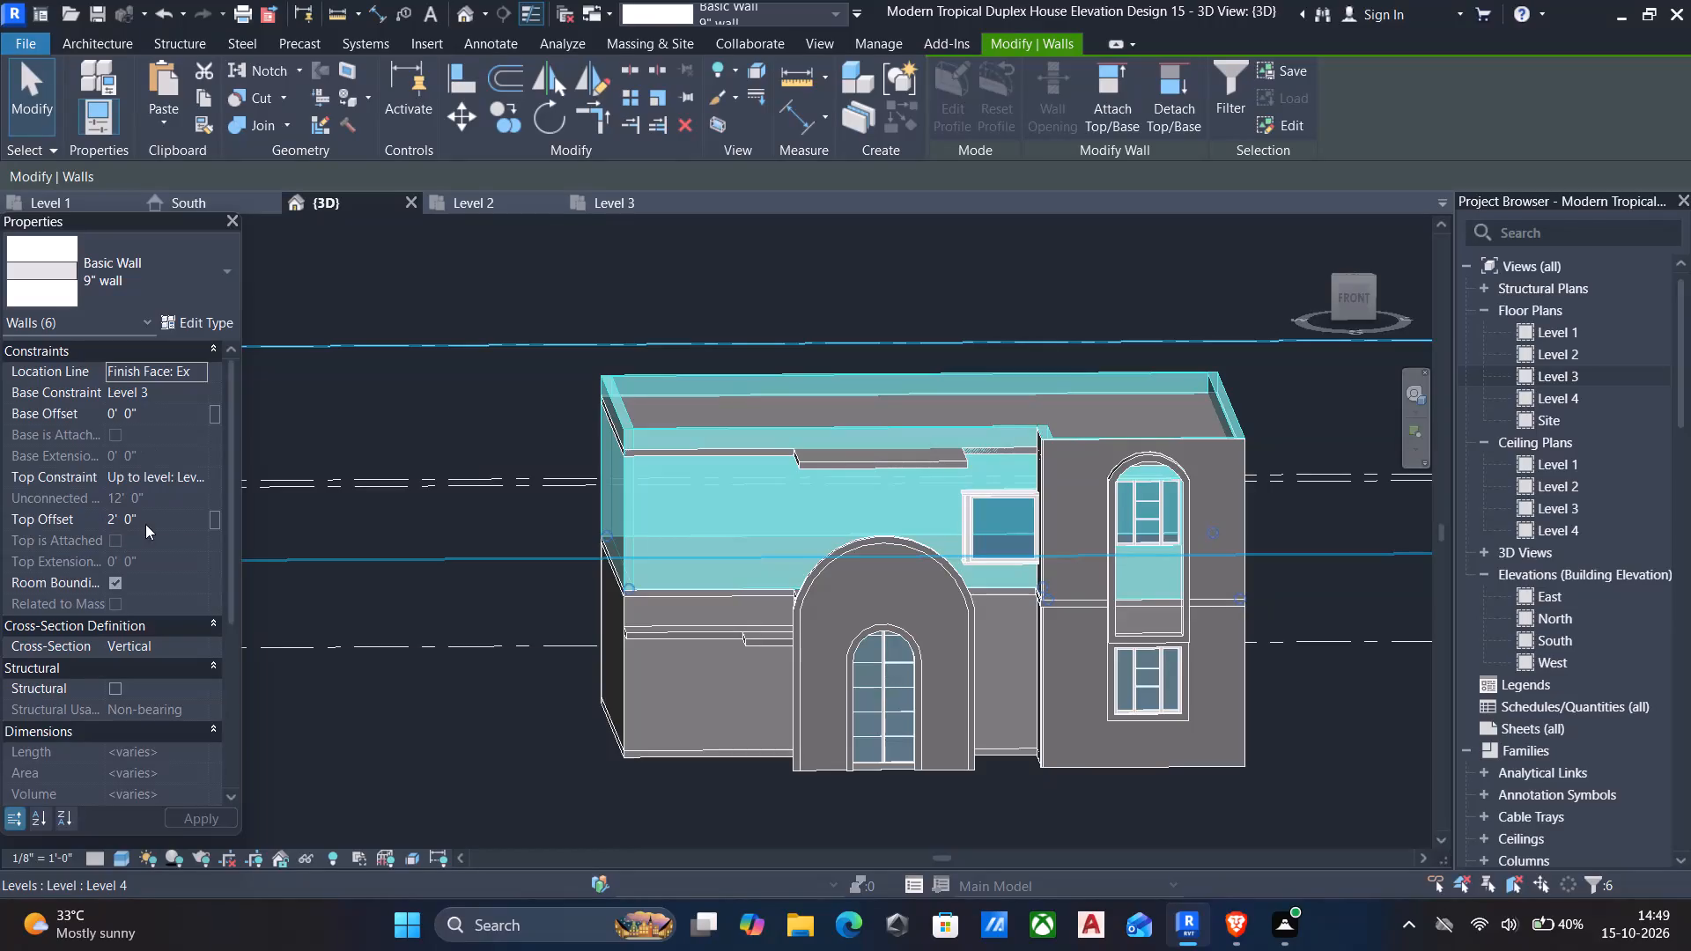
Set the top offset of the six selected Level 3 walls to 0'.
{"action": "left_click", "coordinate": [152, 524]}
{"action": "type", "text": "0'"}
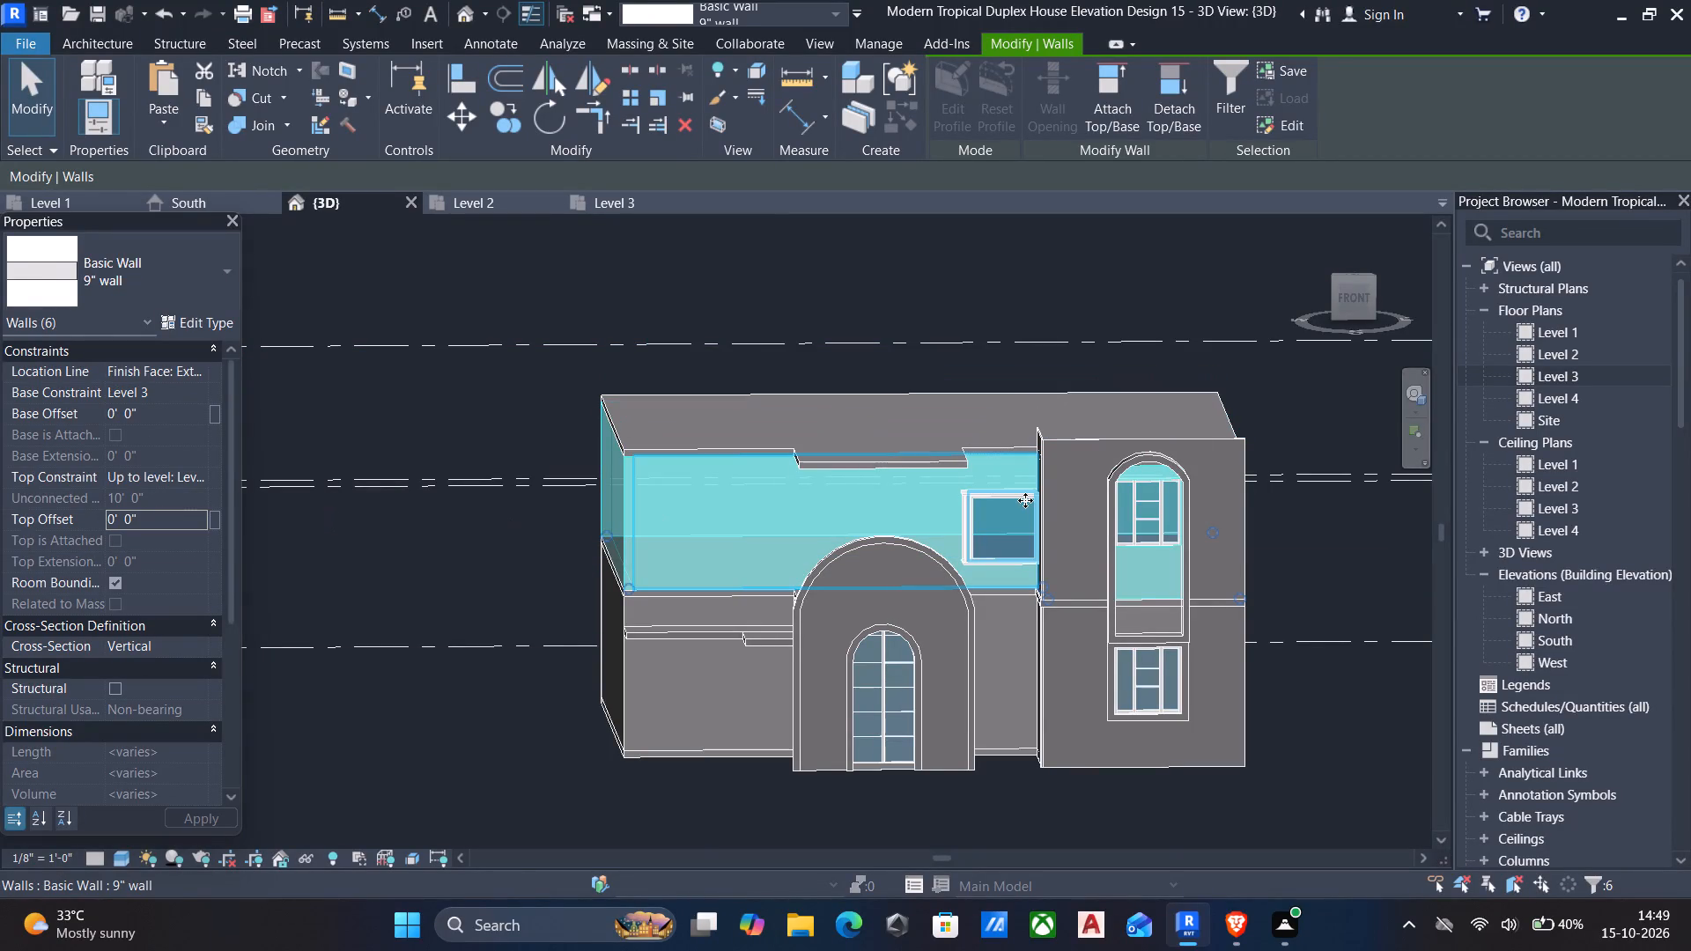
{"action": "key", "text": "Escape"}
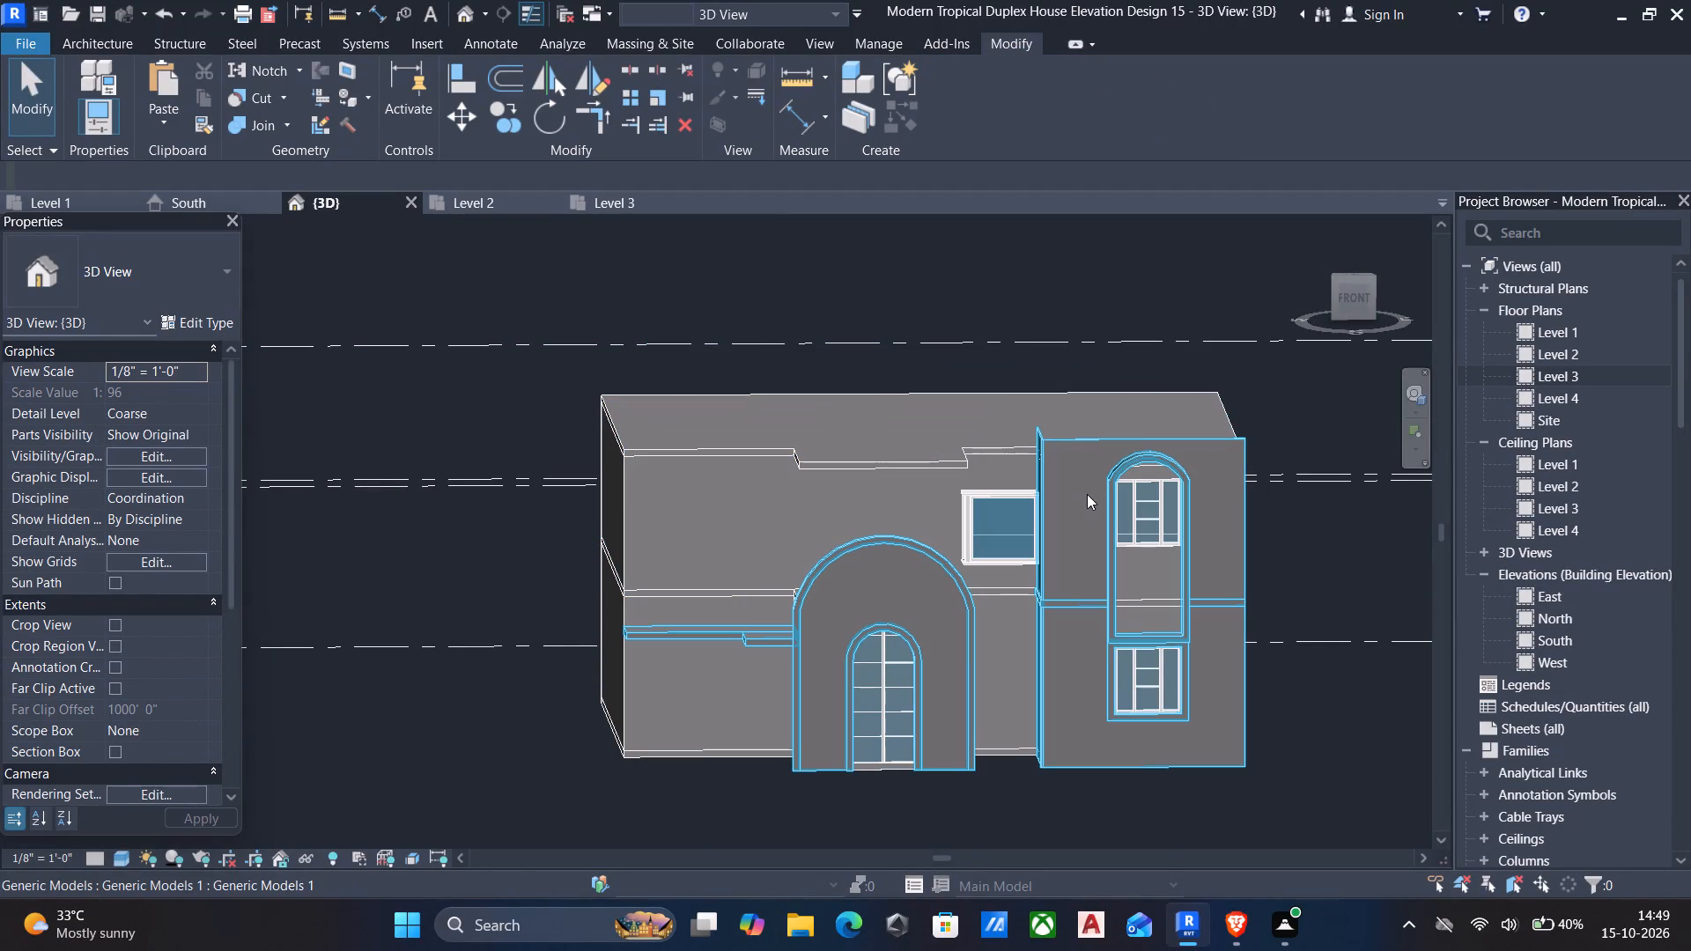
Edit the Level 4 floor's boundary in the Level 4 plan, deleting the three lines of the front projection near the entrance.
{"action": "left_click", "coordinate": [865, 466]}
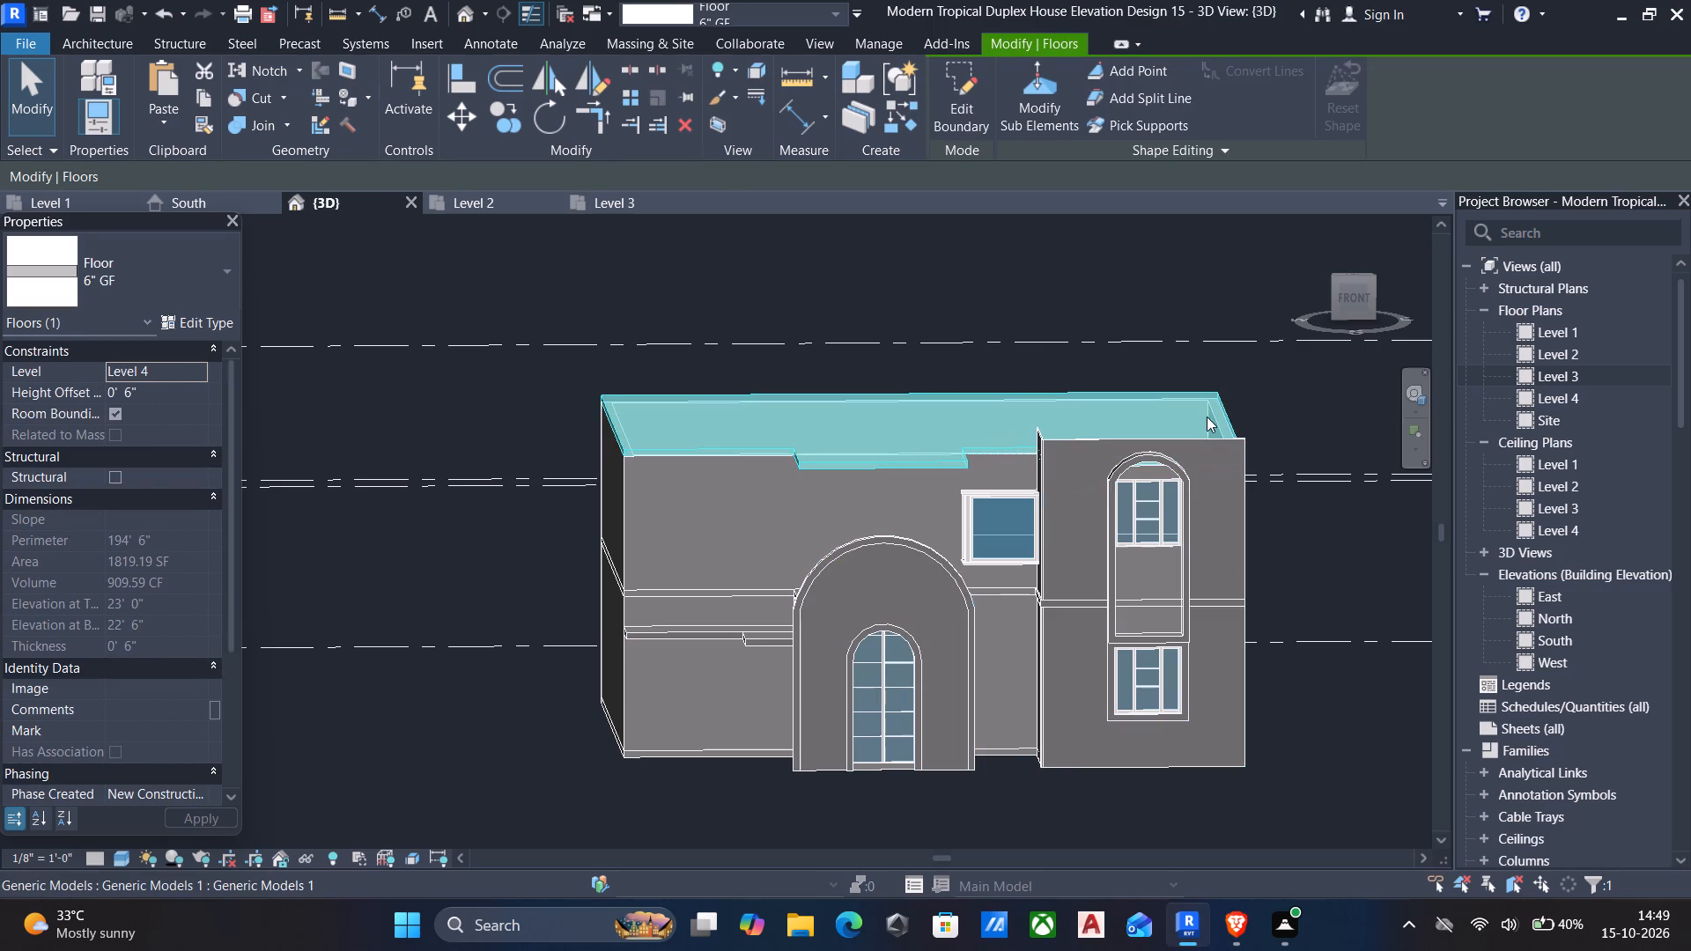
{"action": "left_click", "coordinate": [949, 77]}
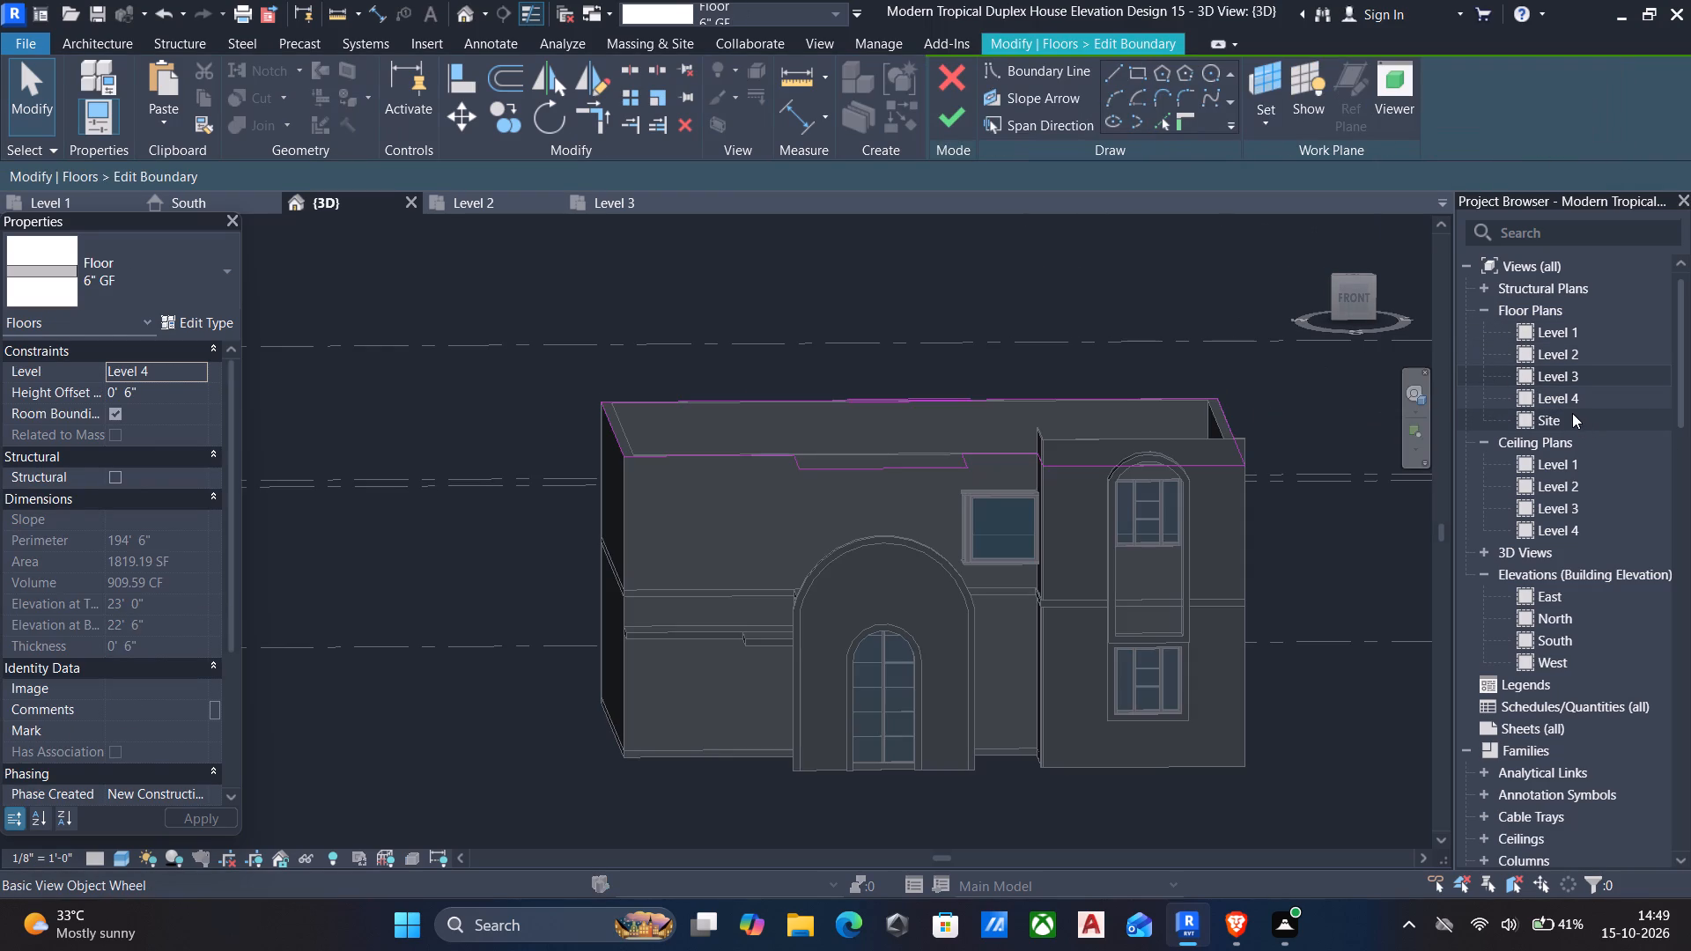
{"action": "double_click", "coordinate": [1573, 403]}
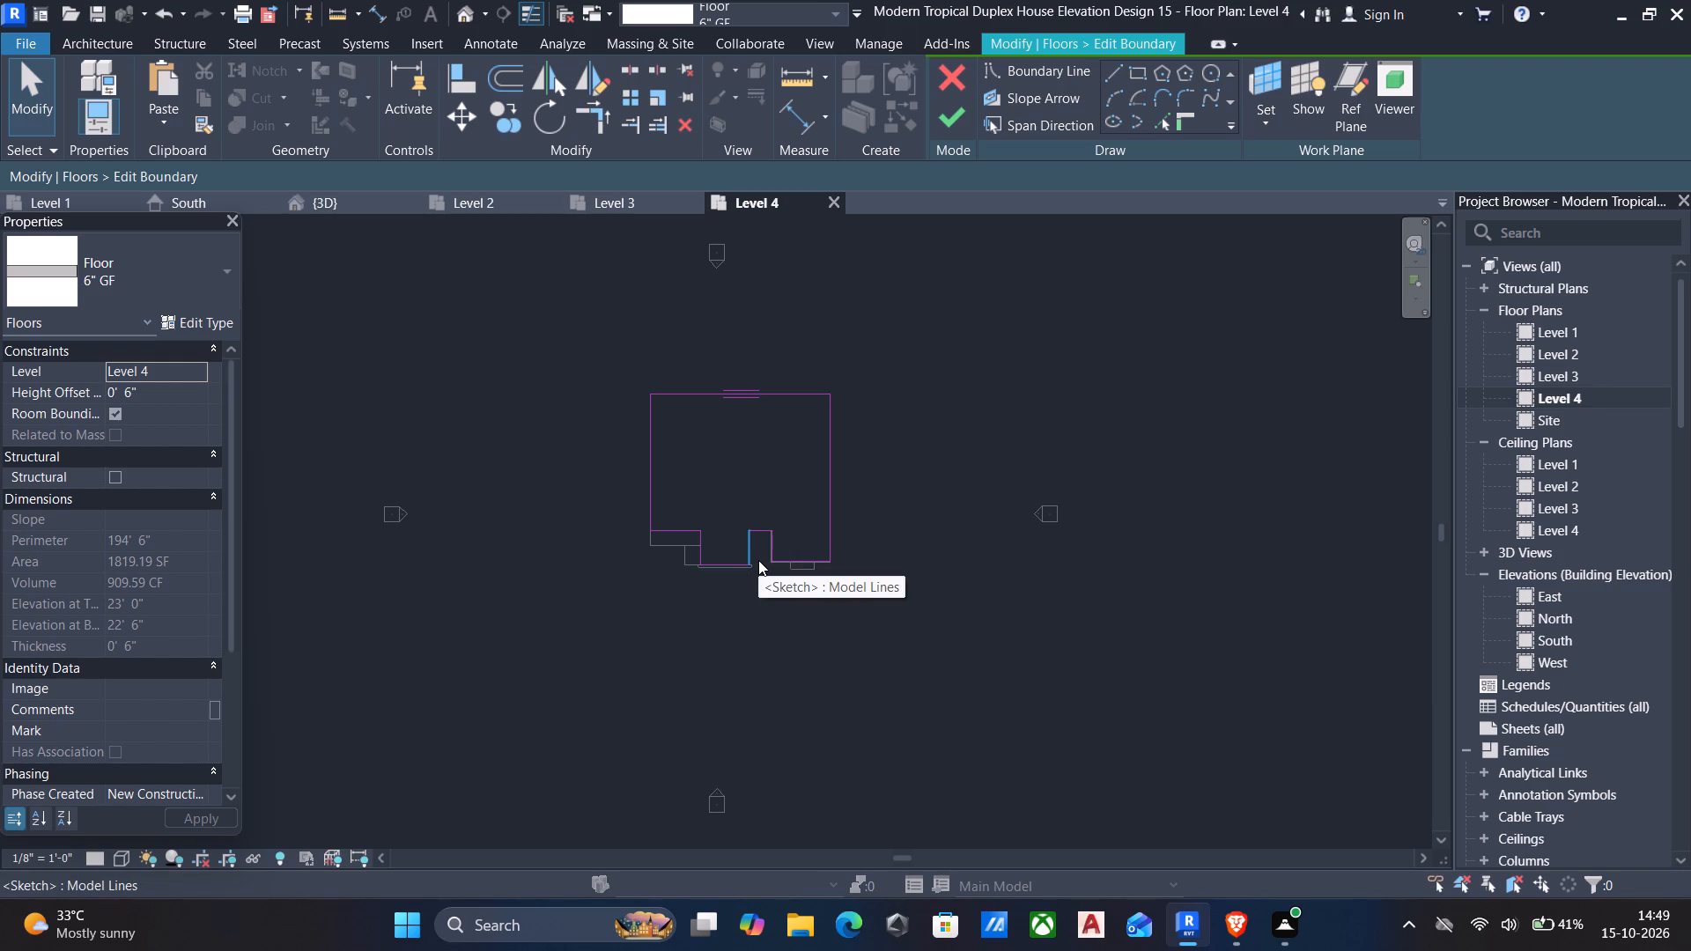
{"action": "left_click", "coordinate": [758, 560]}
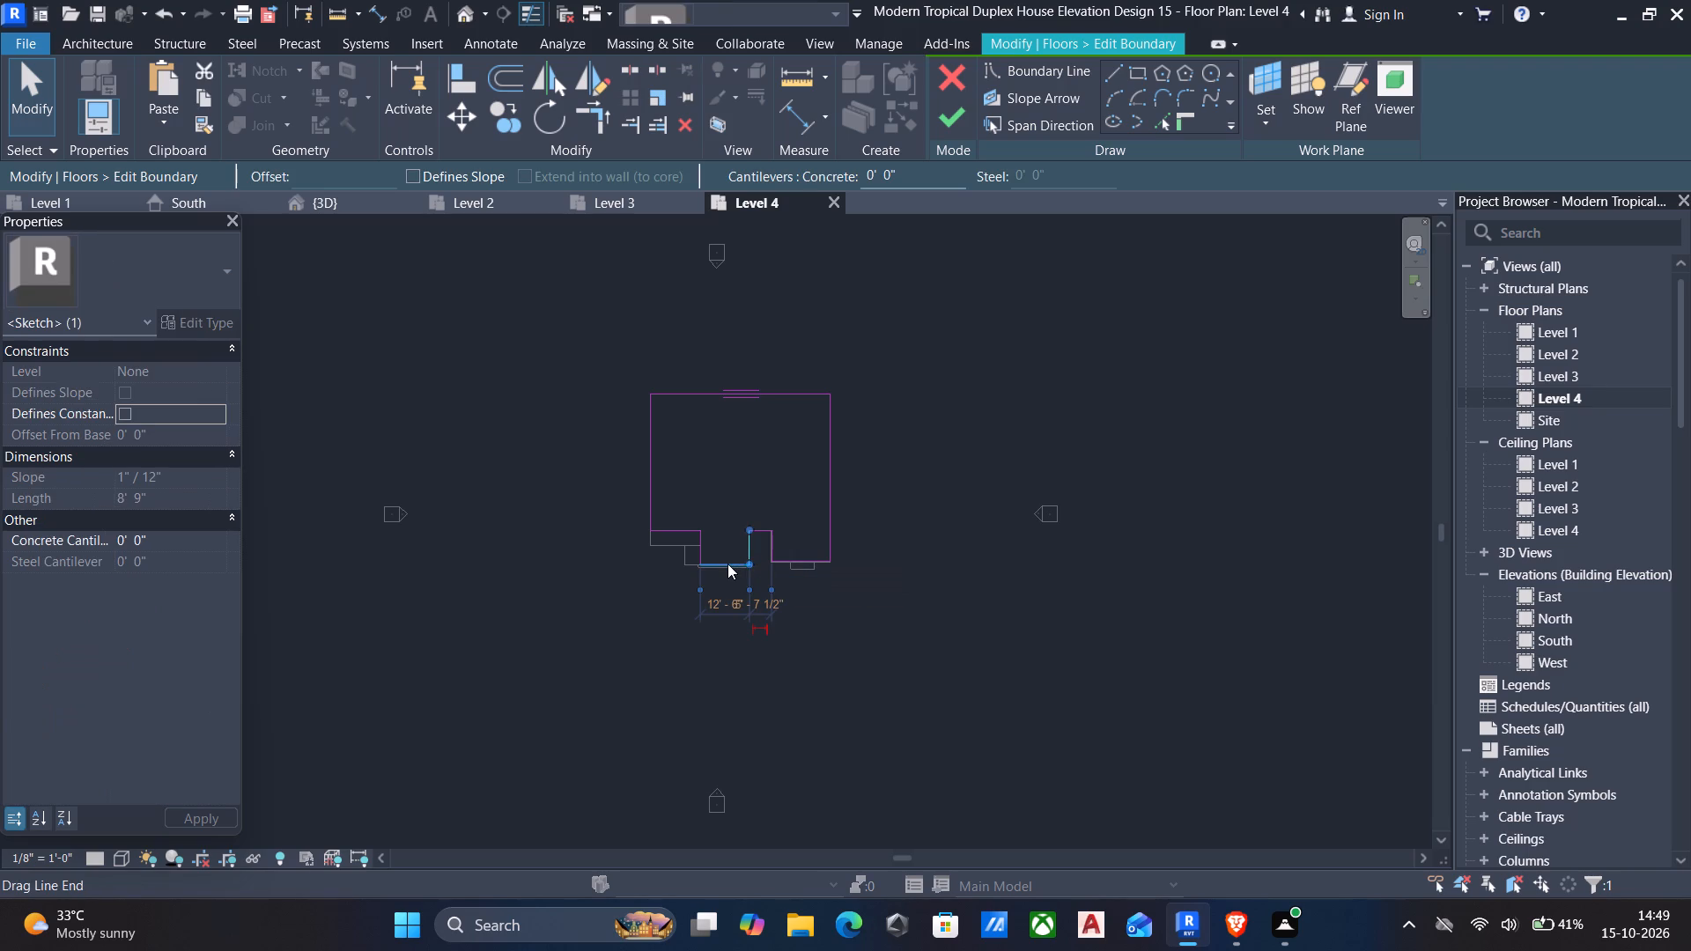
{"action": "key", "text": "Escape"}
{"action": "left_click", "coordinate": [737, 562]}
{"action": "key", "text": "Delete"}
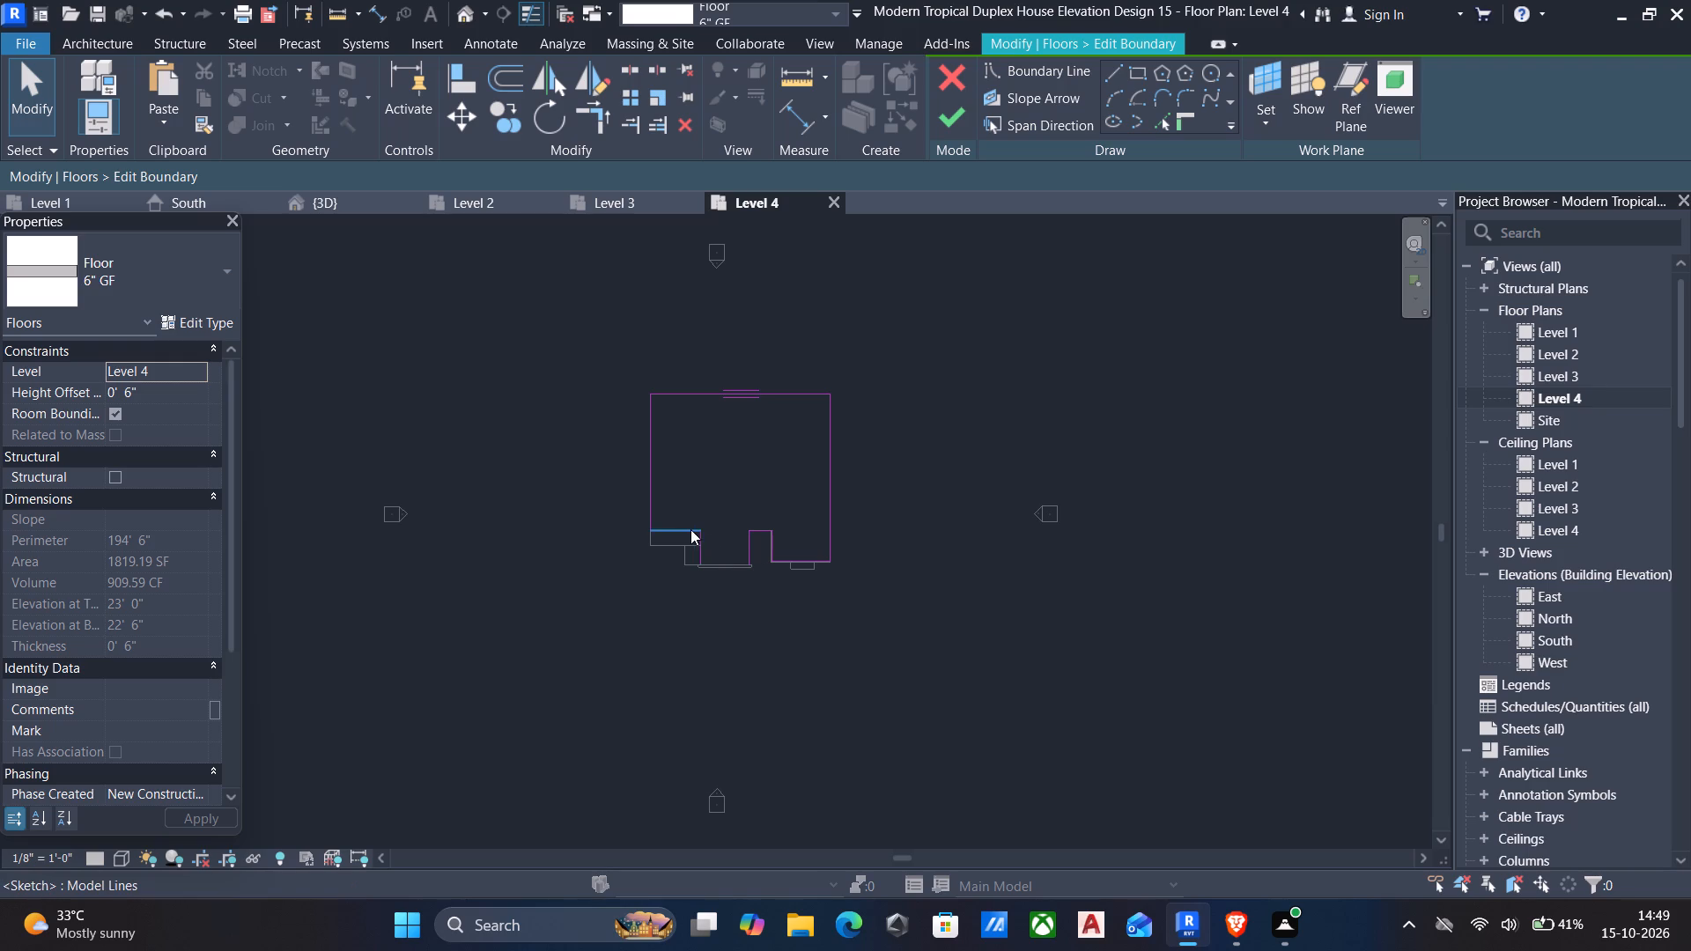
{"action": "left_click", "coordinate": [742, 557]}
{"action": "key", "text": "Delete"}
{"action": "left_click_drag", "start_coordinate": [697, 547], "coordinate": [712, 546]}
{"action": "key", "text": "Delete"}
Trim the two front boundary segments into one continuous edge, finish the floor sketch and attach the walls to the floor's bottom.
{"action": "key", "text": "t"}
{"action": "key", "text": "r"}
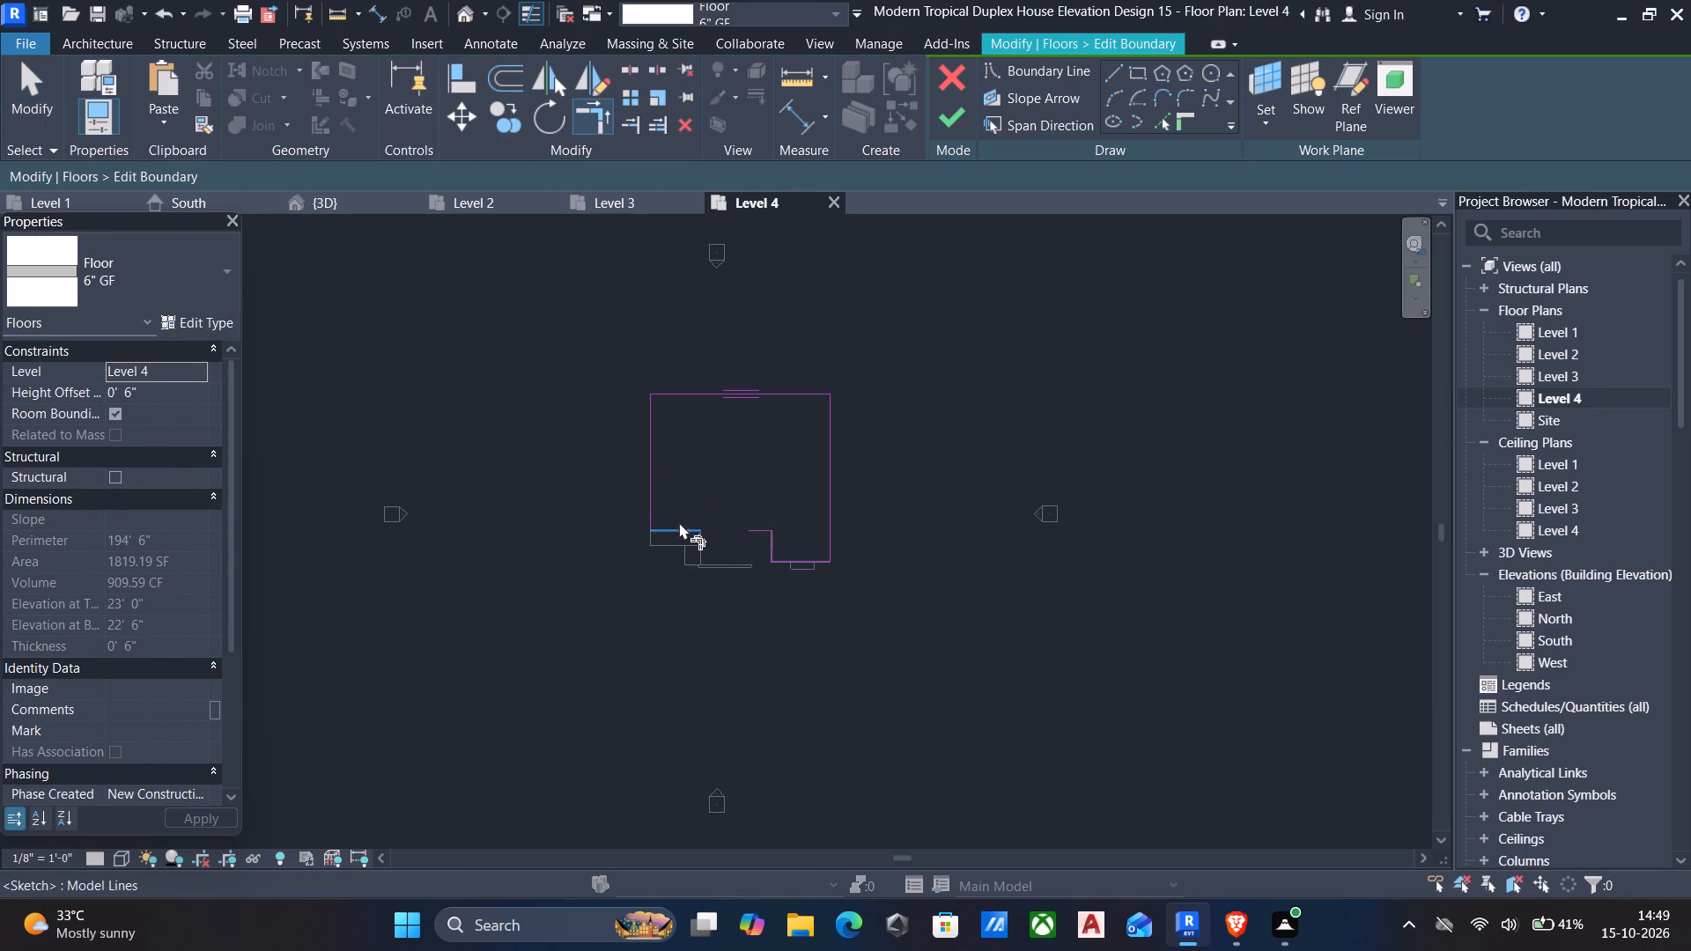
{"action": "left_click", "coordinate": [679, 527]}
{"action": "left_click", "coordinate": [763, 530]}
{"action": "left_click", "coordinate": [943, 133]}
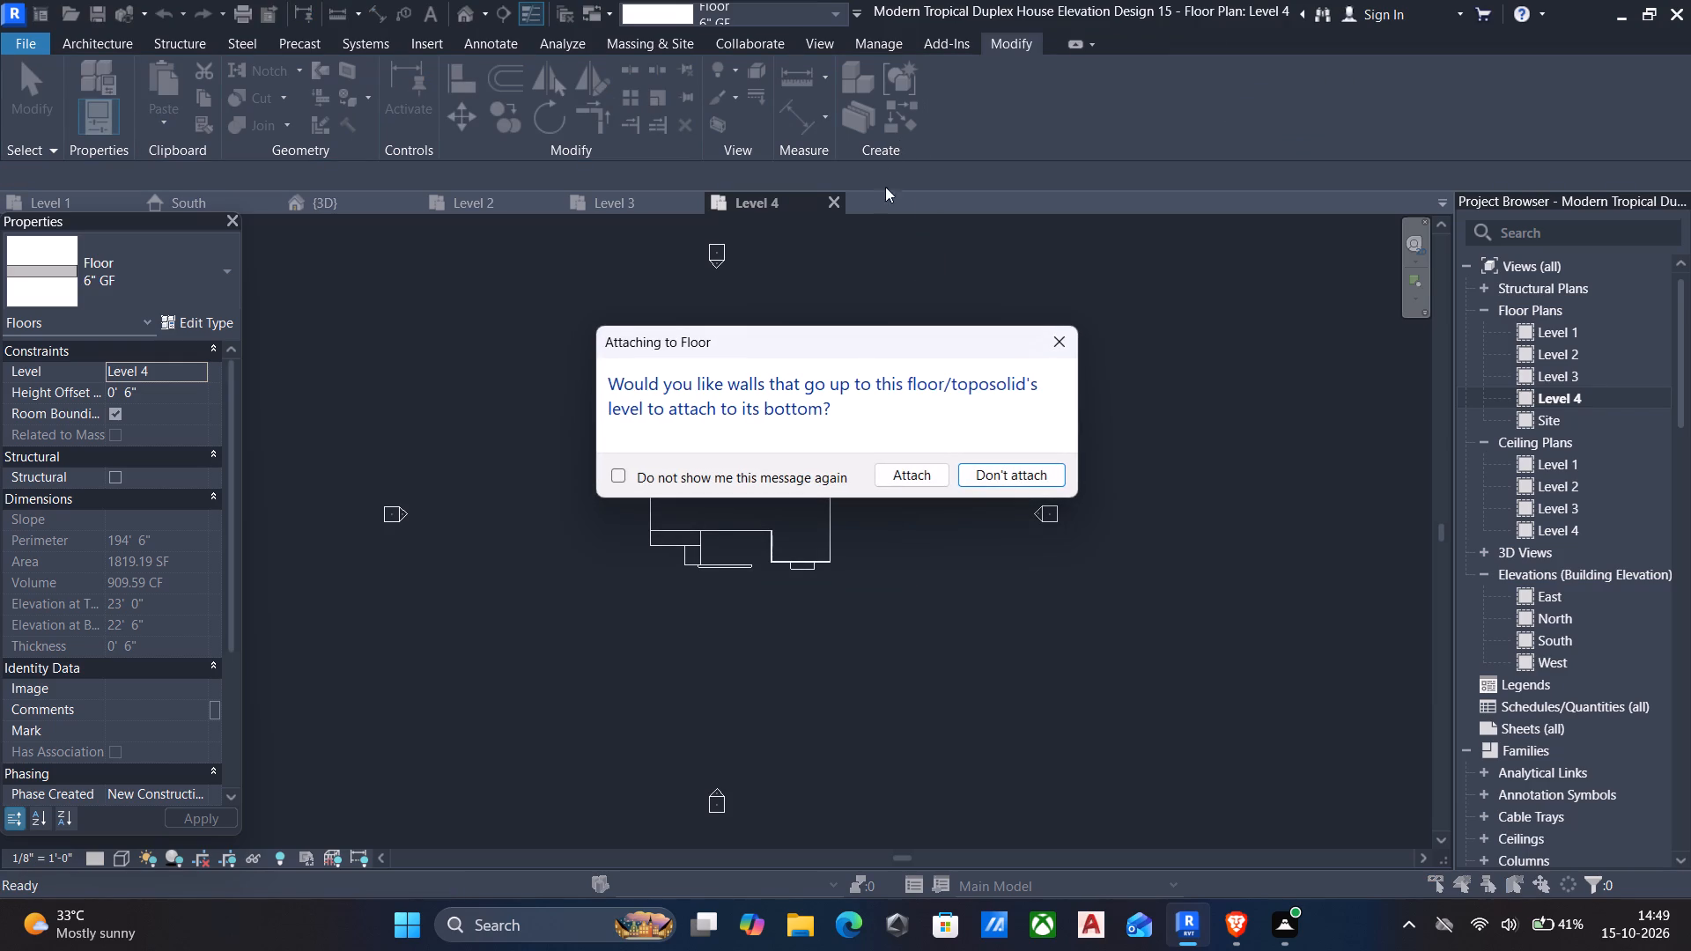
{"action": "left_click", "coordinate": [919, 472]}
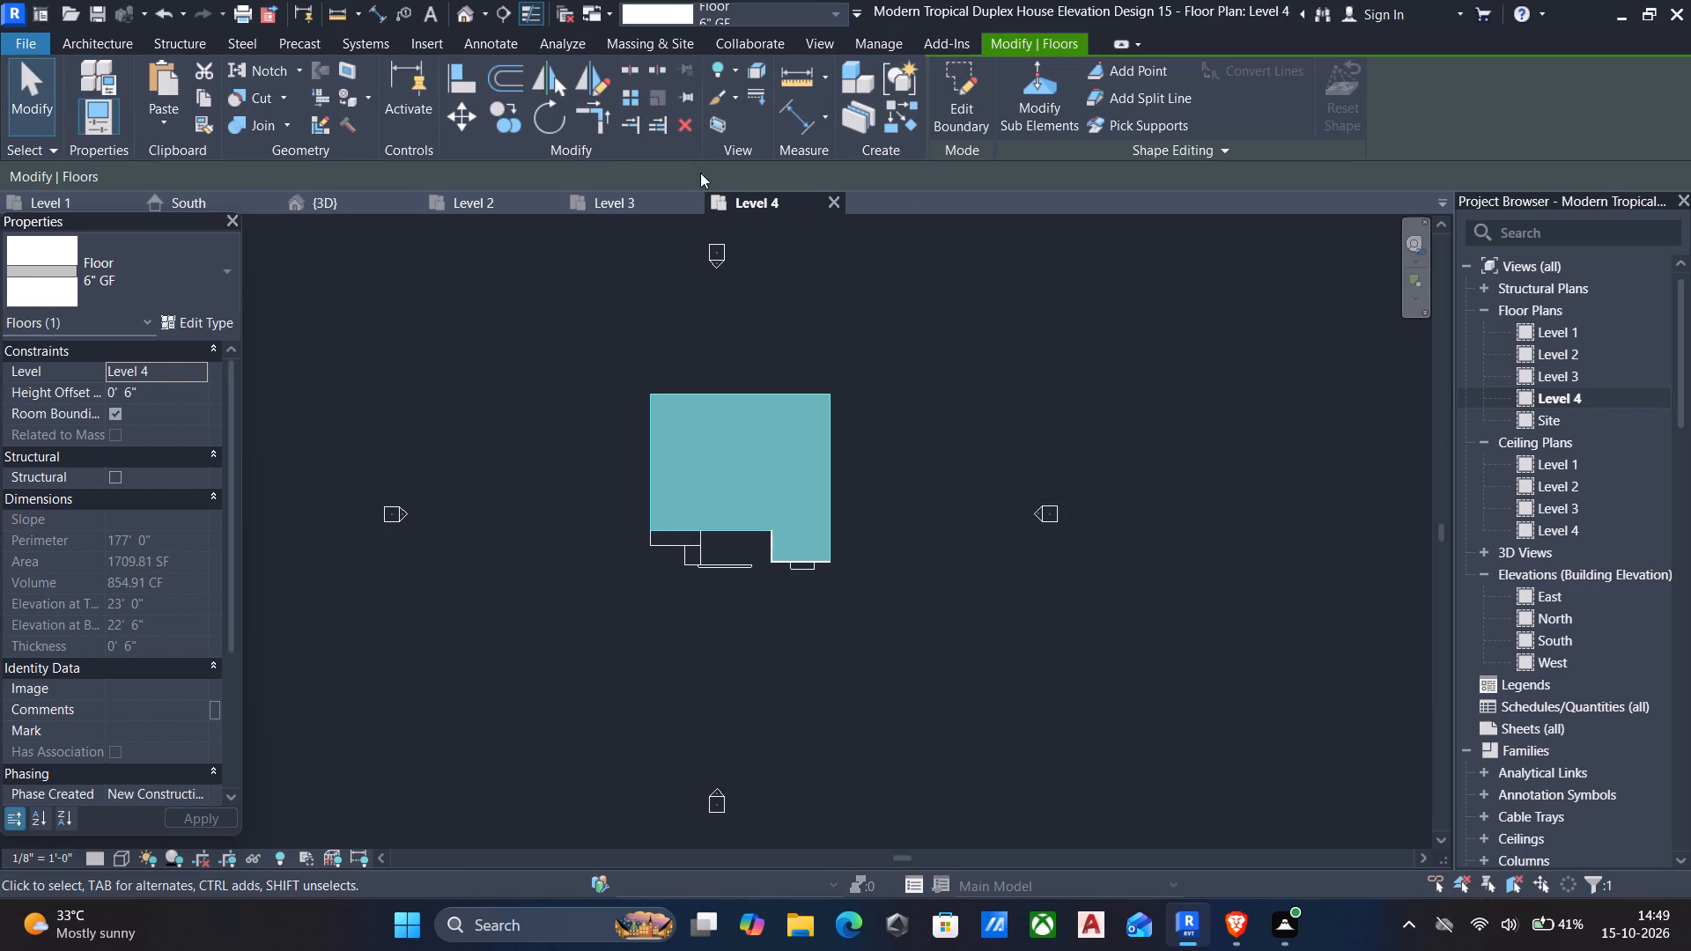
Examine the revised roof slab and upper walls in 3D from the front, side and back of the house.
{"action": "left_click", "coordinate": [464, 11]}
{"action": "middle_click_drag", "start_coordinate": [929, 451], "coordinate": [1007, 490], "text": "shift"}
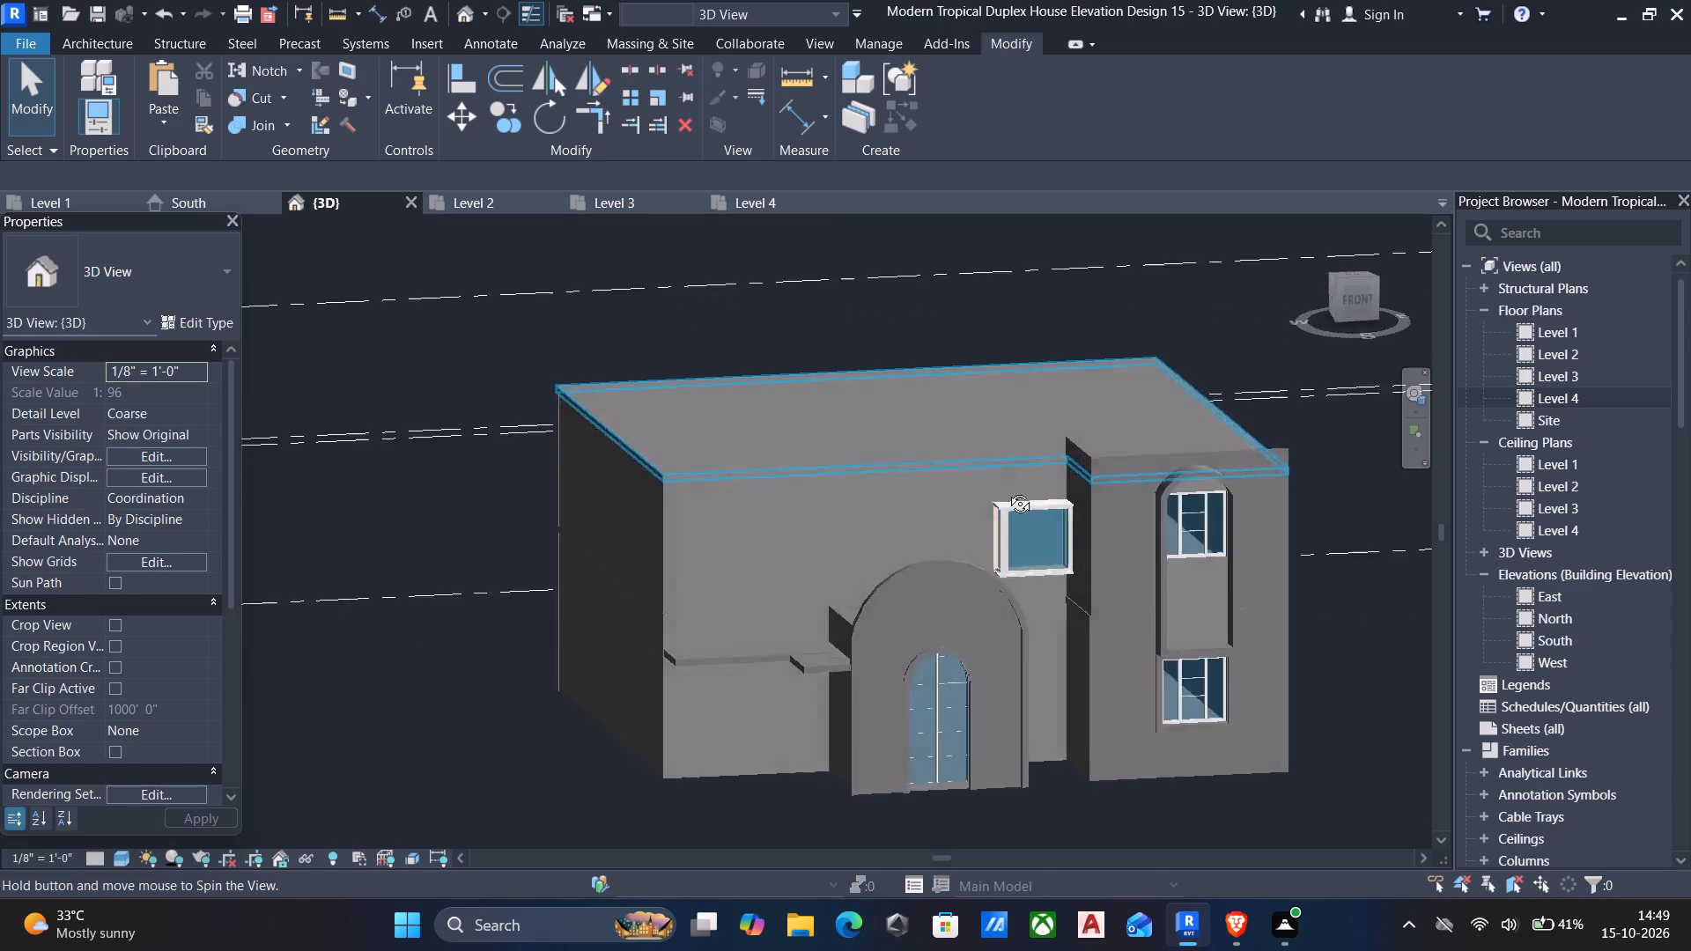
{"action": "middle_click_drag", "start_coordinate": [1007, 490], "coordinate": [1342, 580], "text": "shift"}
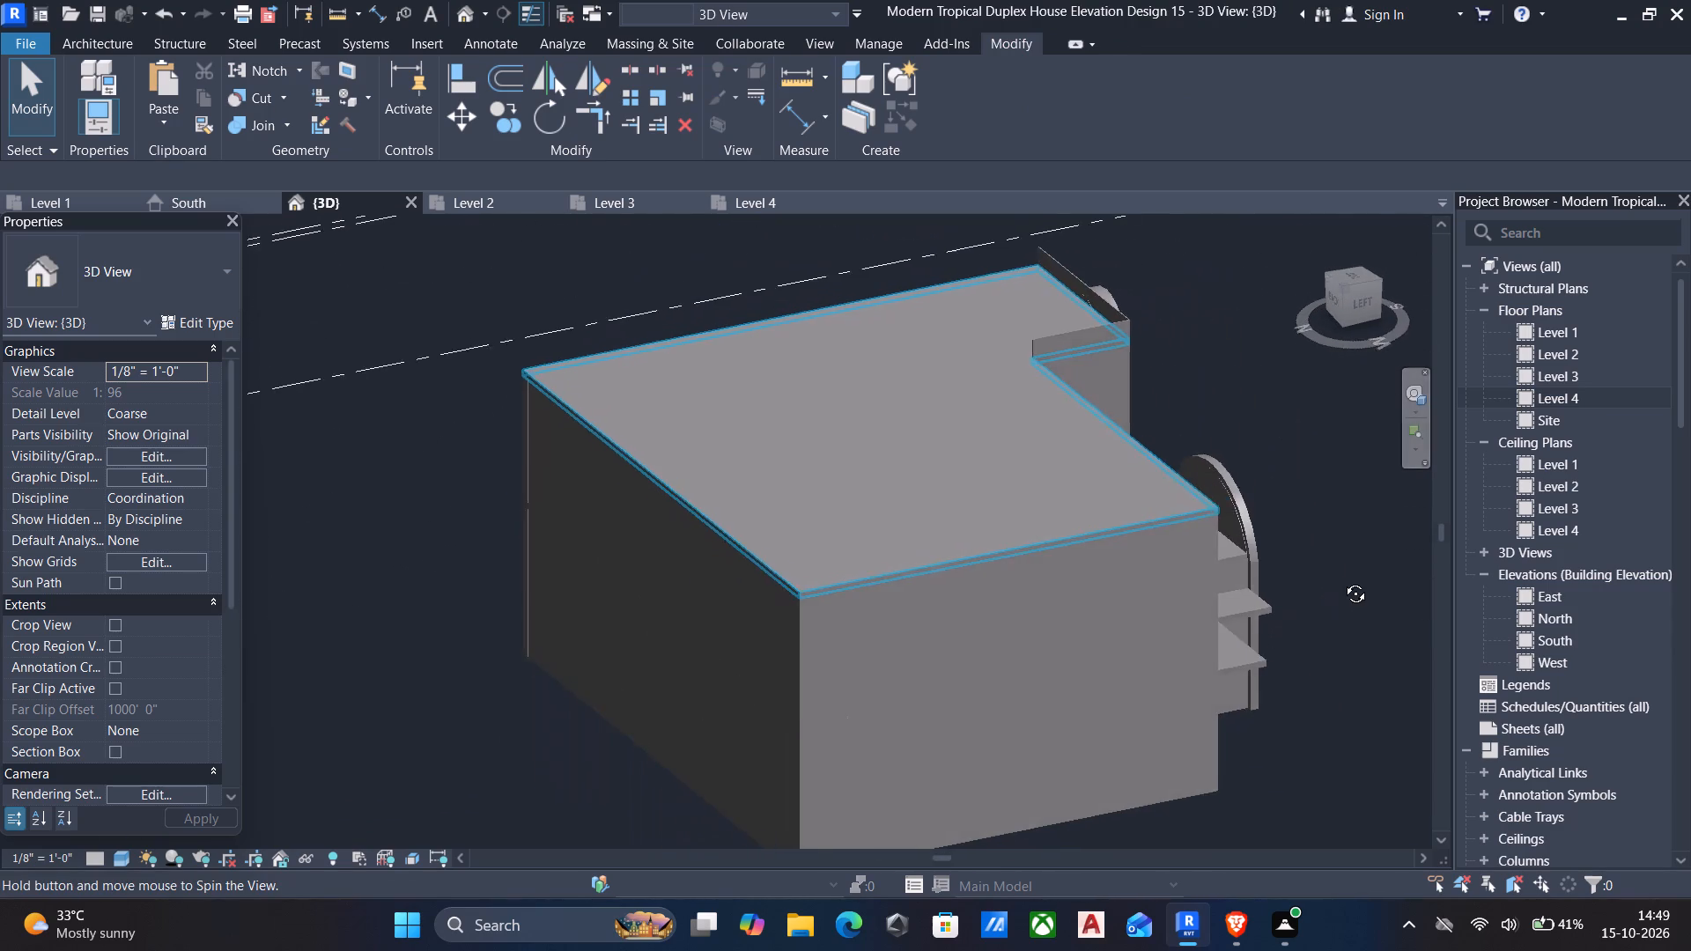
{"action": "middle_click_drag", "start_coordinate": [1342, 580], "coordinate": [1574, 554], "text": "shift"}
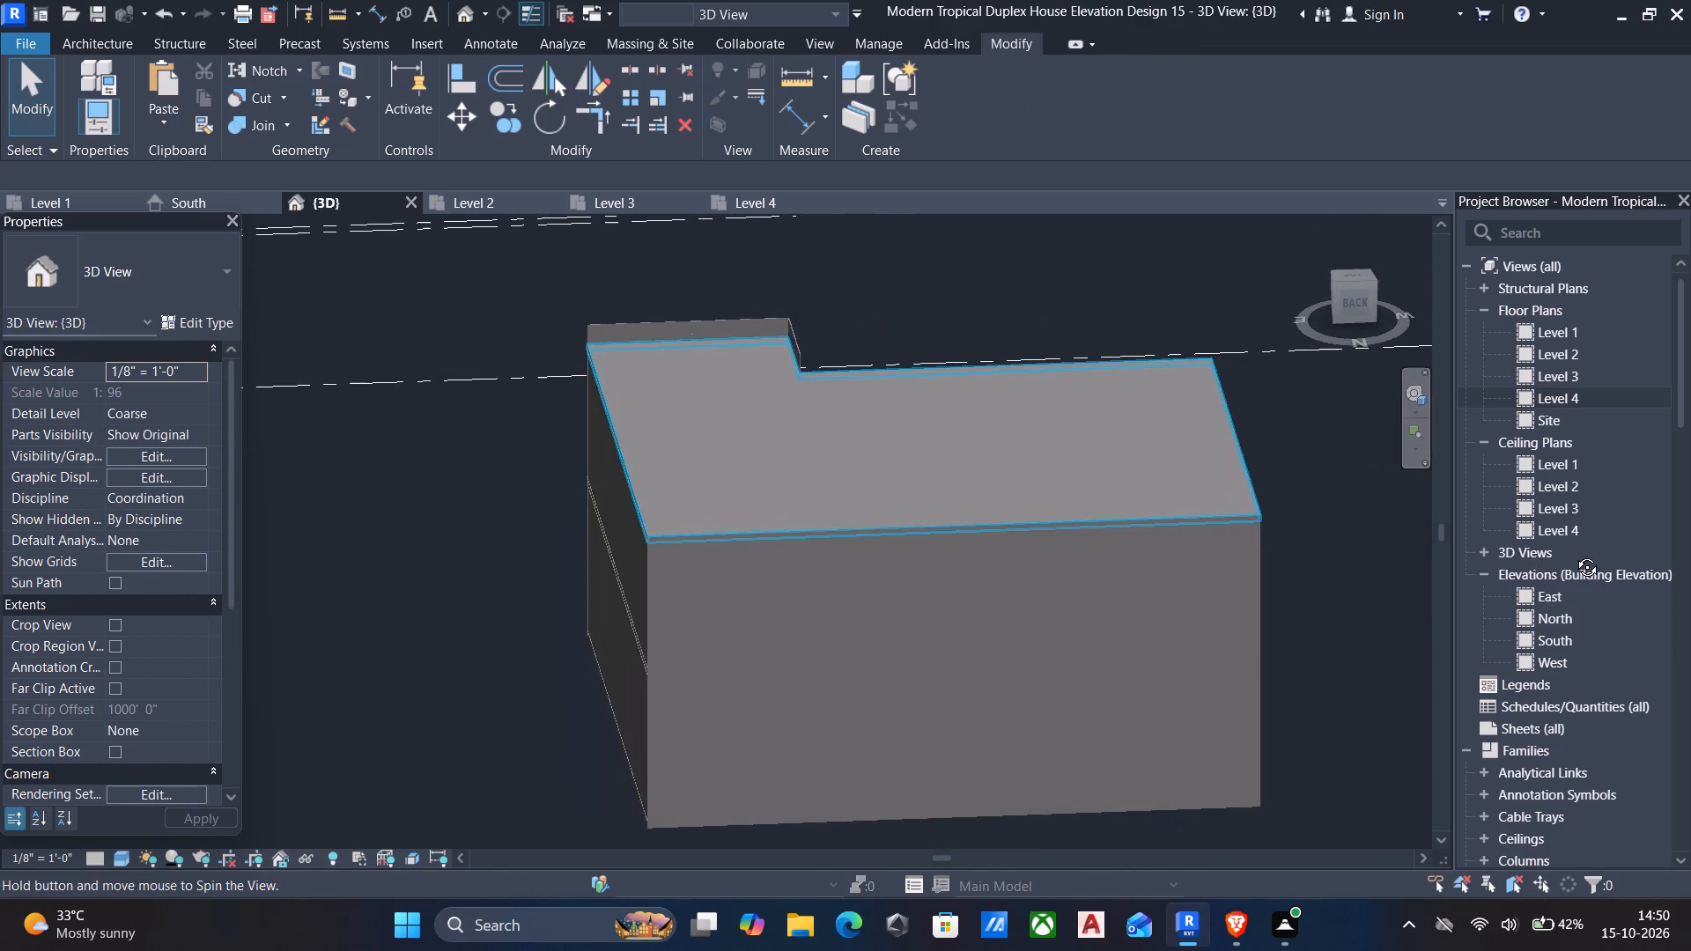
{"action": "middle_click_drag", "start_coordinate": [1574, 554], "coordinate": [1358, 712], "text": "shift"}
{"action": "middle_click_drag", "start_coordinate": [1178, 640], "coordinate": [1190, 726]}
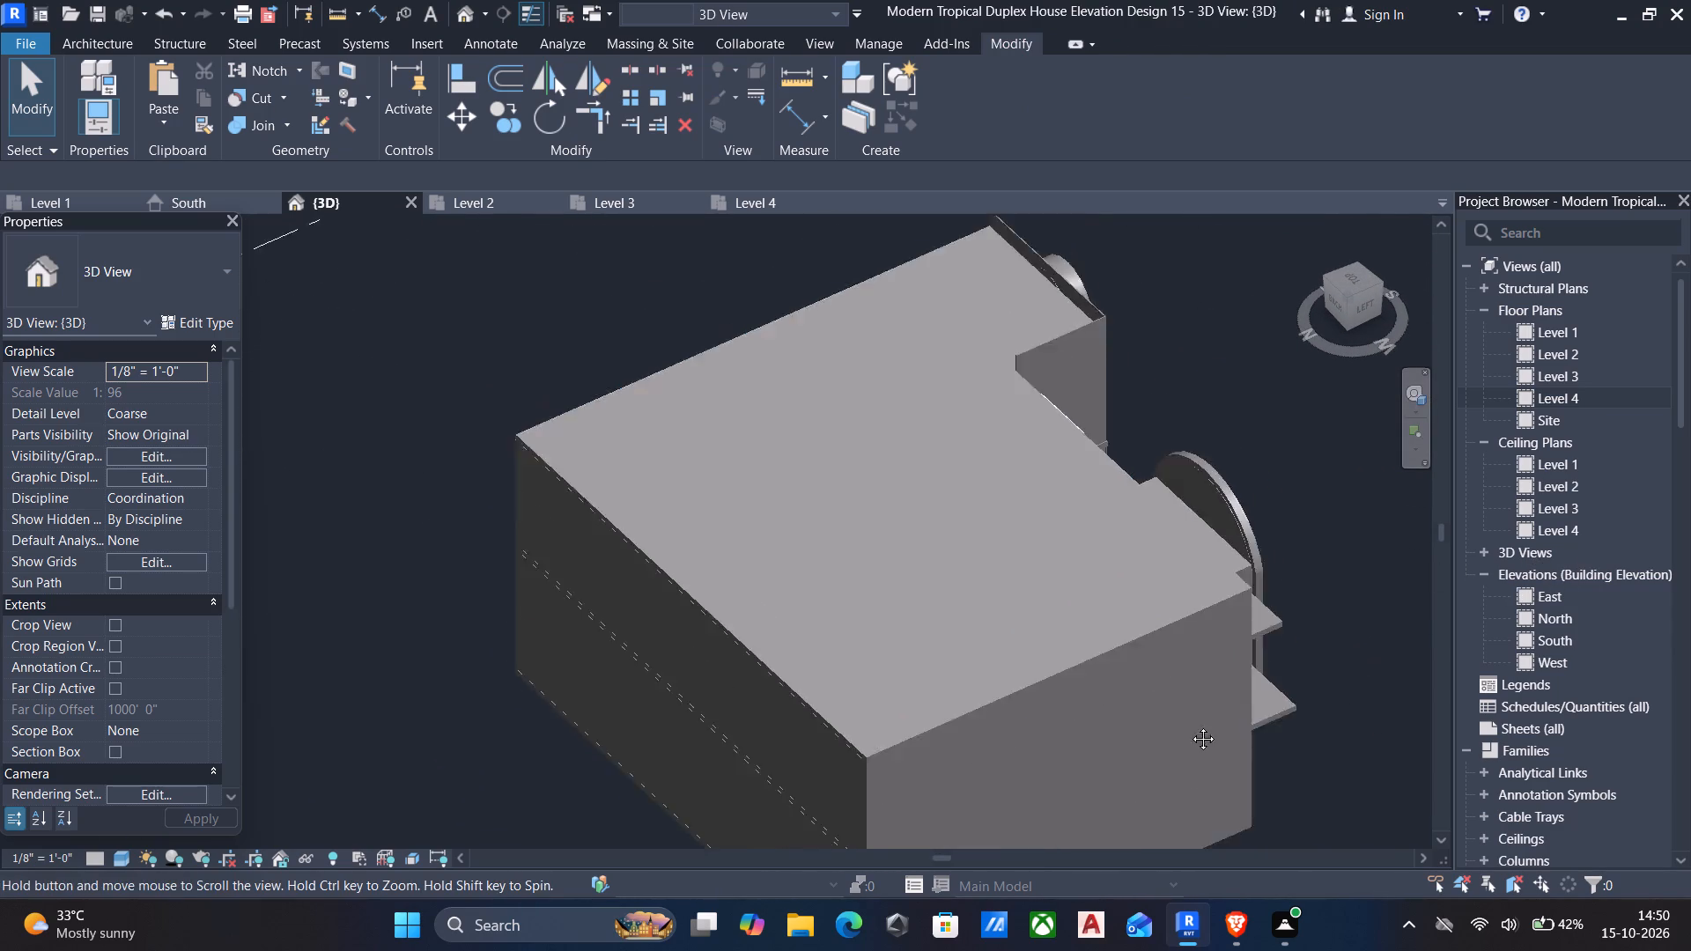
{"action": "middle_click_drag", "start_coordinate": [1190, 726], "coordinate": [1222, 896]}
{"action": "middle_click_drag", "start_coordinate": [1064, 599], "coordinate": [1028, 601], "text": "shift"}
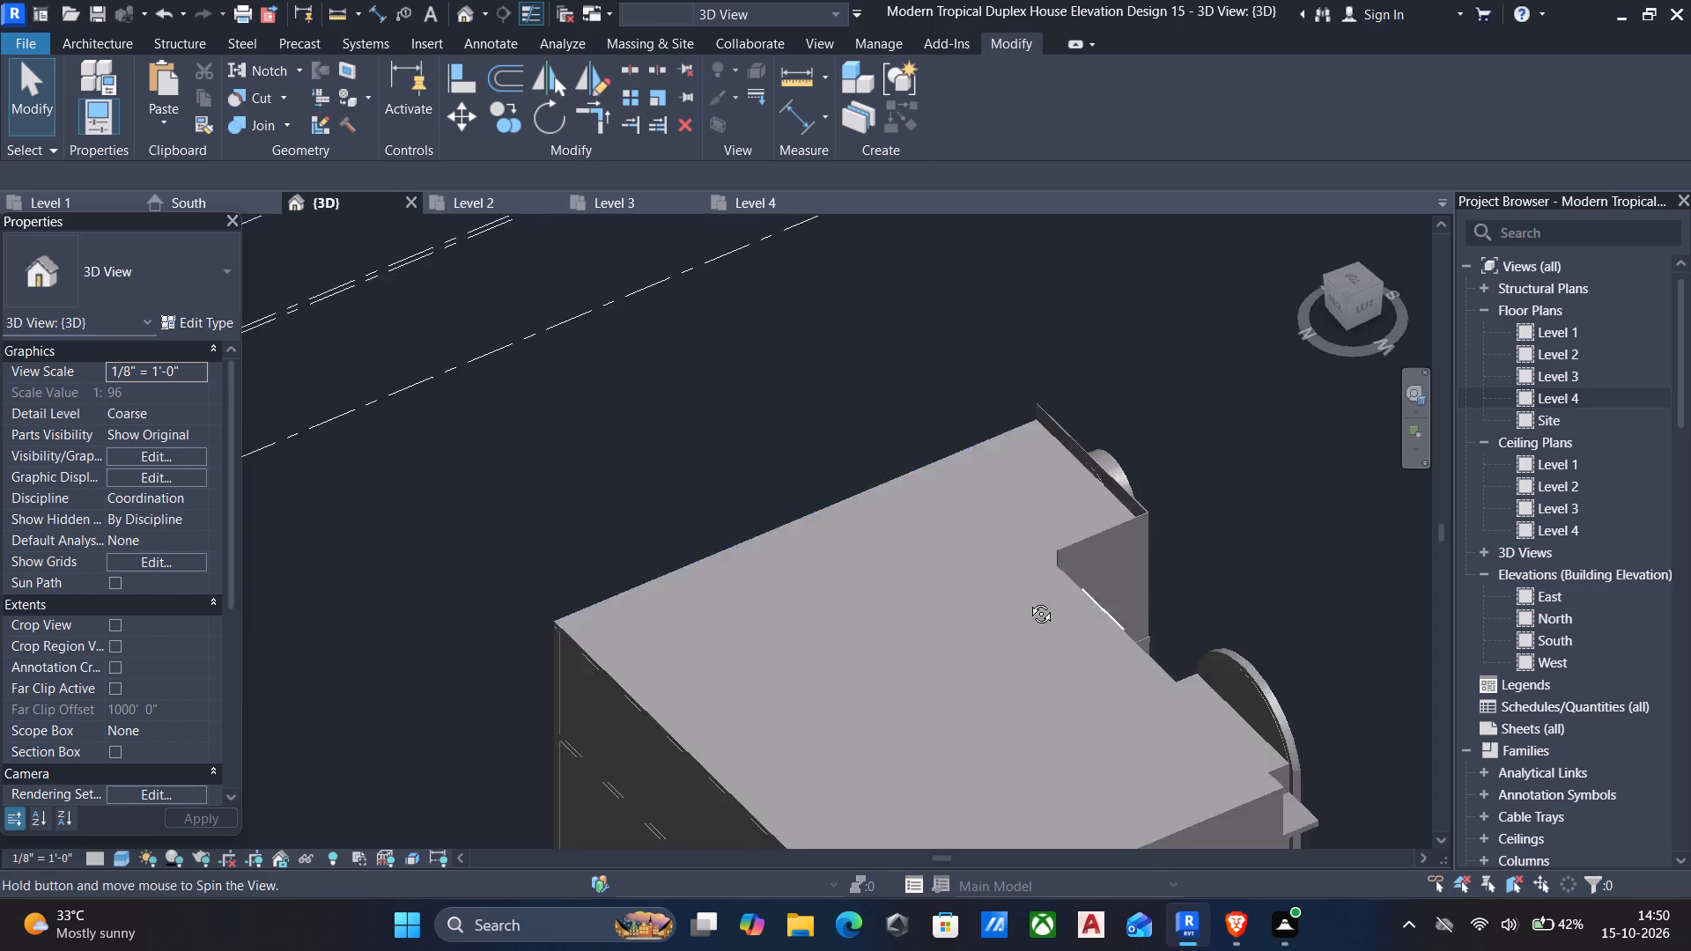
{"action": "middle_click_drag", "start_coordinate": [1028, 601], "coordinate": [668, 376], "text": "shift"}
{"action": "scroll", "coordinate": [694, 504], "scroll_direction": "down", "scroll_amount": 6}
{"action": "middle_click_drag", "start_coordinate": [739, 576], "coordinate": [791, 309]}
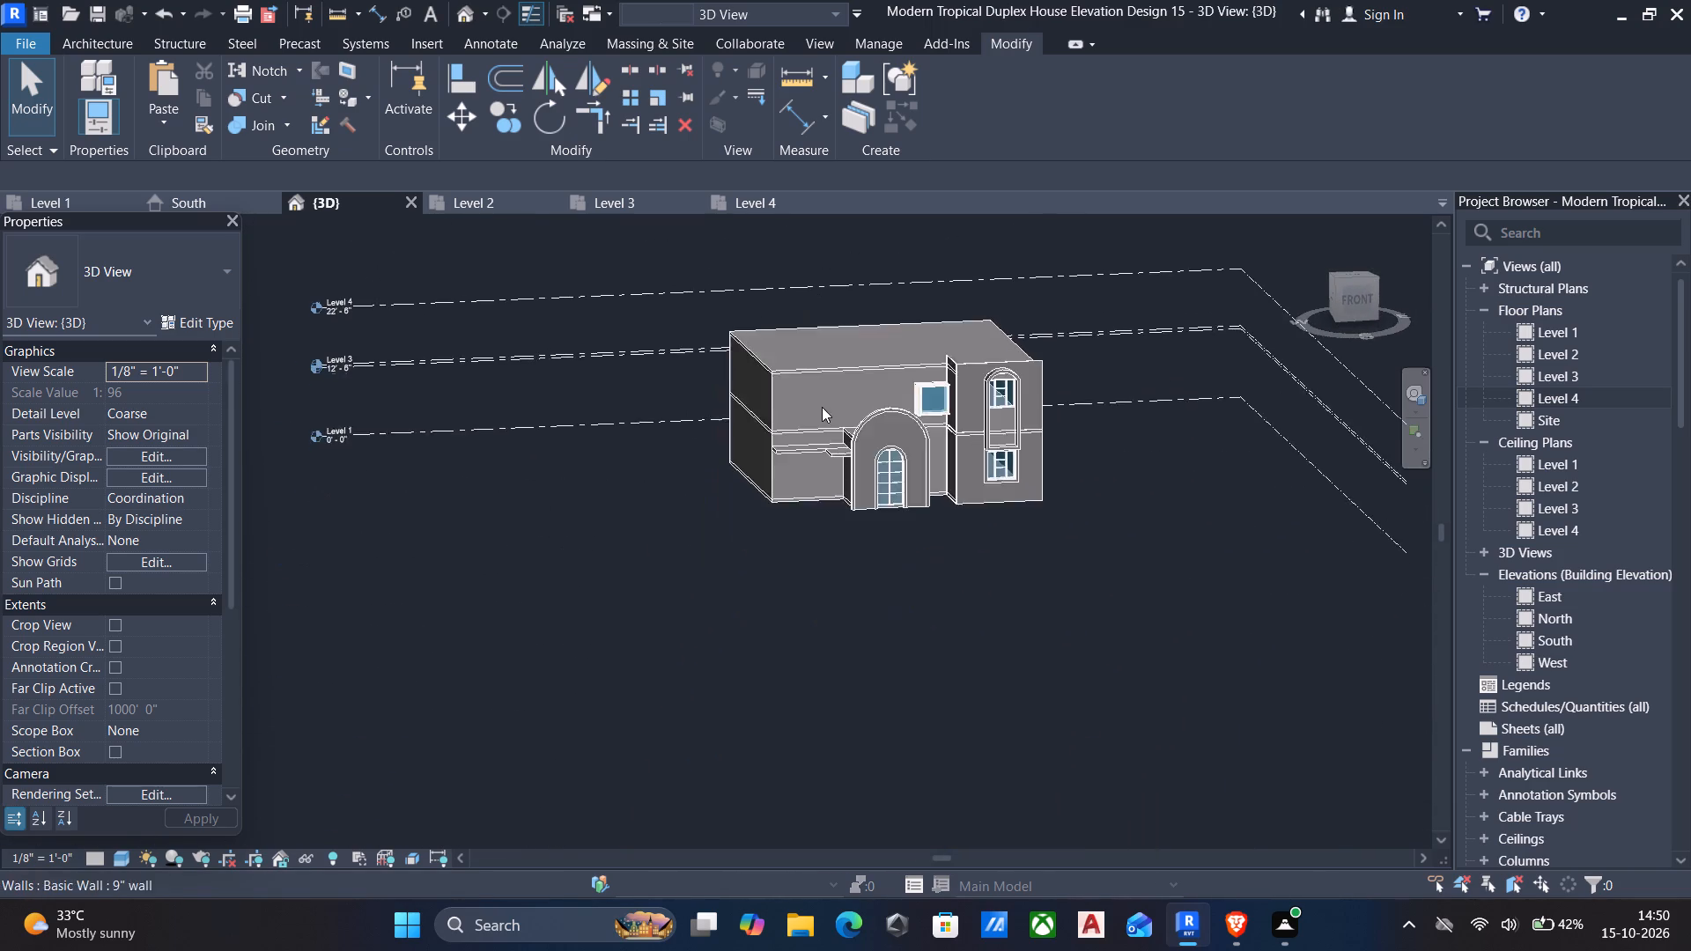
{"action": "scroll", "coordinate": [824, 411], "scroll_direction": "up", "scroll_amount": 6}
{"action": "middle_click_drag", "start_coordinate": [825, 421], "coordinate": [789, 536]}
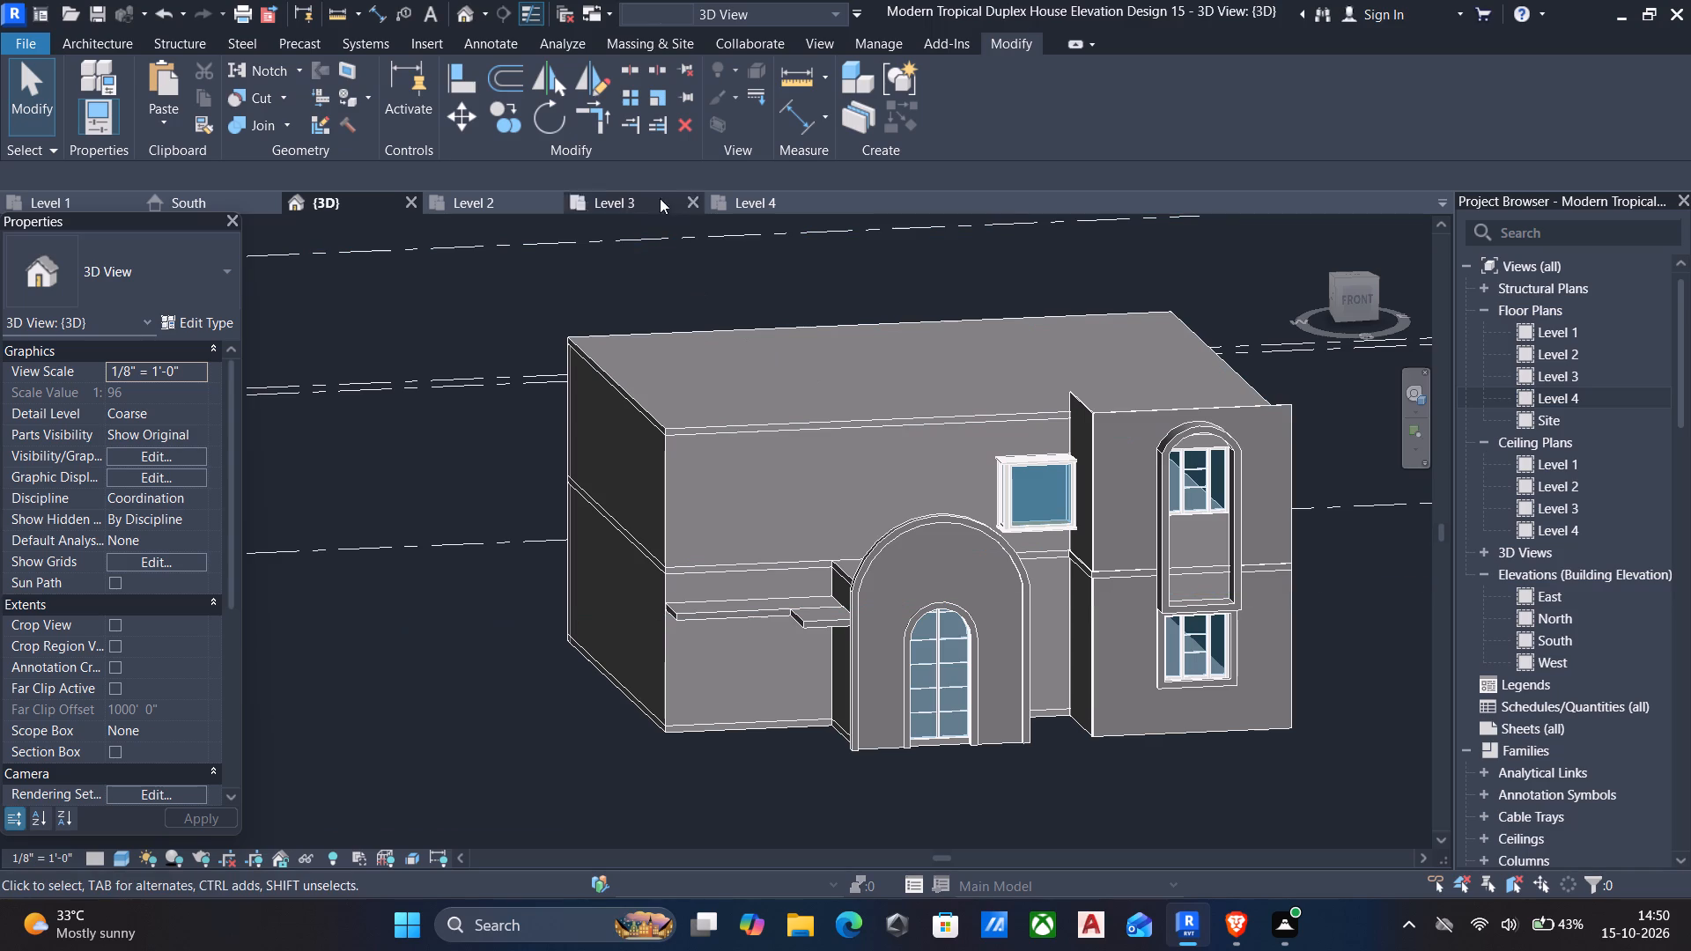
Edit the front facade generic model in place, starting an extrusion on the front face of the 6" GF floor edge between storeys.
{"action": "left_click", "coordinate": [1230, 409]}
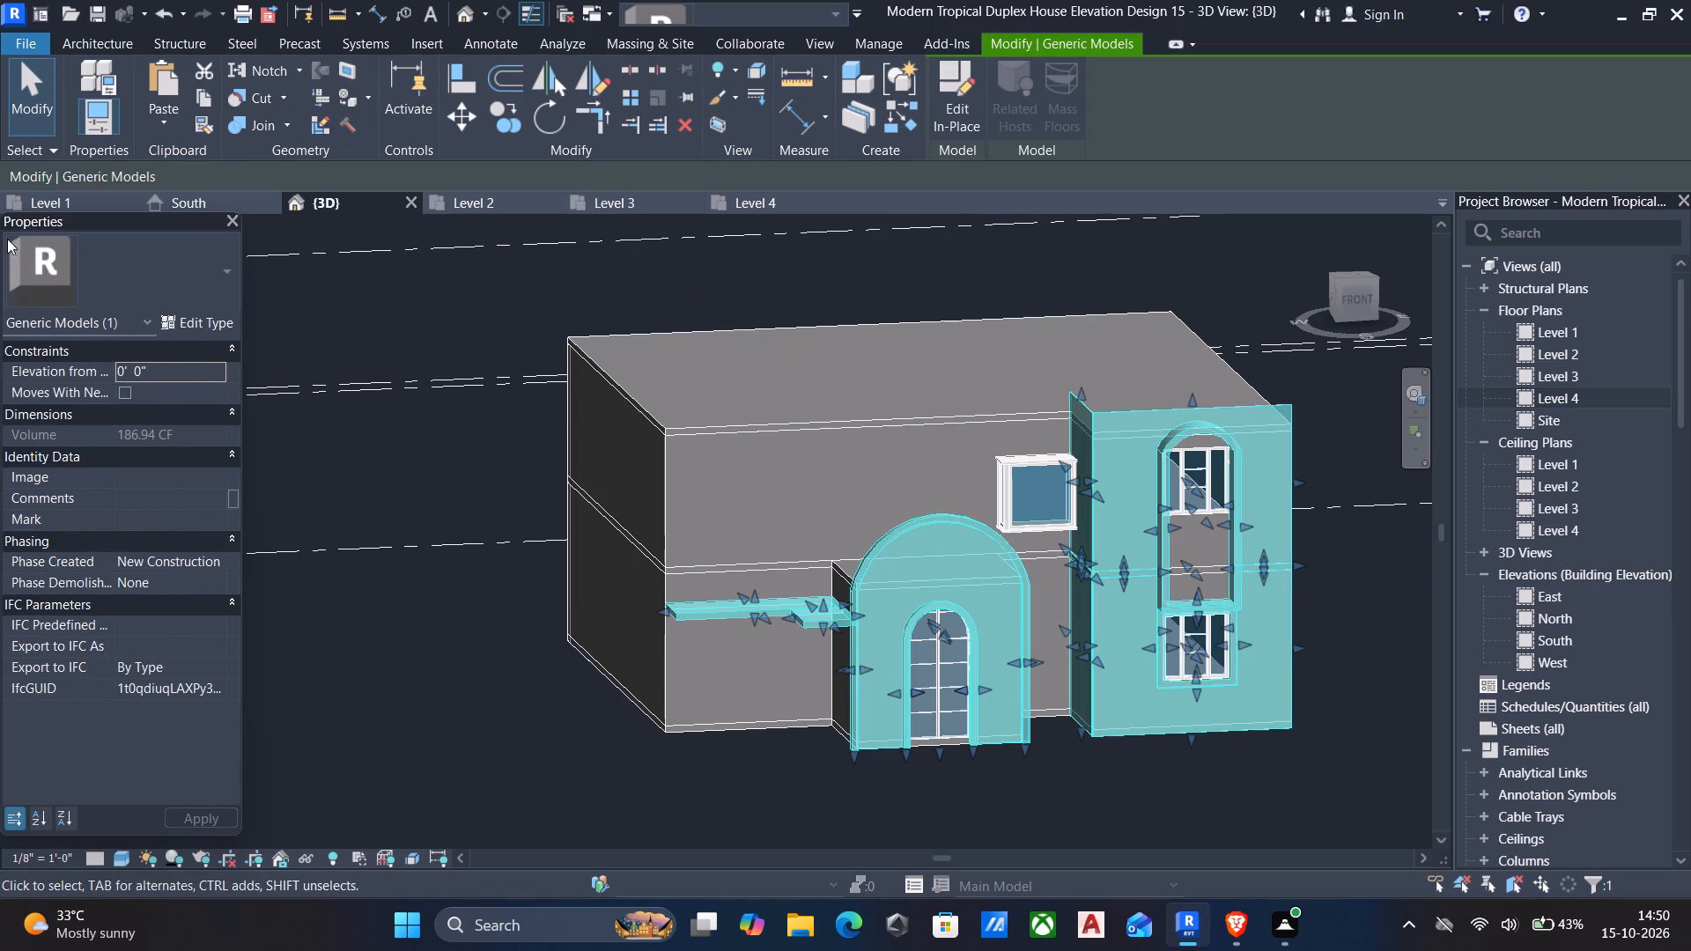
{"action": "left_click", "coordinate": [956, 91]}
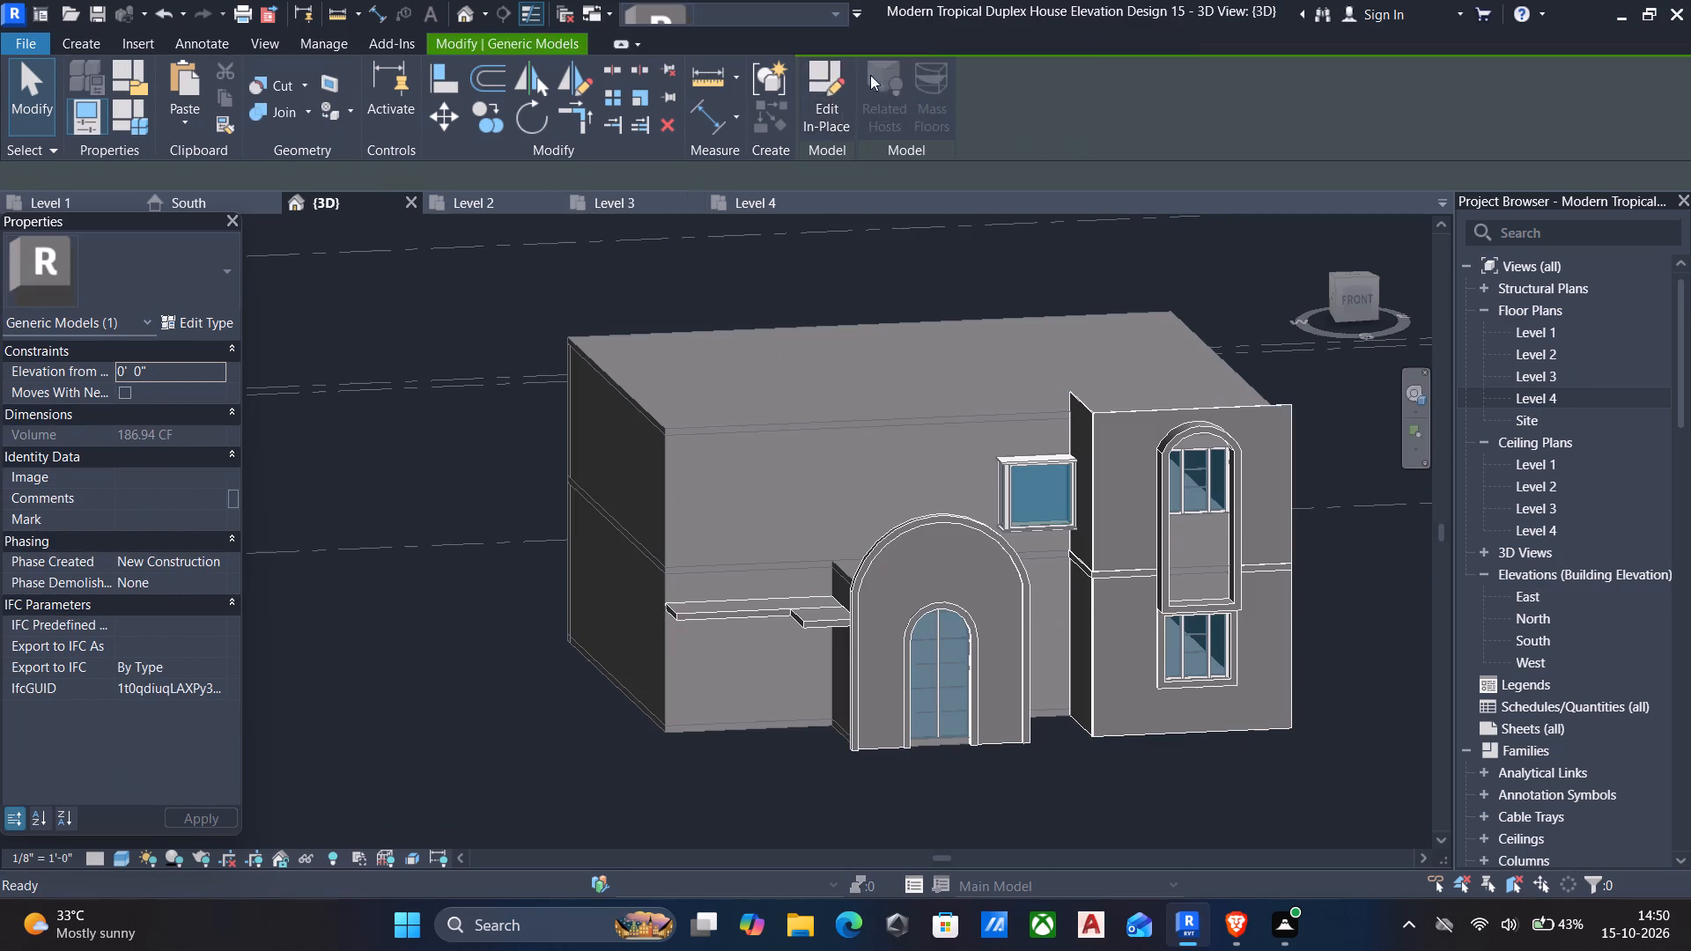
{"action": "left_click", "coordinate": [81, 44]}
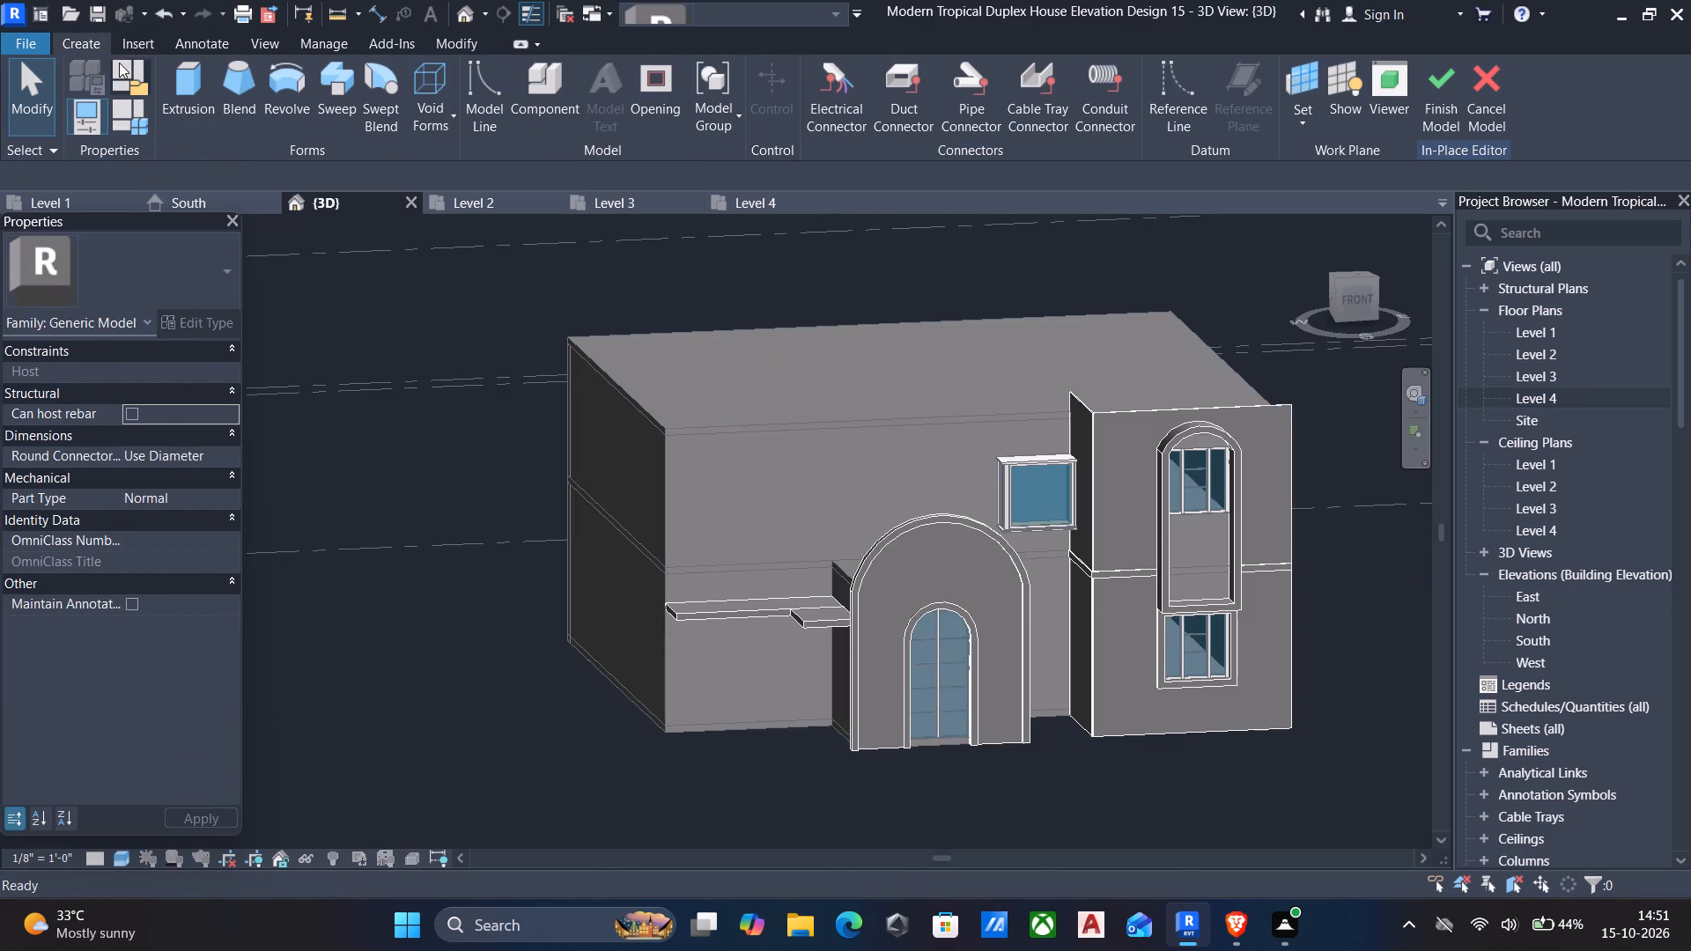
{"action": "left_click", "coordinate": [189, 83]}
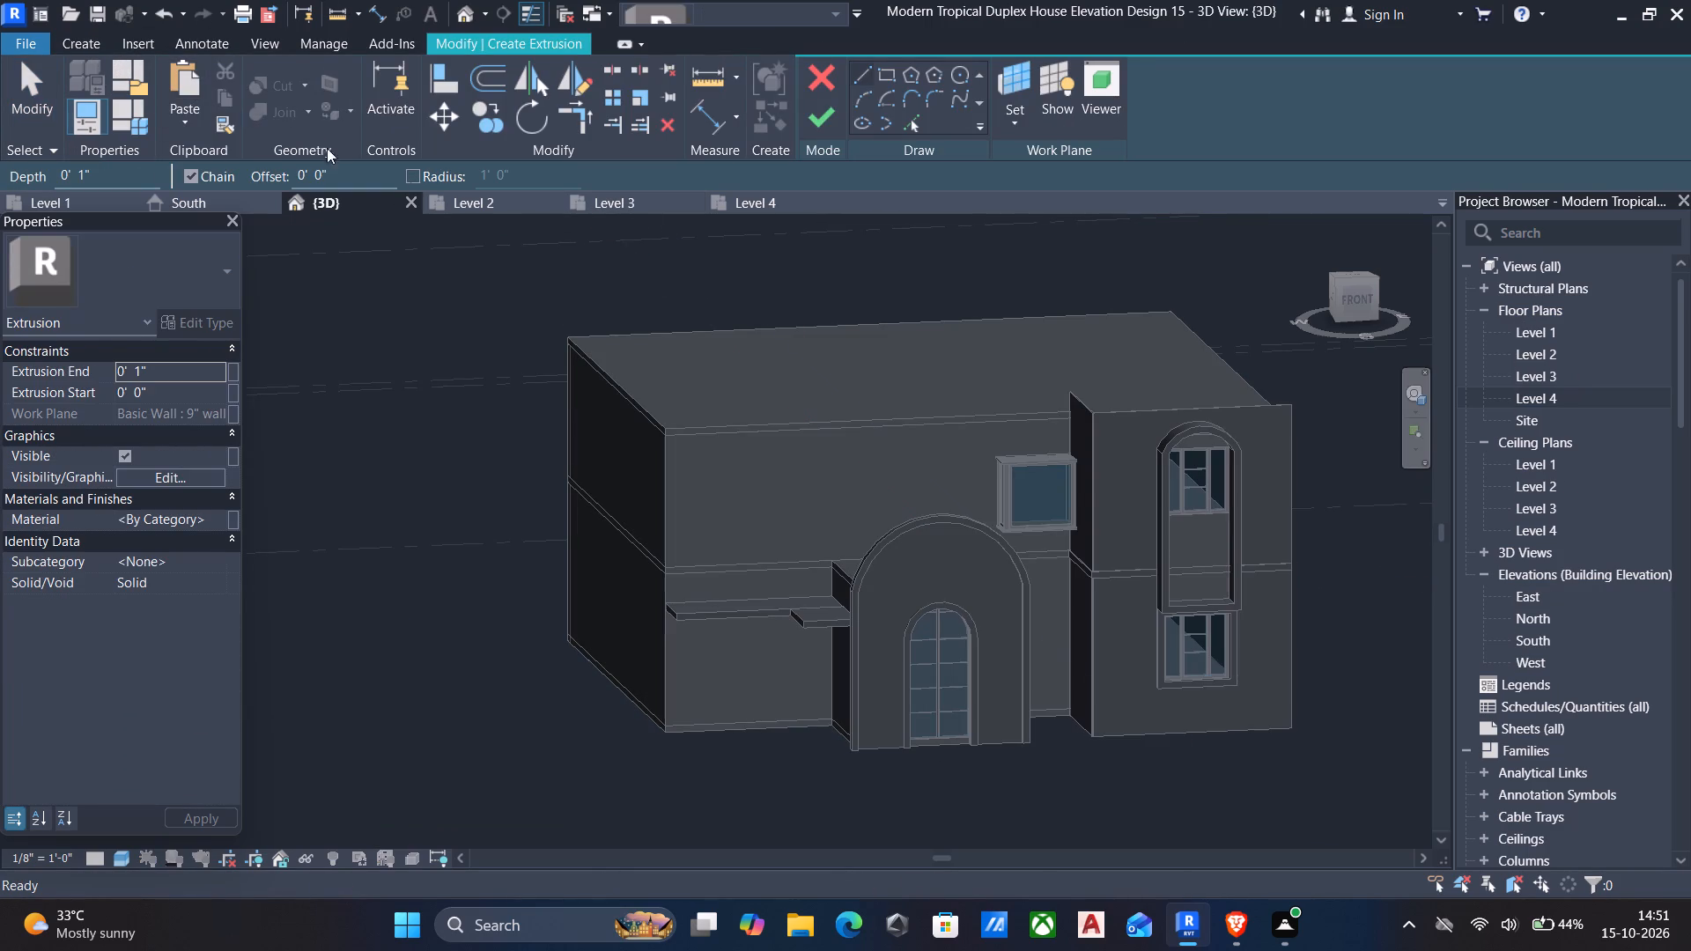
{"action": "left_click", "coordinate": [1011, 120]}
{"action": "left_click", "coordinate": [1039, 210]}
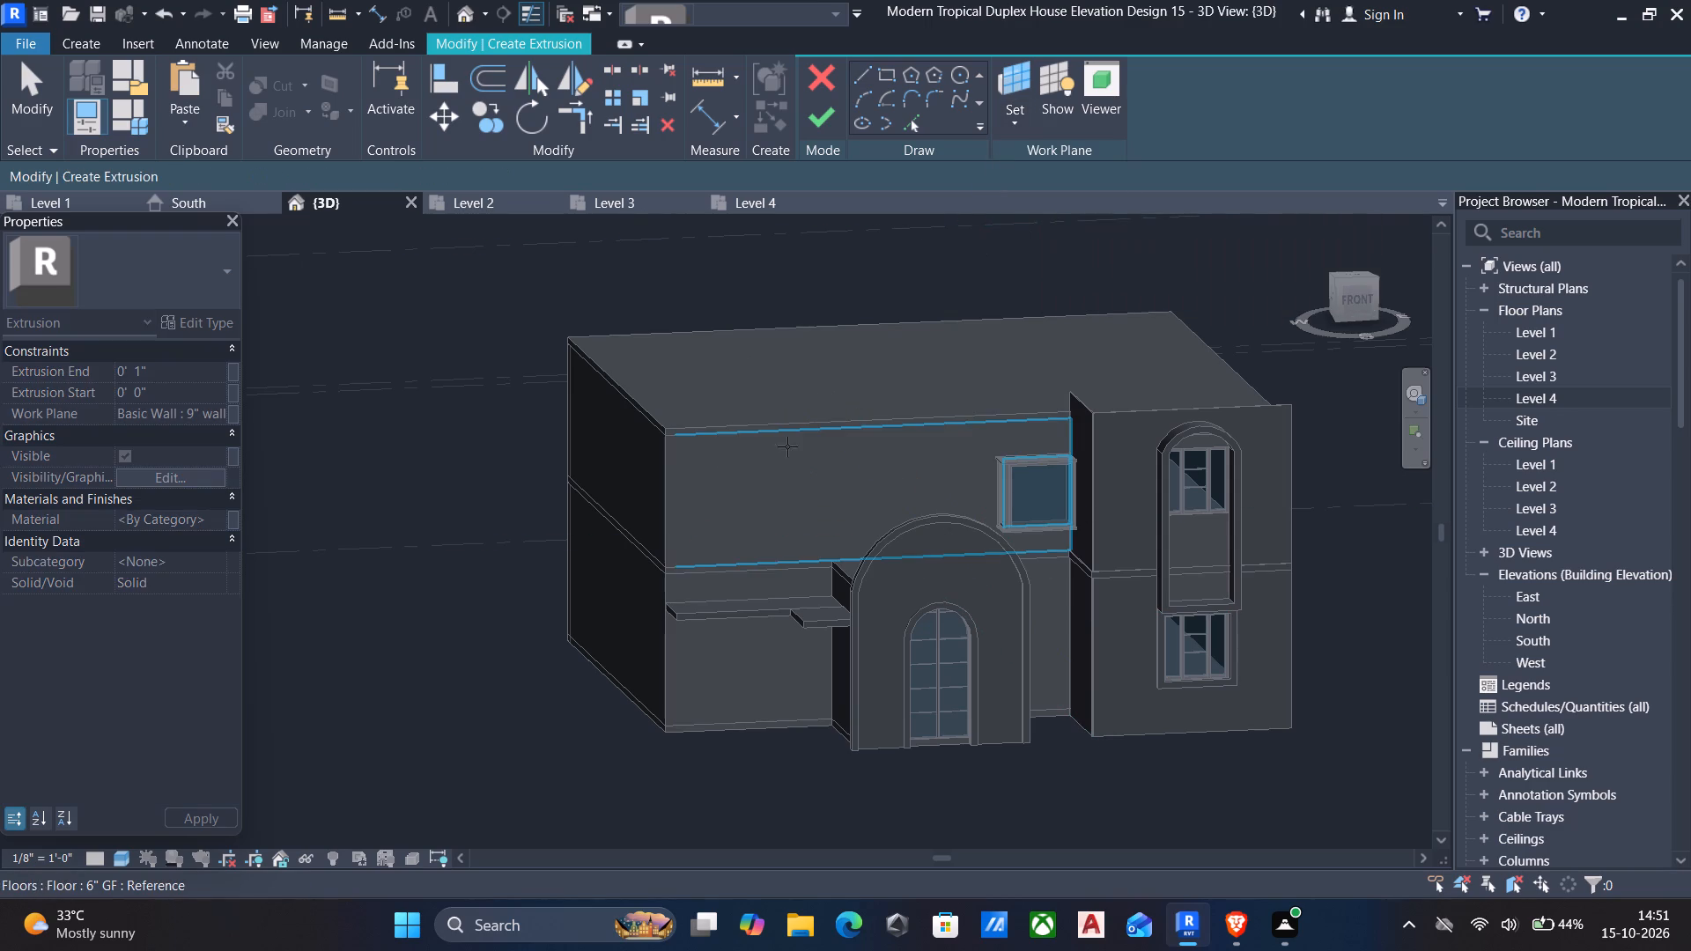
{"action": "left_click", "coordinate": [707, 567]}
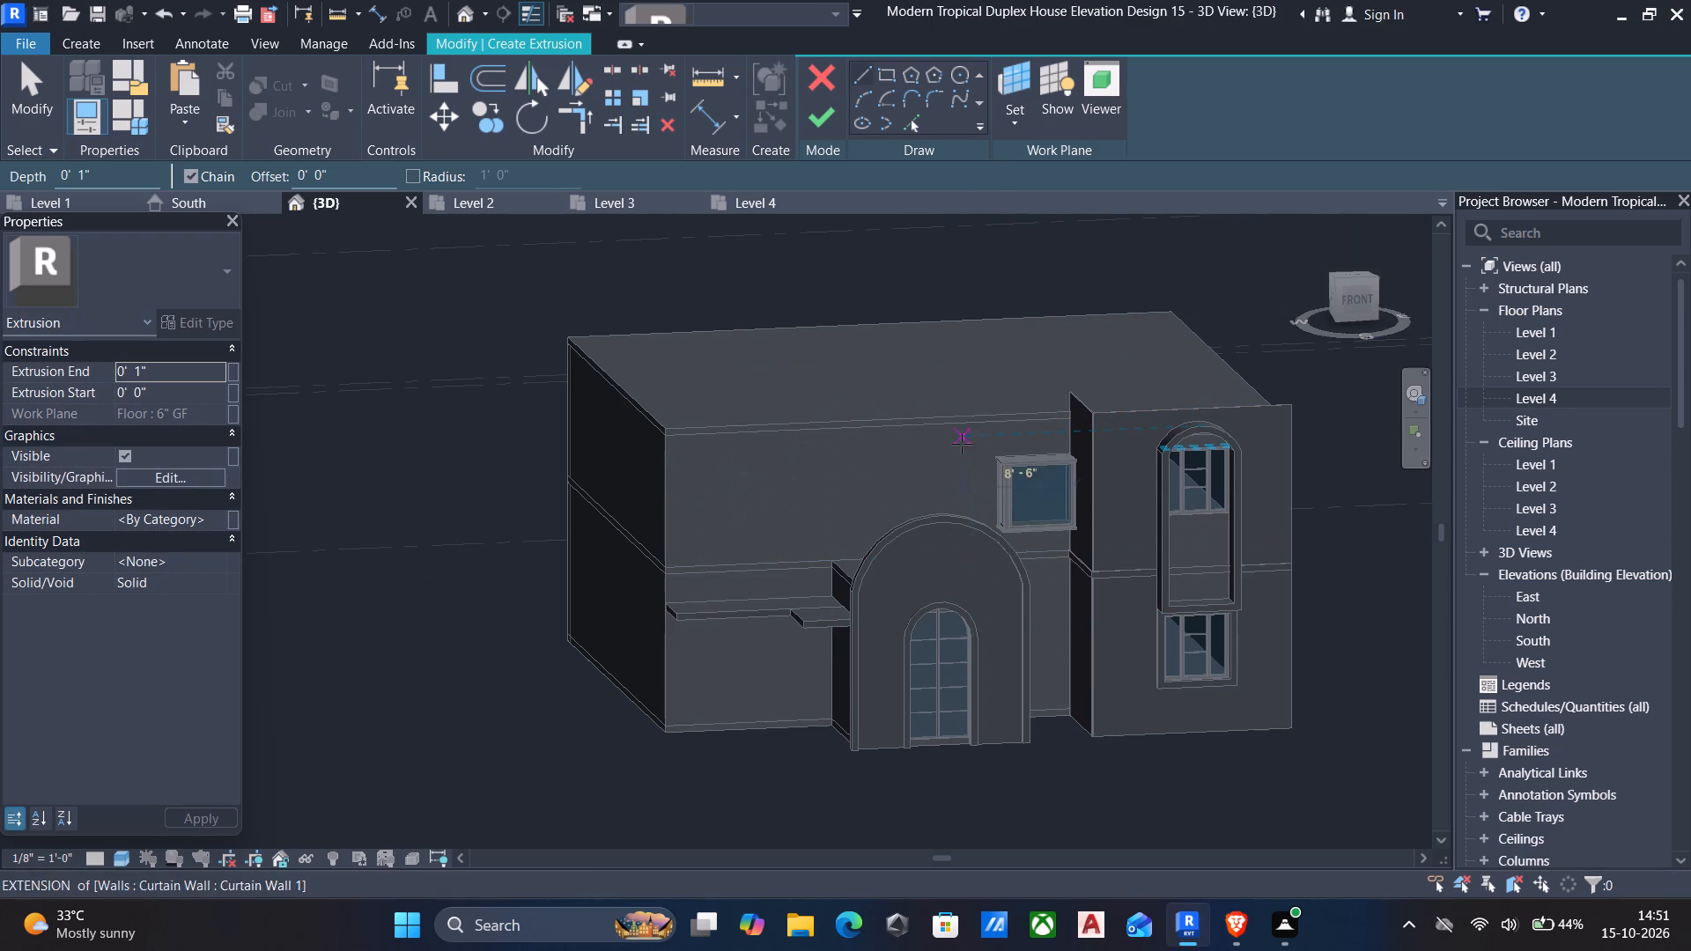
Sketch a rectangle about 25' by 9 1/2" in front view, from the upper storey's outer wall edge to the box window's top corner.
{"action": "left_click", "coordinate": [1360, 299]}
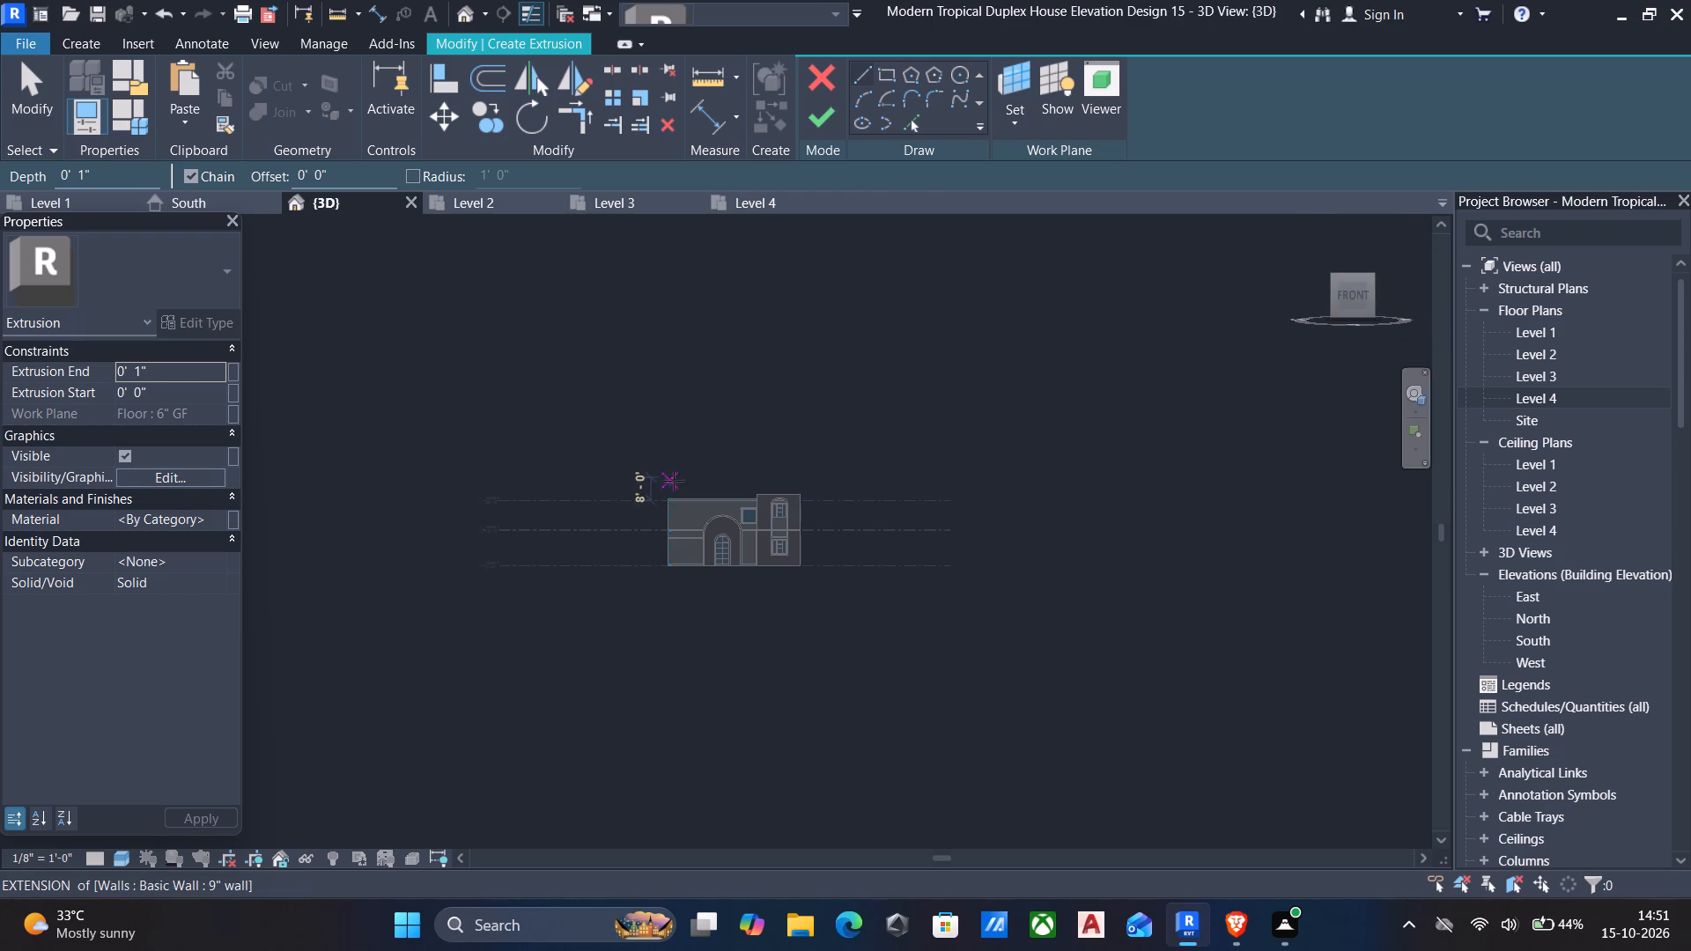
{"action": "scroll", "coordinate": [691, 498], "scroll_direction": "up", "scroll_amount": 8}
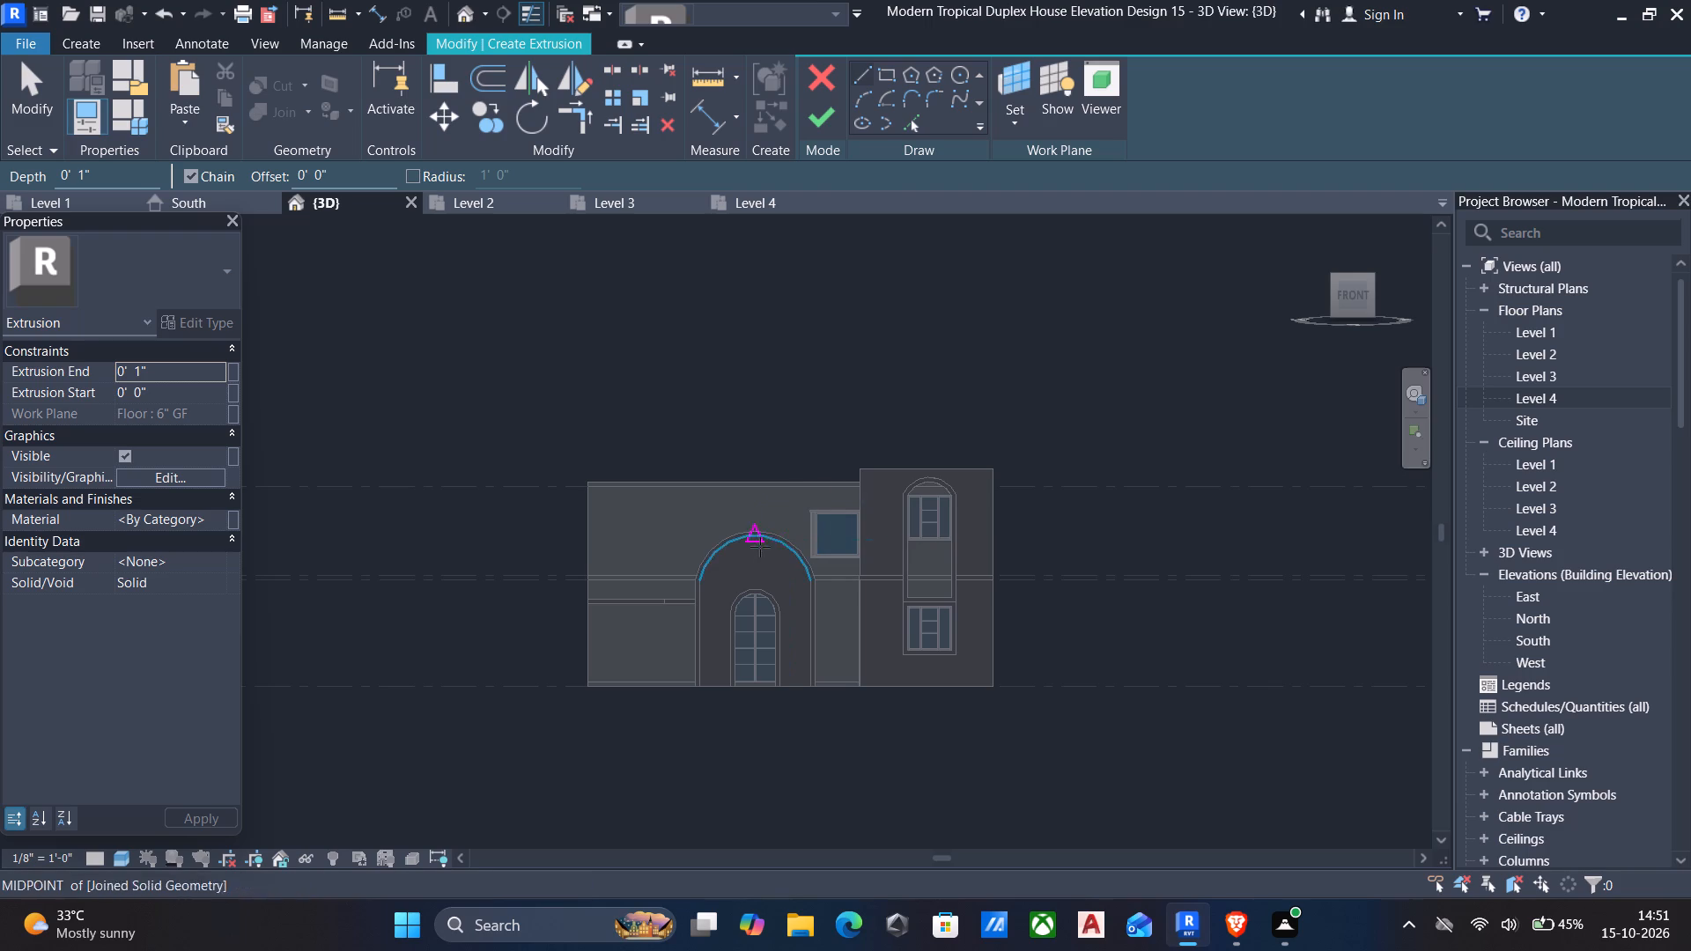
{"action": "middle_click_drag", "start_coordinate": [779, 548], "coordinate": [840, 515]}
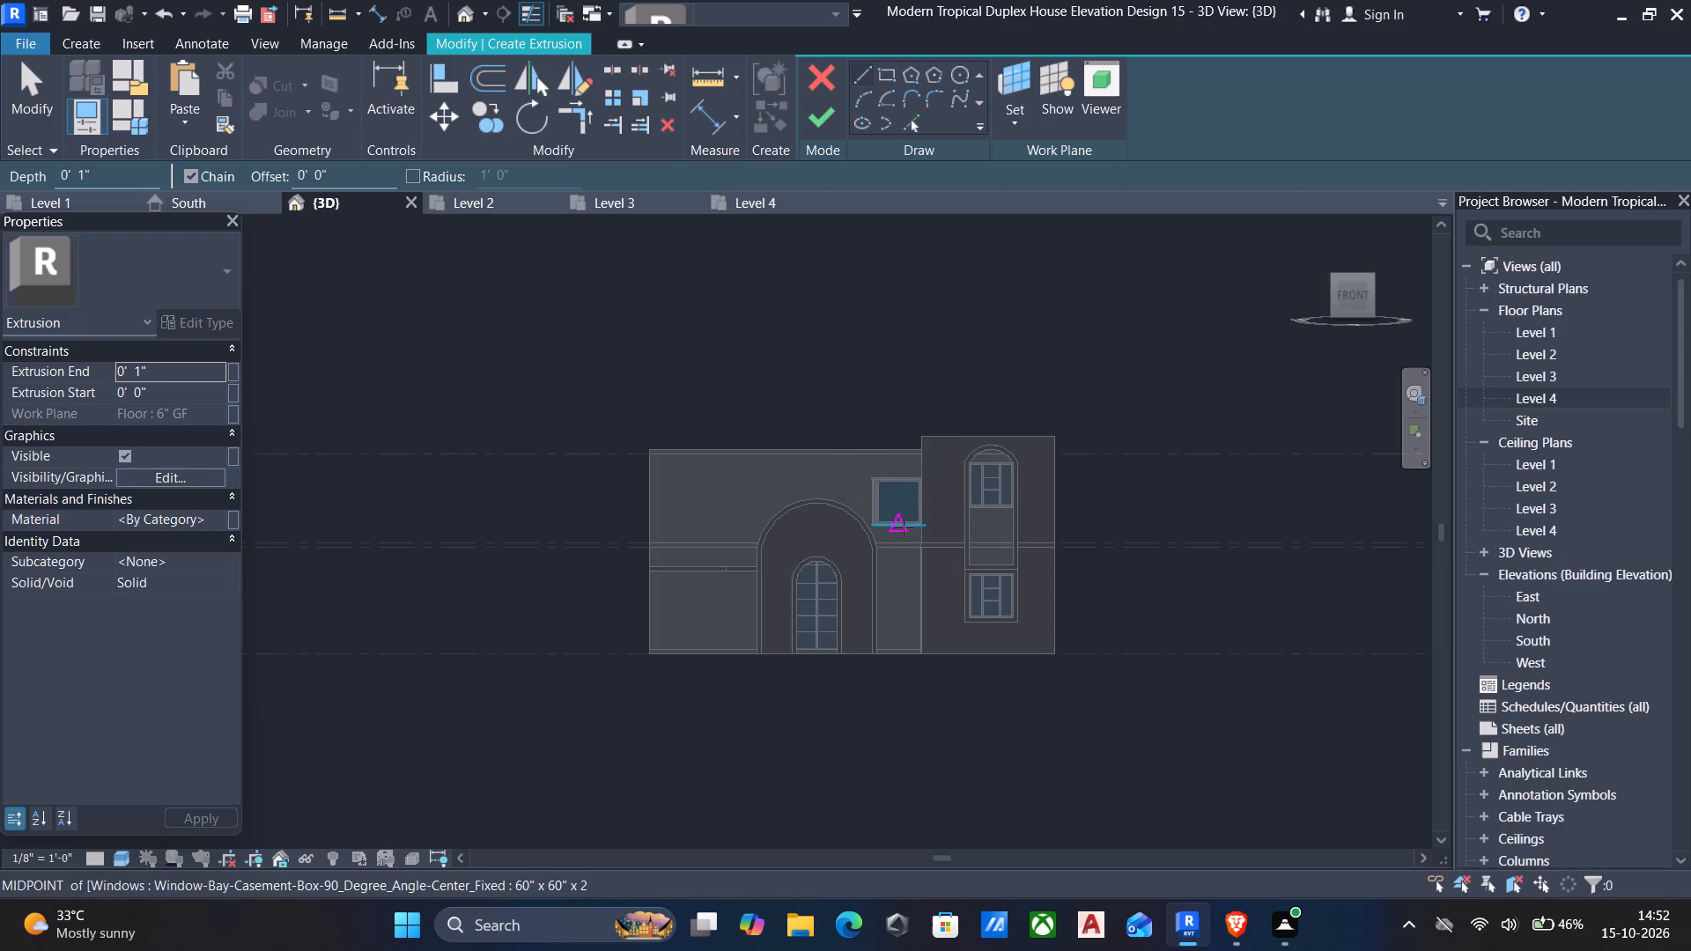
{"action": "scroll", "coordinate": [863, 530], "scroll_direction": "up", "scroll_amount": 4}
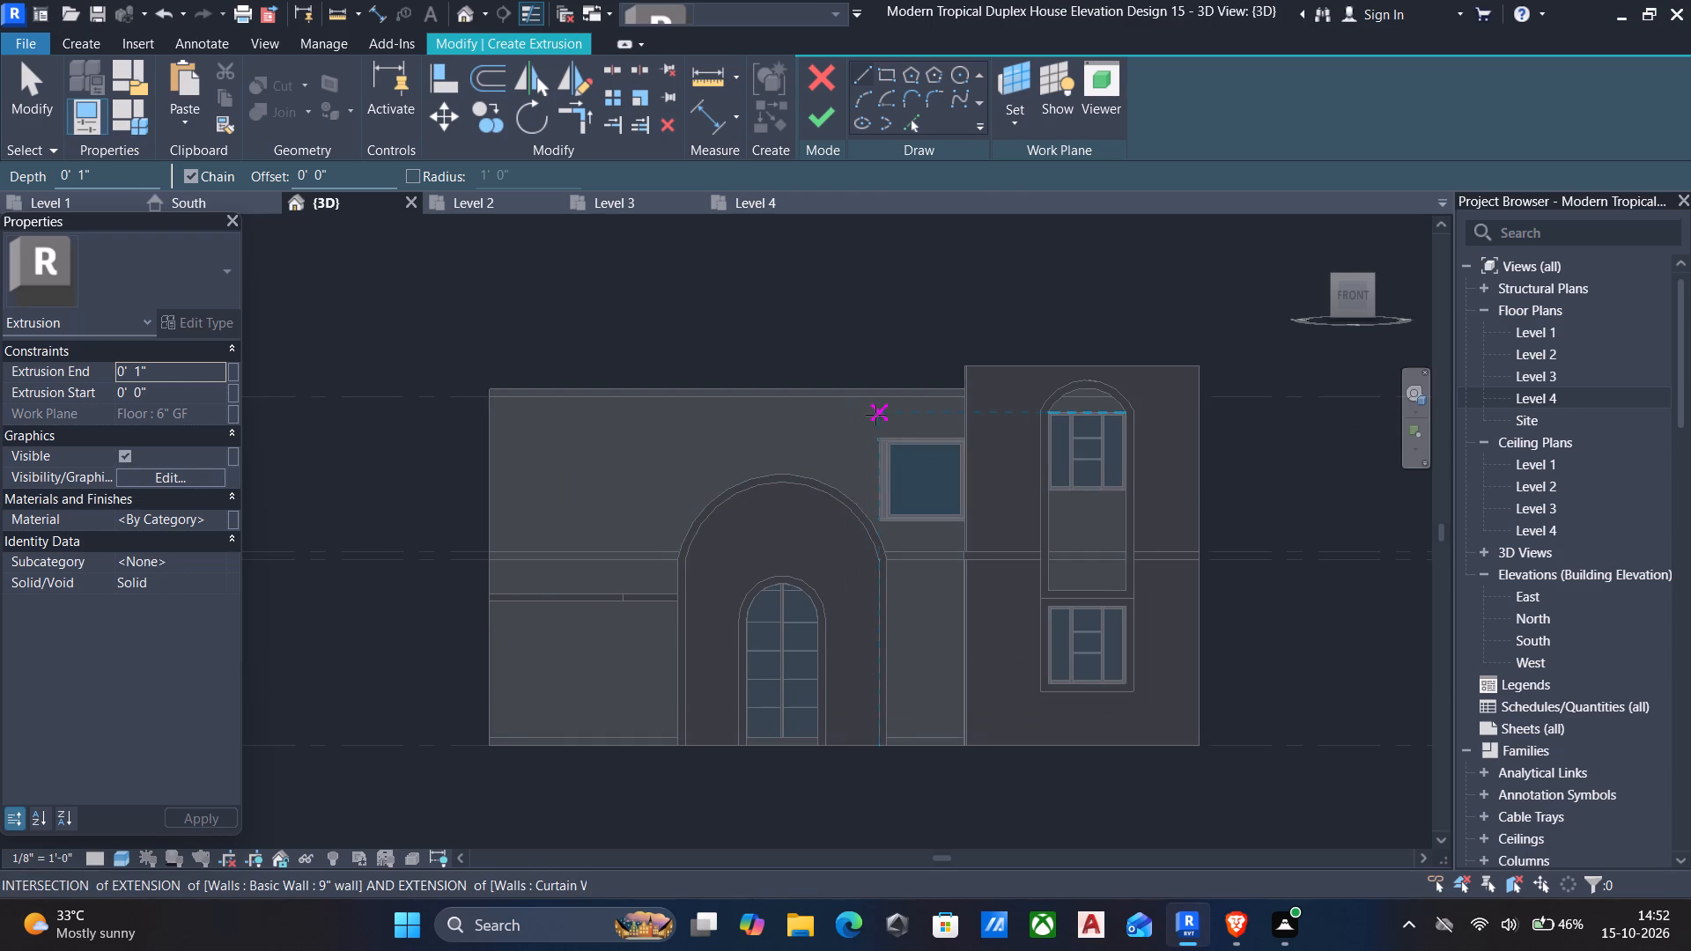
{"action": "scroll", "coordinate": [882, 434], "scroll_direction": "down", "scroll_amount": 1}
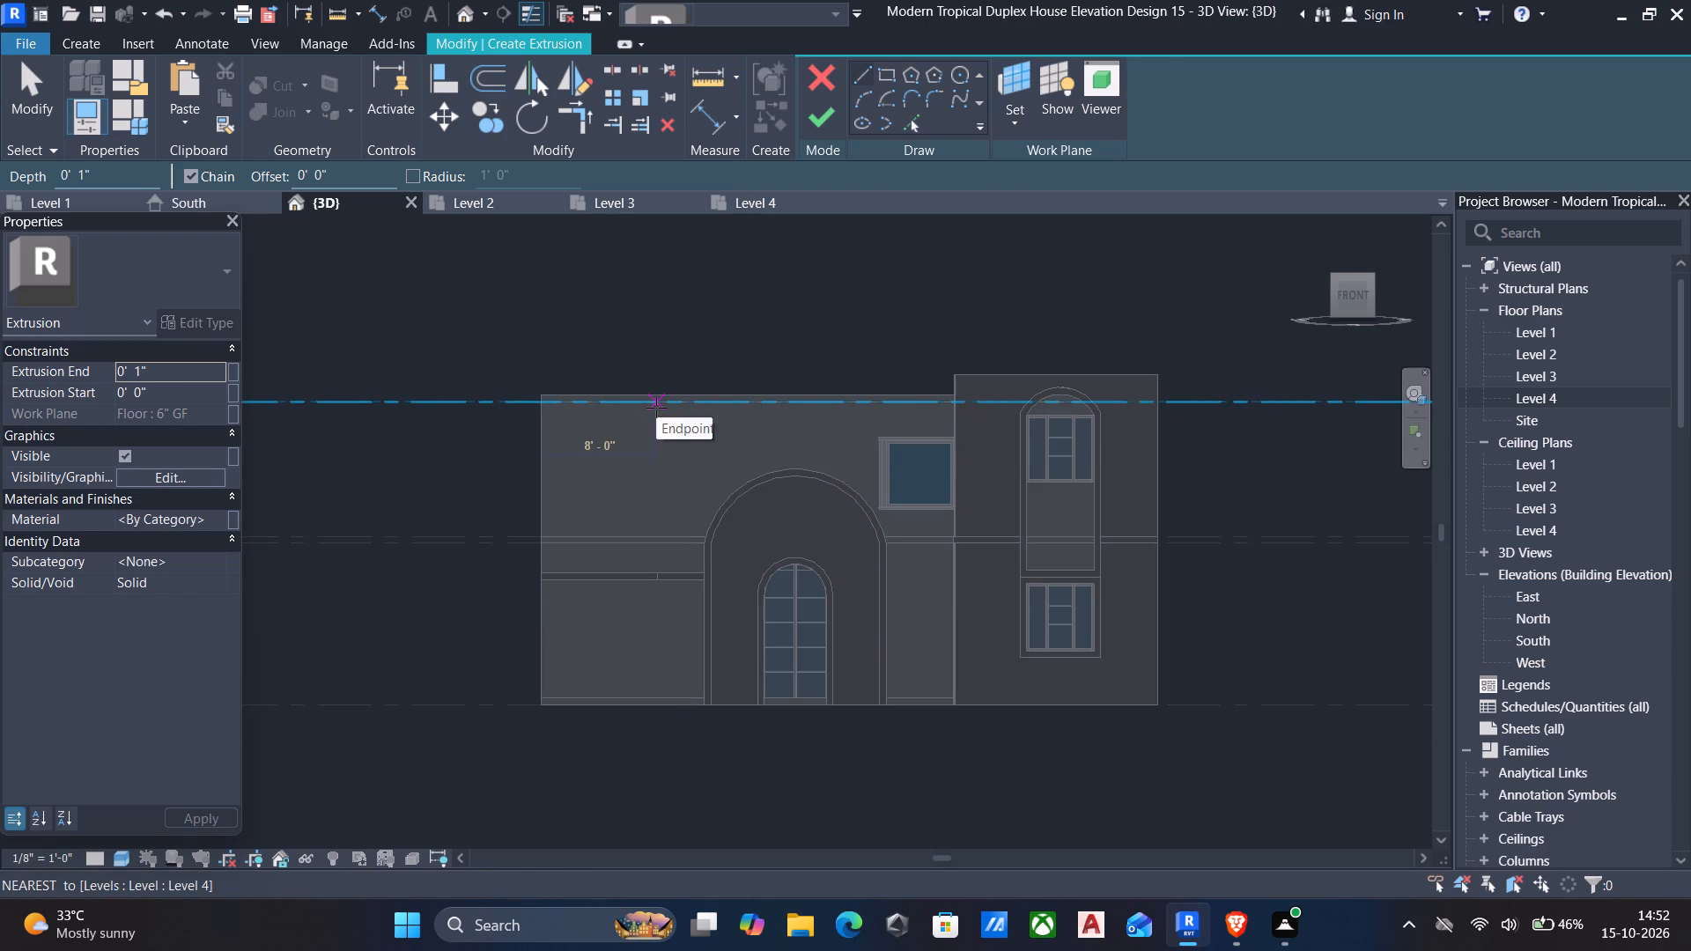
{"action": "left_click", "coordinate": [883, 73]}
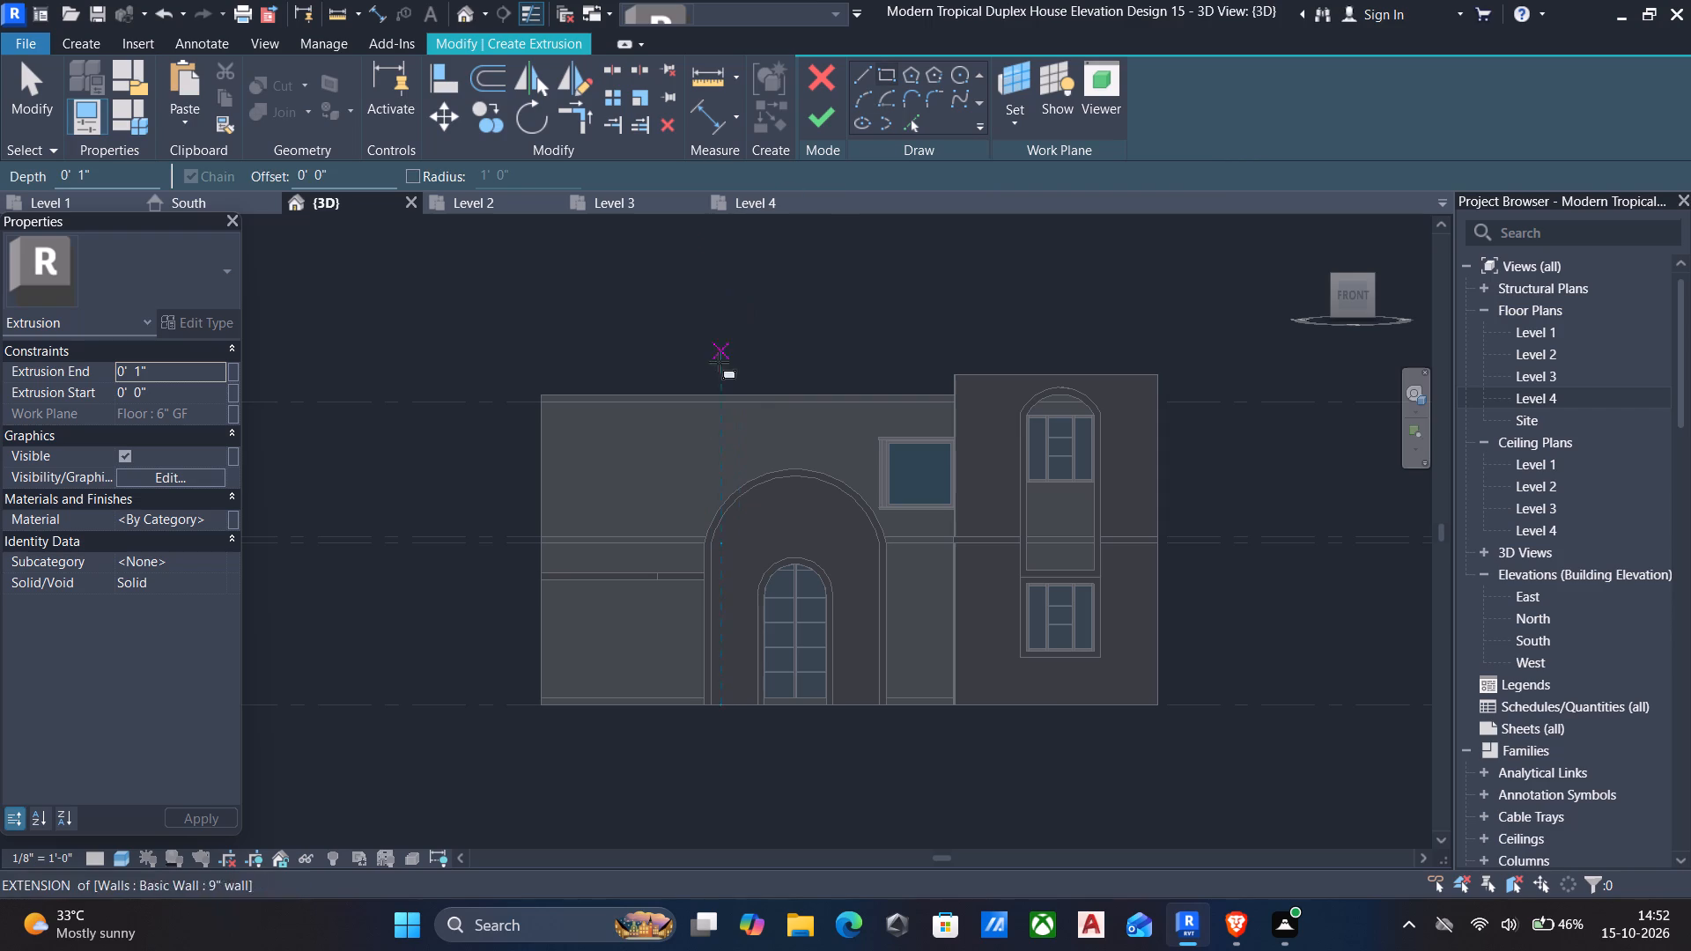
{"action": "scroll", "coordinate": [687, 426], "scroll_direction": "up", "scroll_amount": 2}
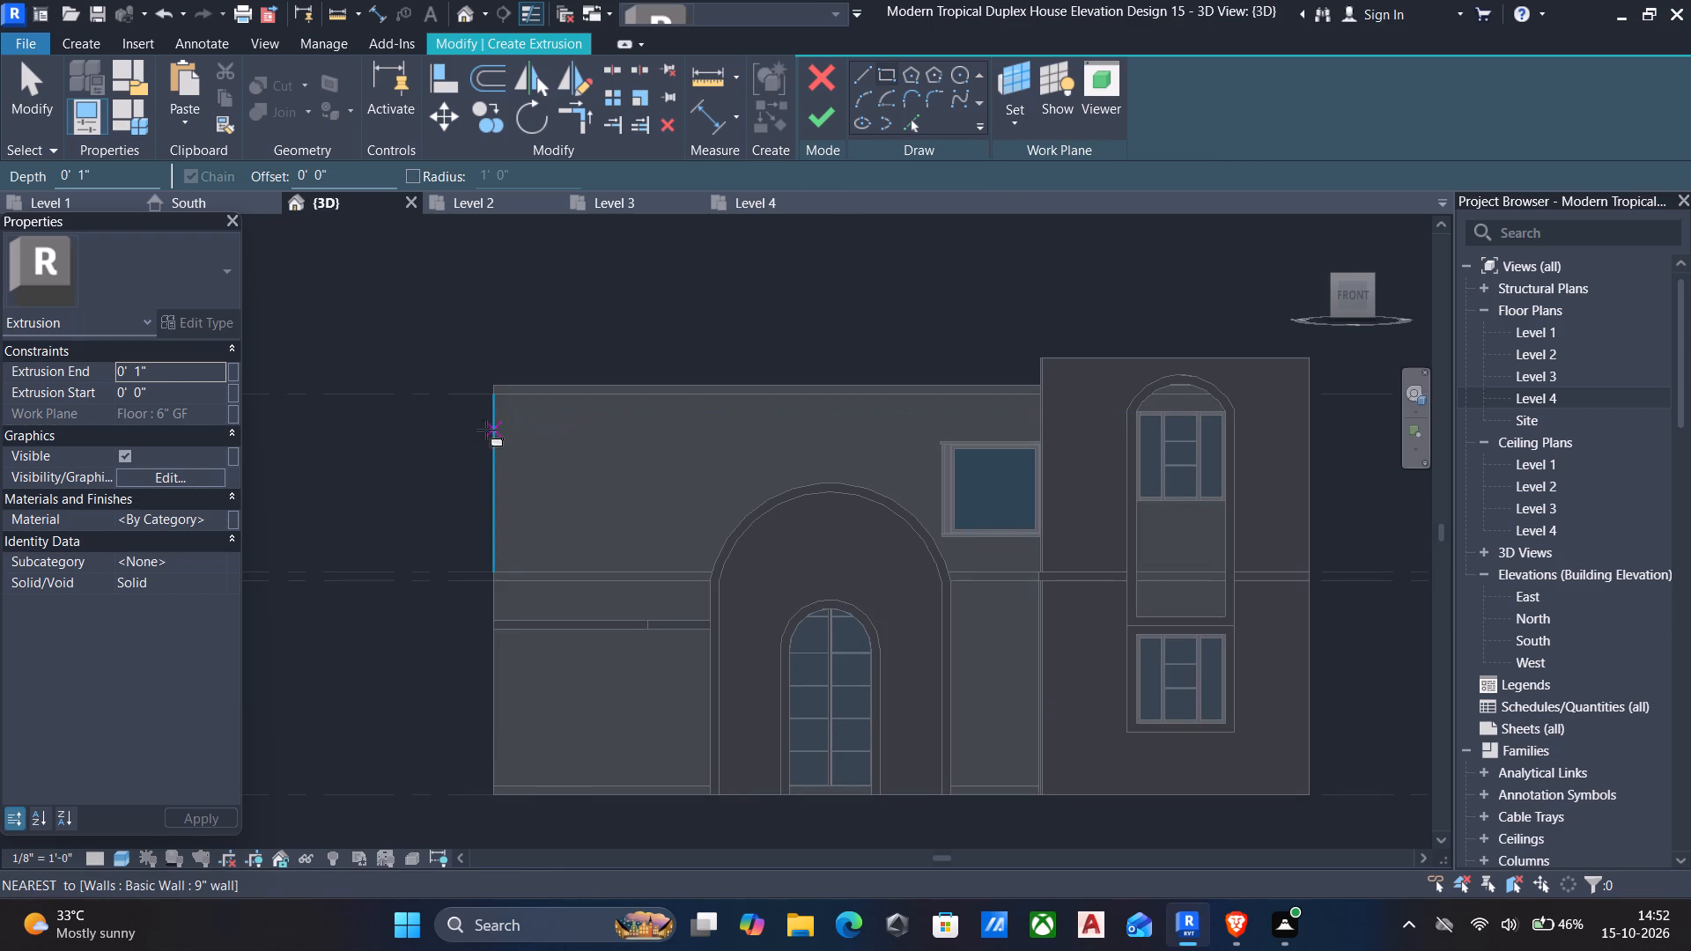
{"action": "left_click", "coordinate": [490, 427]}
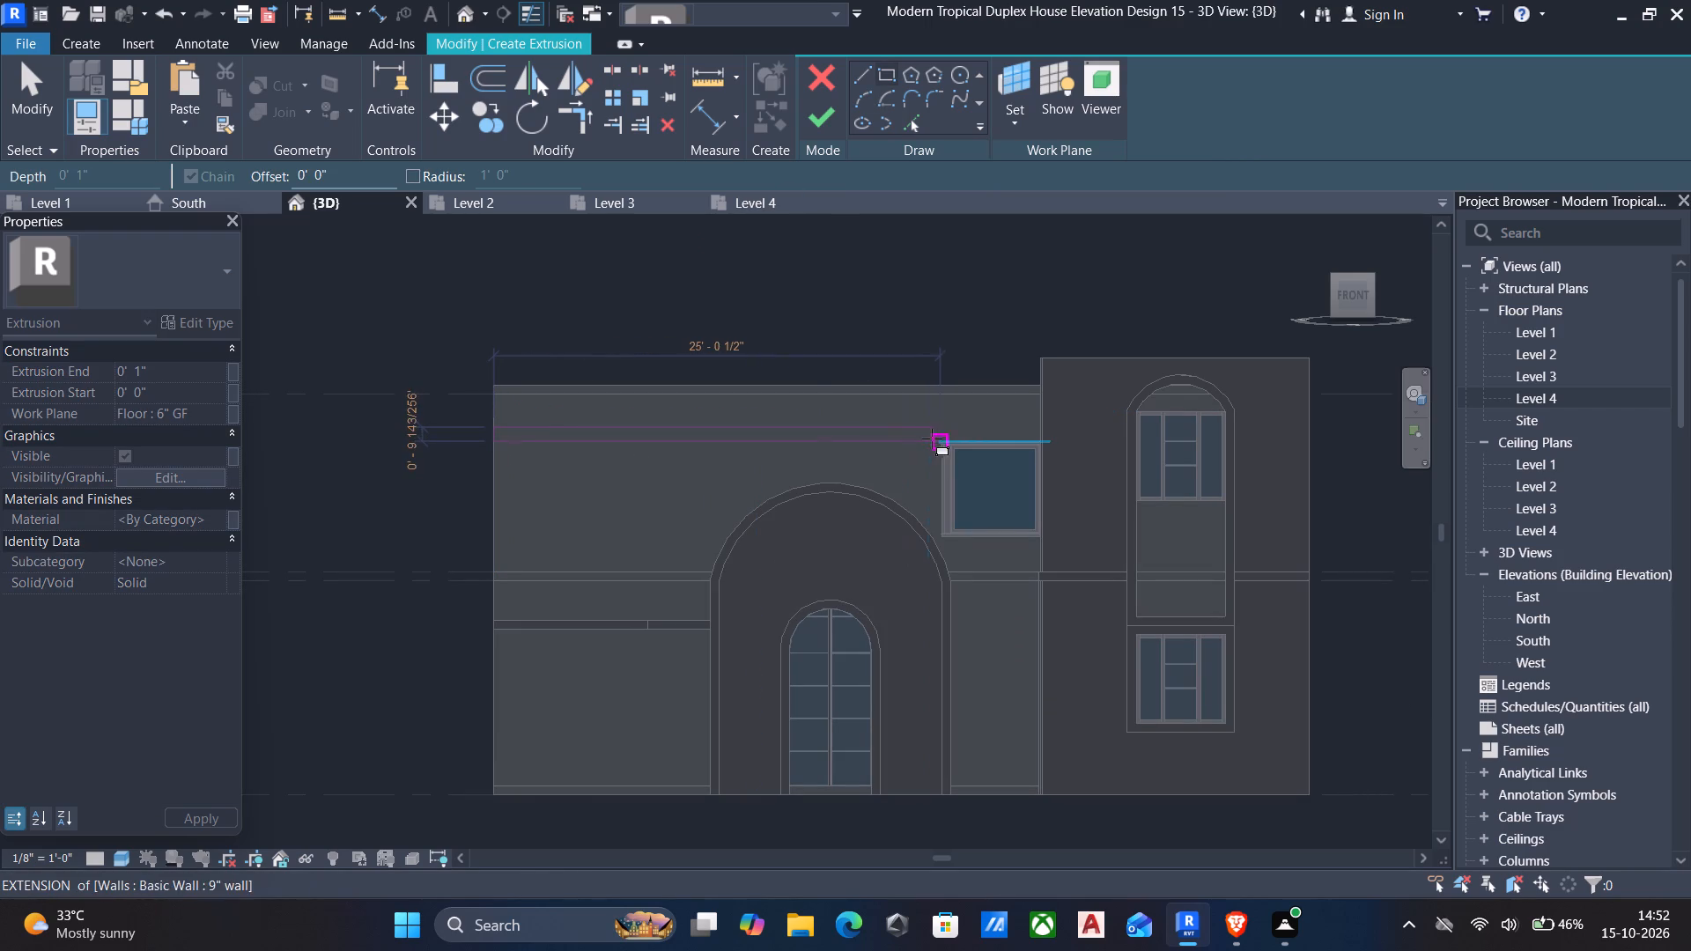
{"action": "left_click", "coordinate": [940, 439]}
{"action": "key", "text": "Escape"}
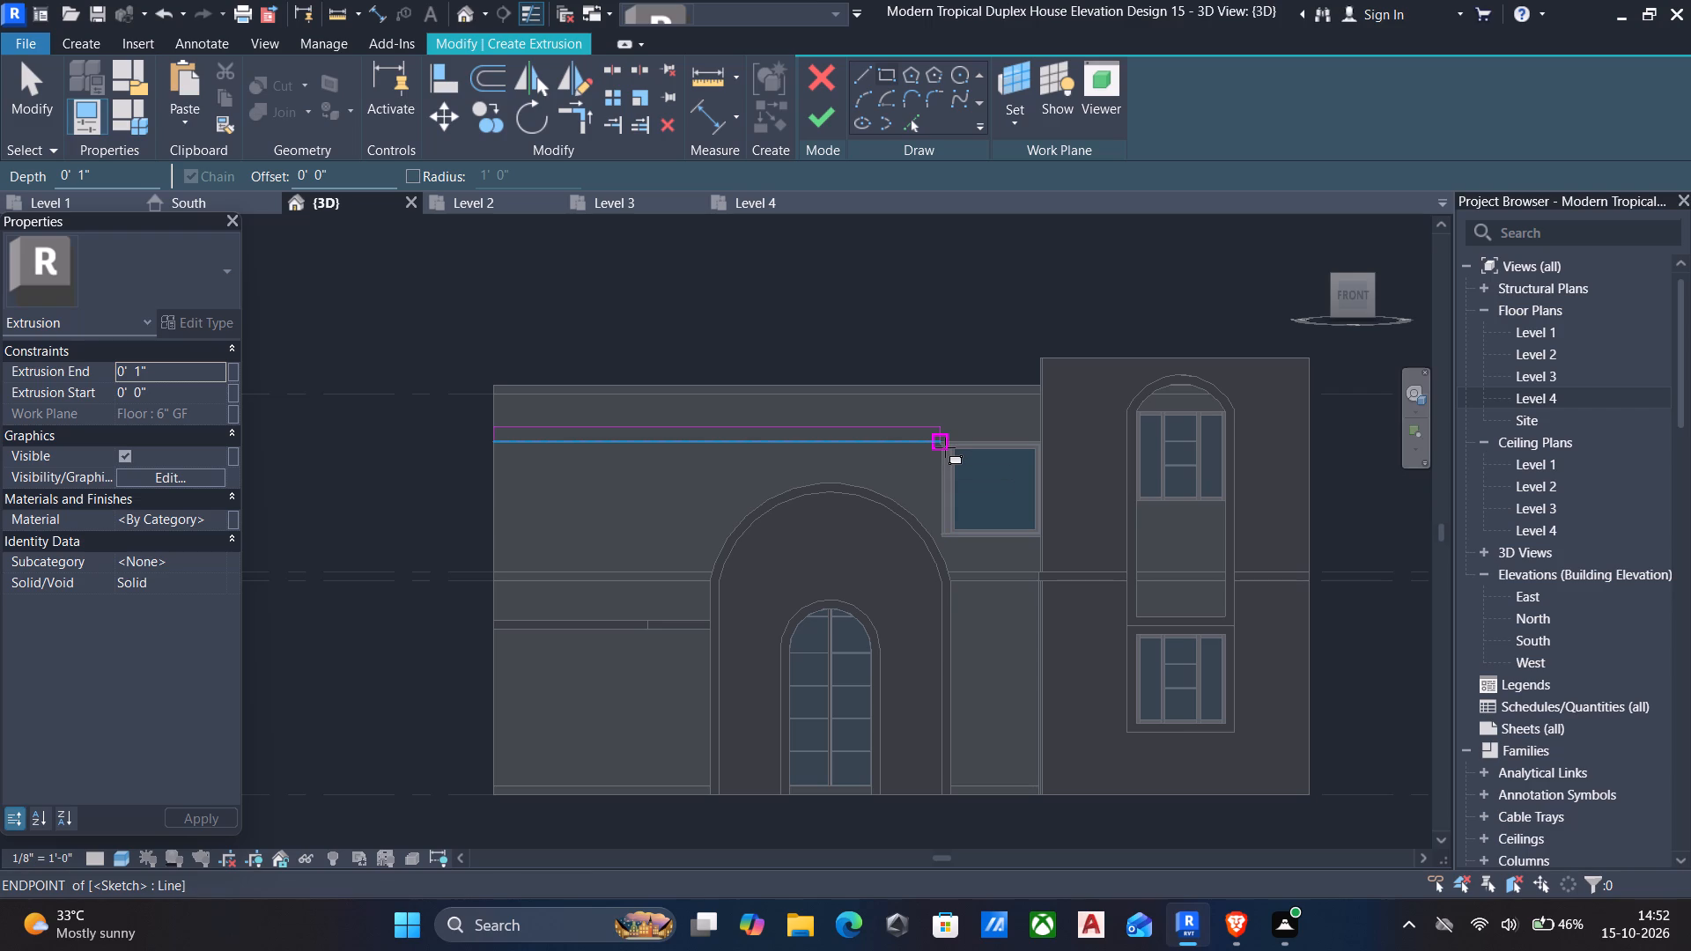
Sketch a second rectangle about 1' 9 1/2" wide by 7' 4" high, from the band's lower corner beside the box window down to Level 3.
{"action": "left_click", "coordinate": [939, 446]}
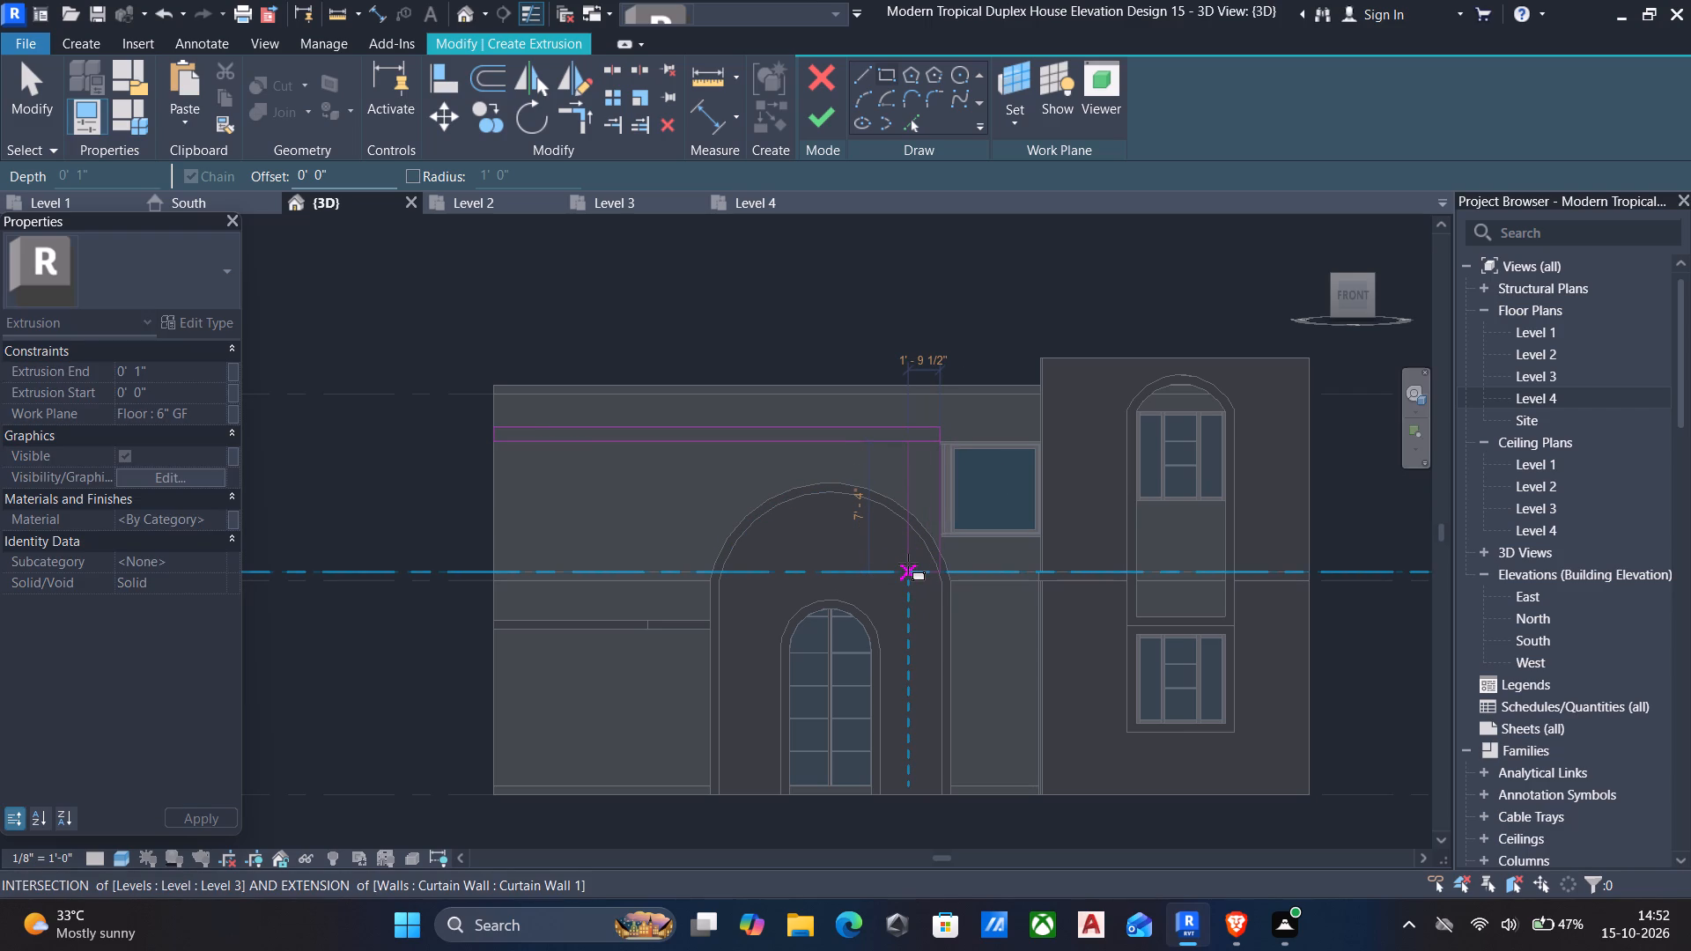
{"action": "left_click", "coordinate": [907, 570]}
{"action": "key", "text": "Escape"}
{"action": "scroll", "coordinate": [892, 587], "scroll_direction": "down", "scroll_amount": 4}
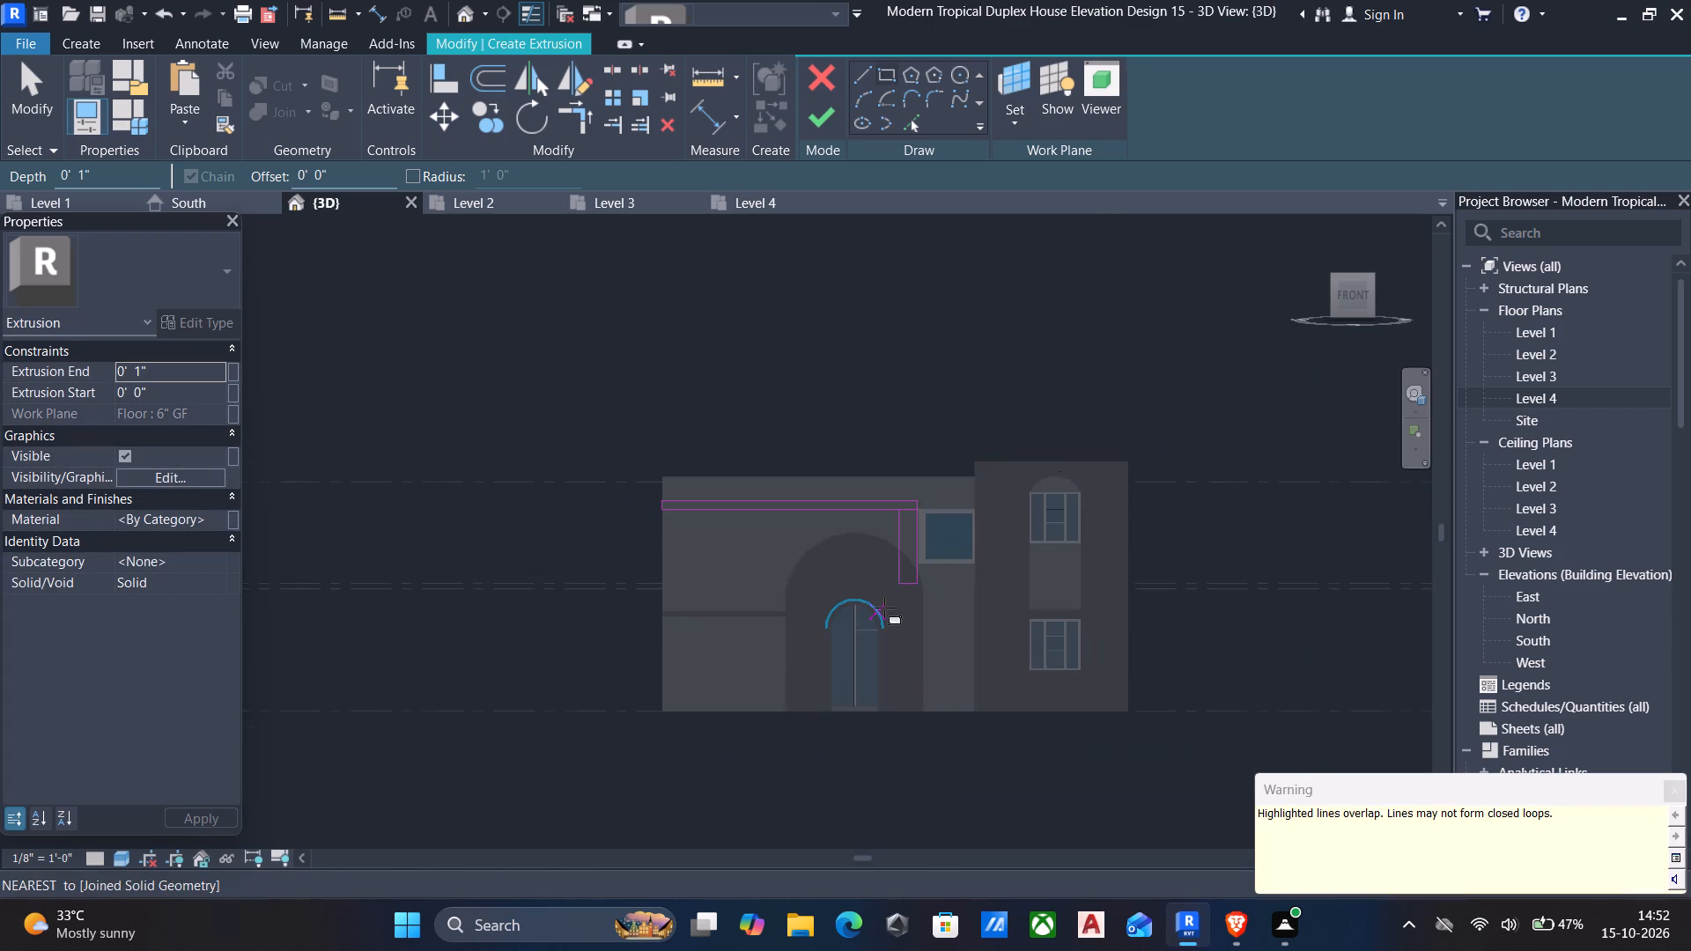
{"action": "middle_click_drag", "start_coordinate": [882, 623], "coordinate": [1110, 851], "text": "shift"}
{"action": "key", "text": "Escape"}
Trim the band's lower edge to the vertical leg's inner edge and delete the leftover short segment between the two rectangles.
{"action": "scroll", "coordinate": [939, 562], "scroll_direction": "up", "scroll_amount": 2}
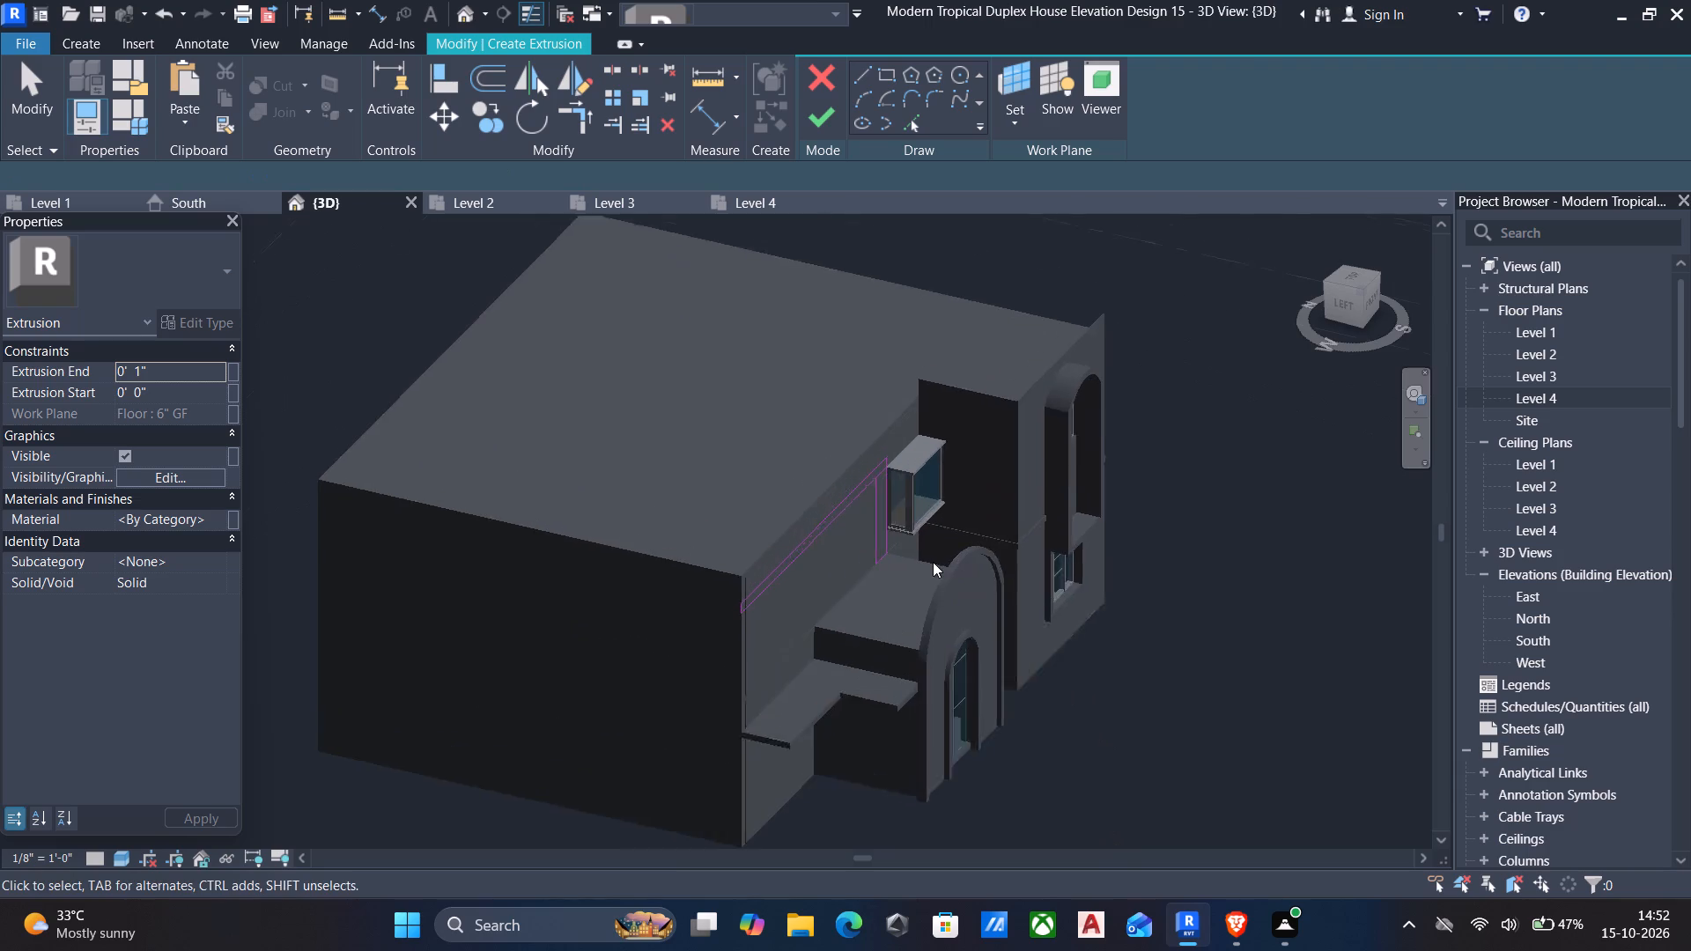
{"action": "scroll", "coordinate": [933, 562], "scroll_direction": "up", "scroll_amount": 2}
{"action": "middle_click_drag", "start_coordinate": [854, 520], "coordinate": [827, 511], "text": "shift"}
{"action": "key", "text": "Escape"}
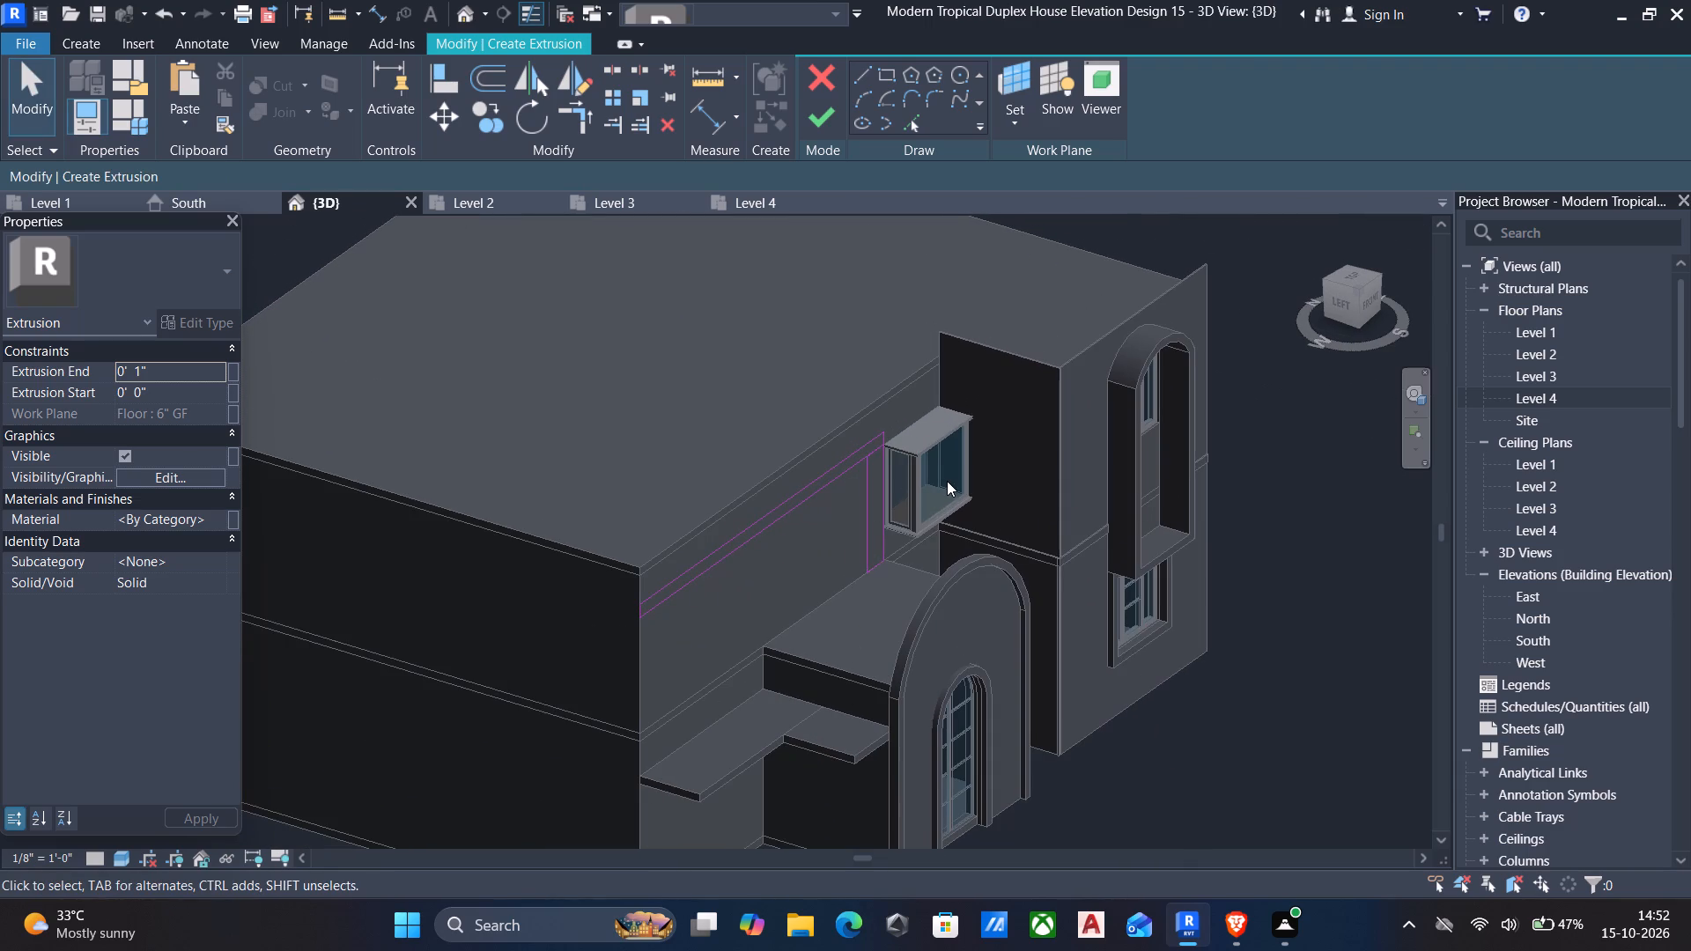
{"action": "type", "text": "tr"}
{"action": "scroll", "coordinate": [949, 481], "scroll_direction": "up", "scroll_amount": 3}
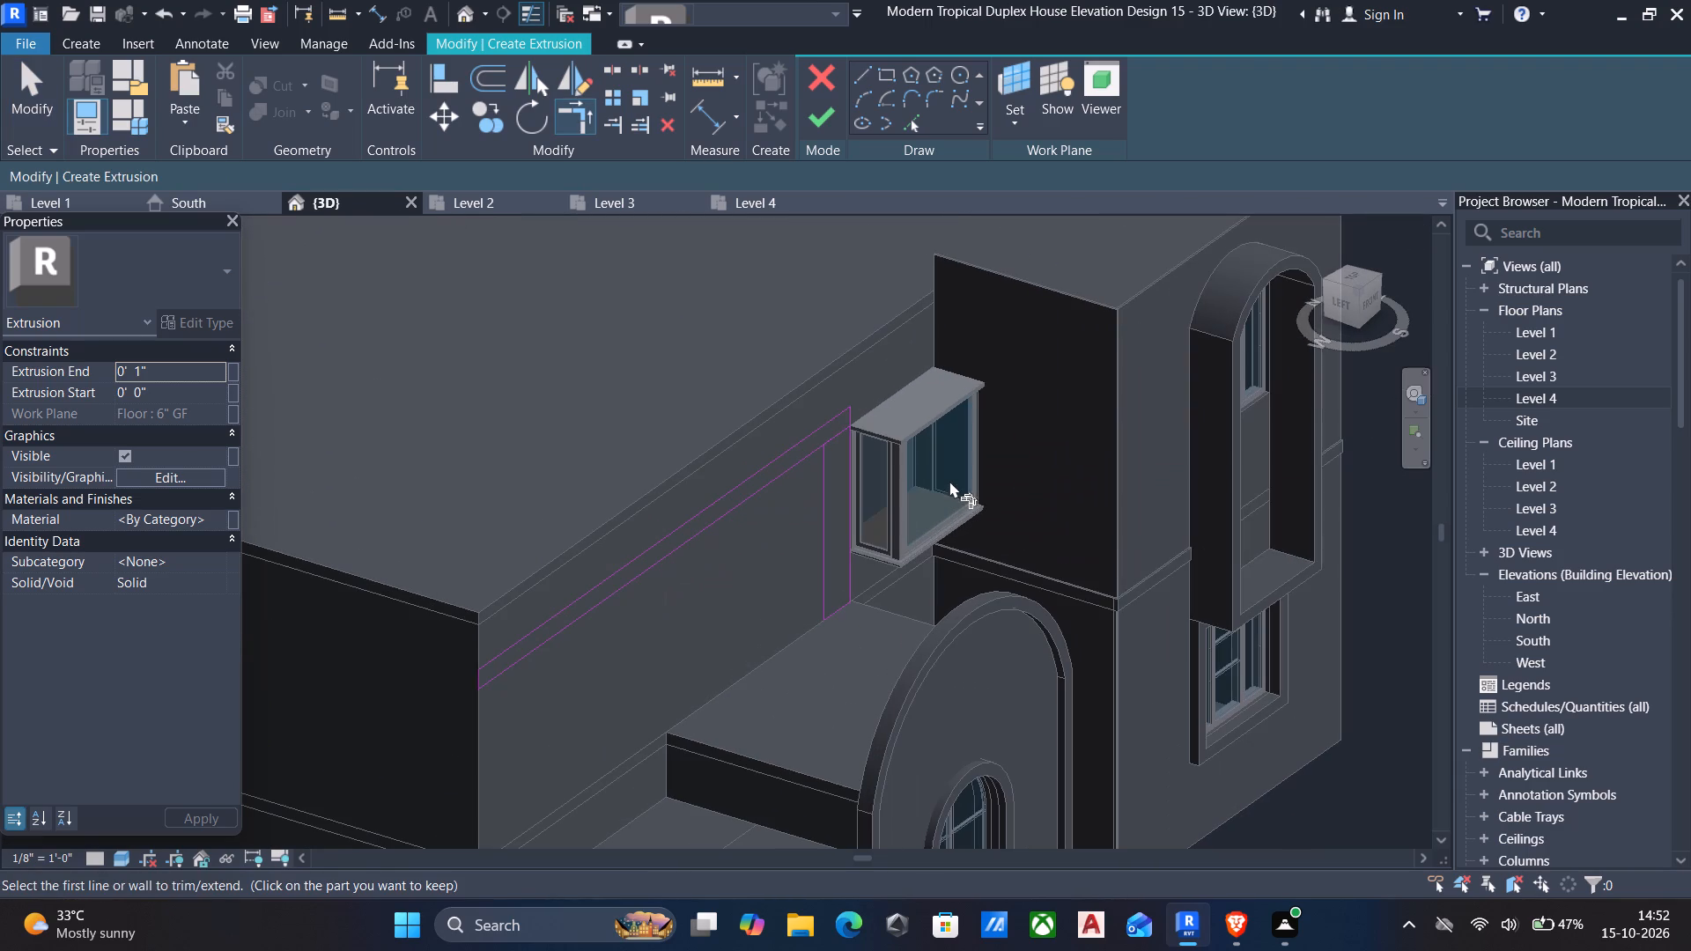
{"action": "left_click", "coordinate": [808, 459]}
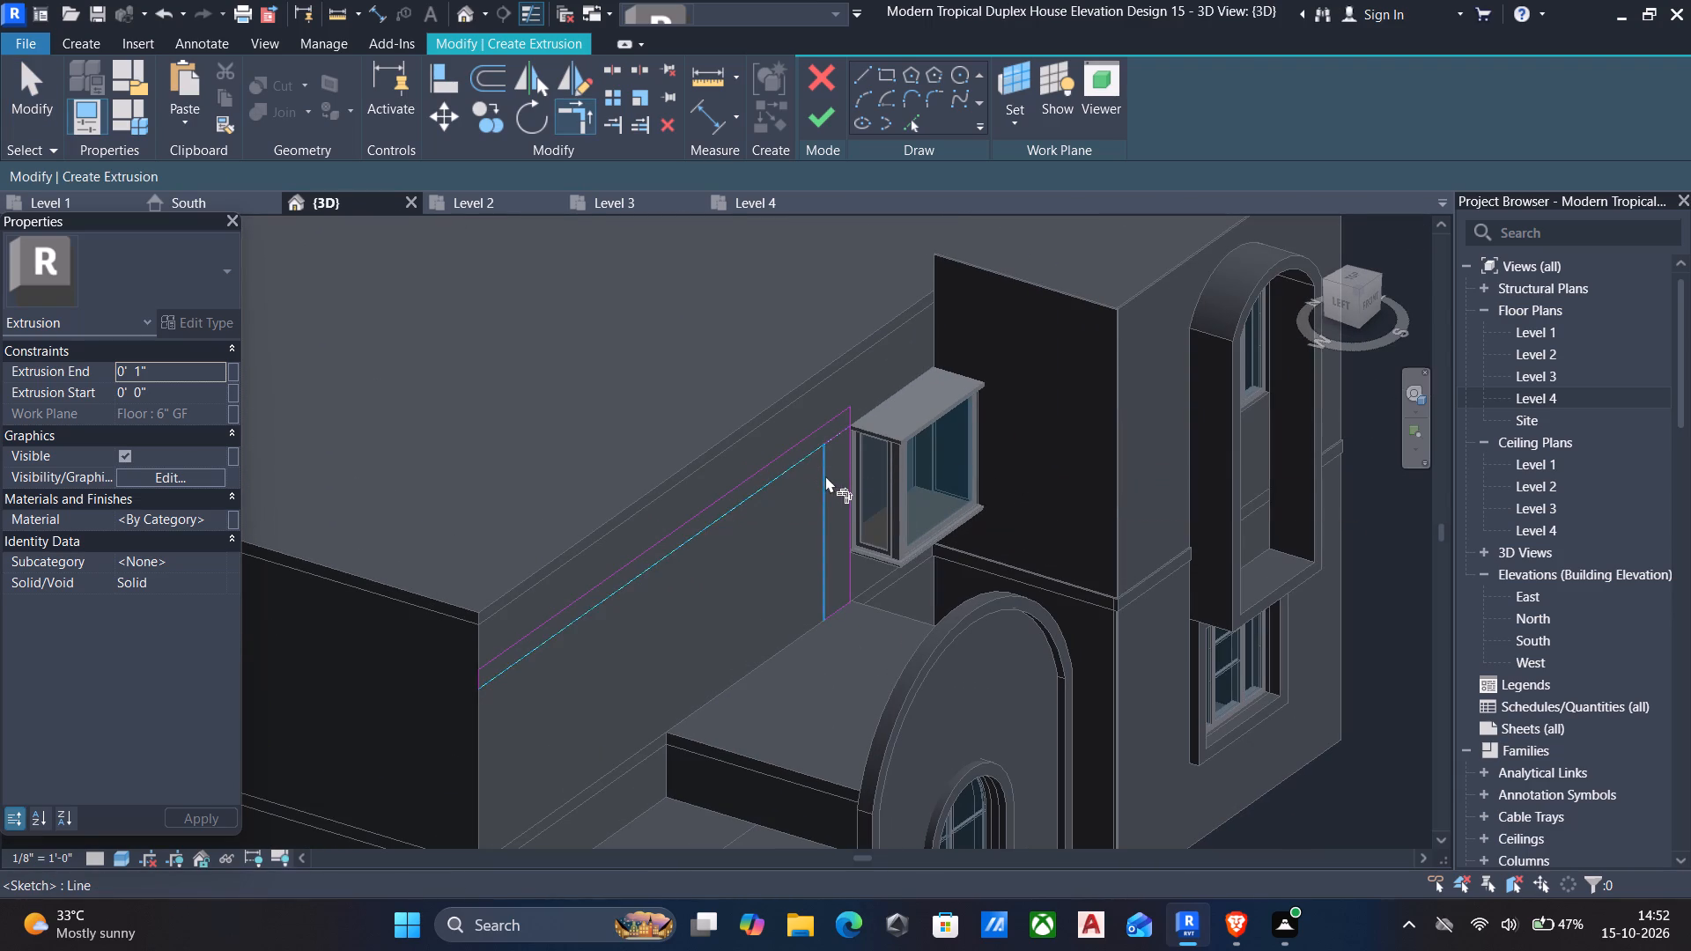
{"action": "left_click", "coordinate": [825, 475]}
{"action": "key", "text": "Escape"}
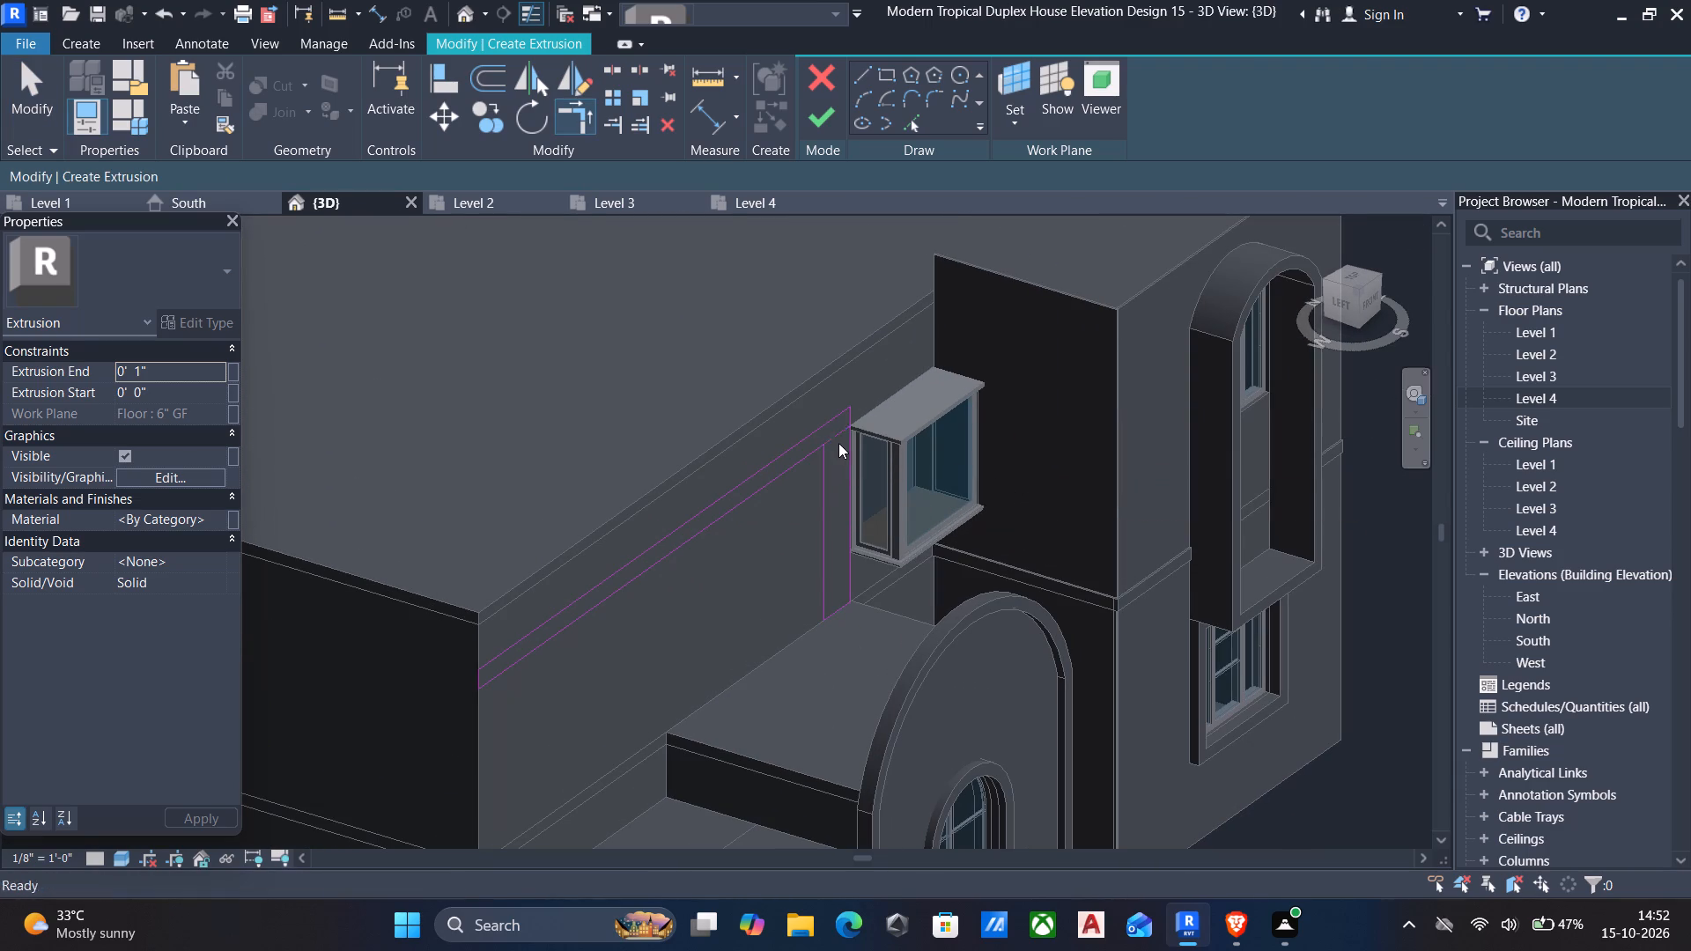
{"action": "left_click", "coordinate": [838, 440]}
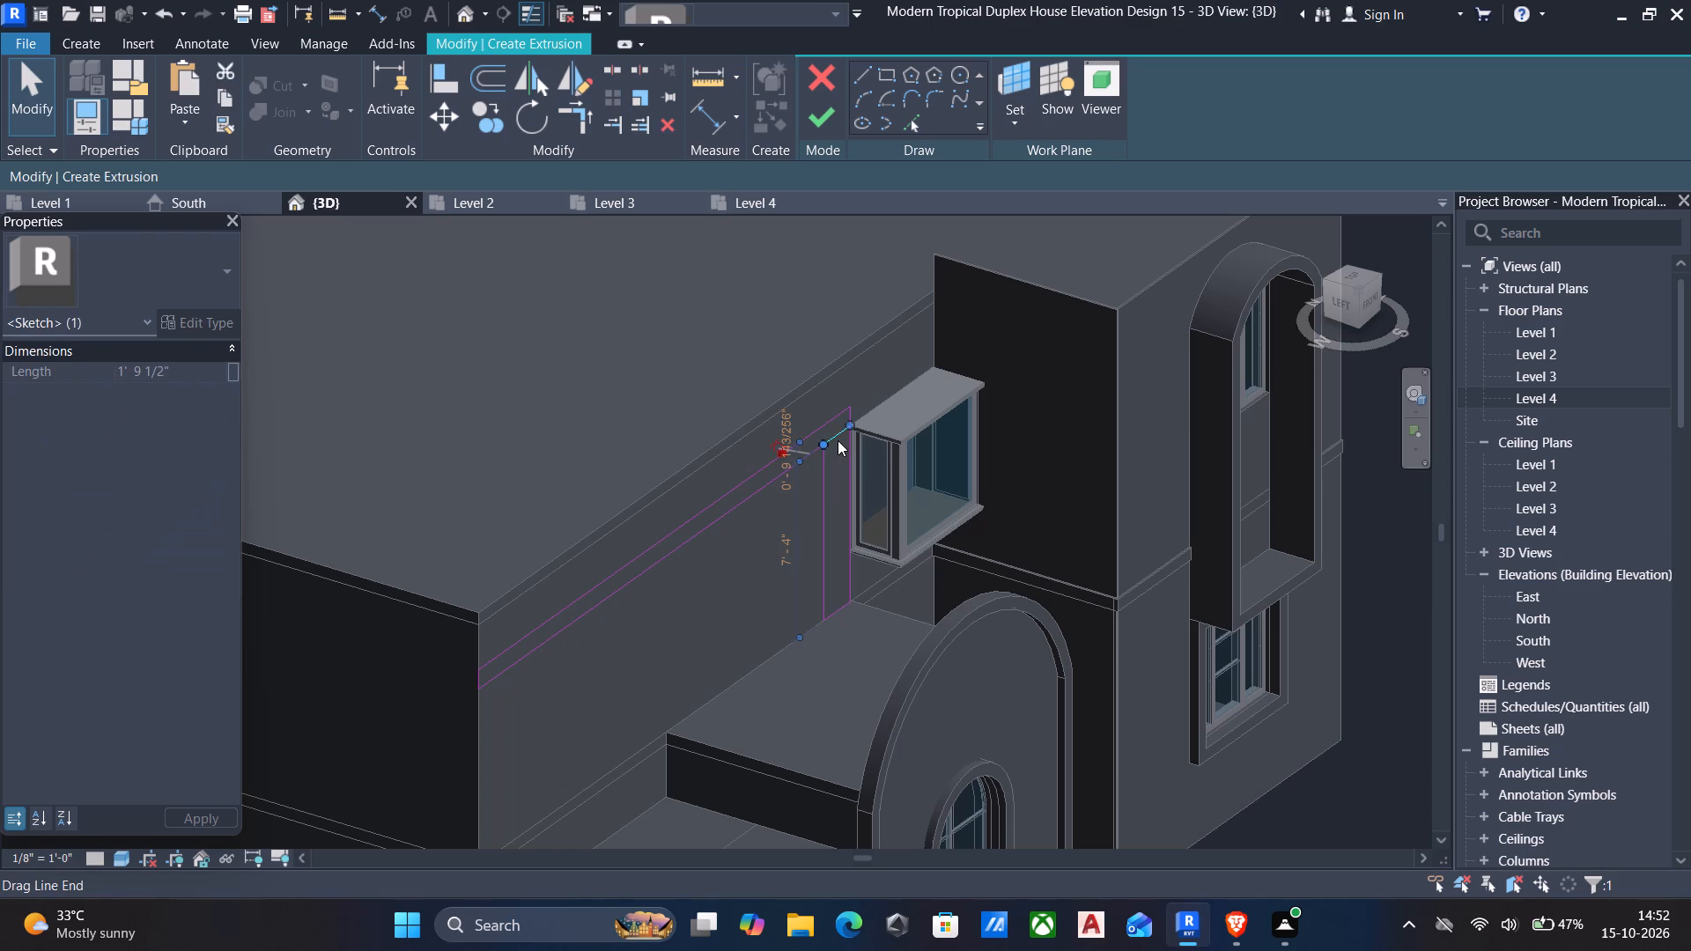
{"action": "key", "text": "Delete"}
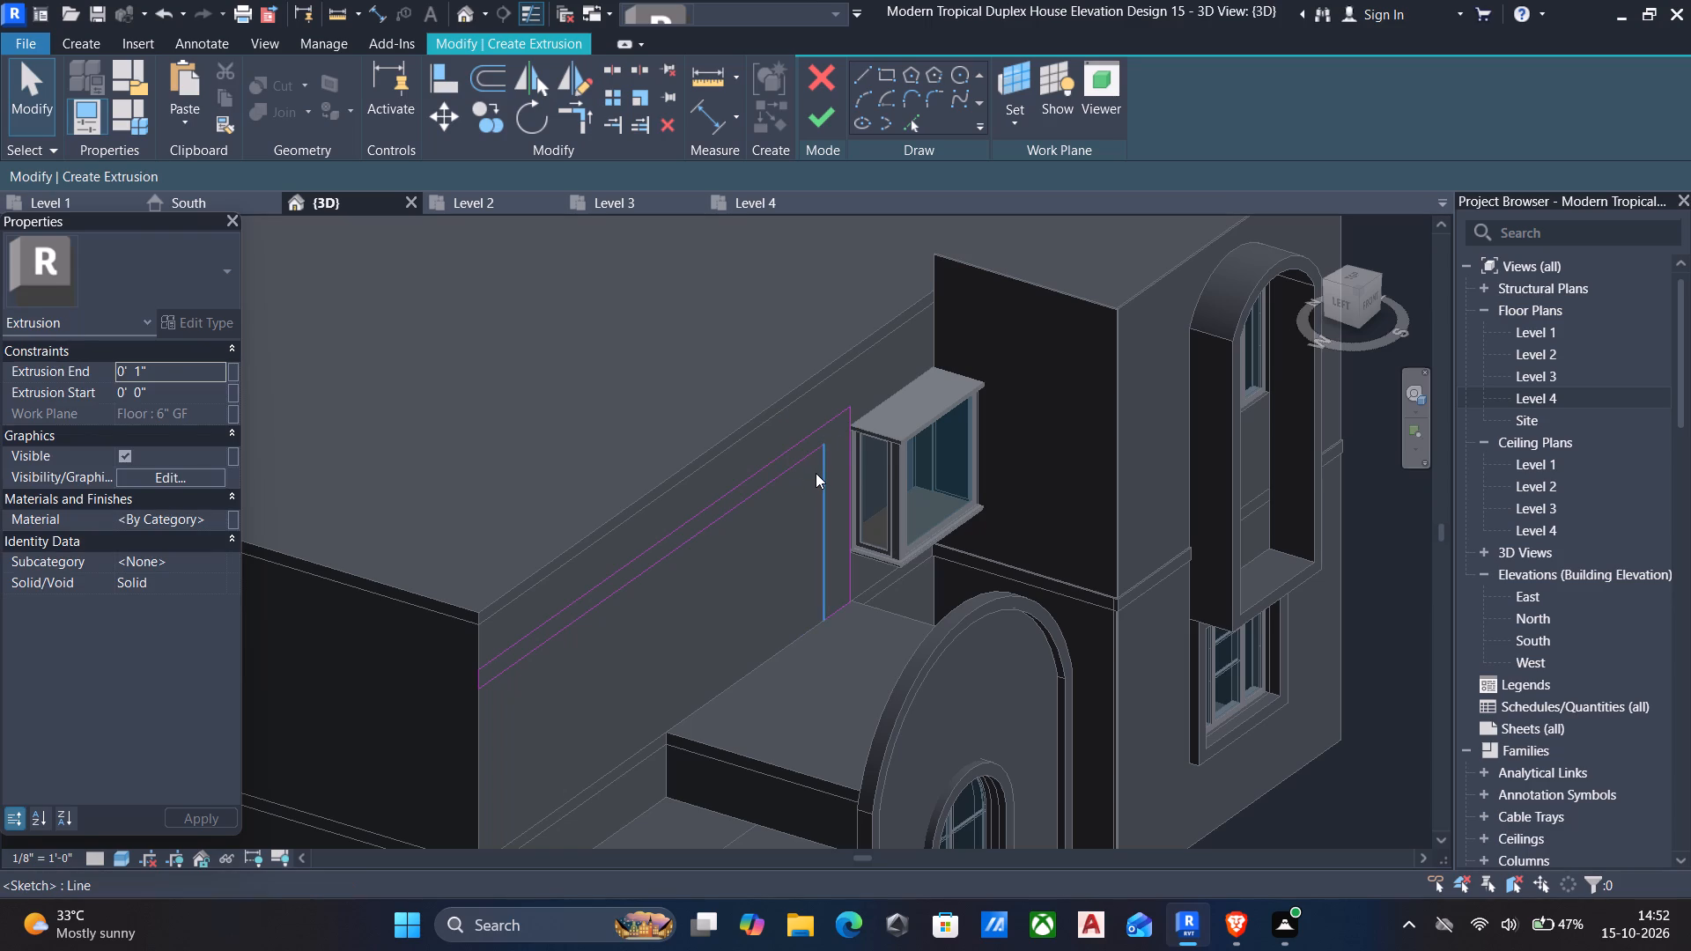
Set the width of the profile's vertical leg beside the box window to 6".
{"action": "left_click", "coordinate": [816, 477]}
{"action": "left_click", "coordinate": [840, 637]}
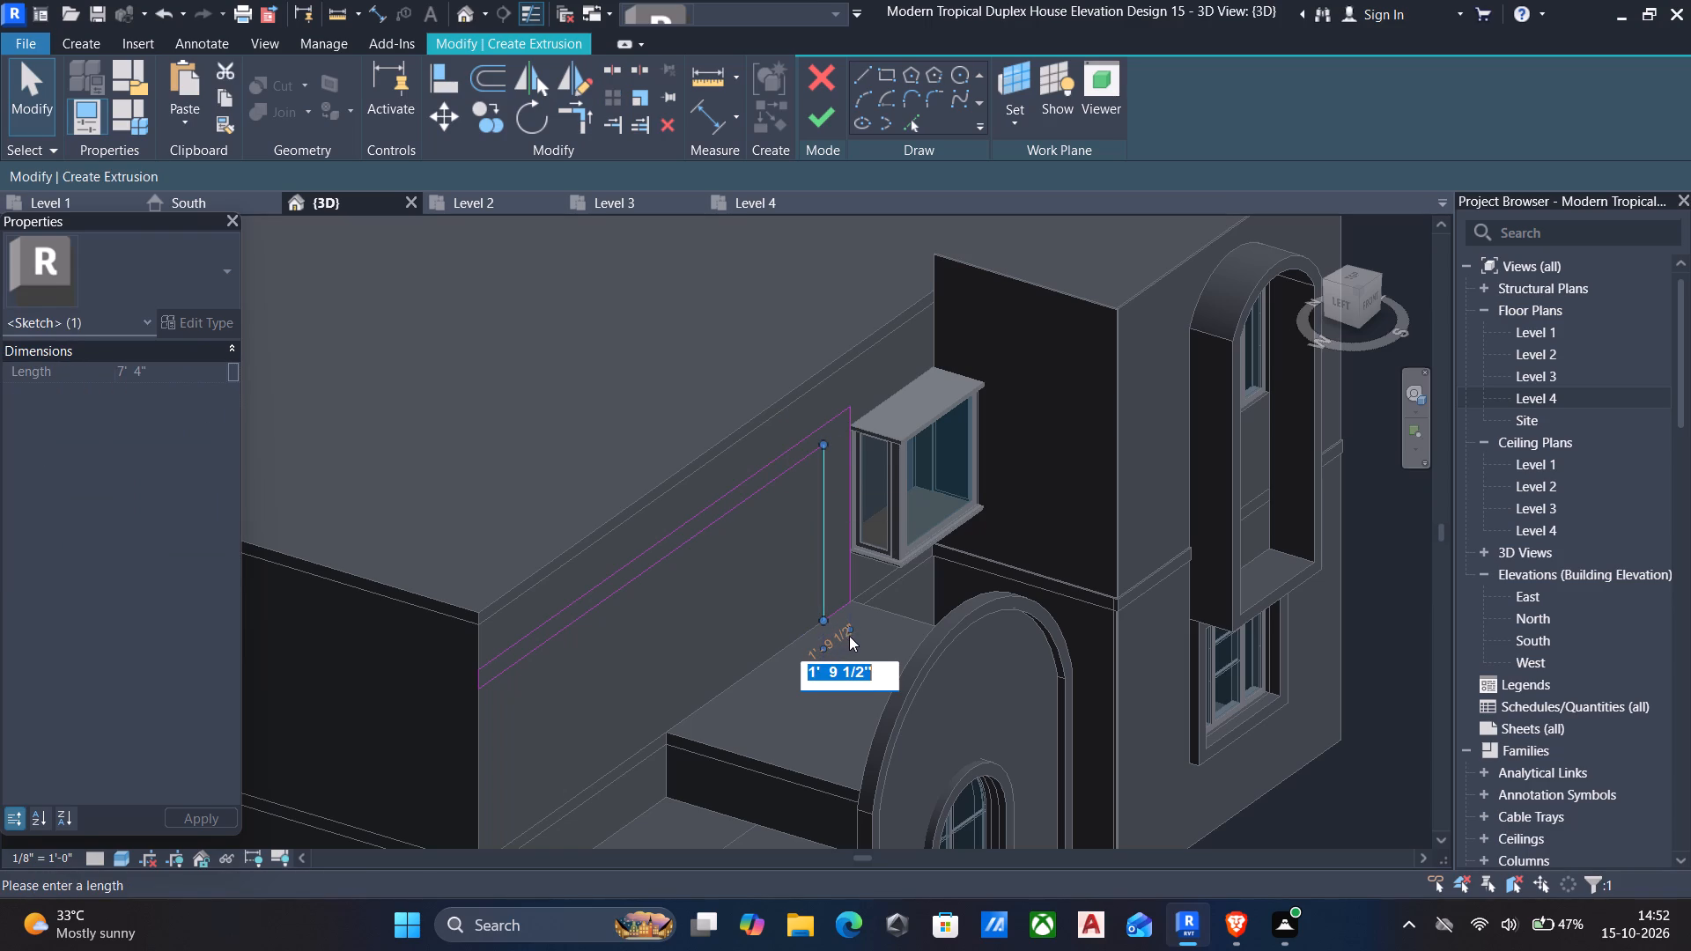
{"action": "type", "text": "6\""}
{"action": "key", "text": "Return"}
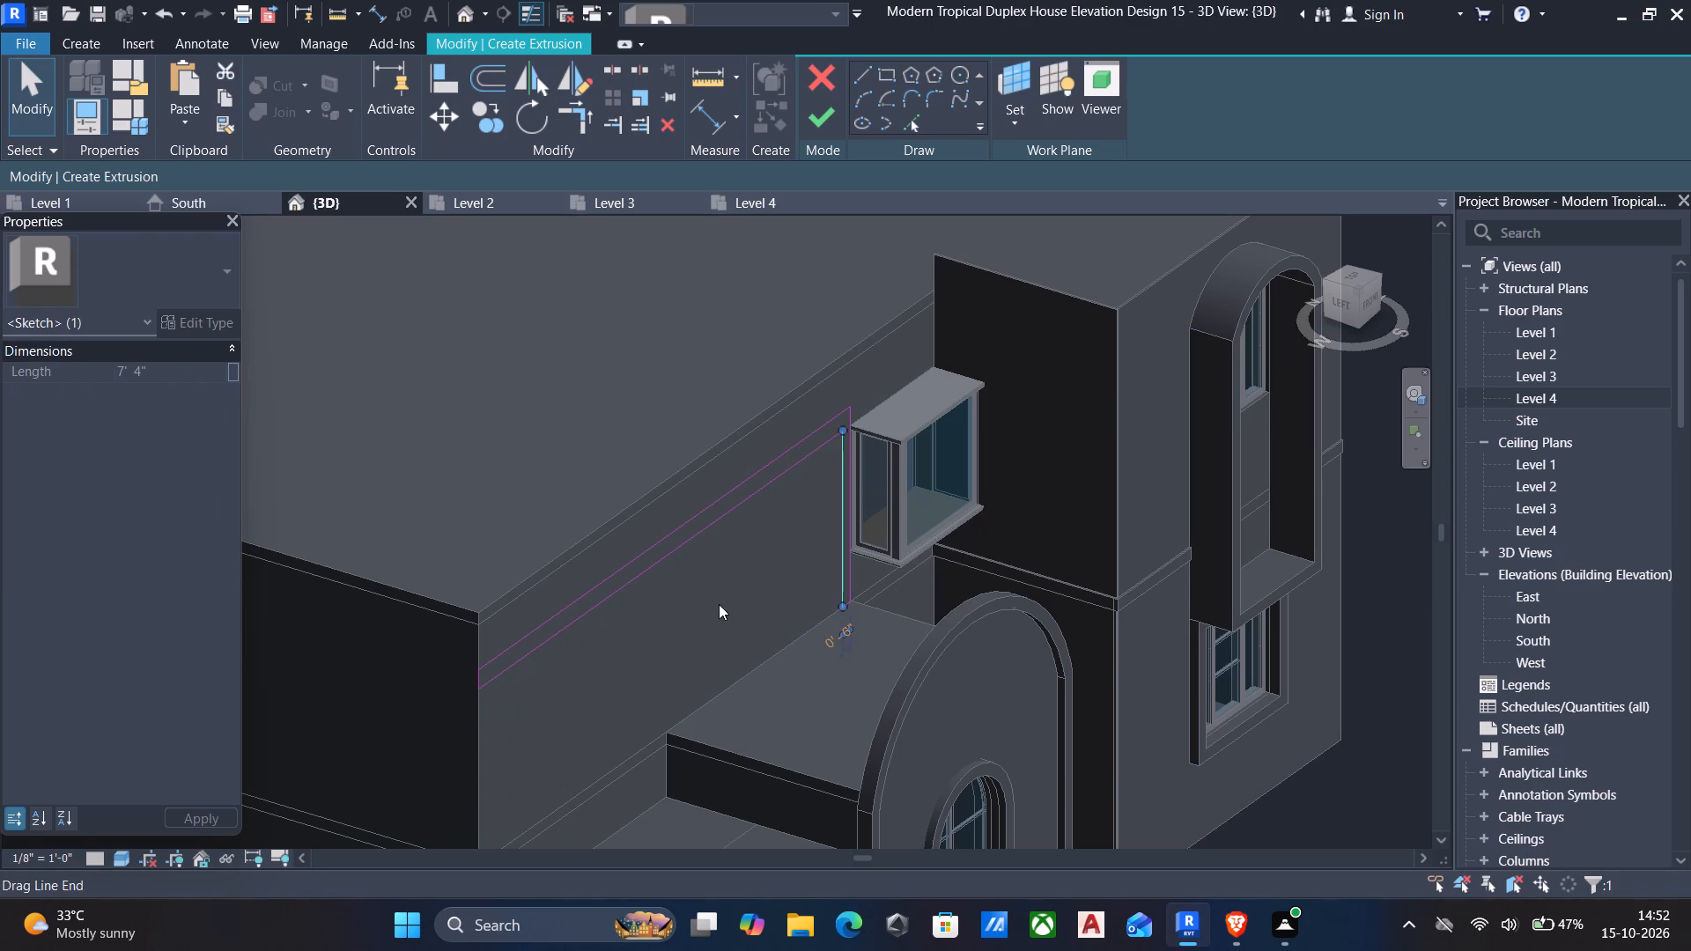
Set the height of the profile's long horizontal band to 6" and finish the extrusion sketch.
{"action": "left_click", "coordinate": [683, 544]}
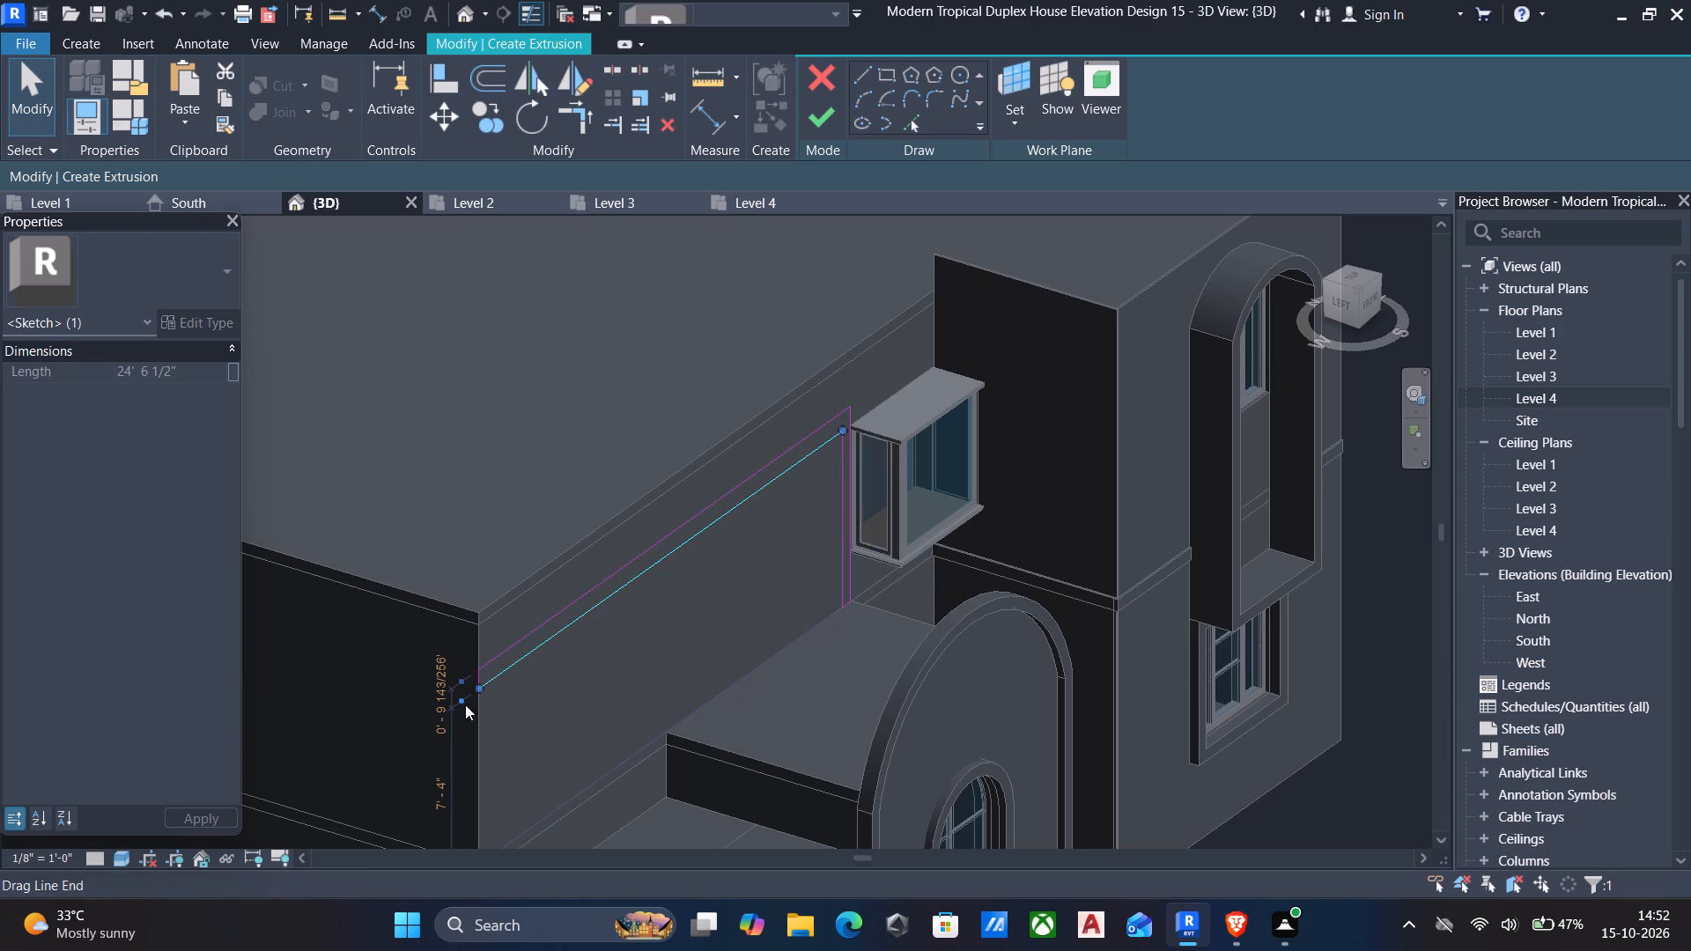
{"action": "scroll", "coordinate": [443, 705], "scroll_direction": "up", "scroll_amount": 9}
{"action": "left_click", "coordinate": [462, 690]}
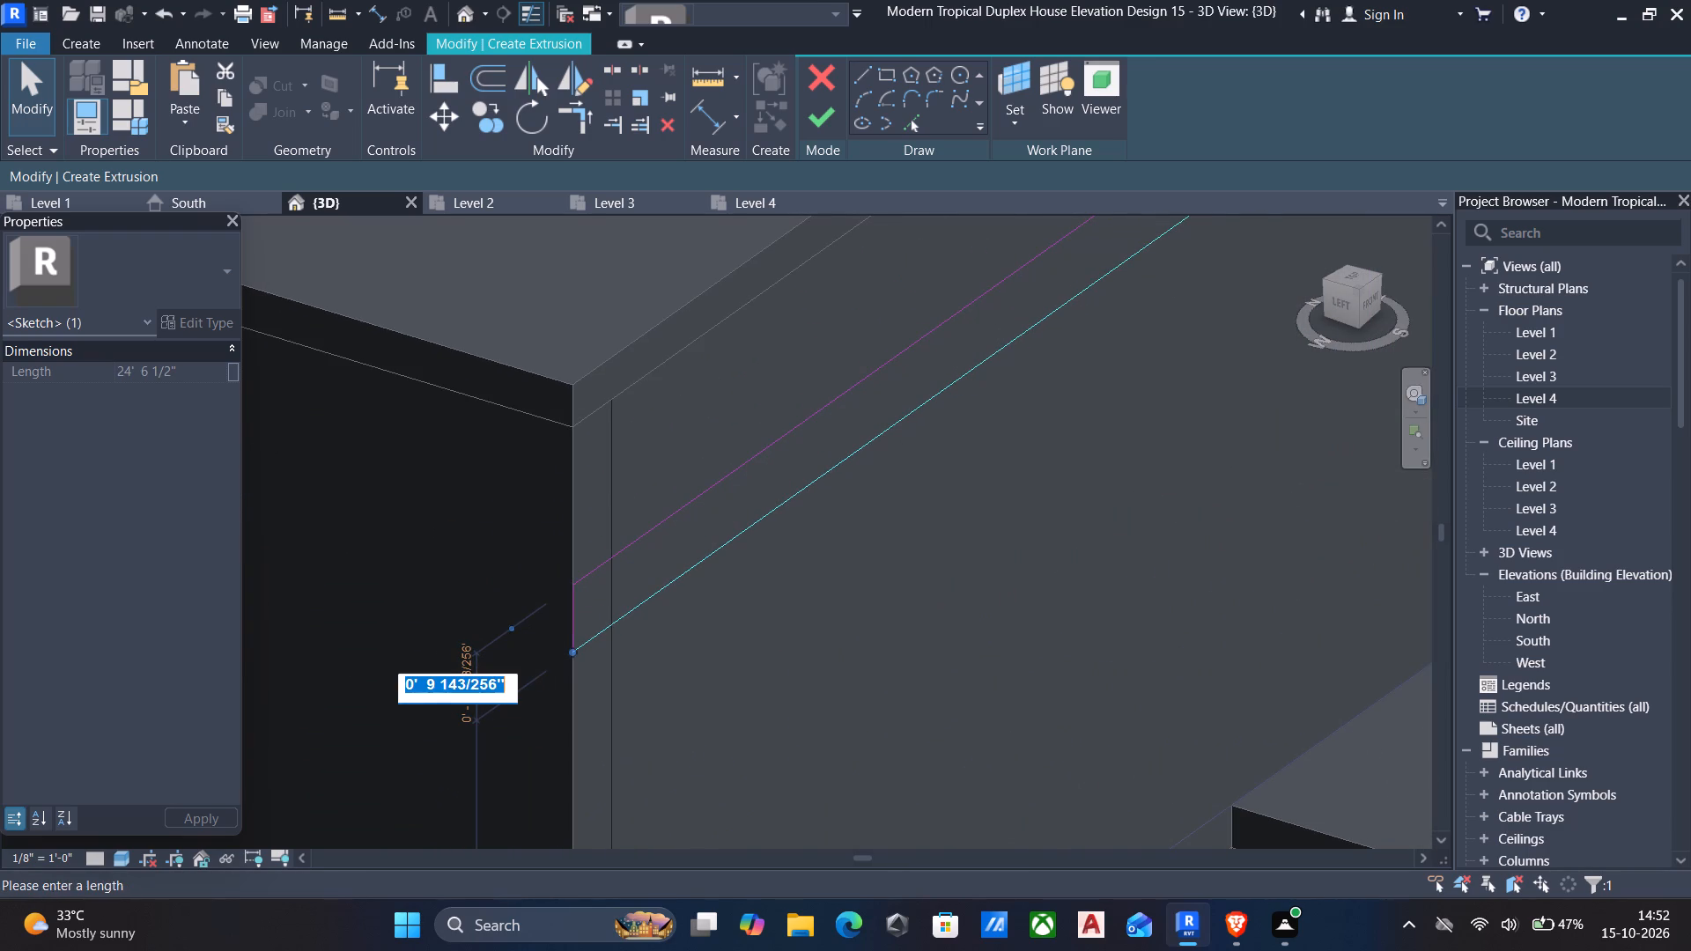
{"action": "key", "text": "6"}
{"action": "key", "text": "shift+quotedbl"}
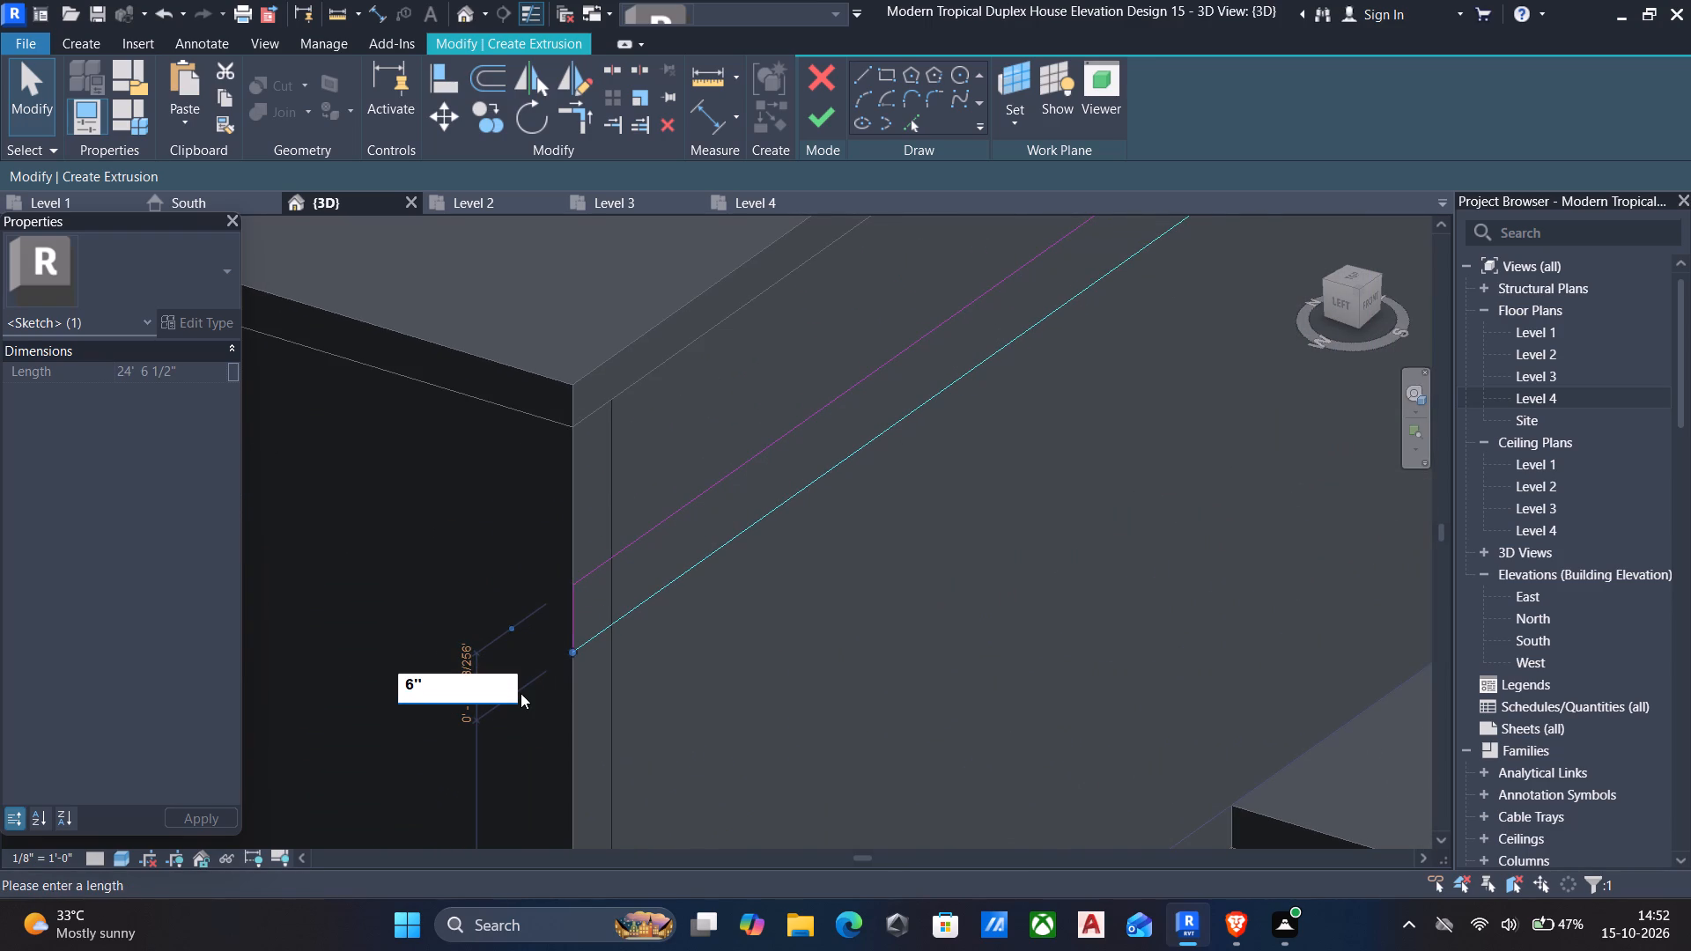
{"action": "key", "text": "Return"}
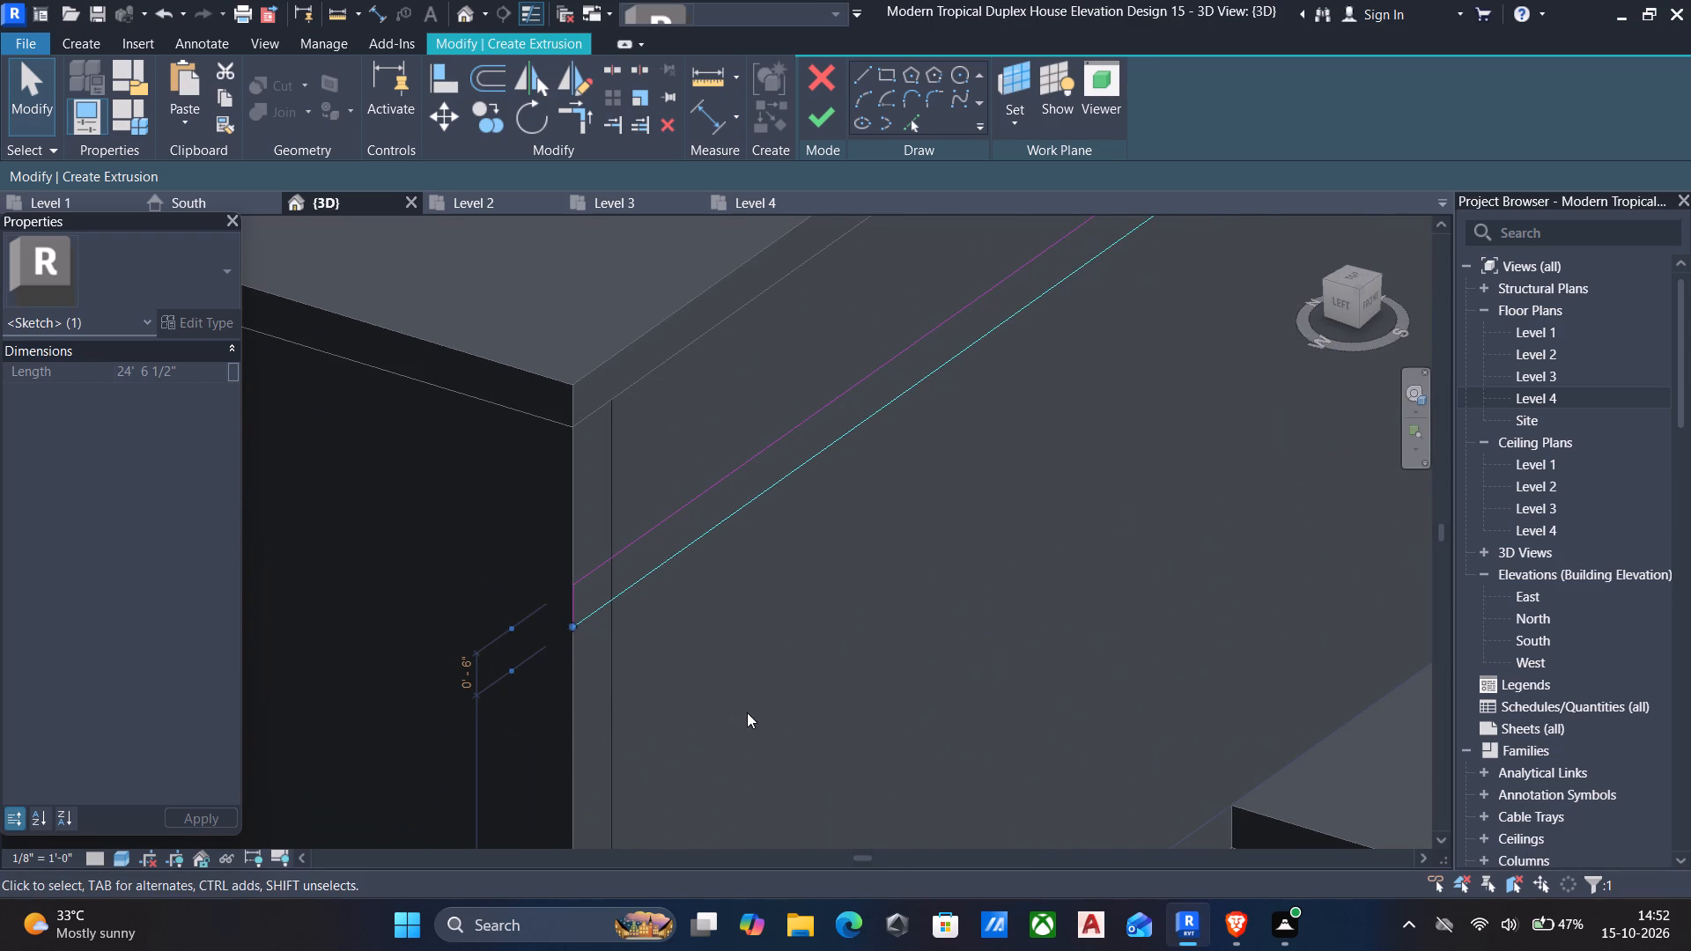
{"action": "key", "text": "Escape"}
{"action": "scroll", "coordinate": [747, 712], "scroll_direction": "down", "scroll_amount": 4}
{"action": "middle_click_drag", "start_coordinate": [808, 656], "coordinate": [735, 608]}
{"action": "middle_click_drag", "start_coordinate": [1026, 500], "coordinate": [823, 789]}
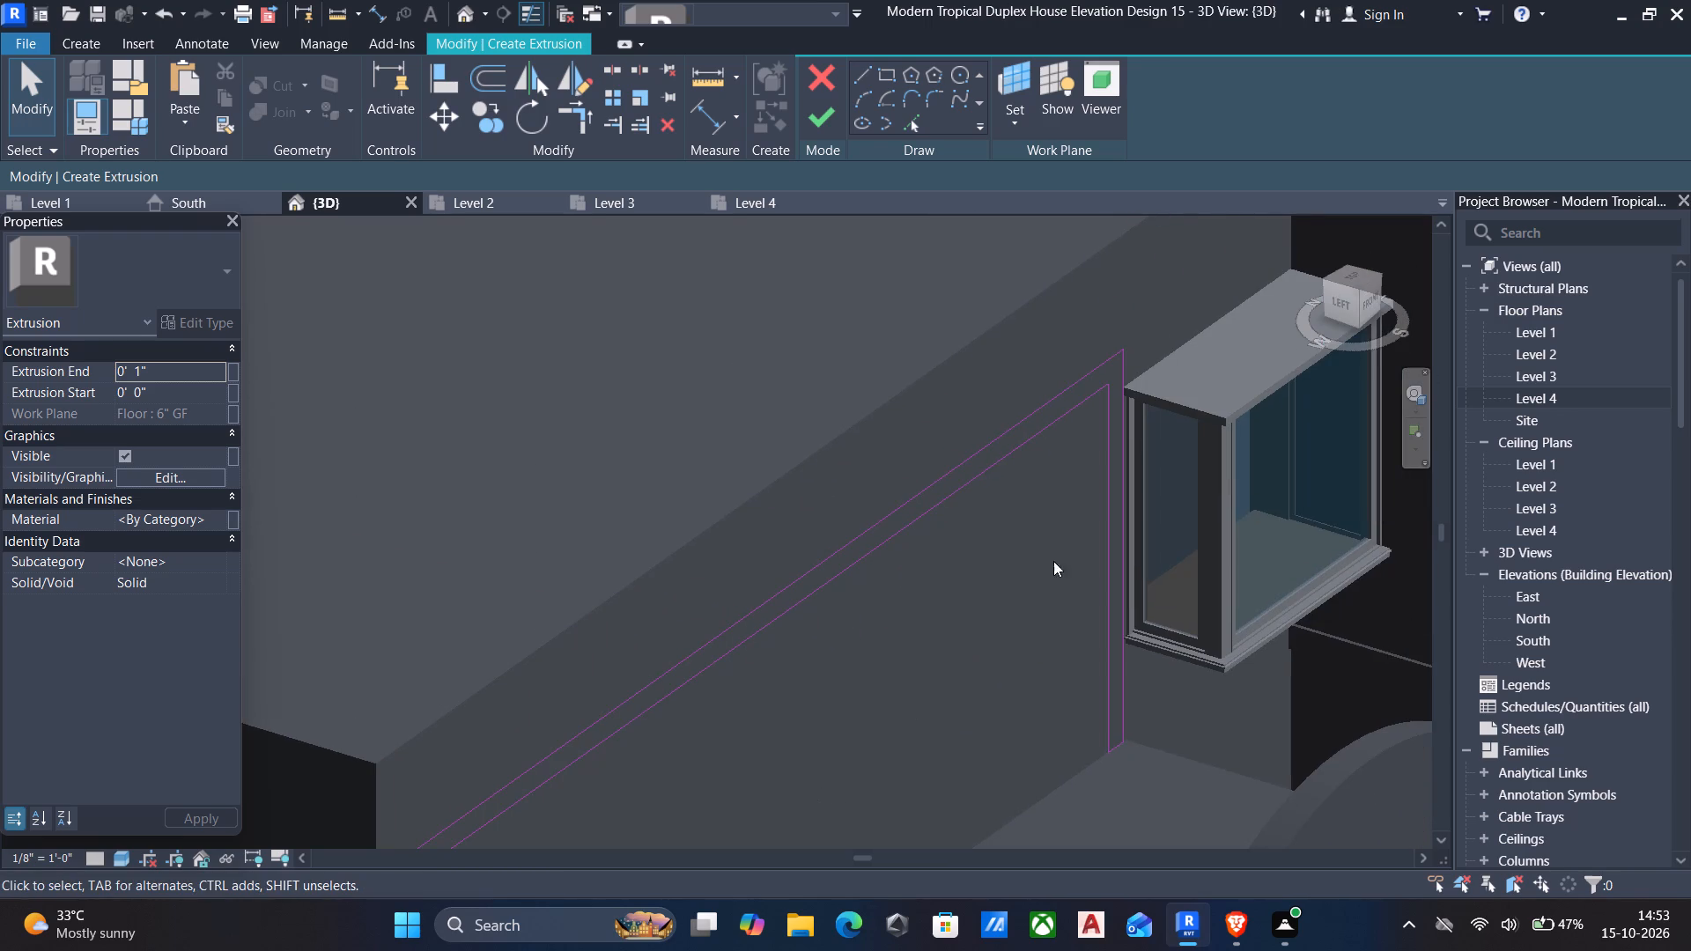
{"action": "scroll", "coordinate": [1038, 545], "scroll_direction": "down", "scroll_amount": 3}
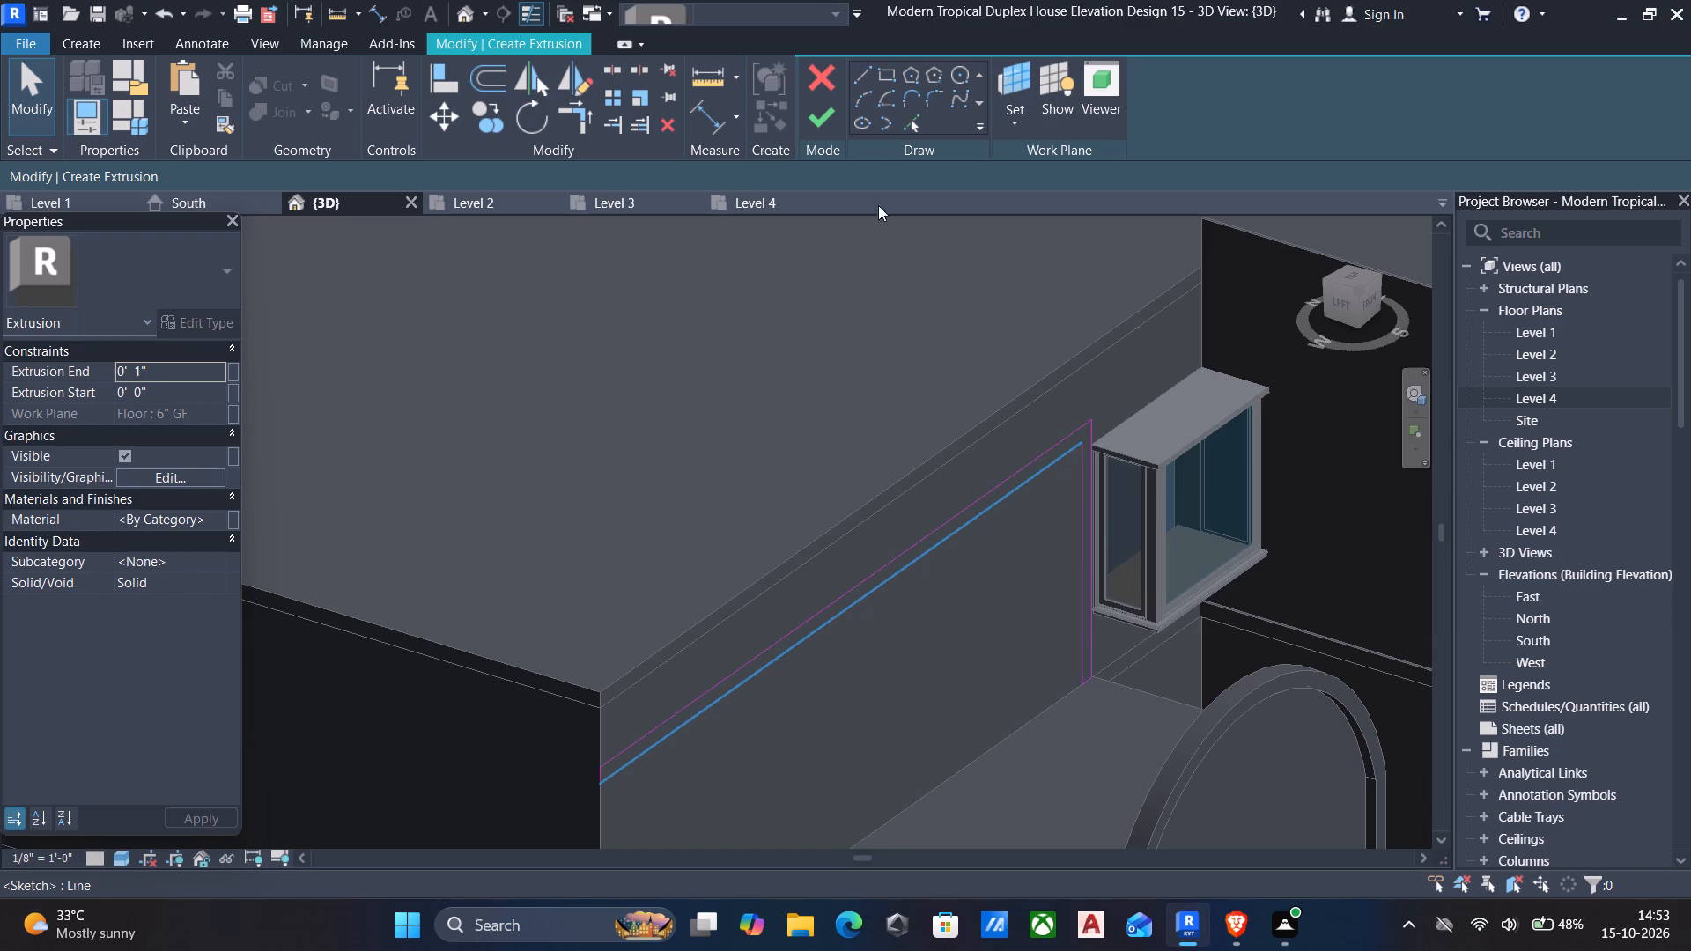
{"action": "left_click", "coordinate": [829, 129]}
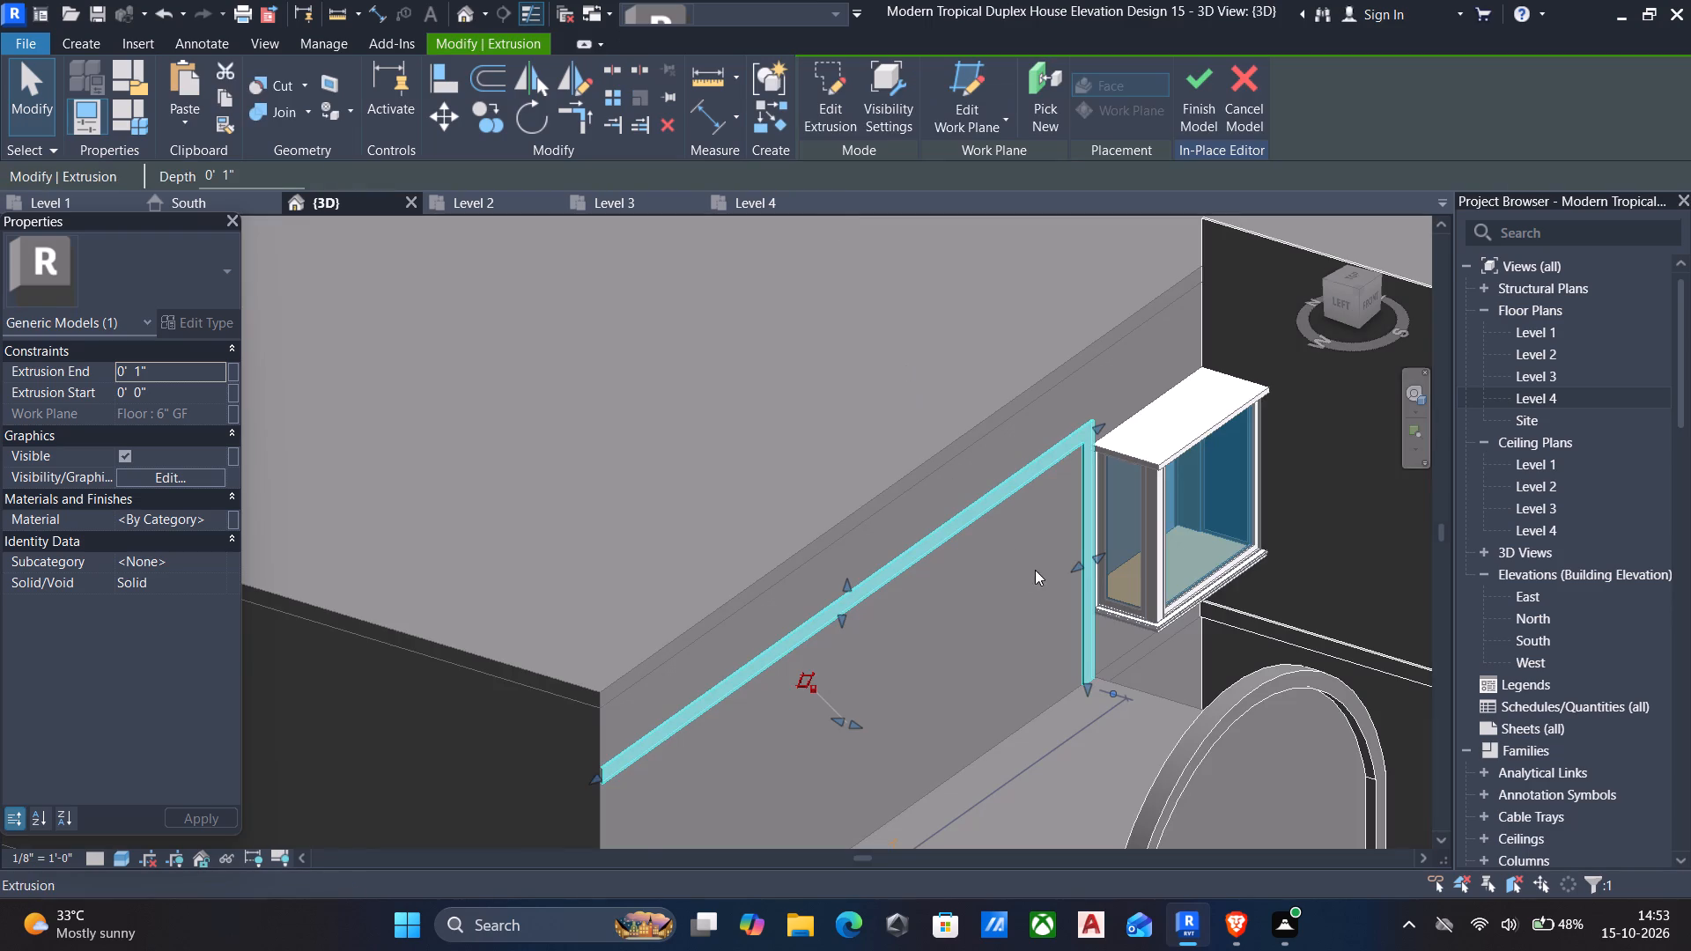
Pull the L-shaped extrusion's front face outward from the facade to a depth of about 7' 7 1/2".
{"action": "scroll", "coordinate": [992, 673], "scroll_direction": "down", "scroll_amount": 1}
{"action": "left_click_drag", "start_coordinate": [868, 717], "coordinate": [1006, 770]}
{"action": "scroll", "coordinate": [946, 738], "scroll_direction": "down", "scroll_amount": 3}
{"action": "middle_click_drag", "start_coordinate": [978, 707], "coordinate": [1050, 641], "text": "shift"}
{"action": "scroll", "coordinate": [1069, 711], "scroll_direction": "down", "scroll_amount": 3}
{"action": "middle_click_drag", "start_coordinate": [1059, 740], "coordinate": [1045, 698]}
{"action": "middle_click_drag", "start_coordinate": [1179, 741], "coordinate": [1193, 709]}
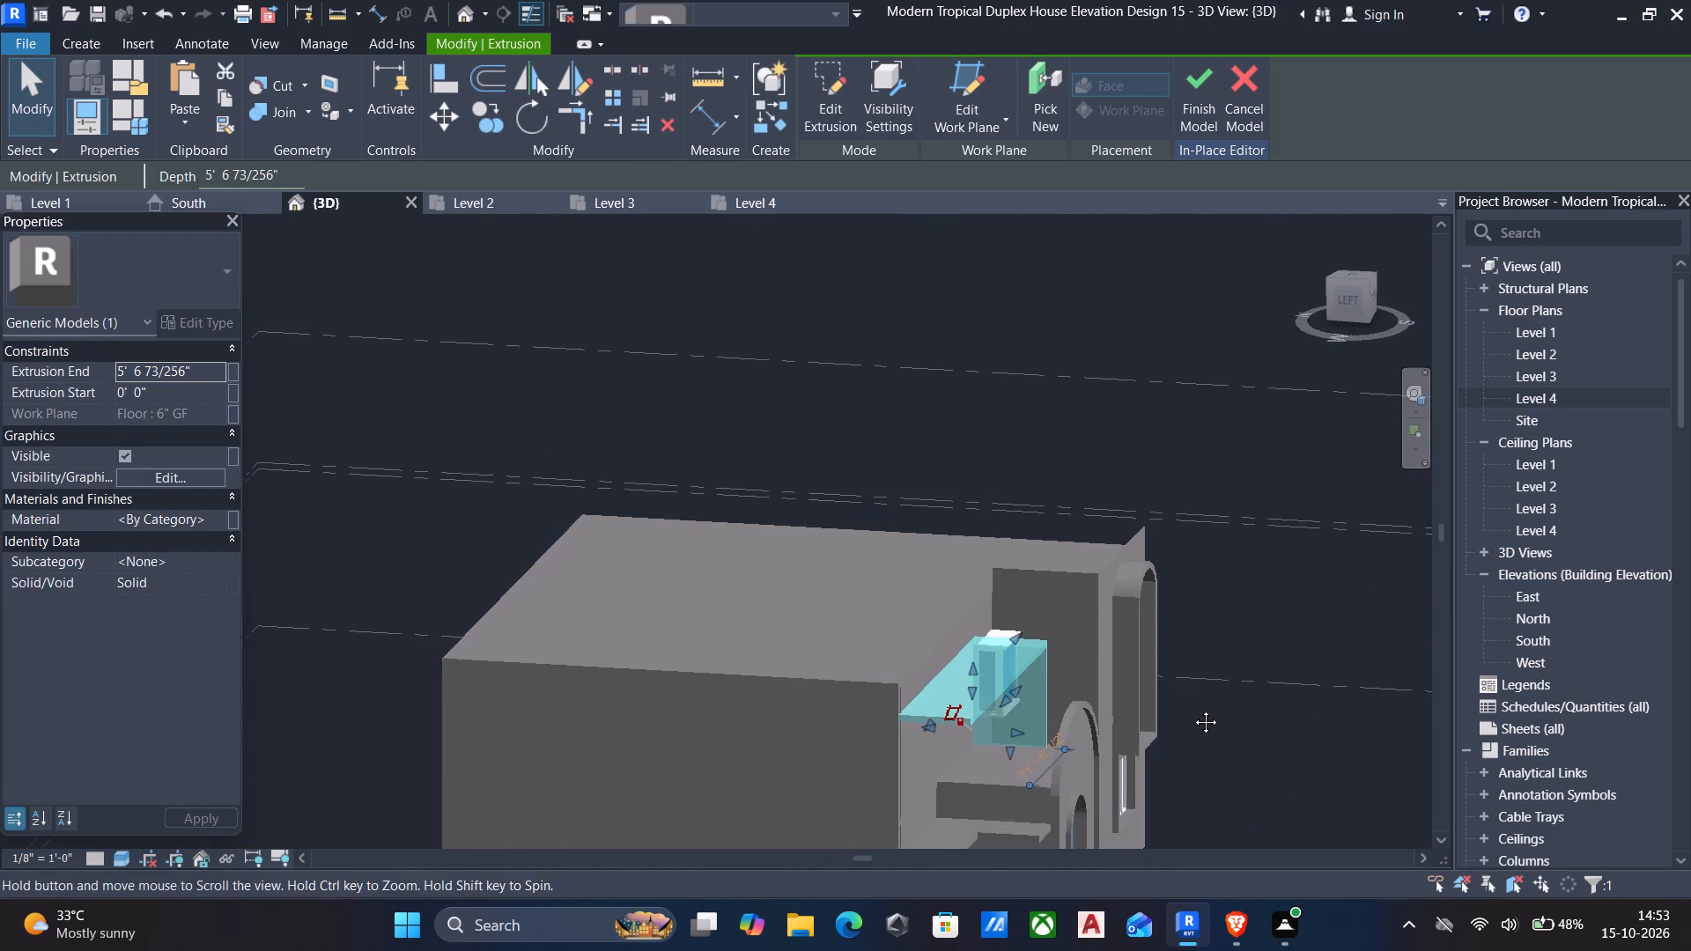
{"action": "middle_click_drag", "start_coordinate": [1193, 709], "coordinate": [1218, 601]}
{"action": "key", "text": "Escape"}
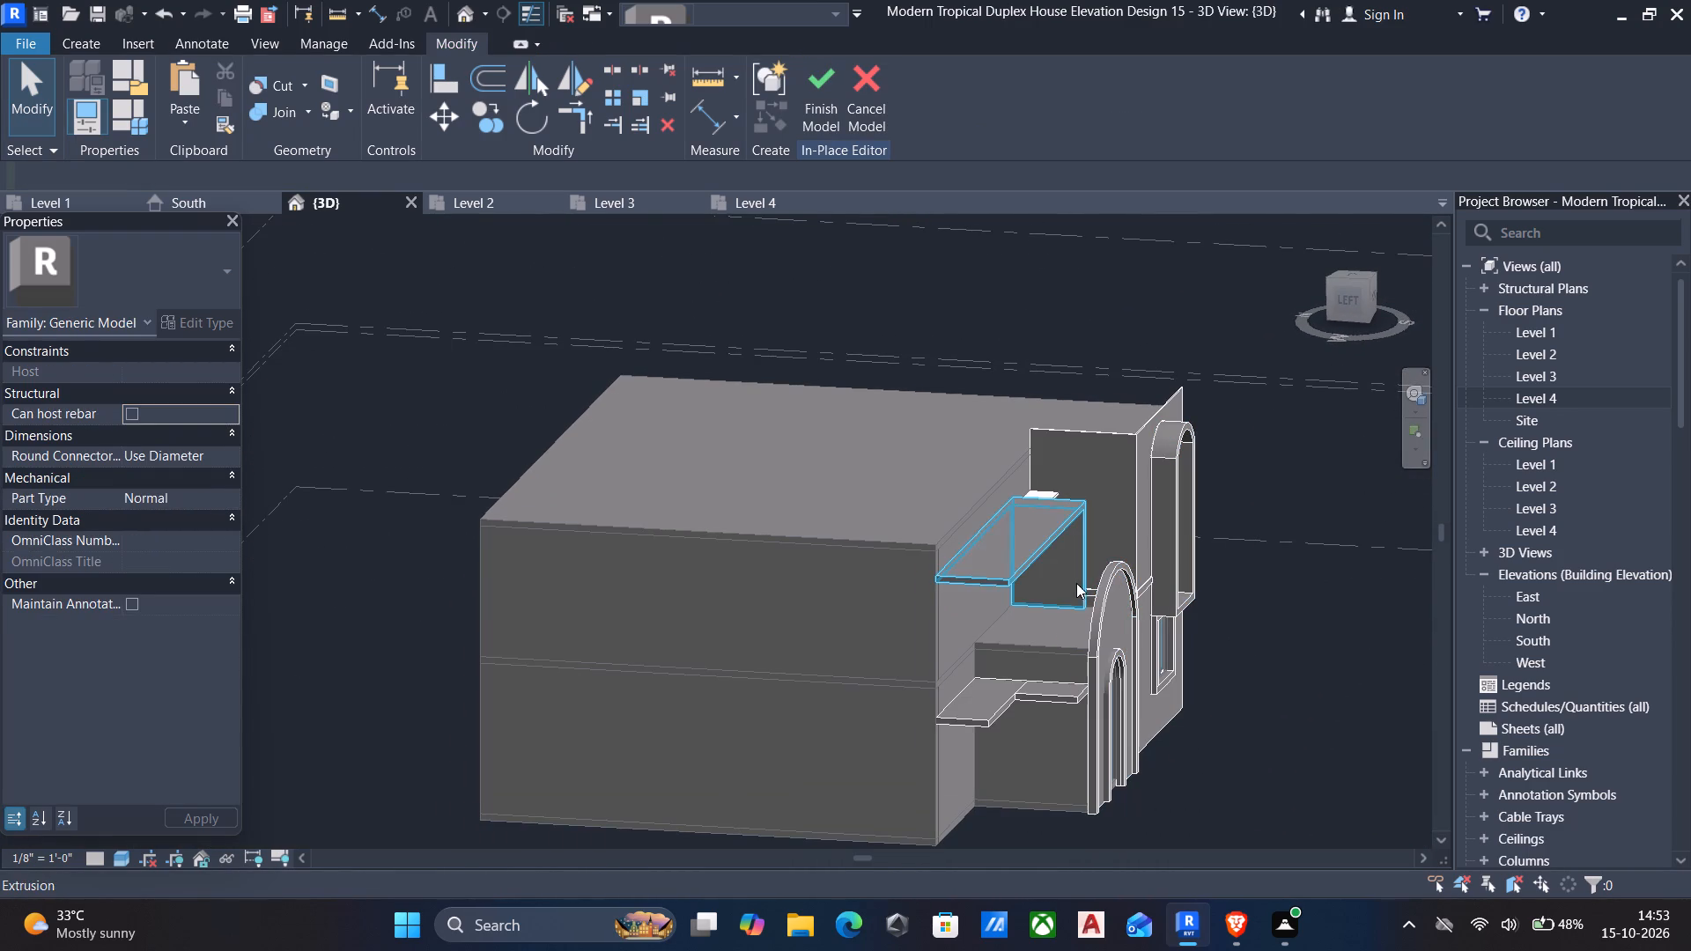
{"action": "left_click", "coordinate": [1072, 579]}
{"action": "left_click", "coordinate": [1076, 569]}
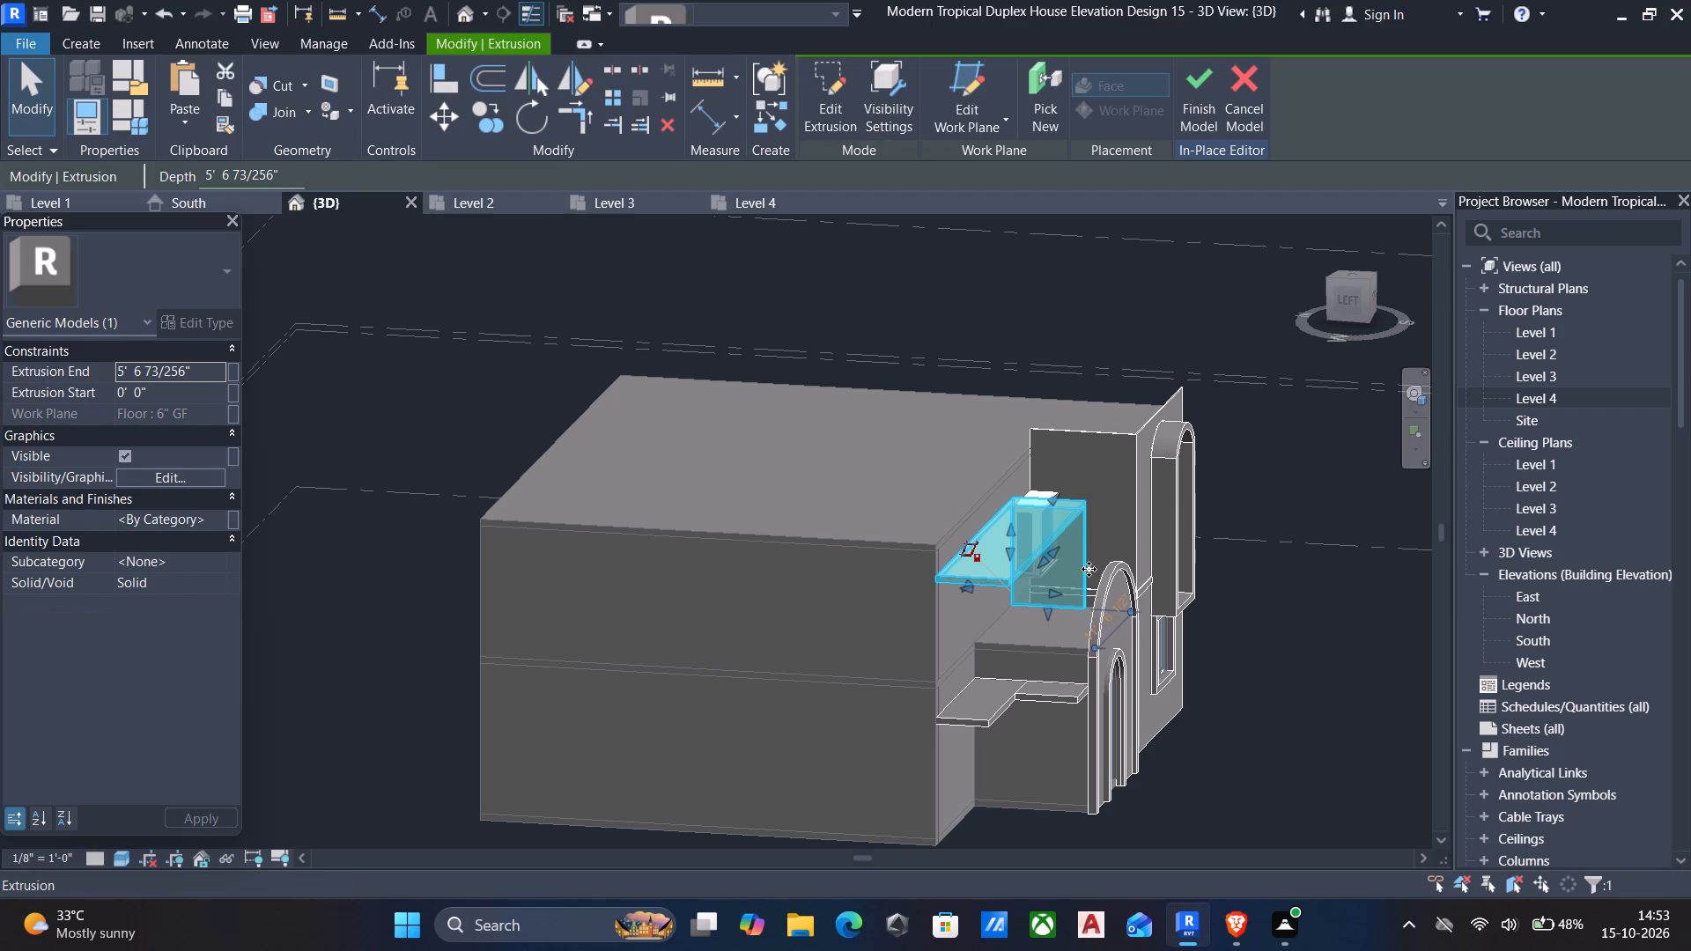
{"action": "middle_click_drag", "start_coordinate": [1052, 607], "coordinate": [1068, 607], "text": "shift"}
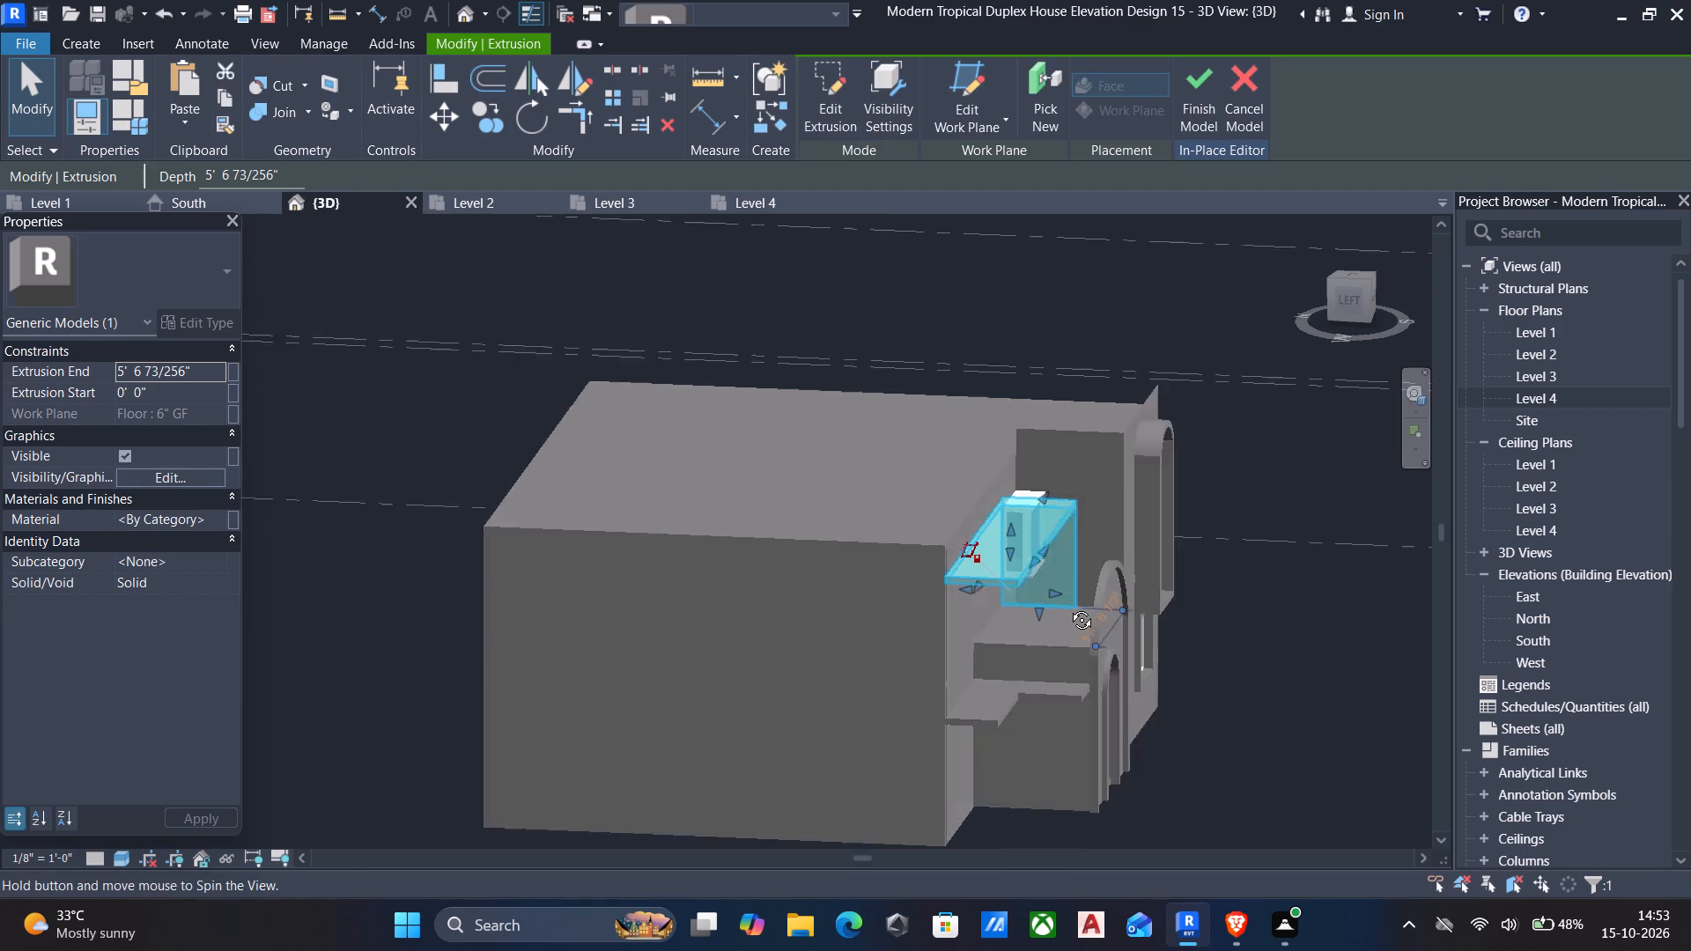
{"action": "middle_click_drag", "start_coordinate": [1068, 607], "coordinate": [1080, 605], "text": "shift"}
{"action": "left_click_drag", "start_coordinate": [1045, 598], "coordinate": [1067, 596]}
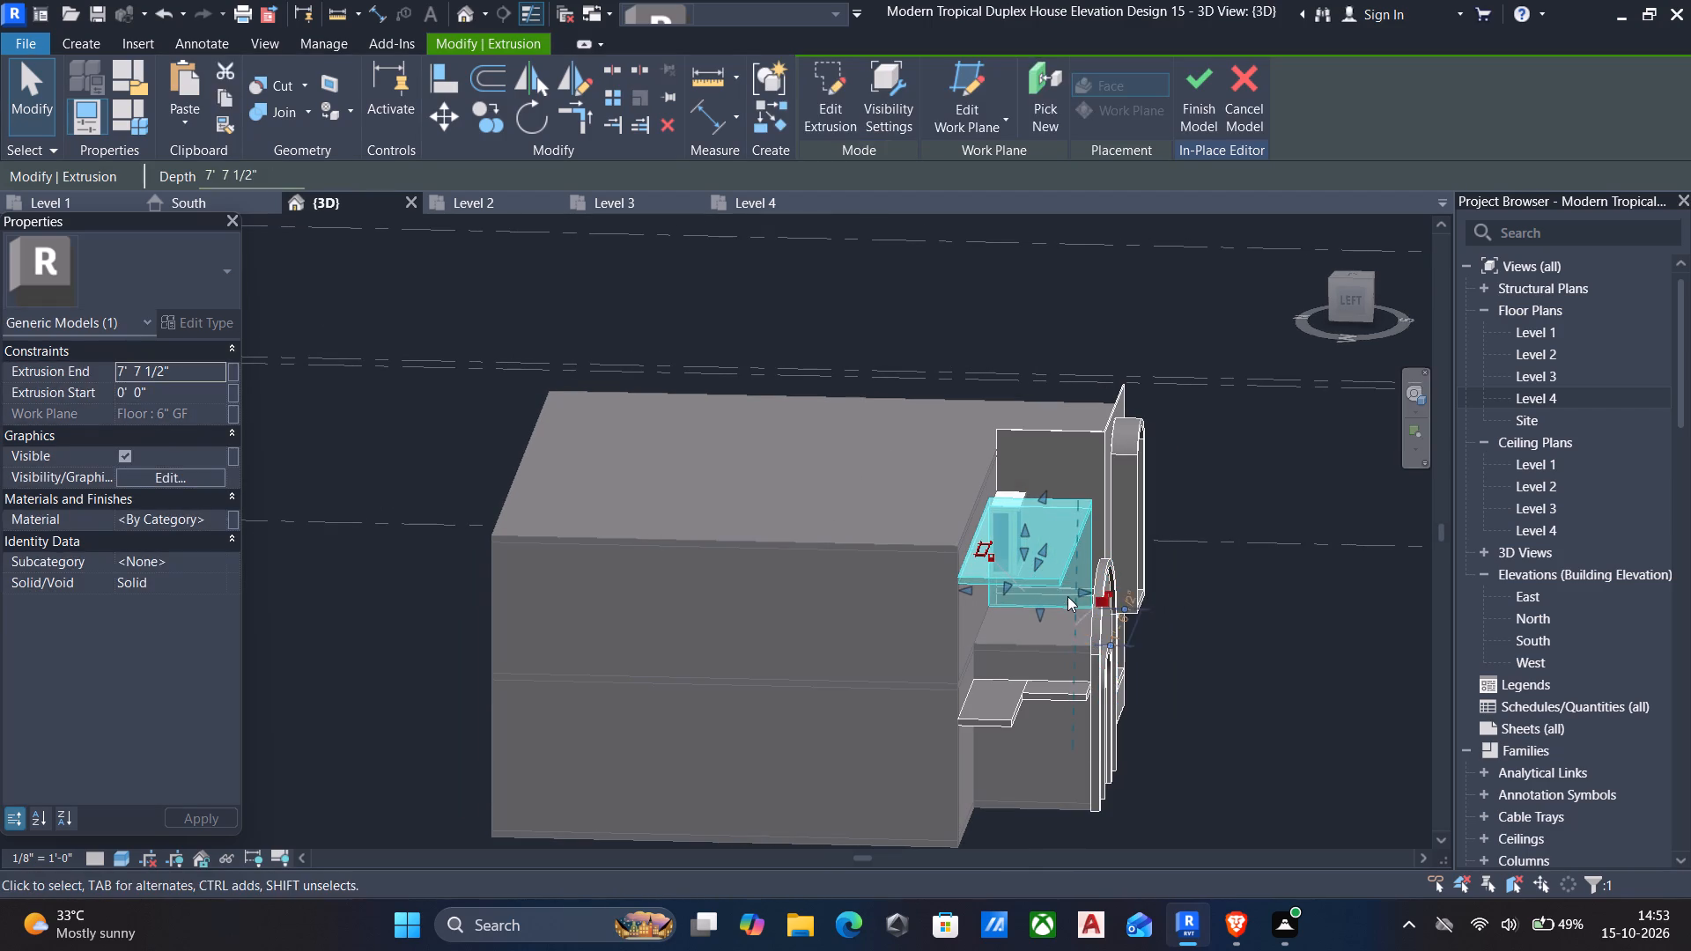
{"action": "key", "text": "Escape"}
Start a new extrusion with its work plane on the side face of the 6" GF floor edge next to the entrance arch.
{"action": "scroll", "coordinate": [1108, 630], "scroll_direction": "down", "scroll_amount": 2}
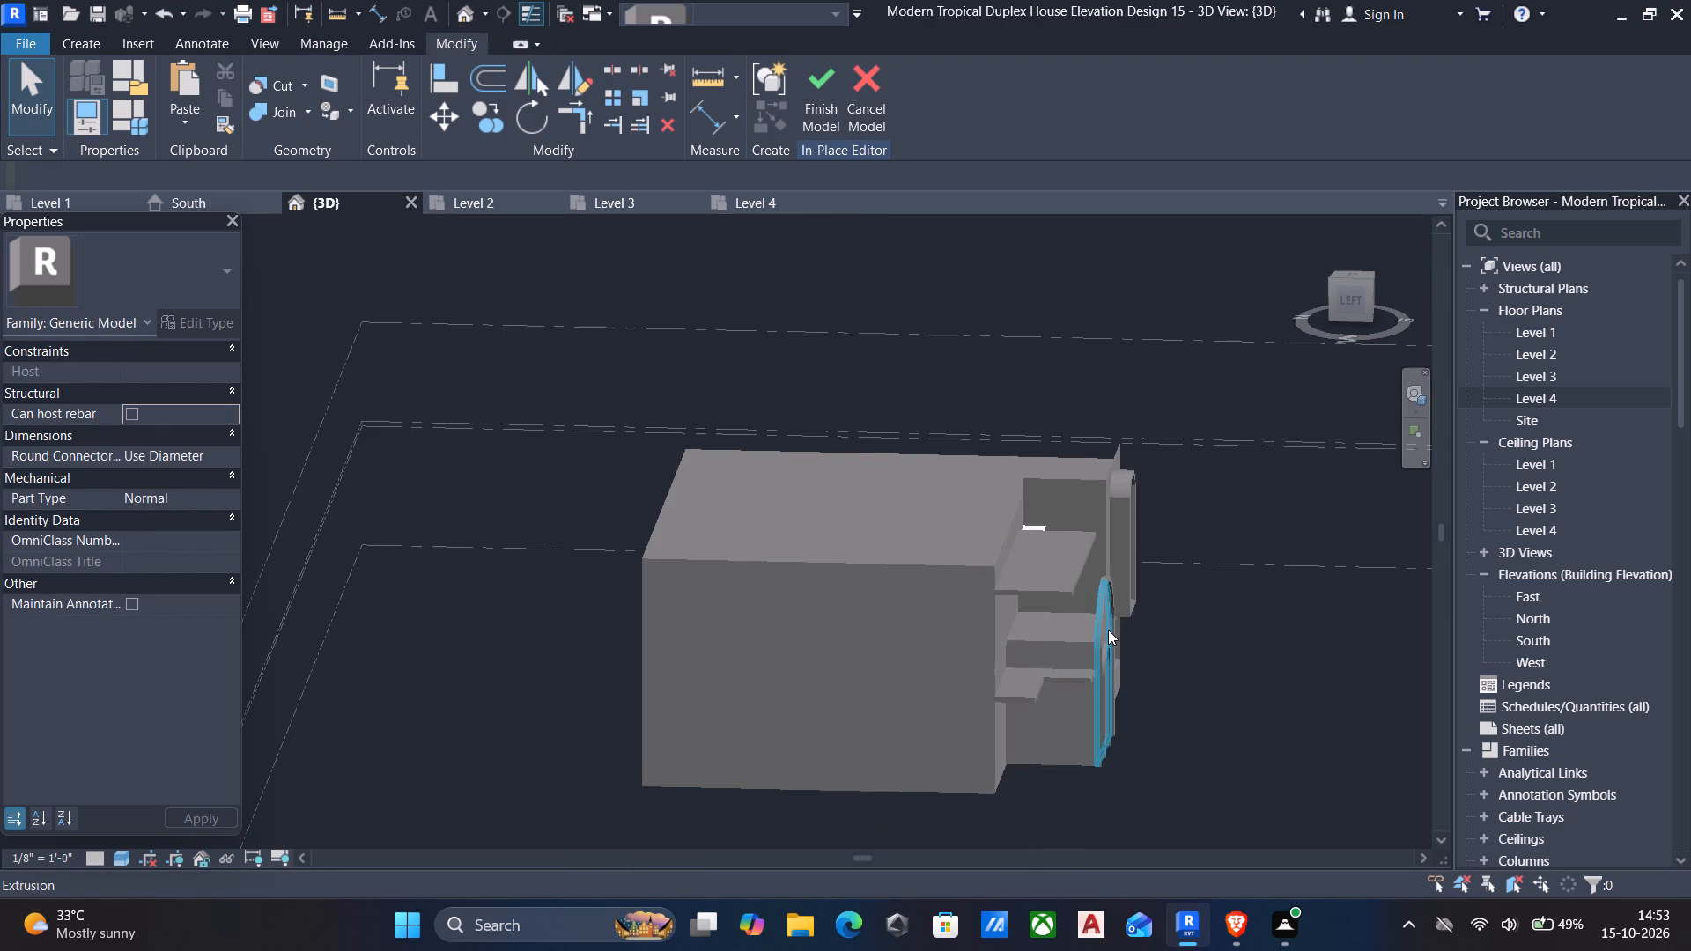
{"action": "middle_click_drag", "start_coordinate": [1148, 648], "coordinate": [910, 608], "text": "shift"}
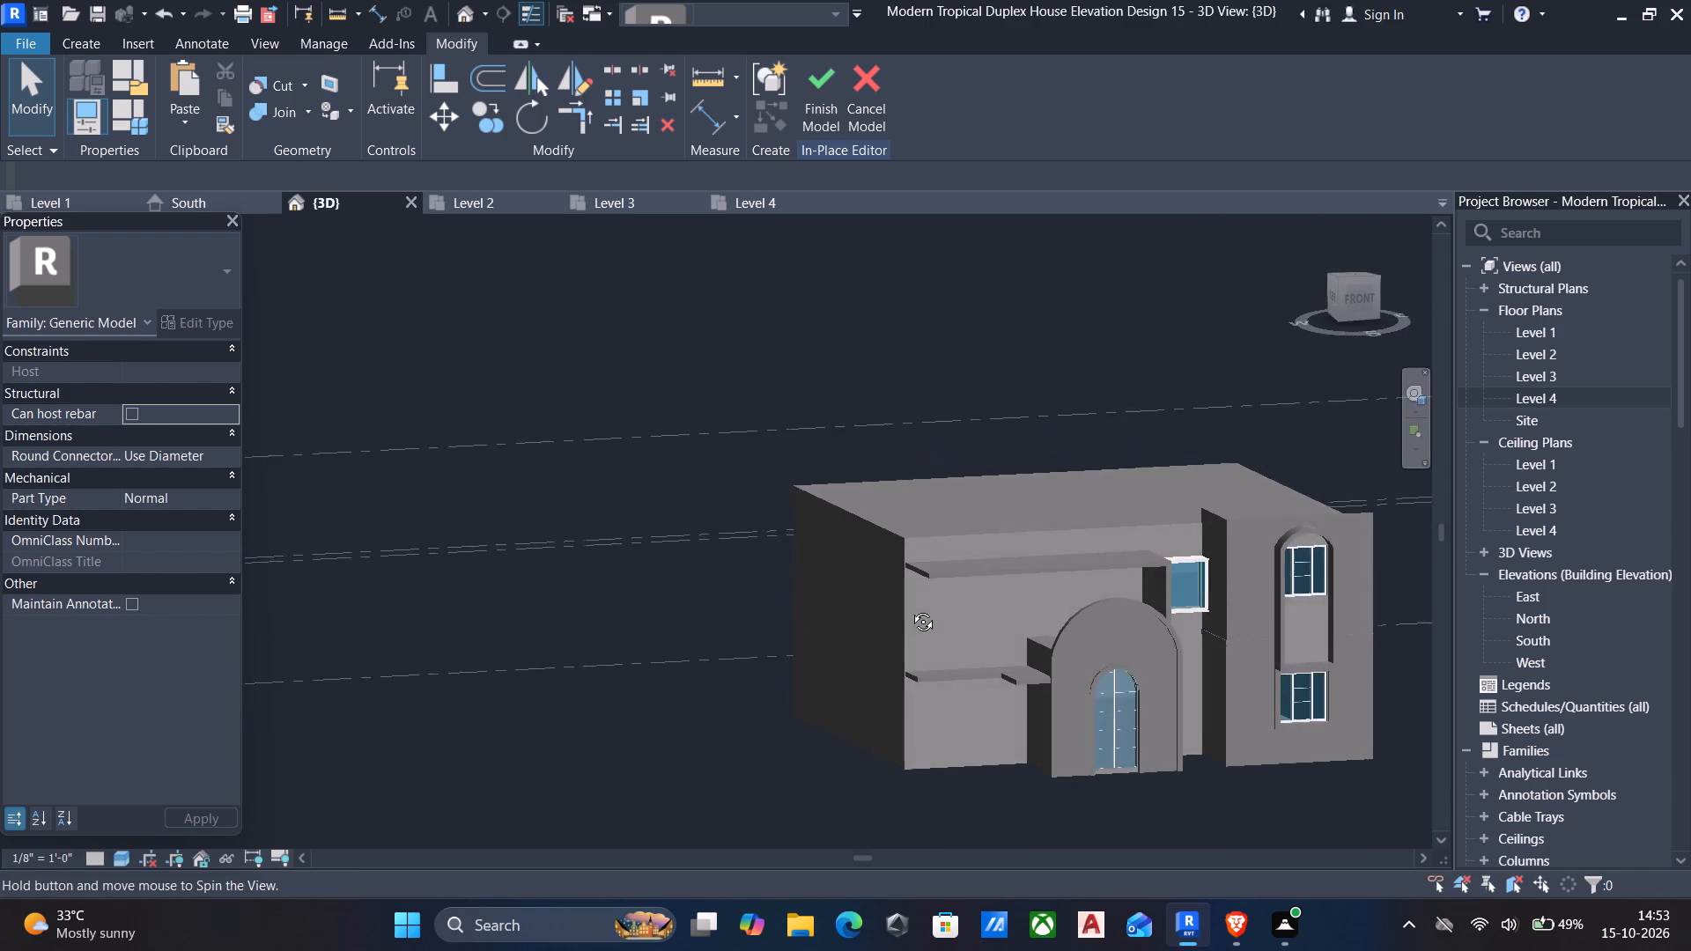
{"action": "middle_click_drag", "start_coordinate": [910, 608], "coordinate": [919, 608], "text": "shift"}
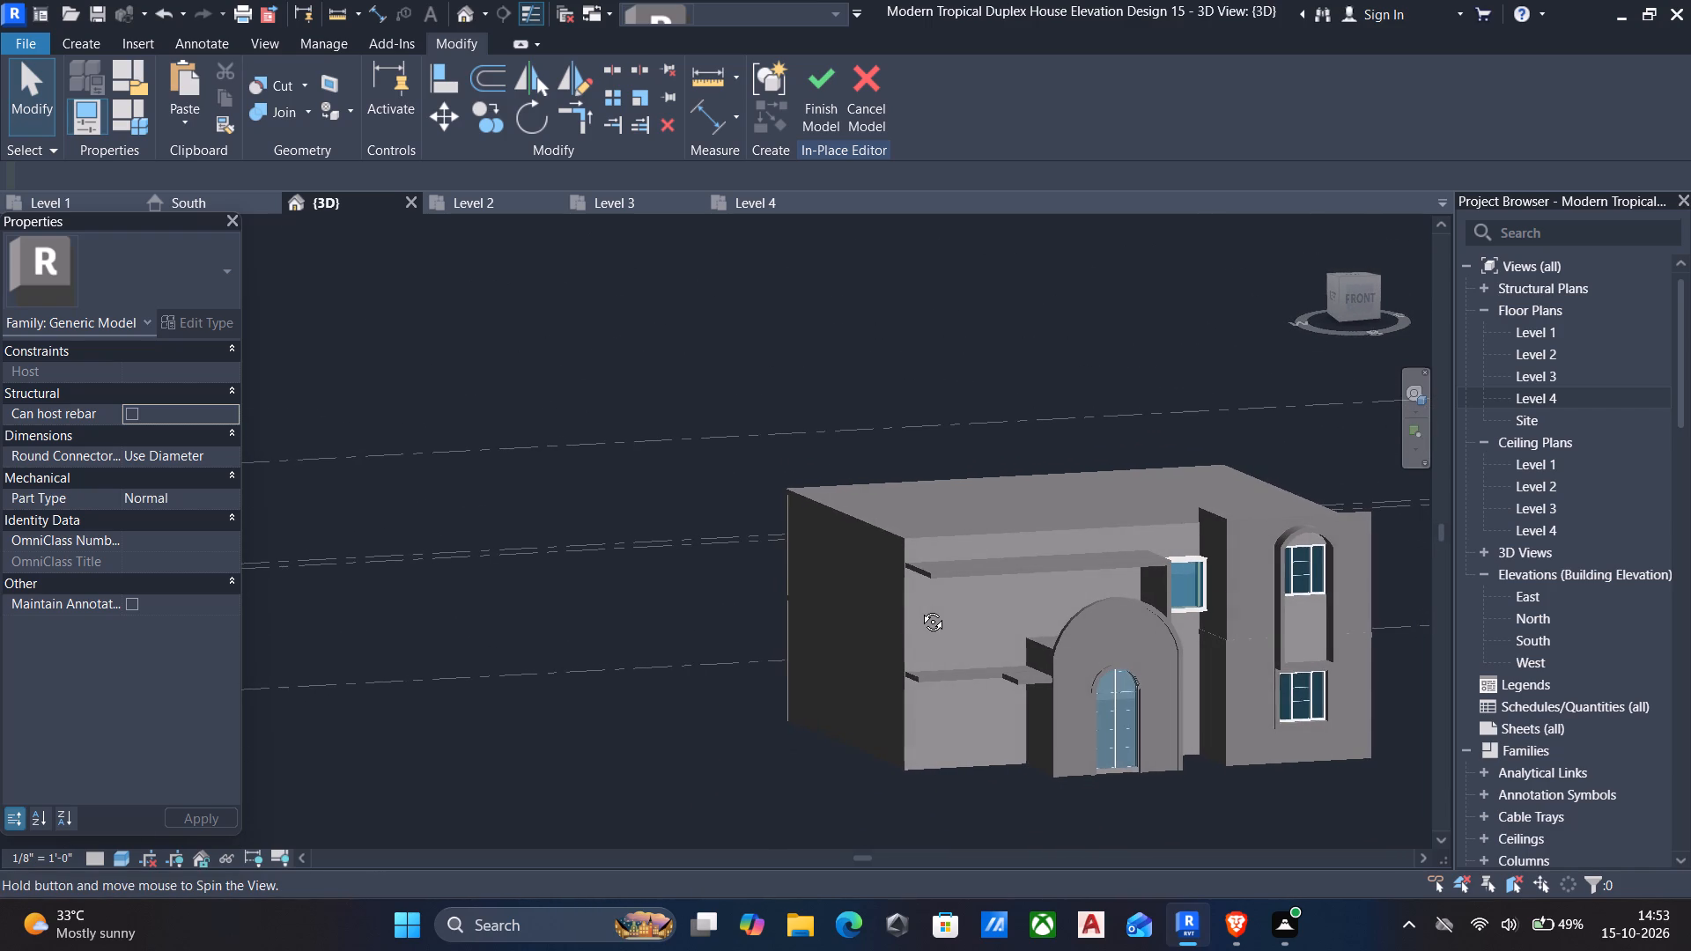
{"action": "middle_click_drag", "start_coordinate": [919, 608], "coordinate": [958, 638], "text": "shift"}
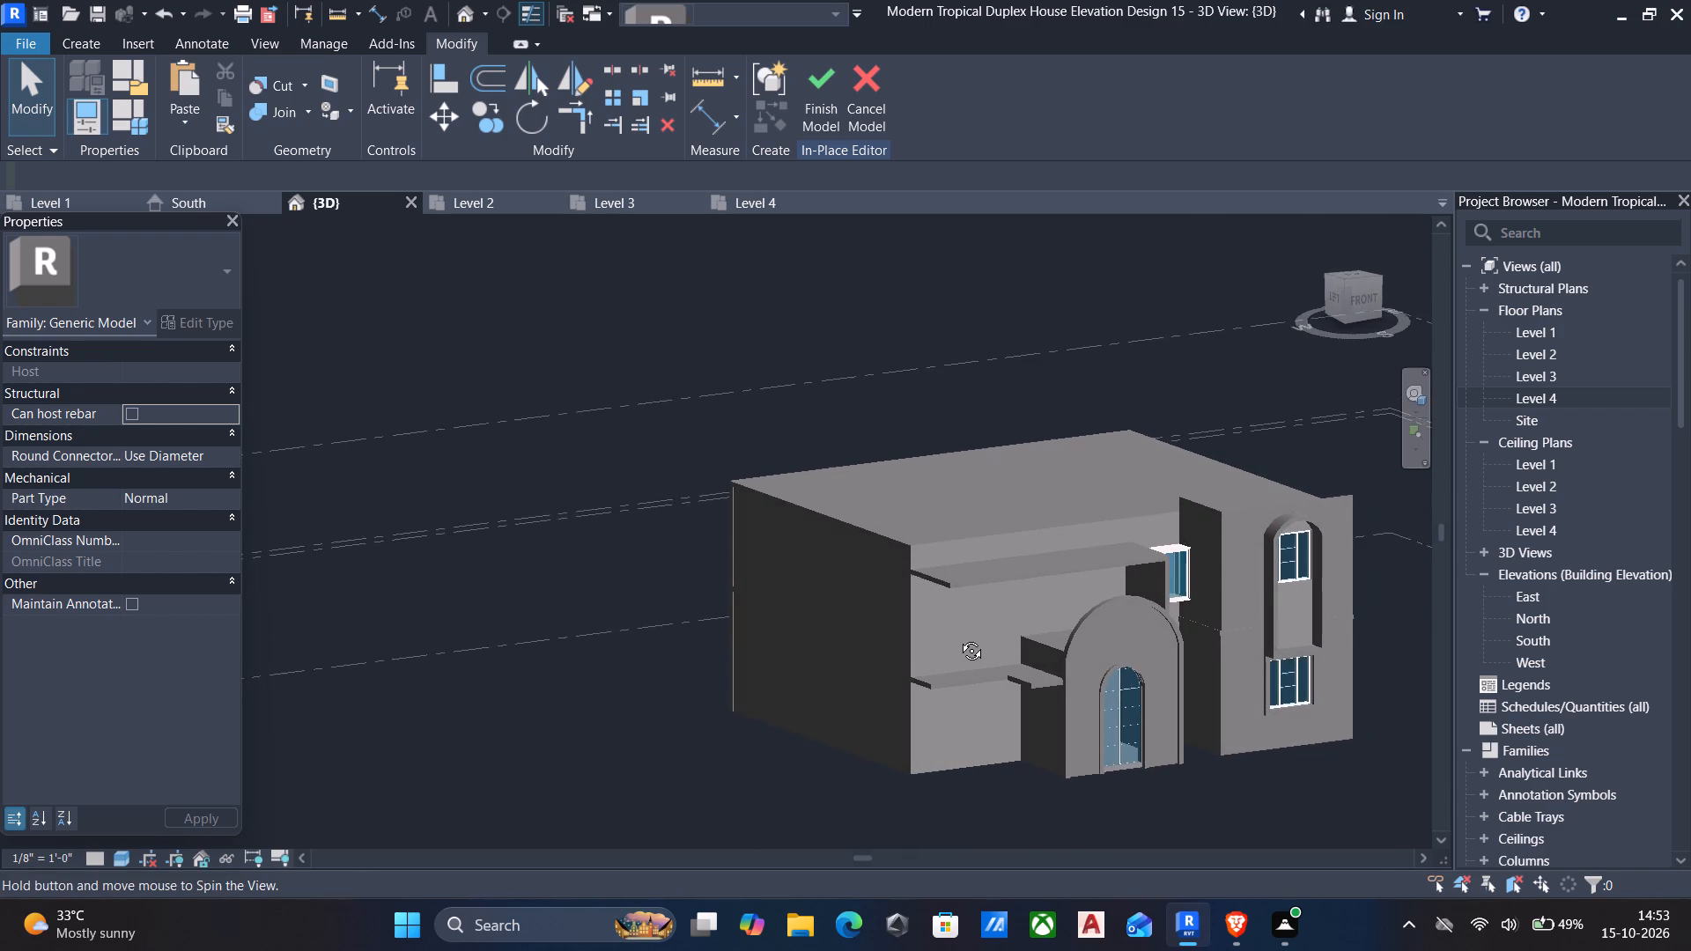
{"action": "middle_click_drag", "start_coordinate": [958, 638], "coordinate": [980, 641], "text": "shift"}
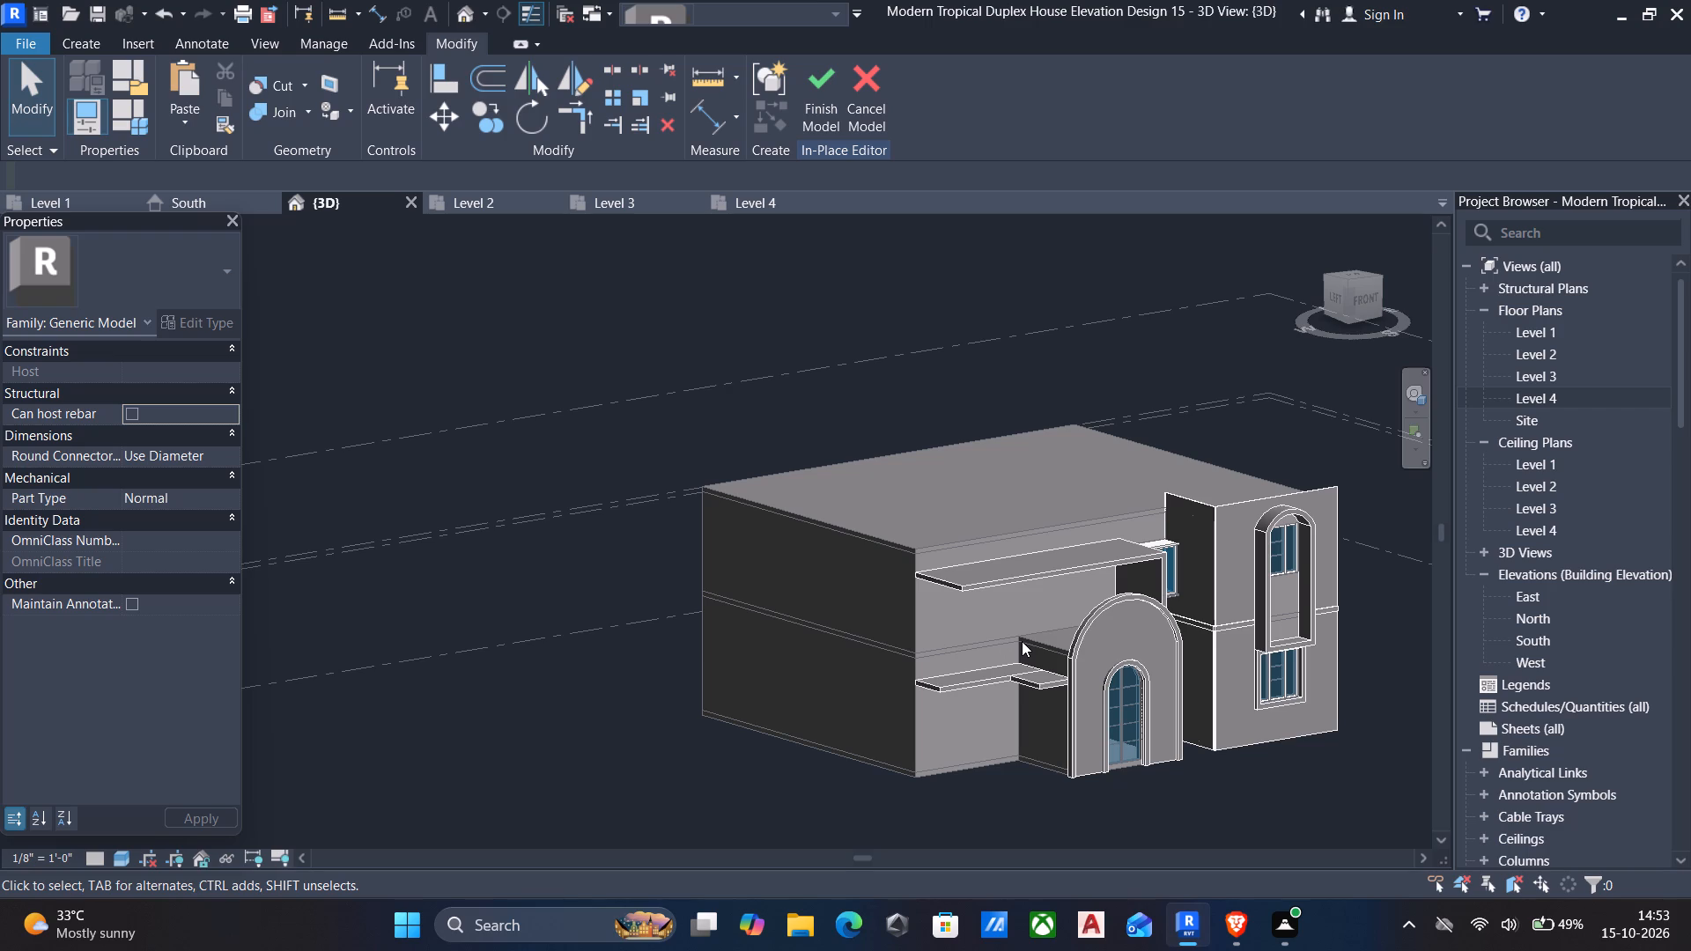
{"action": "left_click", "coordinate": [66, 42]}
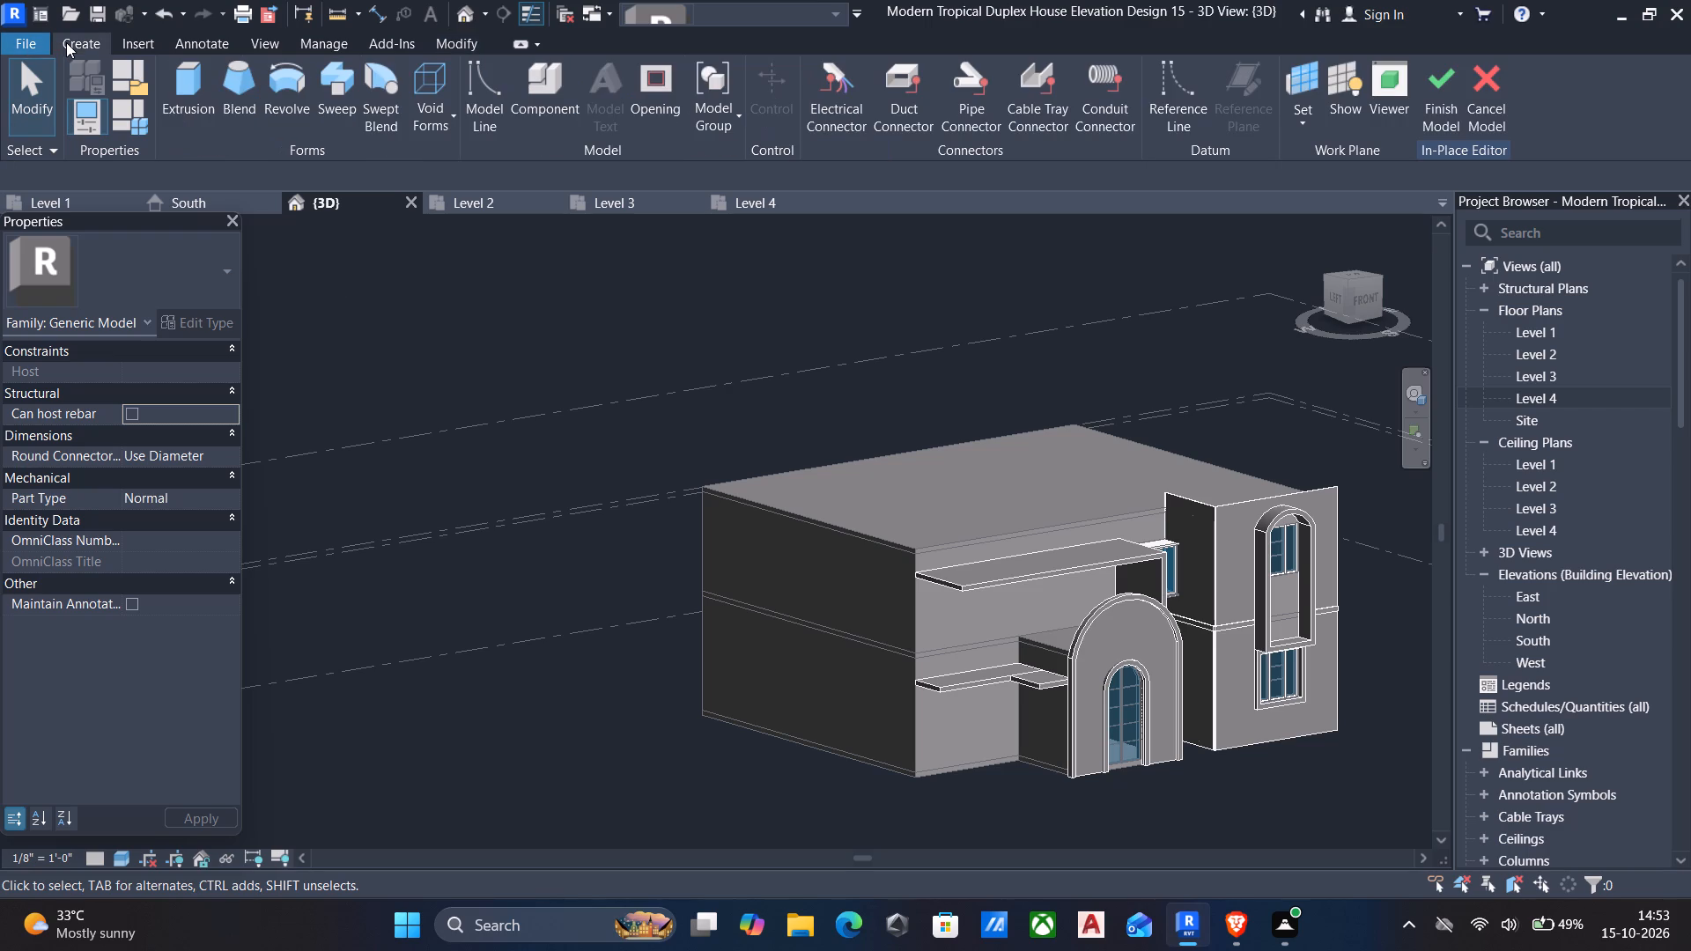
{"action": "left_click", "coordinate": [189, 85]}
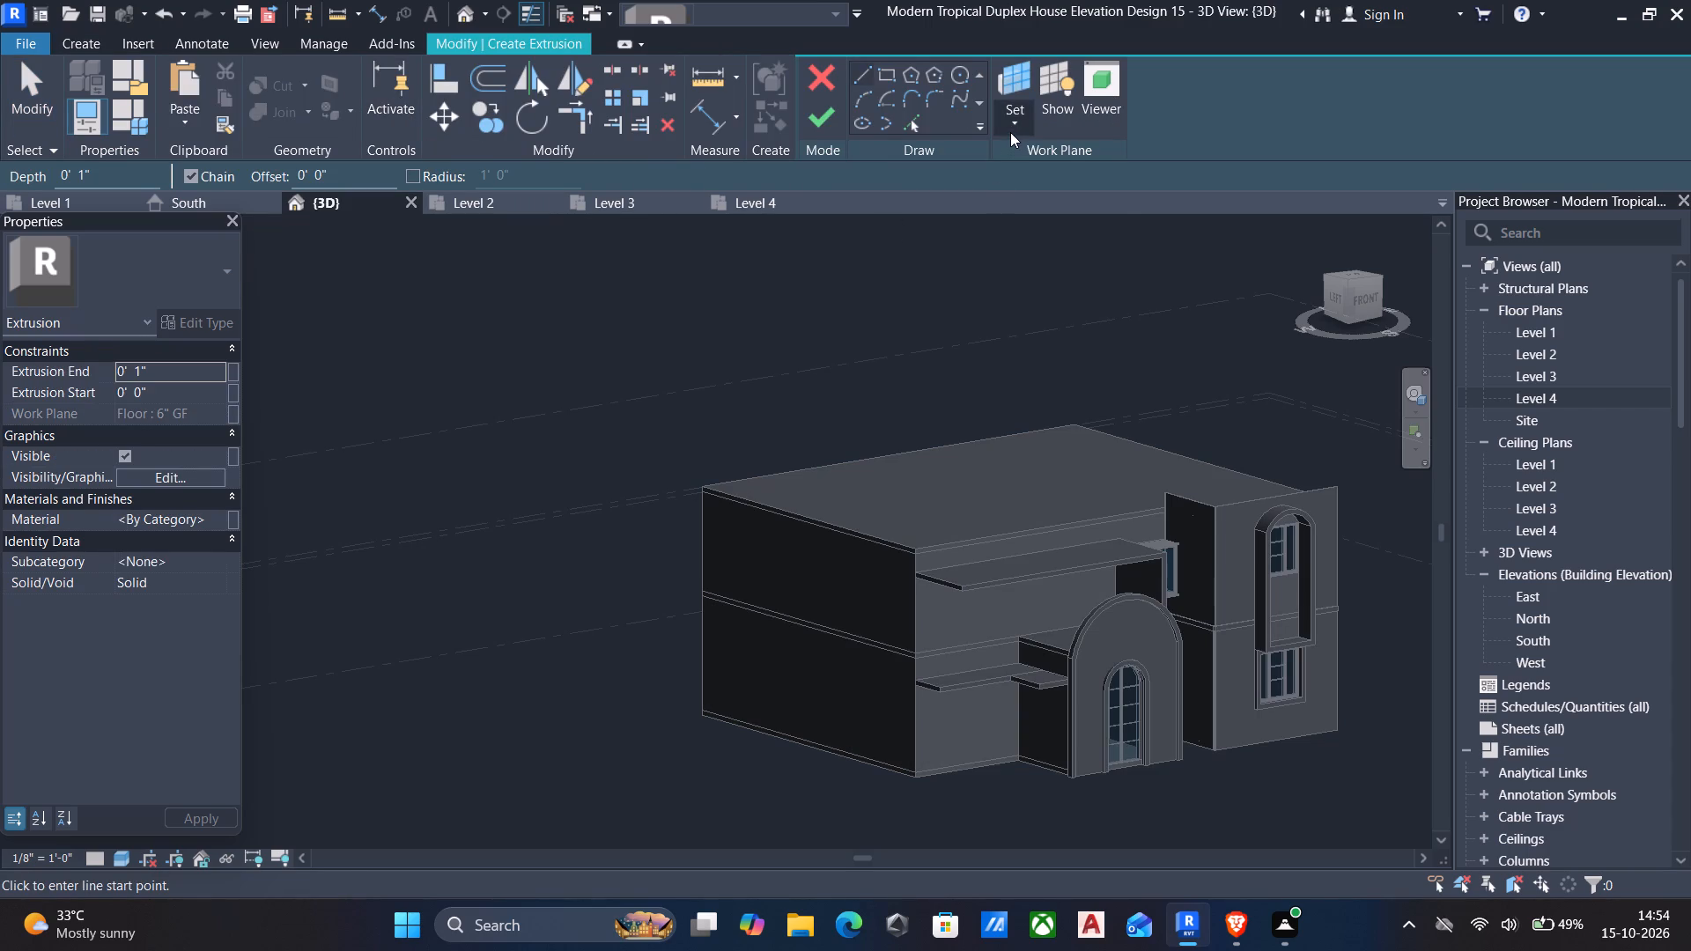
{"action": "left_click", "coordinate": [1010, 132]}
{"action": "left_click", "coordinate": [1043, 208]}
{"action": "scroll", "coordinate": [1028, 668], "scroll_direction": "up", "scroll_amount": 2}
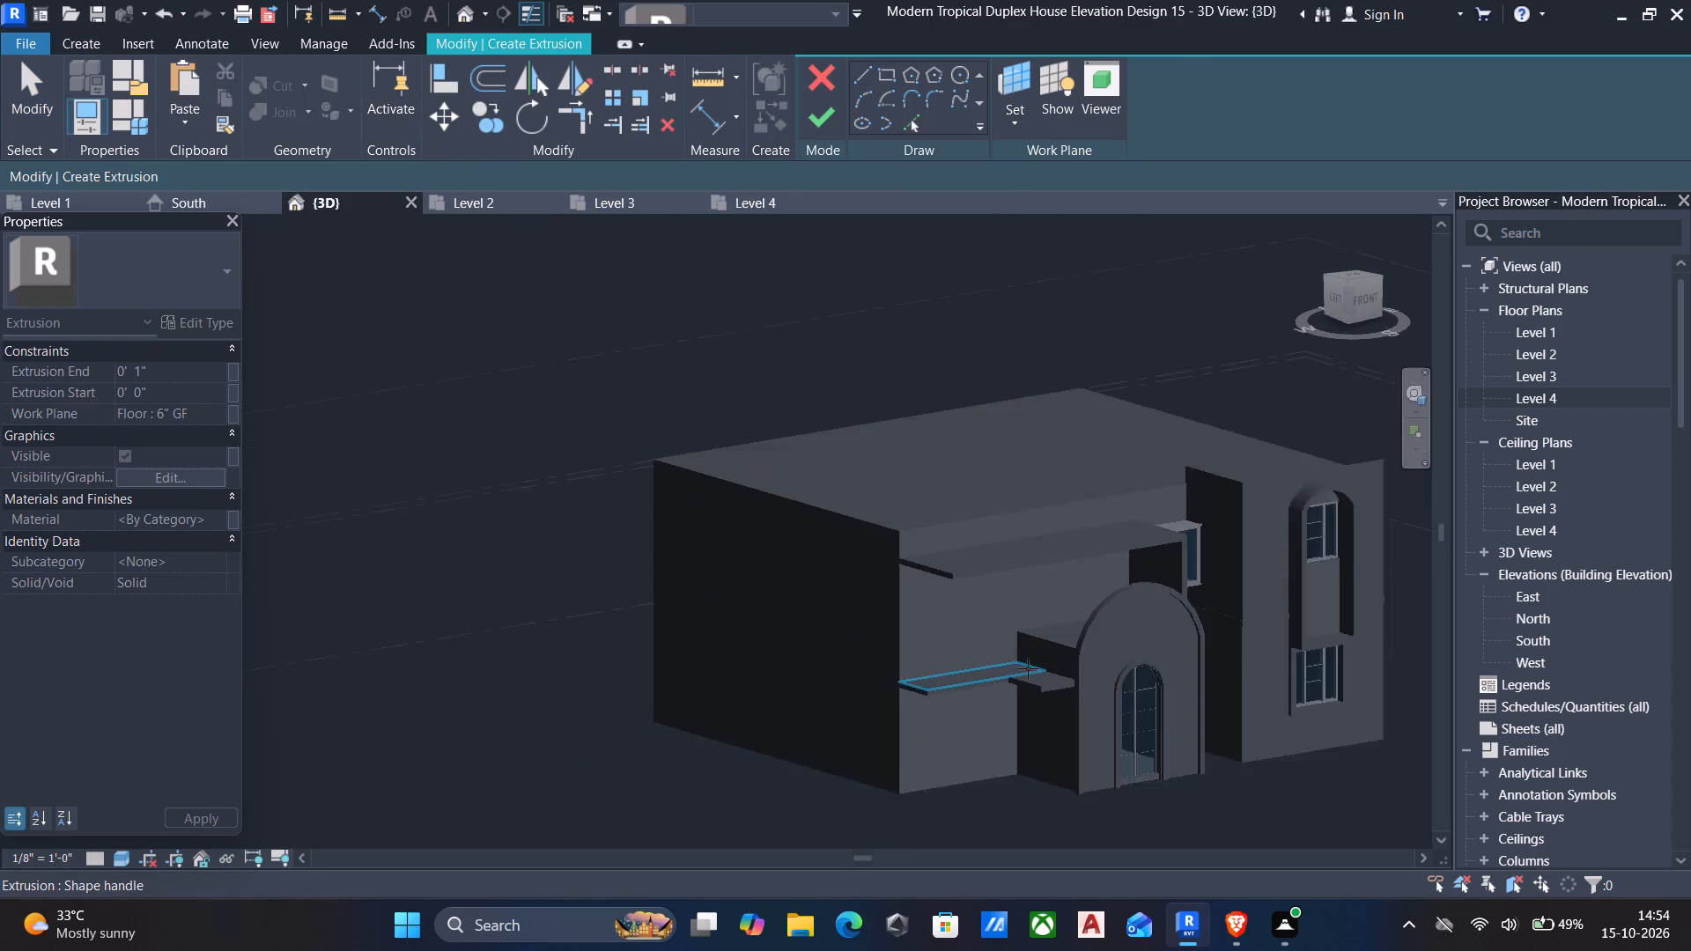
{"action": "scroll", "coordinate": [1028, 668], "scroll_direction": "up", "scroll_amount": 7}
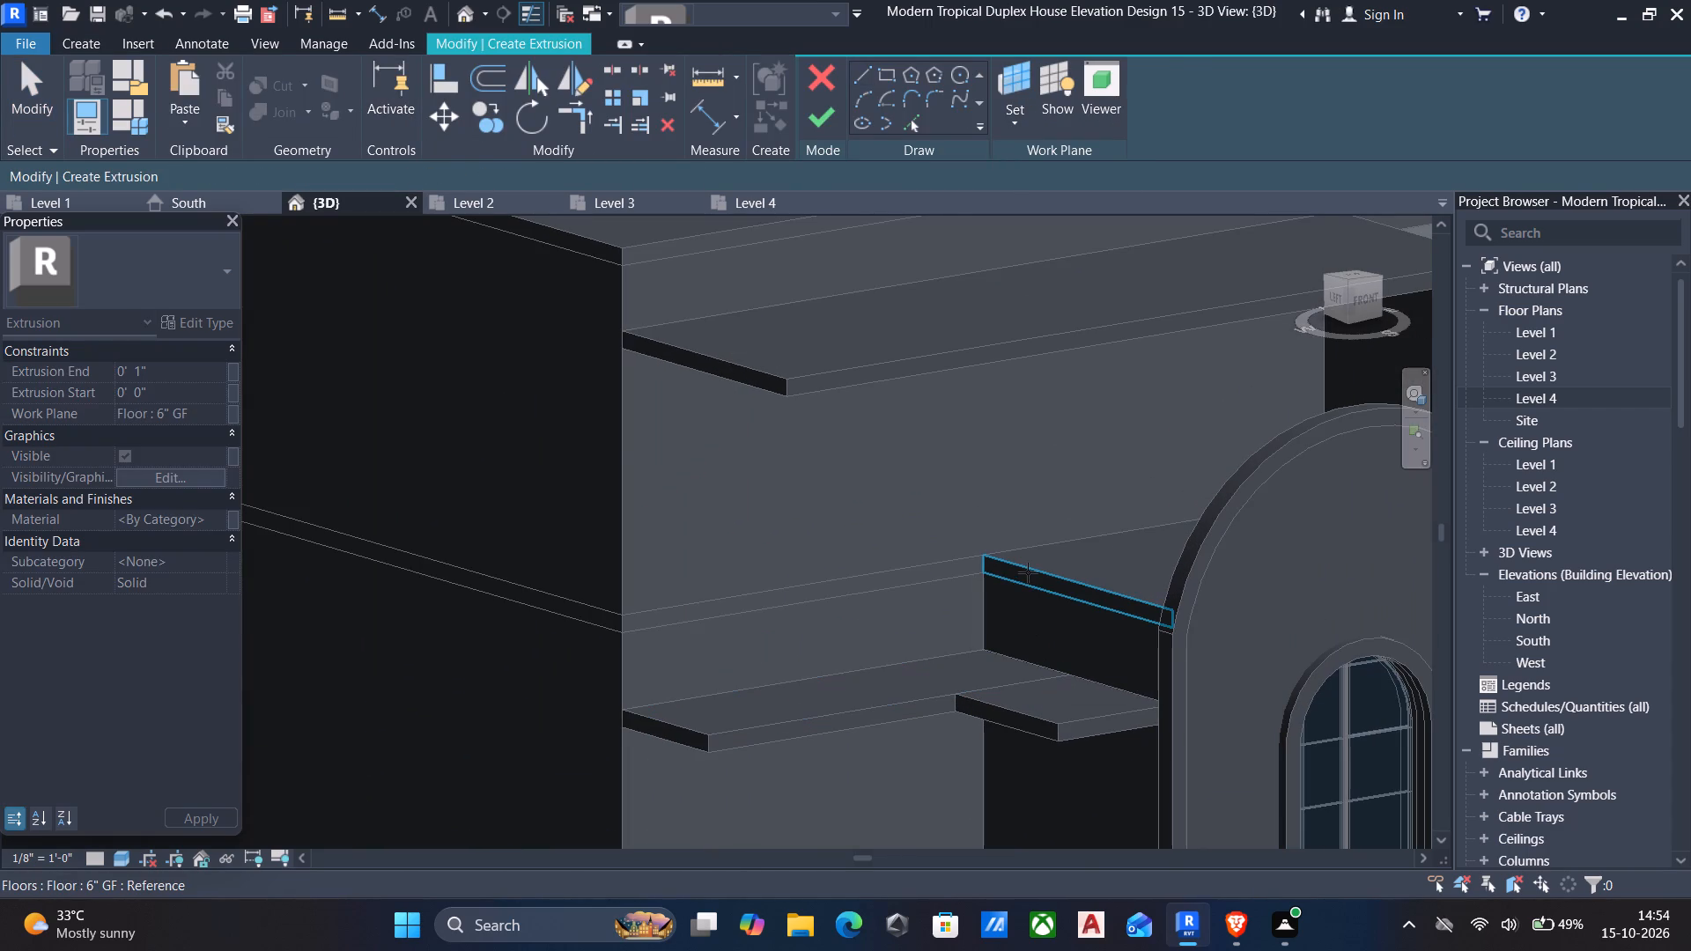
{"action": "left_click", "coordinate": [1028, 572]}
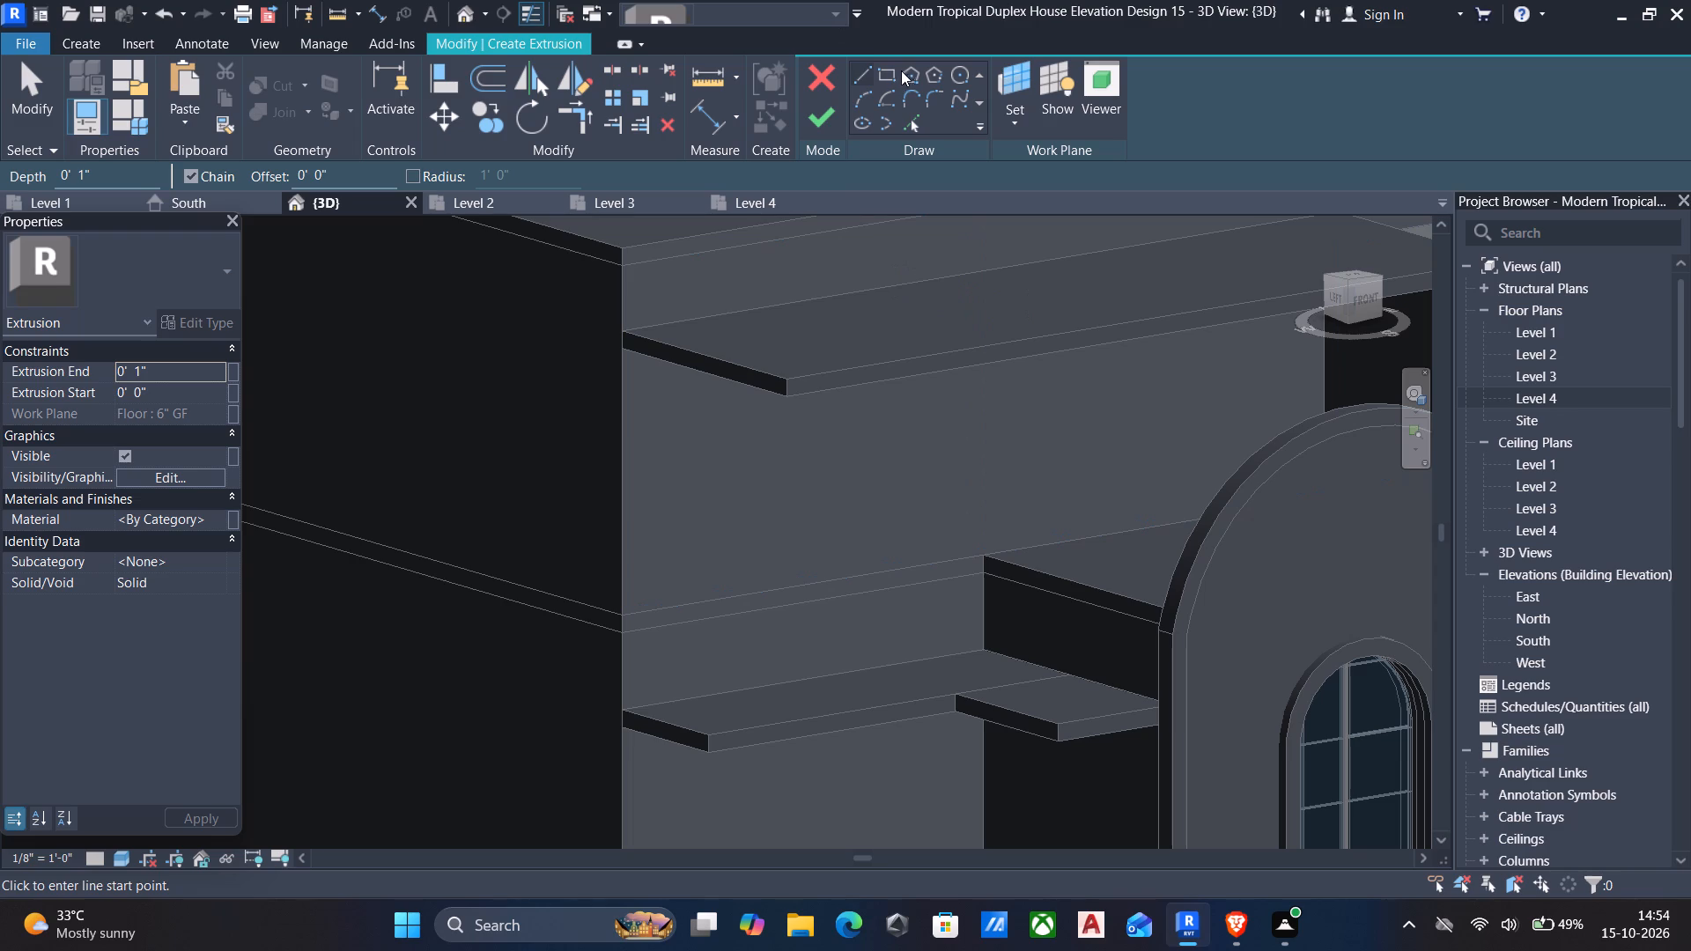
Sketch a 6" high rectangle about 6' 7" long along the floor edge from the wall corner and finish the sketch.
{"action": "left_click", "coordinate": [890, 70]}
{"action": "scroll", "coordinate": [1001, 588], "scroll_direction": "up", "scroll_amount": 4}
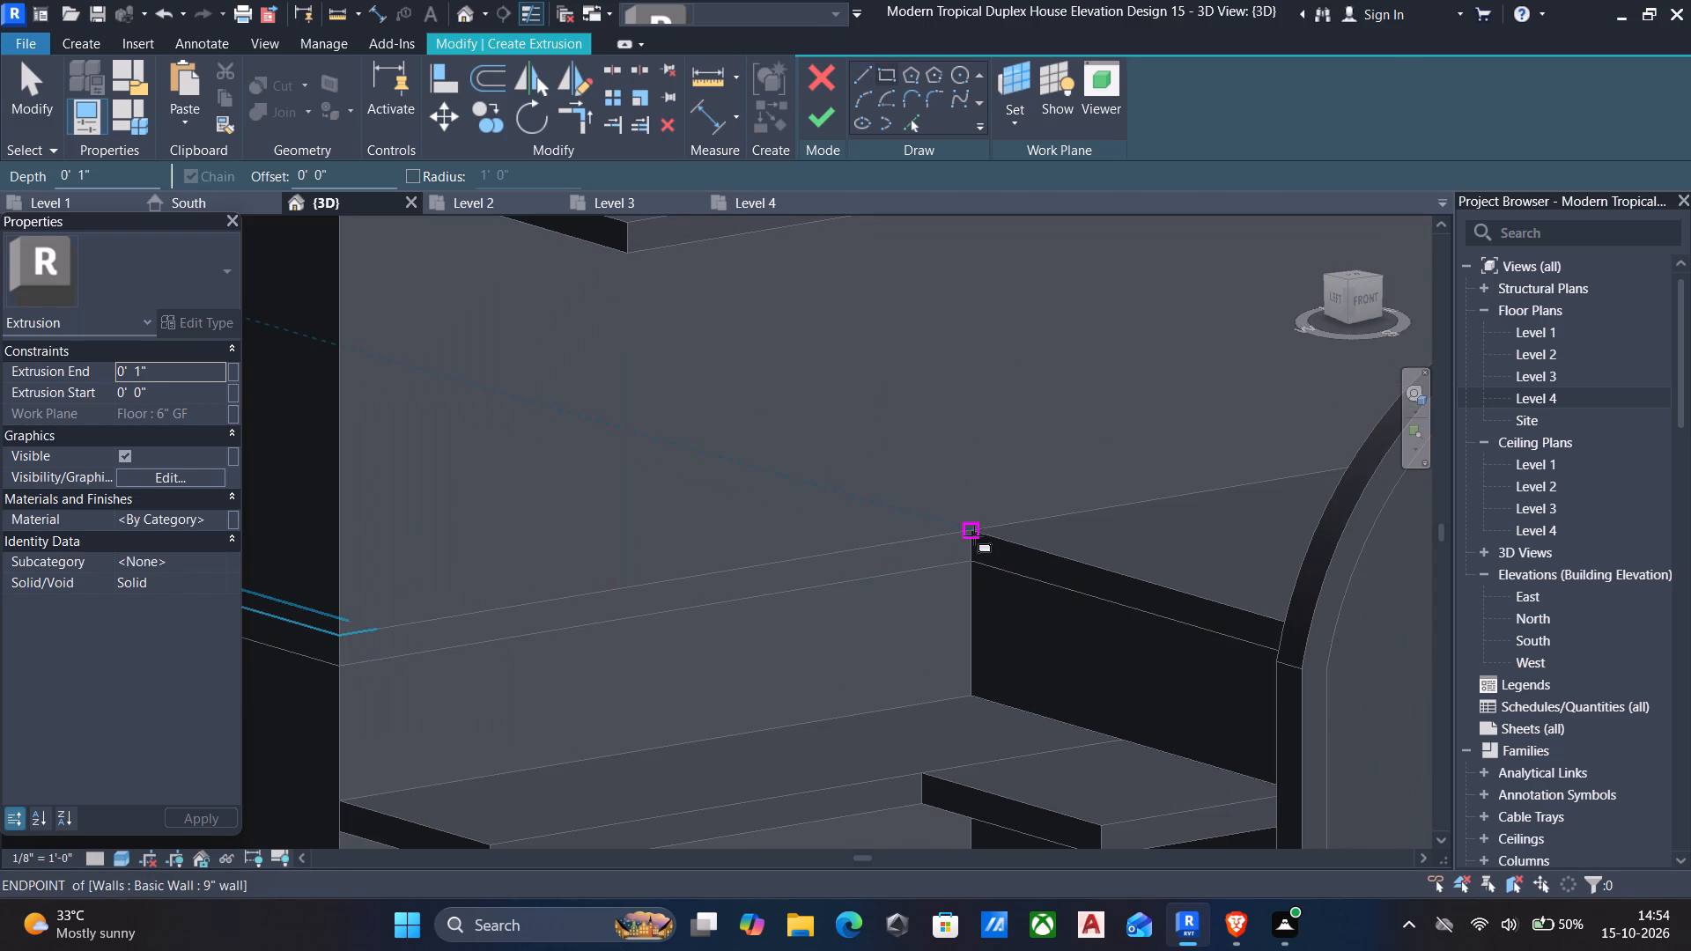
{"action": "left_click", "coordinate": [971, 535]}
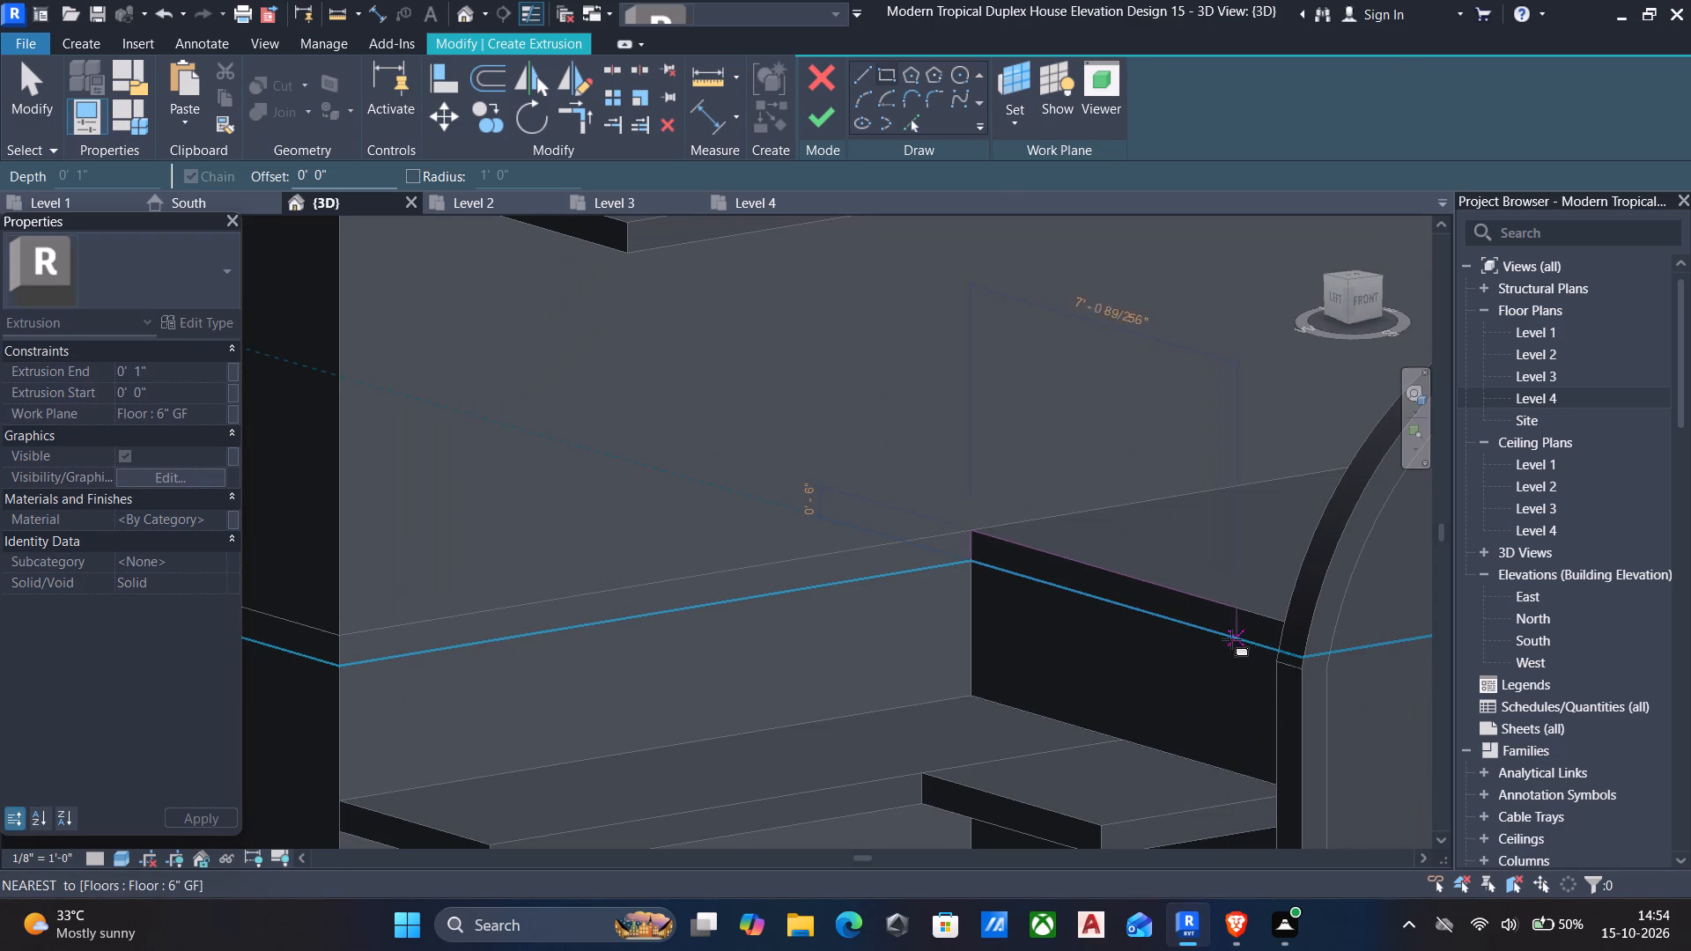
{"action": "left_click", "coordinate": [1221, 639]}
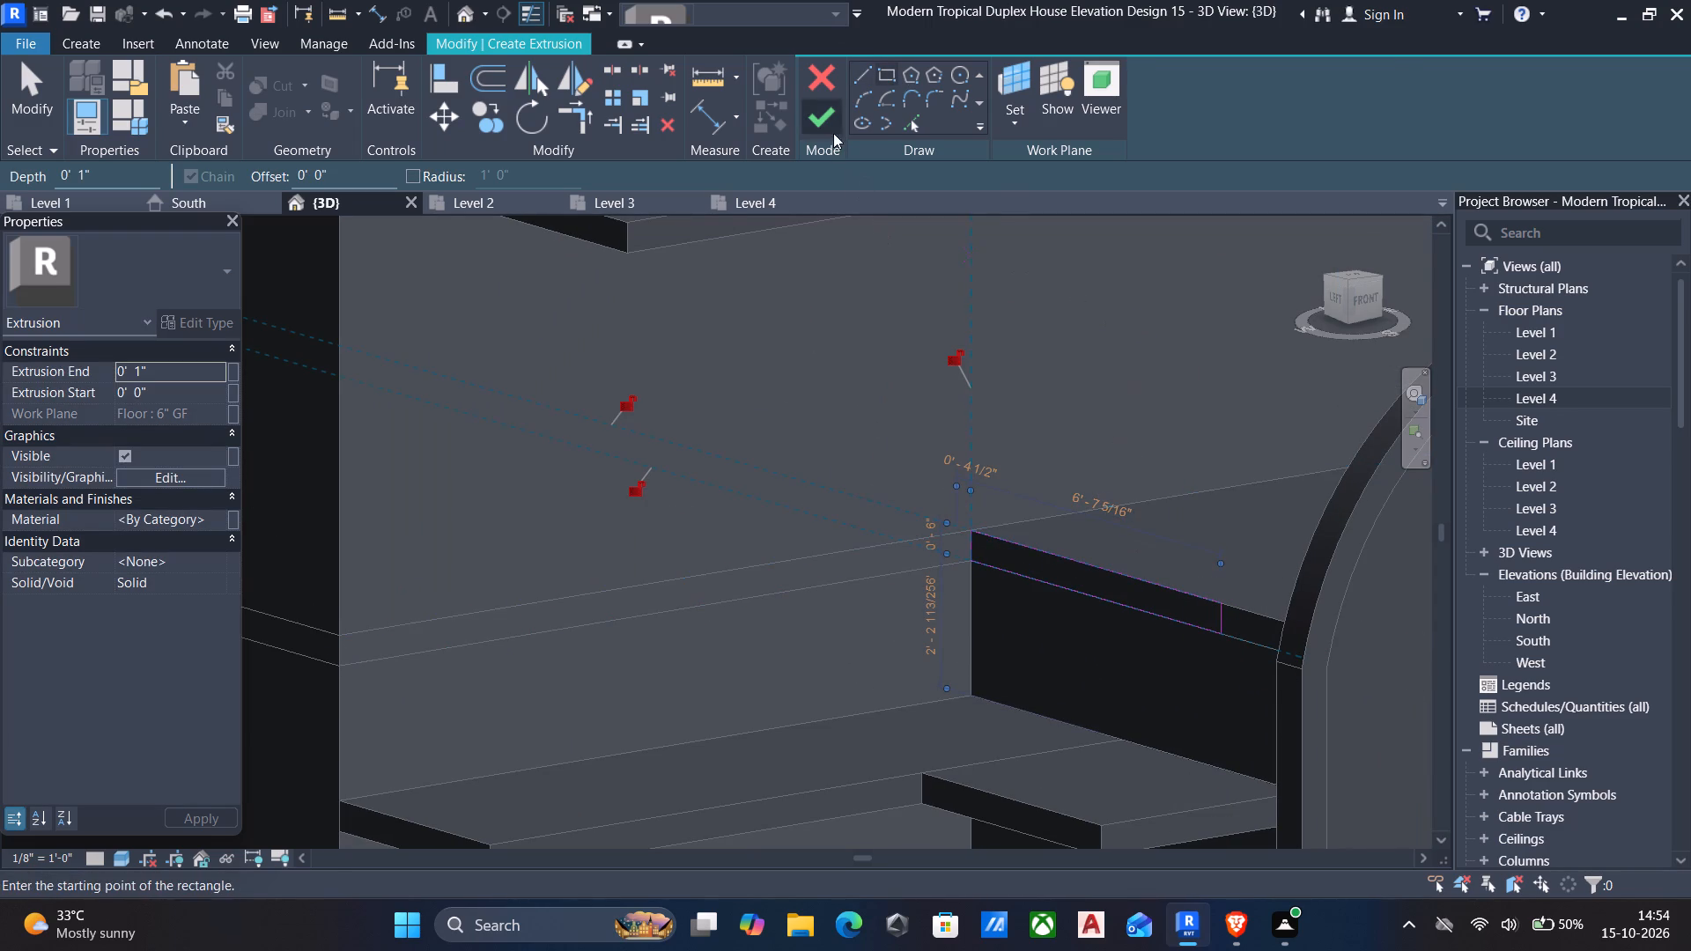
{"action": "left_click", "coordinate": [825, 120]}
Pull the new slab extrusion across the facade to the house's outer side wall, a depth of 12' 7 1/2".
{"action": "left_click_drag", "start_coordinate": [1073, 579], "coordinate": [691, 763]}
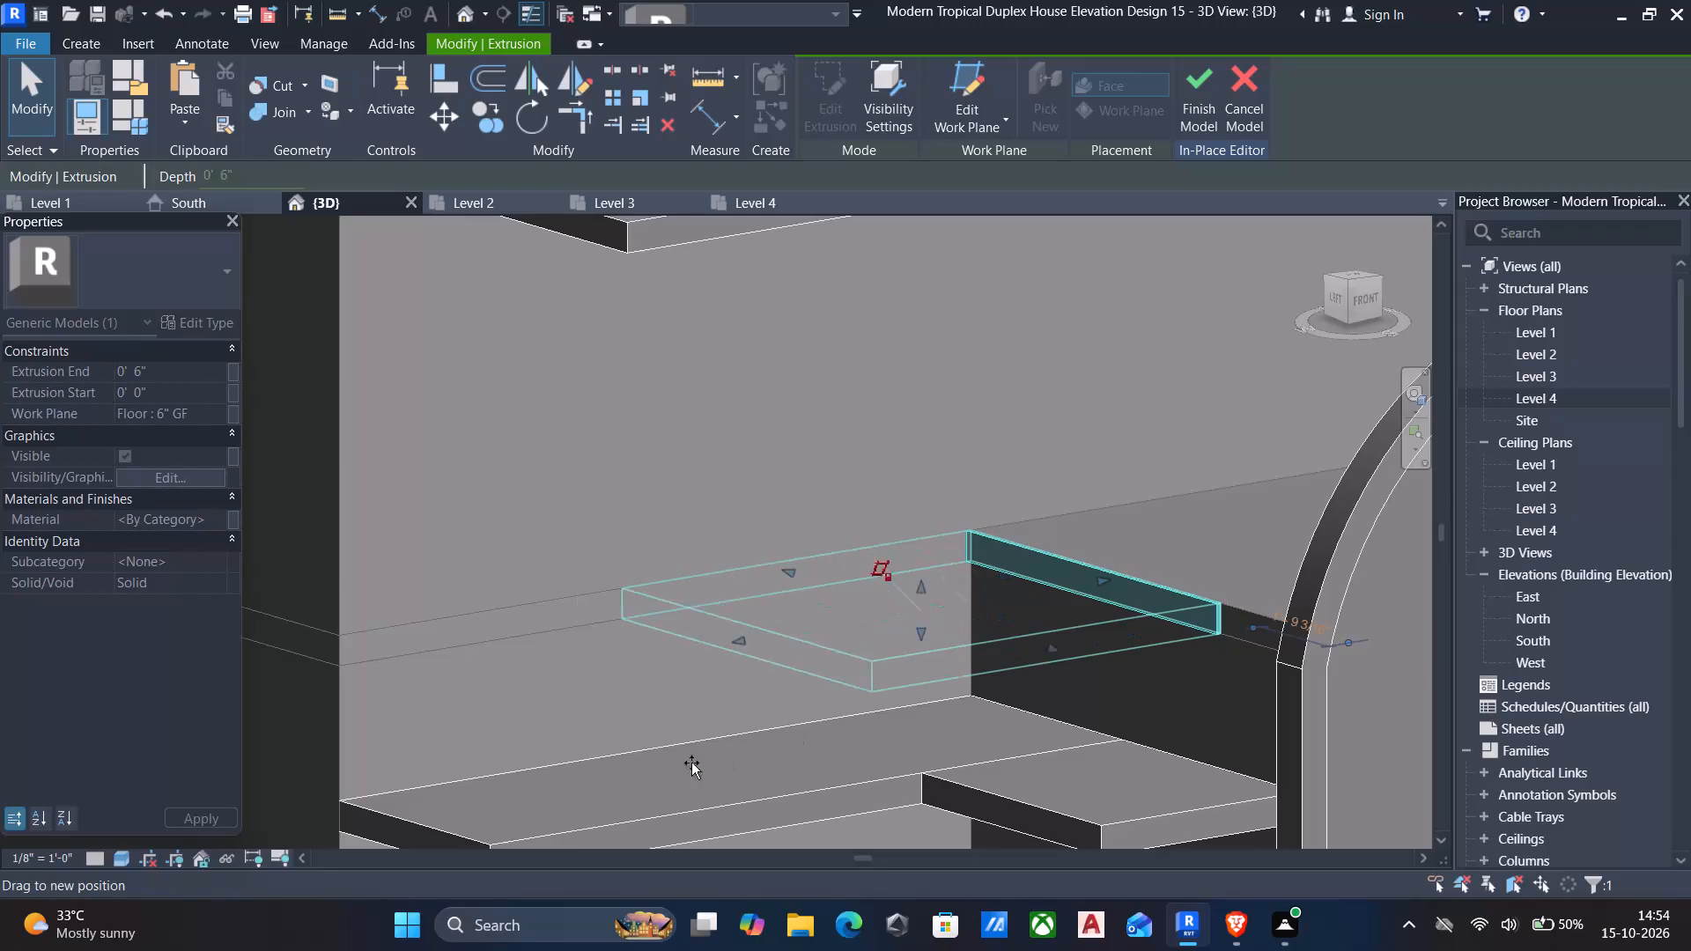
{"action": "left_click_drag", "start_coordinate": [691, 763], "coordinate": [493, 837]}
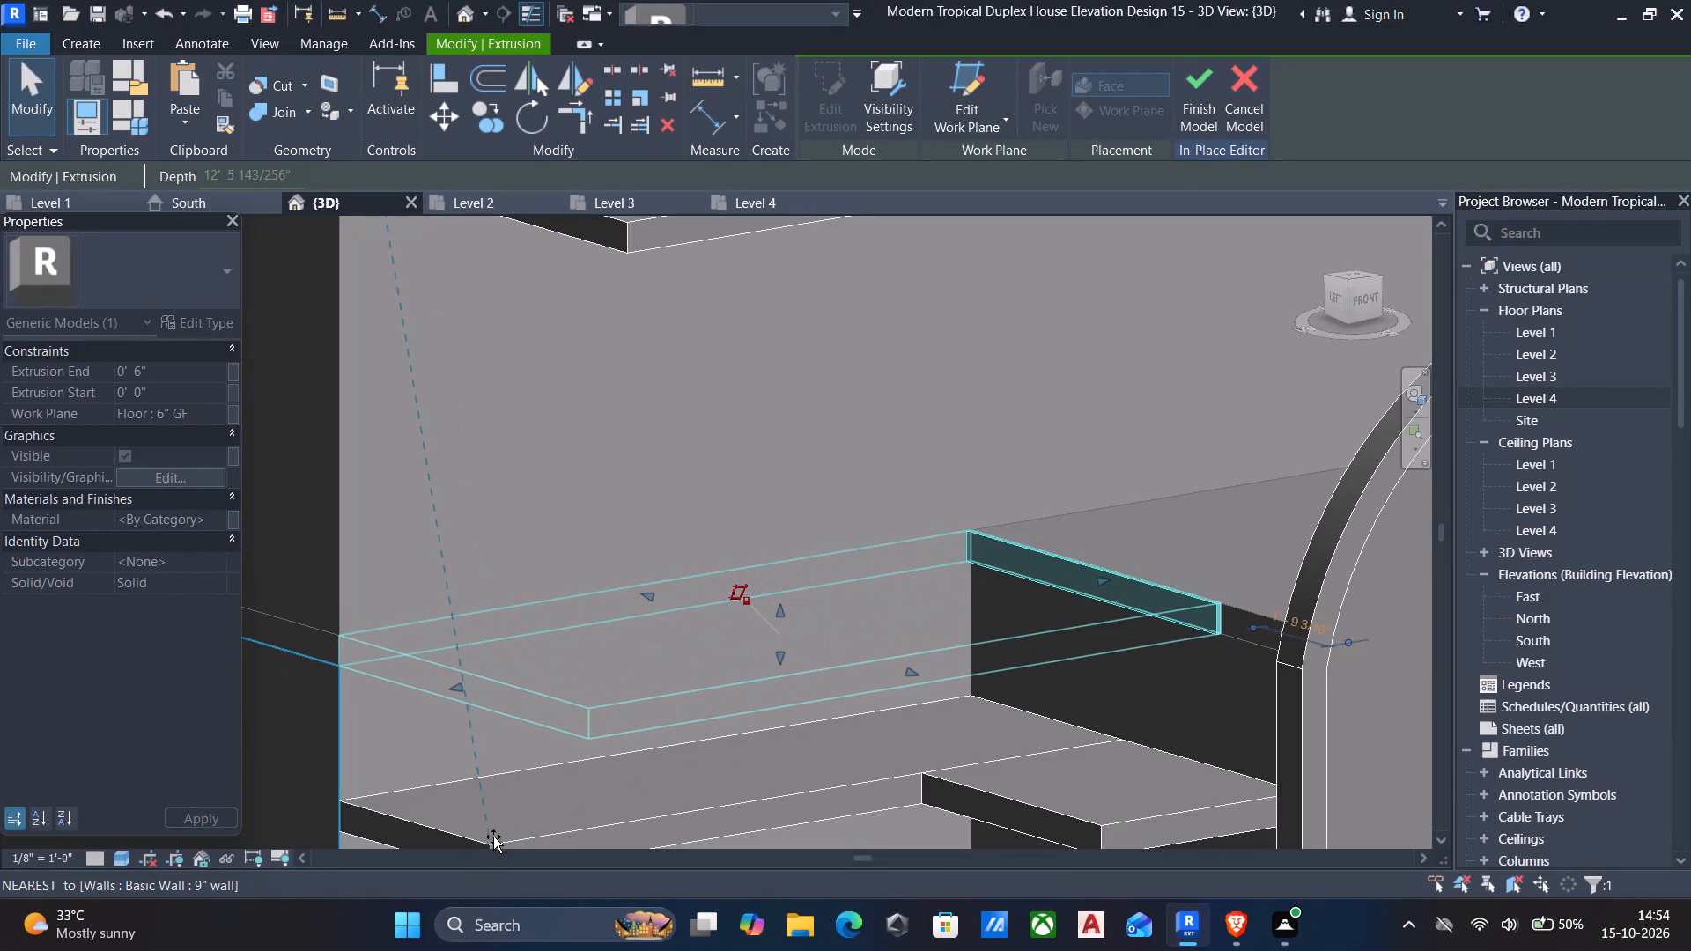
{"action": "left_click_drag", "start_coordinate": [493, 837], "coordinate": [491, 838]}
{"action": "scroll", "coordinate": [720, 644], "scroll_direction": "down", "scroll_amount": 5}
{"action": "key", "text": "Escape"}
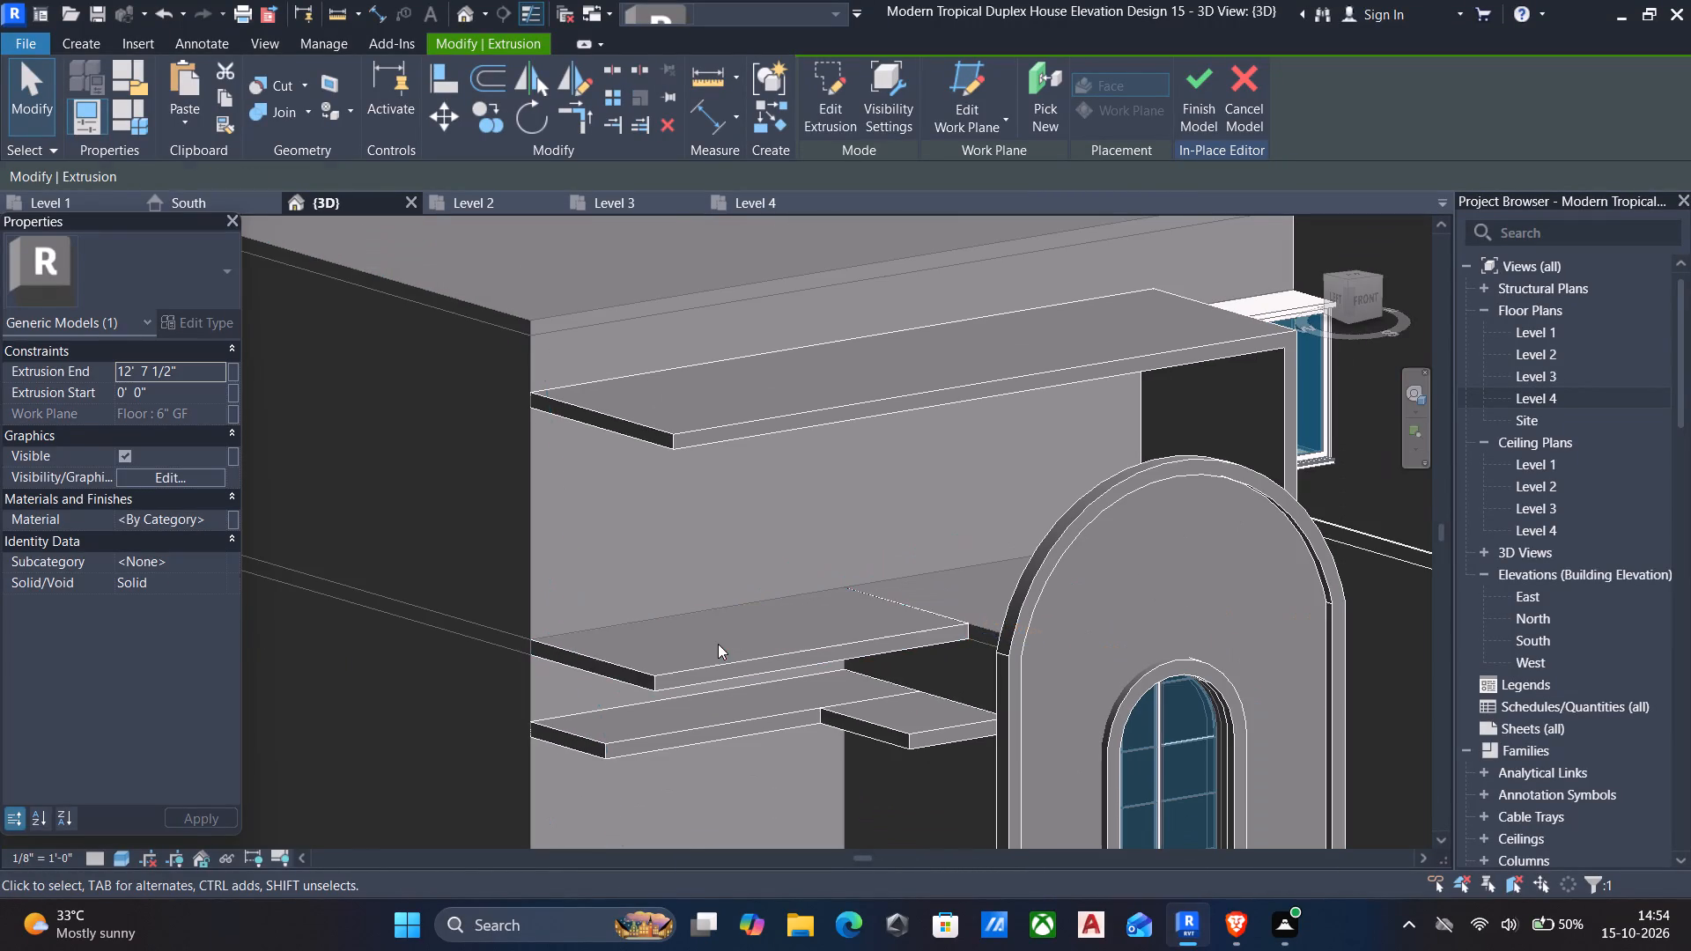
Pull the new slab's front face back in line with the front edge of the slab below it.
{"action": "scroll", "coordinate": [742, 656], "scroll_direction": "down", "scroll_amount": 3}
{"action": "middle_click_drag", "start_coordinate": [797, 667], "coordinate": [927, 789], "text": "shift"}
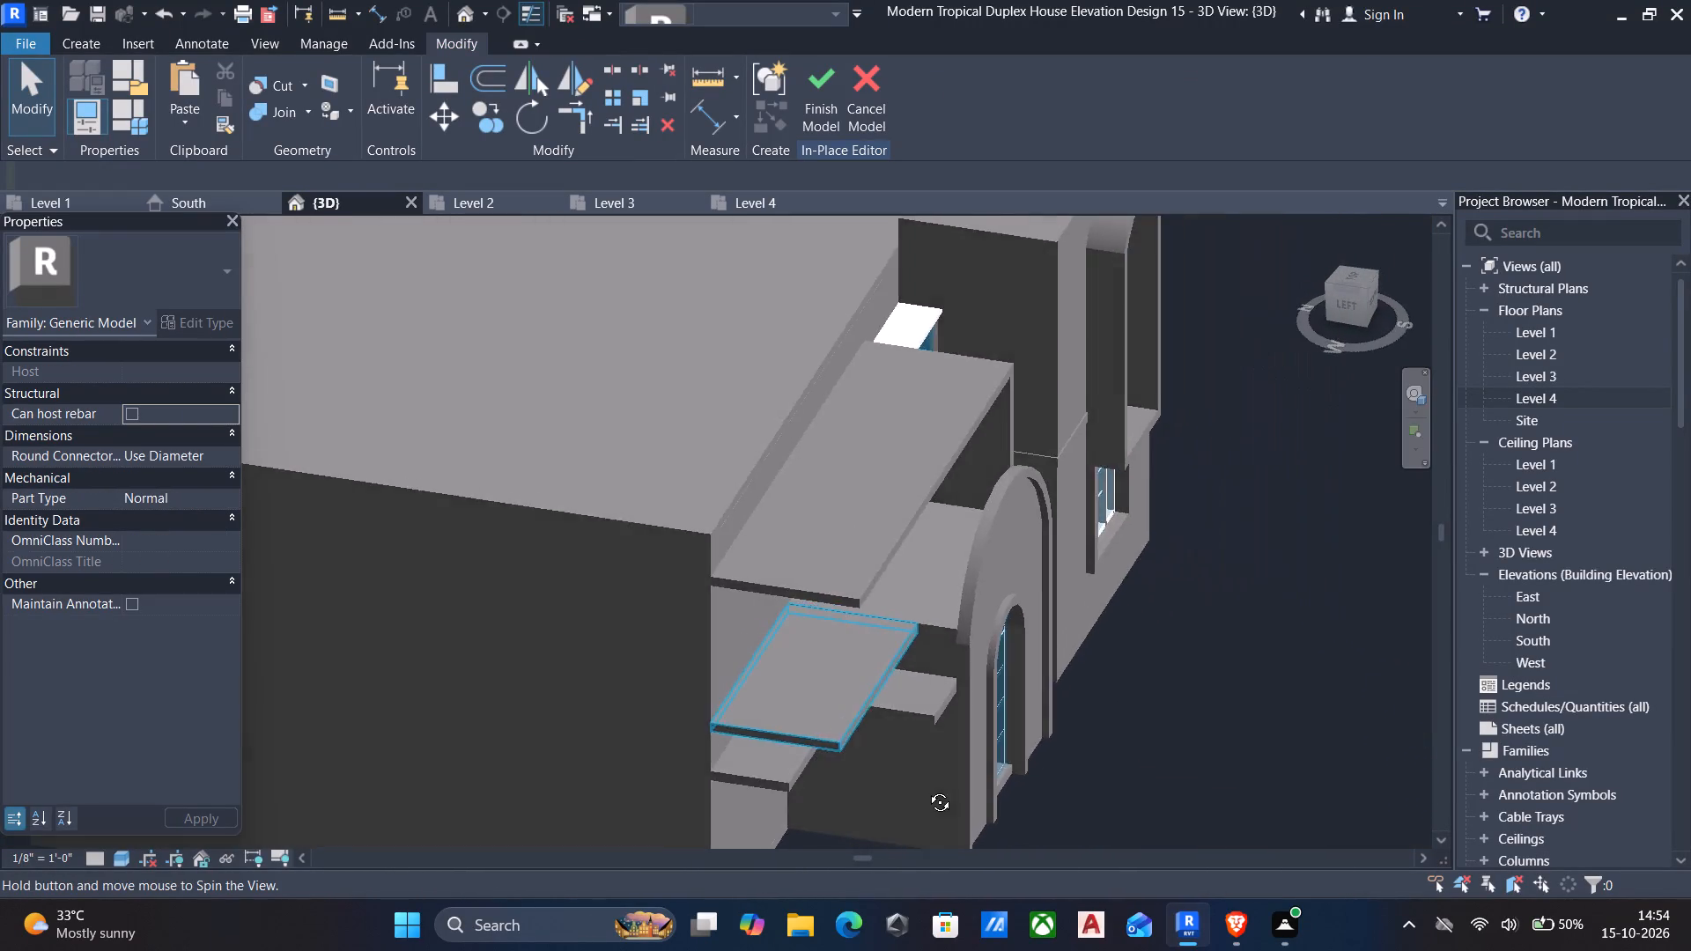
{"action": "middle_click_drag", "start_coordinate": [927, 789], "coordinate": [940, 756], "text": "shift"}
{"action": "left_click", "coordinate": [897, 682]}
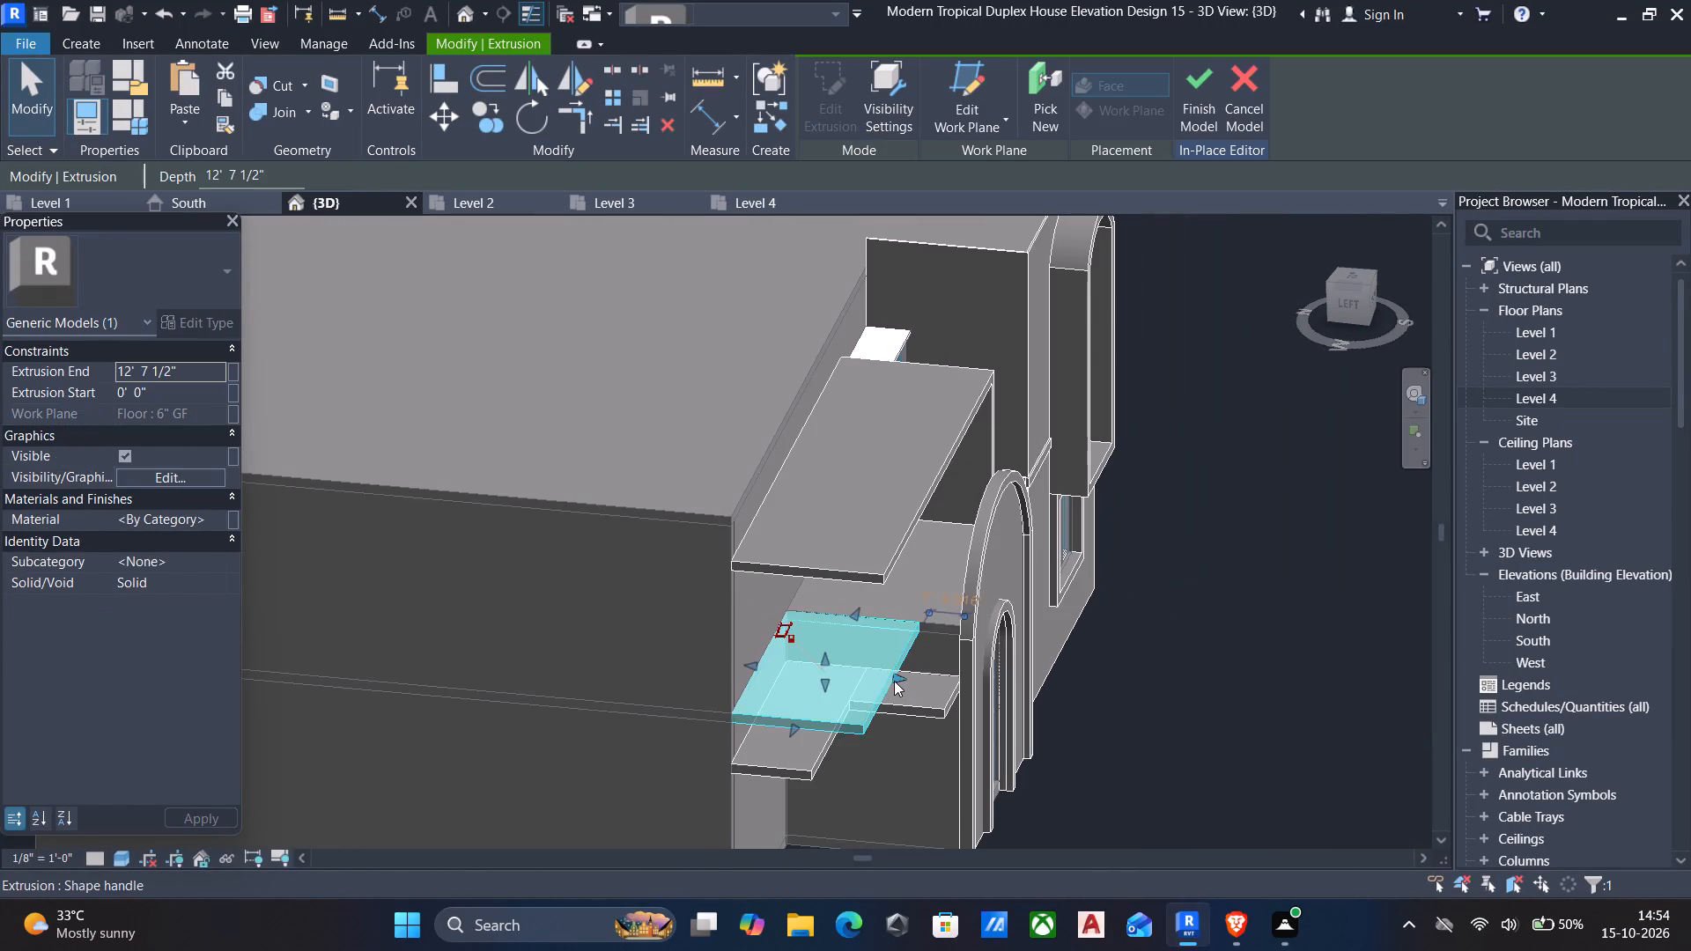
{"action": "left_click_drag", "start_coordinate": [894, 681], "coordinate": [834, 677]}
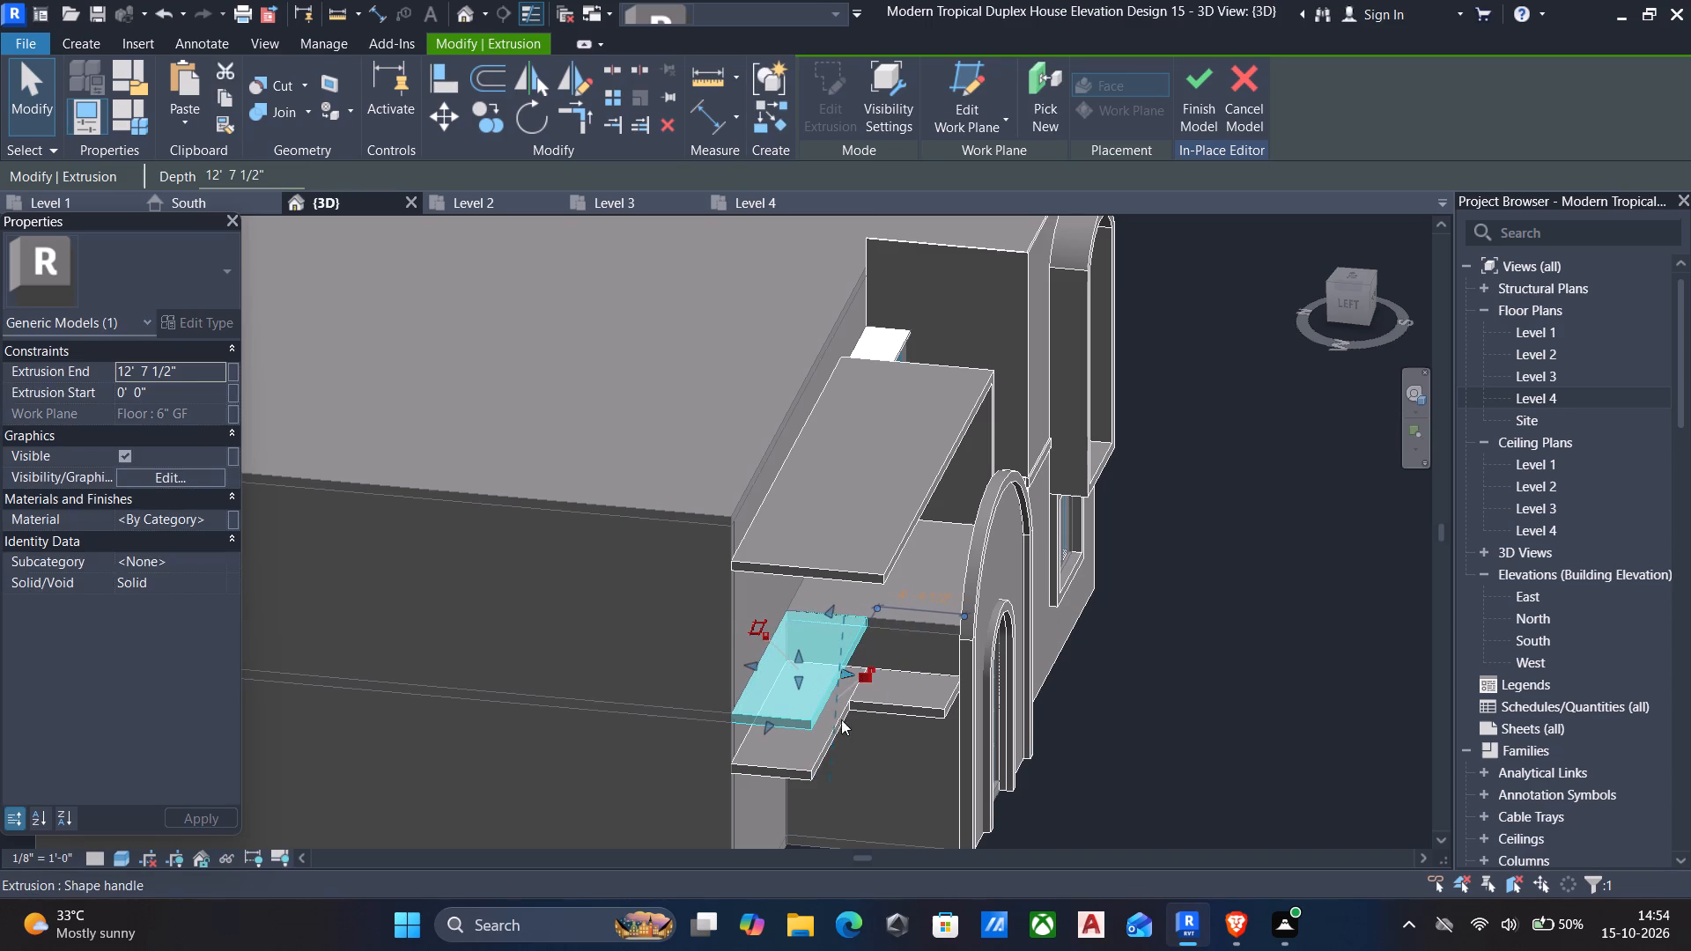
{"action": "key", "text": "Escape"}
Extend the front face of the lowest long slab outward to a depth of about 6' 2".
{"action": "left_click", "coordinate": [838, 731]}
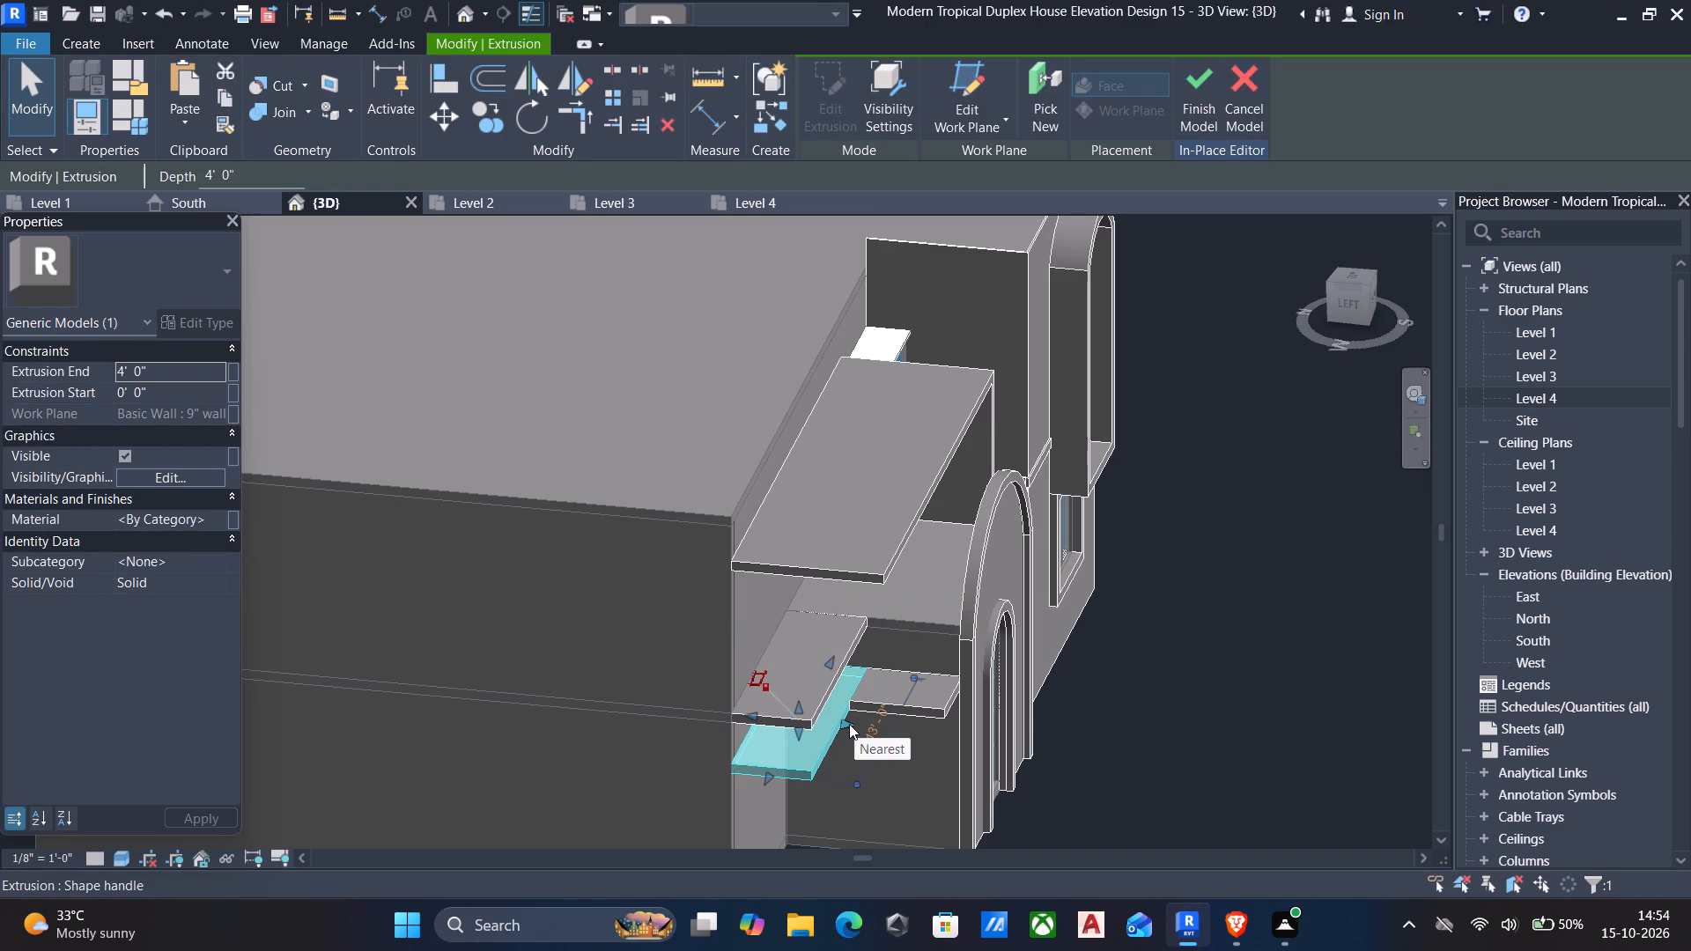
{"action": "left_click_drag", "start_coordinate": [846, 724], "coordinate": [882, 729]}
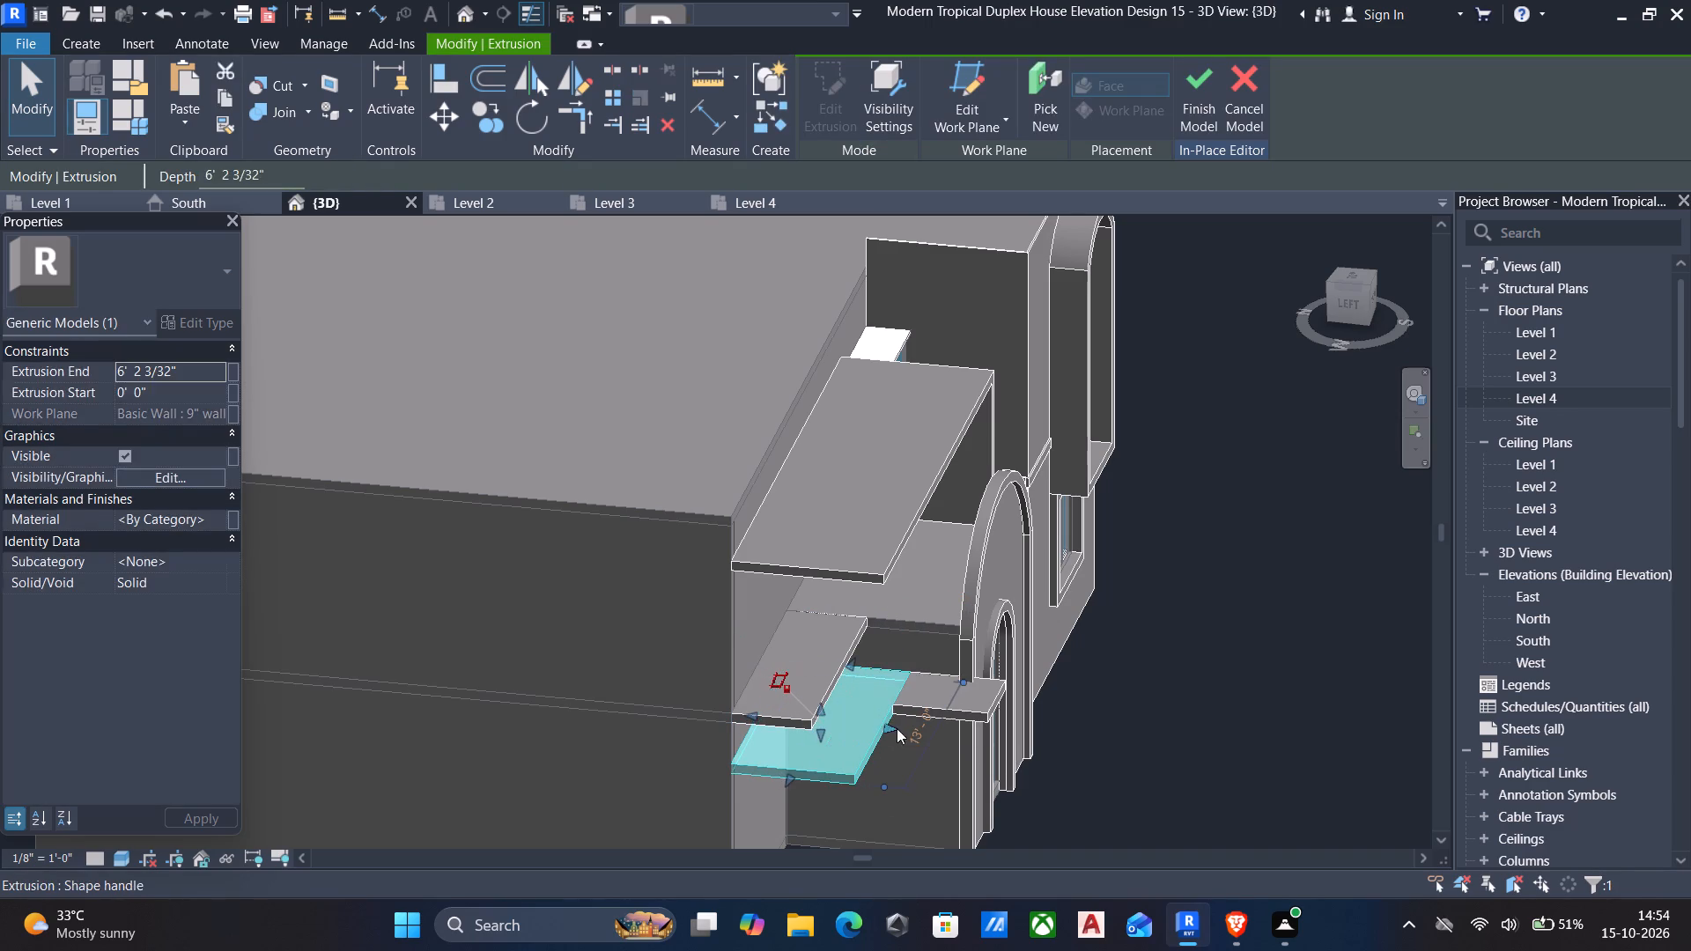
{"action": "key", "text": "Escape"}
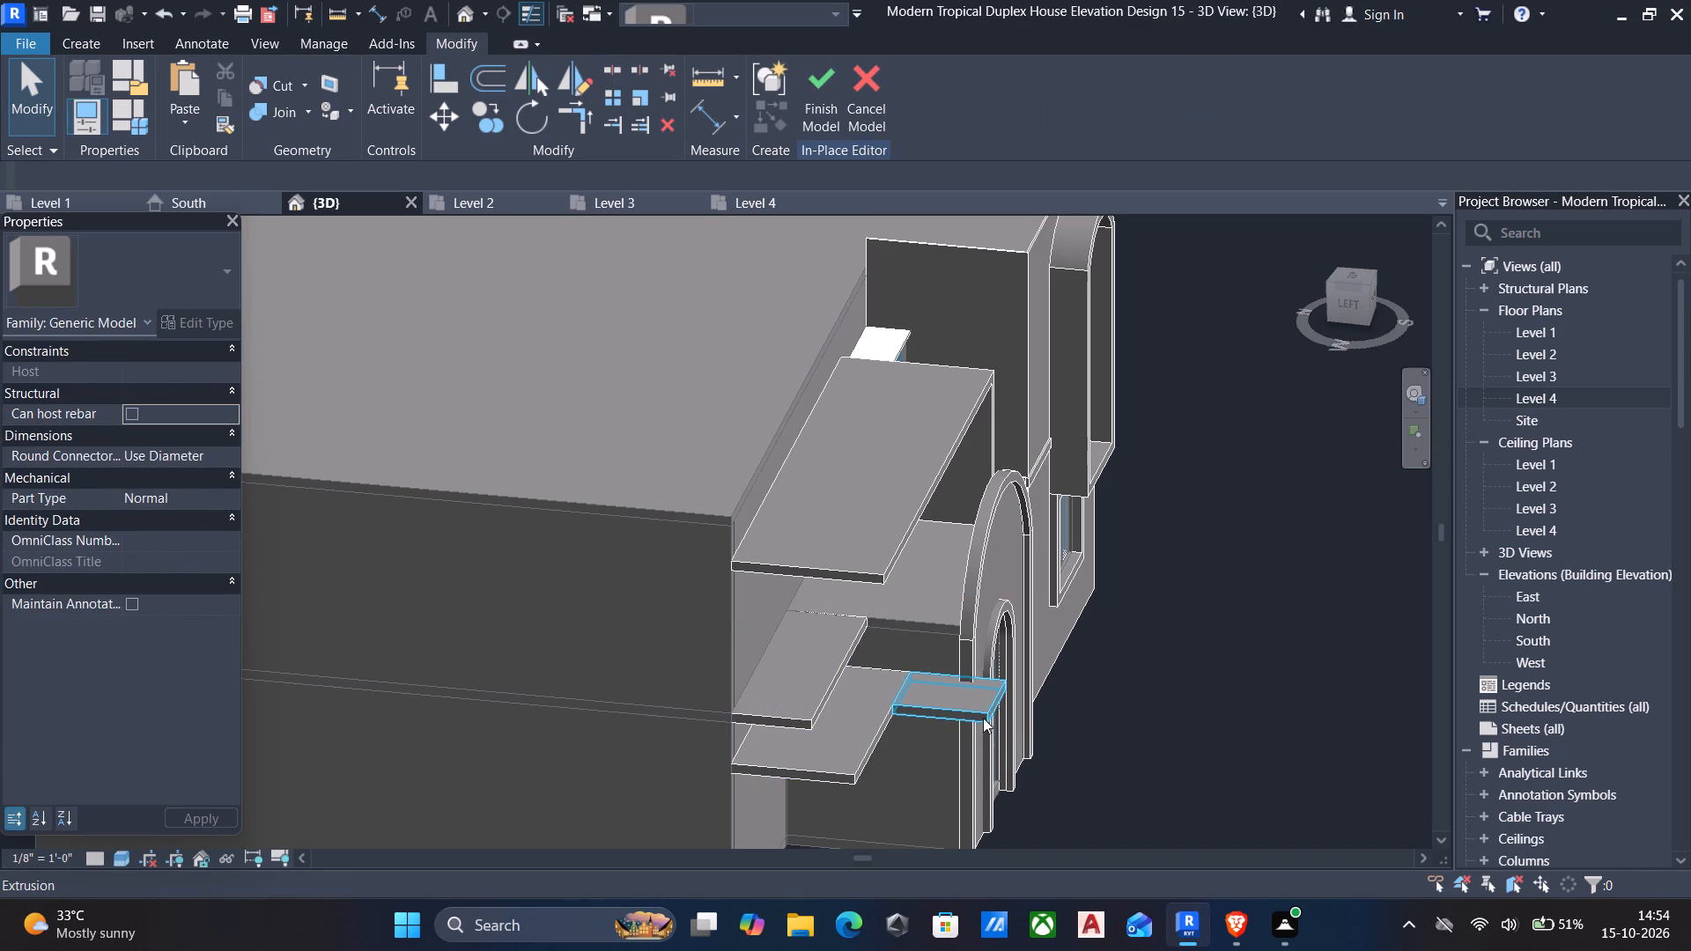
Lengthen the small slab beside the entrance arch by pulling its side face along the facade toward the house's outer side wall.
{"action": "left_click", "coordinate": [991, 708]}
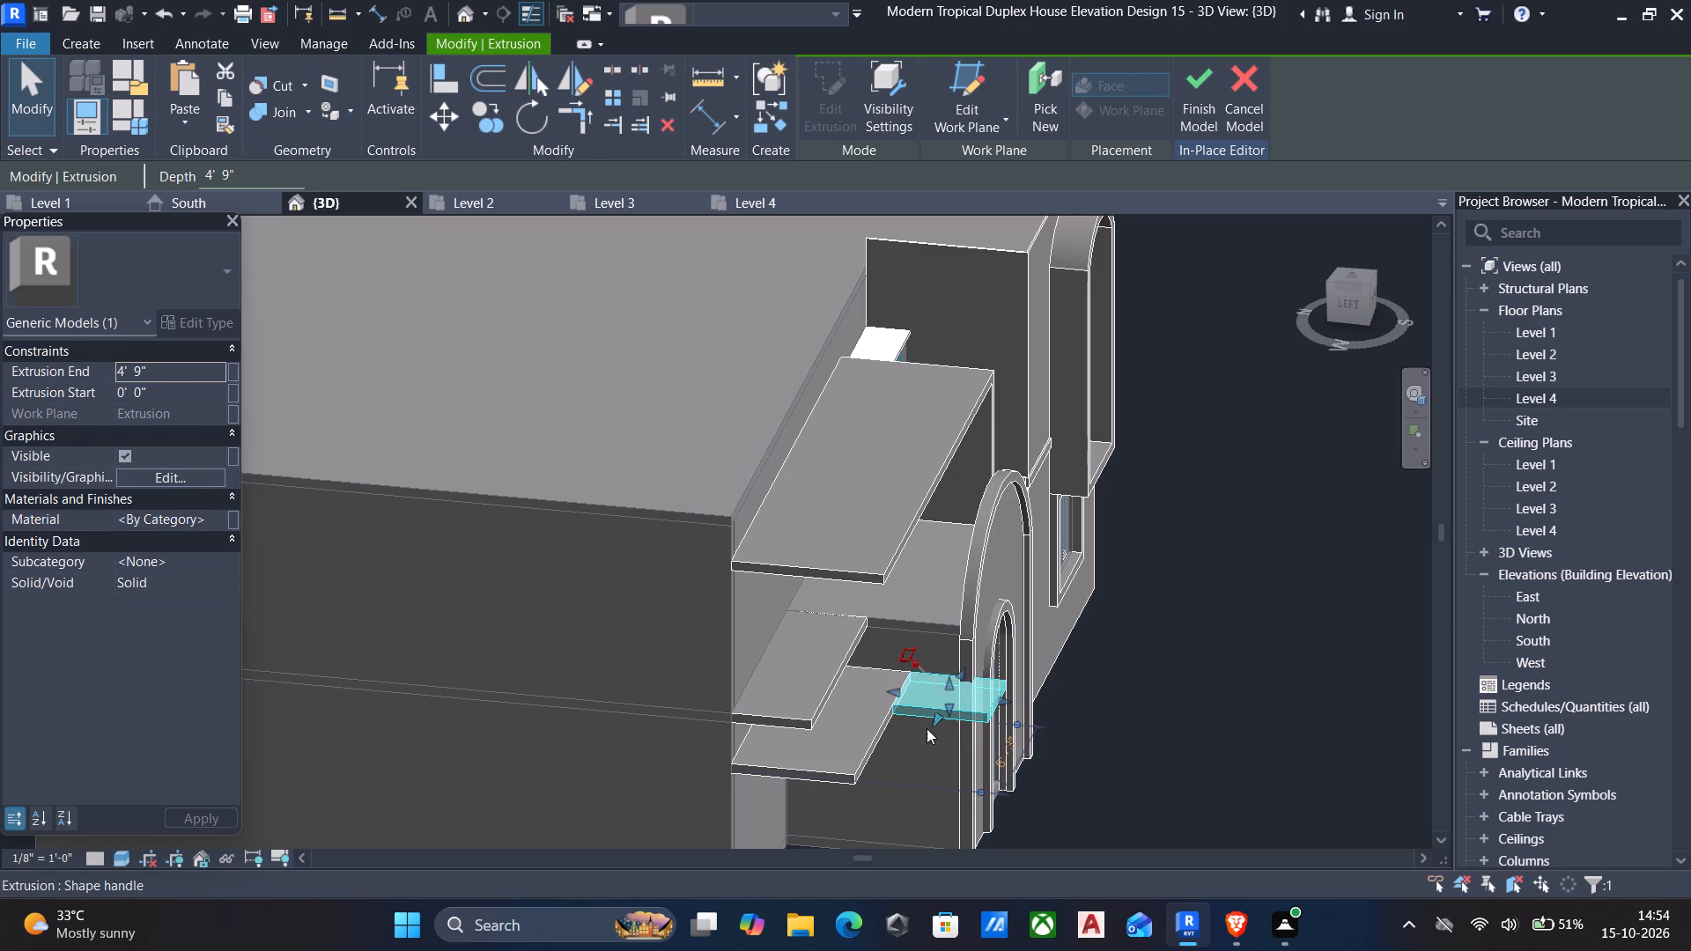
{"action": "left_click_drag", "start_coordinate": [940, 721], "coordinate": [940, 741]}
{"action": "key", "text": "Escape"}
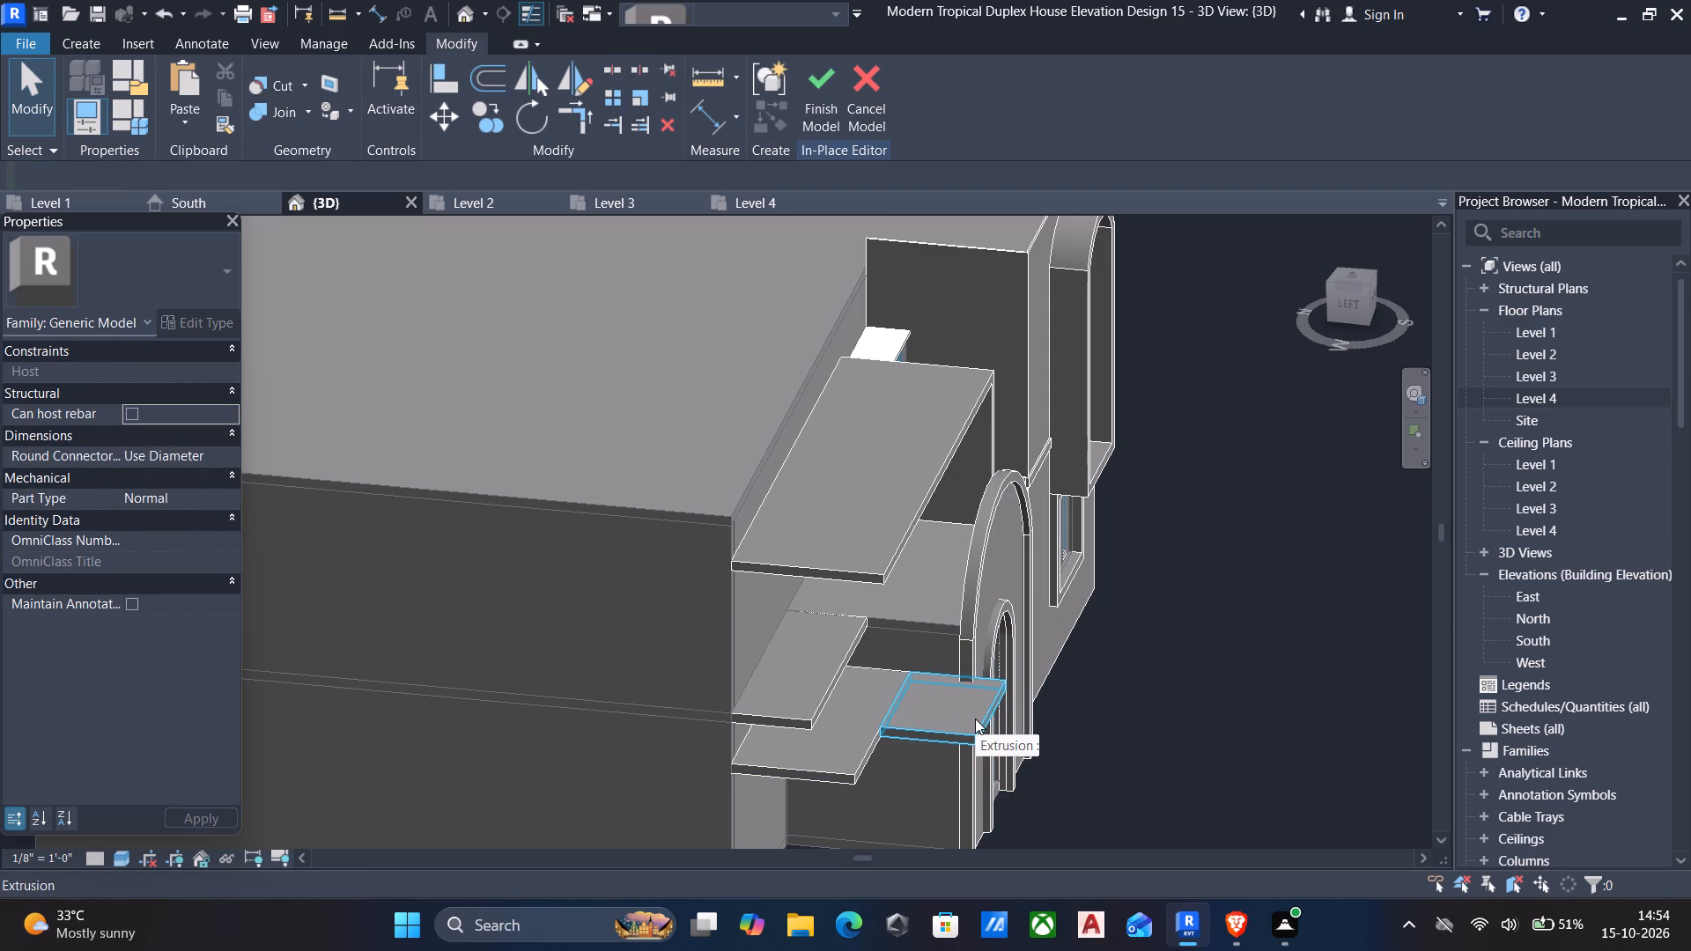
Pull the small slab's front face back to the rear face of the entrance arch wall, a depth of about 2' 7".
{"action": "left_click", "coordinate": [984, 717]}
{"action": "middle_click_drag", "start_coordinate": [978, 731], "coordinate": [1002, 652], "text": "shift"}
{"action": "left_click", "coordinate": [1349, 301]}
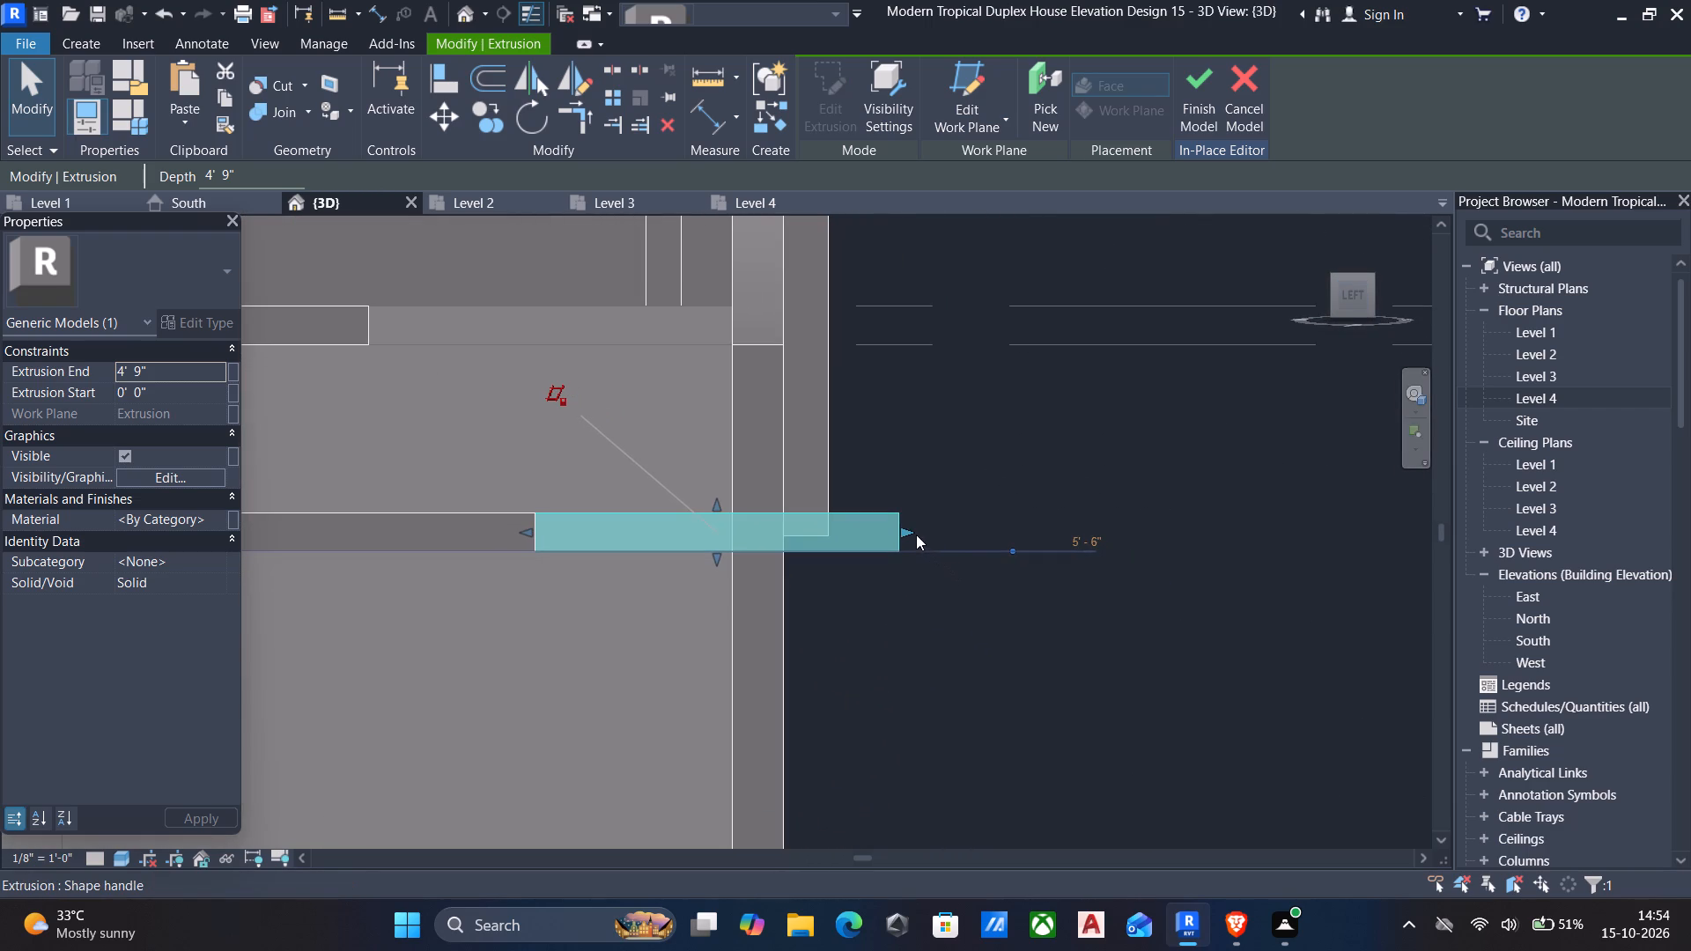
{"action": "left_click_drag", "start_coordinate": [910, 532], "coordinate": [730, 547]}
{"action": "scroll", "coordinate": [769, 555], "scroll_direction": "down", "scroll_amount": 3}
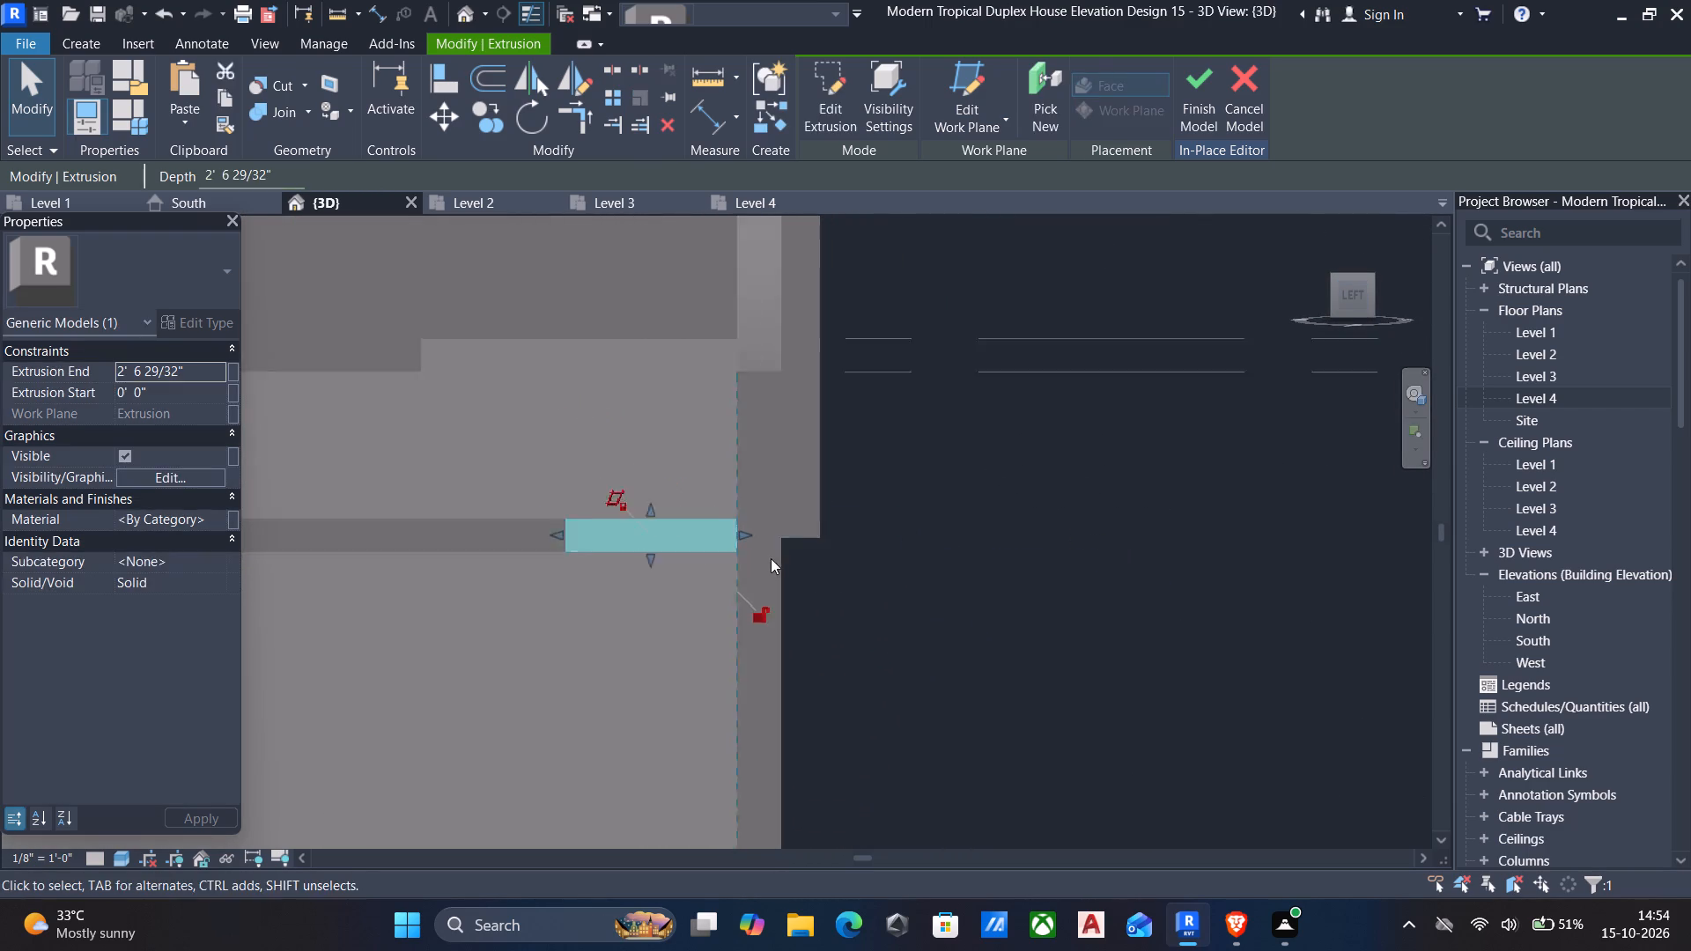
{"action": "scroll", "coordinate": [771, 558], "scroll_direction": "down", "scroll_amount": 4}
{"action": "key", "text": "Escape"}
{"action": "scroll", "coordinate": [876, 593], "scroll_direction": "down", "scroll_amount": 4}
Start a new extrusion on the lowest long slab's top face and sketch a lengthwise strip 12' 7 1/2" long and about 8 11/16" wide.
{"action": "middle_click_drag", "start_coordinate": [897, 599], "coordinate": [616, 808], "text": "shift"}
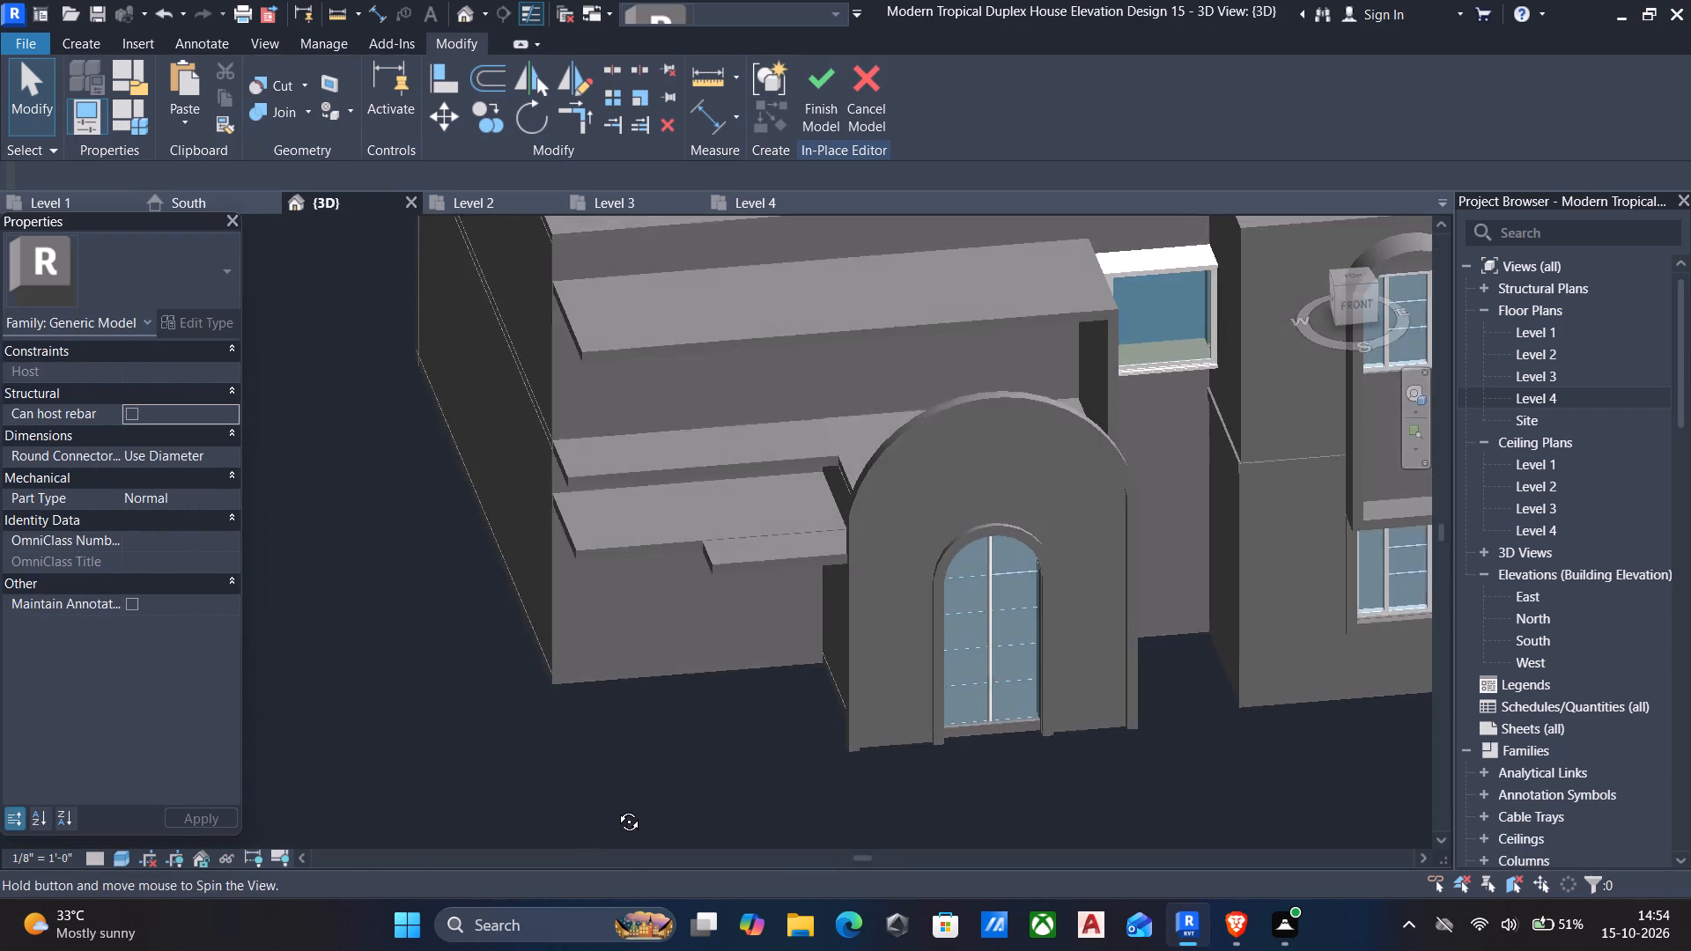
{"action": "middle_click_drag", "start_coordinate": [616, 808], "coordinate": [607, 848], "text": "shift"}
{"action": "middle_click_drag", "start_coordinate": [727, 628], "coordinate": [1059, 608], "text": "shift"}
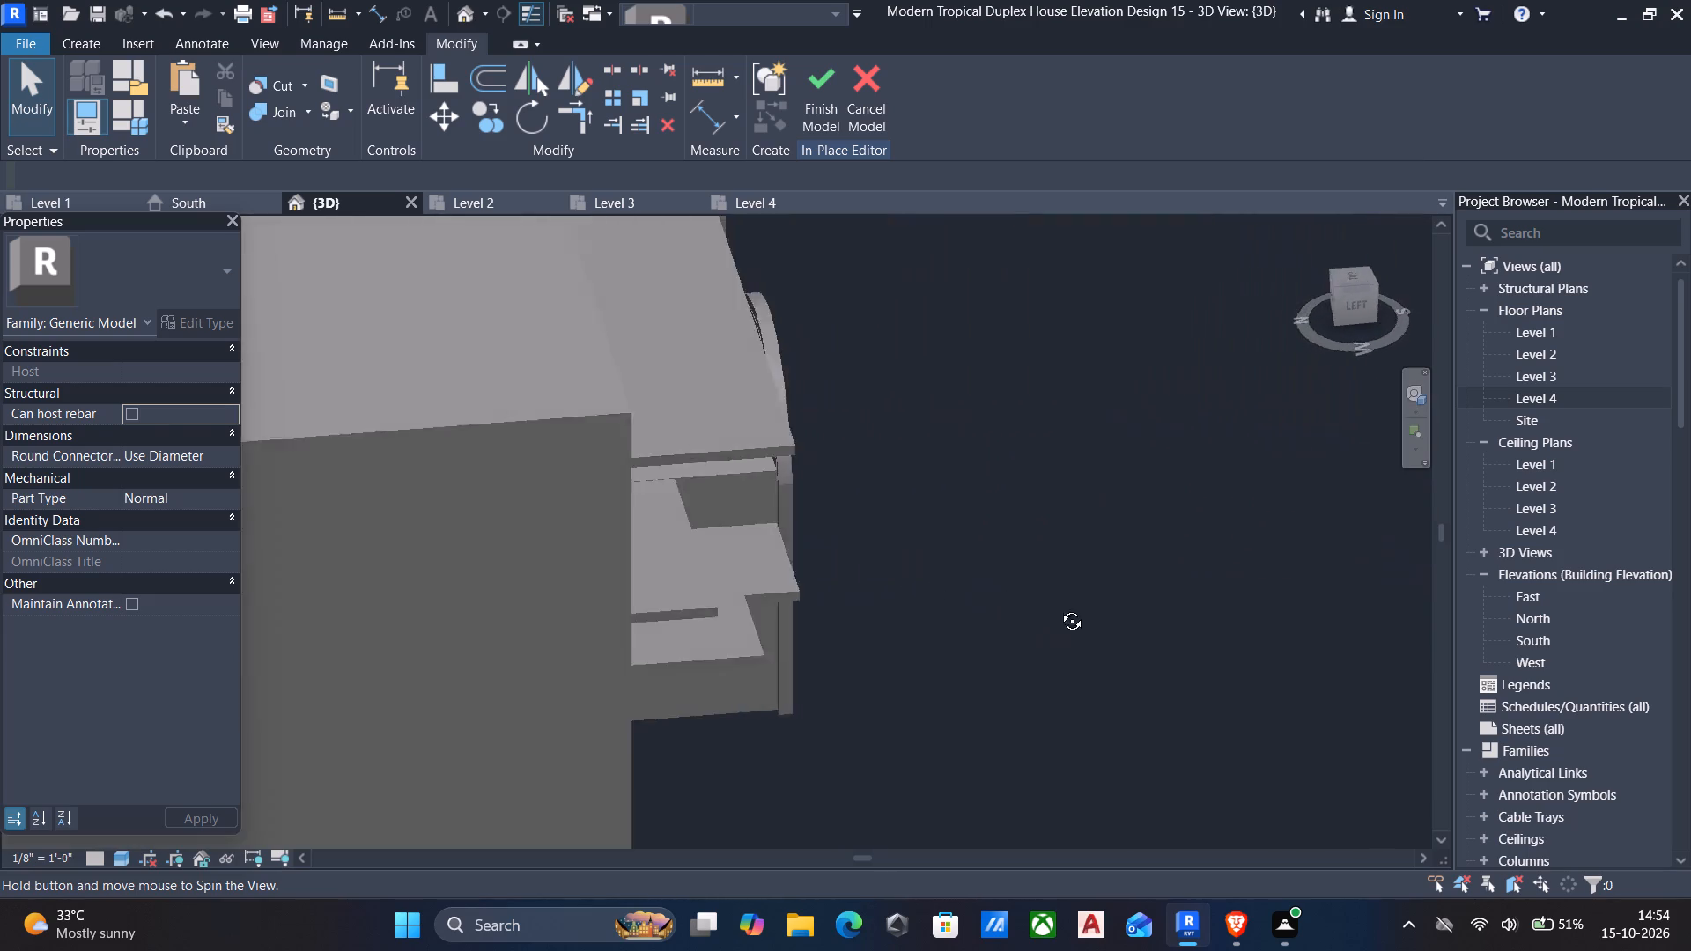
{"action": "middle_click_drag", "start_coordinate": [1059, 608], "coordinate": [707, 589], "text": "shift"}
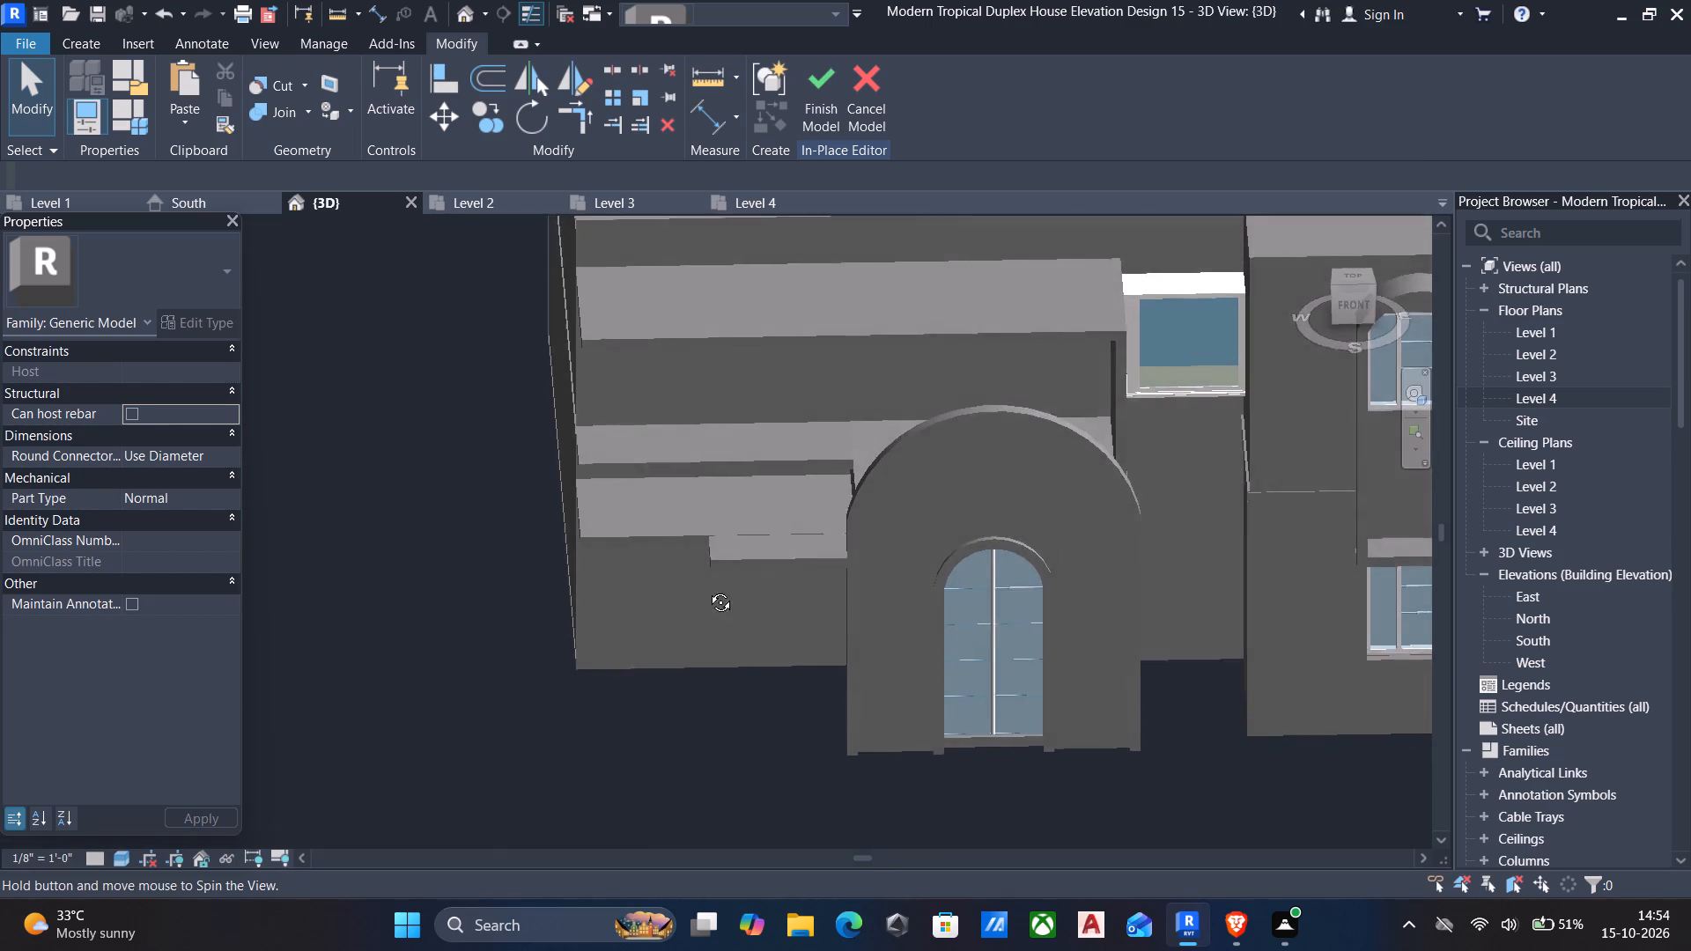
{"action": "middle_click_drag", "start_coordinate": [707, 589], "coordinate": [936, 637], "text": "shift"}
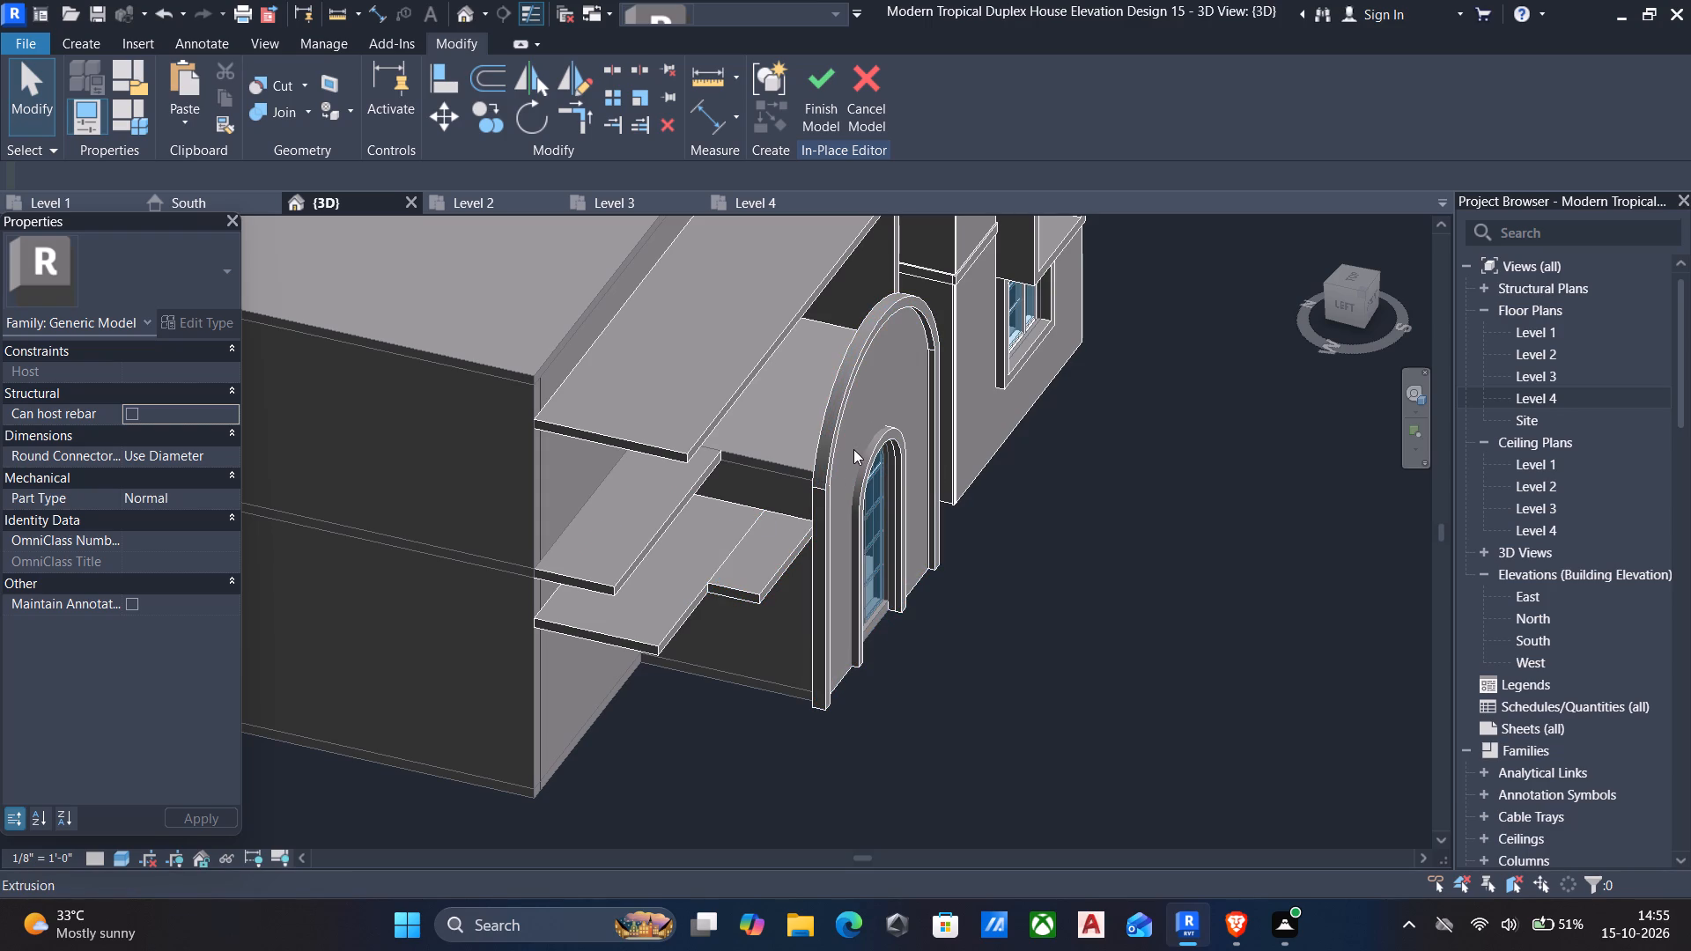
{"action": "left_click", "coordinate": [76, 44]}
{"action": "left_click", "coordinate": [181, 85]}
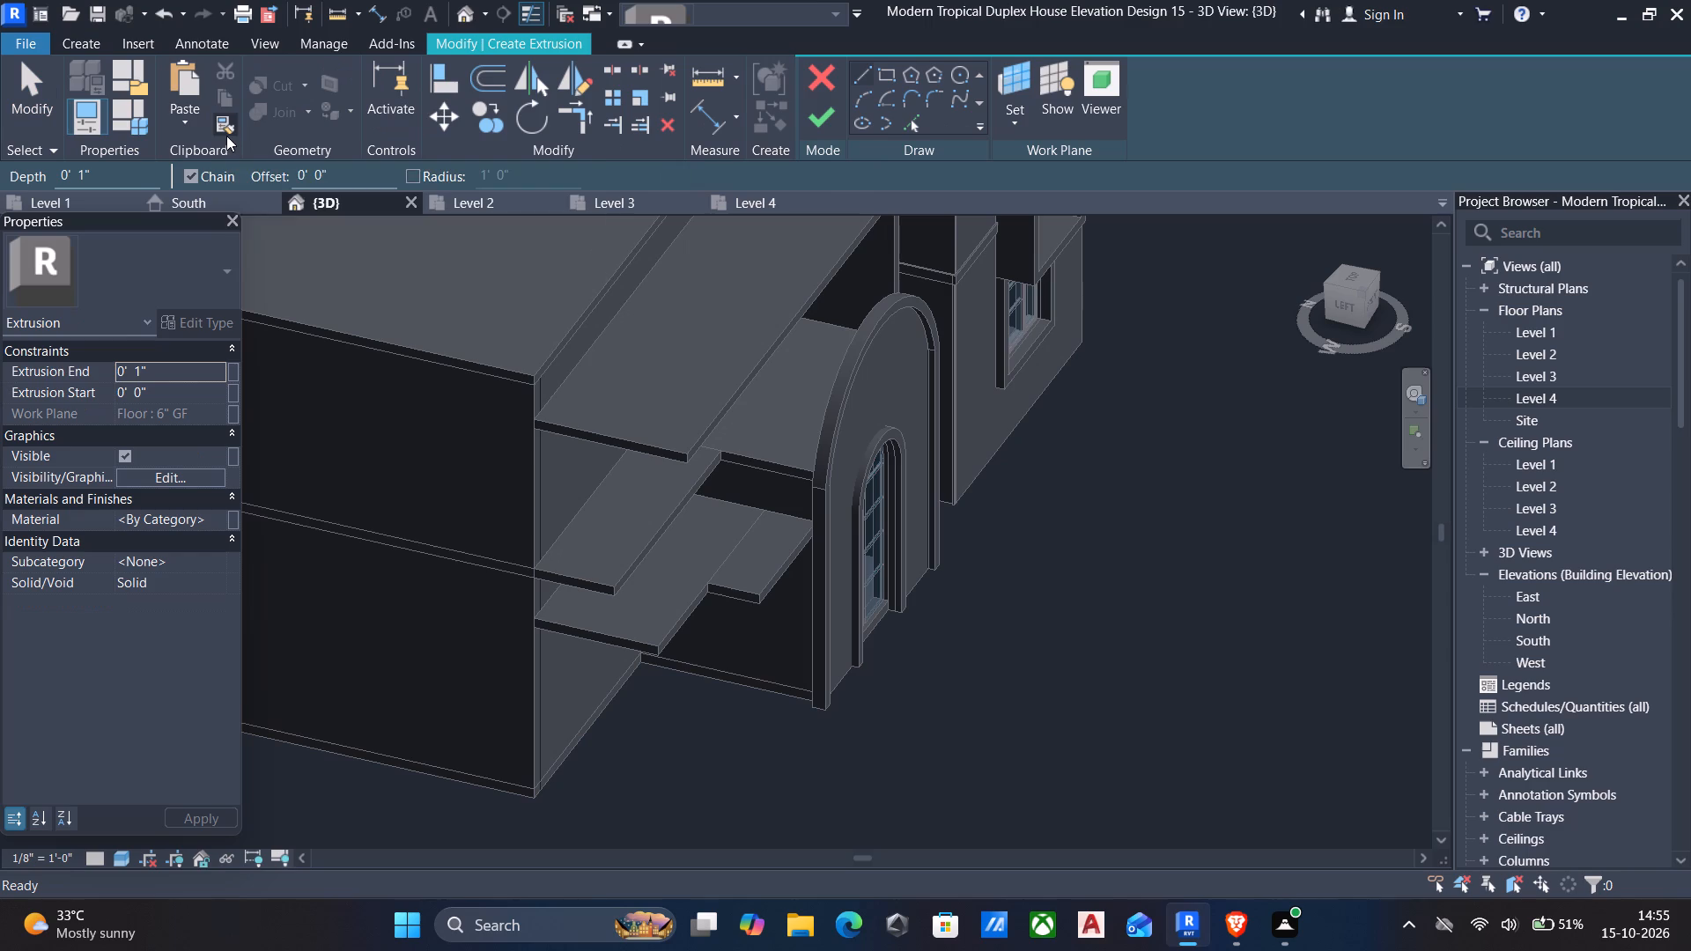
{"action": "left_click", "coordinate": [1003, 123]}
{"action": "left_click", "coordinate": [1063, 205]}
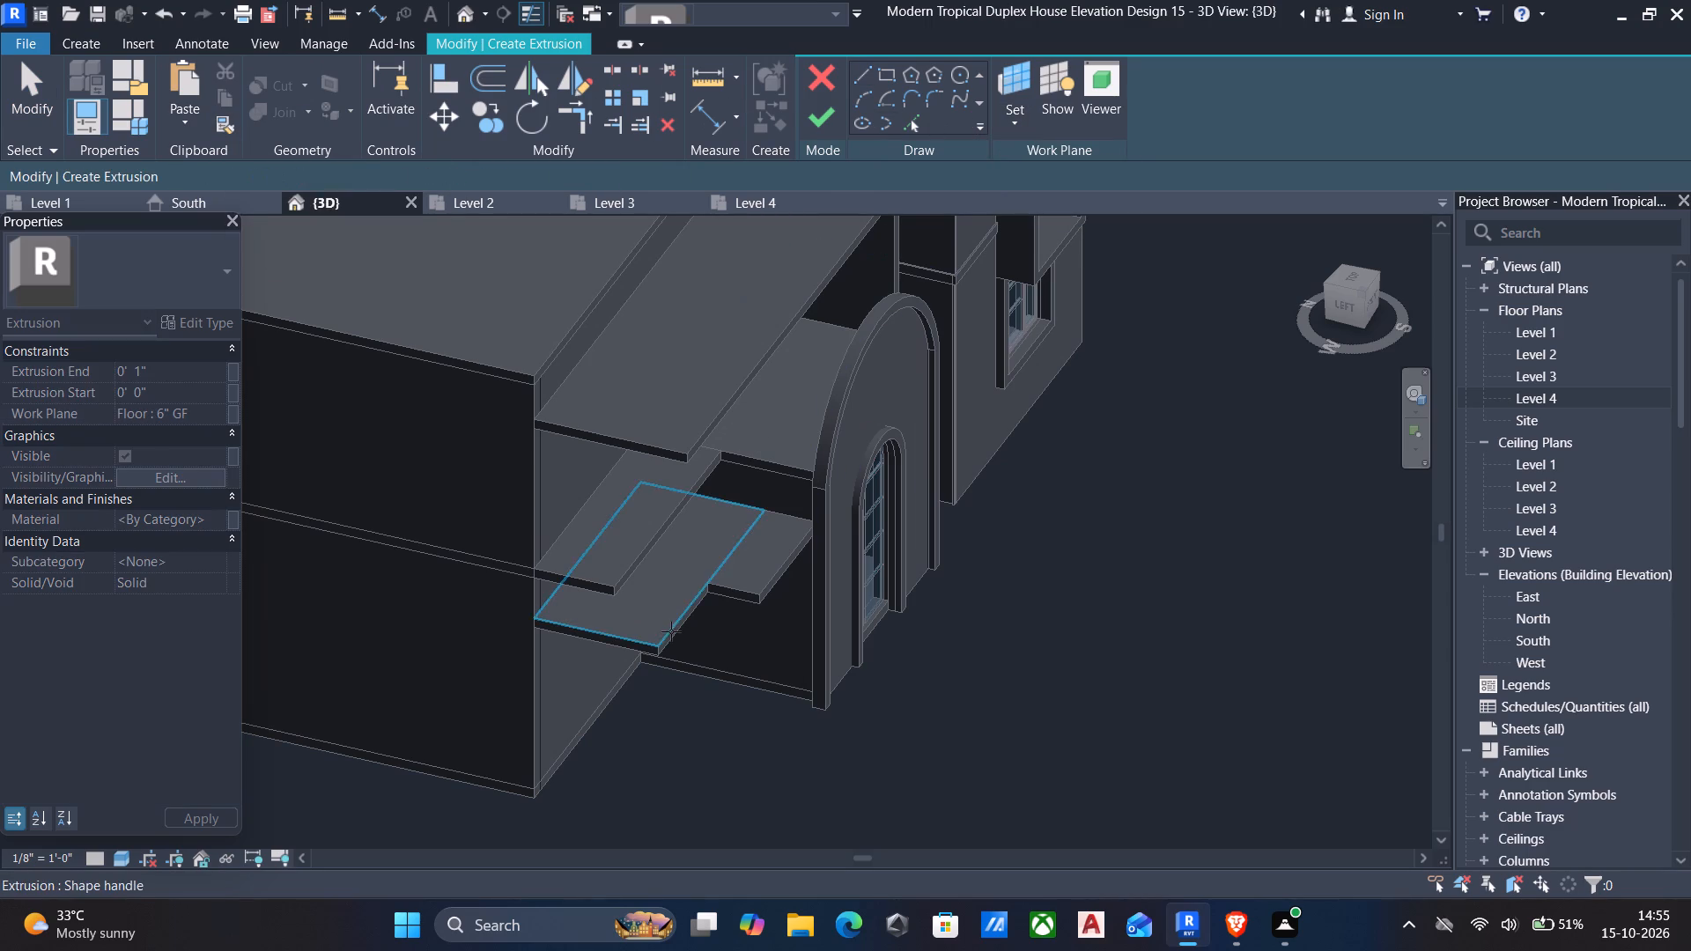
{"action": "left_click", "coordinate": [662, 636]}
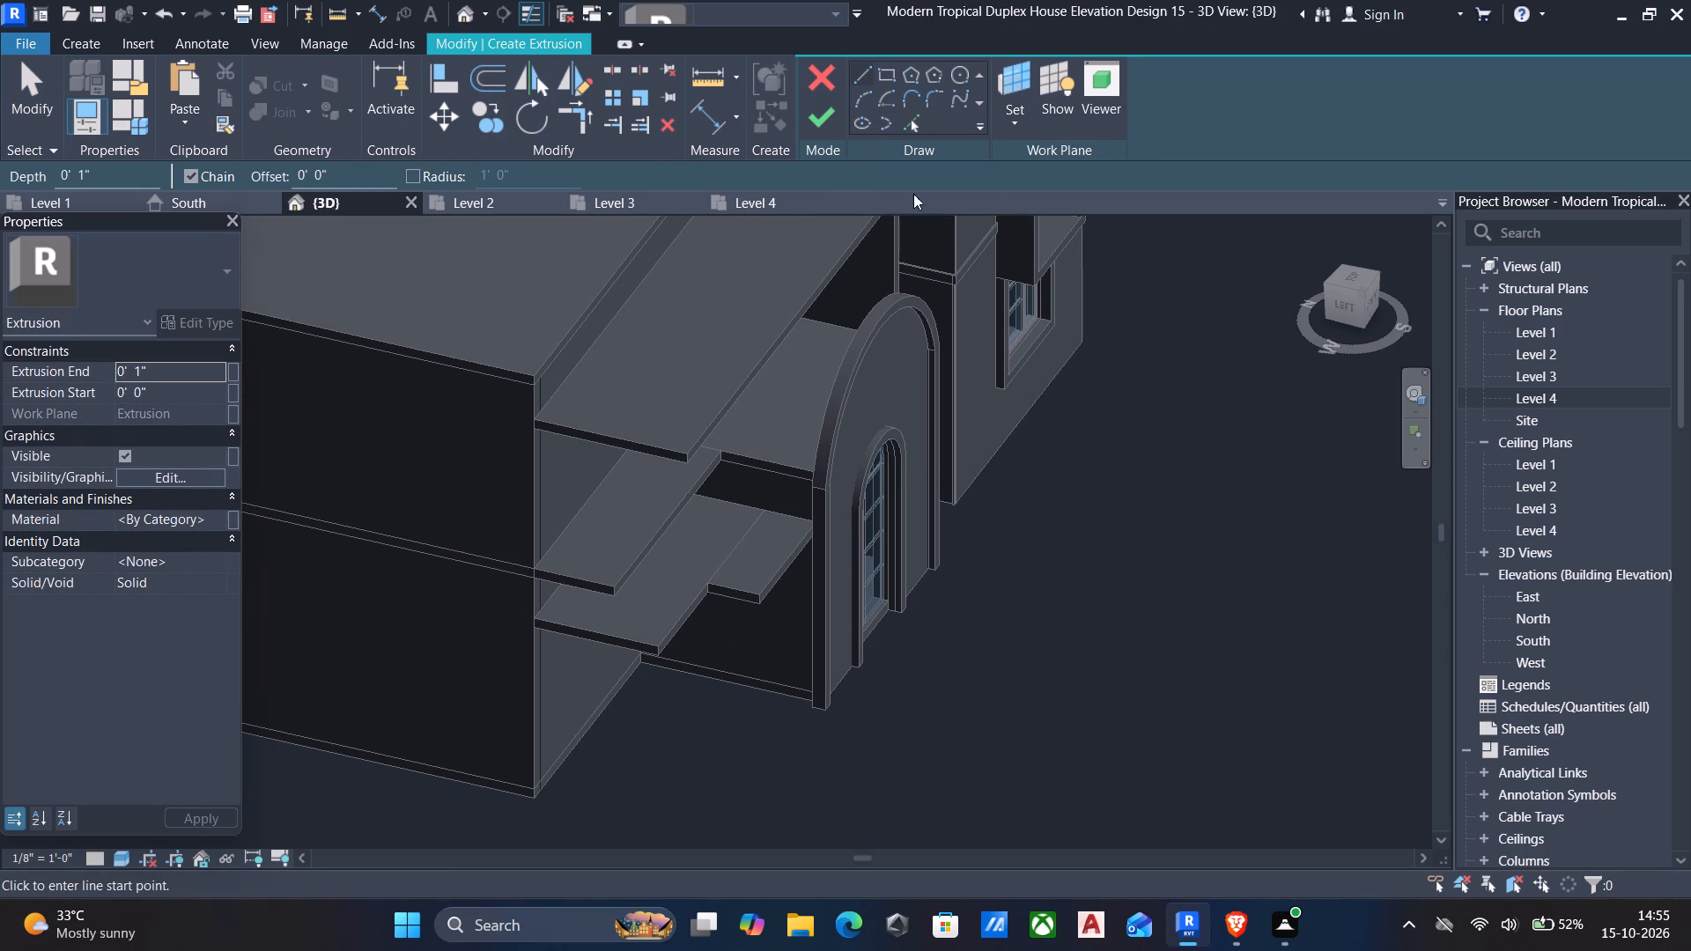
{"action": "left_click", "coordinate": [885, 70]}
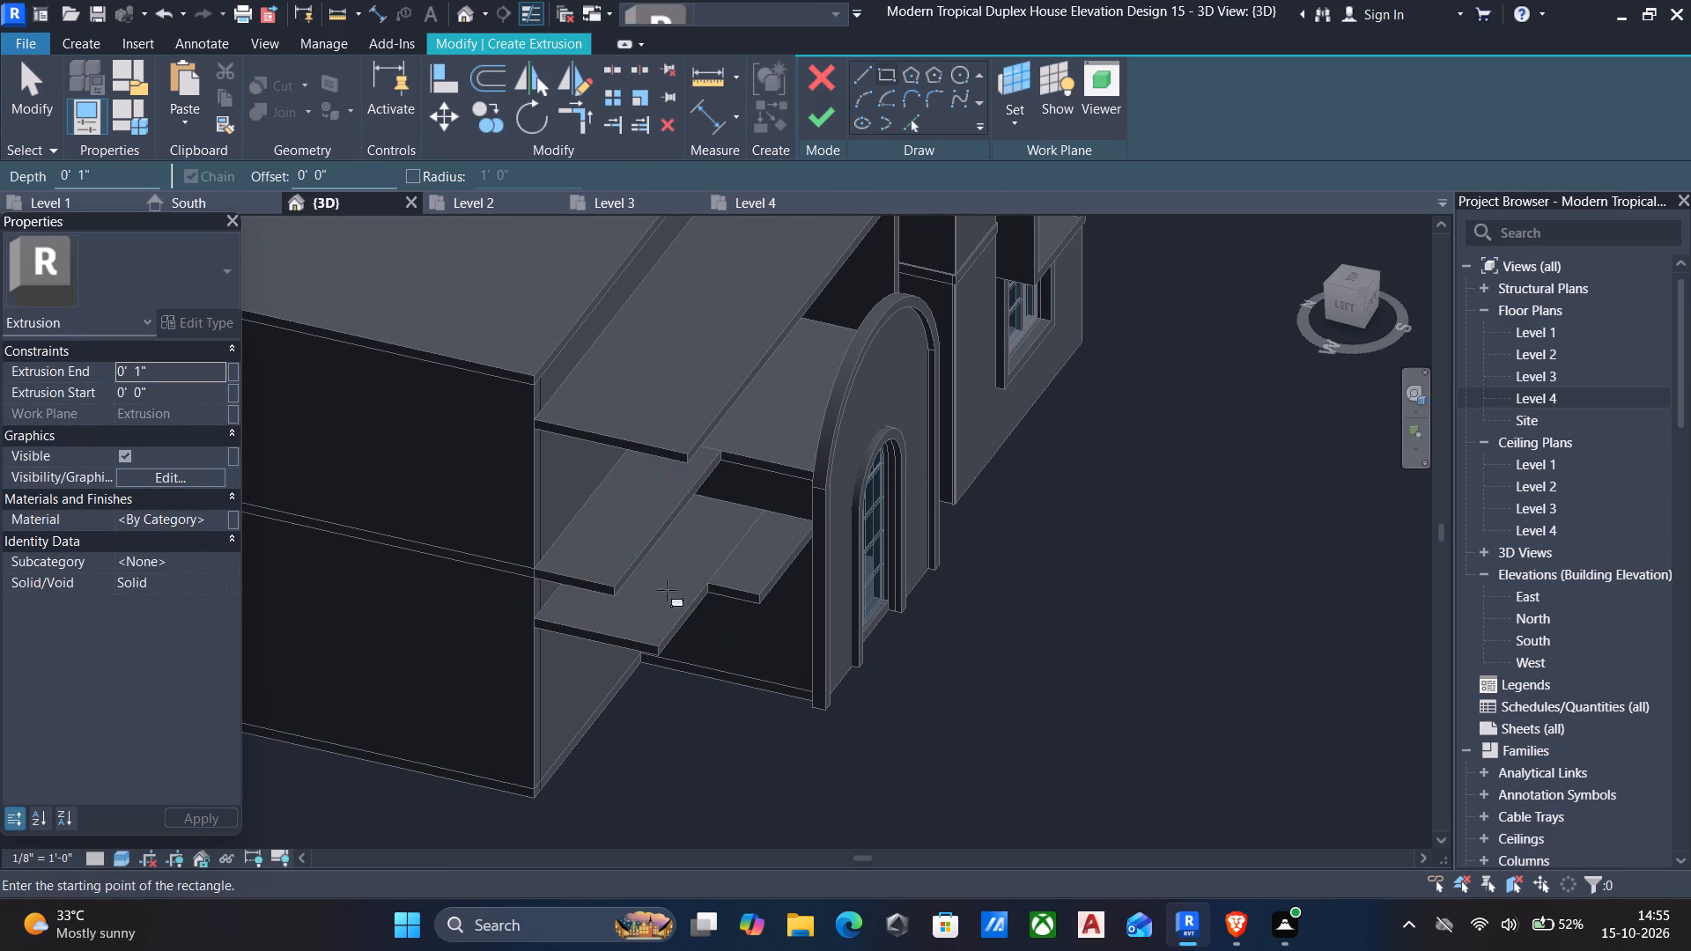
{"action": "scroll", "coordinate": [727, 502], "scroll_direction": "up", "scroll_amount": 3}
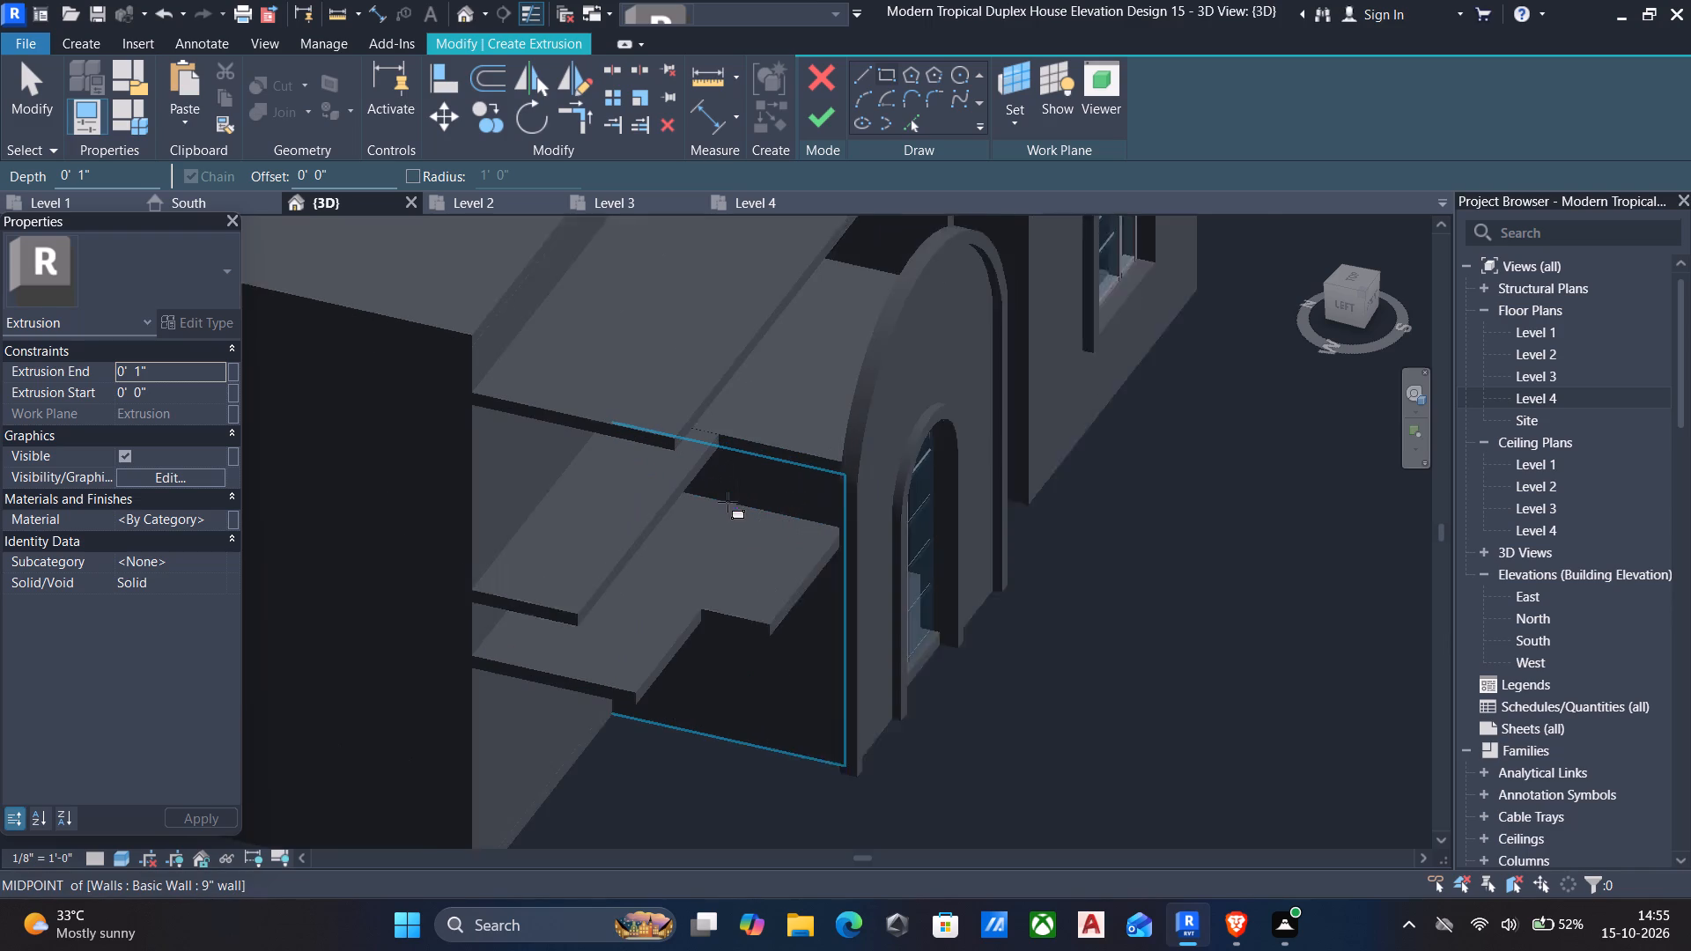
{"action": "left_click", "coordinate": [725, 499]}
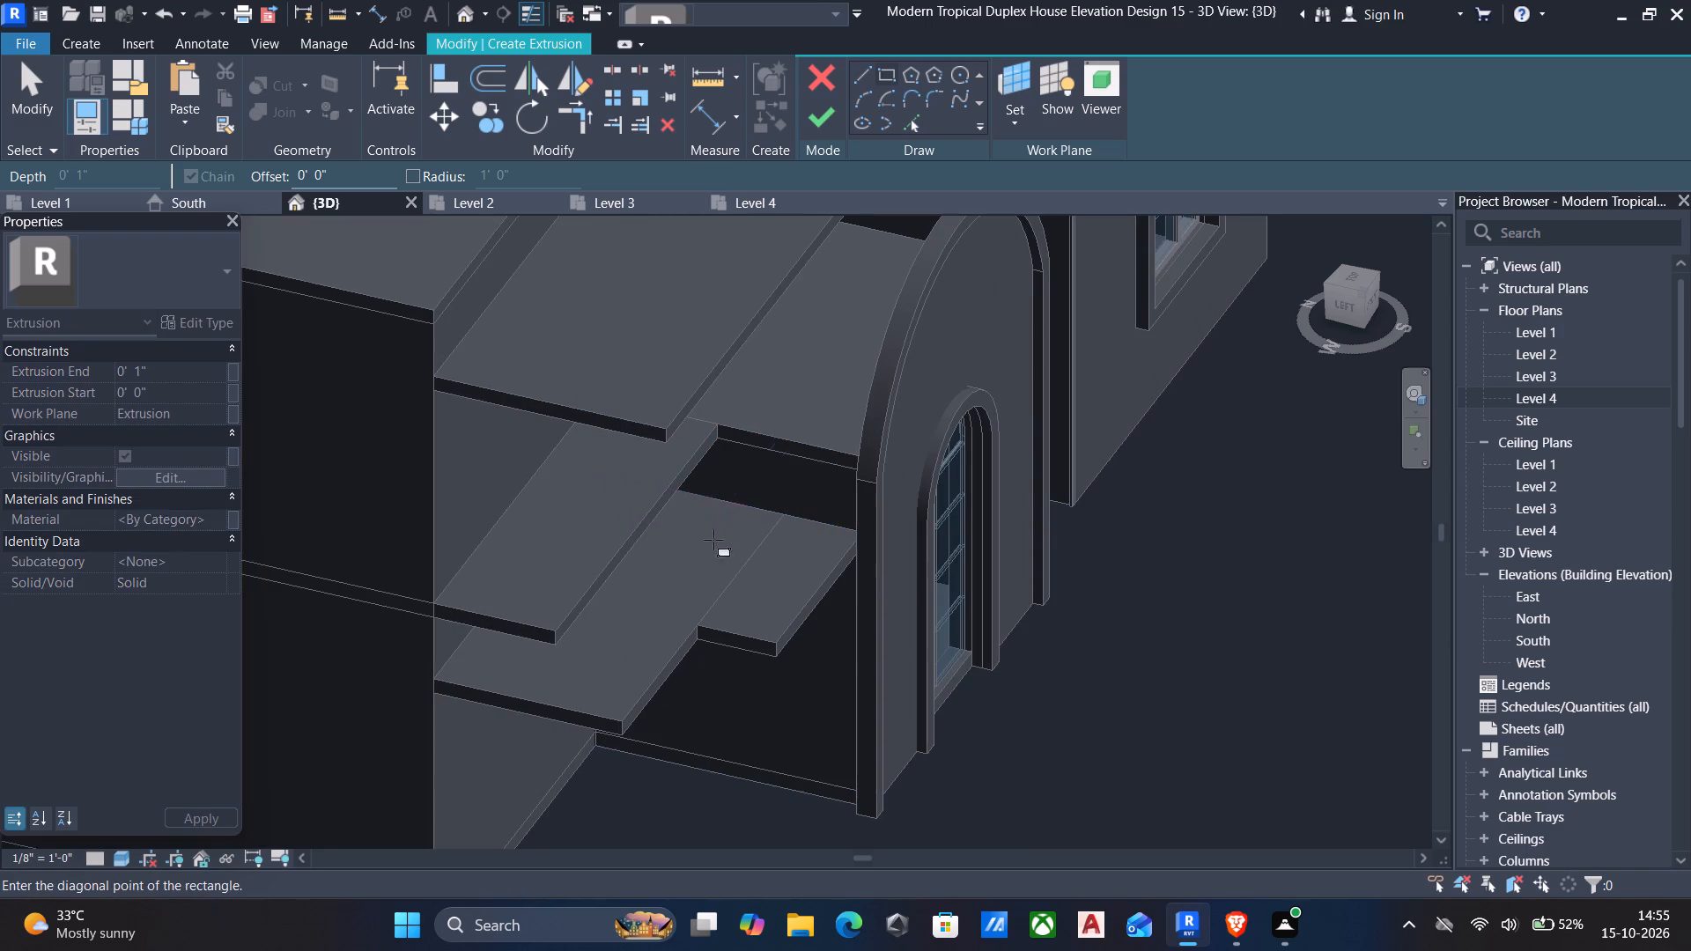
{"action": "left_click", "coordinate": [591, 711]}
{"action": "key", "text": "Escape"}
{"action": "key", "text": "Escape"}
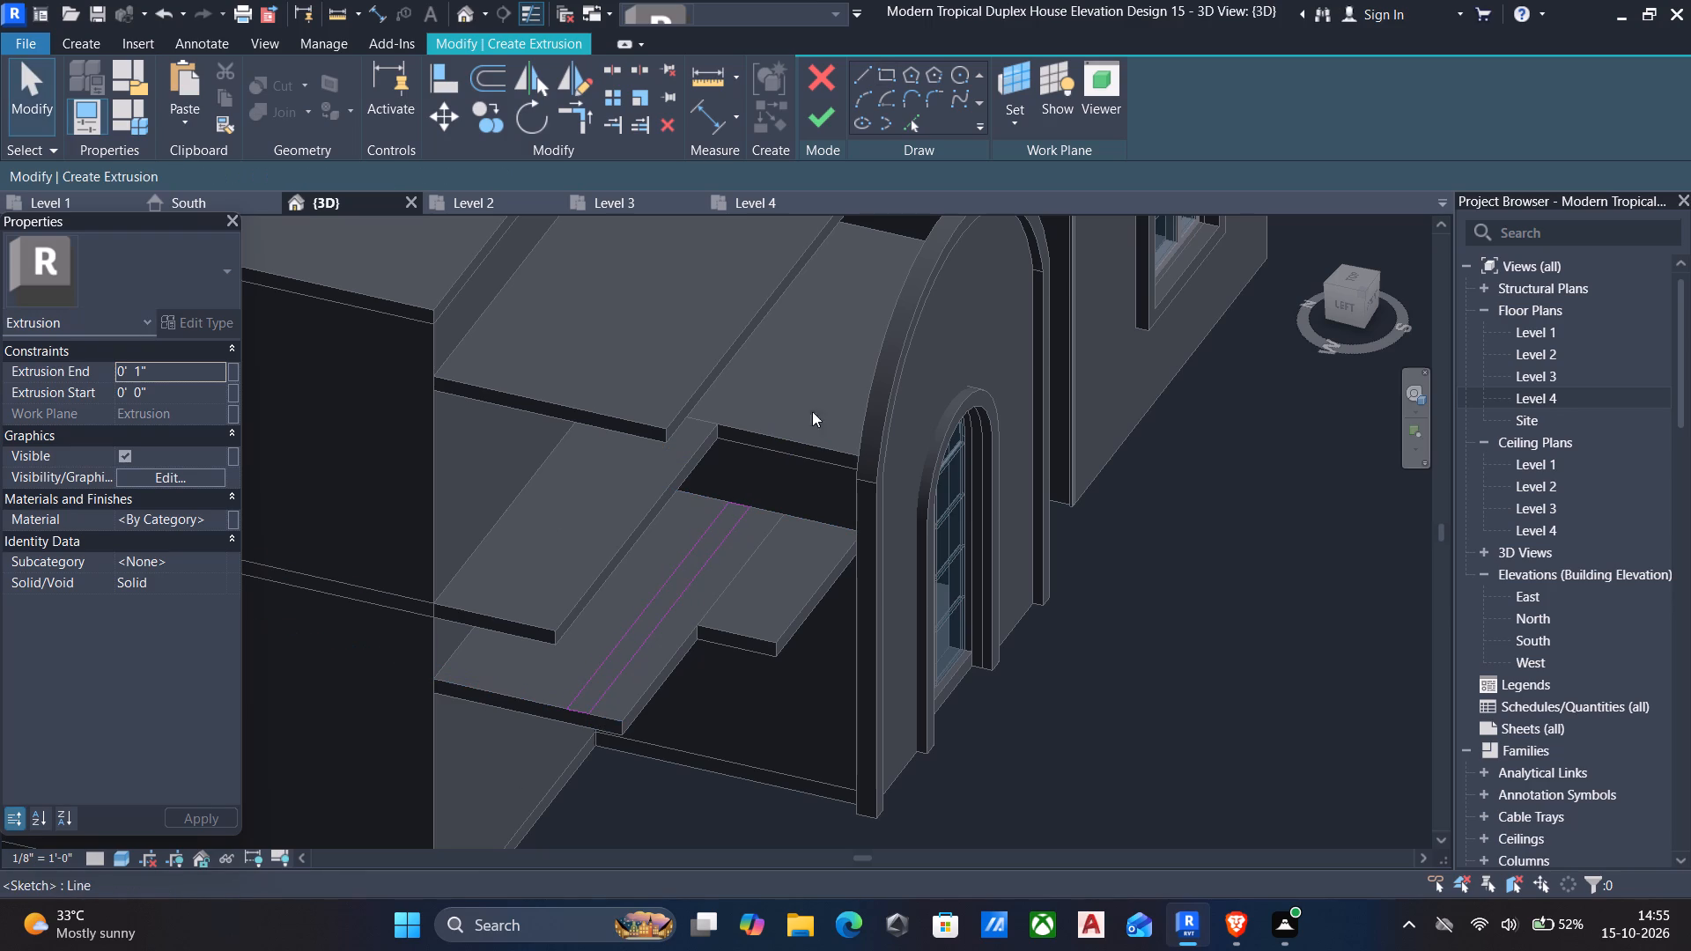
{"action": "left_click", "coordinate": [819, 121]}
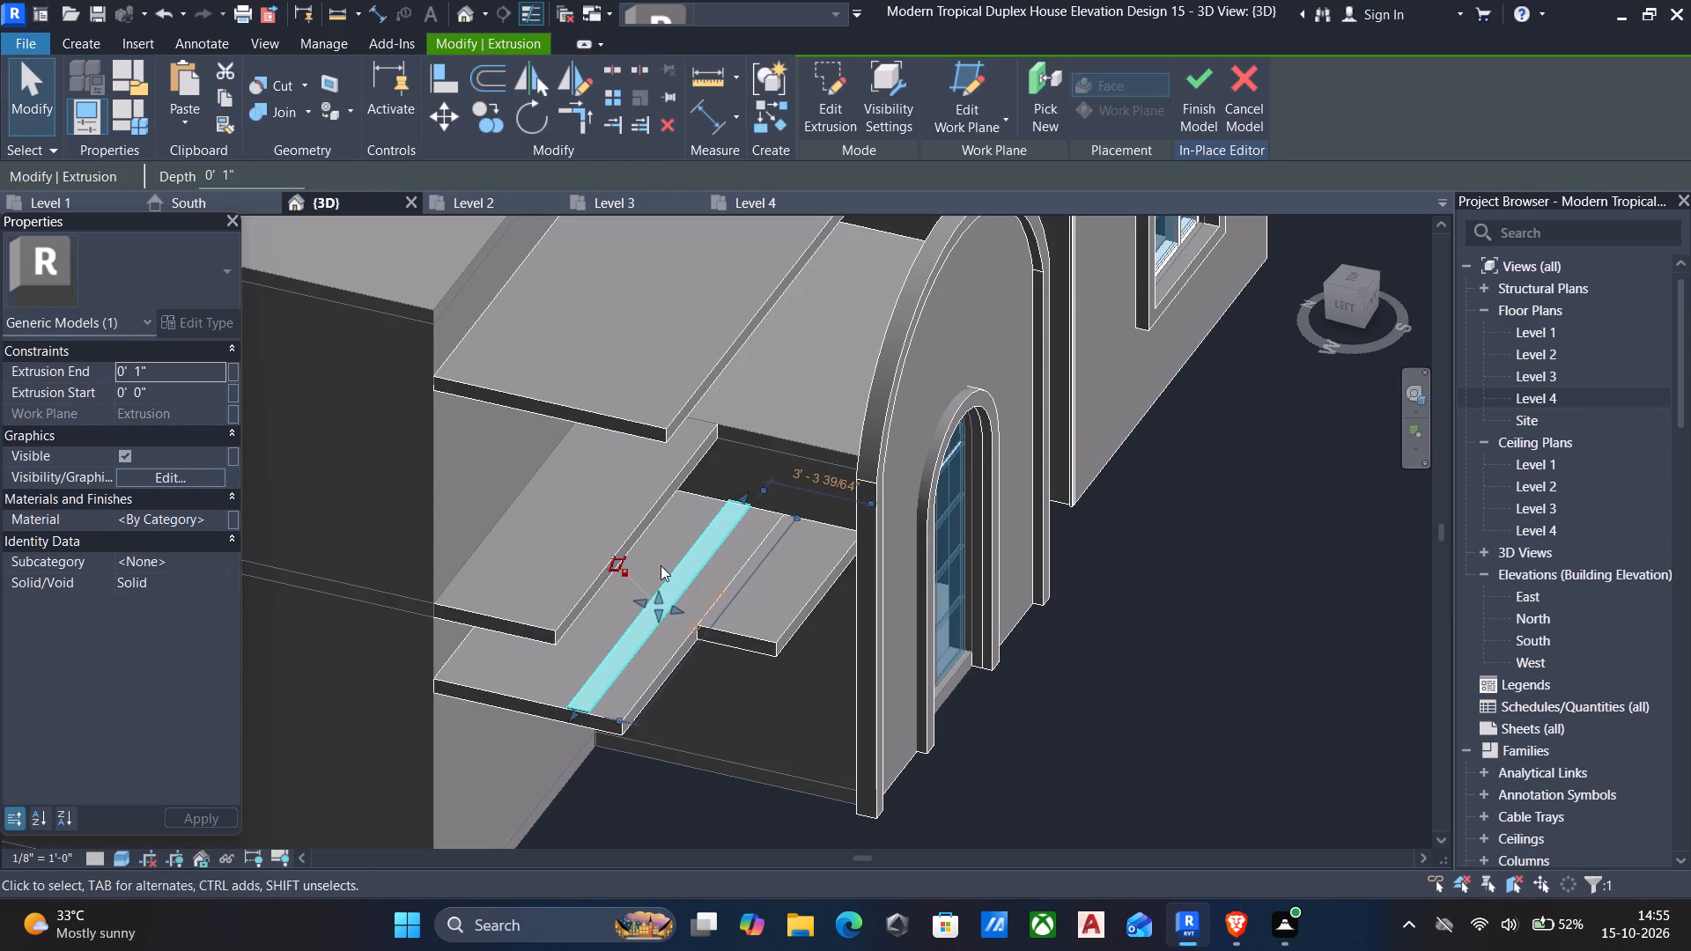
Raise the strip extrusion to a height of about 2' 8 7/16", level with the top of the middle slab.
{"action": "left_click_drag", "start_coordinate": [662, 598], "coordinate": [682, 423]}
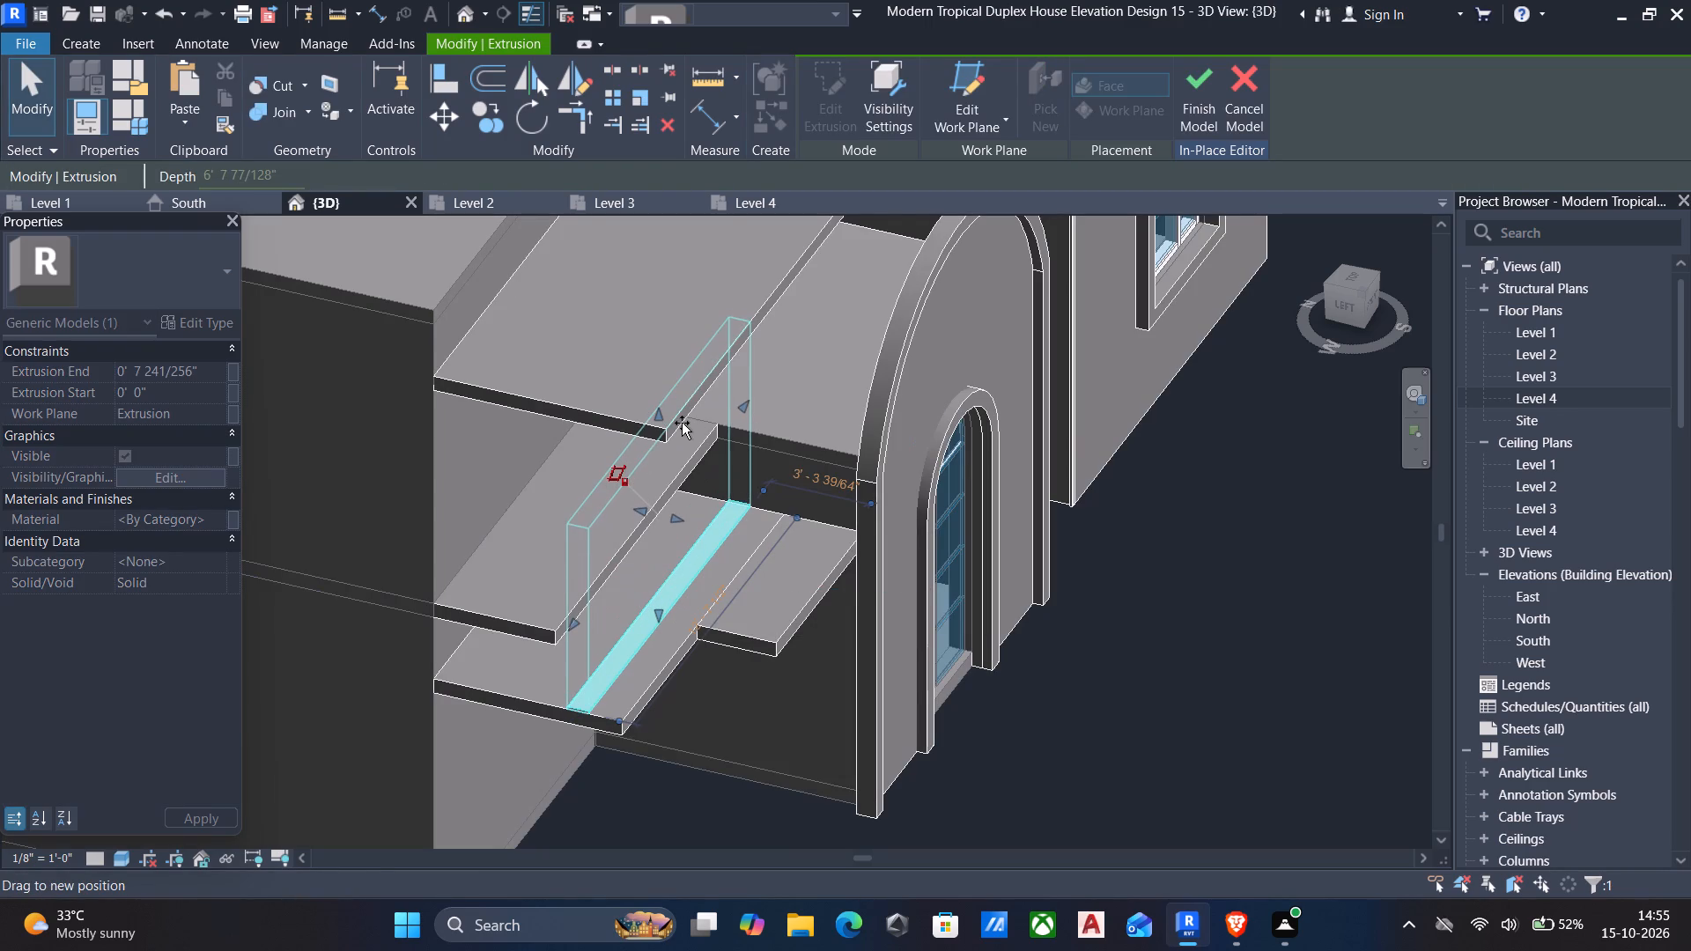
{"action": "left_click_drag", "start_coordinate": [682, 423], "coordinate": [681, 424]}
{"action": "key", "text": "Escape"}
{"action": "middle_click_drag", "start_coordinate": [706, 614], "coordinate": [686, 384], "text": "shift"}
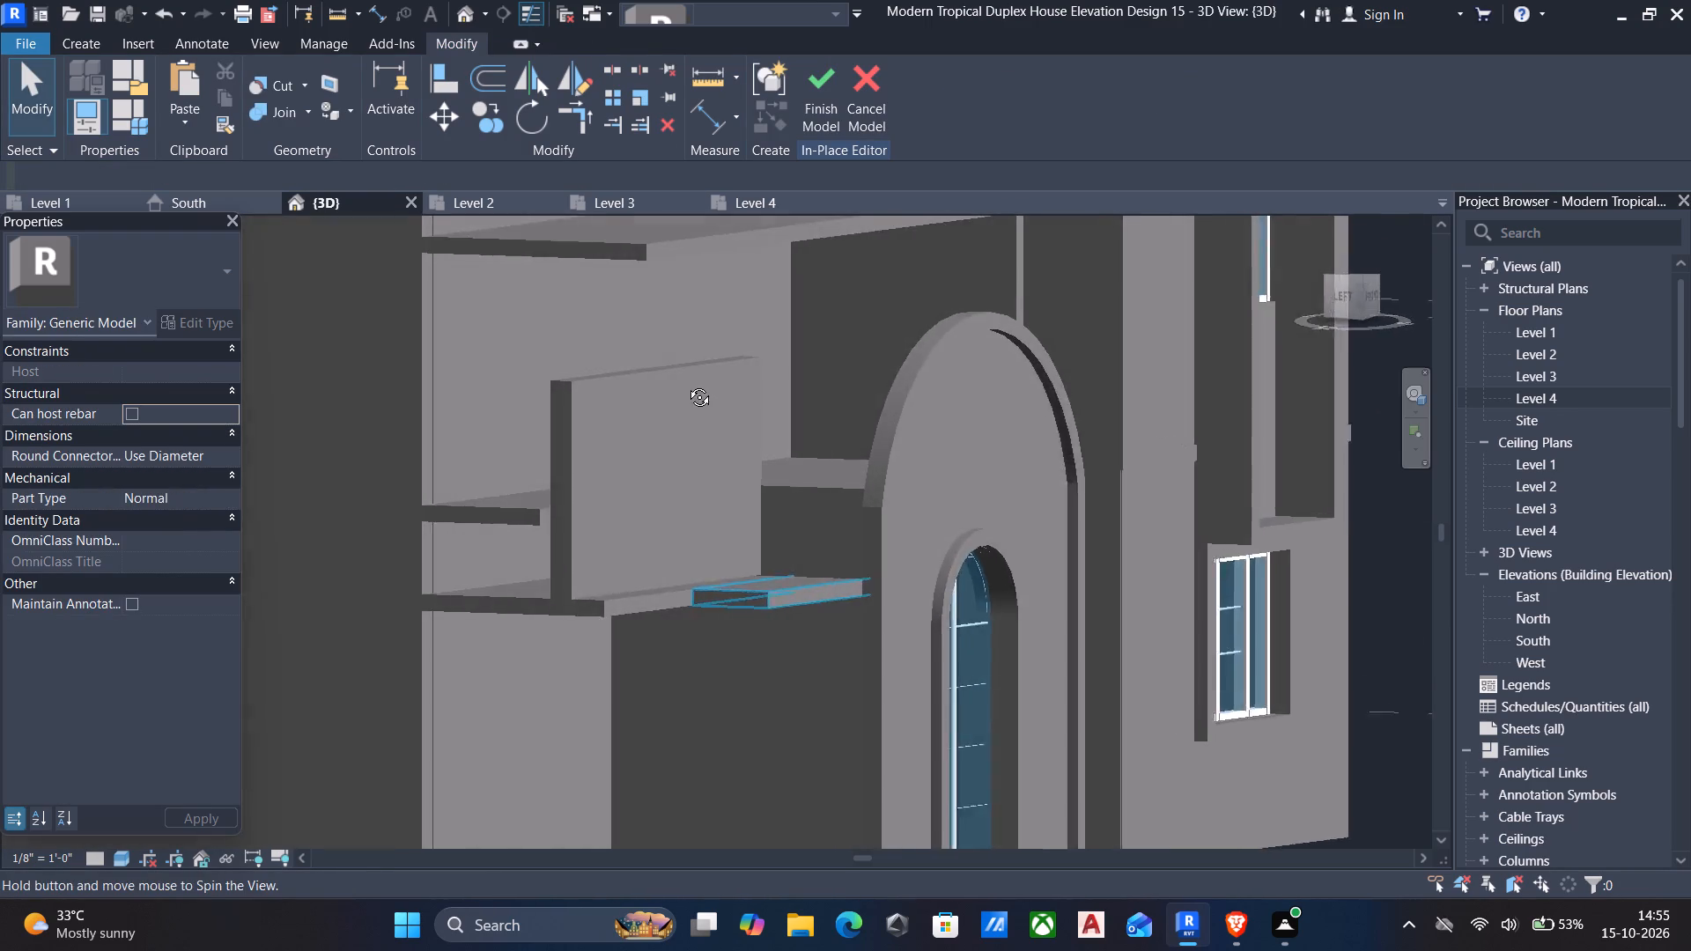
{"action": "middle_click_drag", "start_coordinate": [686, 384], "coordinate": [550, 380], "text": "shift"}
{"action": "left_click", "coordinate": [555, 371]}
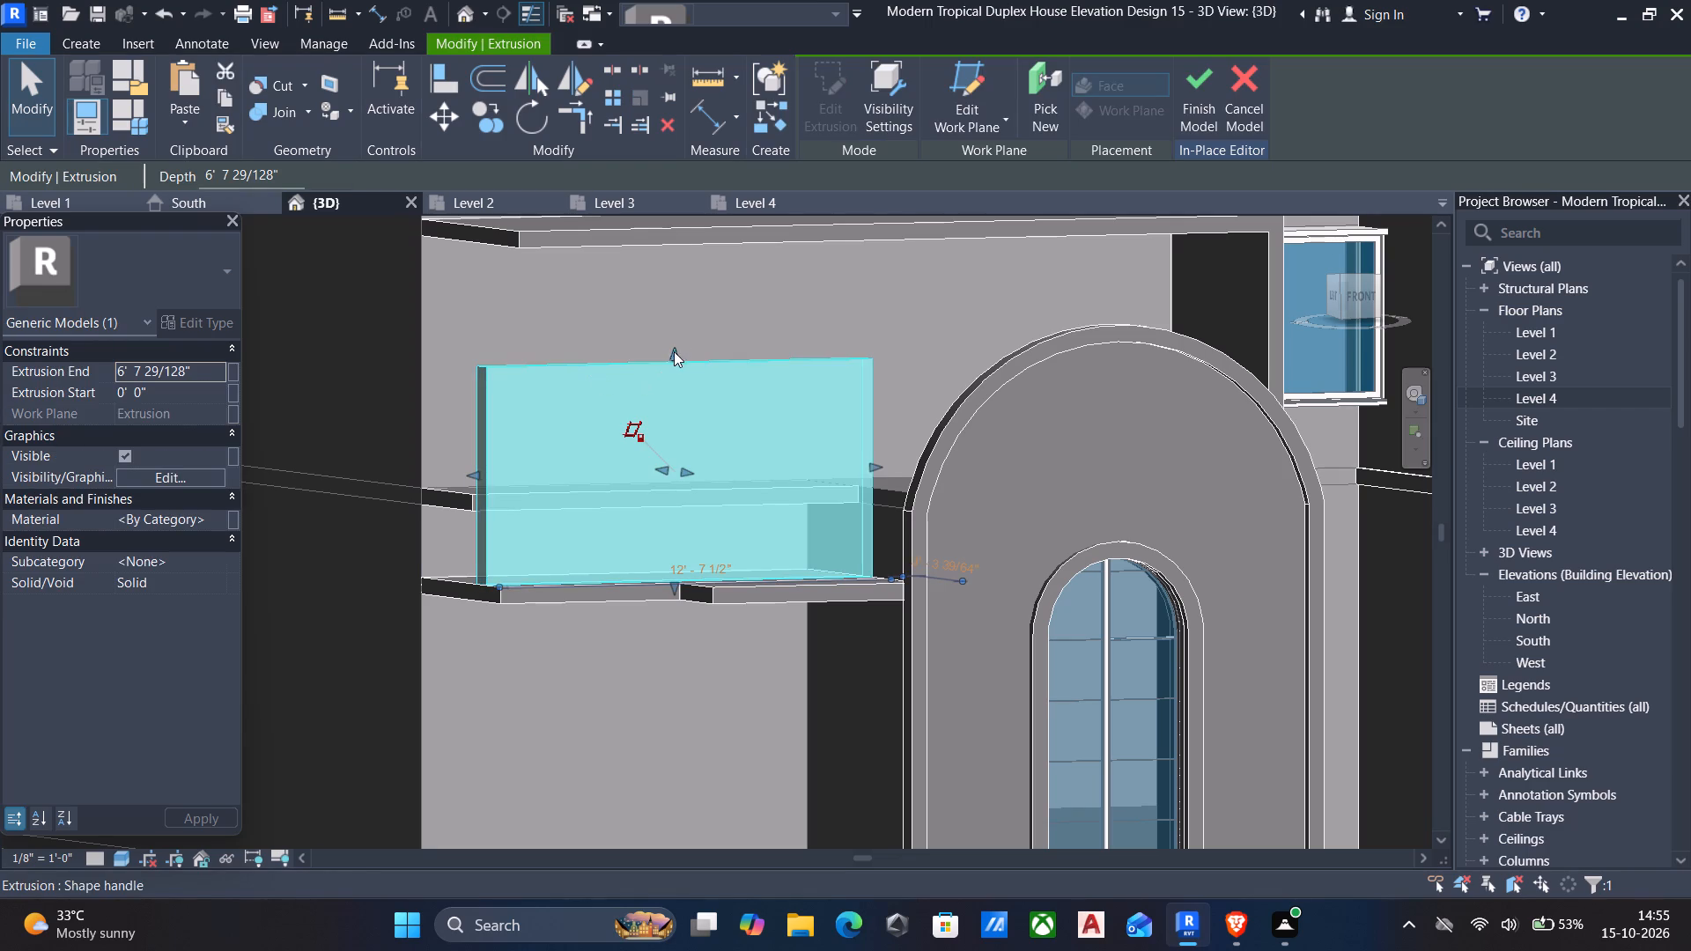
{"action": "left_click_drag", "start_coordinate": [670, 351], "coordinate": [677, 492]}
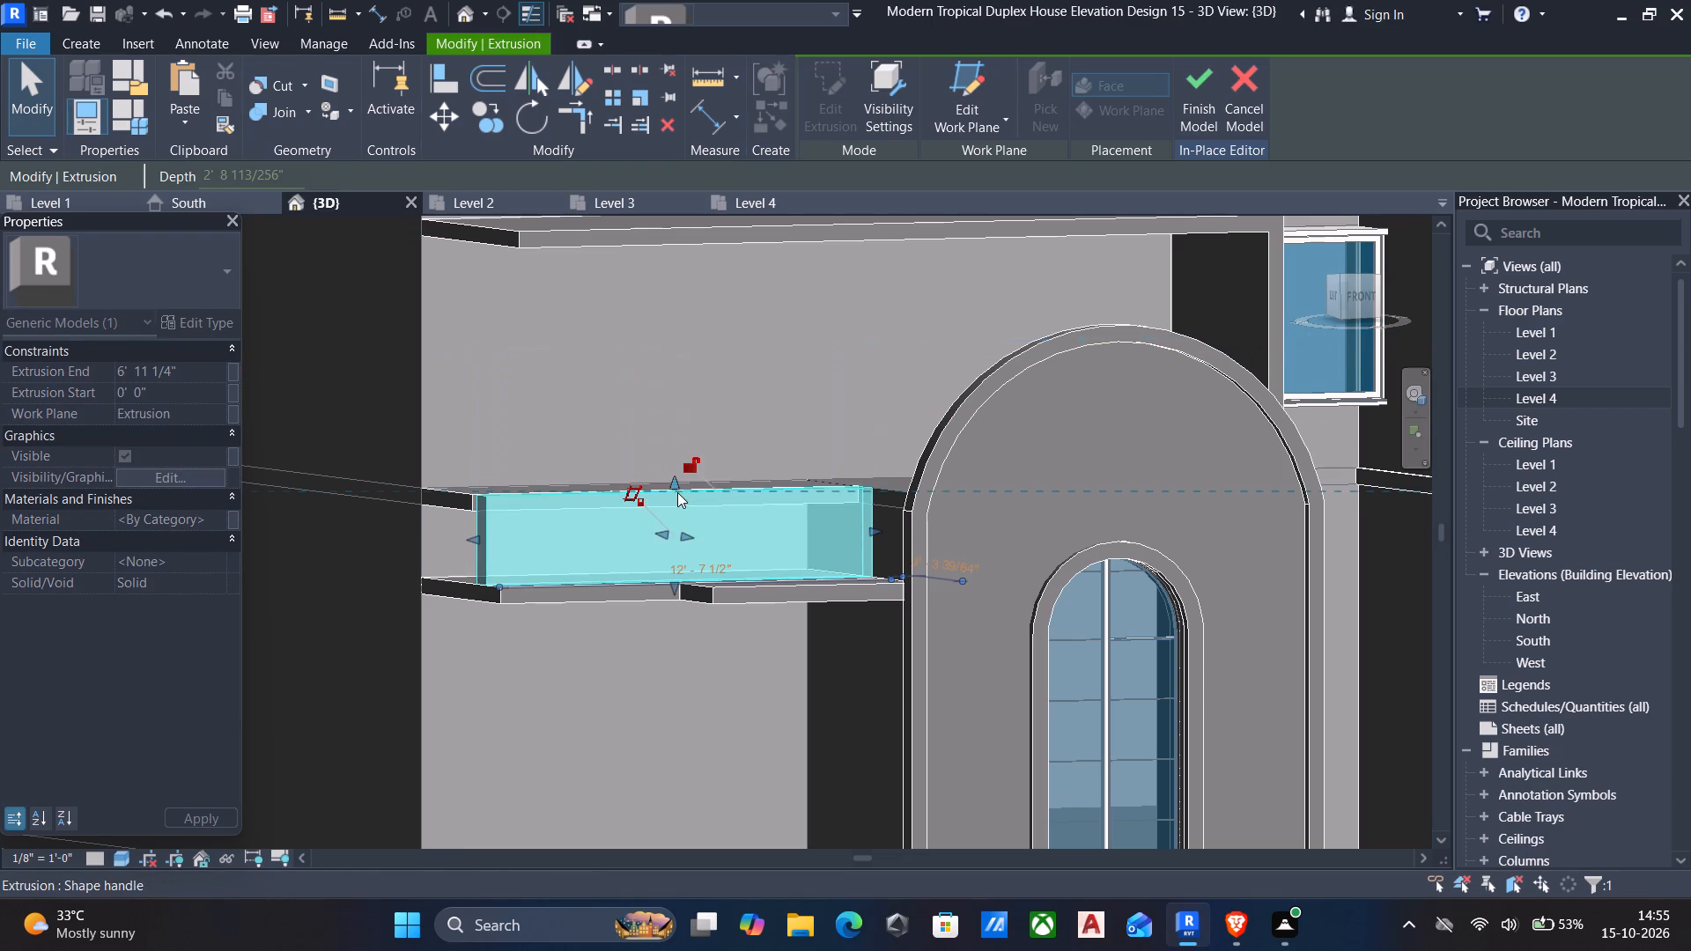
{"action": "key", "text": "Escape"}
Edit the upright strip extrusion's sketch on the lowest long slab and set the strip's width to 6".
{"action": "middle_click_drag", "start_coordinate": [671, 524], "coordinate": [908, 645], "text": "shift"}
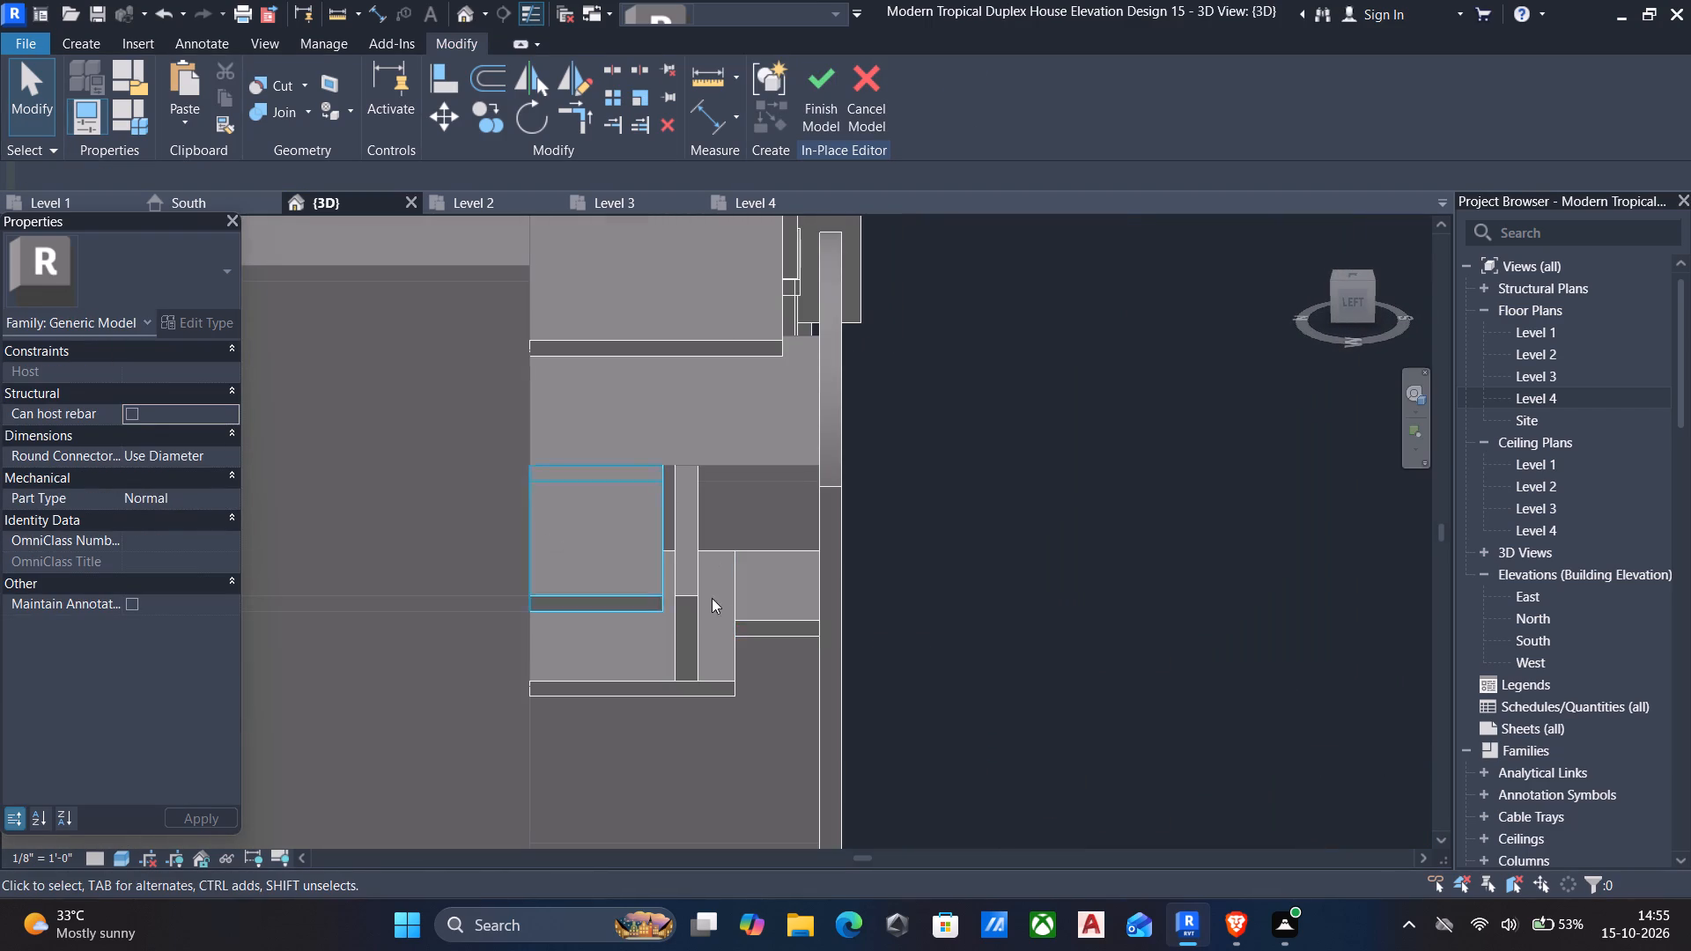
{"action": "left_click", "coordinate": [691, 597]}
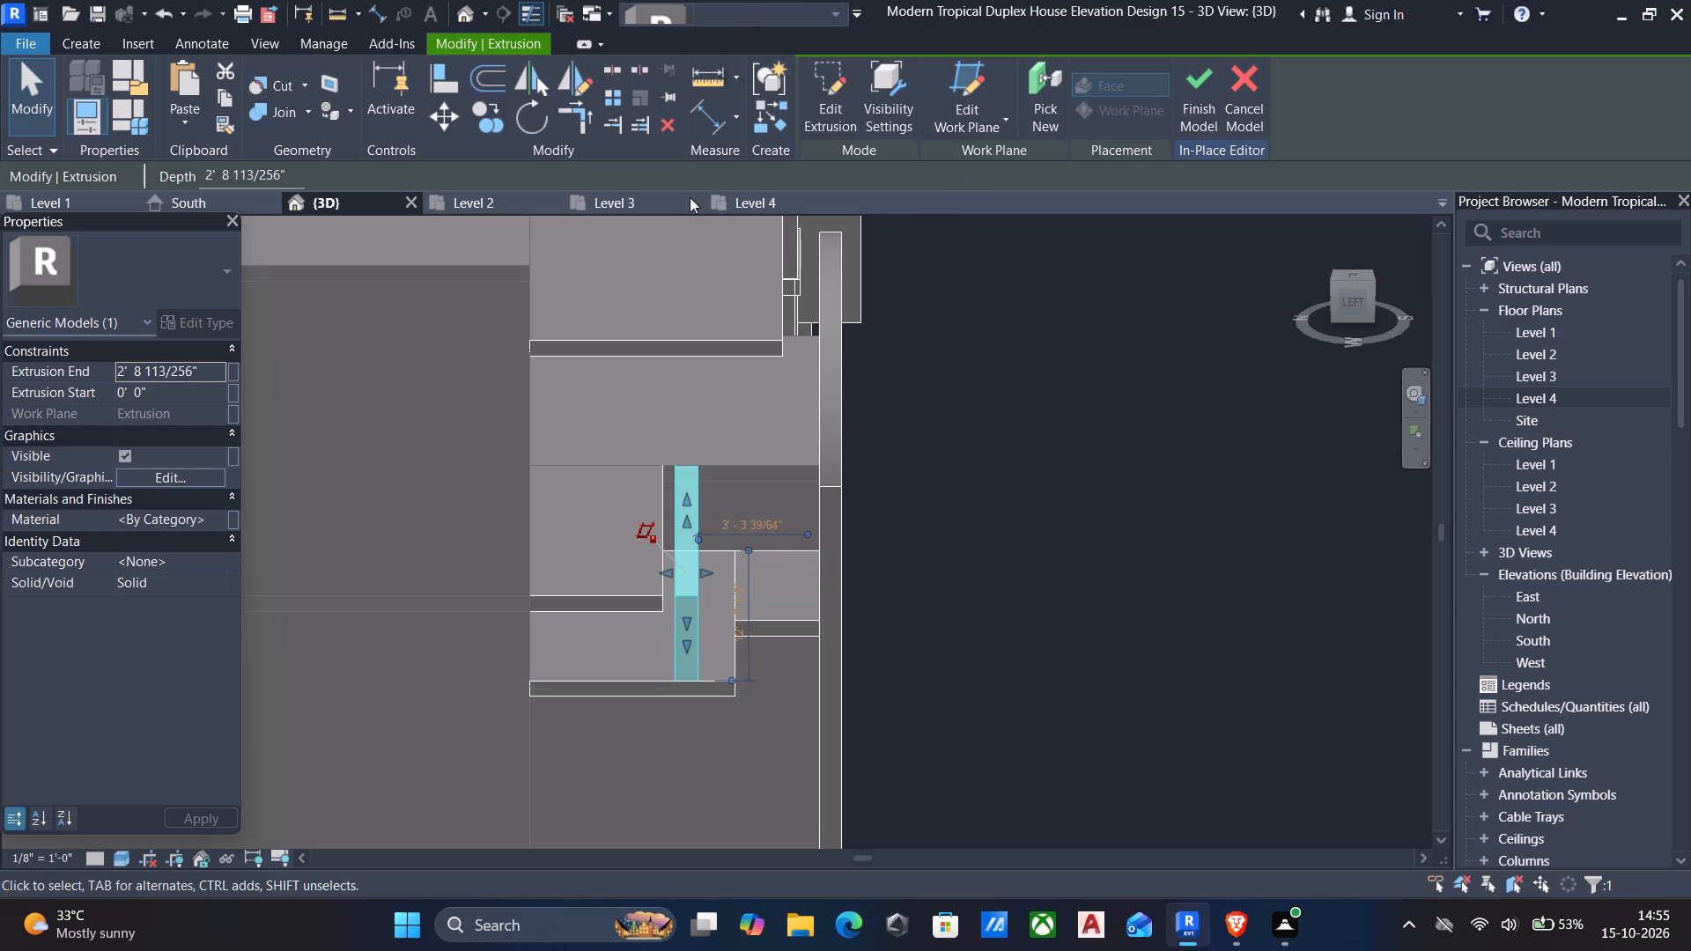
{"action": "left_click", "coordinate": [828, 81]}
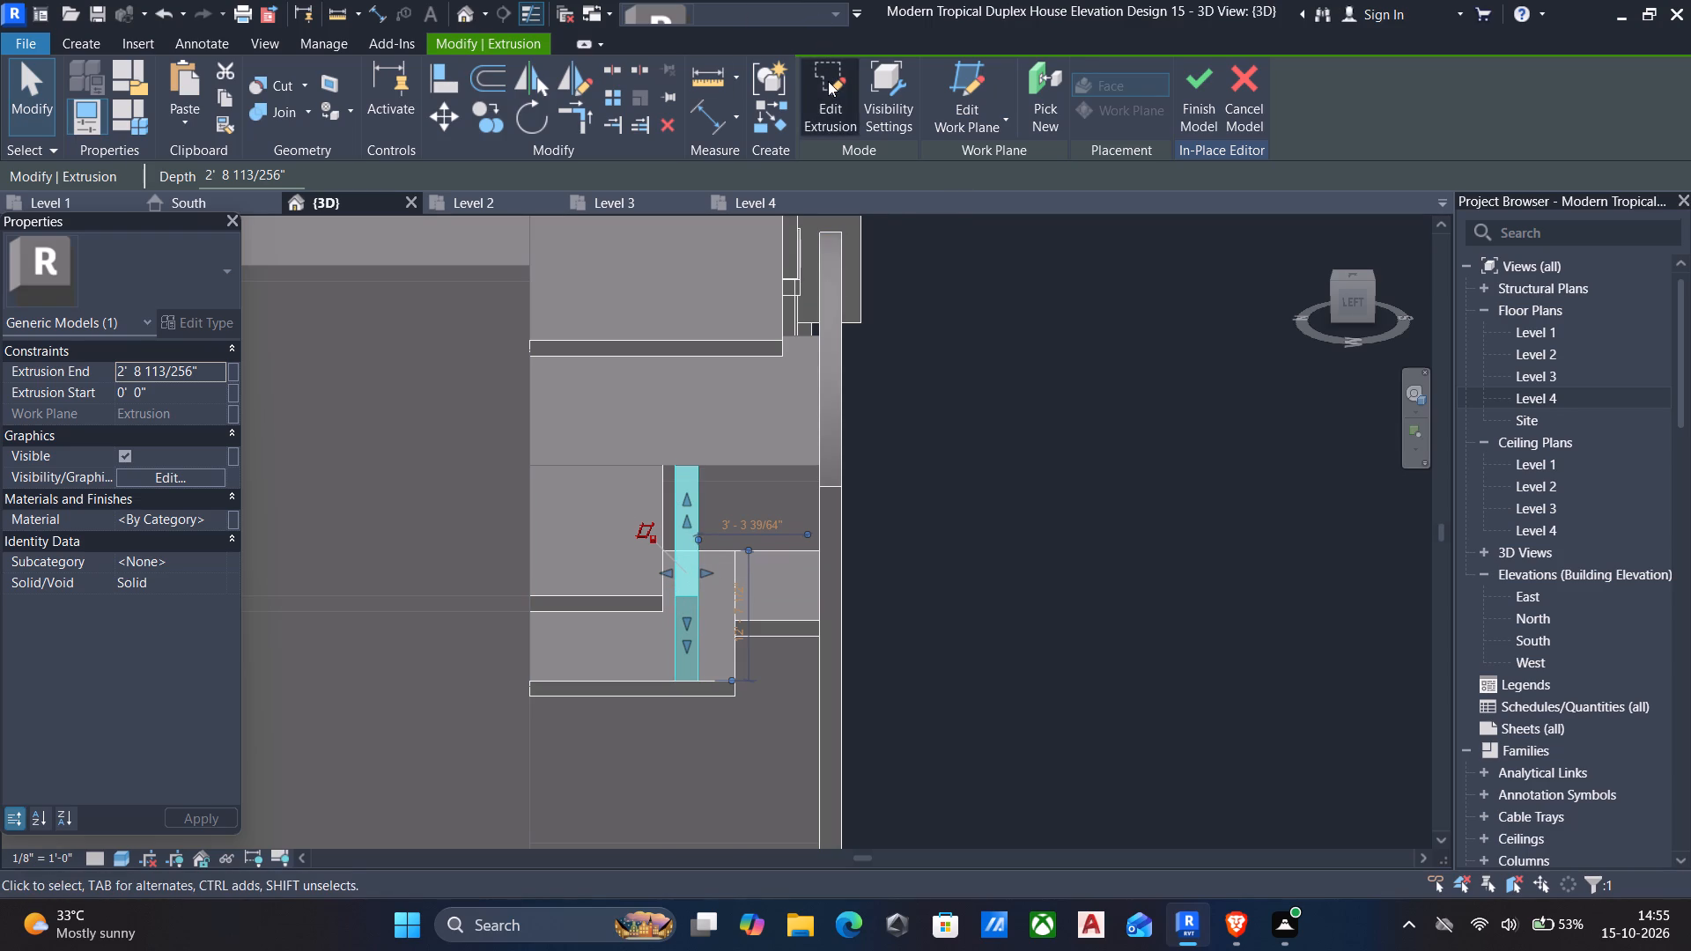
{"action": "scroll", "coordinate": [674, 621], "scroll_direction": "up", "scroll_amount": 3}
{"action": "left_click", "coordinate": [674, 623]}
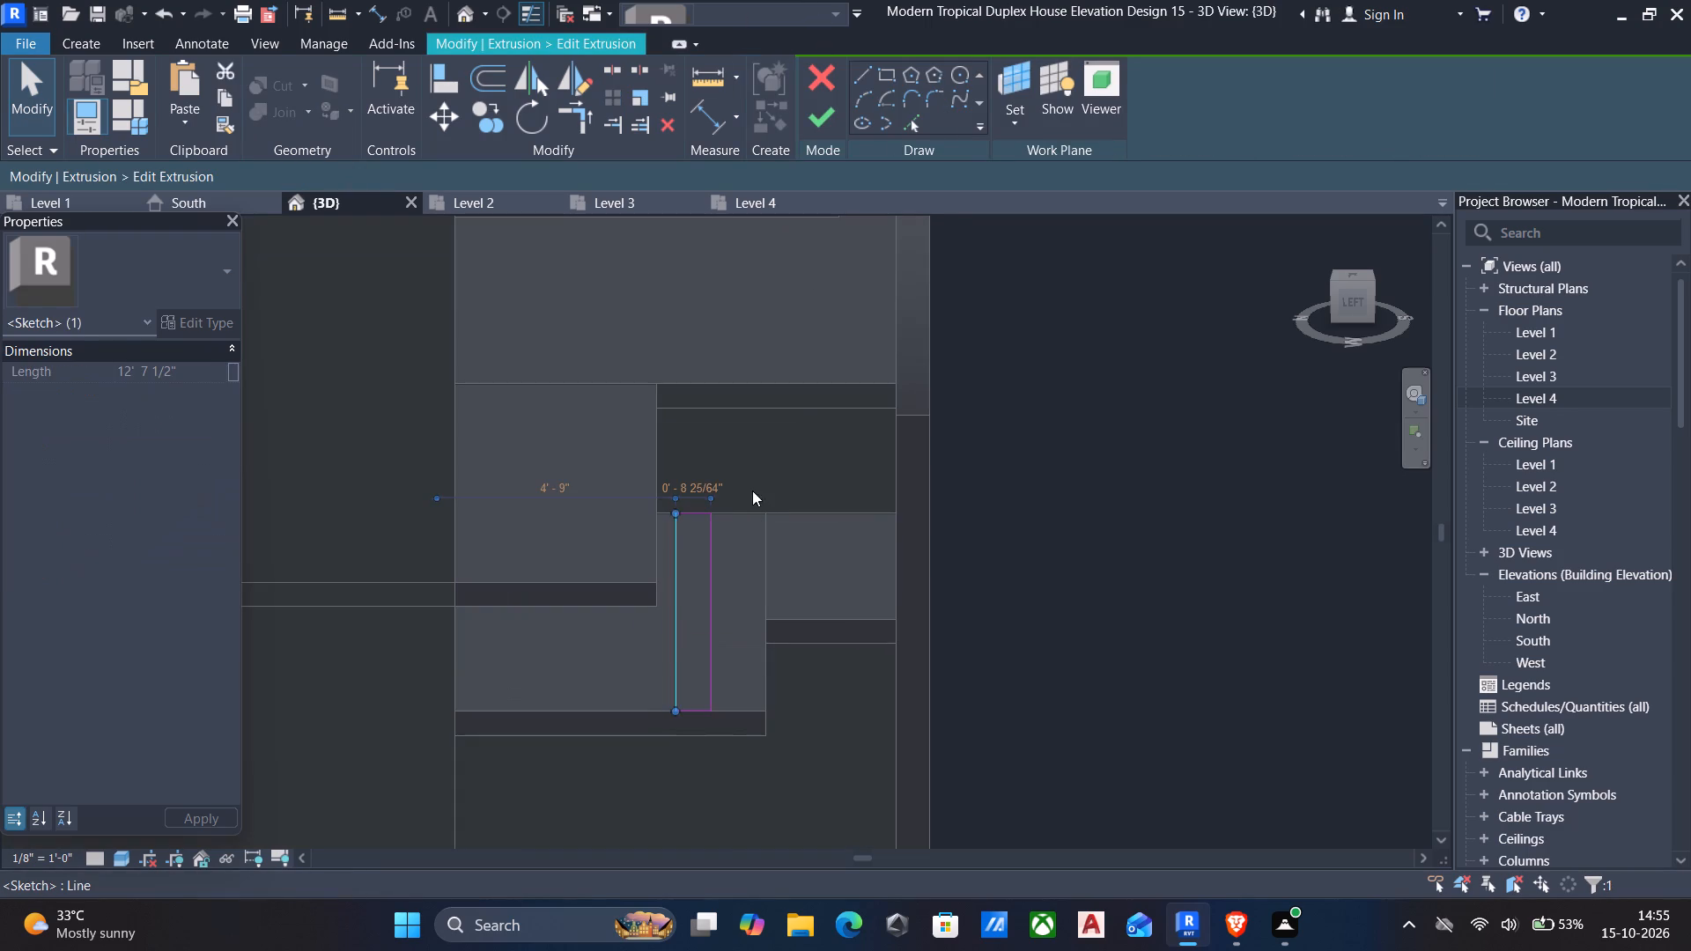
{"action": "left_click", "coordinate": [686, 490]}
{"action": "left_click", "coordinate": [694, 485]}
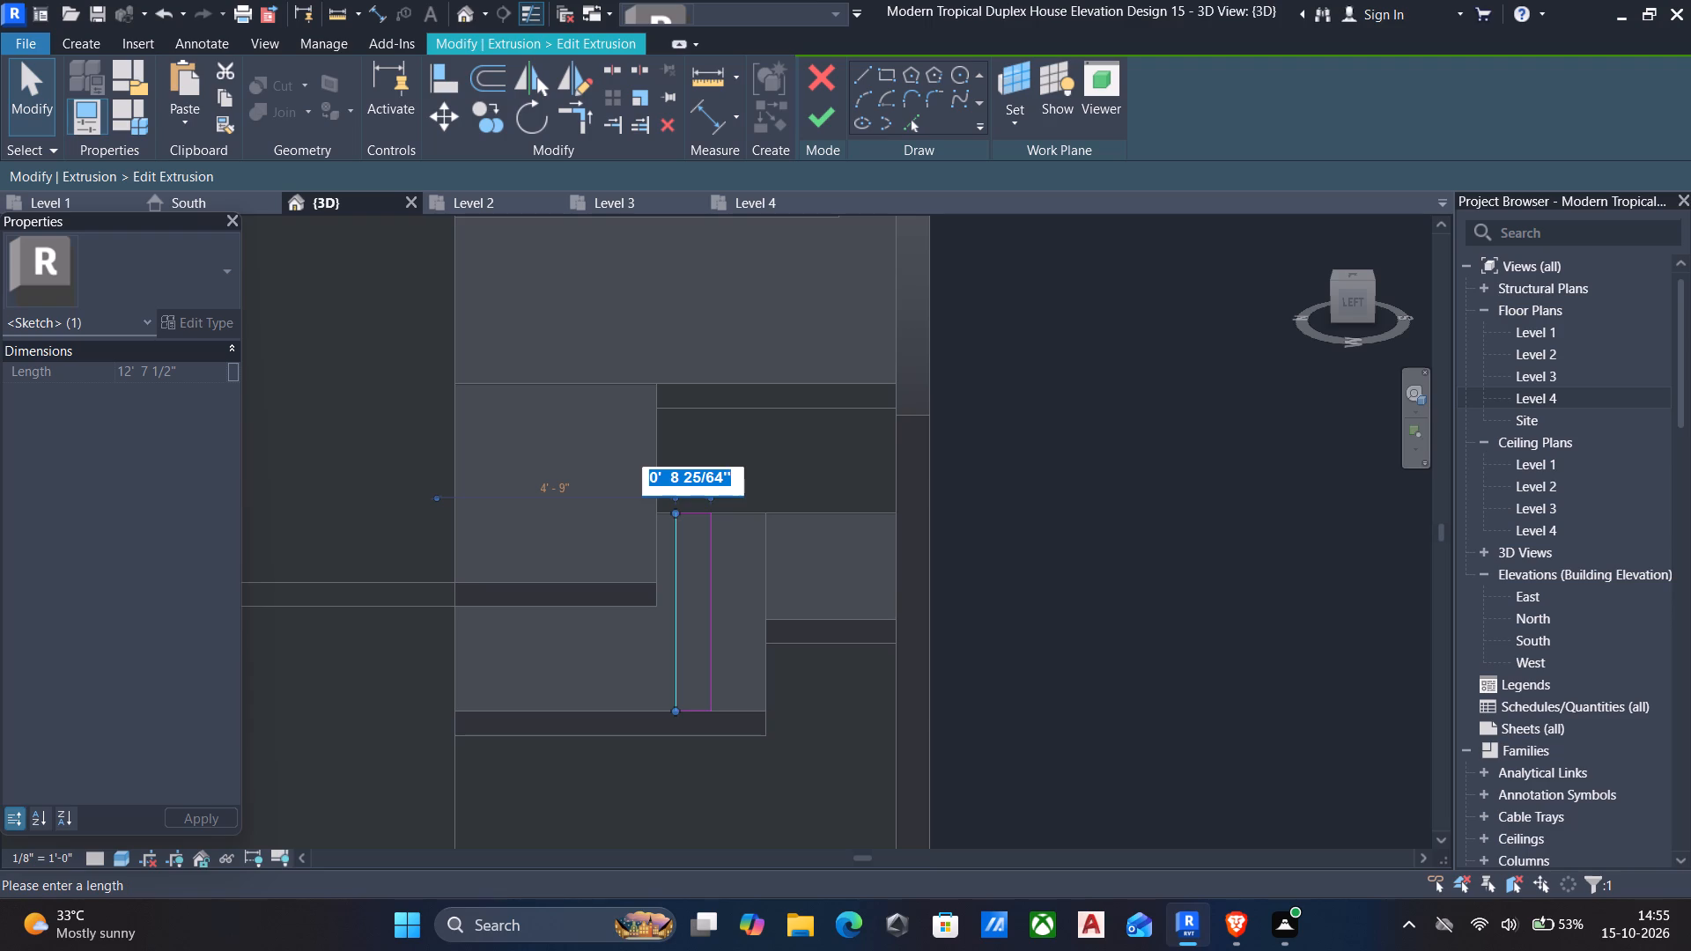
{"action": "type", "text": "6\""}
{"action": "key", "text": "Return"}
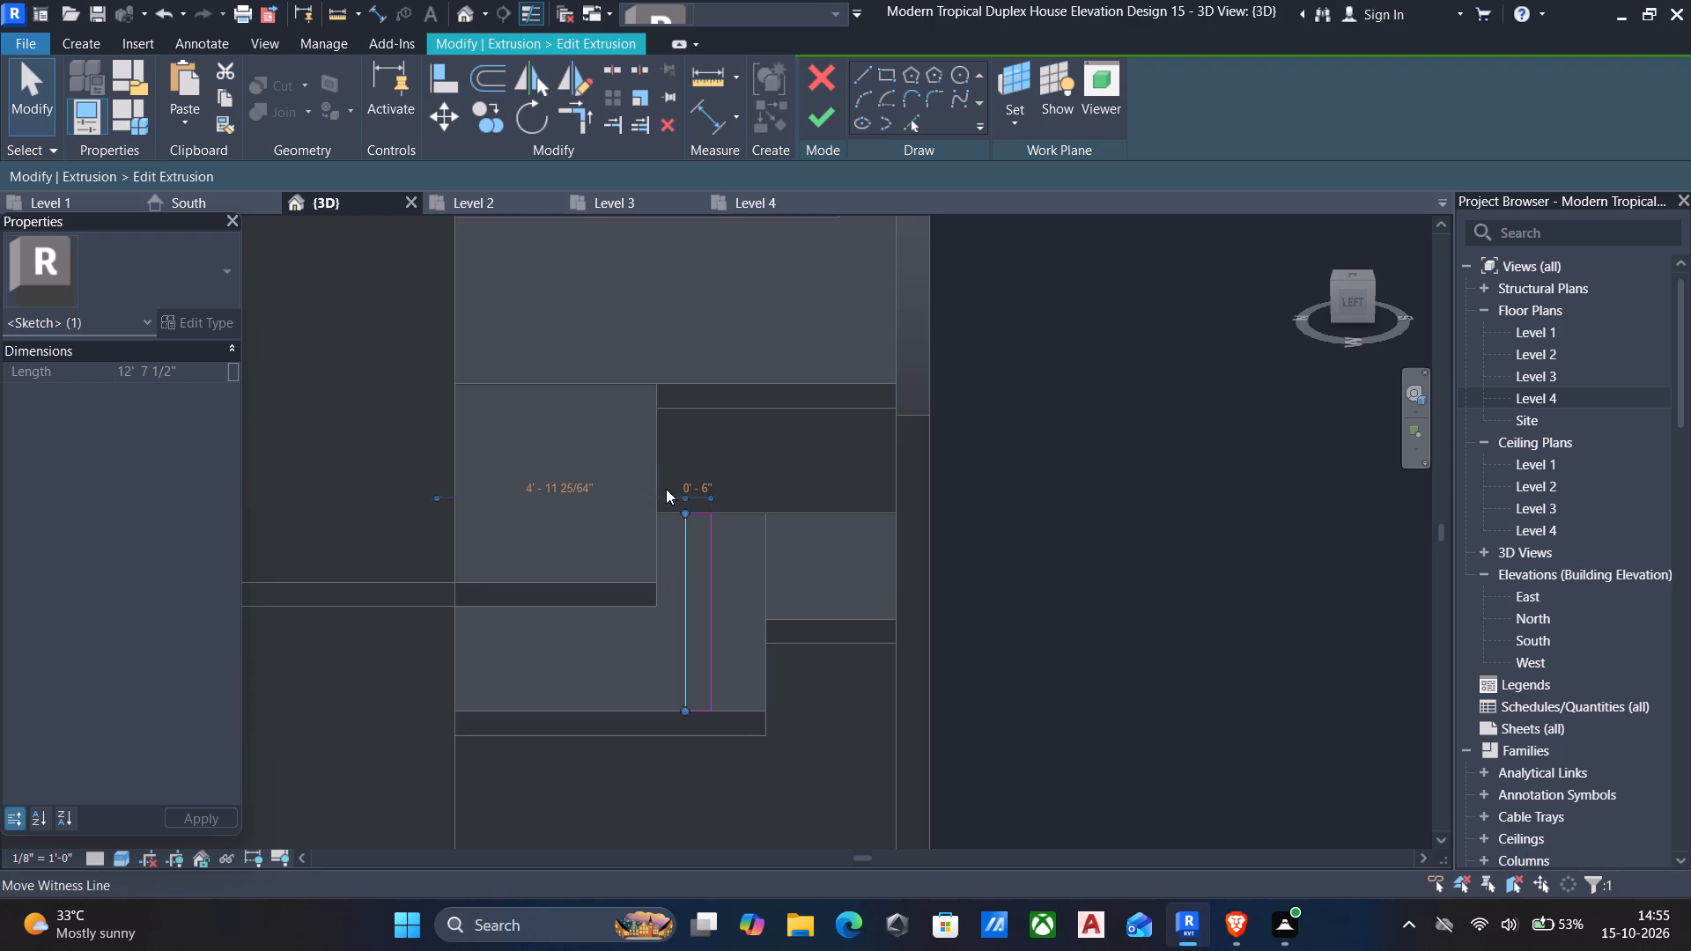
{"action": "key", "text": "Escape"}
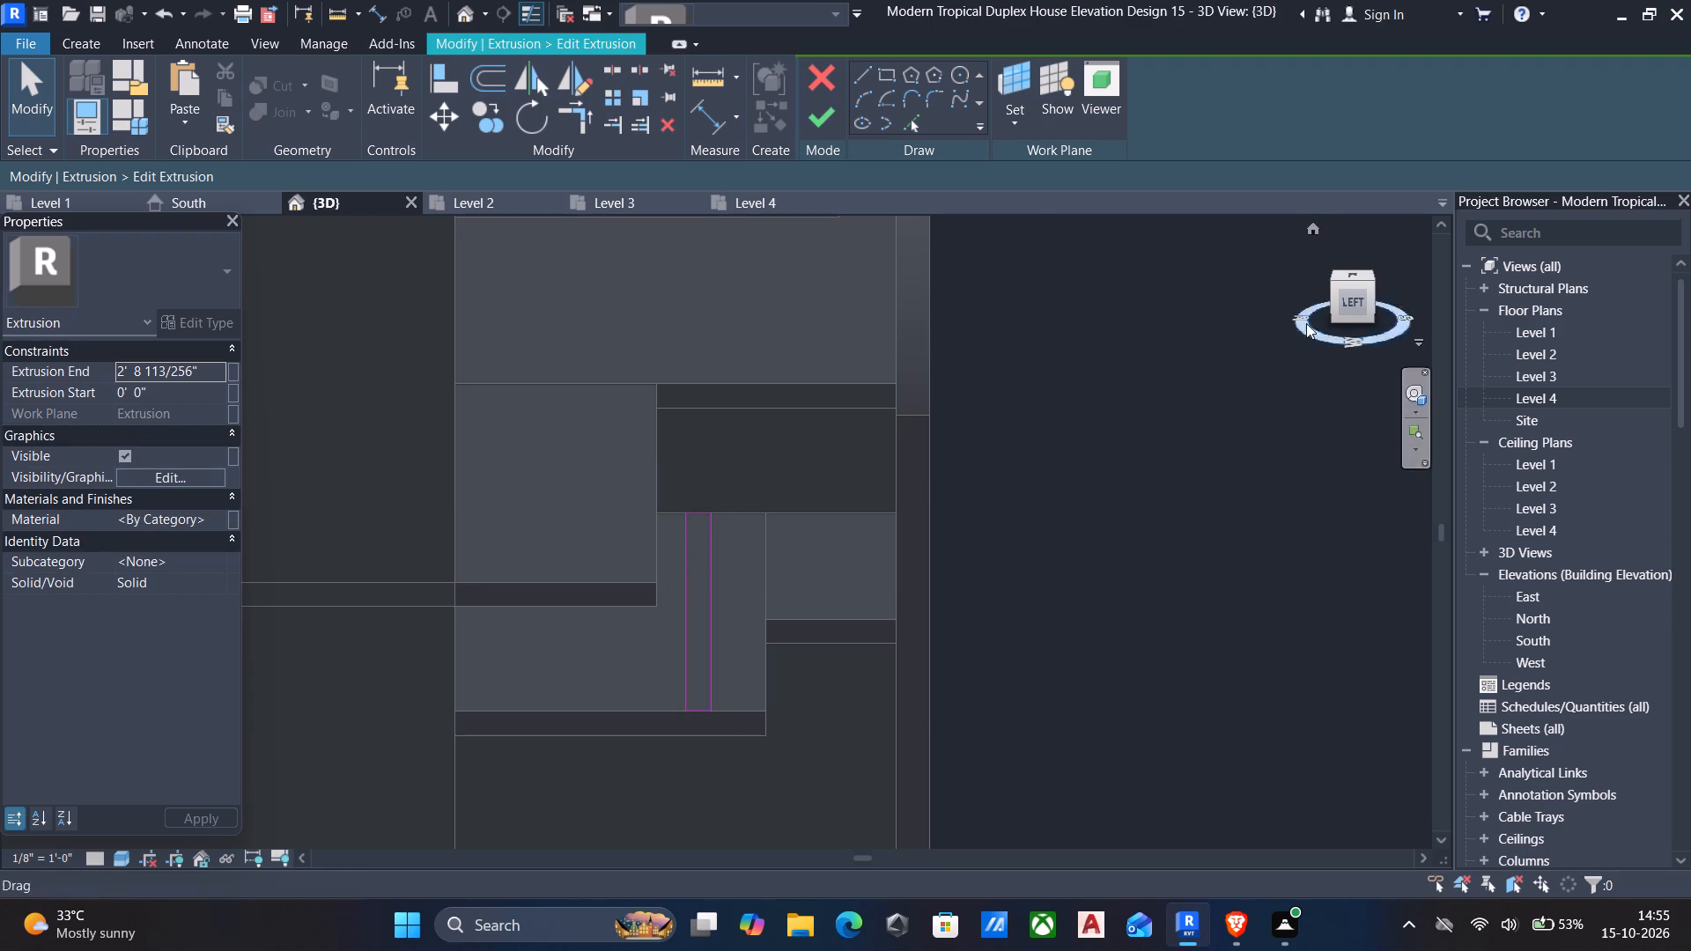
Nudge the strip's whole rectangular sketch slightly toward the house wall and finish the sketch edit.
{"action": "scroll", "coordinate": [1205, 409], "scroll_direction": "down", "scroll_amount": 3}
{"action": "middle_click_drag", "start_coordinate": [1195, 418], "coordinate": [1191, 579], "text": "shift"}
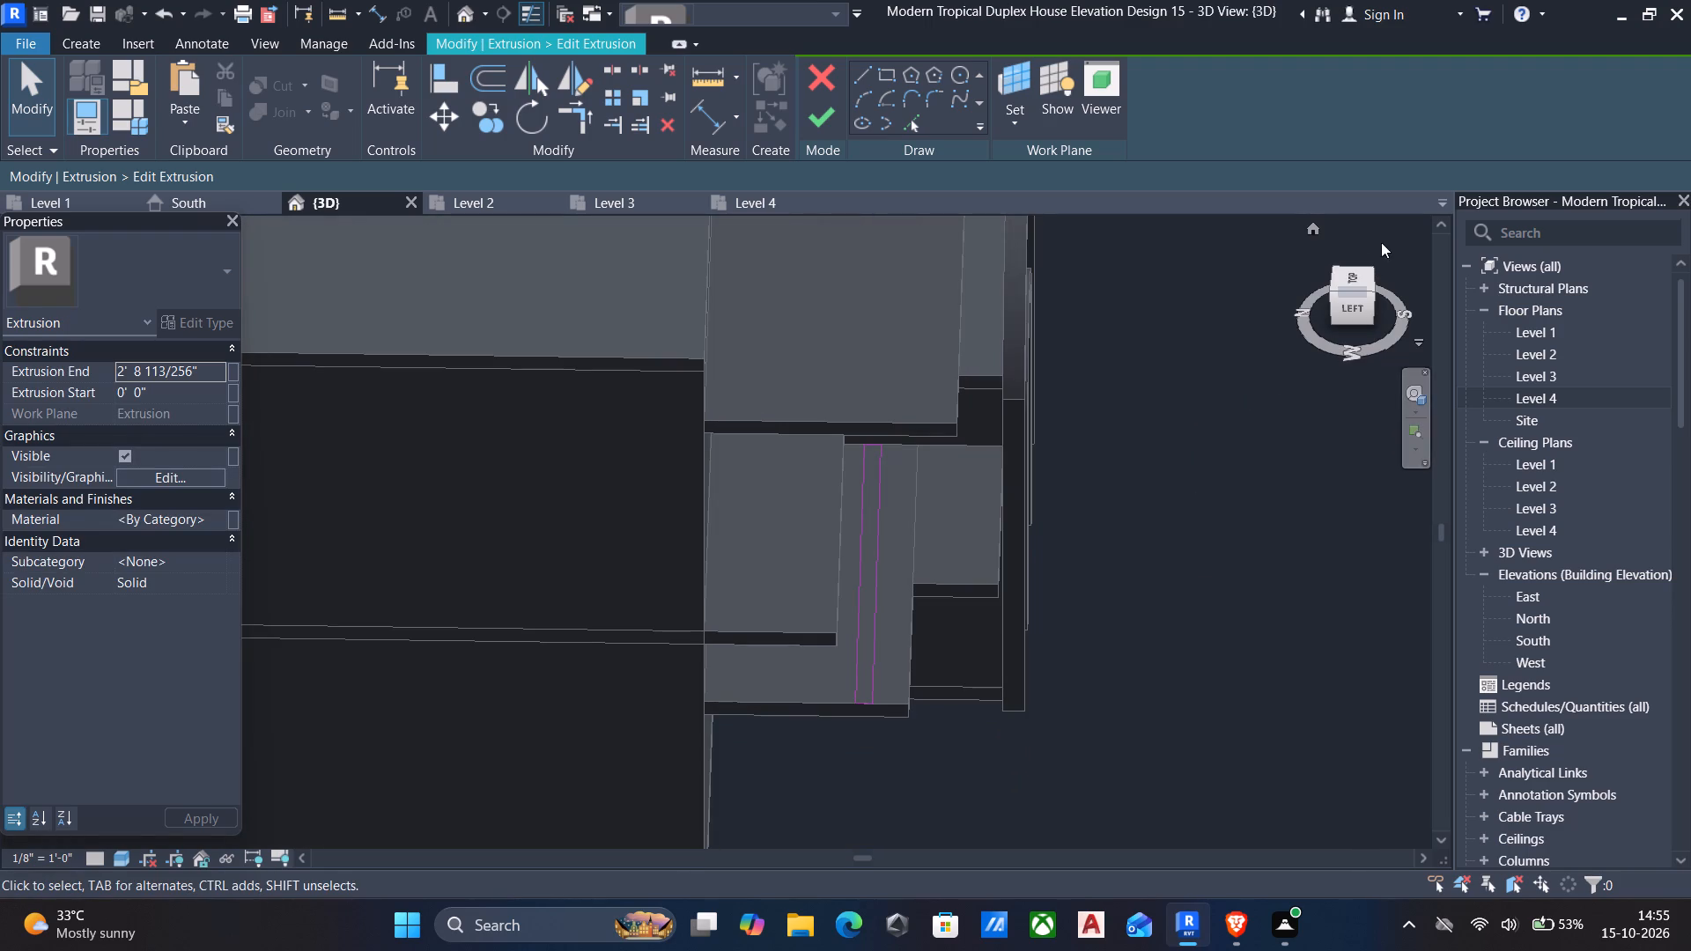
{"action": "left_click", "coordinate": [1347, 271]}
{"action": "scroll", "coordinate": [934, 508], "scroll_direction": "up", "scroll_amount": 4}
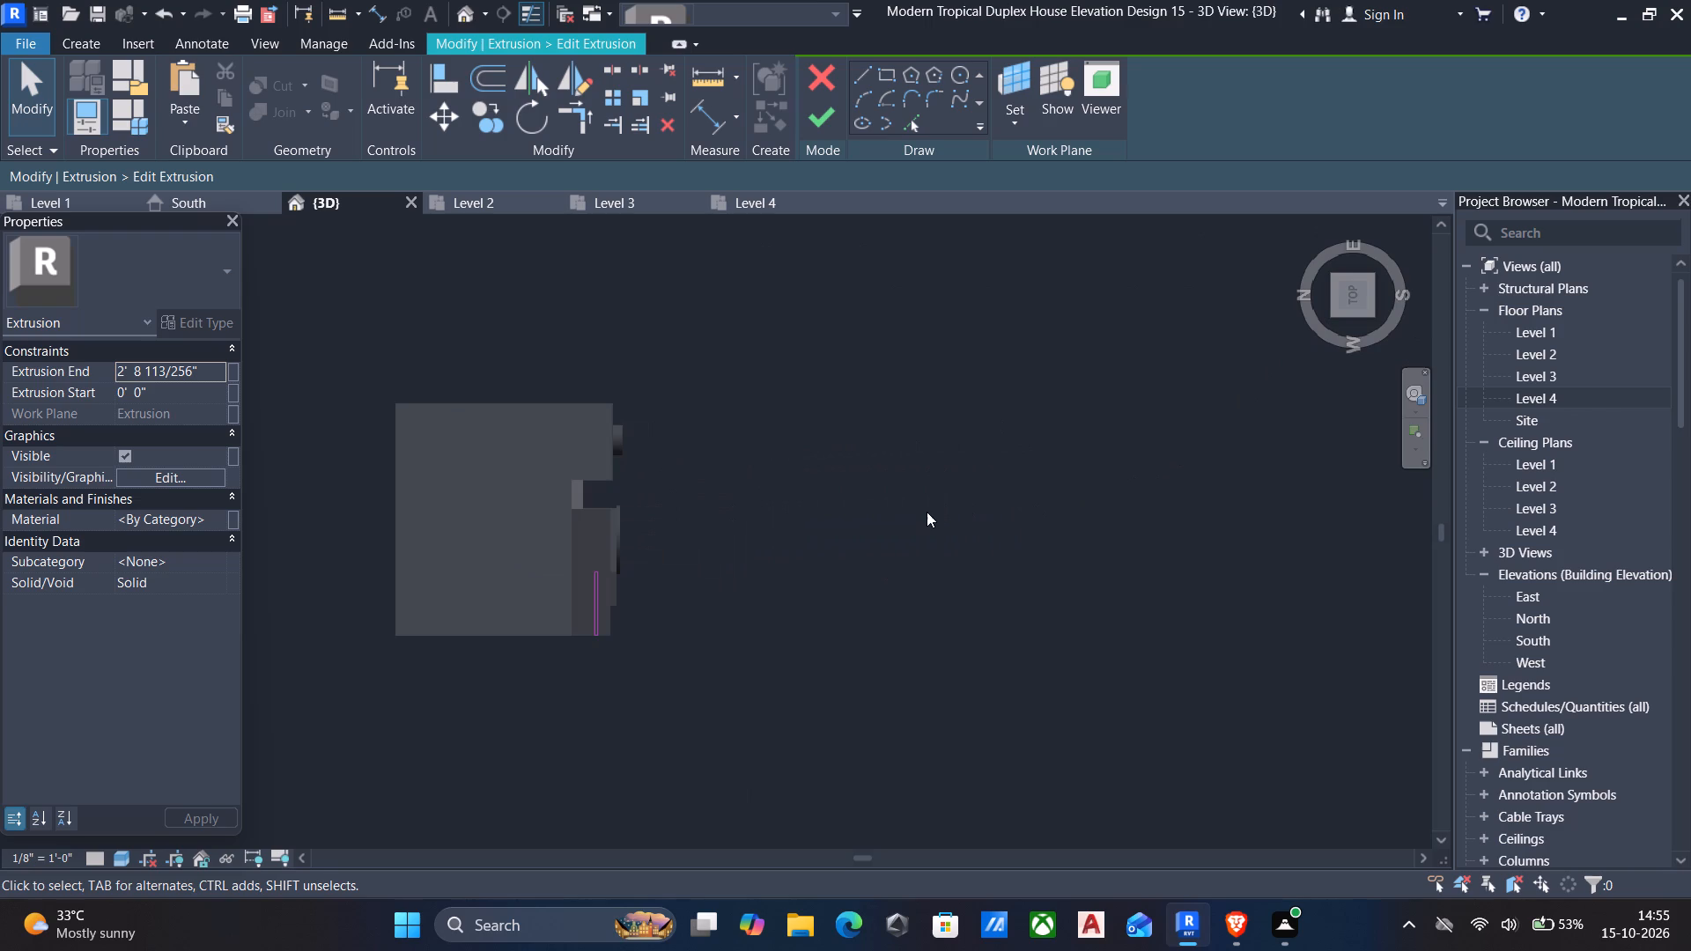
{"action": "scroll", "coordinate": [563, 583], "scroll_direction": "up", "scroll_amount": 5}
{"action": "scroll", "coordinate": [621, 629], "scroll_direction": "up", "scroll_amount": 5}
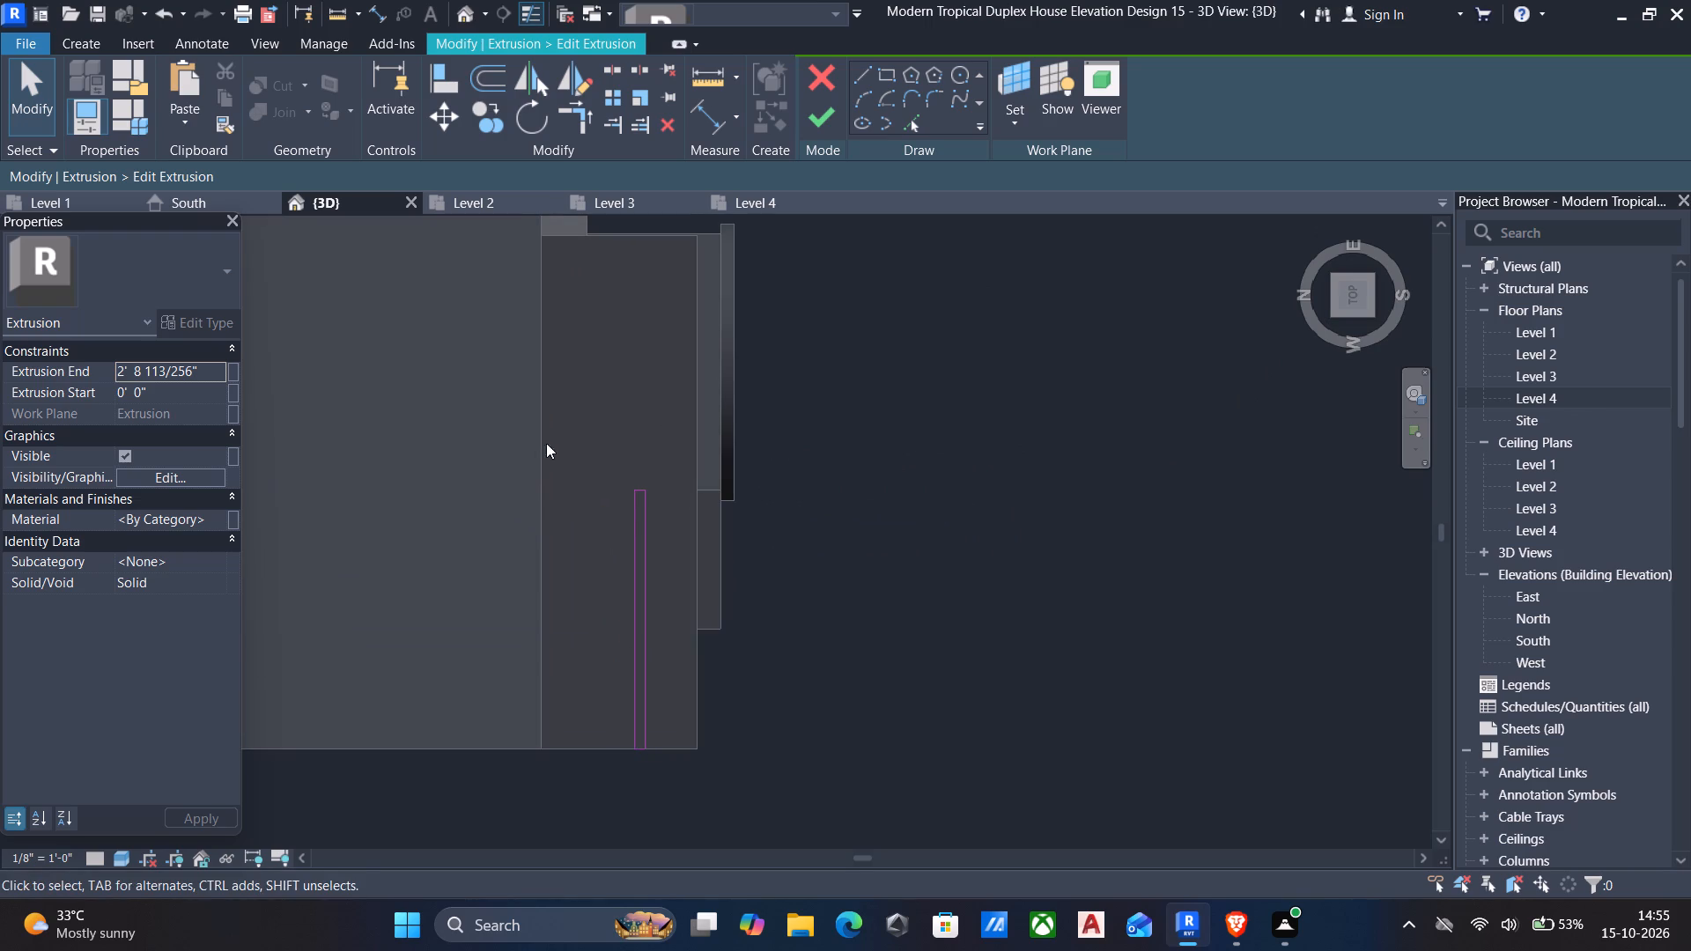
{"action": "left_click_drag", "start_coordinate": [557, 441], "coordinate": [735, 795]}
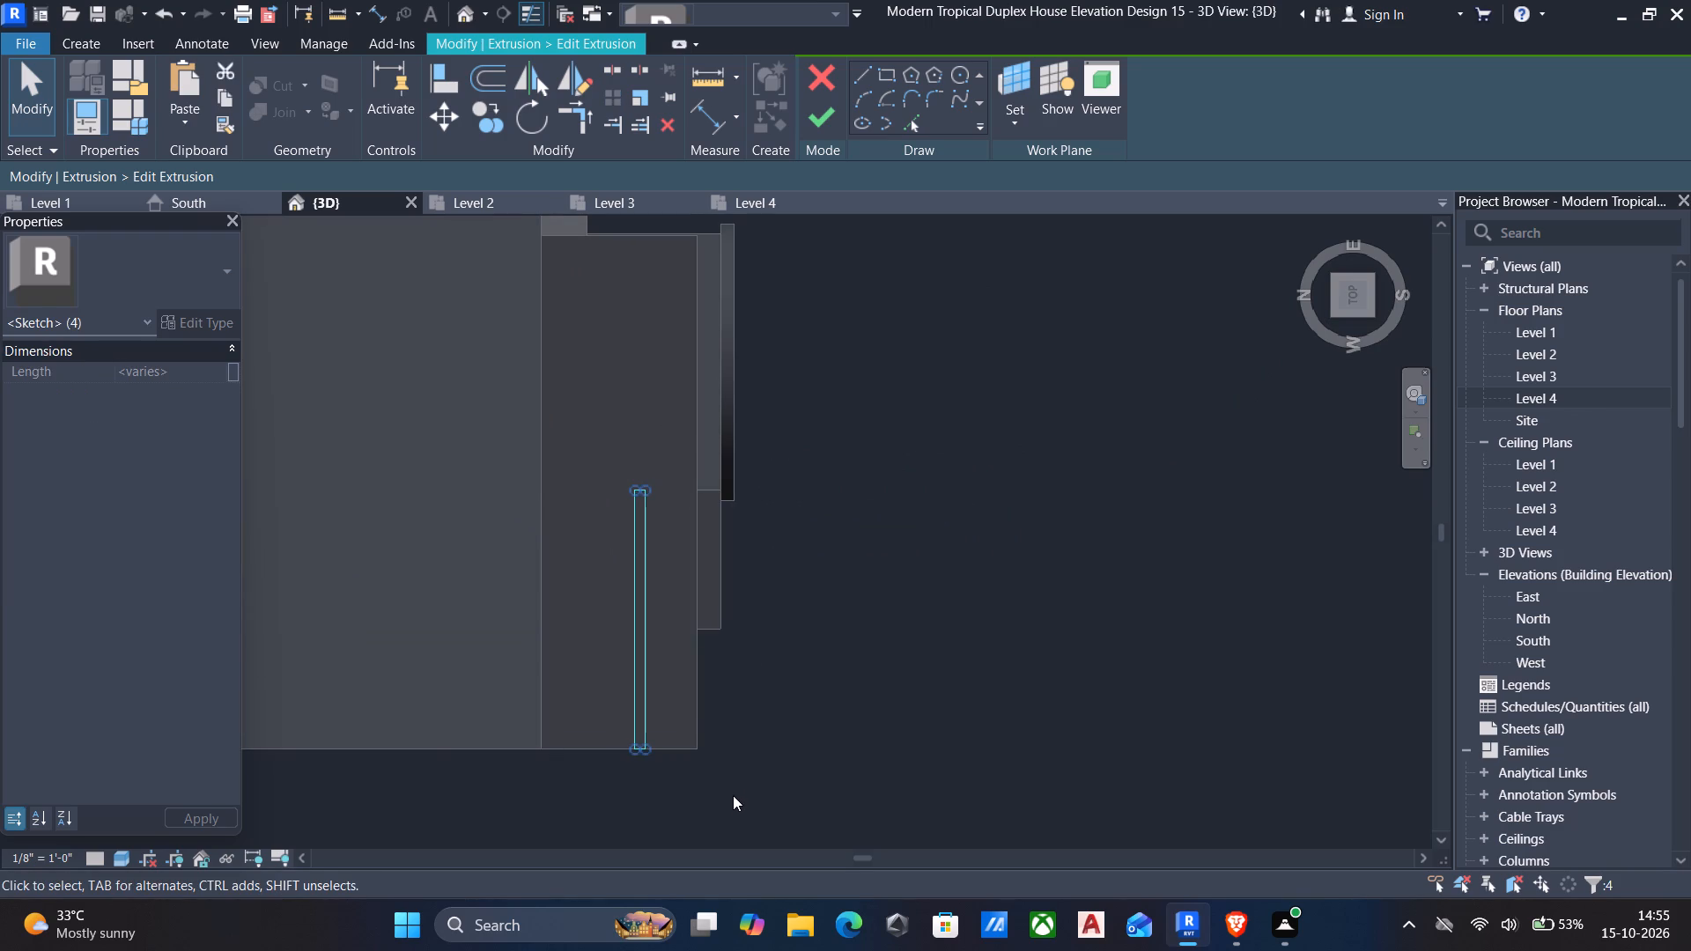
{"action": "middle_click_drag", "start_coordinate": [733, 795], "coordinate": [724, 603]}
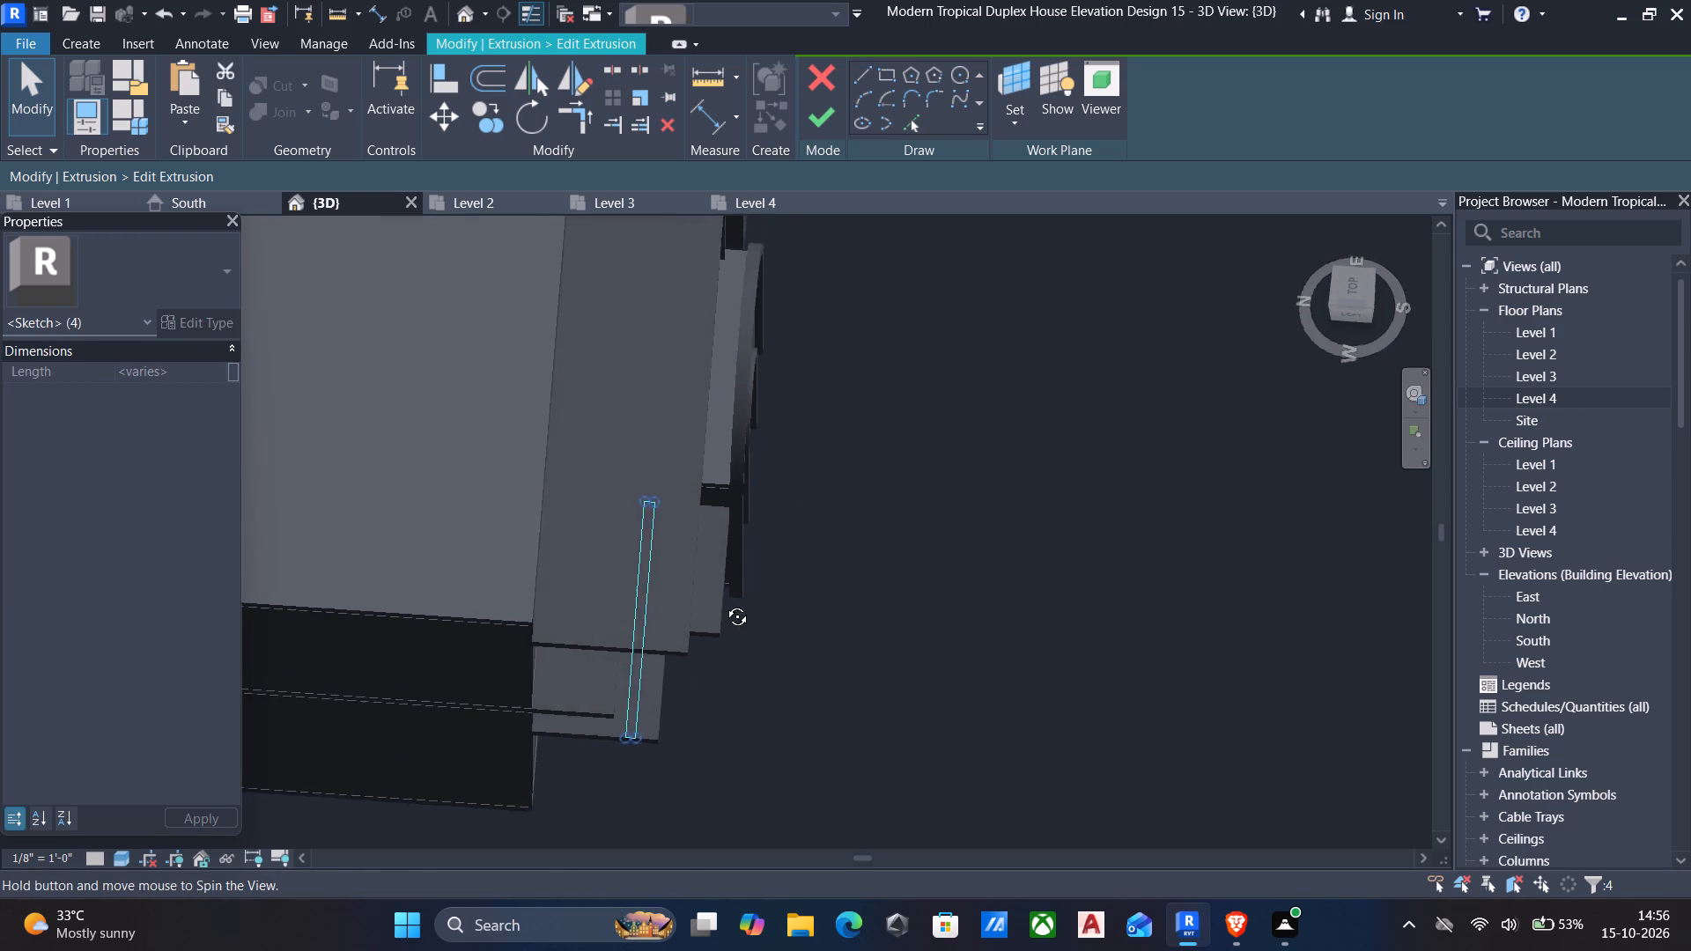
{"action": "middle_click_drag", "start_coordinate": [724, 603], "coordinate": [726, 602]}
{"action": "middle_click_drag", "start_coordinate": [729, 585], "coordinate": [734, 562], "text": "shift"}
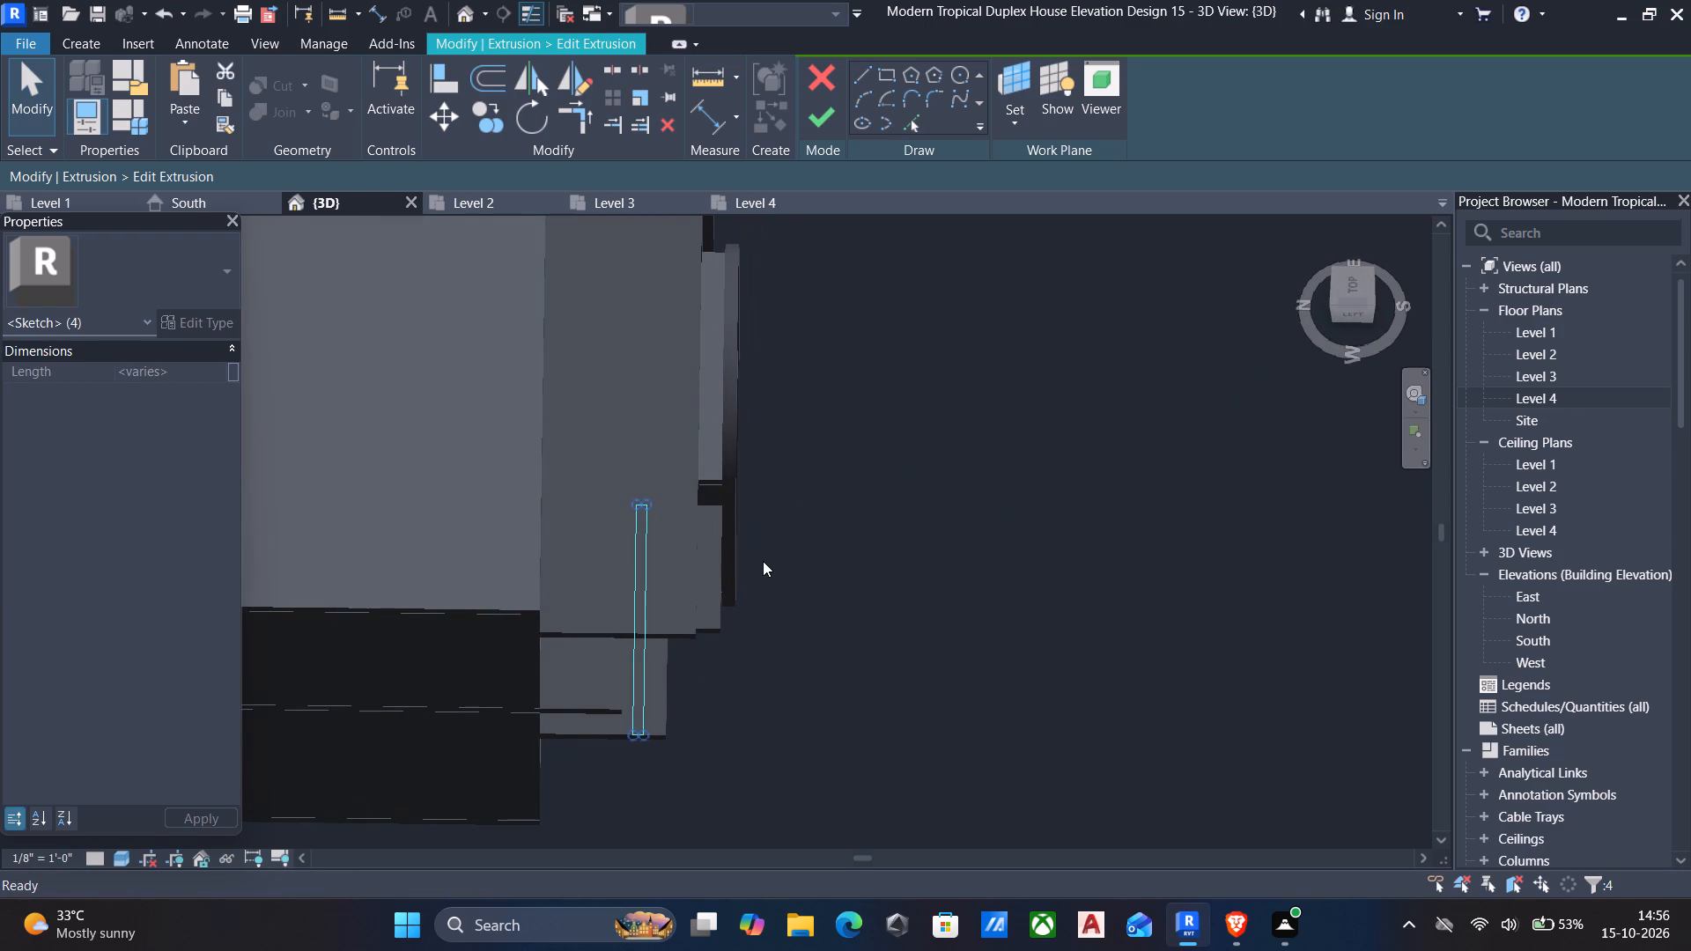
{"action": "key", "text": "Left"}
{"action": "key", "text": "Left"}
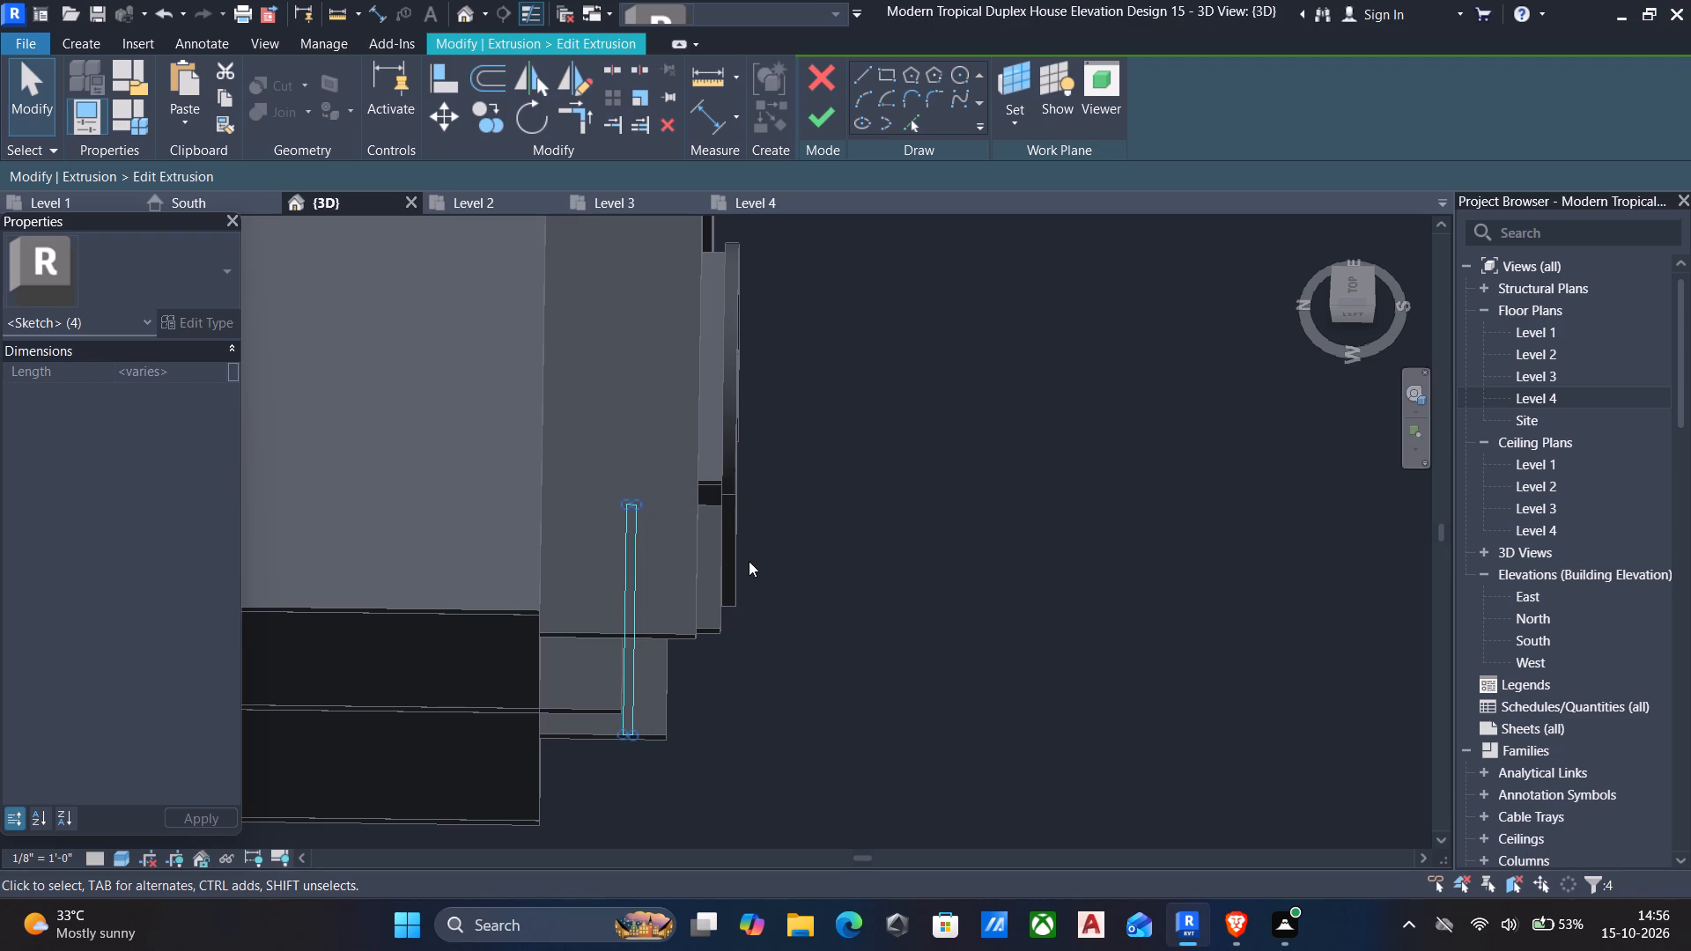
{"action": "left_click", "coordinate": [818, 118]}
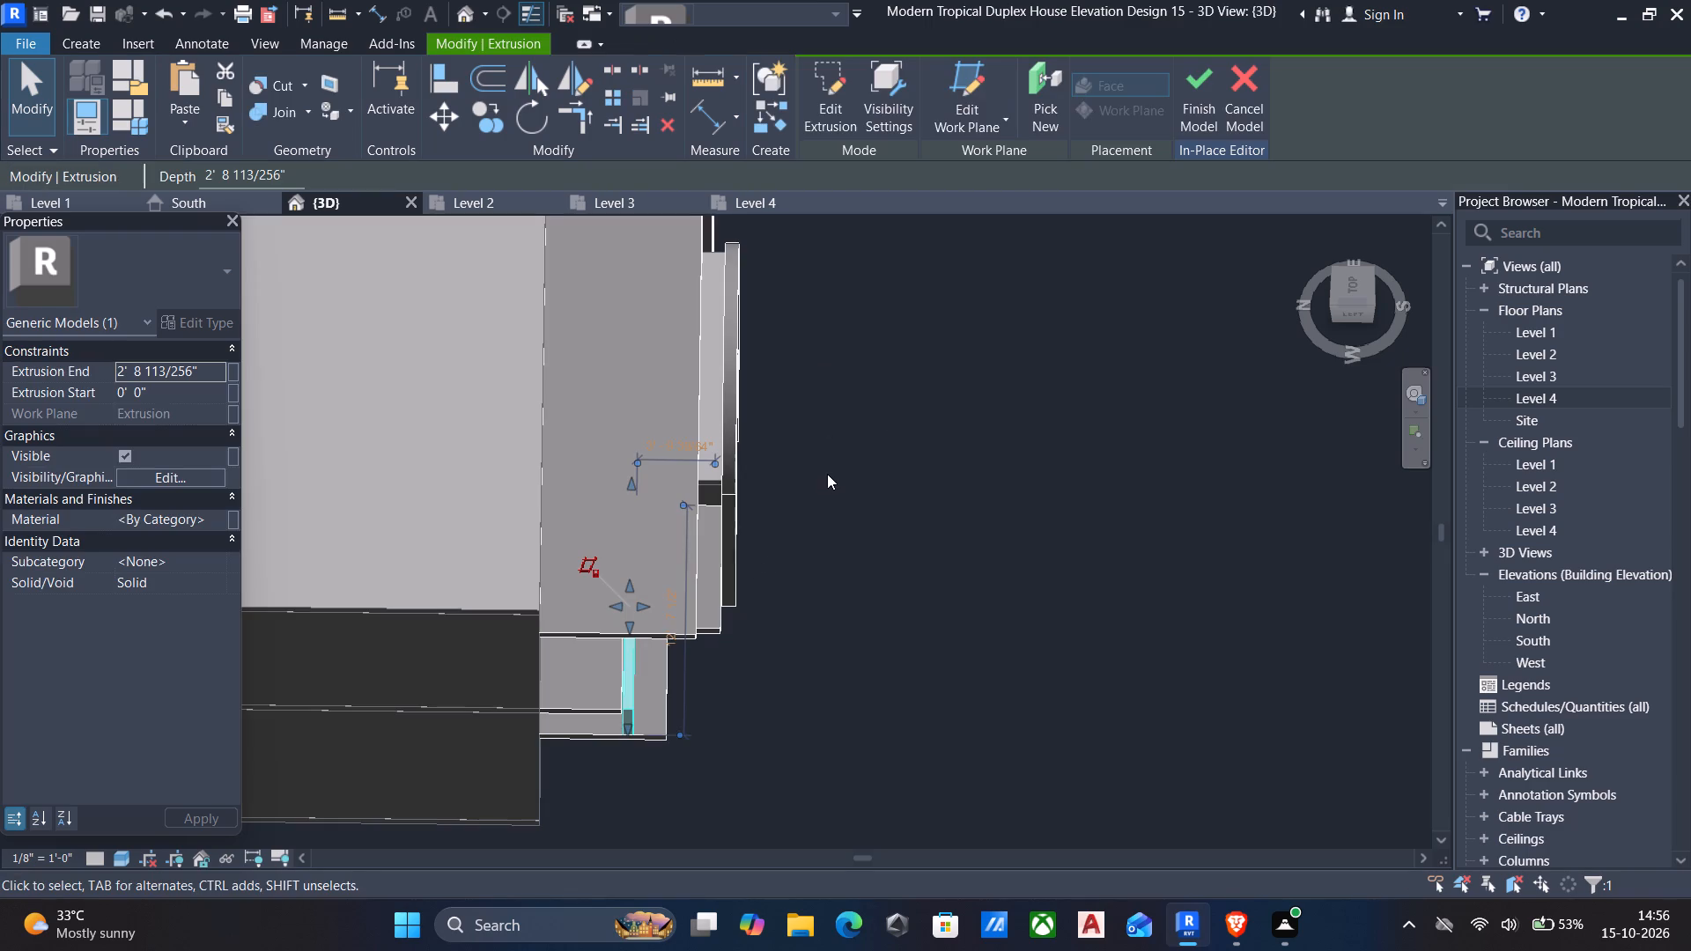
Align the upright strip's rear face to the front face of the middle slab.
{"action": "middle_click_drag", "start_coordinate": [827, 483], "coordinate": [827, 197]}
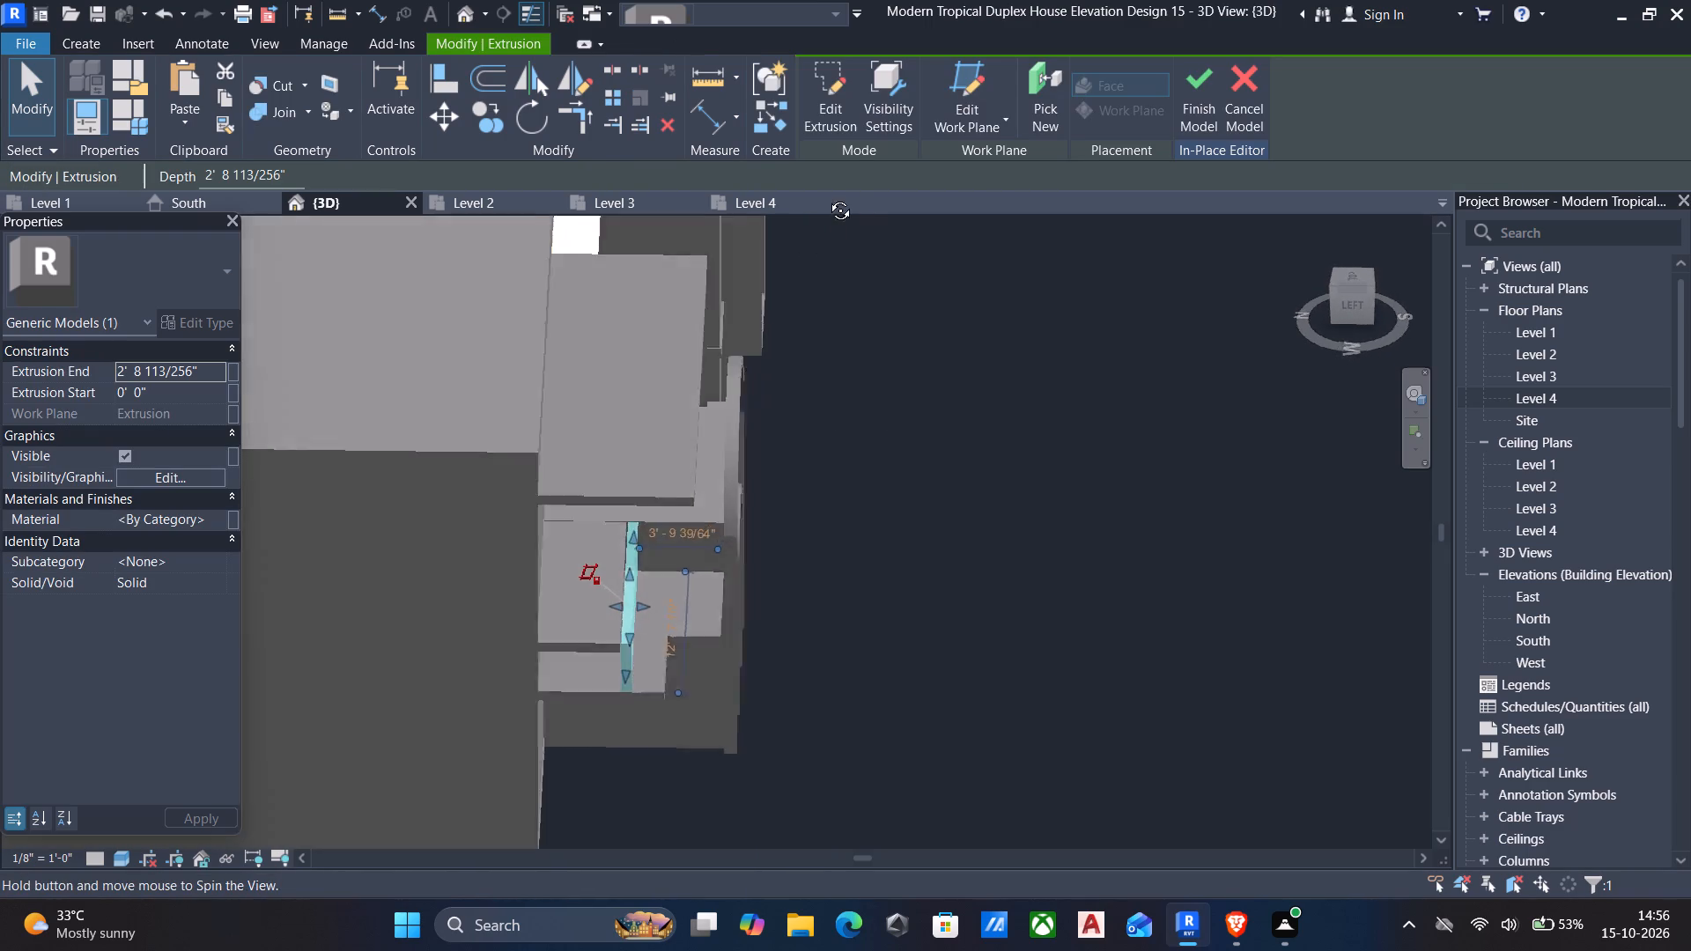
{"action": "middle_click_drag", "start_coordinate": [827, 197], "coordinate": [838, 151]}
{"action": "key", "text": "Escape"}
{"action": "scroll", "coordinate": [696, 552], "scroll_direction": "up", "scroll_amount": 4}
{"action": "scroll", "coordinate": [570, 613], "scroll_direction": "up", "scroll_amount": 3}
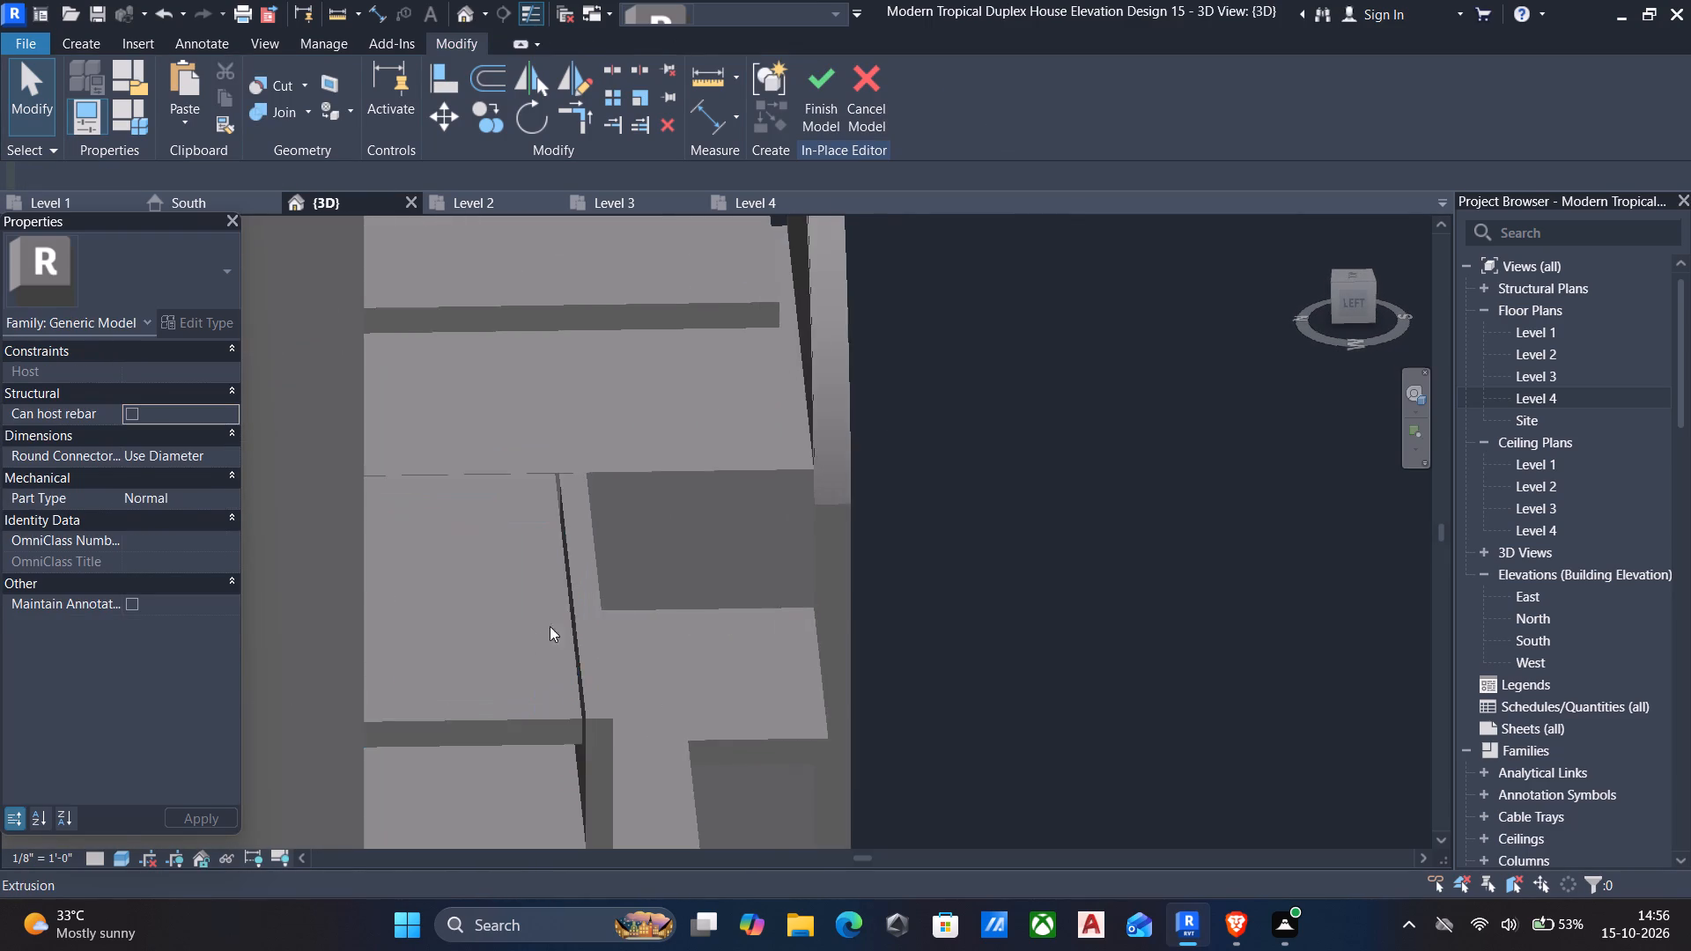
{"action": "middle_click_drag", "start_coordinate": [513, 645], "coordinate": [495, 508]}
{"action": "scroll", "coordinate": [490, 607], "scroll_direction": "up", "scroll_amount": 1, "text": "shift"}
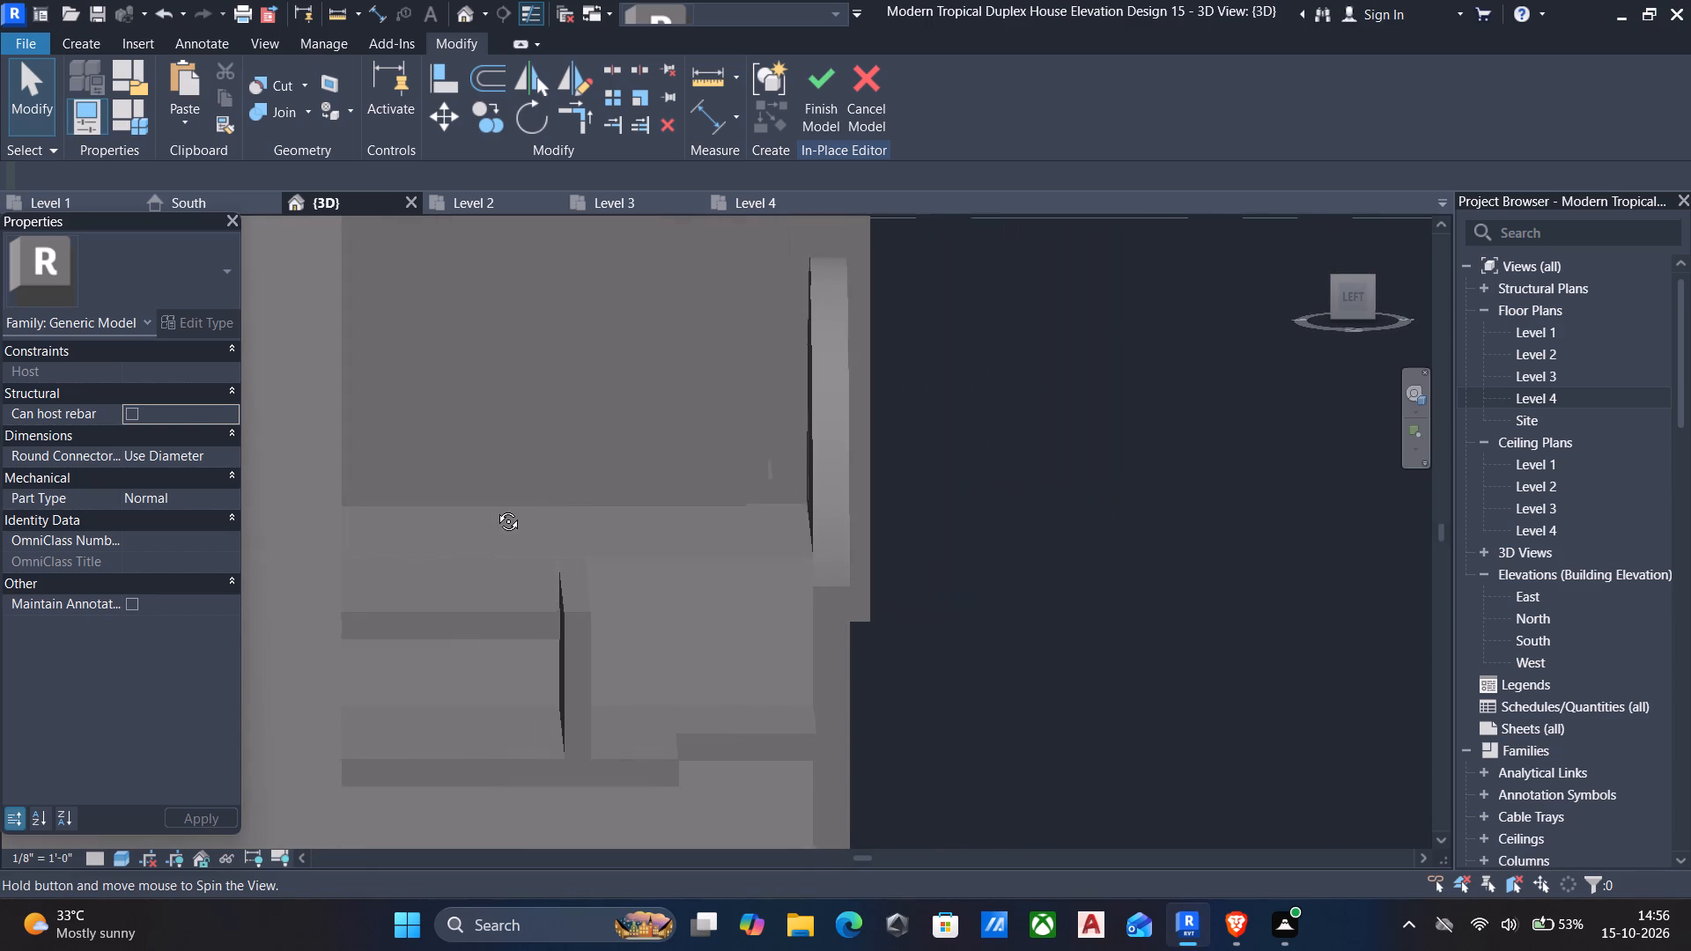
{"action": "middle_click_drag", "start_coordinate": [495, 508], "coordinate": [496, 508]}
{"action": "key", "text": "a"}
{"action": "key", "text": "l"}
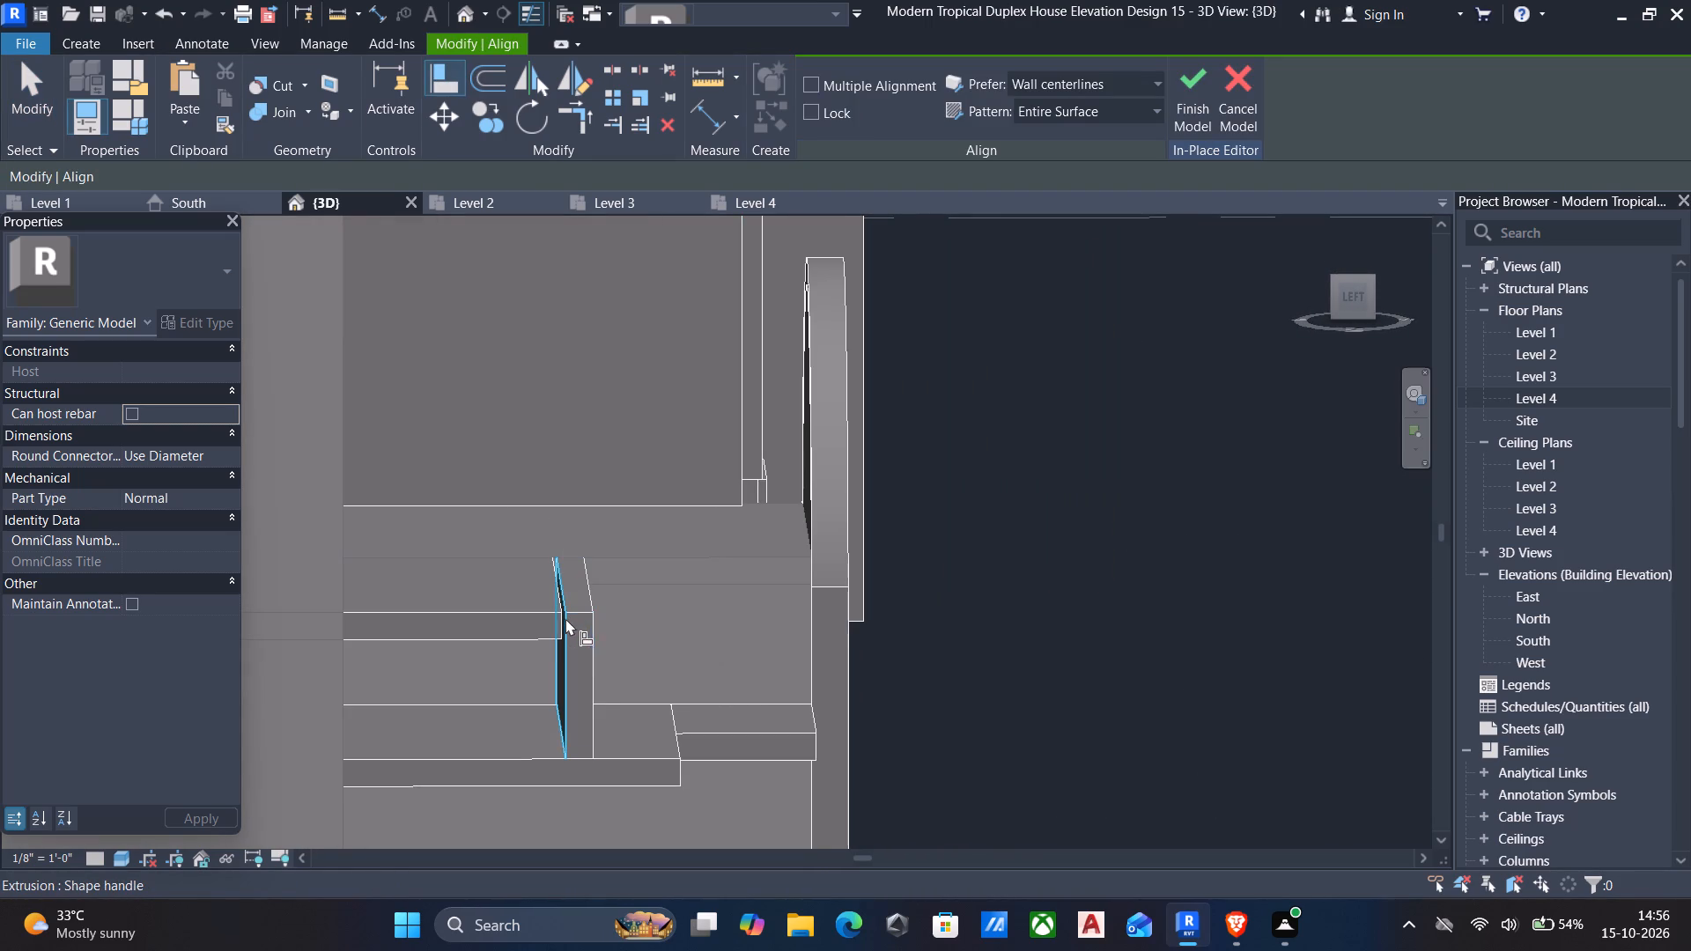
{"action": "scroll", "coordinate": [558, 623], "scroll_direction": "up", "scroll_amount": 2}
{"action": "middle_click_drag", "start_coordinate": [562, 624], "coordinate": [538, 628], "text": "shift"}
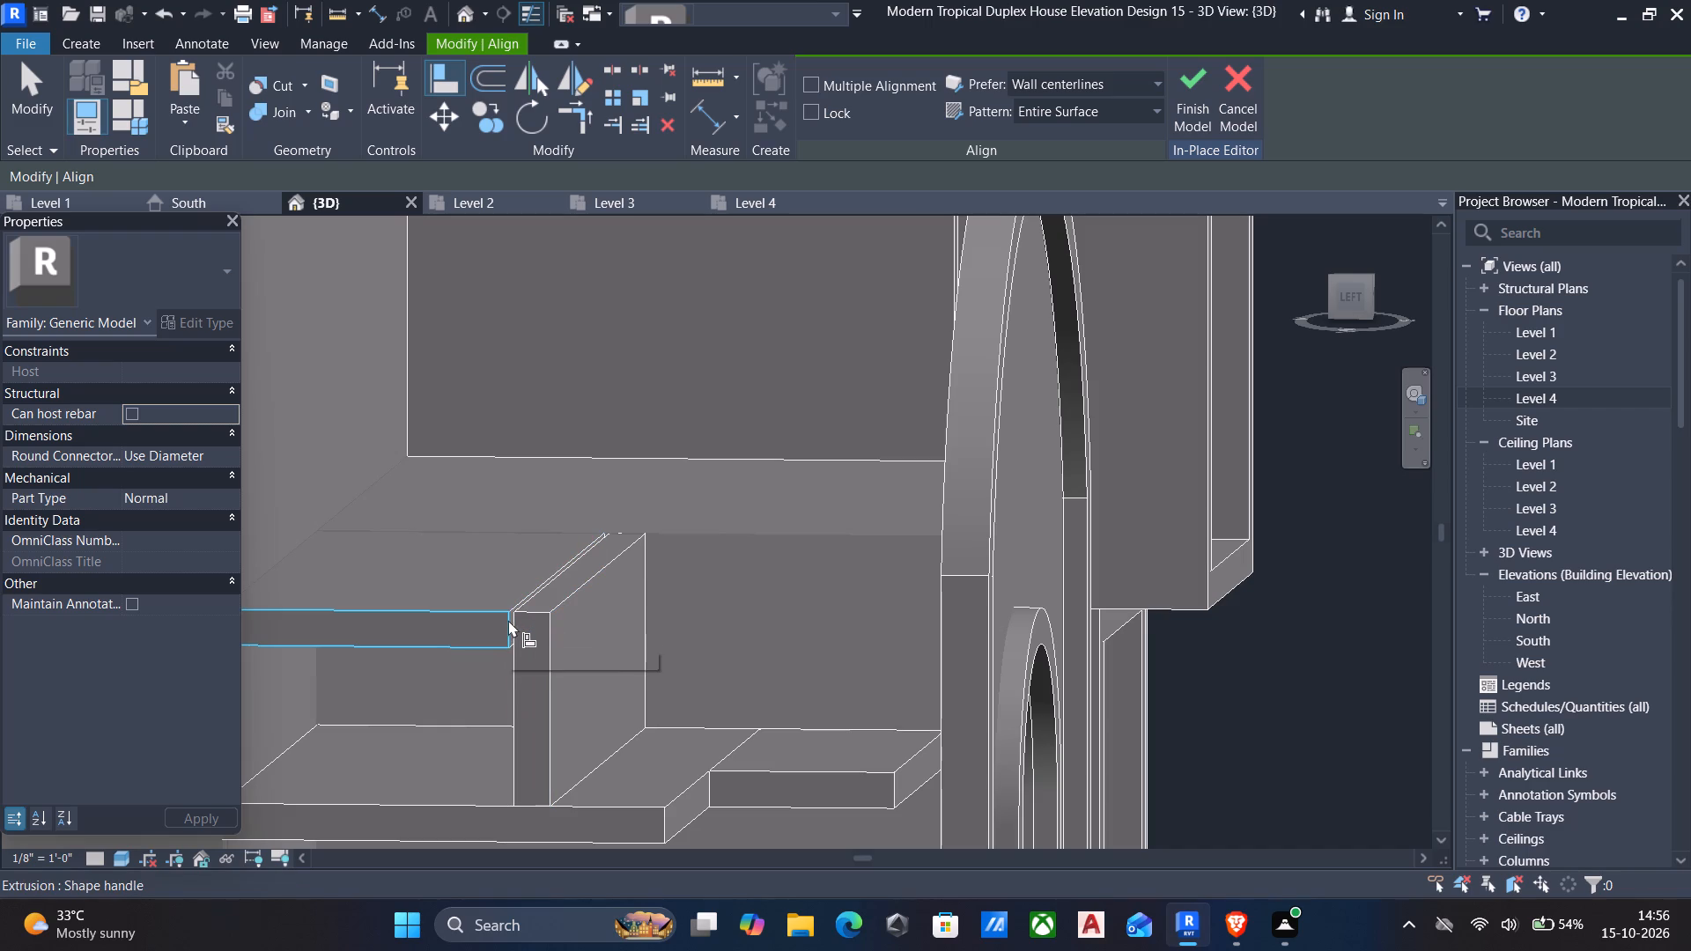
{"action": "left_click", "coordinate": [513, 619]}
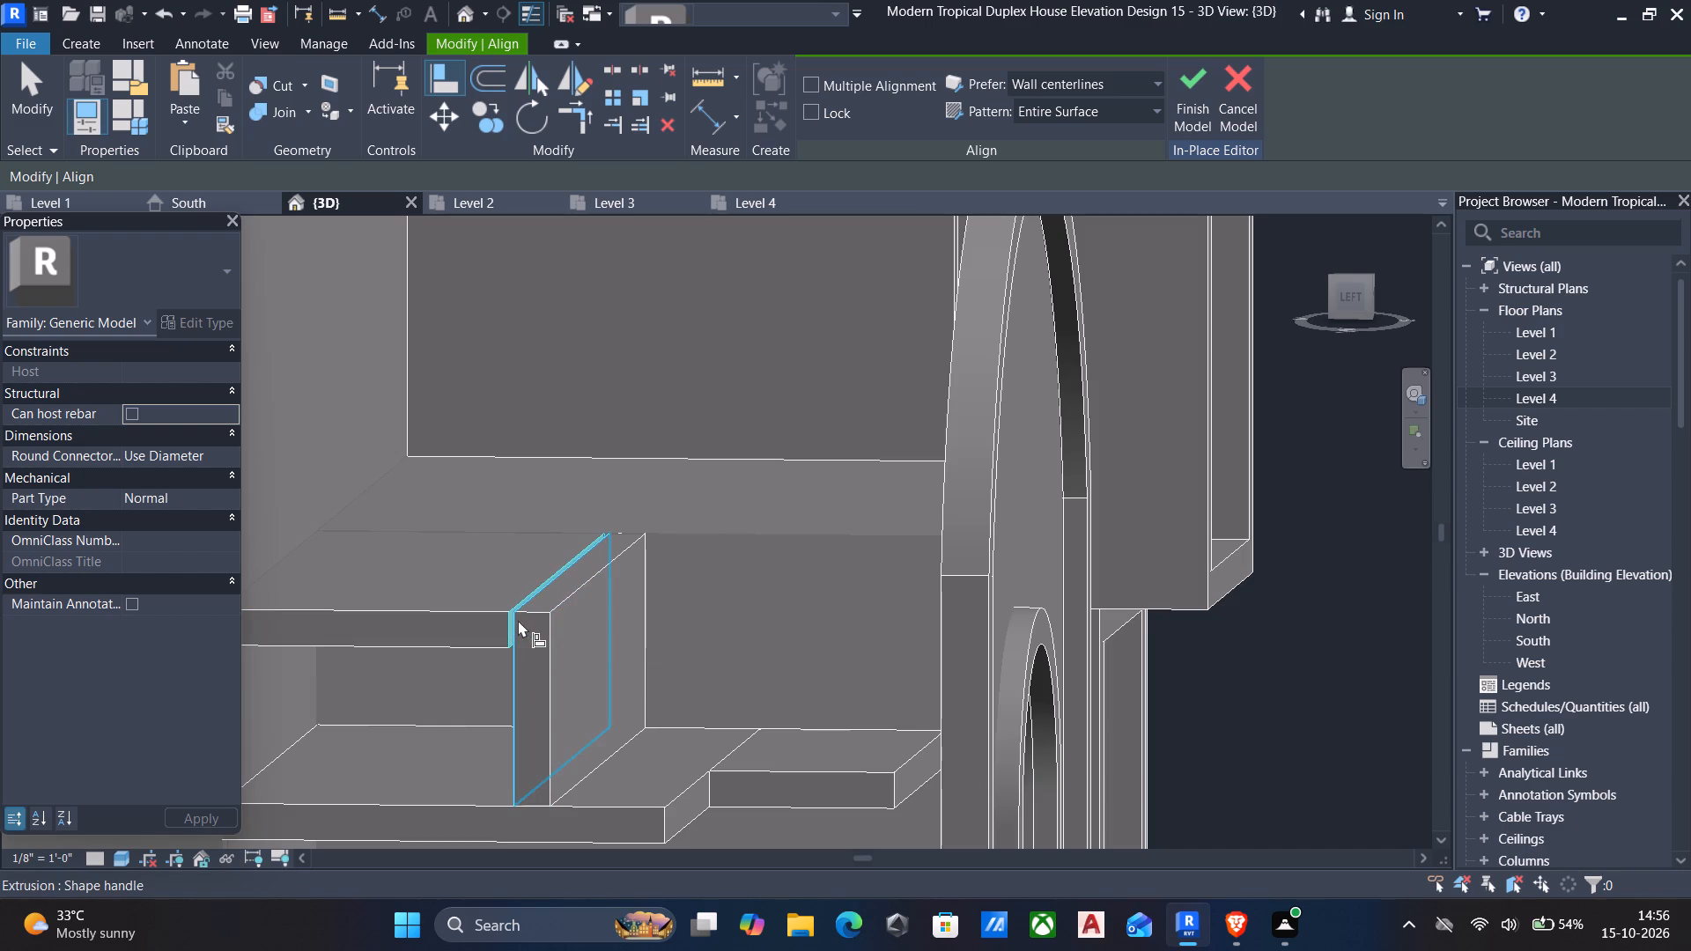
{"action": "left_click", "coordinate": [518, 628]}
{"action": "key", "text": "Escape"}
{"action": "scroll", "coordinate": [615, 626], "scroll_direction": "down", "scroll_amount": 4}
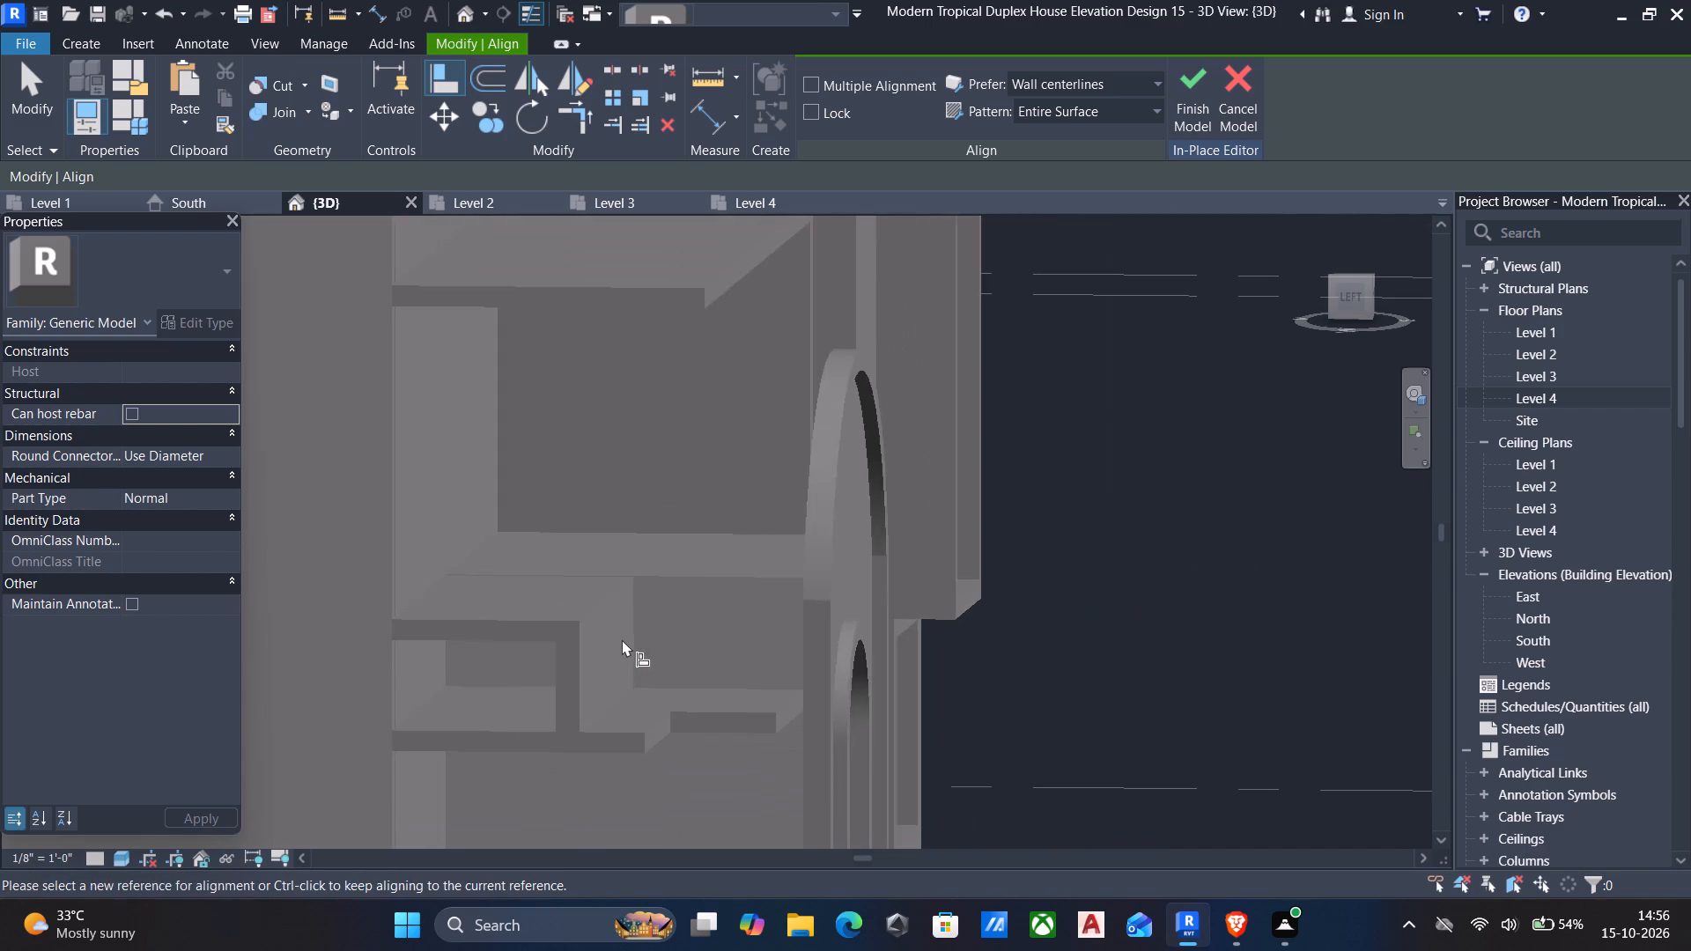
{"action": "key", "text": "Escape"}
Start a new extrusion on the strip's rear face and sketch a rectangle between the two slabs, about 4 1/2" wide and 2' 2 7/16" high.
{"action": "middle_click_drag", "start_coordinate": [639, 639], "coordinate": [443, 609], "text": "shift"}
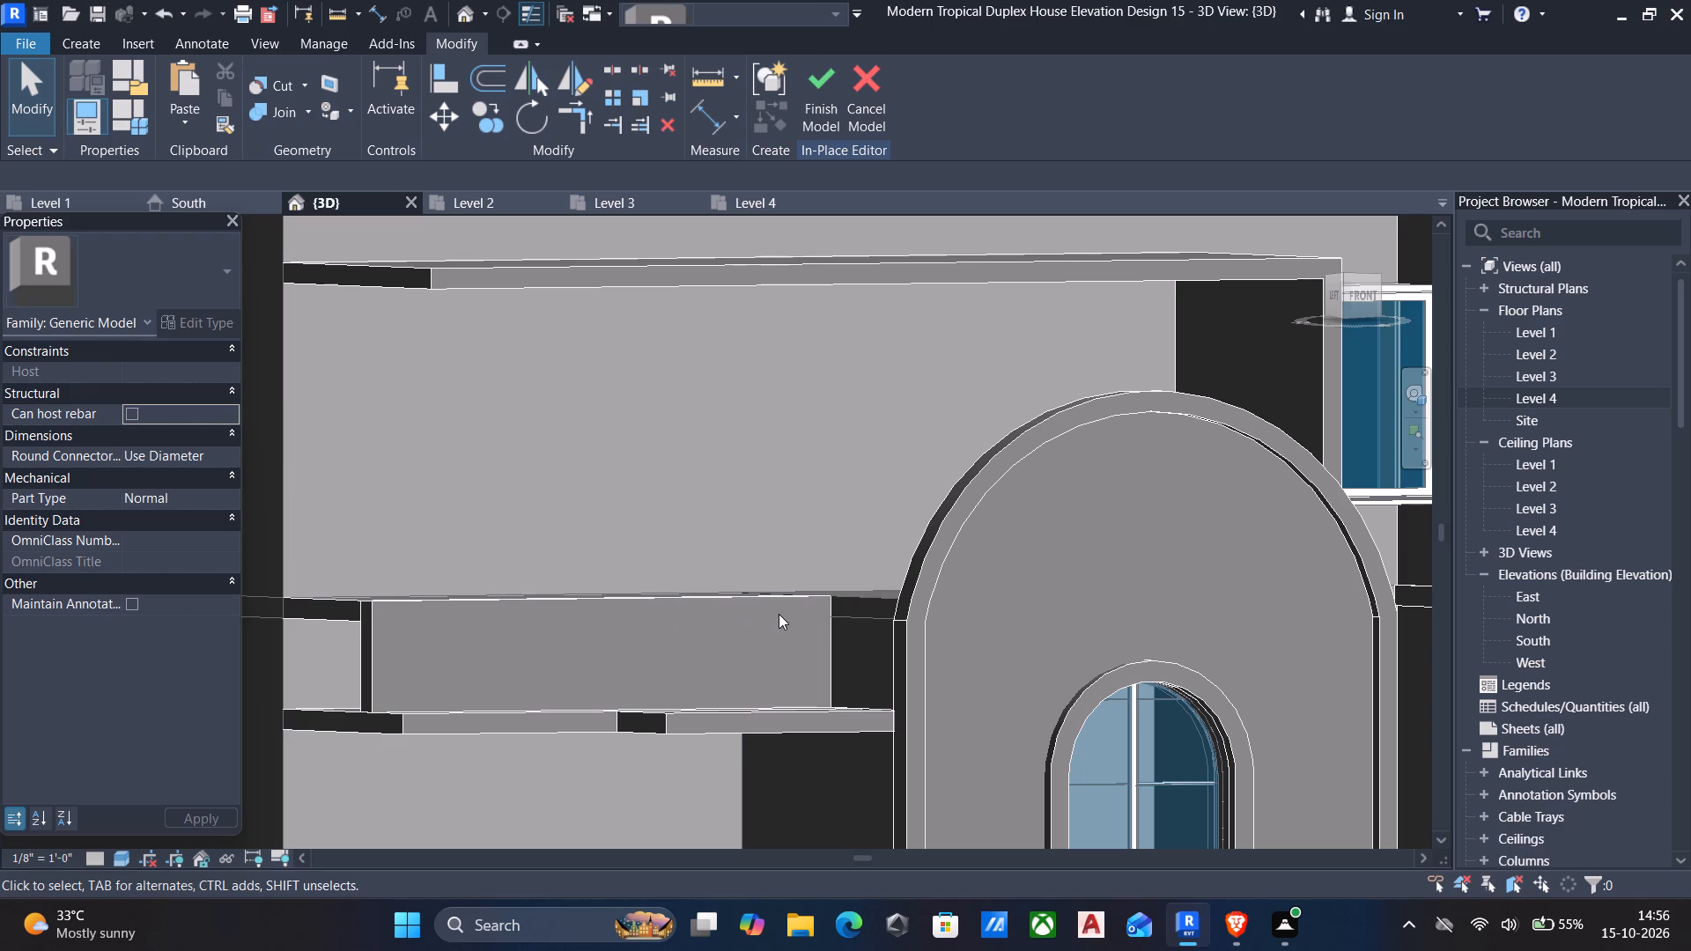
{"action": "middle_click_drag", "start_coordinate": [822, 610], "coordinate": [941, 608], "text": "shift"}
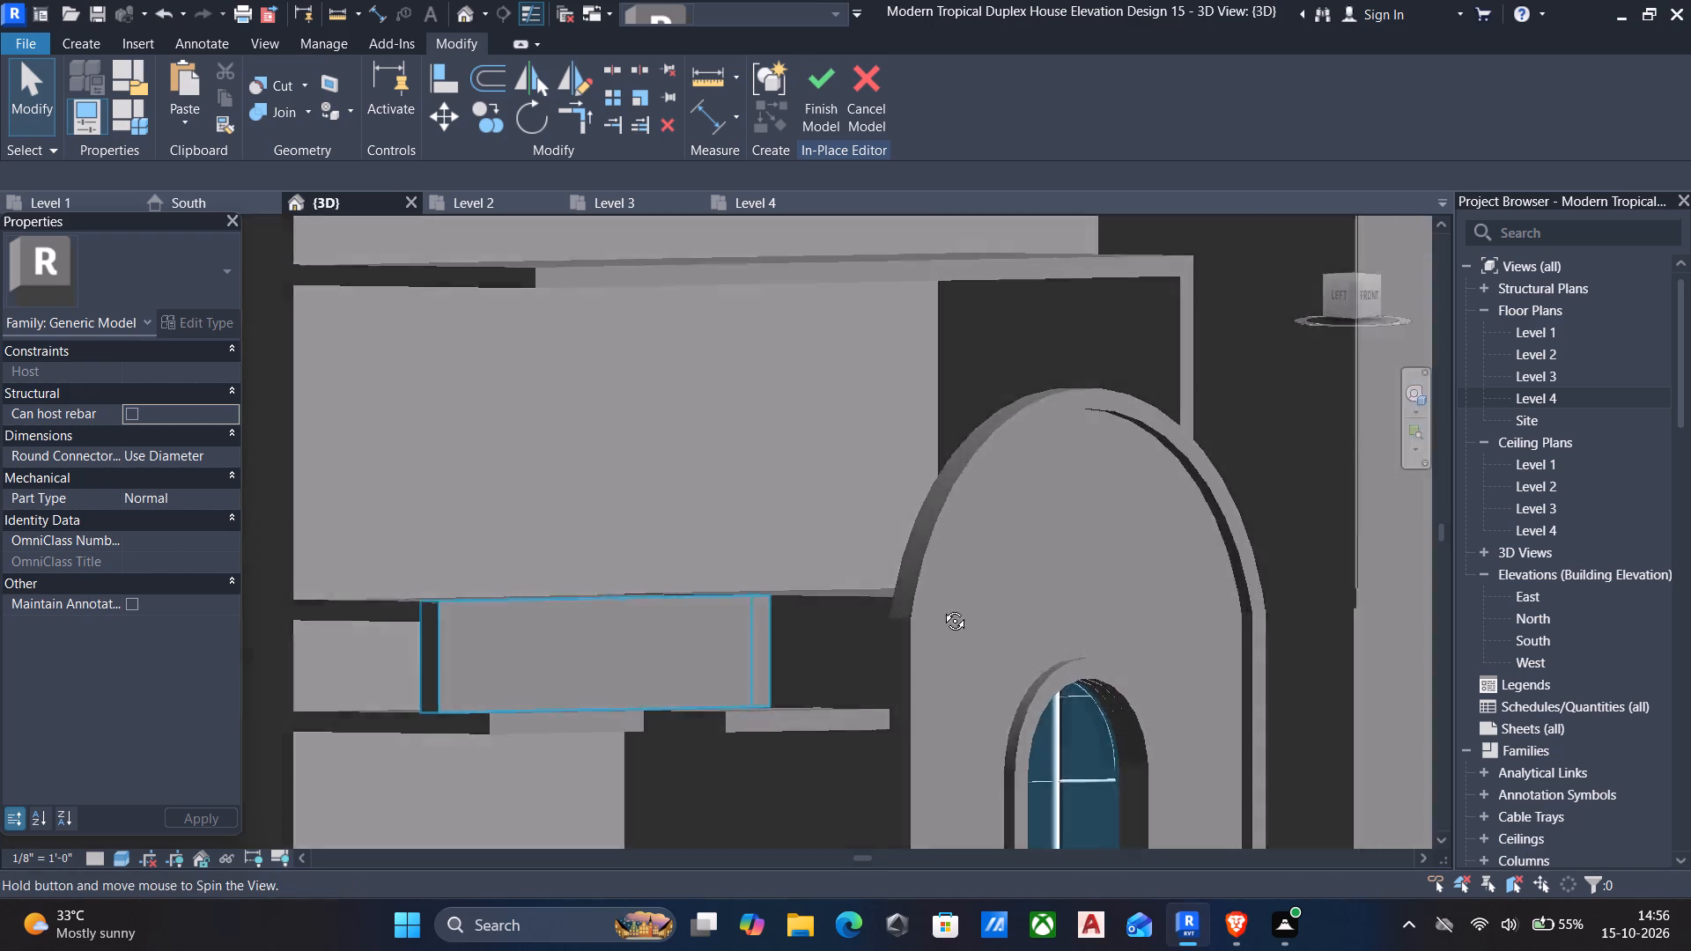
{"action": "middle_click_drag", "start_coordinate": [941, 608], "coordinate": [1249, 619], "text": "shift"}
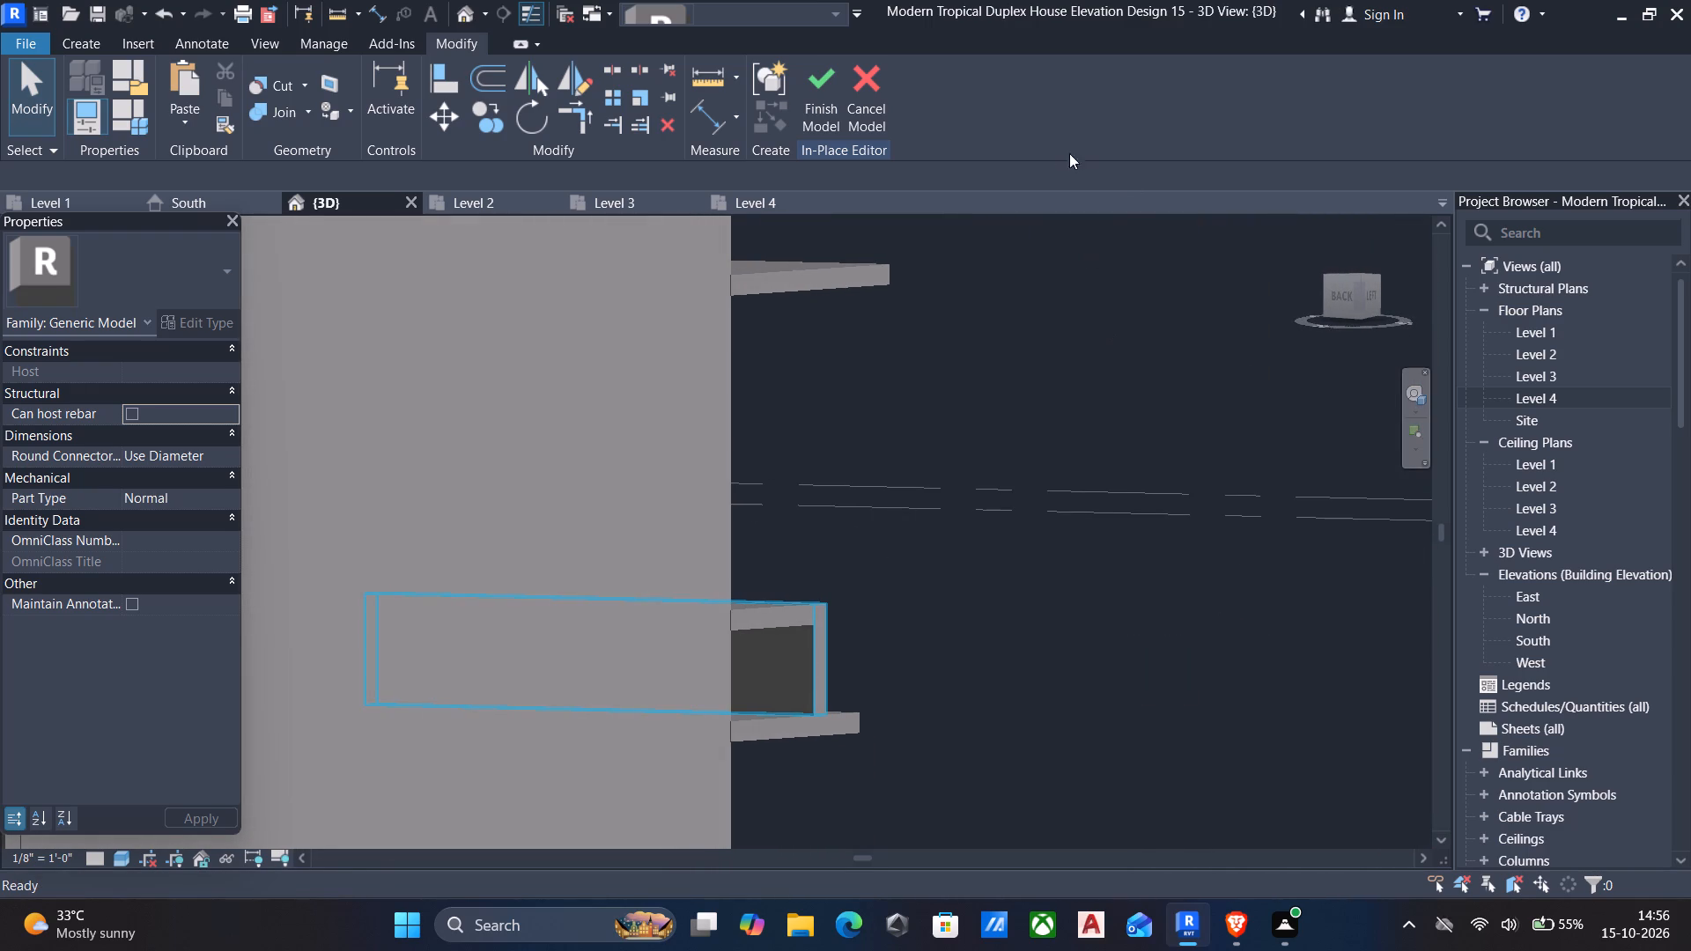
{"action": "left_click", "coordinate": [65, 43]}
{"action": "left_click", "coordinate": [192, 84]}
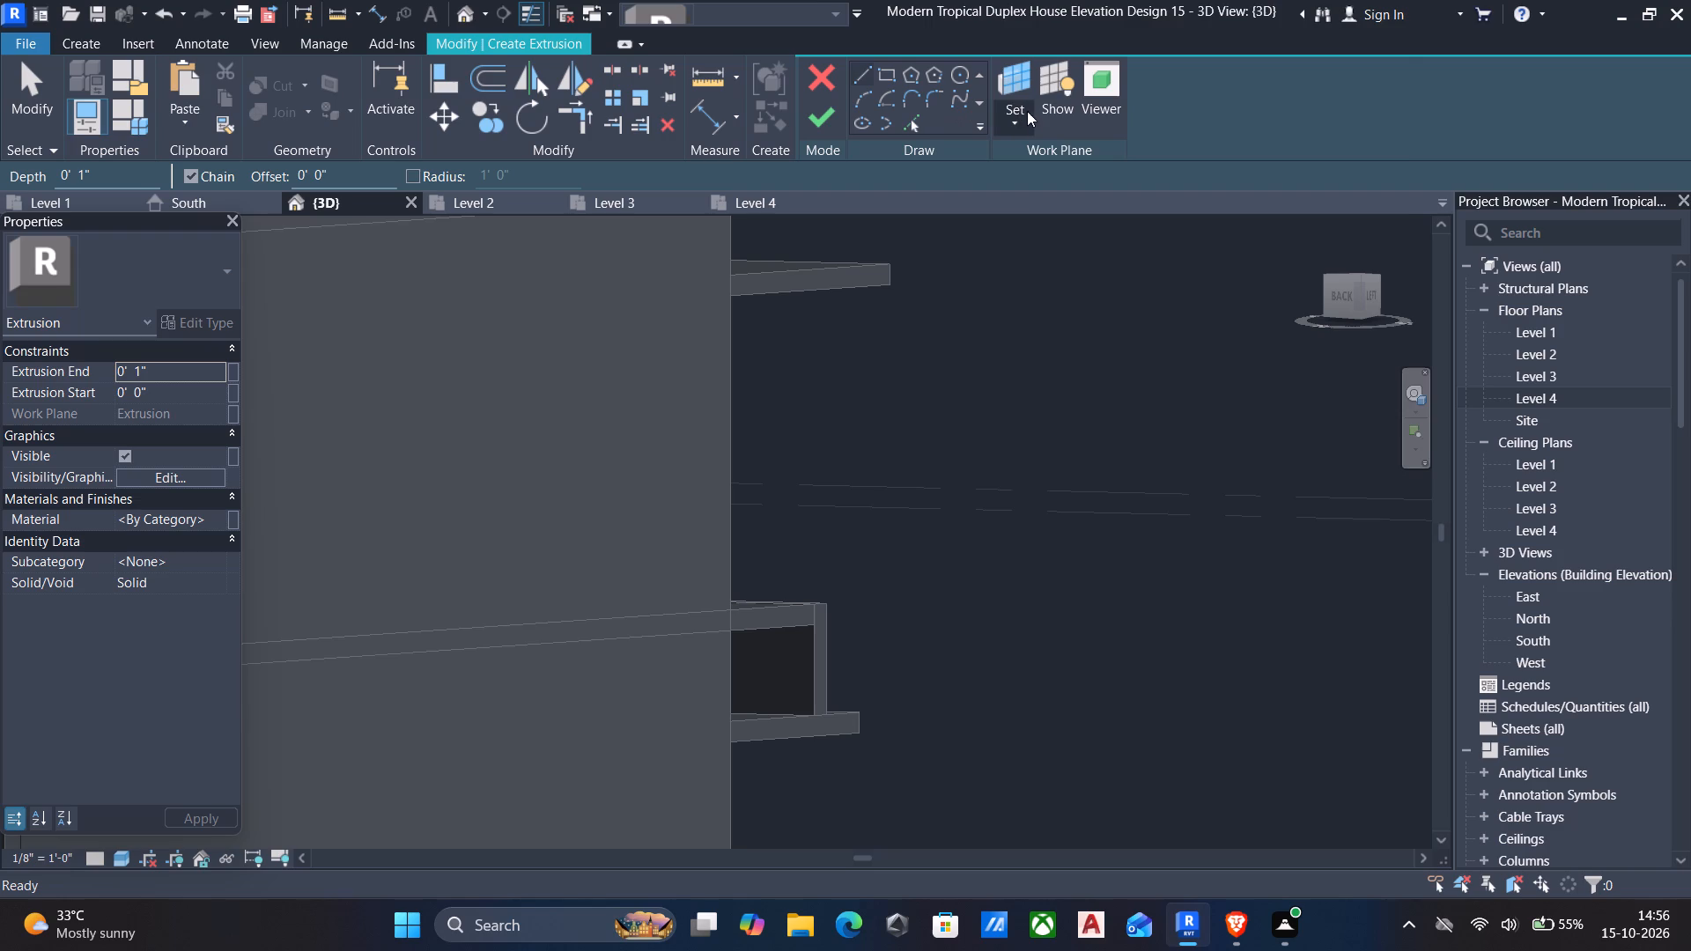
{"action": "left_click", "coordinate": [1004, 126]}
{"action": "left_click", "coordinate": [1051, 200]}
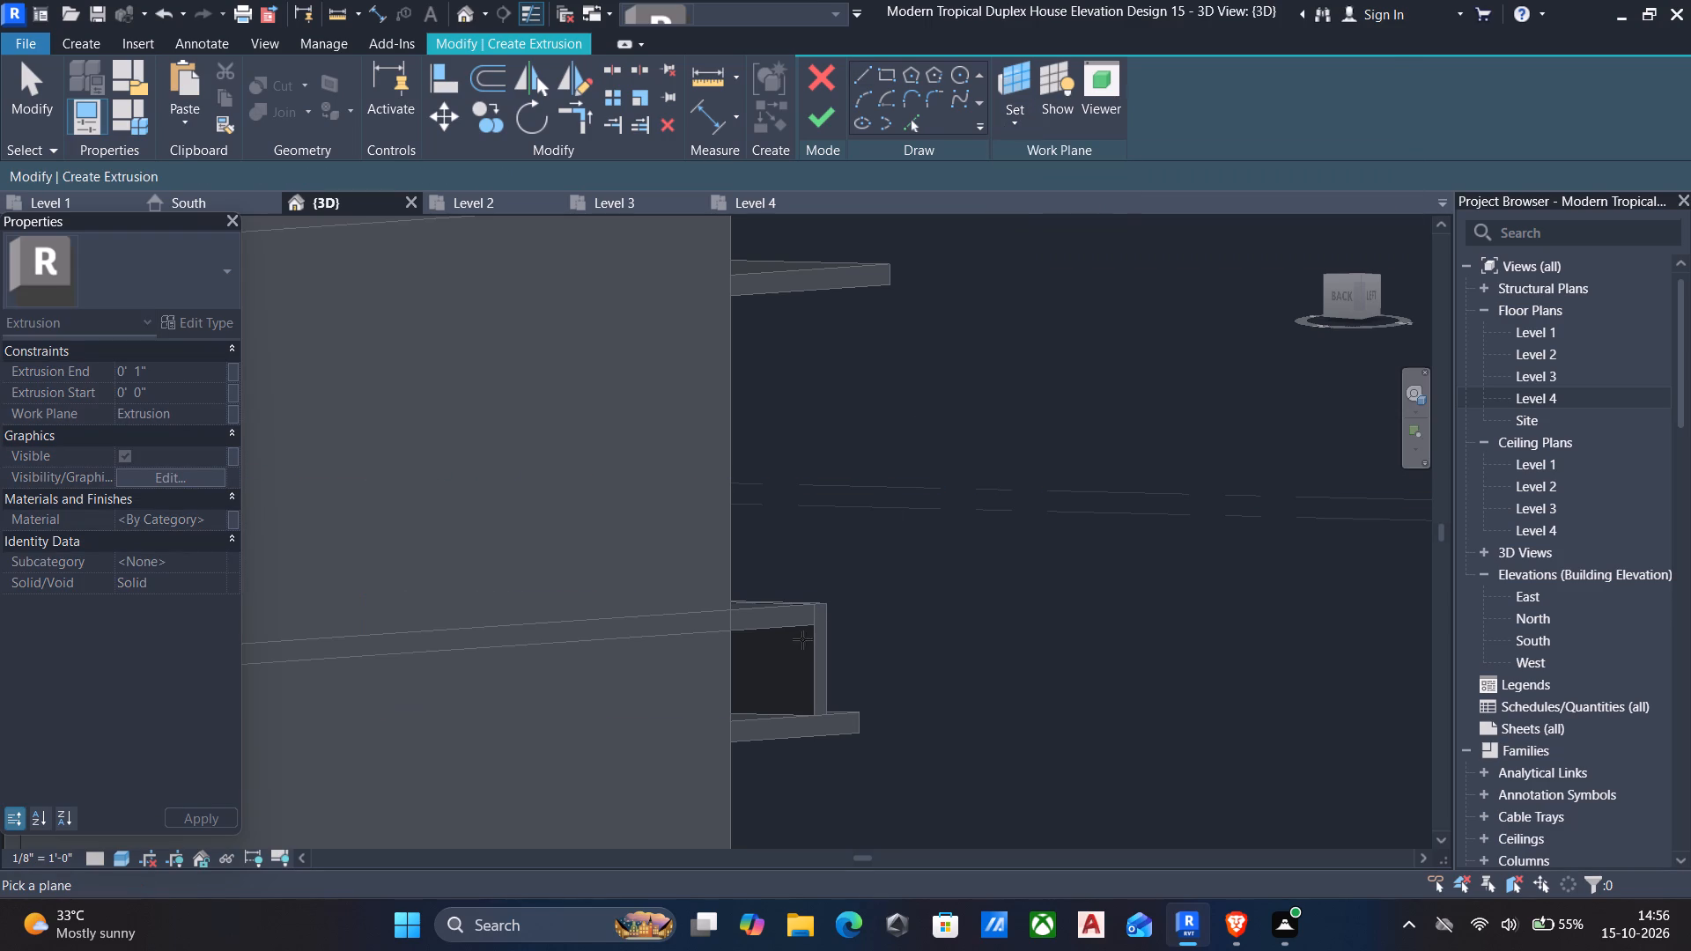
{"action": "left_click", "coordinate": [807, 660]}
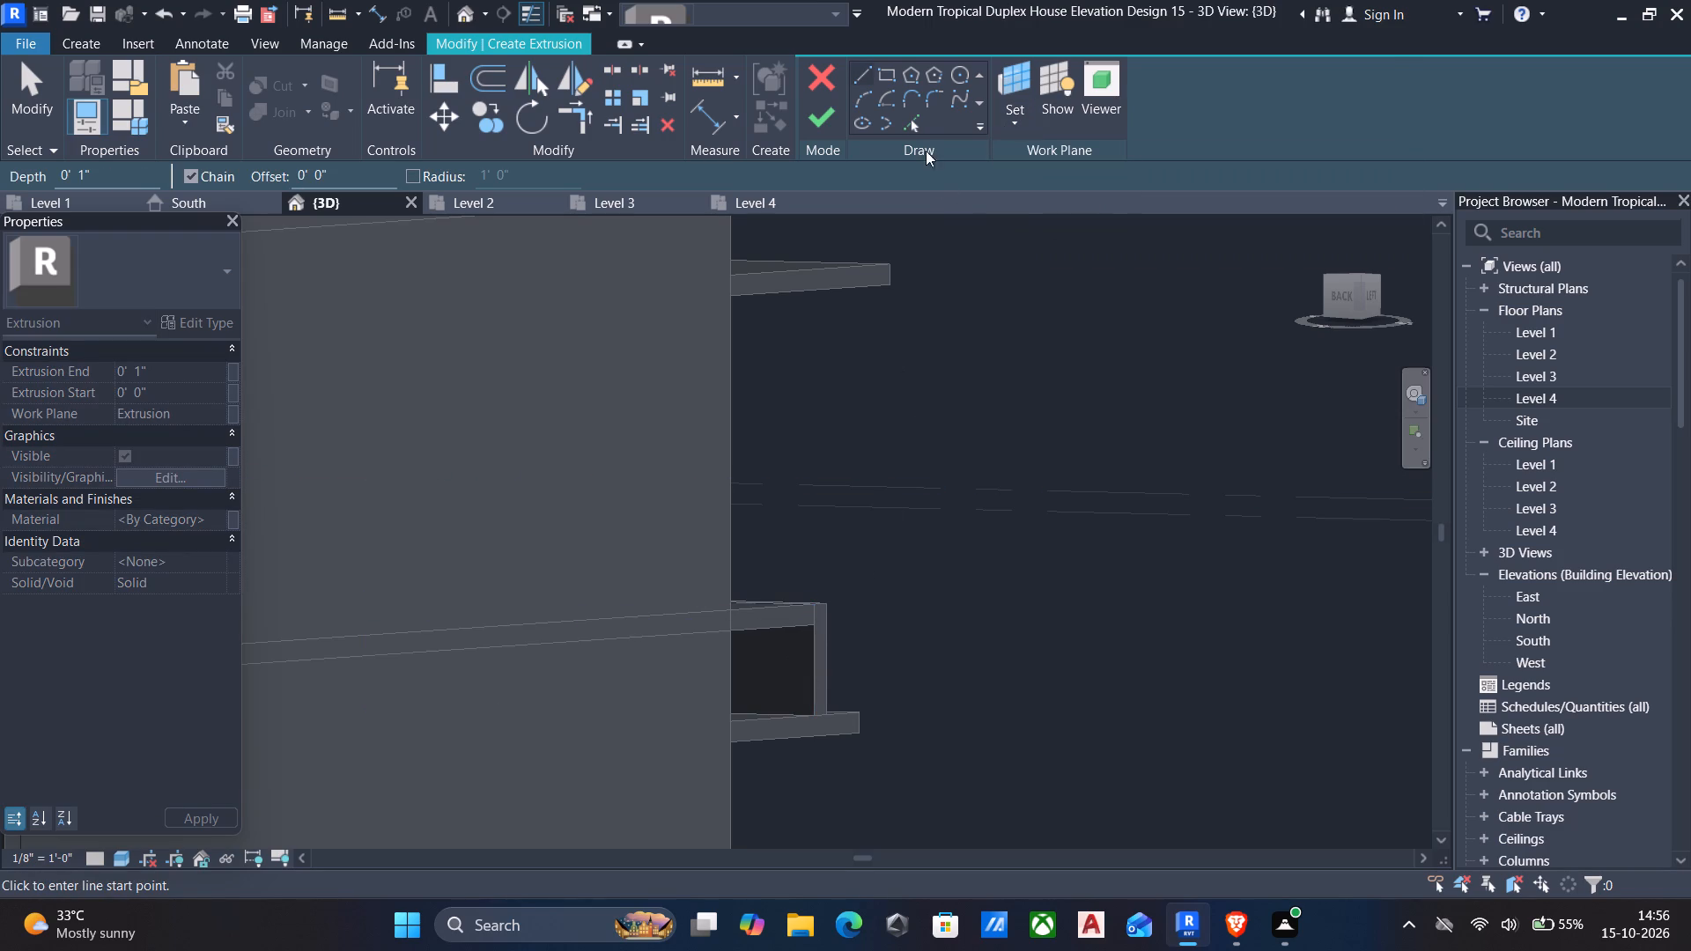
{"action": "left_click", "coordinate": [878, 65]}
{"action": "scroll", "coordinate": [821, 714], "scroll_direction": "up", "scroll_amount": 4}
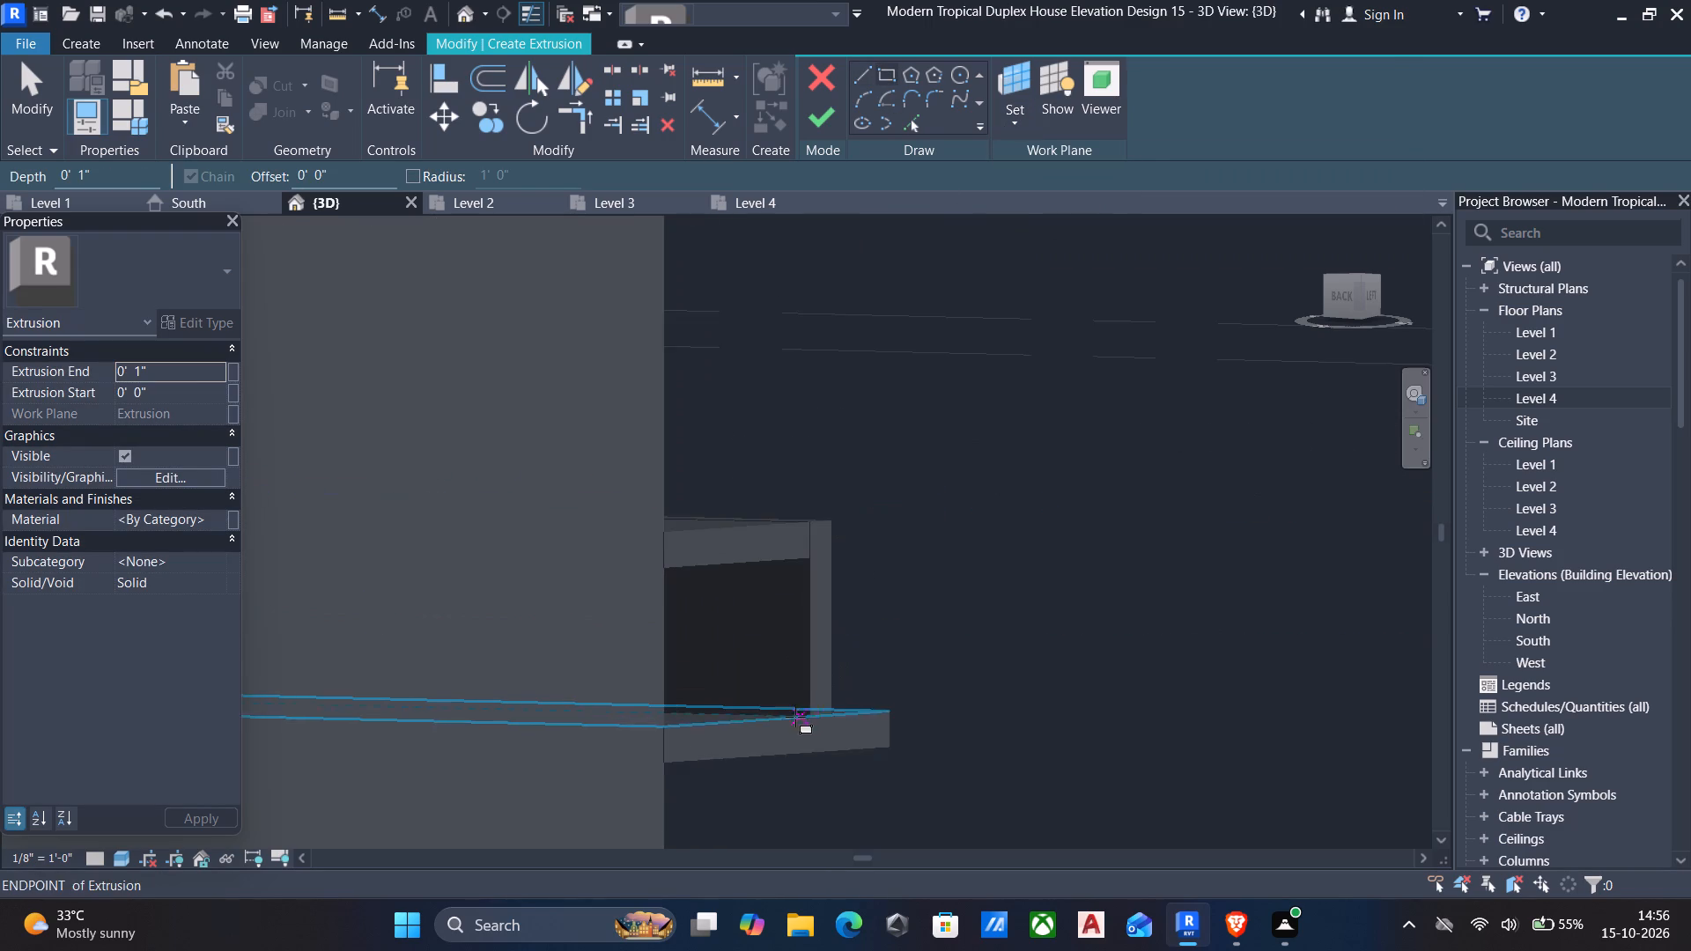
{"action": "scroll", "coordinate": [809, 716], "scroll_direction": "up", "scroll_amount": 6}
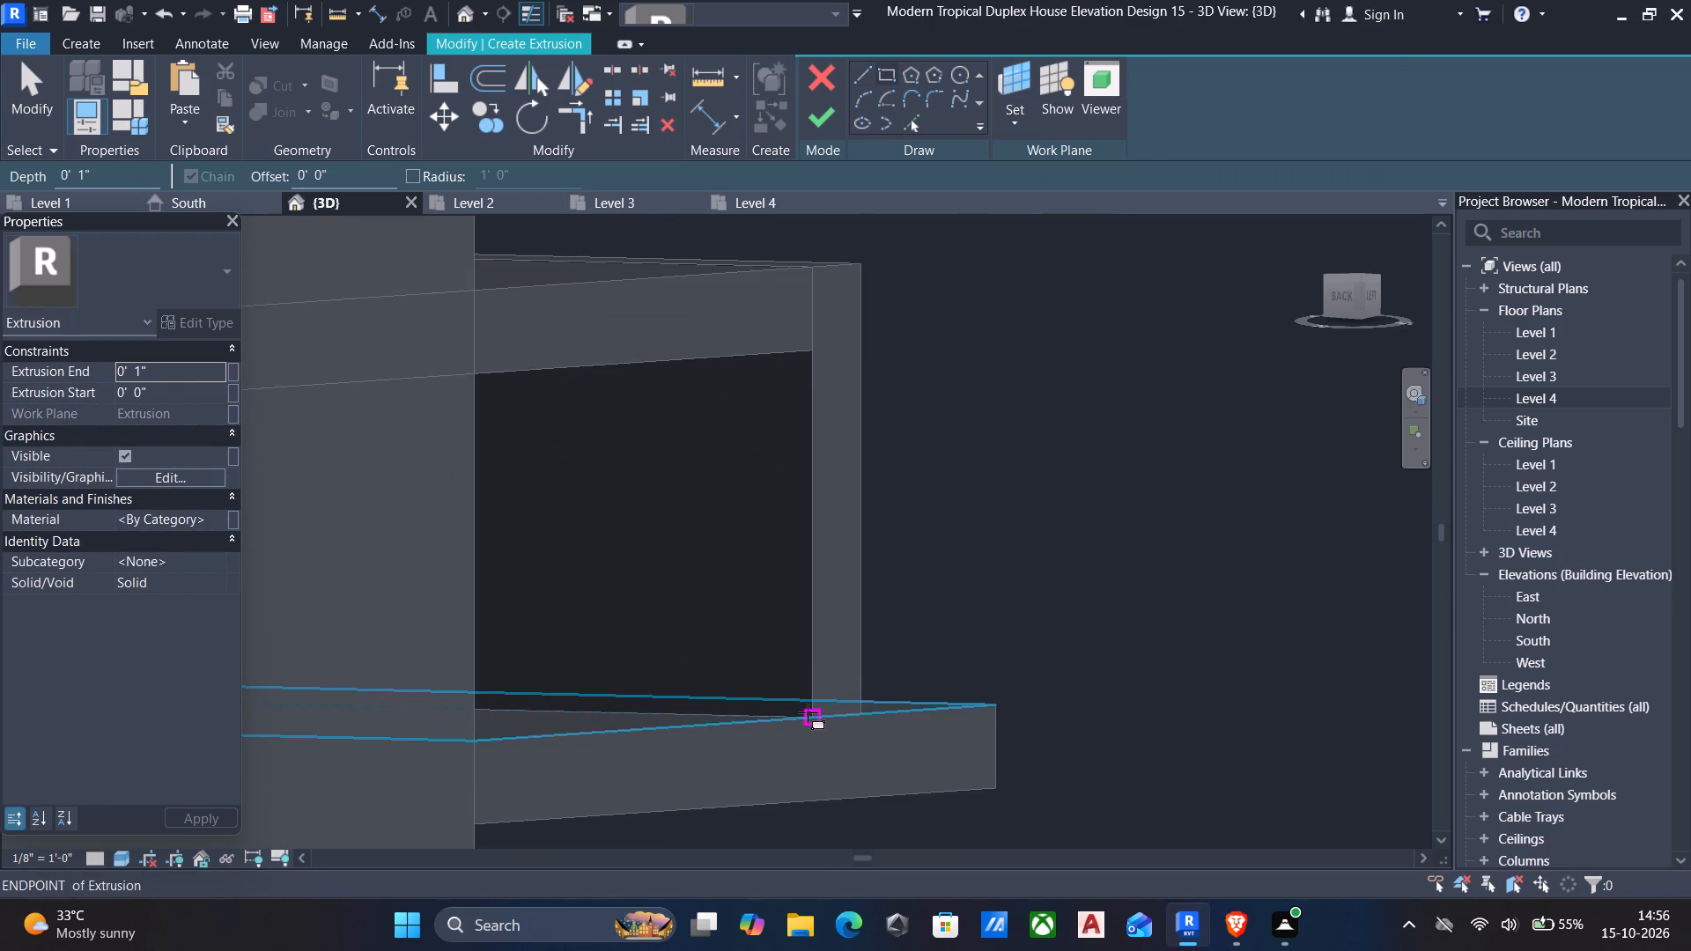
{"action": "left_click", "coordinate": [808, 712]}
{"action": "left_click", "coordinate": [758, 351]}
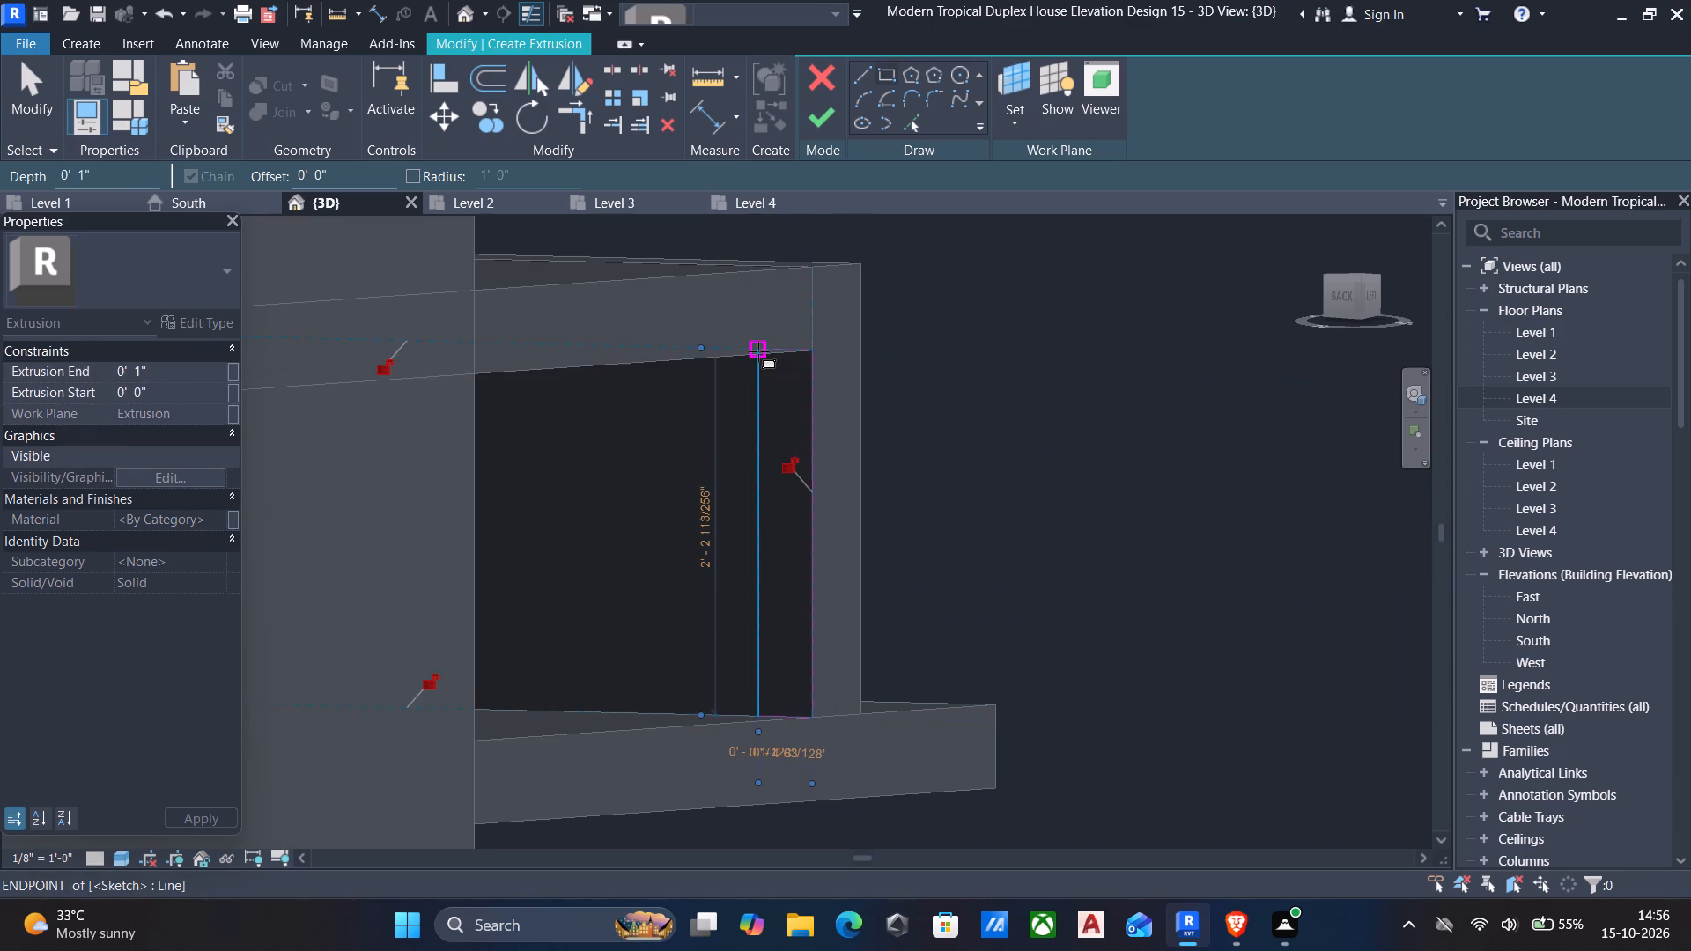
{"action": "key", "text": "Escape"}
{"action": "key", "text": "Escape"}
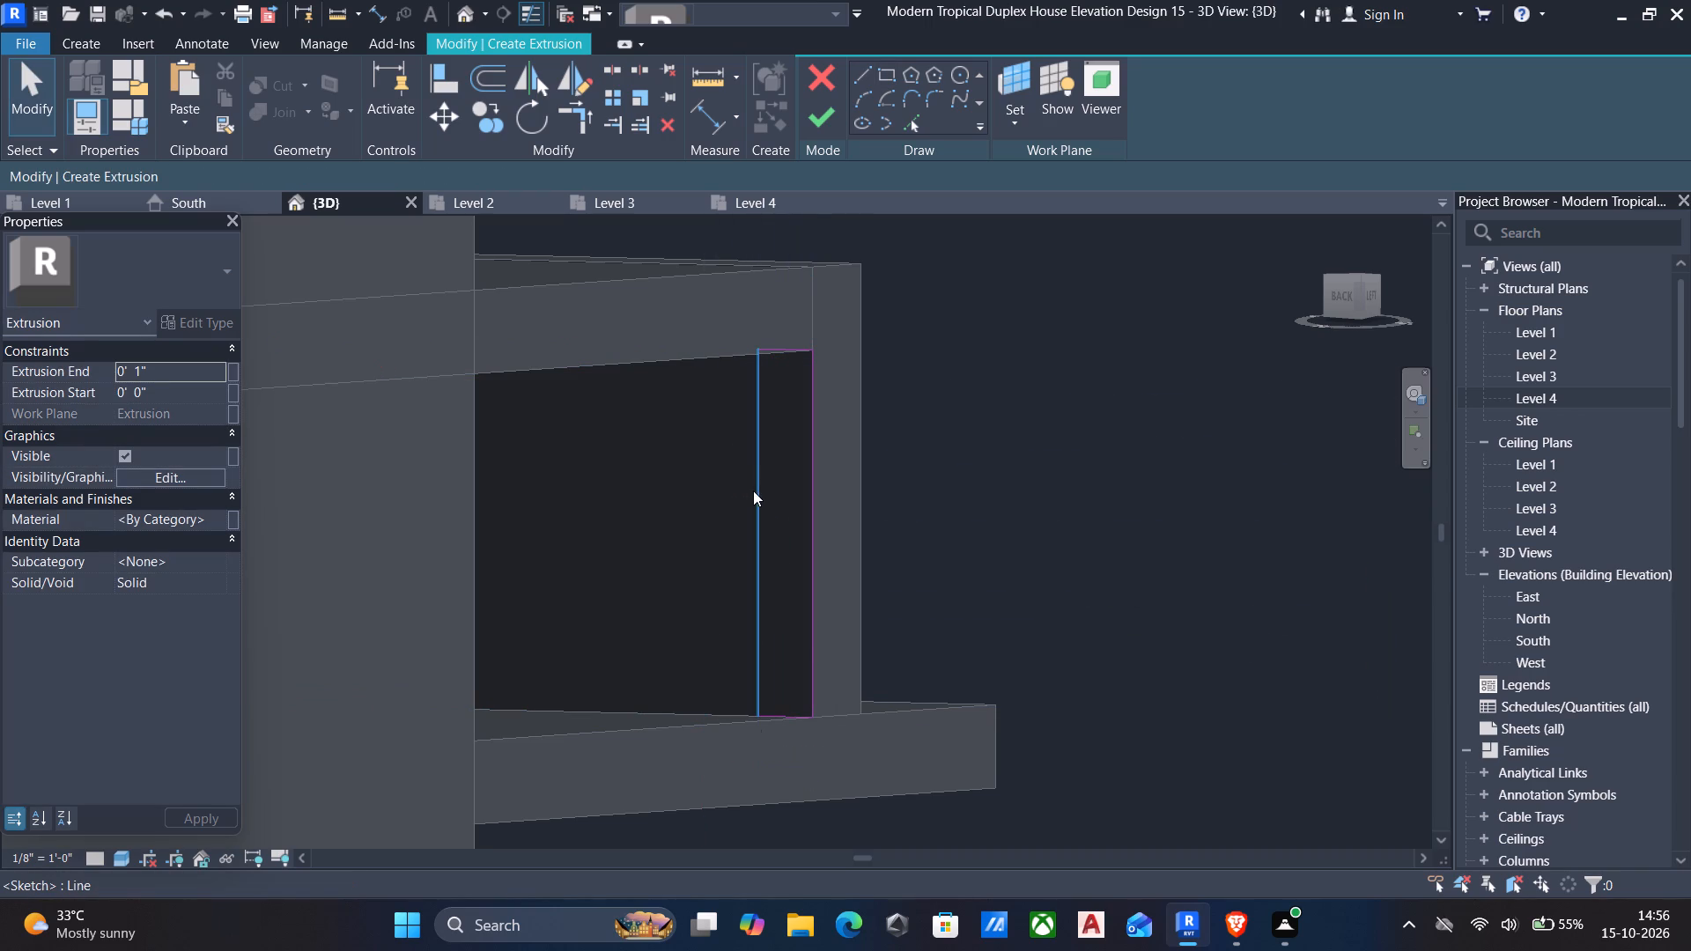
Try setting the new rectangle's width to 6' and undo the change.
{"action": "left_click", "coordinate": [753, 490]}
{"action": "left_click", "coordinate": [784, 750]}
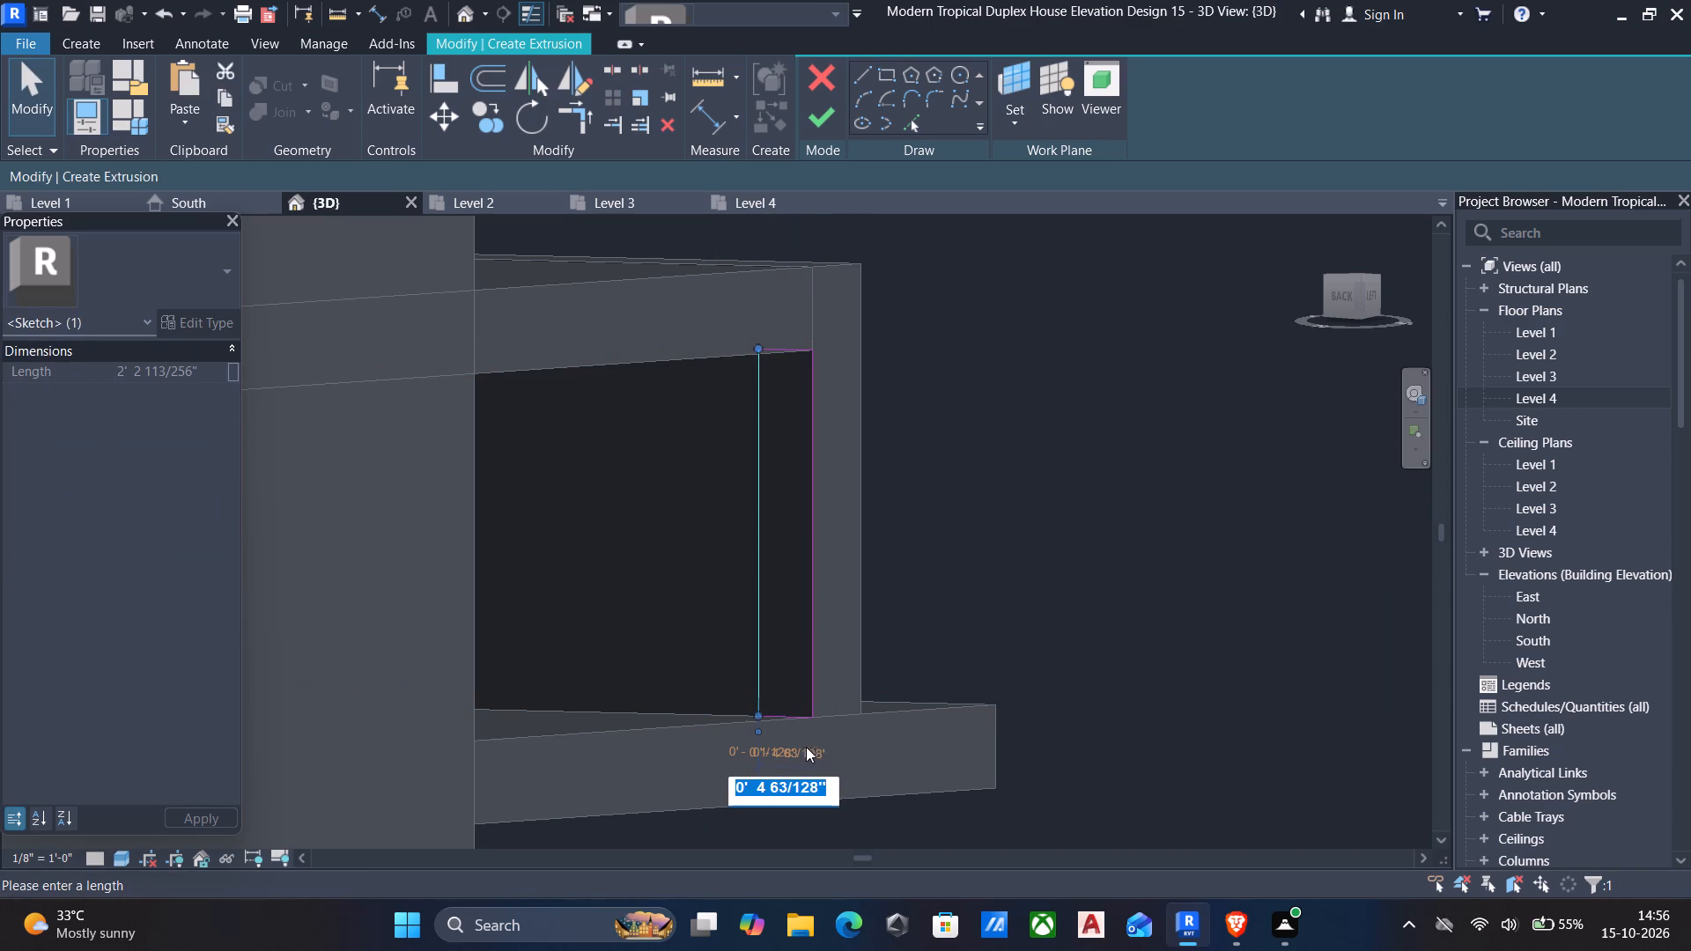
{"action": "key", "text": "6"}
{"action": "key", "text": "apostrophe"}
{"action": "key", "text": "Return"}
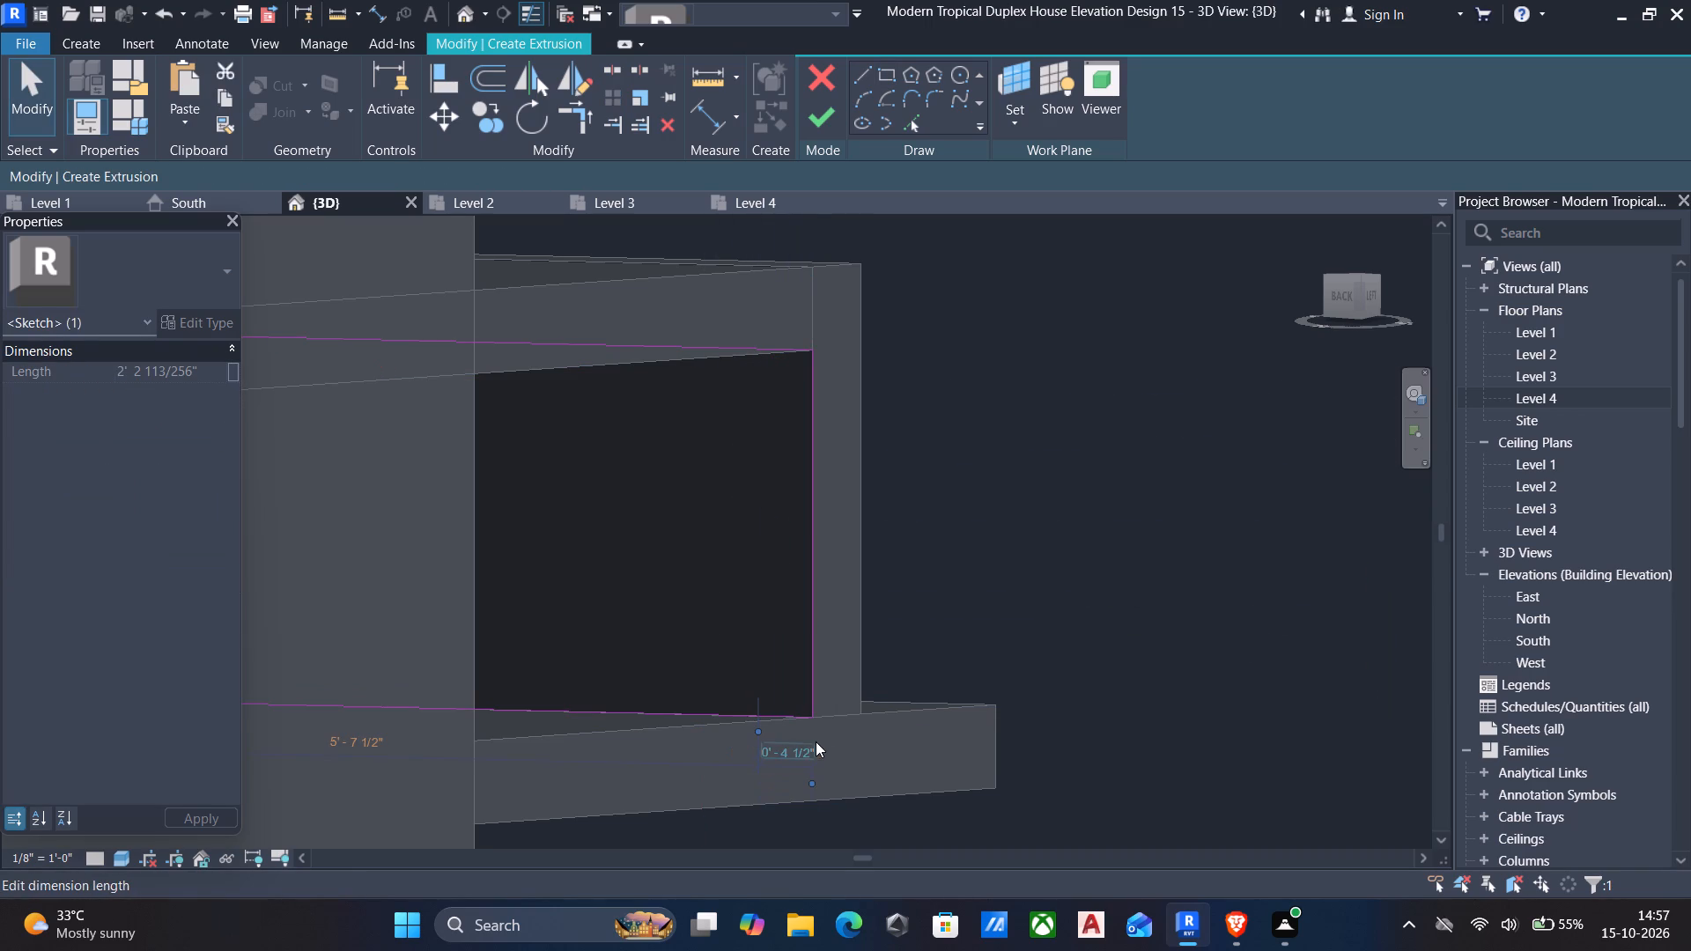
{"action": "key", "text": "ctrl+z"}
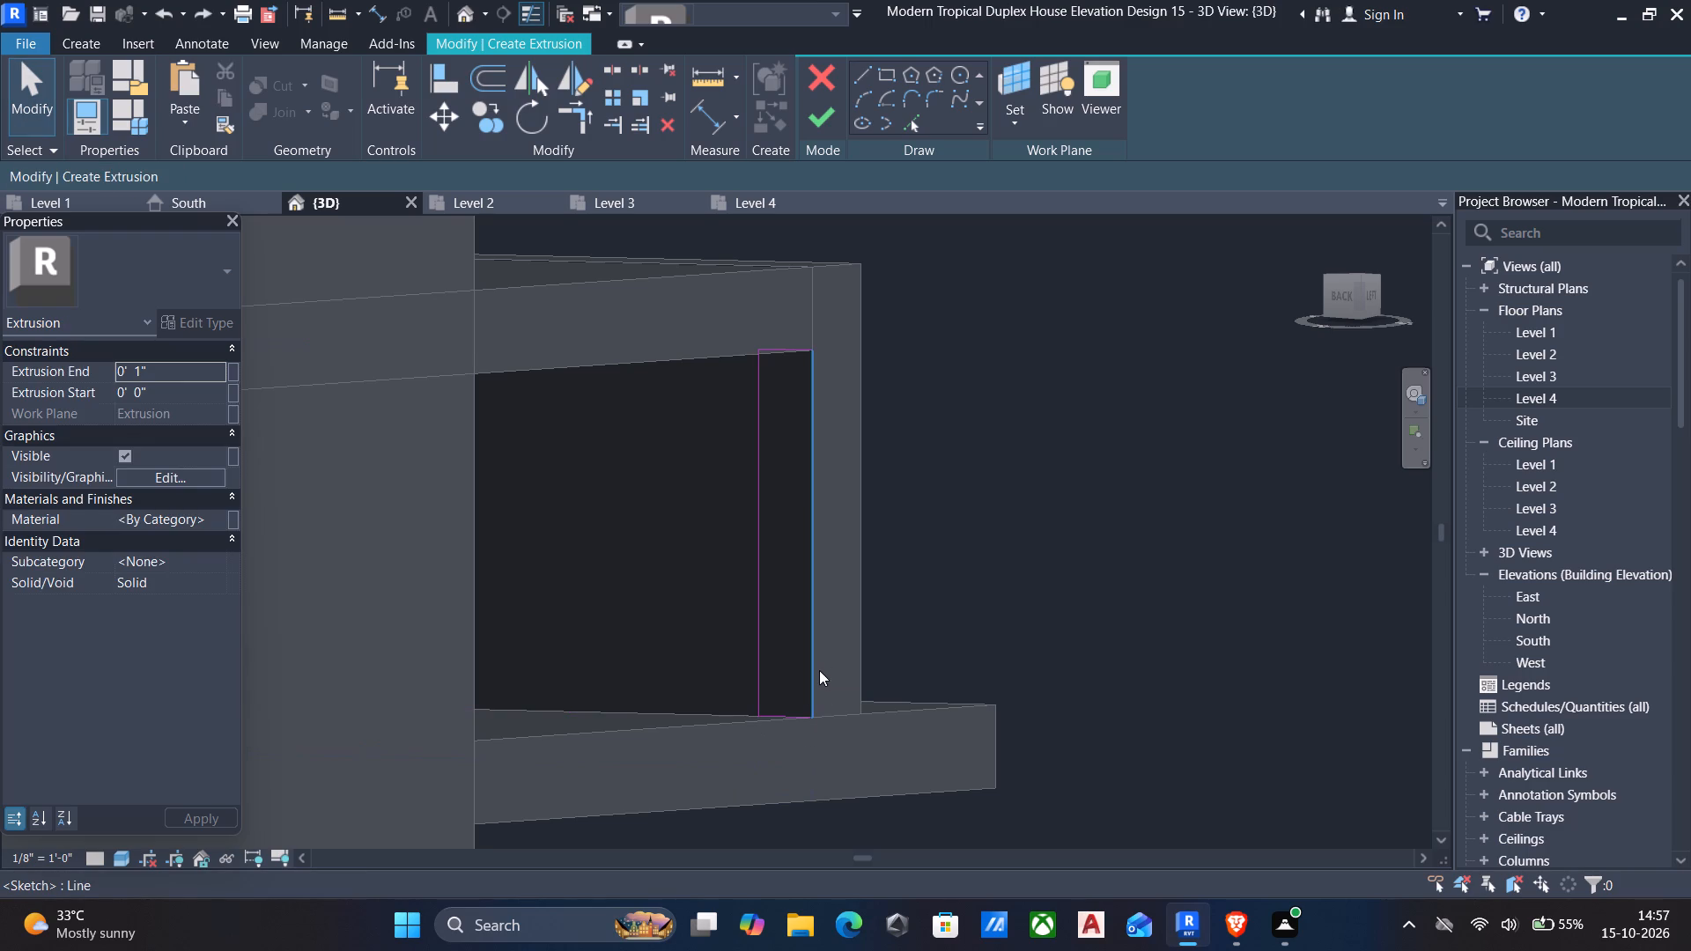
Set the width of the rectangle sketched between the two slabs to 6" and finish the extrusion sketch.
{"action": "scroll", "coordinate": [709, 763], "scroll_direction": "up", "scroll_amount": 4}
{"action": "scroll", "coordinate": [802, 704], "scroll_direction": "up", "scroll_amount": 5}
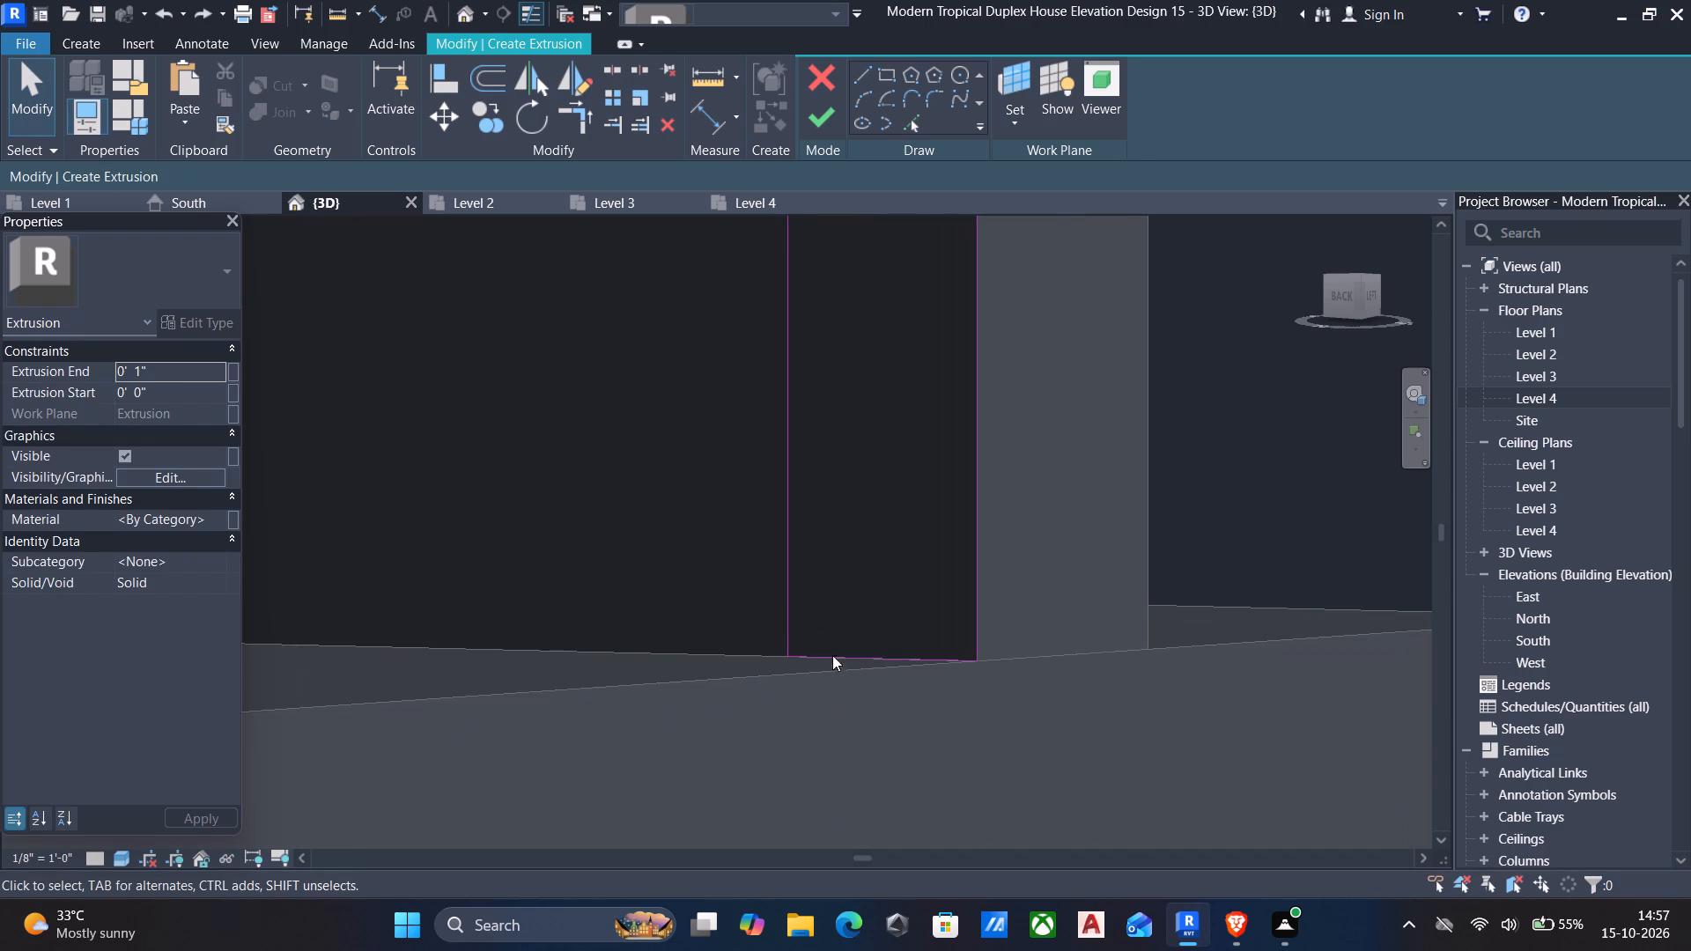
{"action": "left_click", "coordinate": [783, 578]}
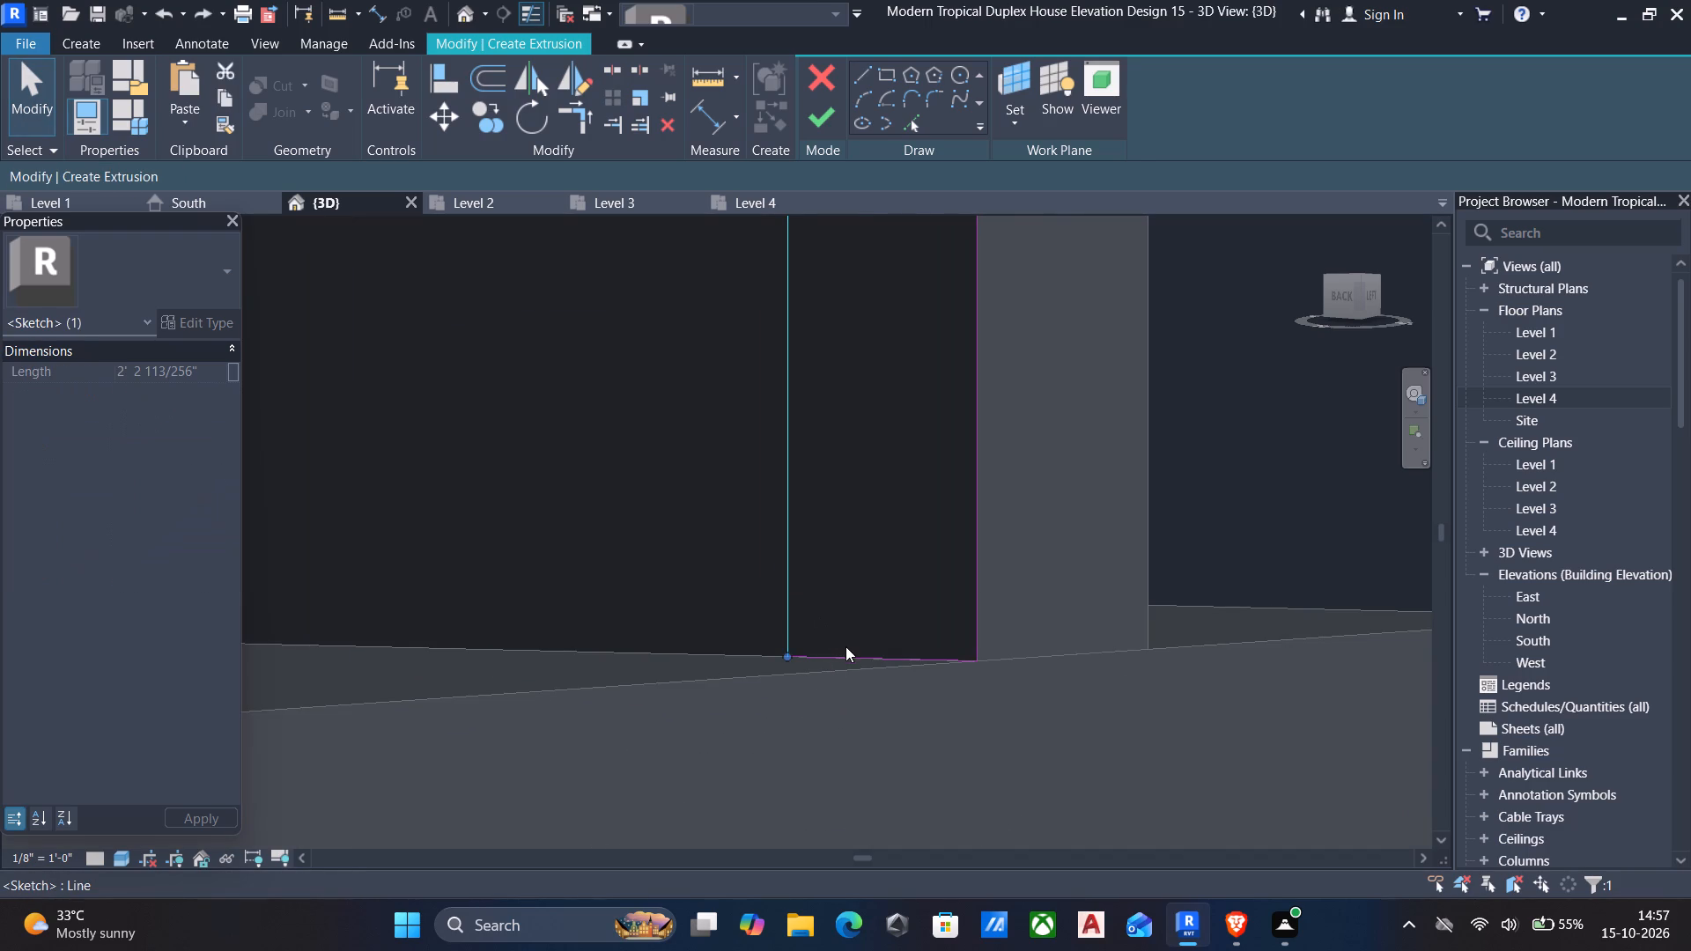
{"action": "left_click", "coordinate": [853, 654]}
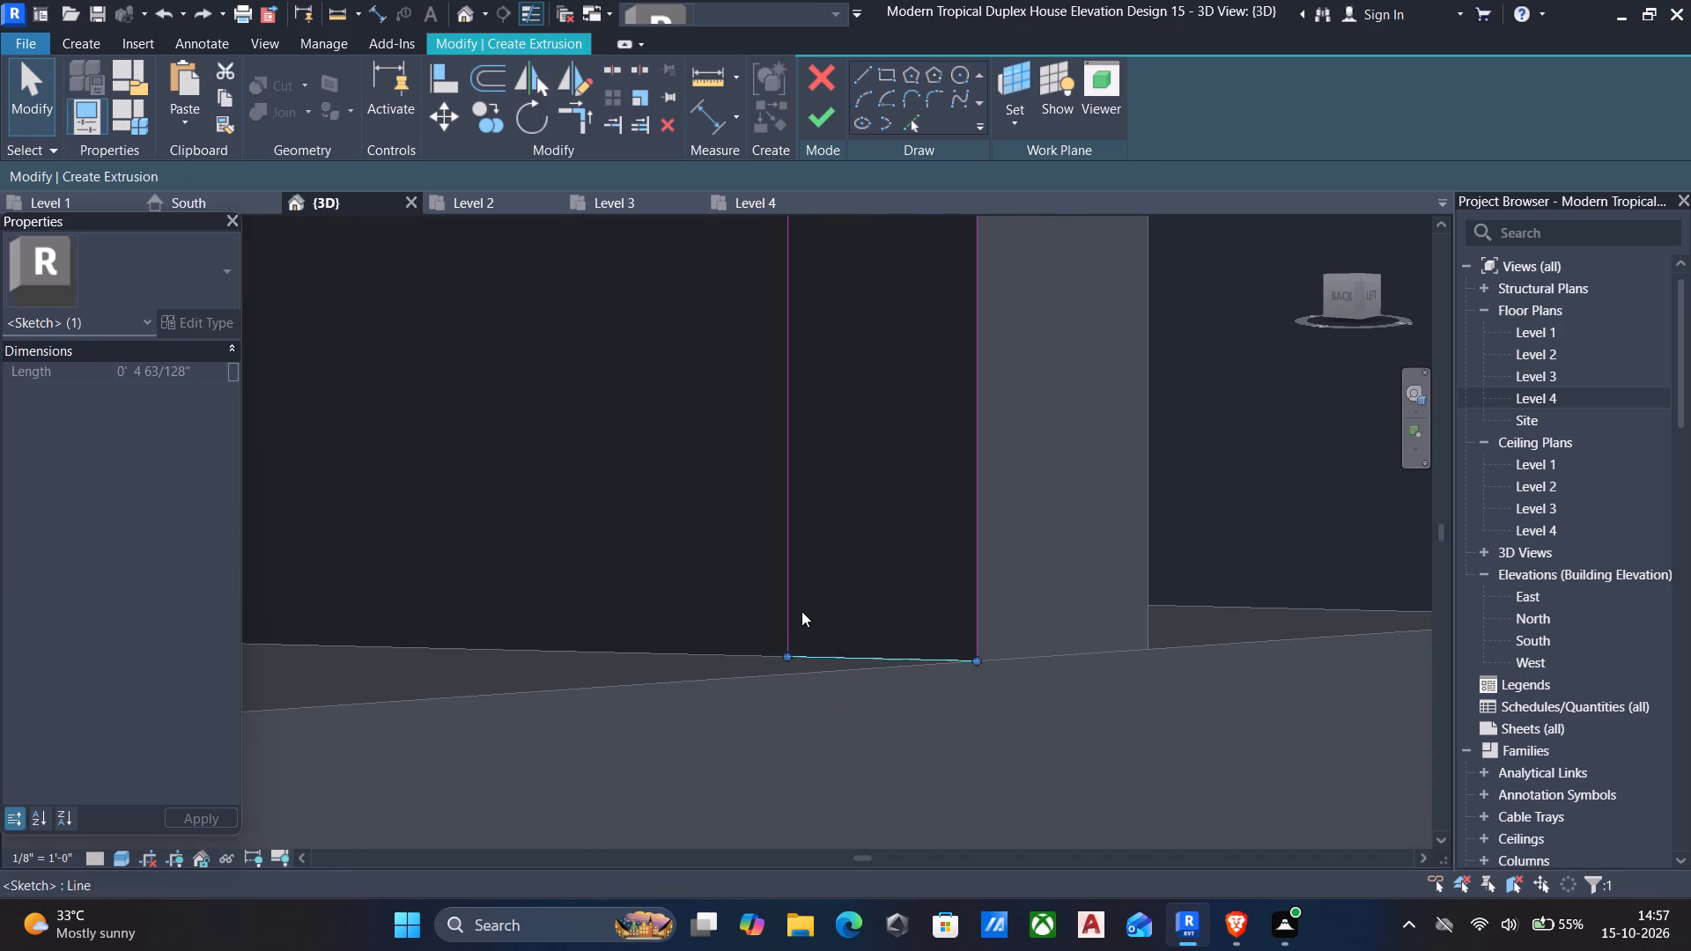
{"action": "left_click", "coordinate": [801, 610]}
{"action": "left_click", "coordinate": [794, 579]}
{"action": "scroll", "coordinate": [765, 581], "scroll_direction": "down", "scroll_amount": 6}
{"action": "middle_click_drag", "start_coordinate": [718, 601], "coordinate": [768, 694]}
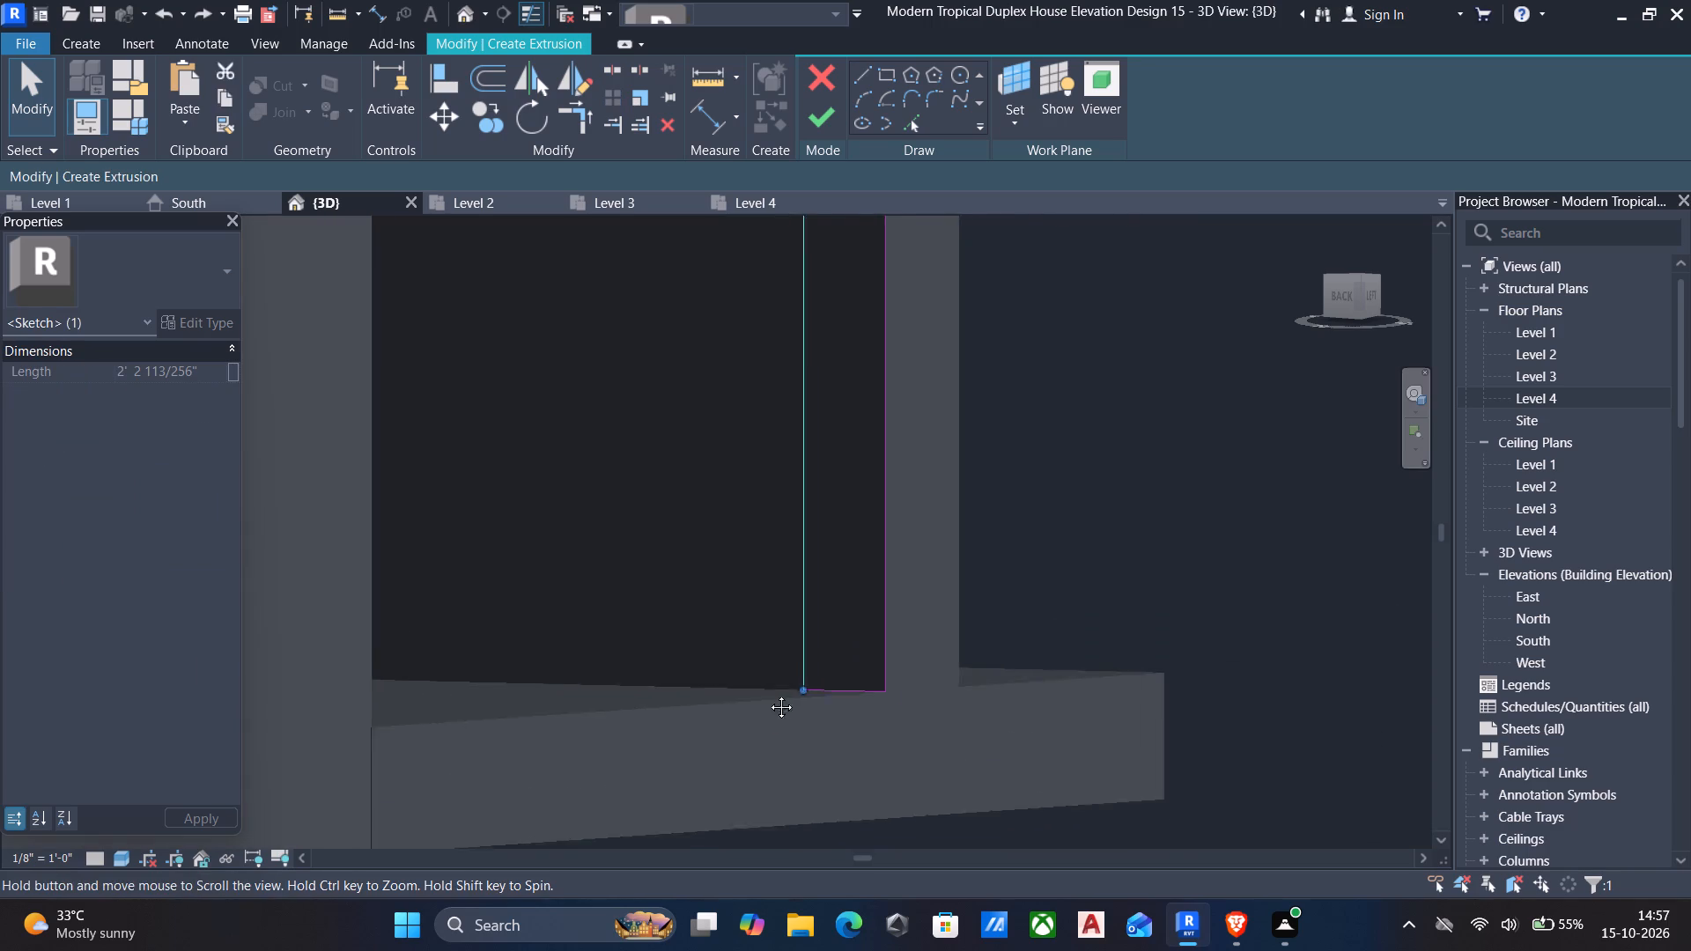
{"action": "middle_click_drag", "start_coordinate": [768, 694], "coordinate": [736, 950]}
{"action": "left_click", "coordinate": [836, 365]}
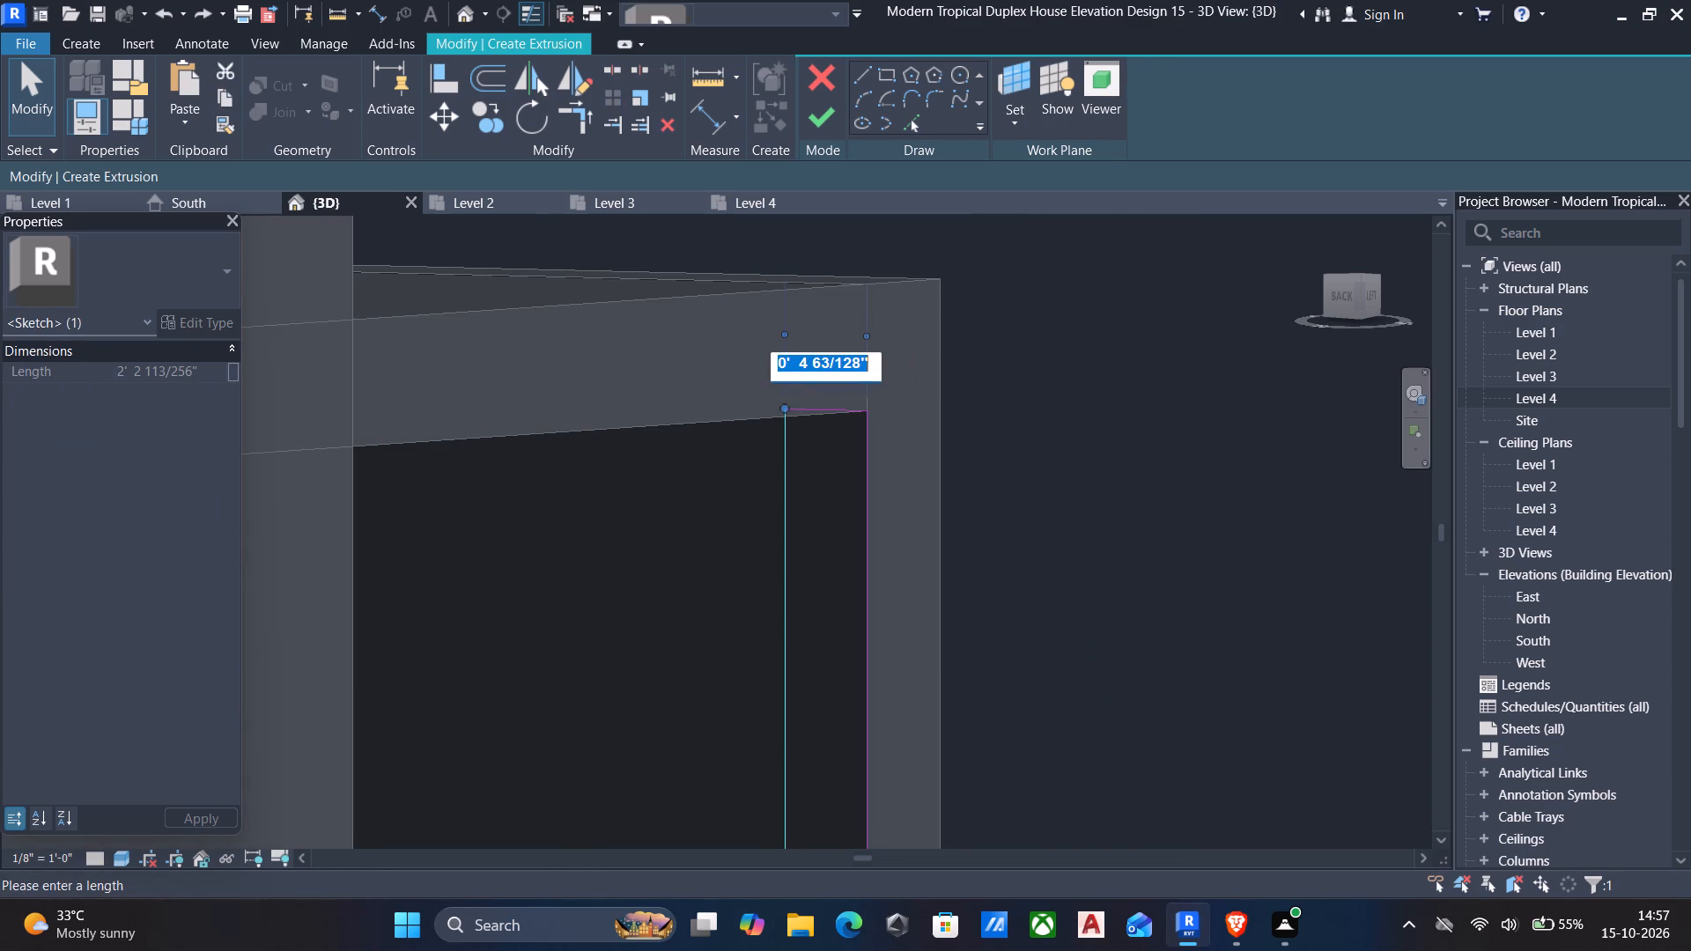
{"action": "type", "text": "6\""}
{"action": "key", "text": "Return"}
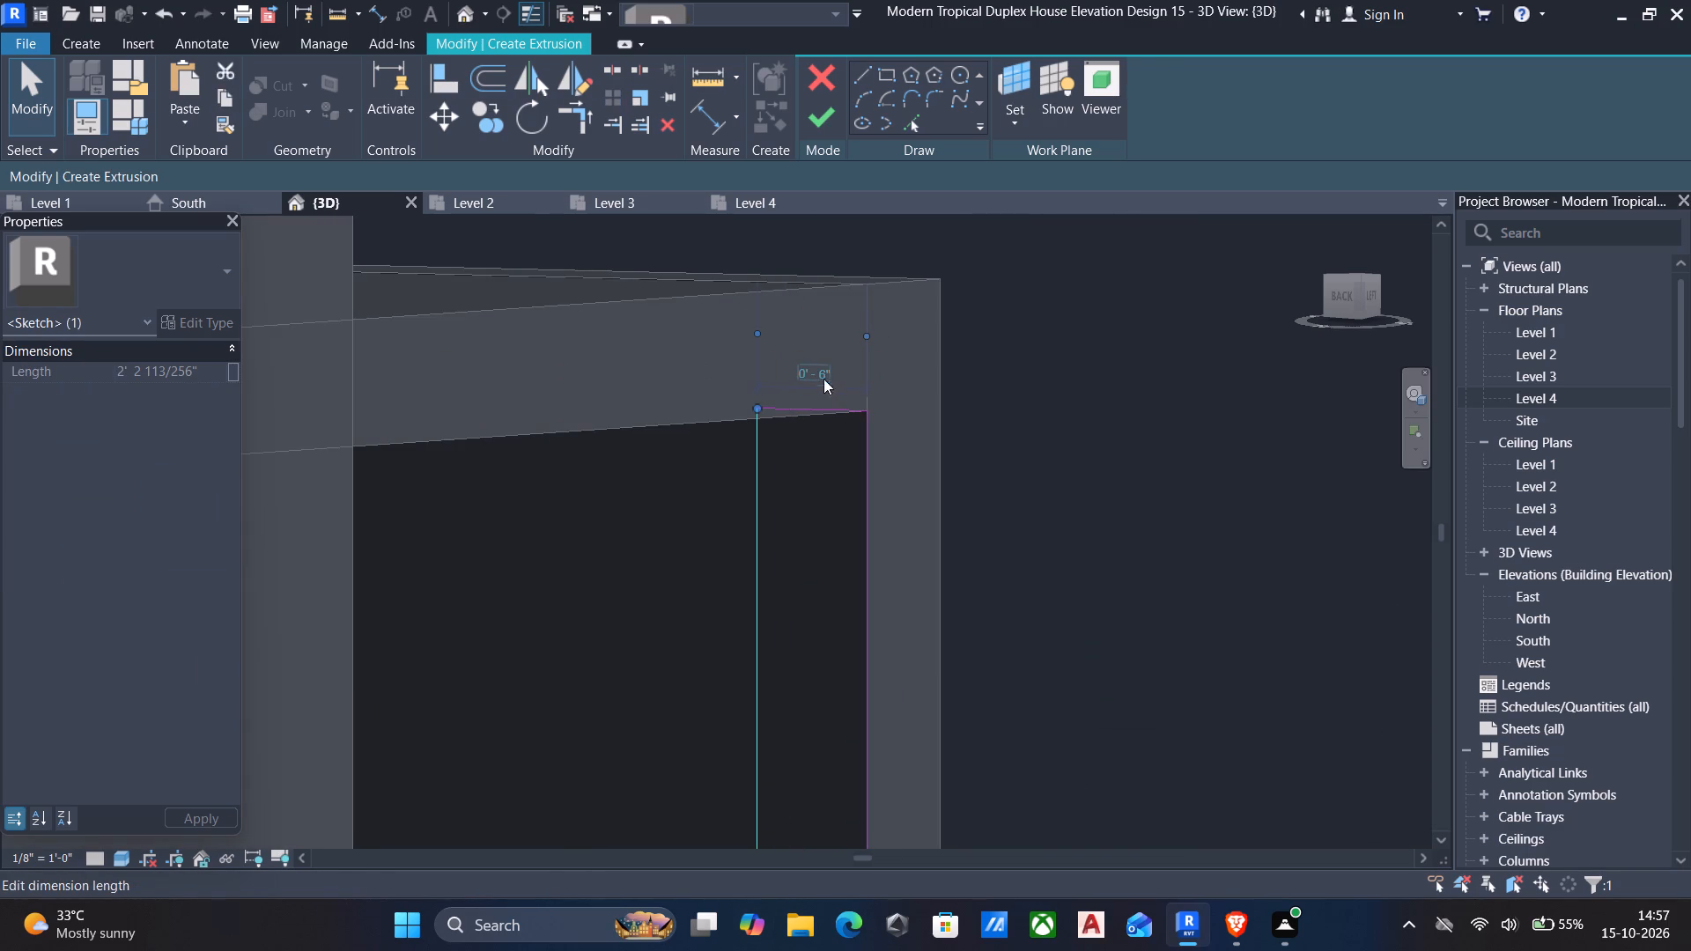
{"action": "left_click", "coordinate": [814, 118]}
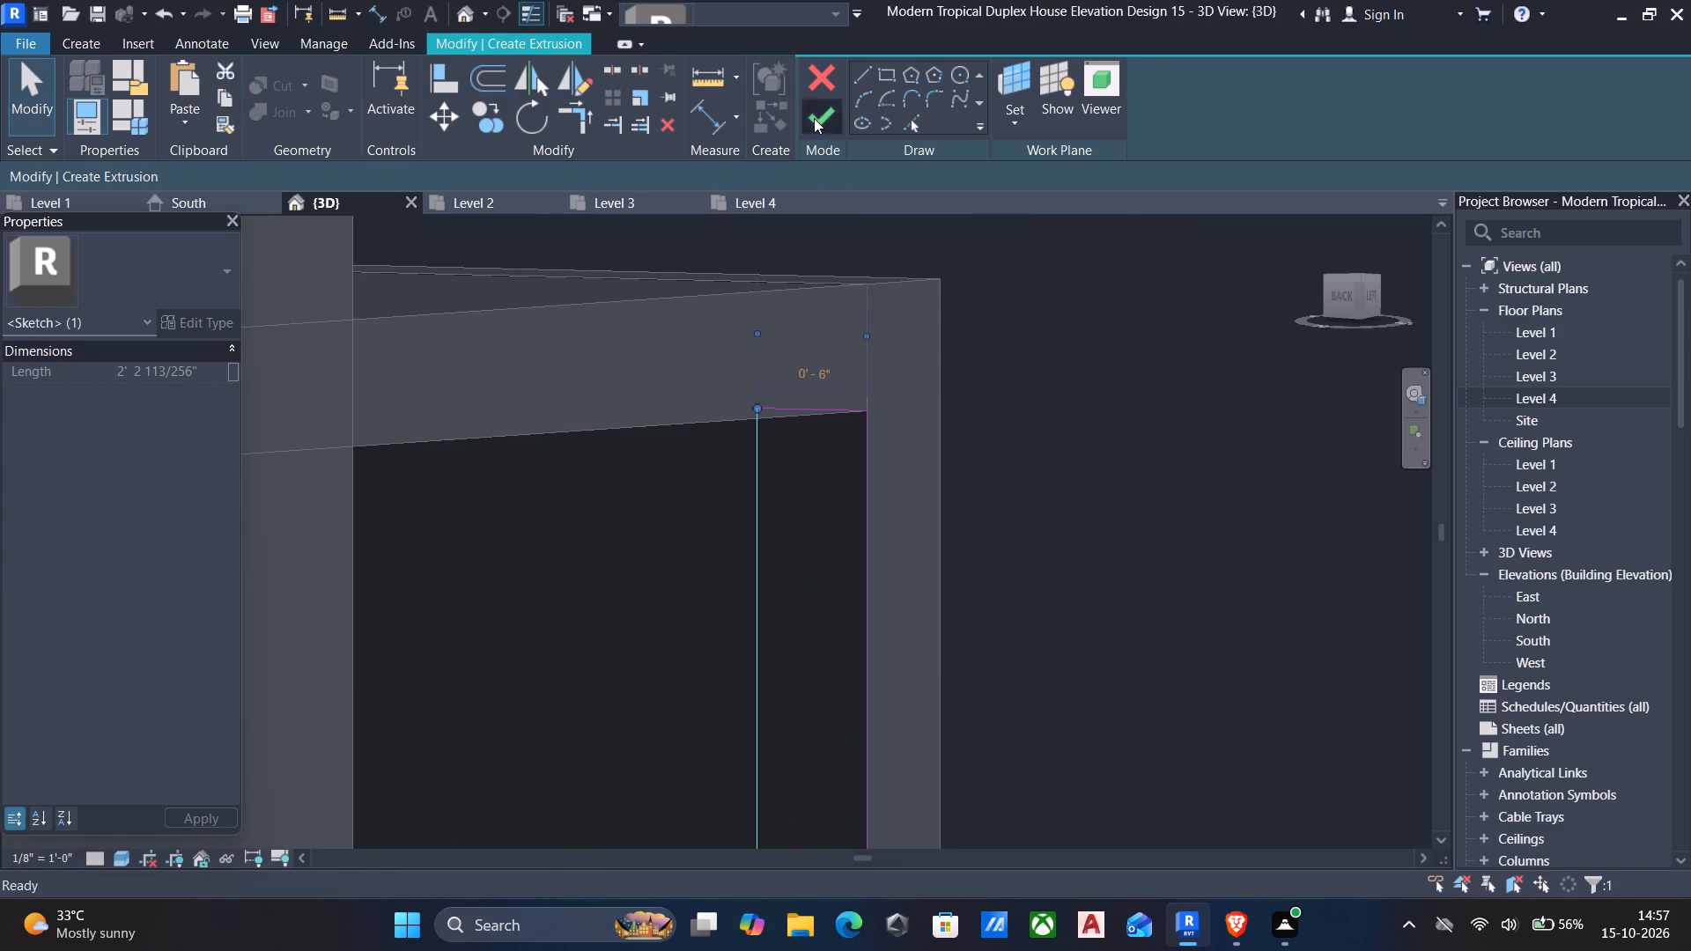
Stretch the new piece between the slabs to a depth of 4' 0", reaching the house's outer side edge.
{"action": "scroll", "coordinate": [752, 594], "scroll_direction": "down", "scroll_amount": 5}
{"action": "left_click_drag", "start_coordinate": [748, 681], "coordinate": [657, 700]}
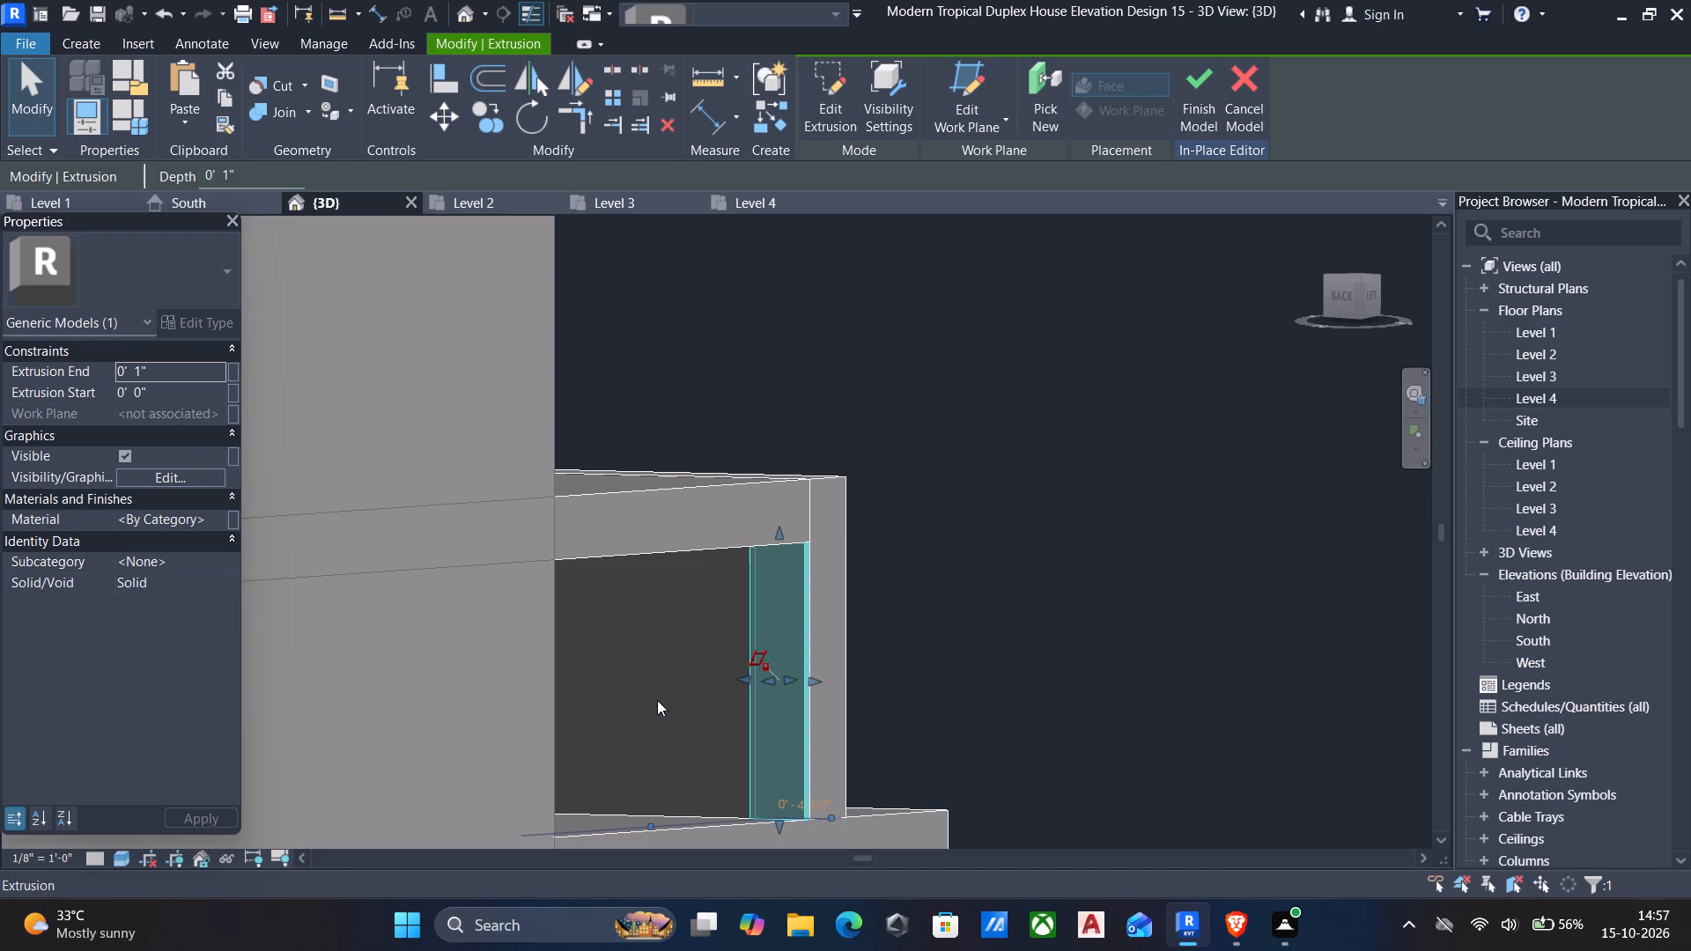
{"action": "left_click_drag", "start_coordinate": [657, 700], "coordinate": [635, 704]}
{"action": "left_click_drag", "start_coordinate": [773, 684], "coordinate": [571, 741]}
{"action": "scroll", "coordinate": [623, 741], "scroll_direction": "down", "scroll_amount": 4}
{"action": "middle_click_drag", "start_coordinate": [635, 741], "coordinate": [332, 787], "text": "shift"}
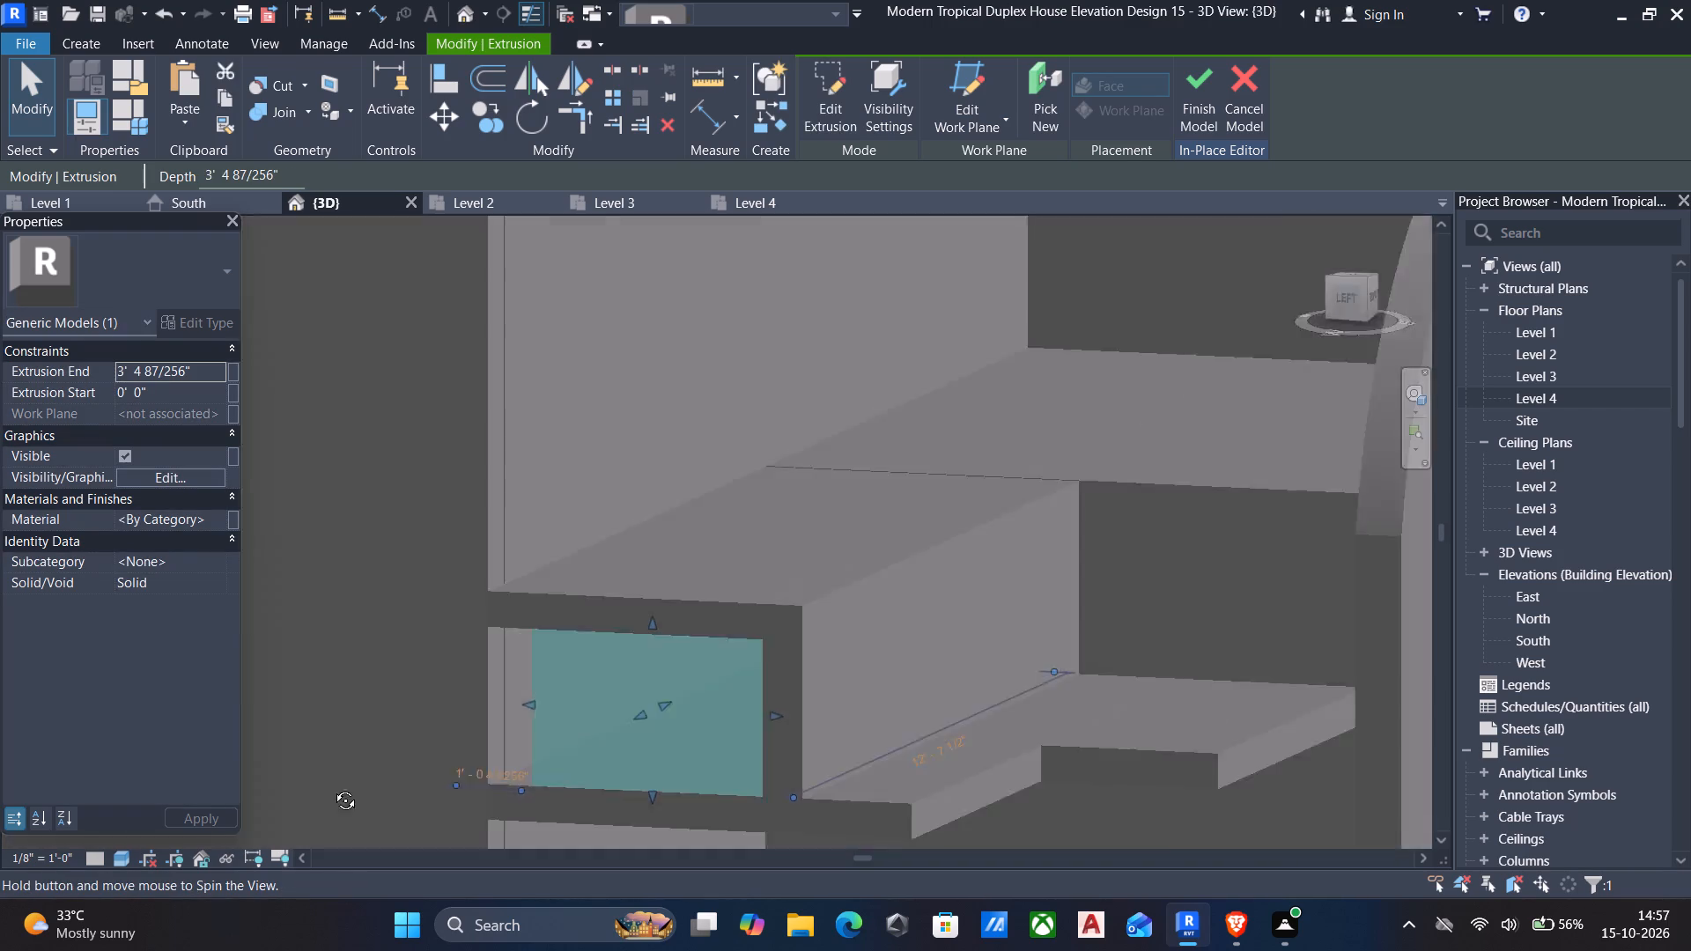
{"action": "middle_click_drag", "start_coordinate": [332, 787], "coordinate": [284, 785], "text": "shift"}
{"action": "left_click_drag", "start_coordinate": [556, 698], "coordinate": [541, 692]}
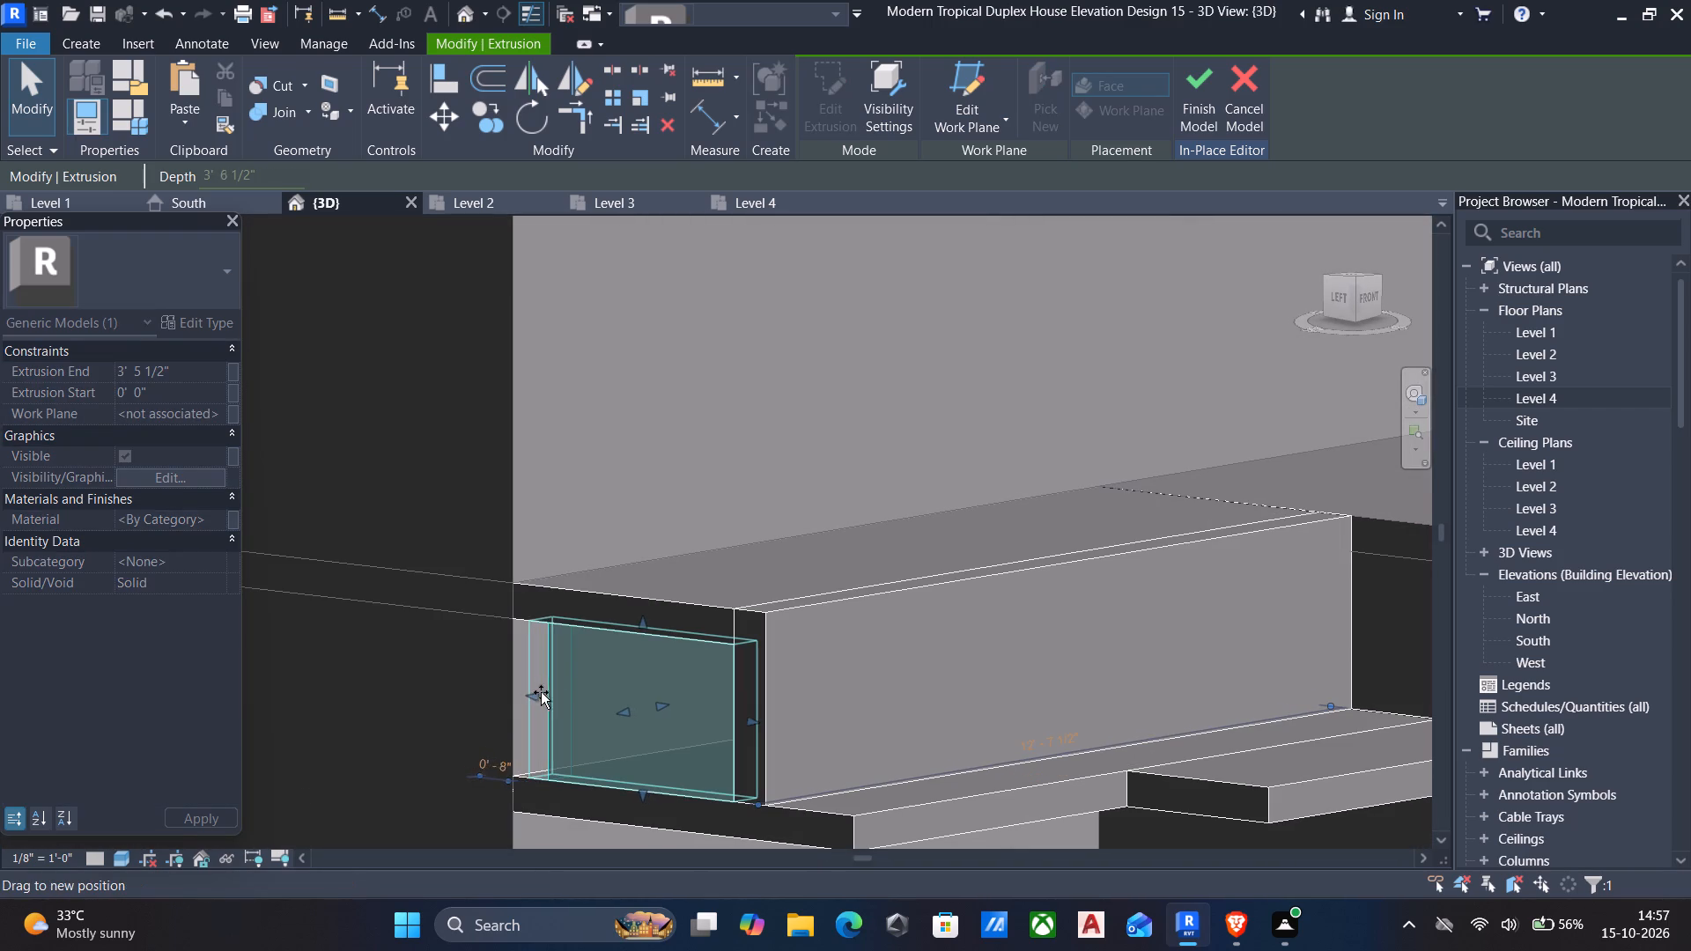
{"action": "left_click_drag", "start_coordinate": [541, 692], "coordinate": [531, 689]}
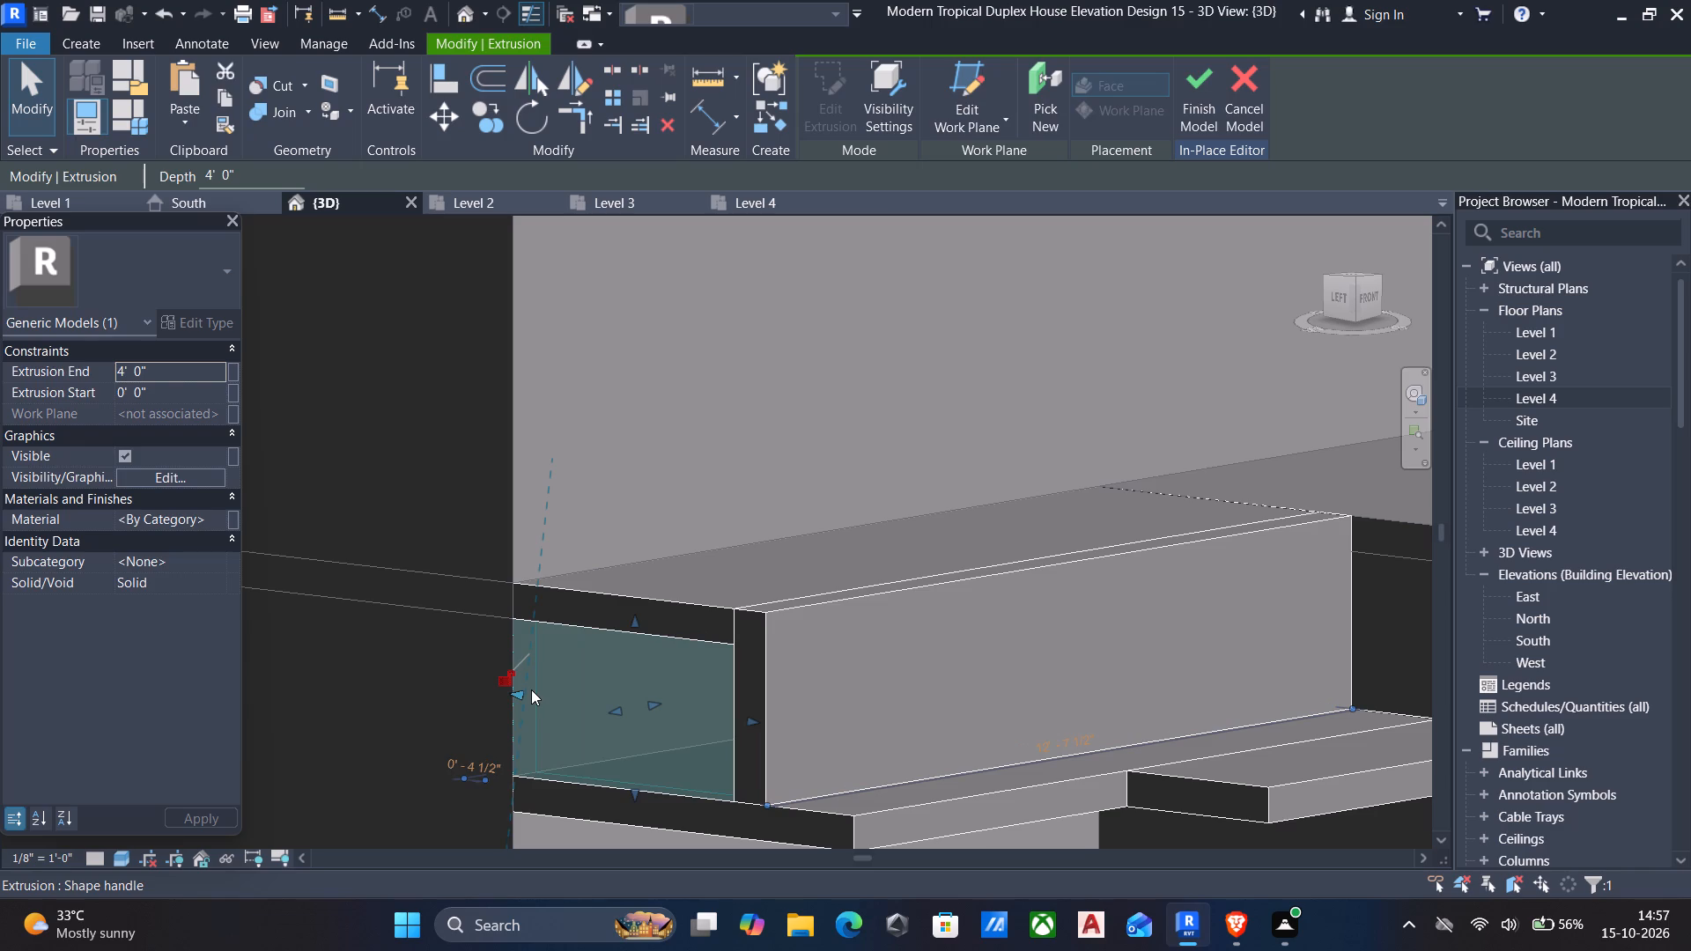
{"action": "key", "text": "Escape"}
Check the slab assembly from the front and side, and finish the in-place model.
{"action": "scroll", "coordinate": [539, 697], "scroll_direction": "down", "scroll_amount": 7}
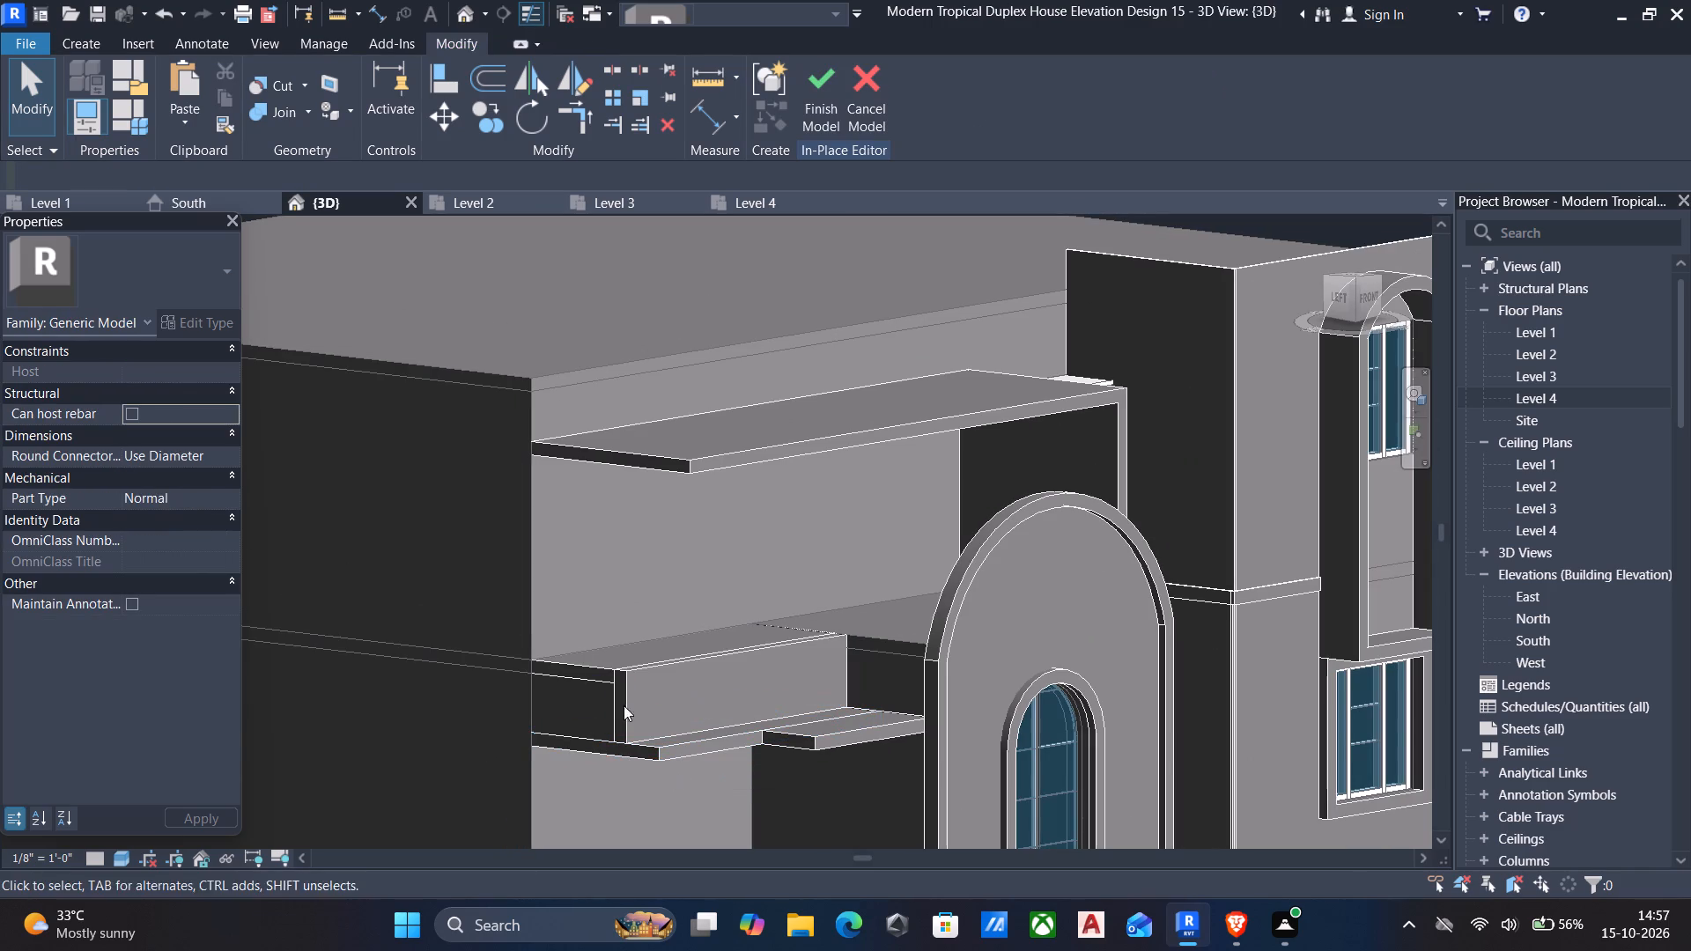
{"action": "middle_click_drag", "start_coordinate": [636, 683], "coordinate": [603, 799], "text": "shift"}
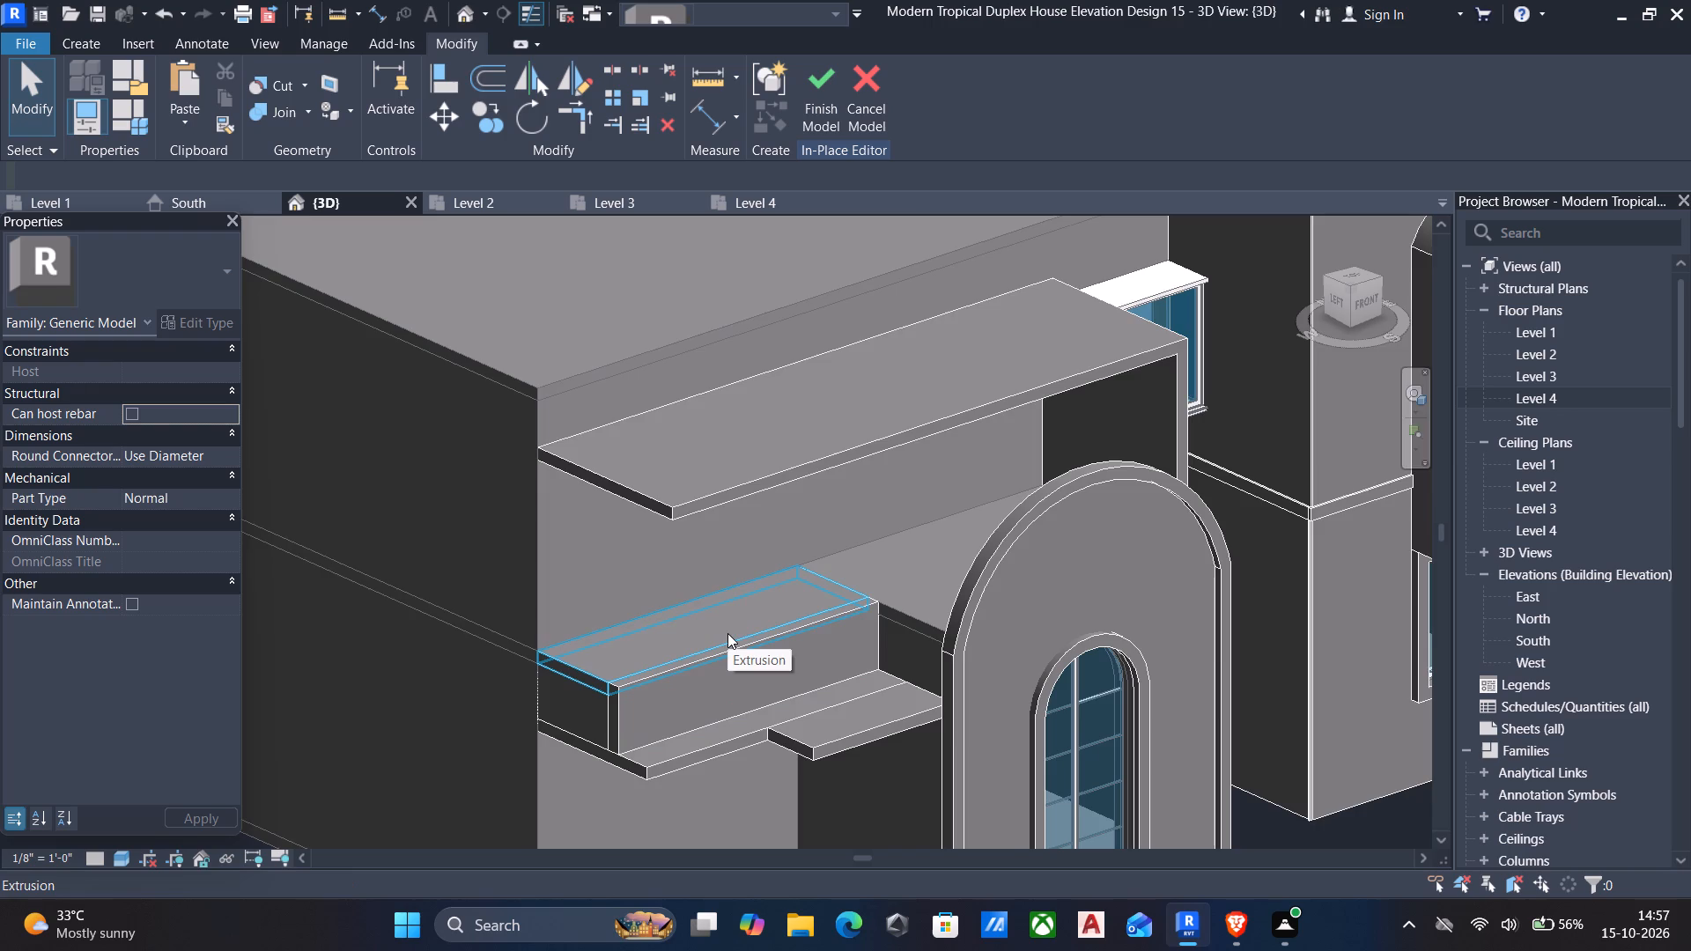
{"action": "middle_click_drag", "start_coordinate": [727, 633], "coordinate": [650, 427], "text": "shift"}
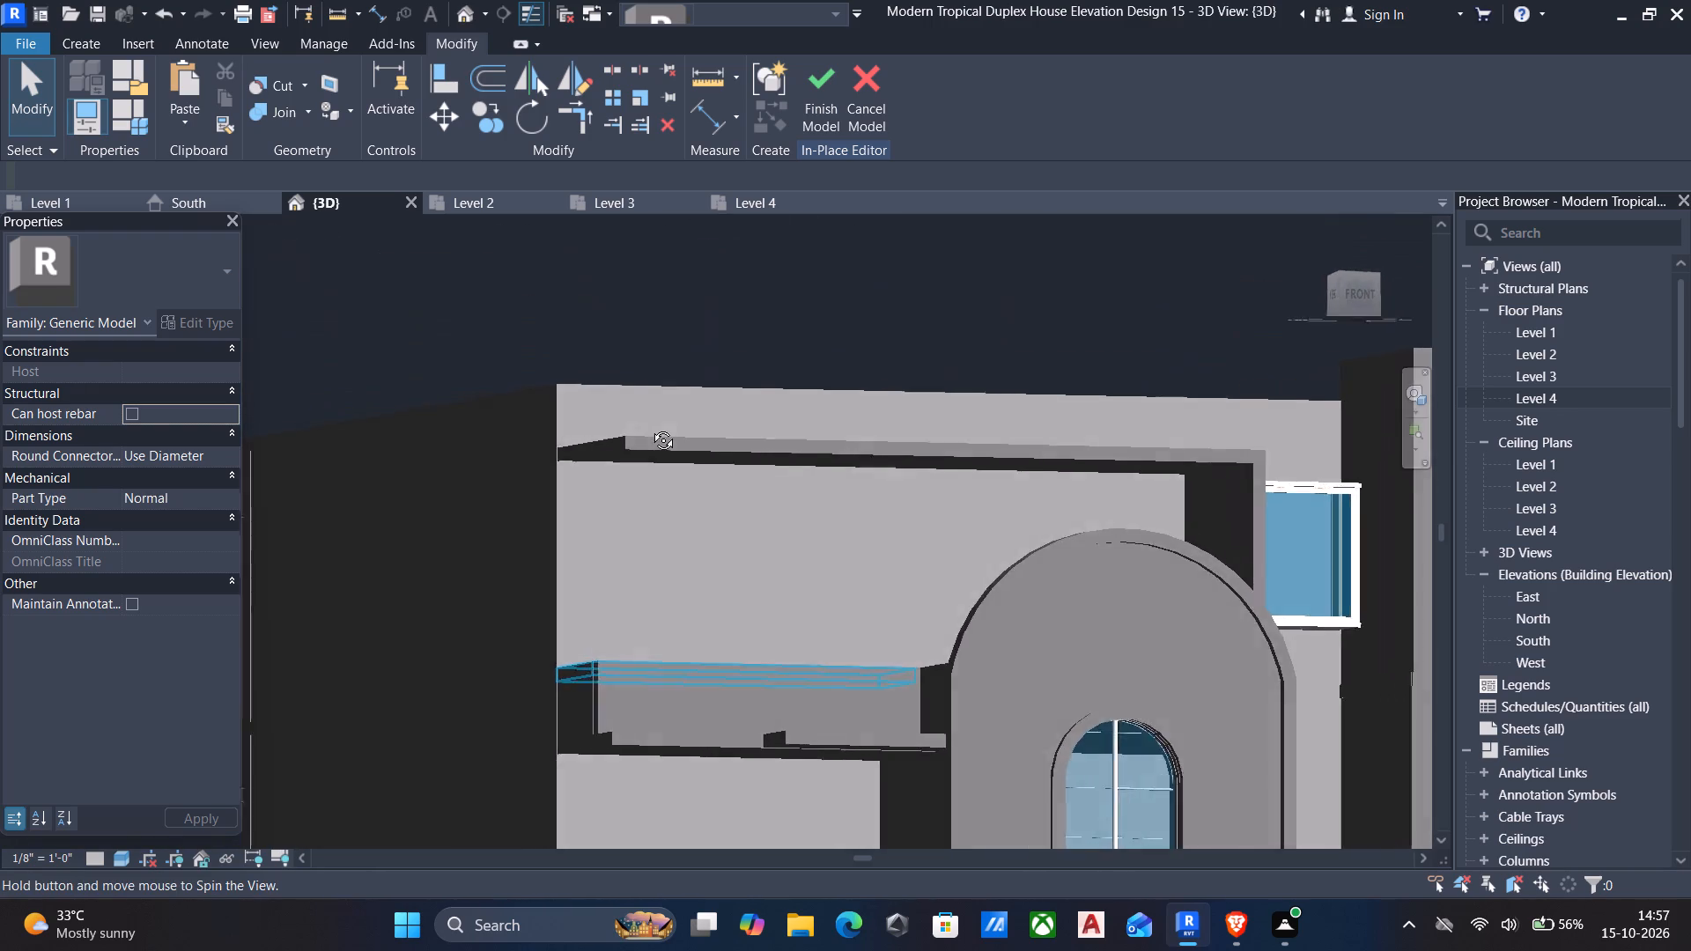
{"action": "middle_click_drag", "start_coordinate": [650, 427], "coordinate": [573, 475], "text": "shift"}
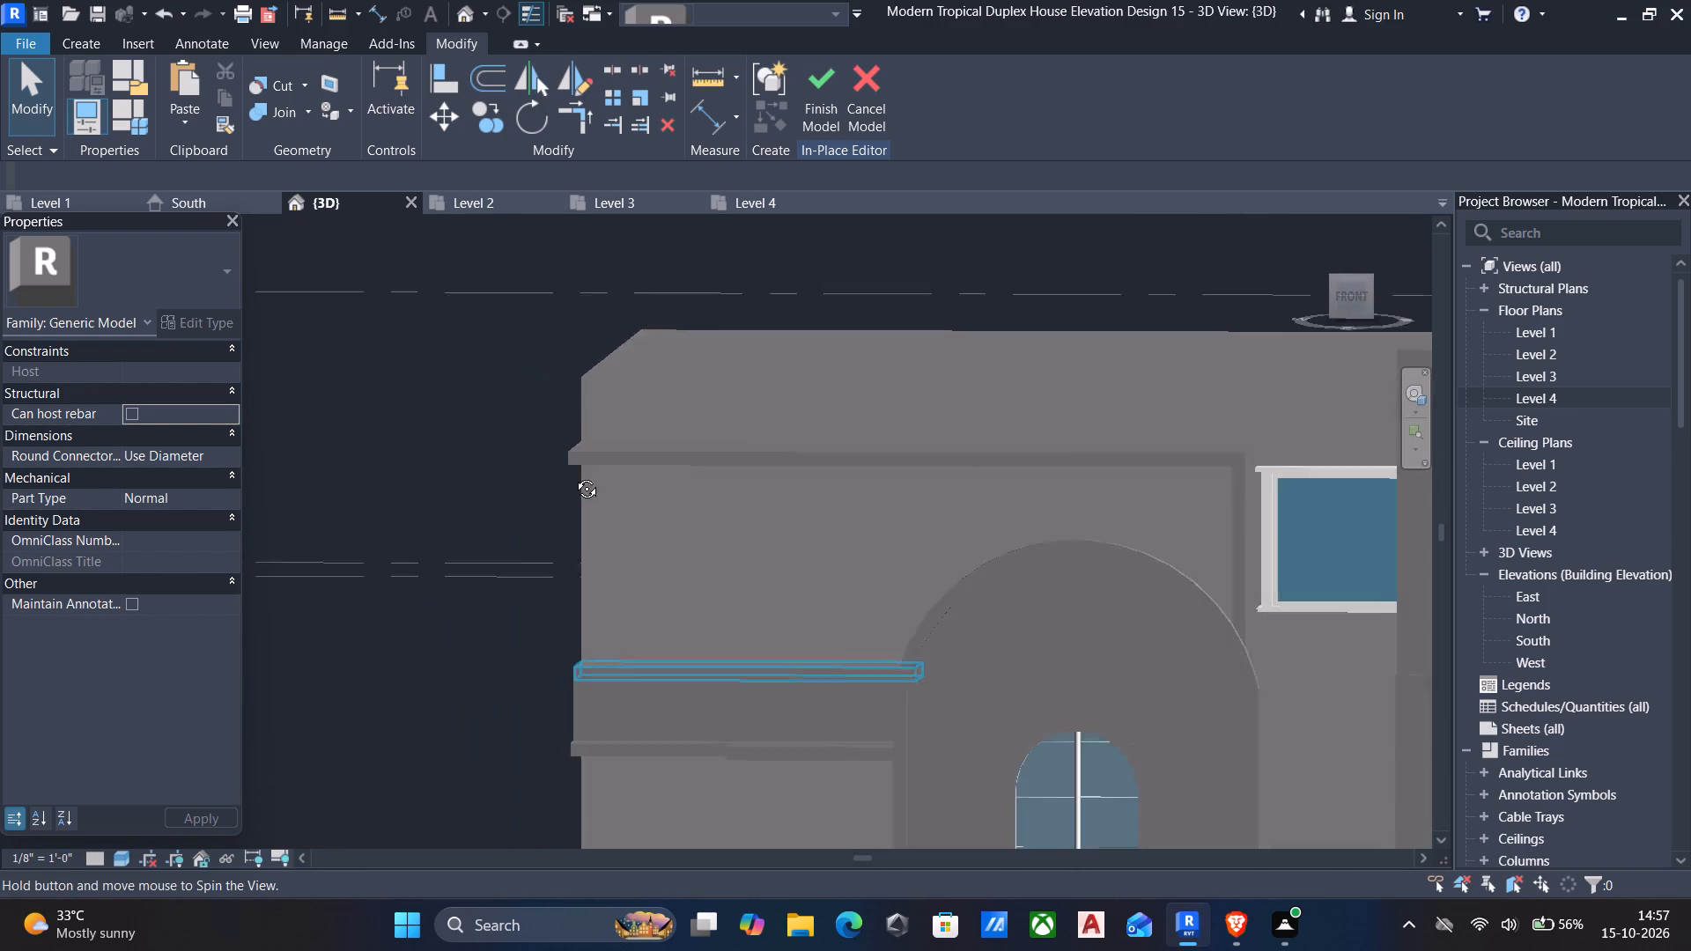
{"action": "middle_click_drag", "start_coordinate": [573, 475], "coordinate": [578, 465], "text": "shift"}
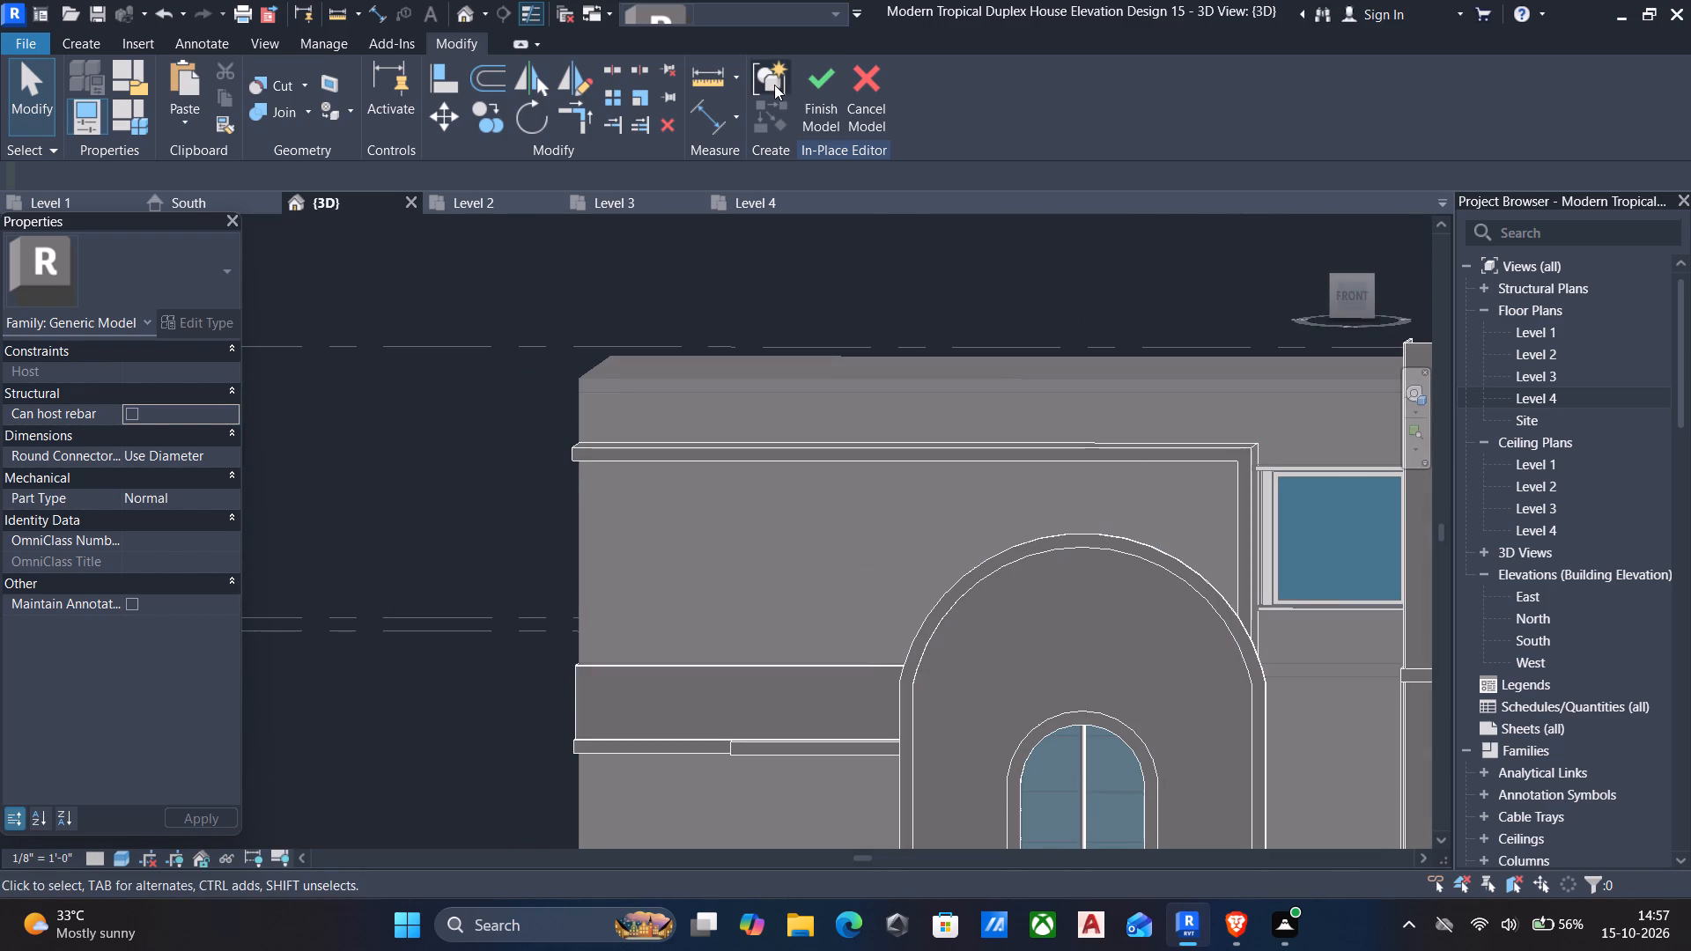
{"action": "left_click", "coordinate": [804, 83]}
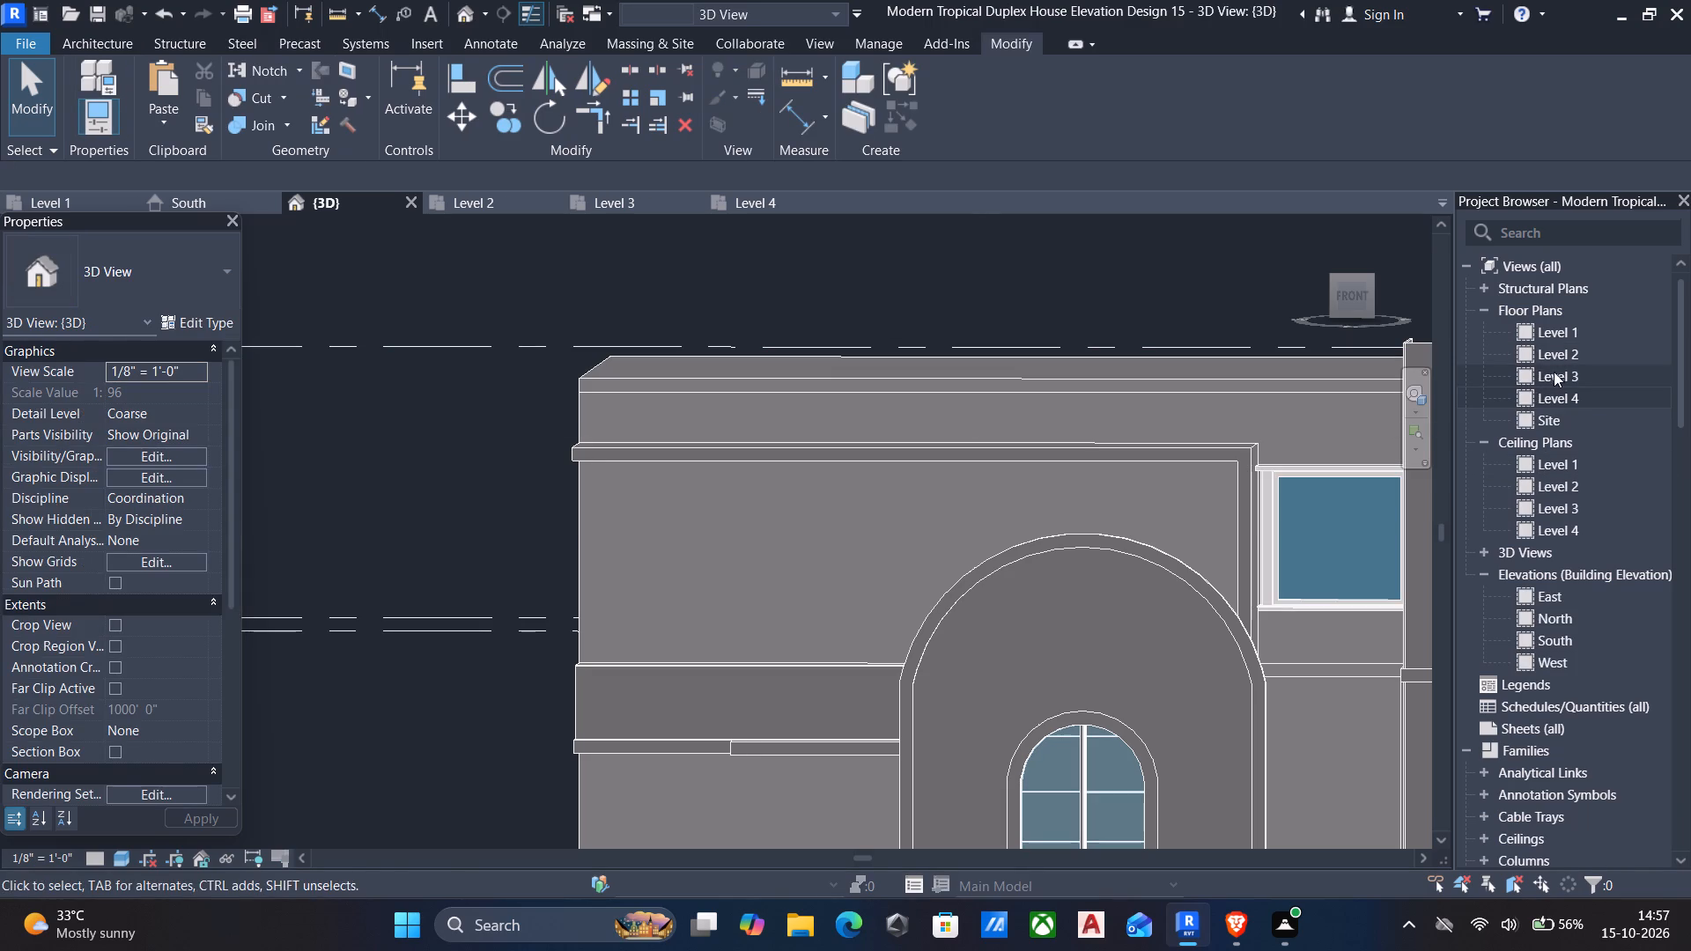
In the Level 3 floor plan, start placing a door and browse the family library to the Residential doors folder.
{"action": "double_click", "coordinate": [1554, 372]}
{"action": "scroll", "coordinate": [476, 560], "scroll_direction": "down", "scroll_amount": 5}
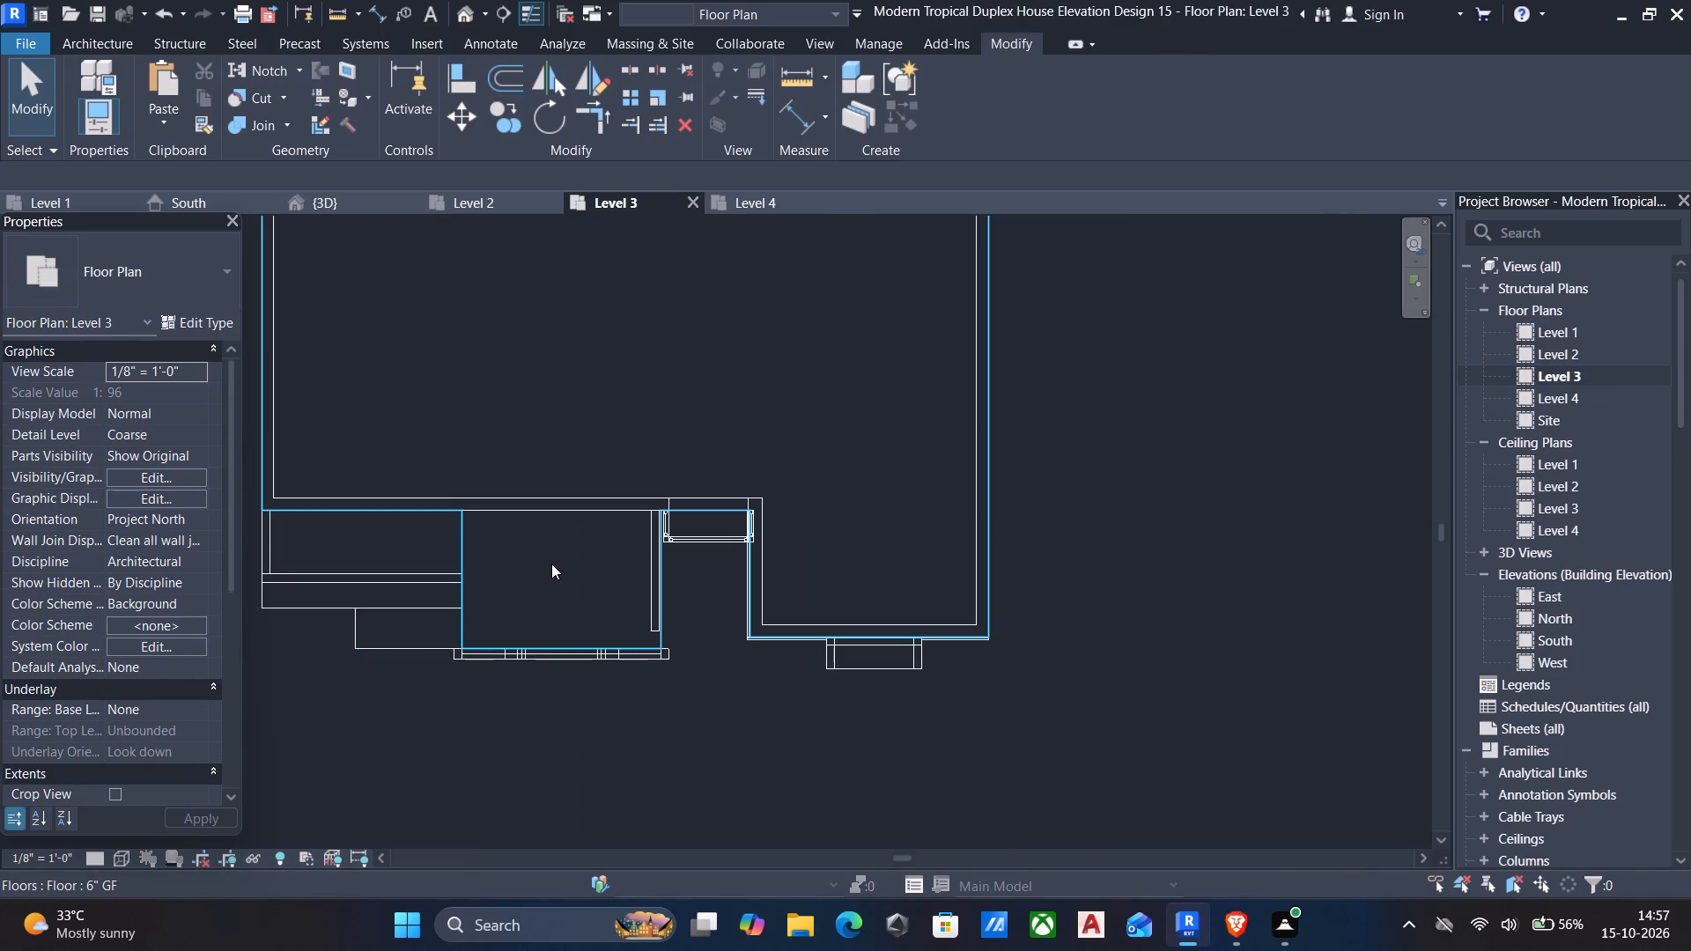
{"action": "type", "text": "dr"}
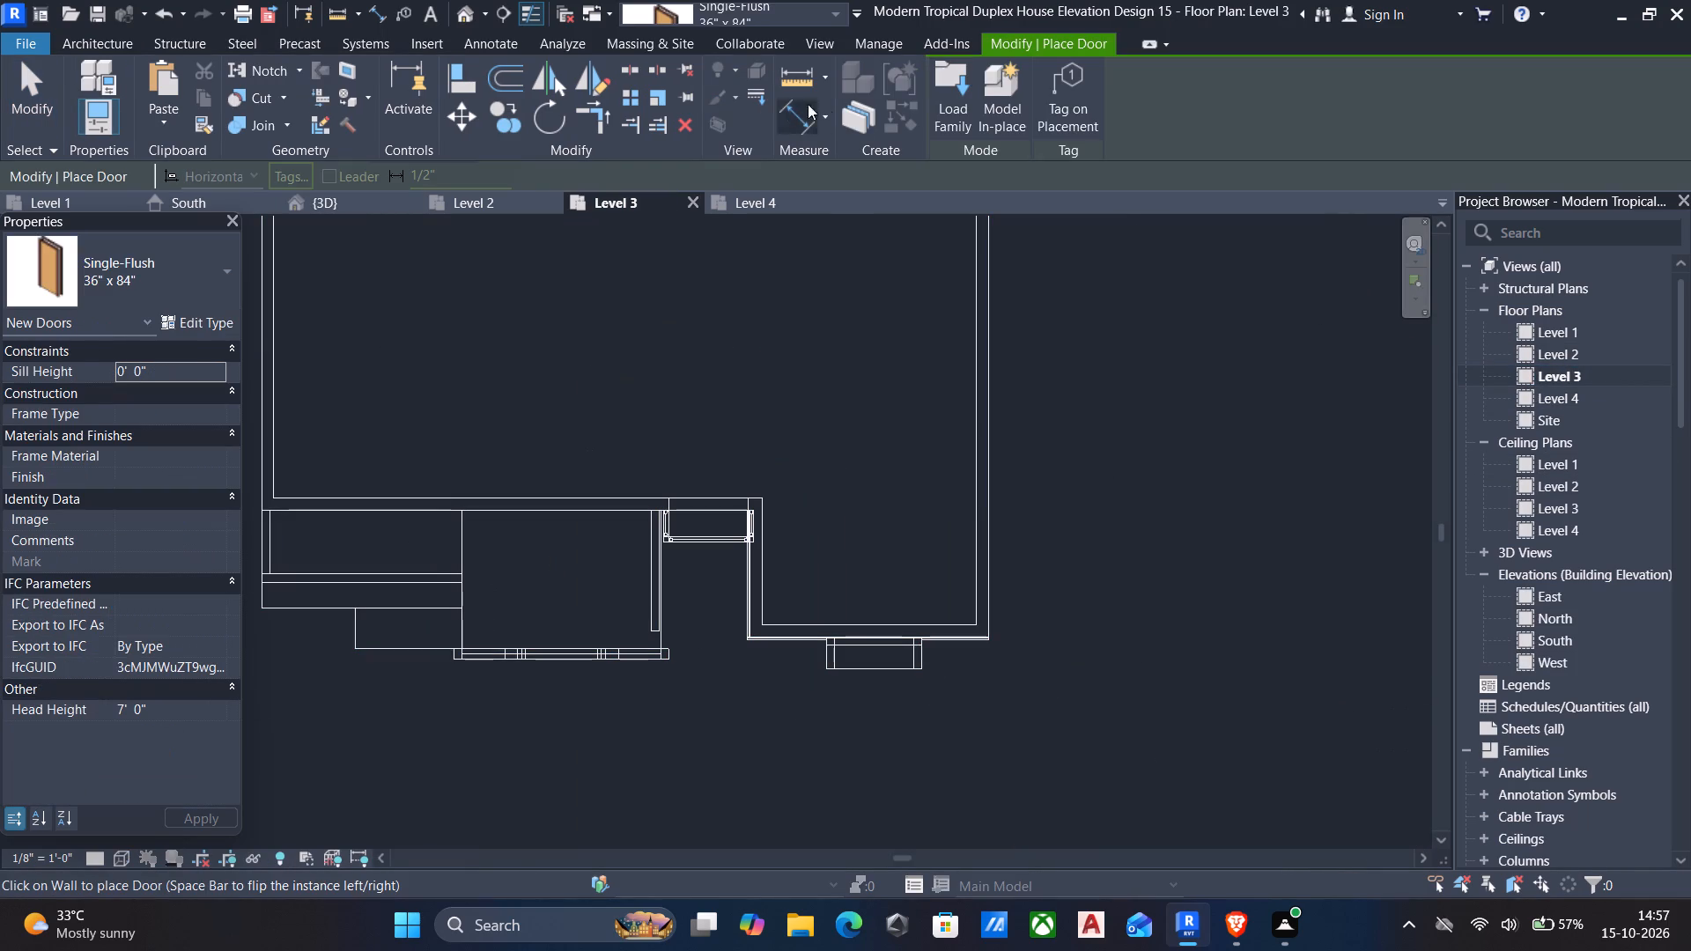
{"action": "left_click", "coordinate": [955, 87]}
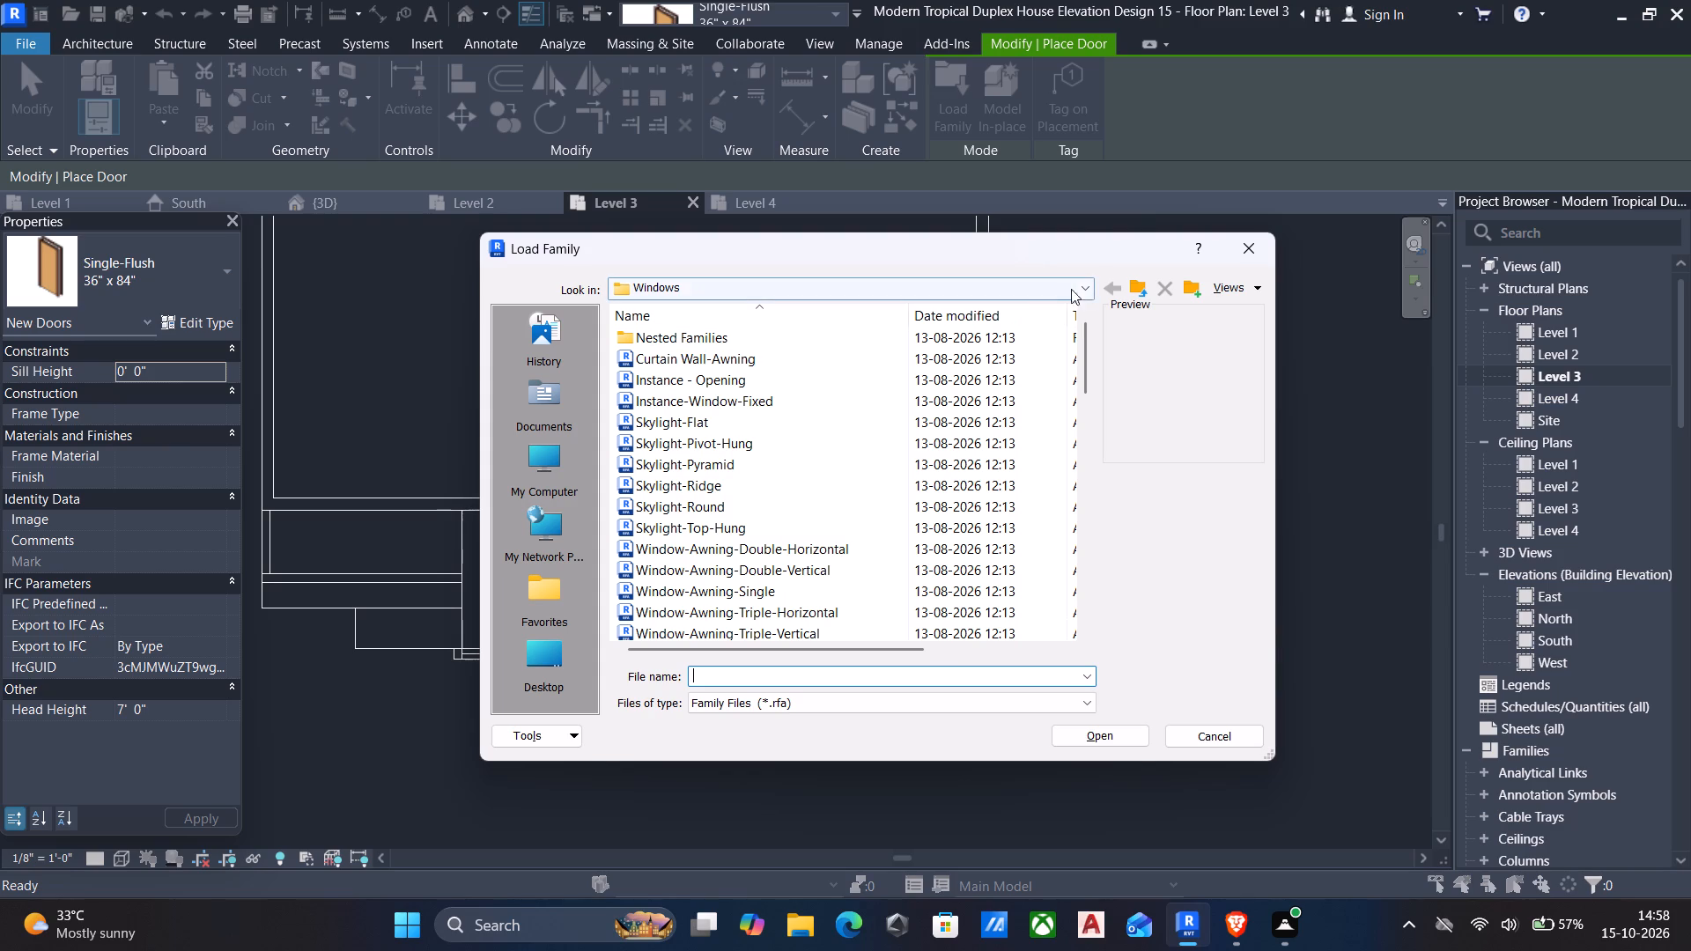
{"action": "left_click", "coordinate": [1138, 282]}
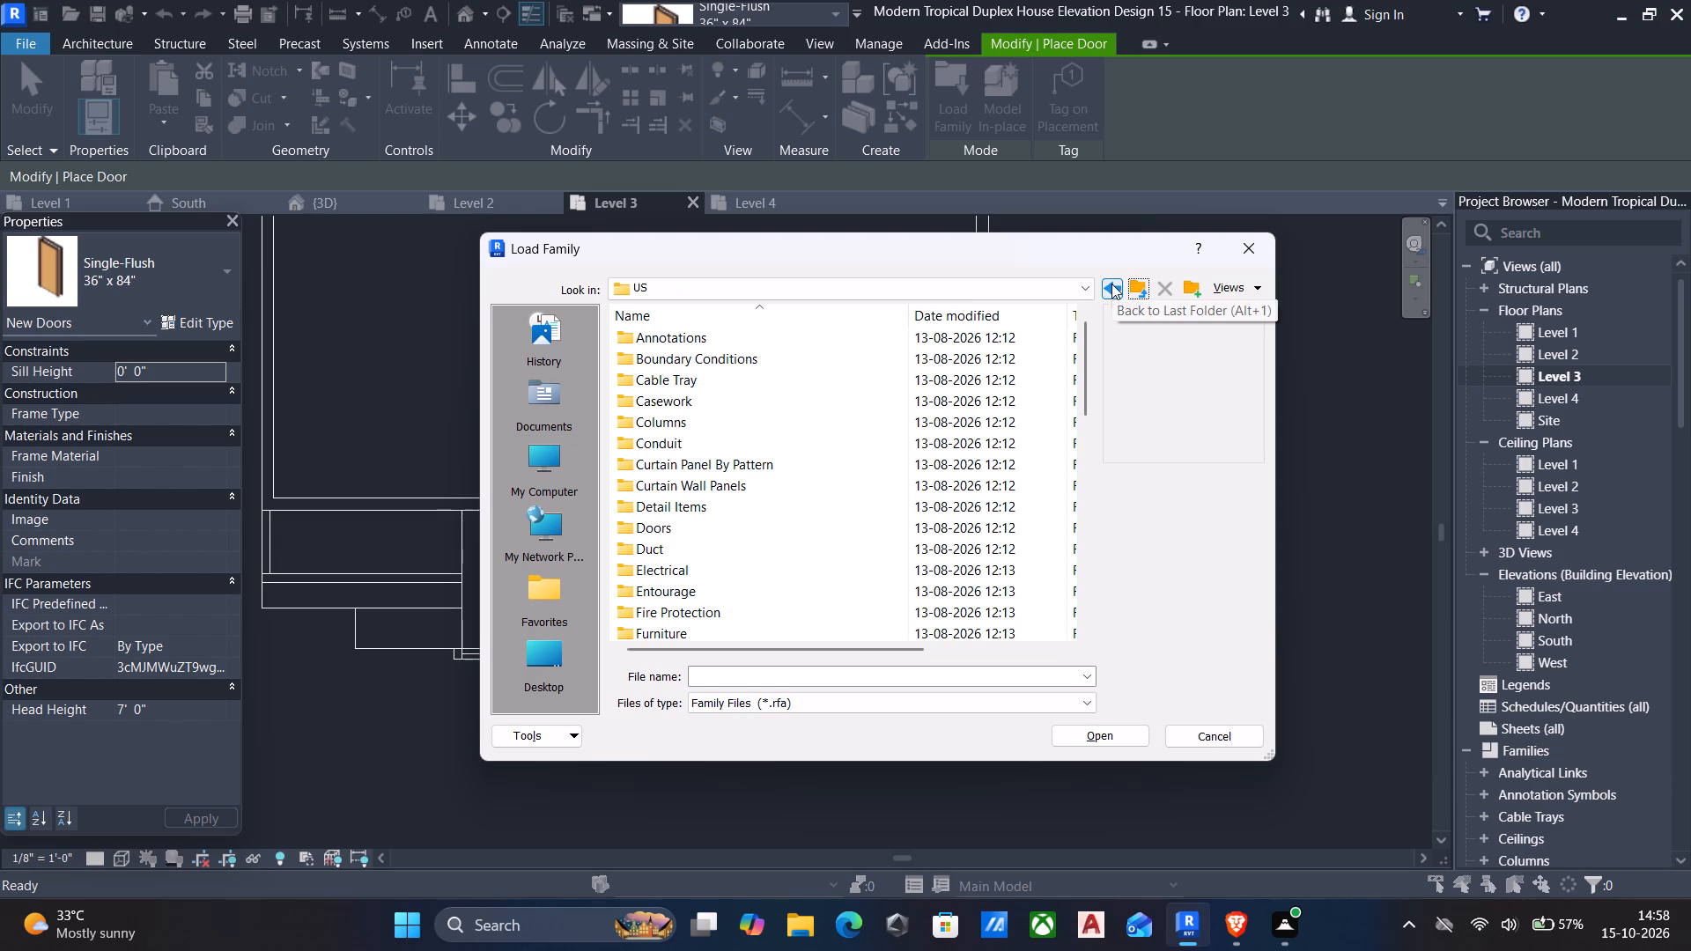
{"action": "scroll", "coordinate": [724, 613], "scroll_direction": "down", "scroll_amount": 10}
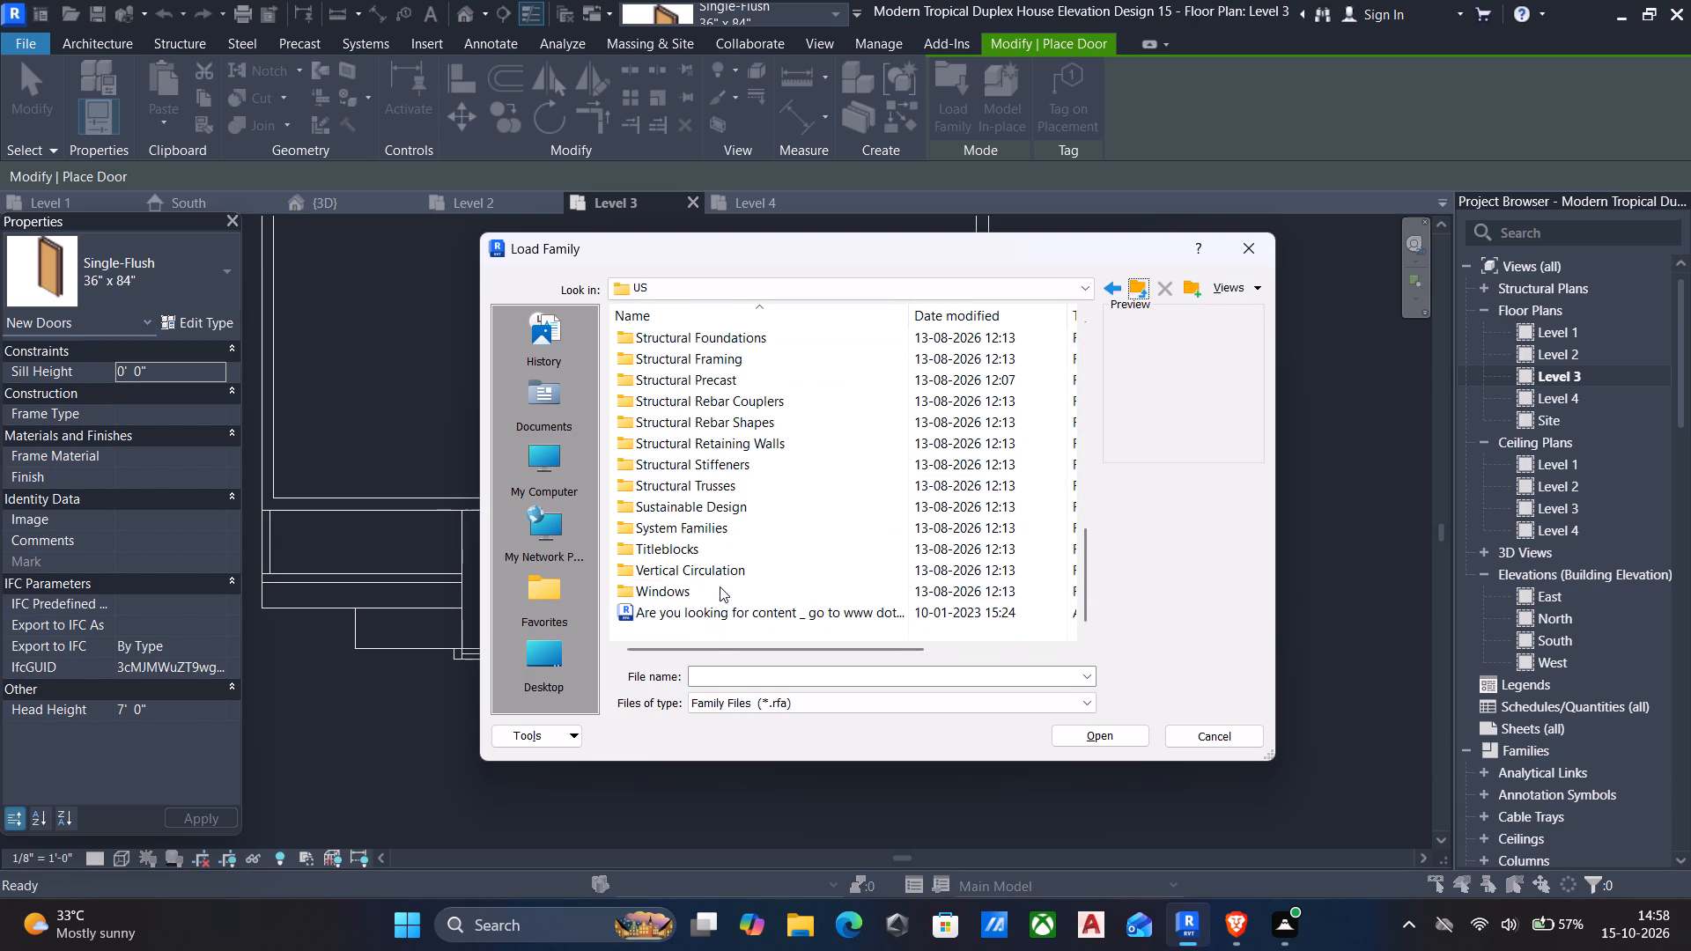
{"action": "scroll", "coordinate": [720, 586], "scroll_direction": "down", "scroll_amount": 1}
{"action": "scroll", "coordinate": [712, 545], "scroll_direction": "up", "scroll_amount": 20}
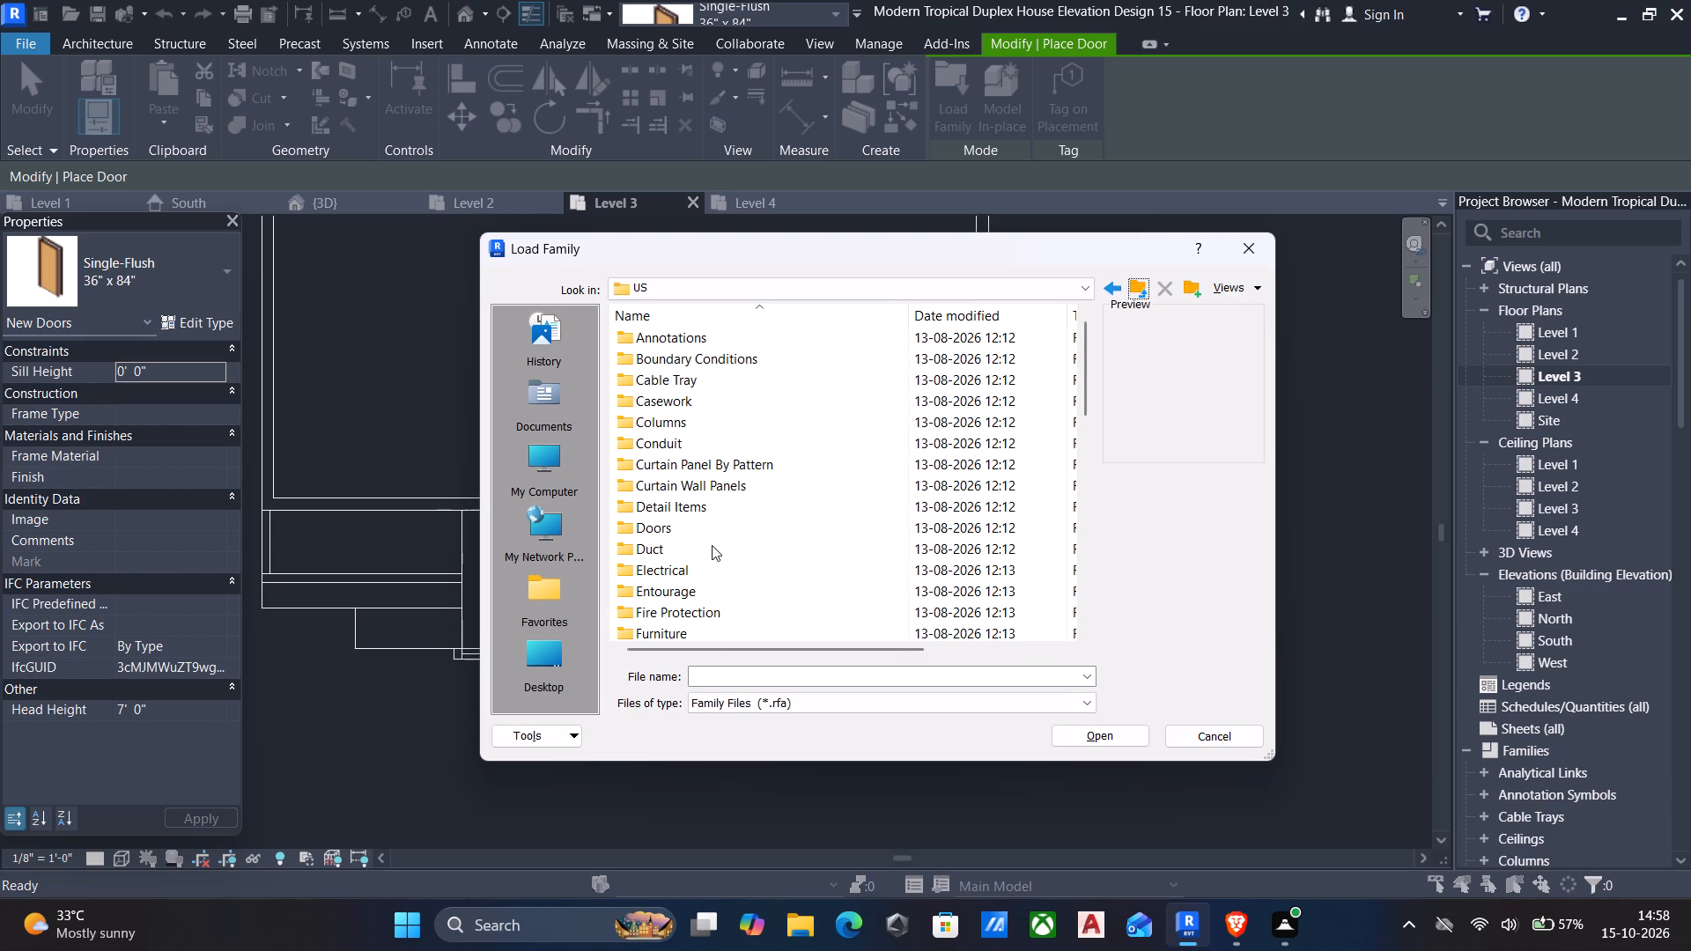
{"action": "double_click", "coordinate": [621, 527]}
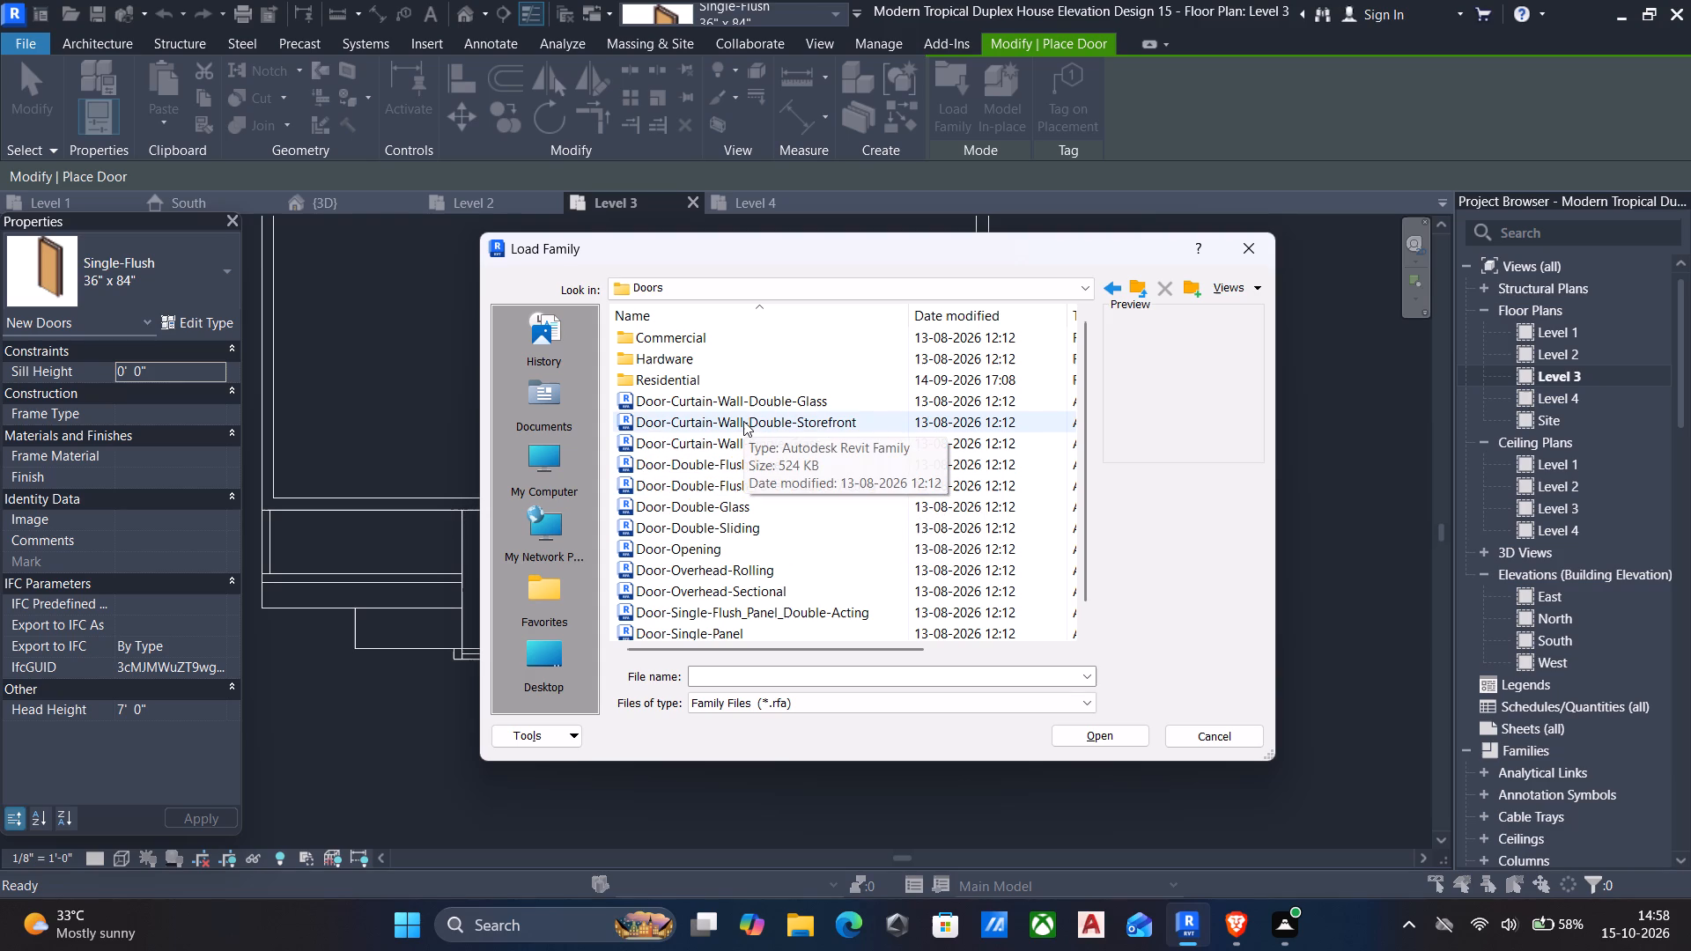
{"action": "double_click", "coordinate": [620, 380]}
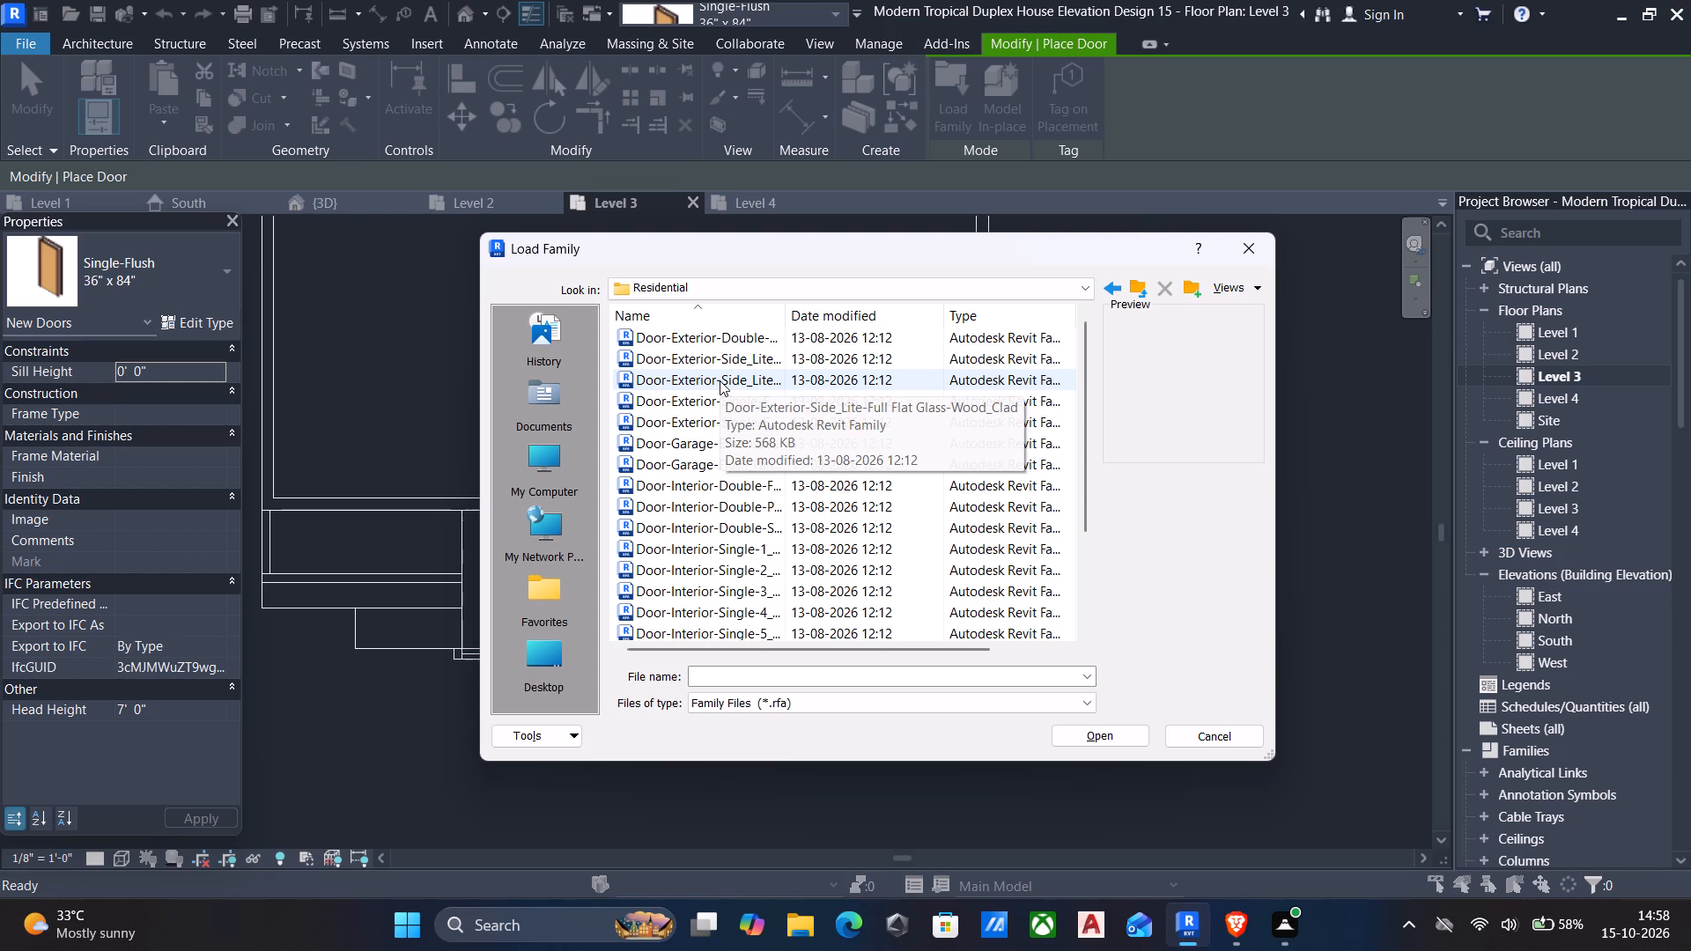
Load the Door-Interior-Single-1_Panel-Wood family with the 36" x 96" type.
{"action": "left_click", "coordinate": [720, 378]}
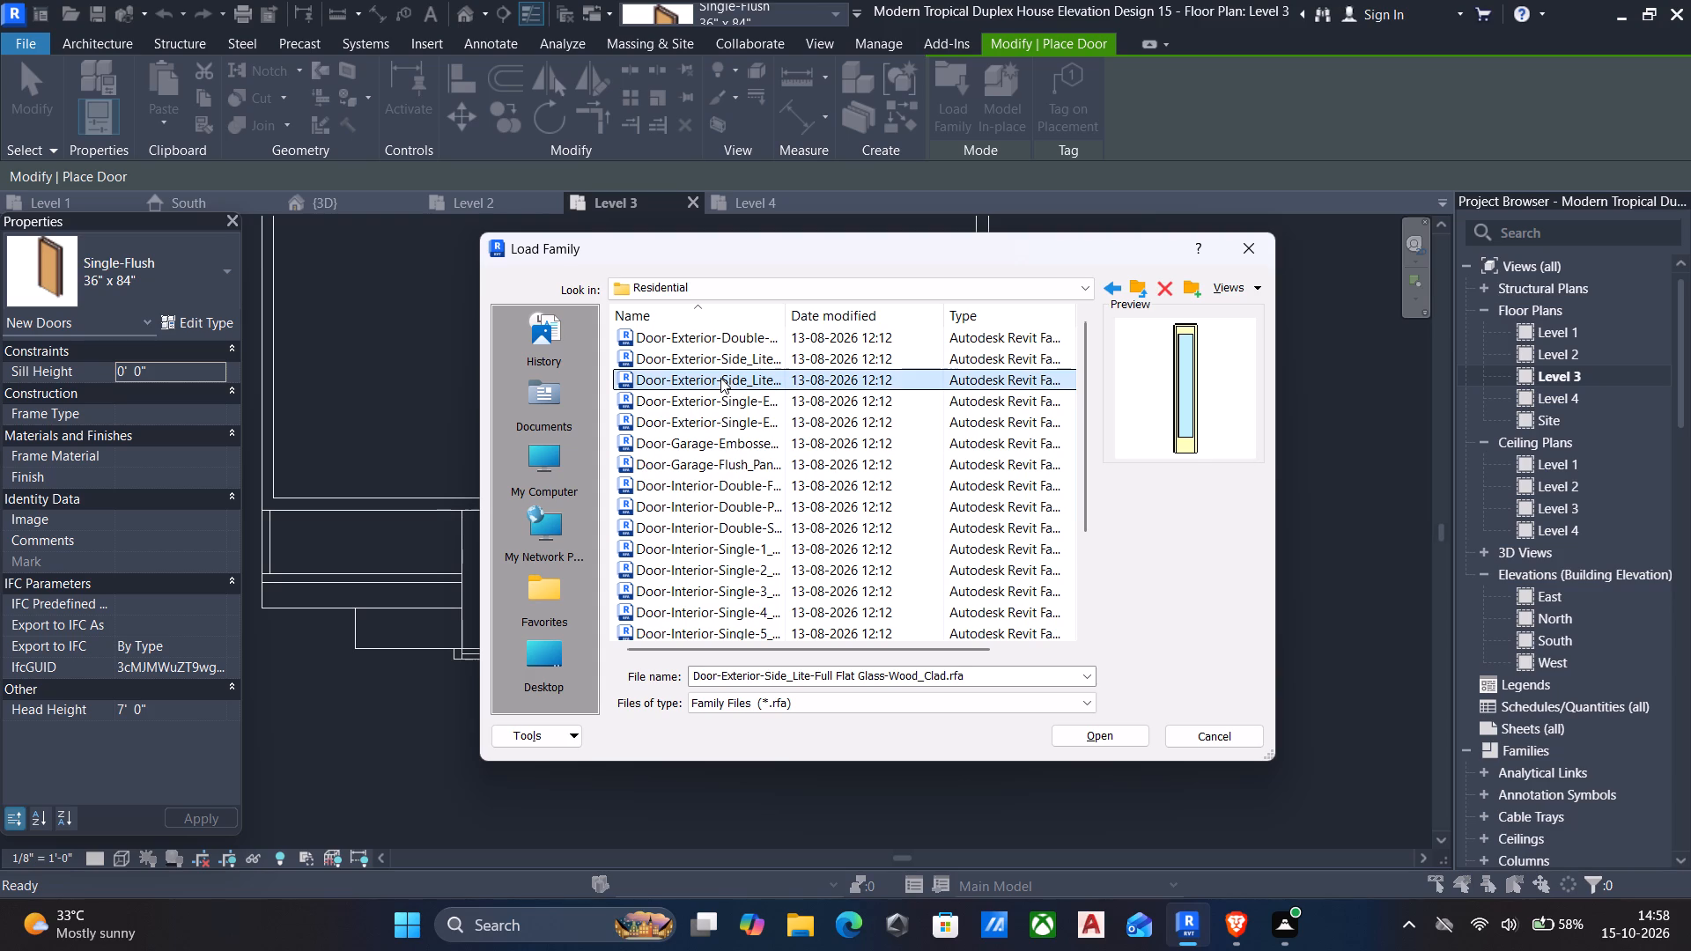
{"action": "key", "text": "Down"}
{"action": "key", "text": "Down"}
{"action": "key", "text": "Down"}
{"action": "key", "text": "Down"}
{"action": "key", "text": "Down"}
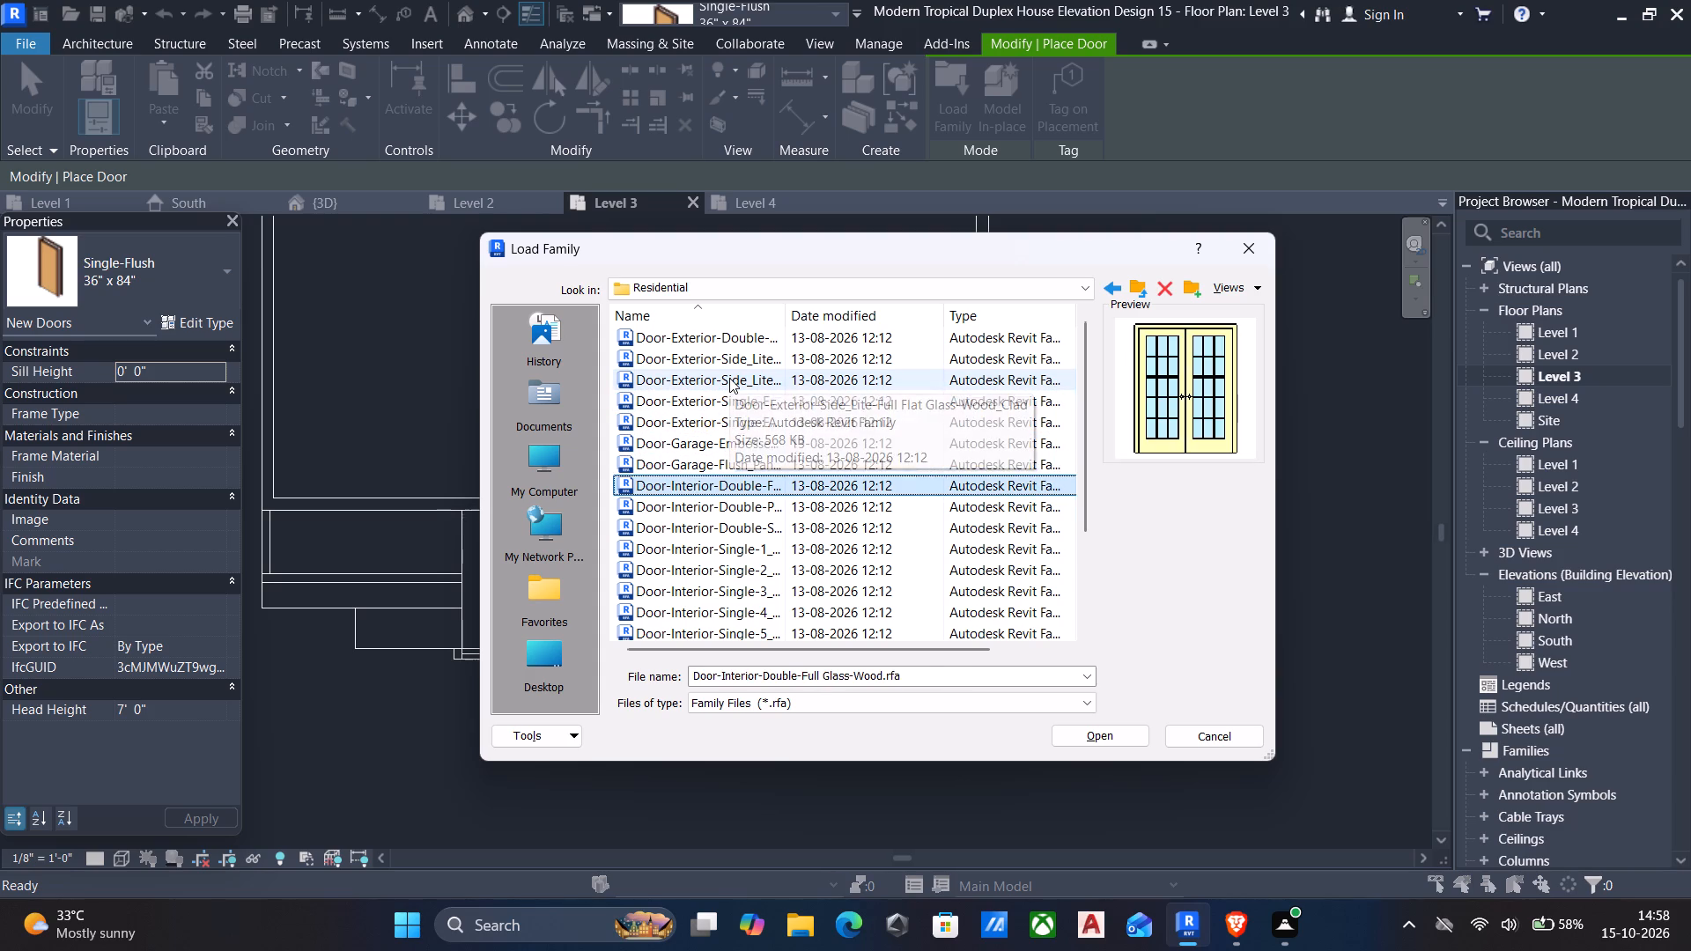
{"action": "key", "text": "Down"}
{"action": "key", "text": "Down"}
{"action": "key", "text": "Down"}
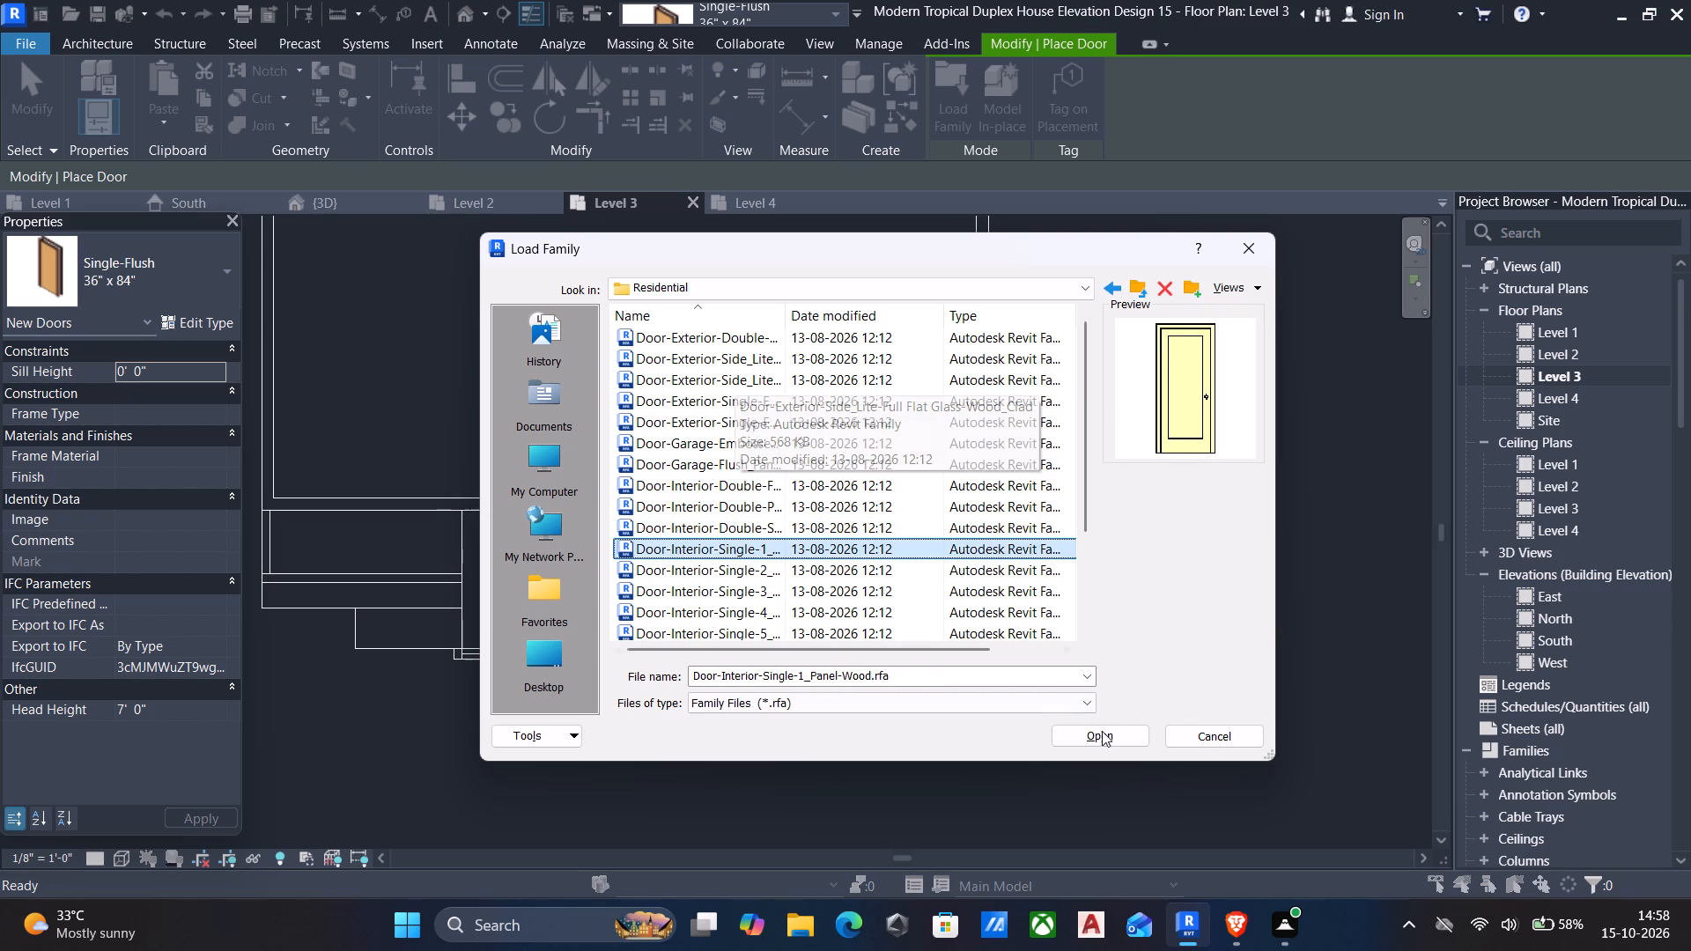
{"action": "left_click", "coordinate": [1117, 741]}
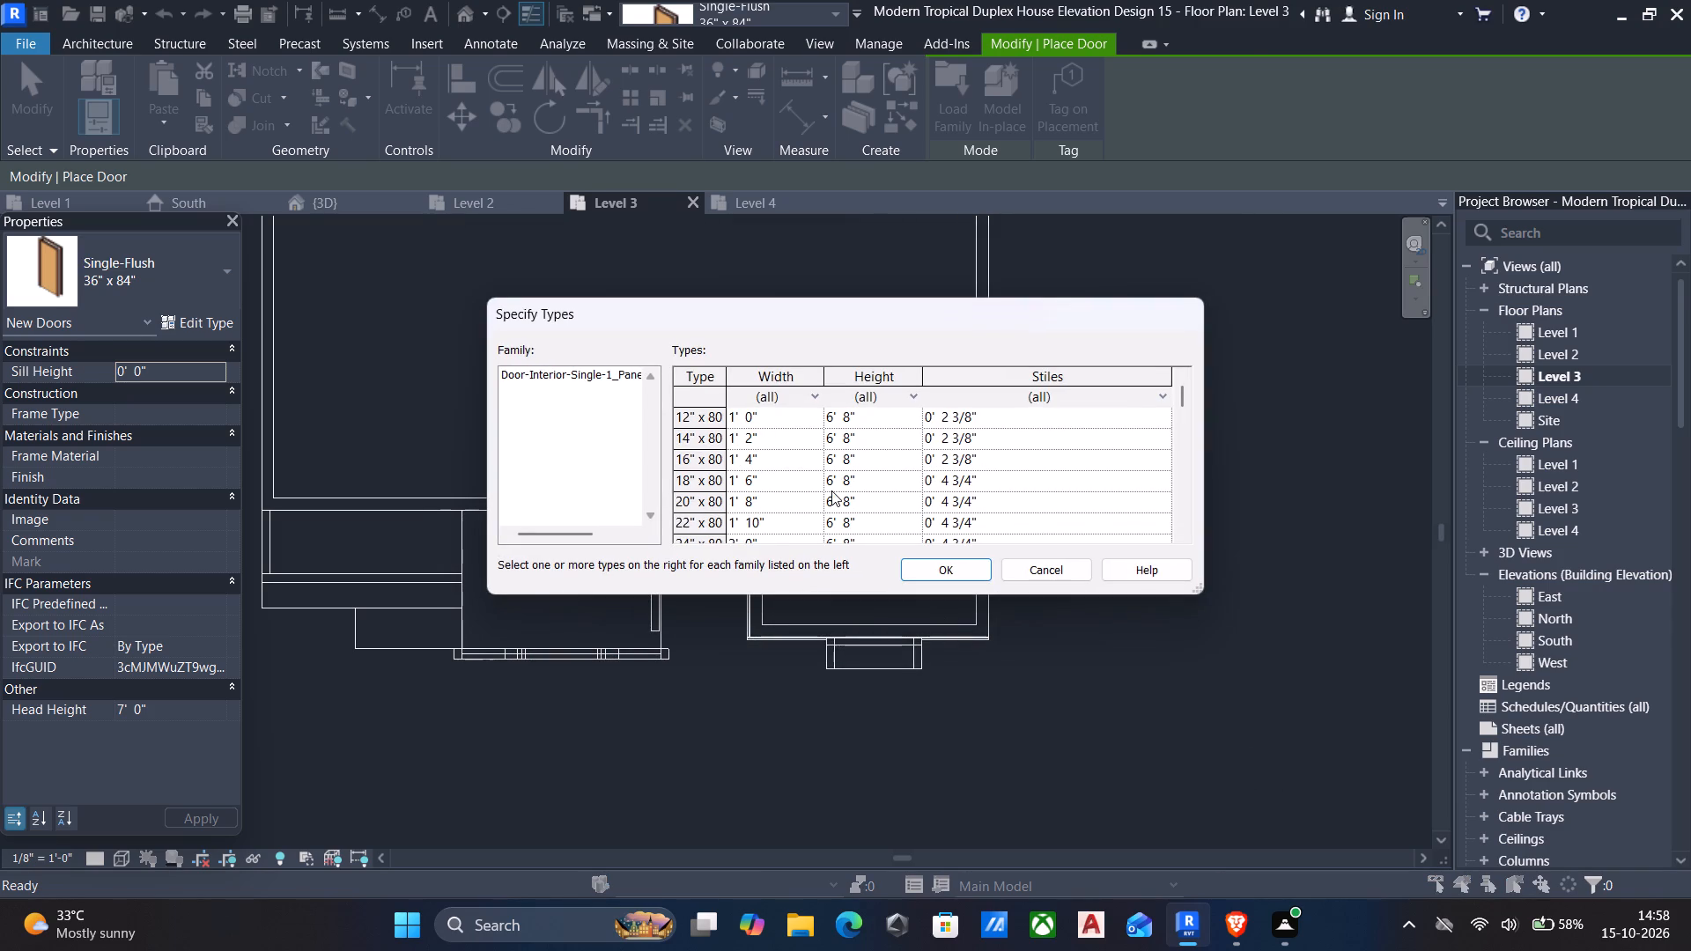
{"action": "scroll", "coordinate": [831, 489], "scroll_direction": "down", "scroll_amount": 10}
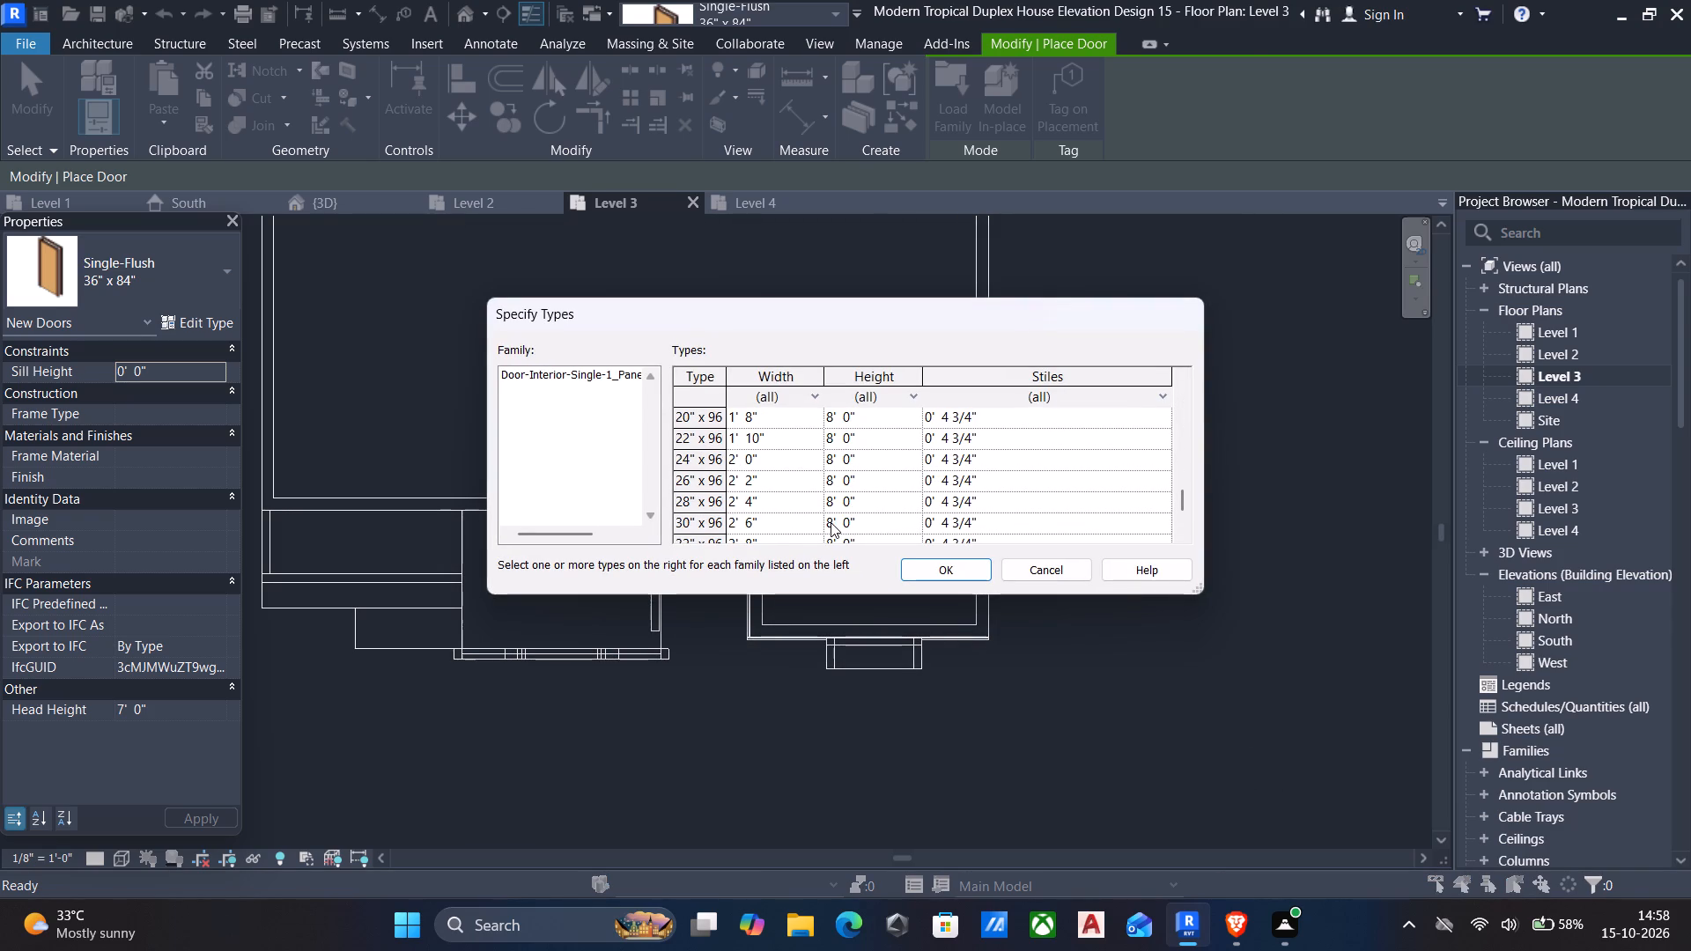
{"action": "scroll", "coordinate": [831, 522], "scroll_direction": "down", "scroll_amount": 4}
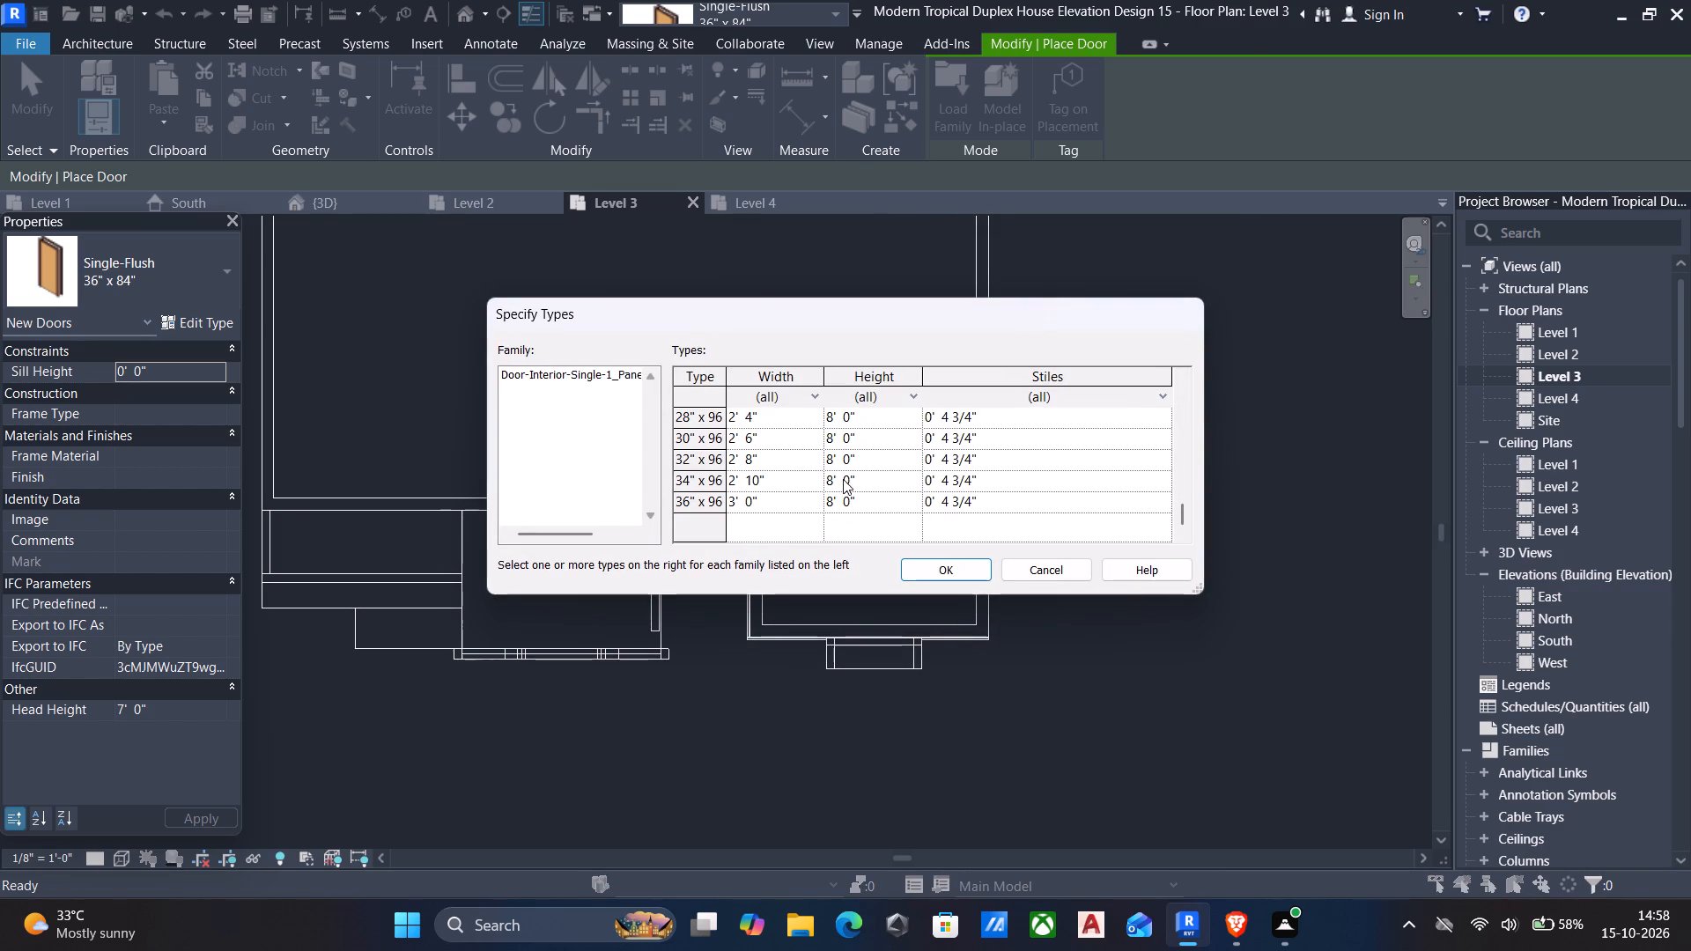
{"action": "left_click", "coordinate": [845, 497]}
{"action": "left_click", "coordinate": [963, 569]}
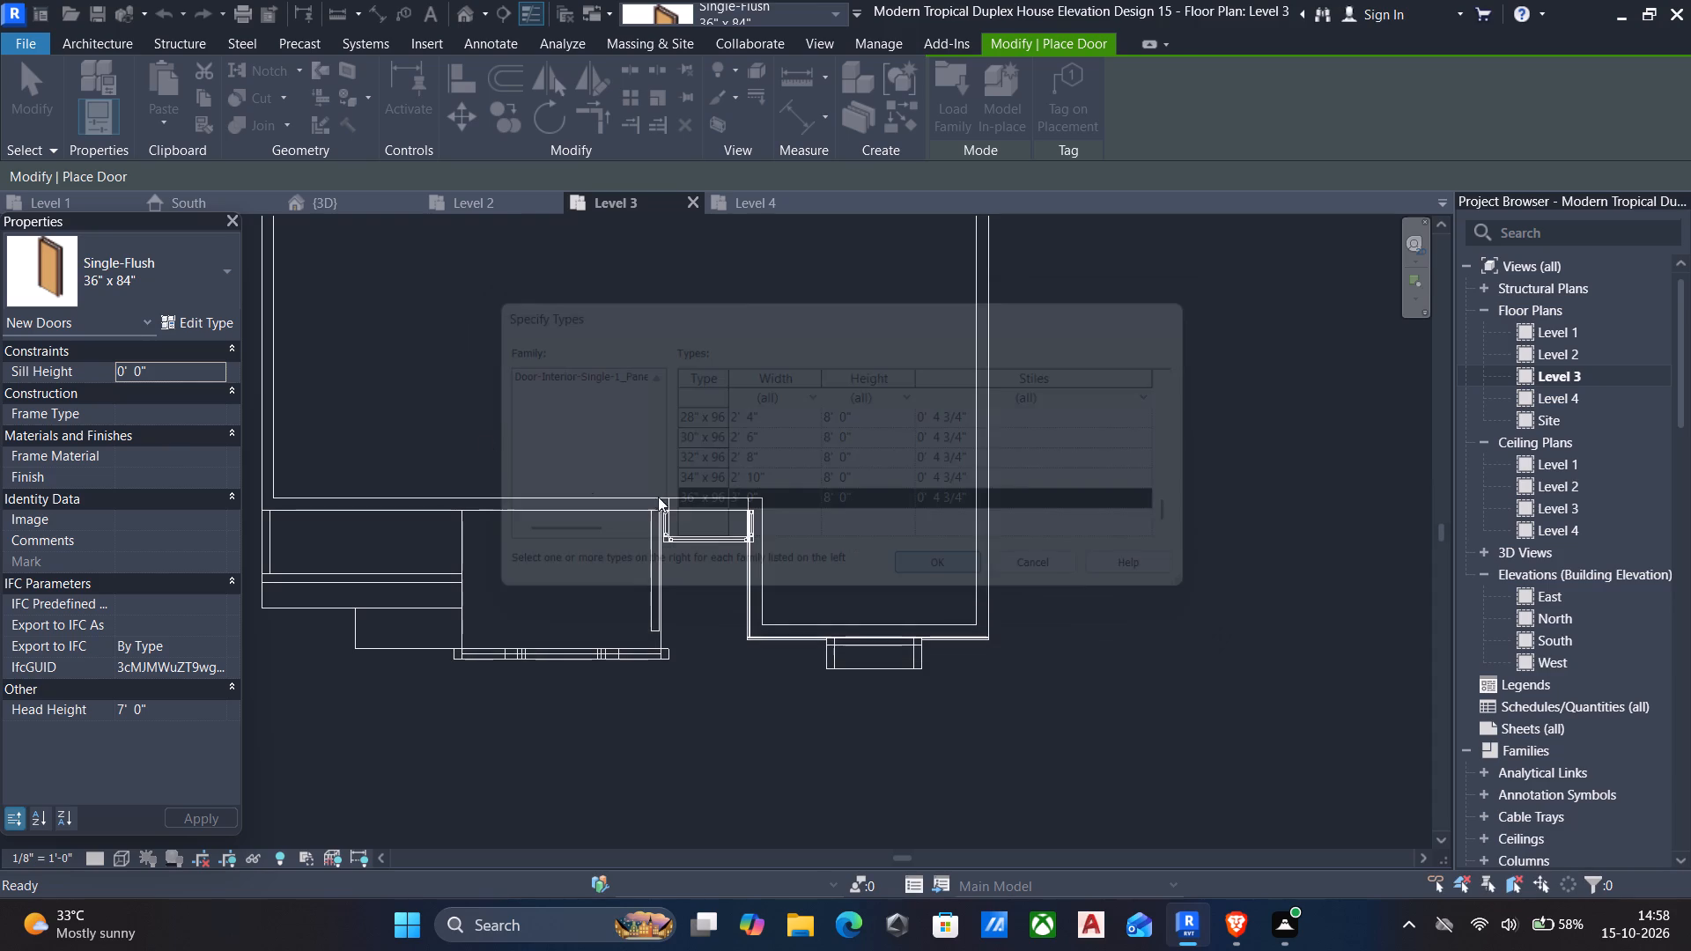
Set the height of the 36" x 96" single-panel wood door type to 7' and apply it.
{"action": "left_click", "coordinate": [218, 320]}
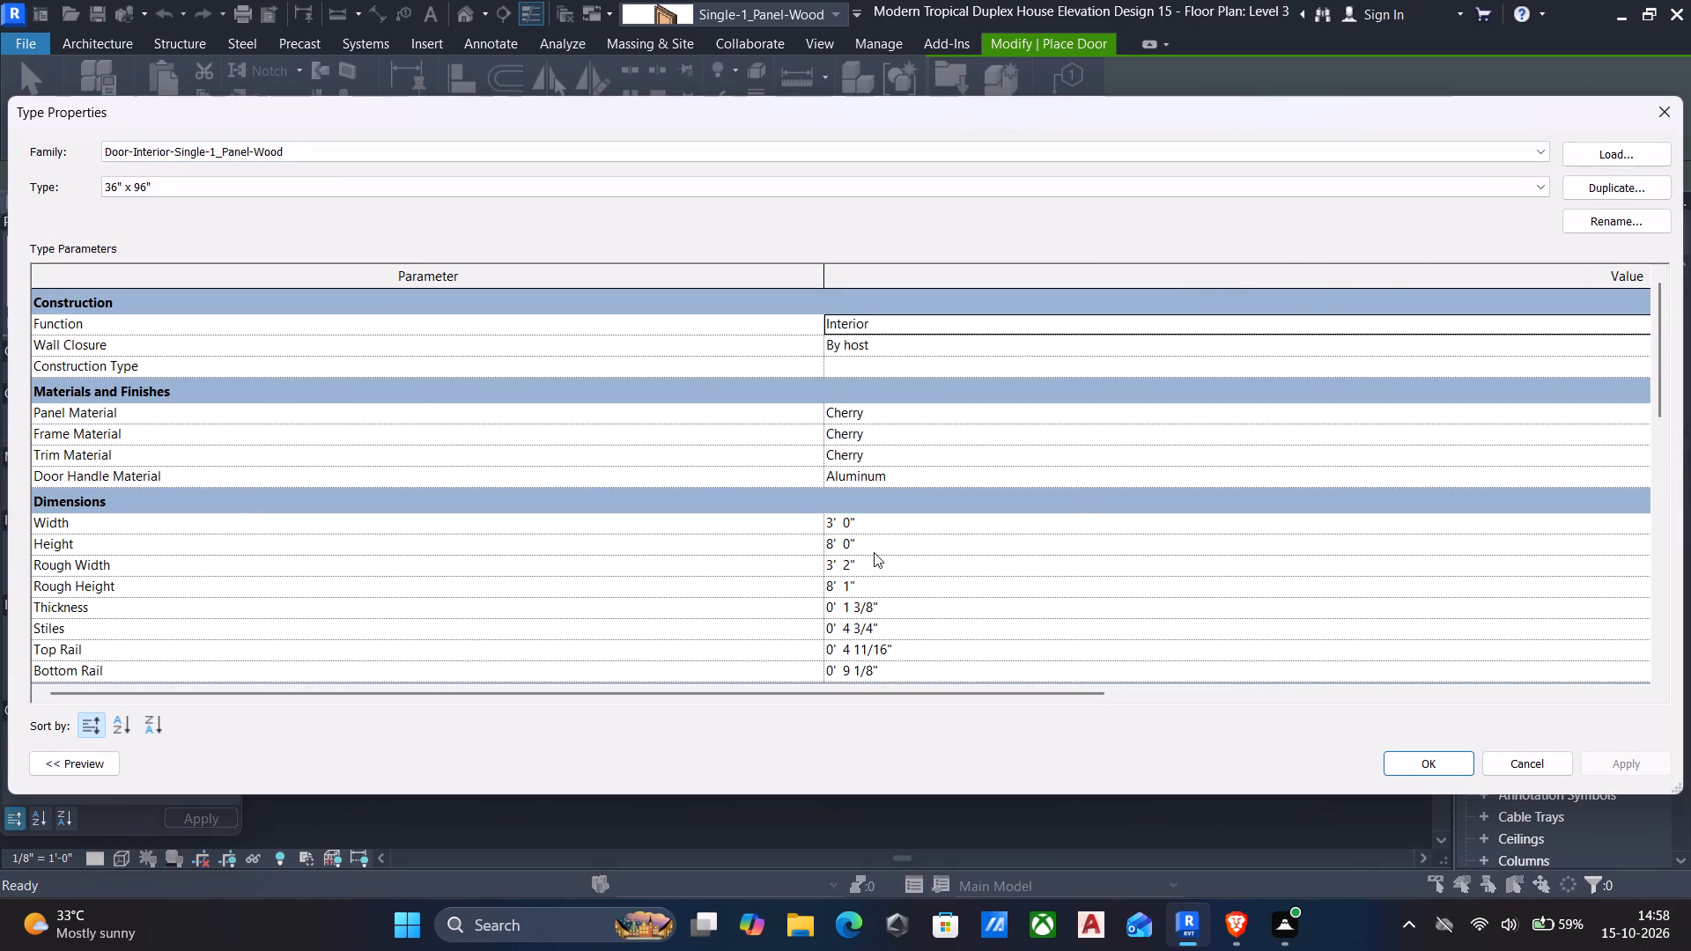
{"action": "left_click", "coordinate": [886, 551]}
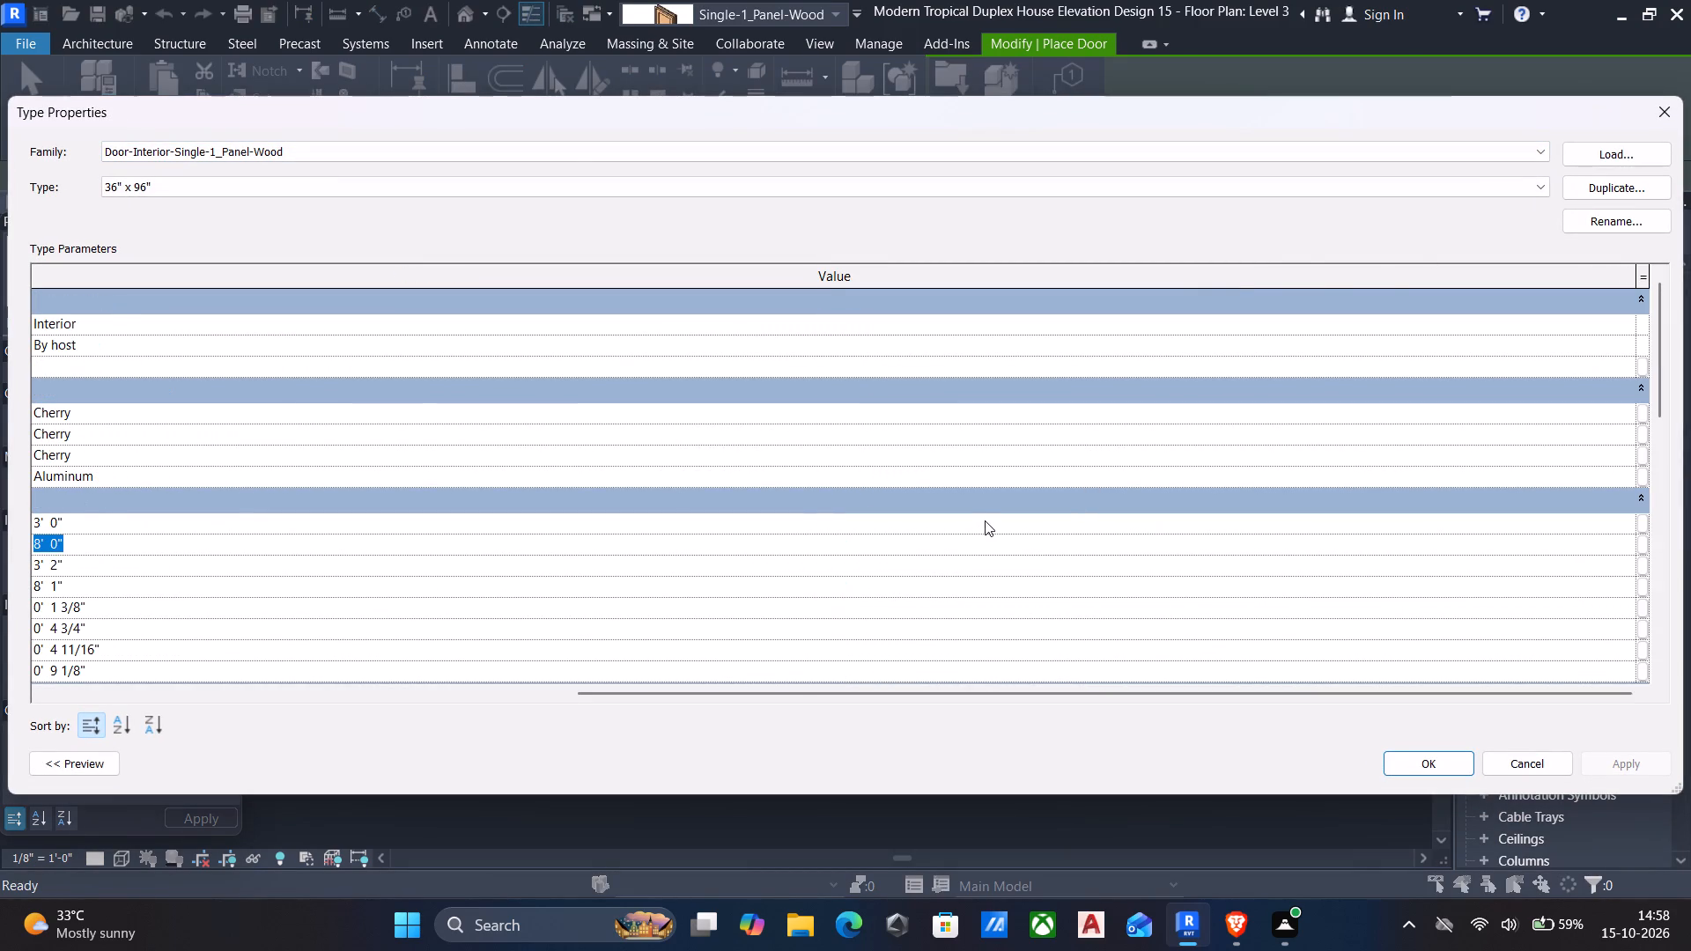
{"action": "type", "text": "7'"}
{"action": "left_click", "coordinate": [1617, 770]}
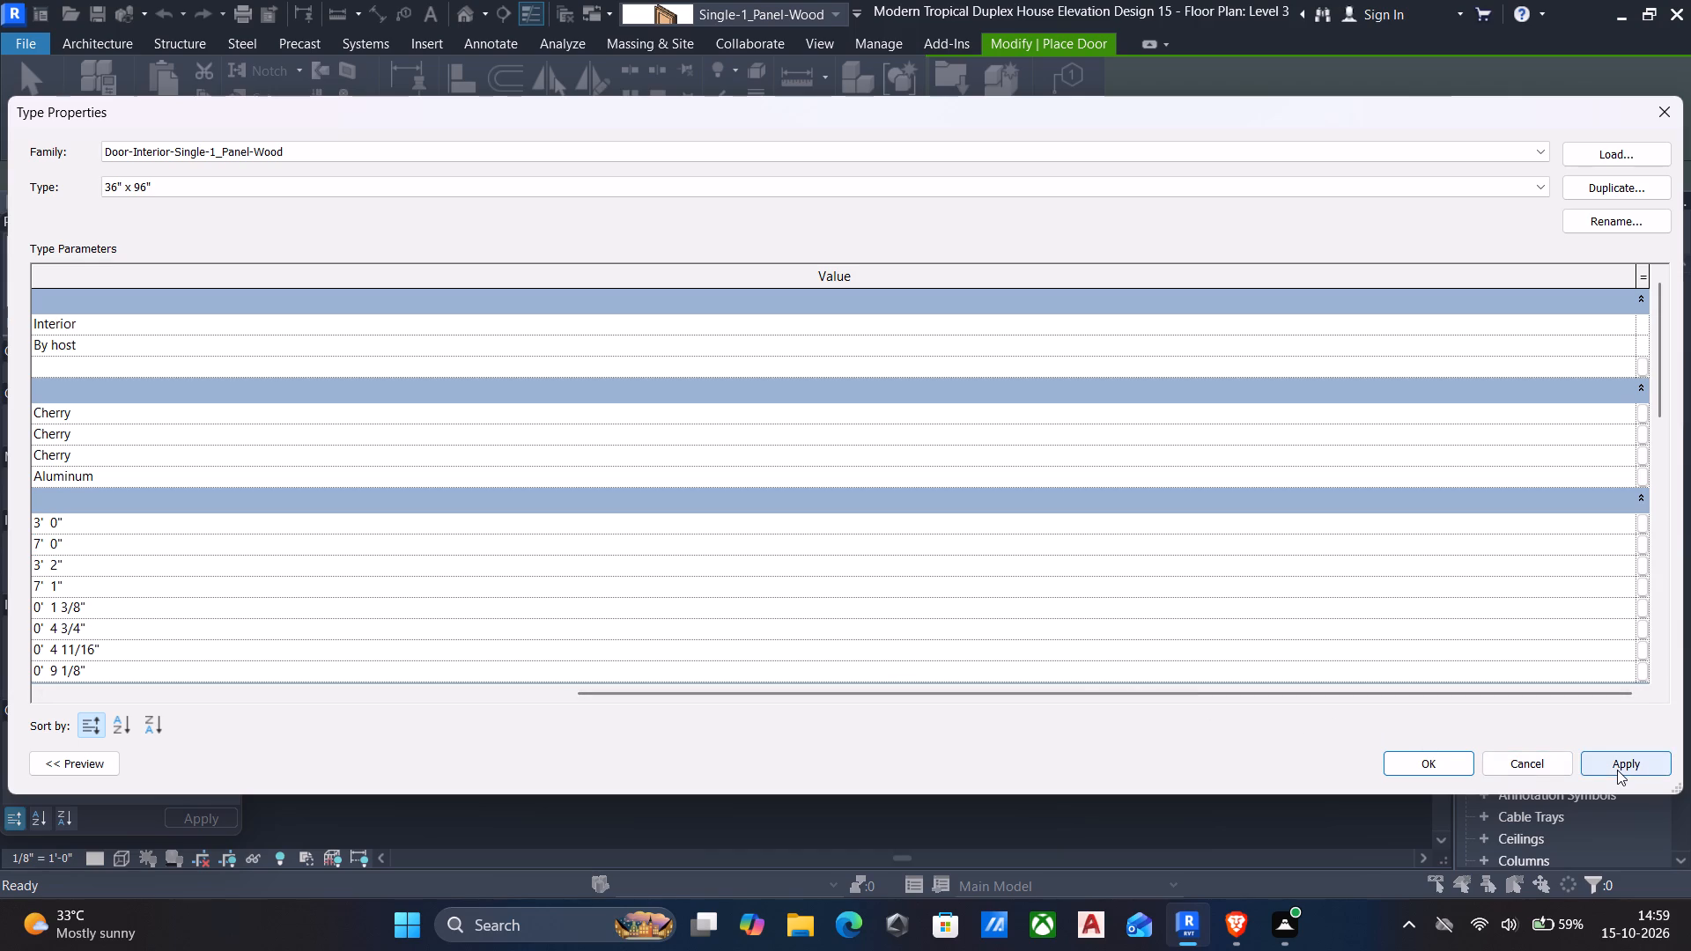
Place the 36" x 96" single-panel wood door in the Level 3 front wall behind the balcony, about 17'-9" from the wall's west end.
{"action": "left_click", "coordinate": [1451, 765]}
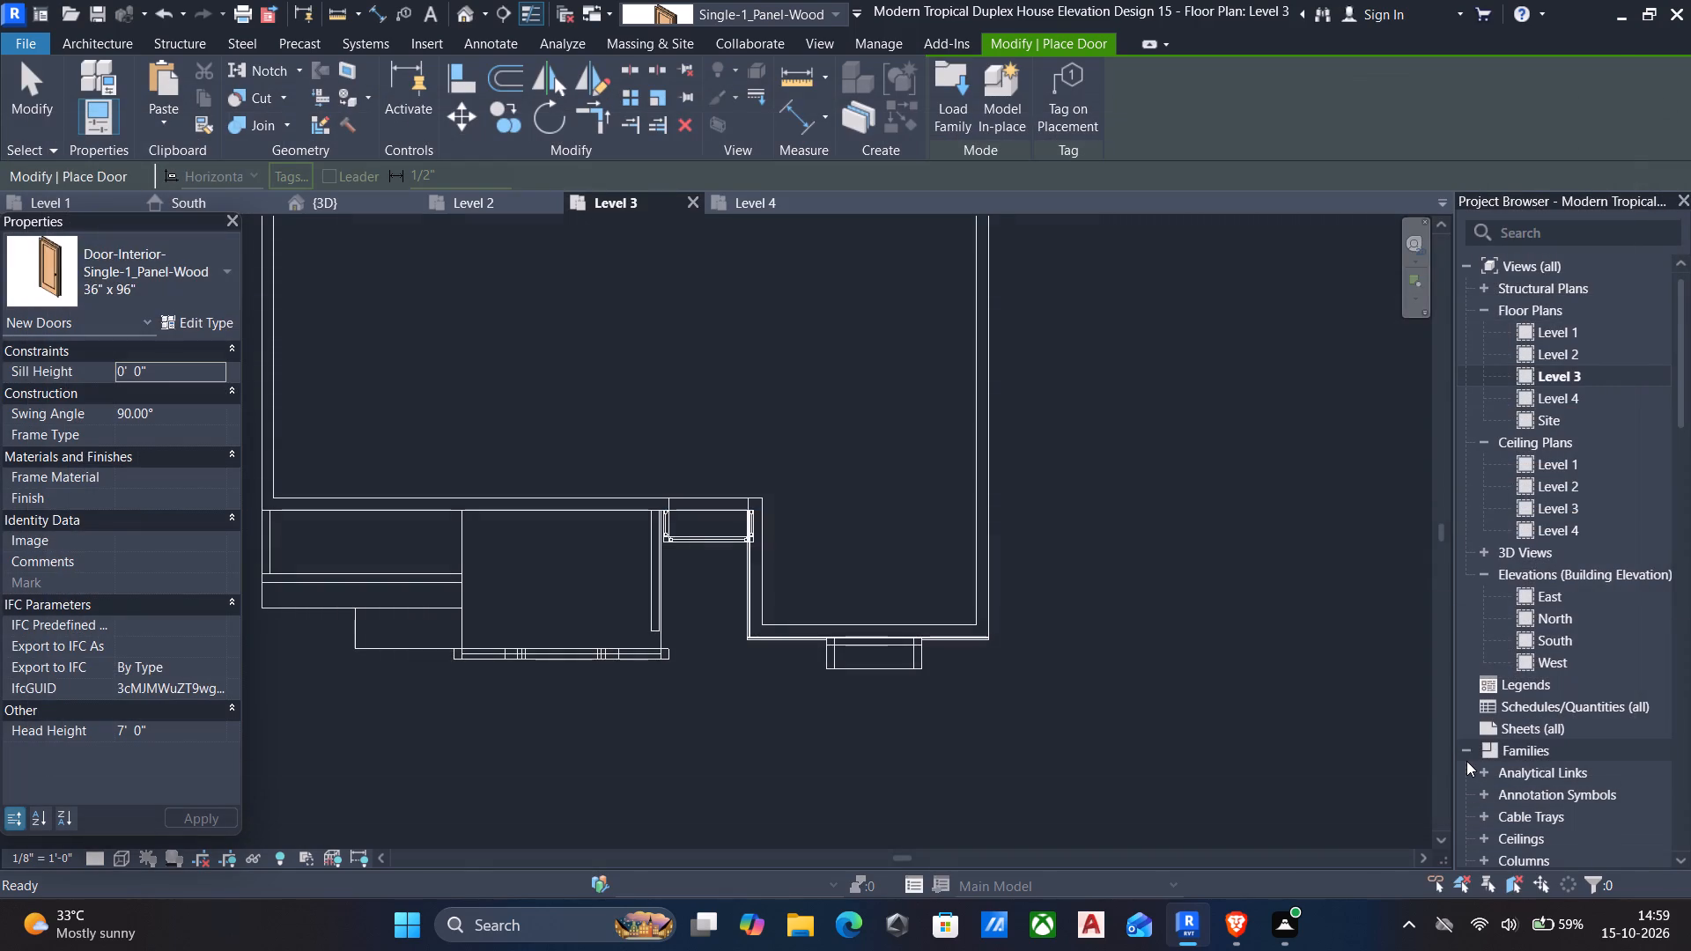
{"action": "middle_click_drag", "start_coordinate": [1367, 733], "coordinate": [1579, 652]}
{"action": "scroll", "coordinate": [1579, 651], "scroll_direction": "down", "scroll_amount": 2}
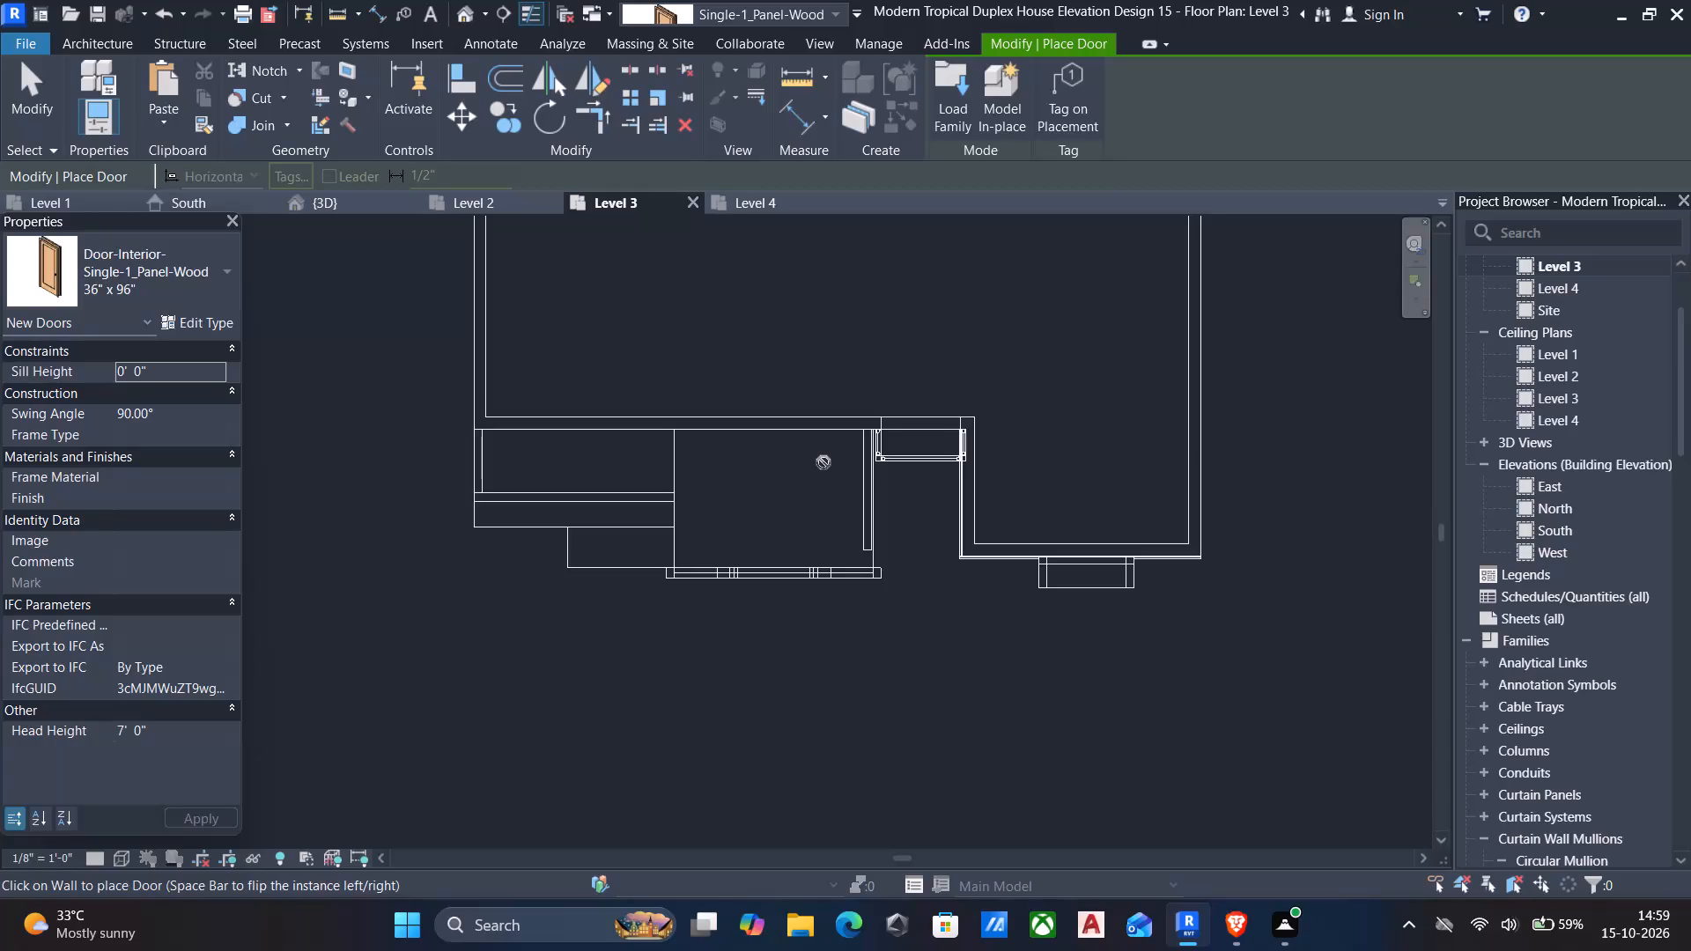
{"action": "middle_click_drag", "start_coordinate": [803, 460], "coordinate": [982, 450]}
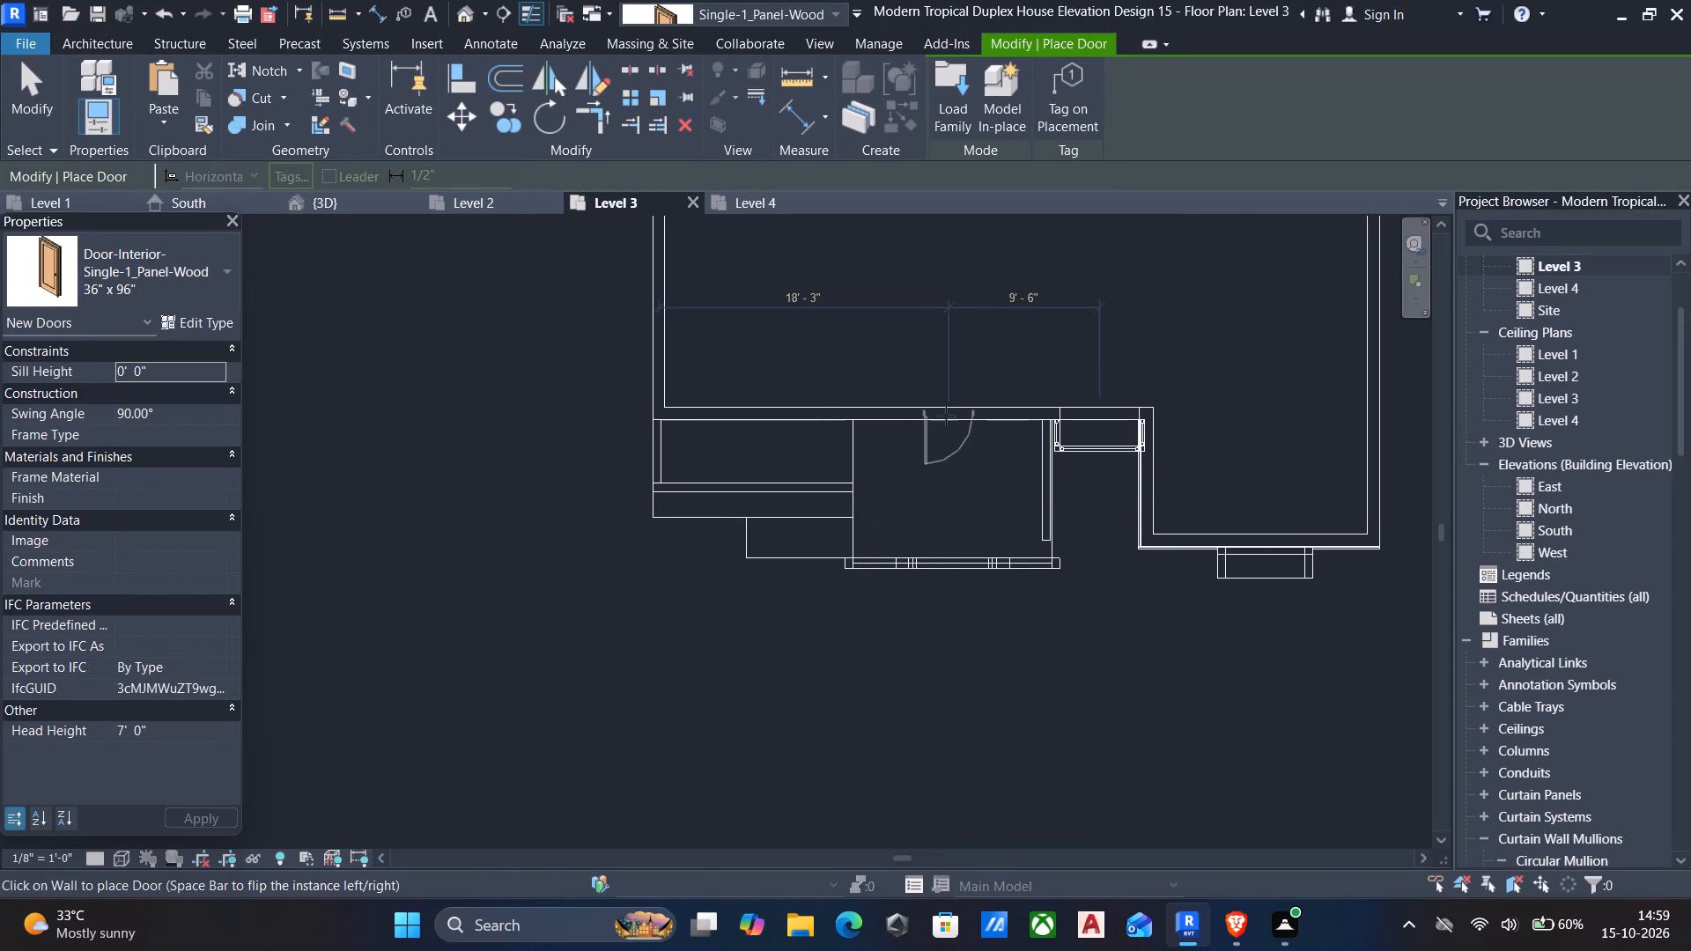
{"action": "left_click", "coordinate": [938, 409]}
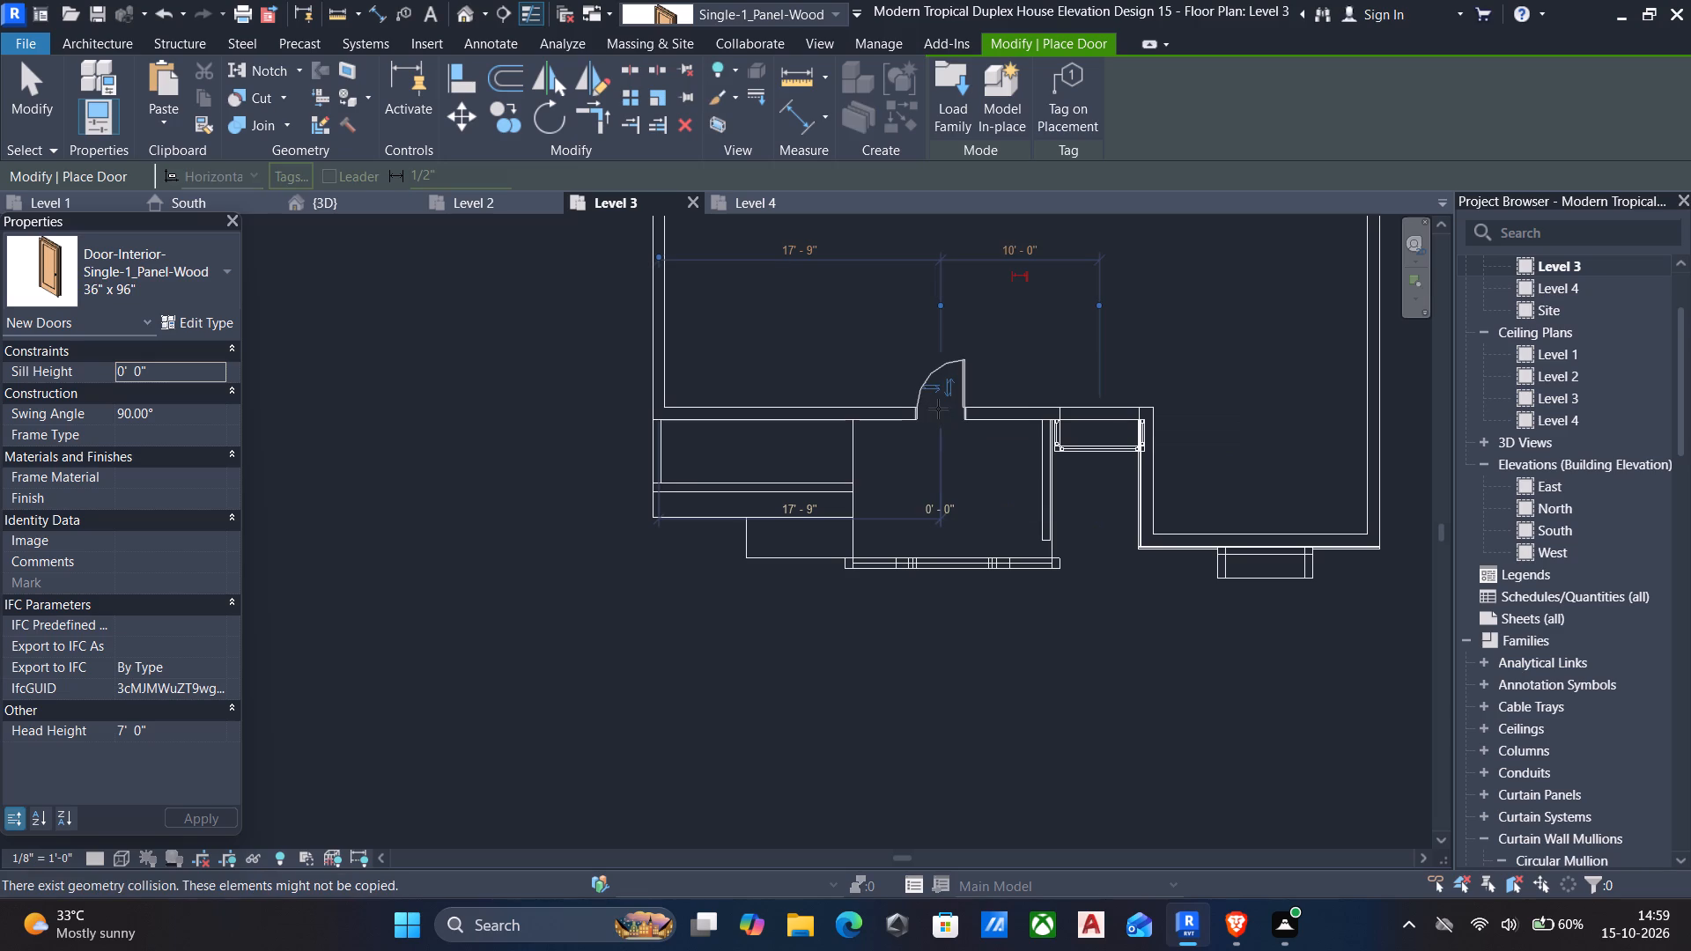
{"action": "key", "text": "Escape"}
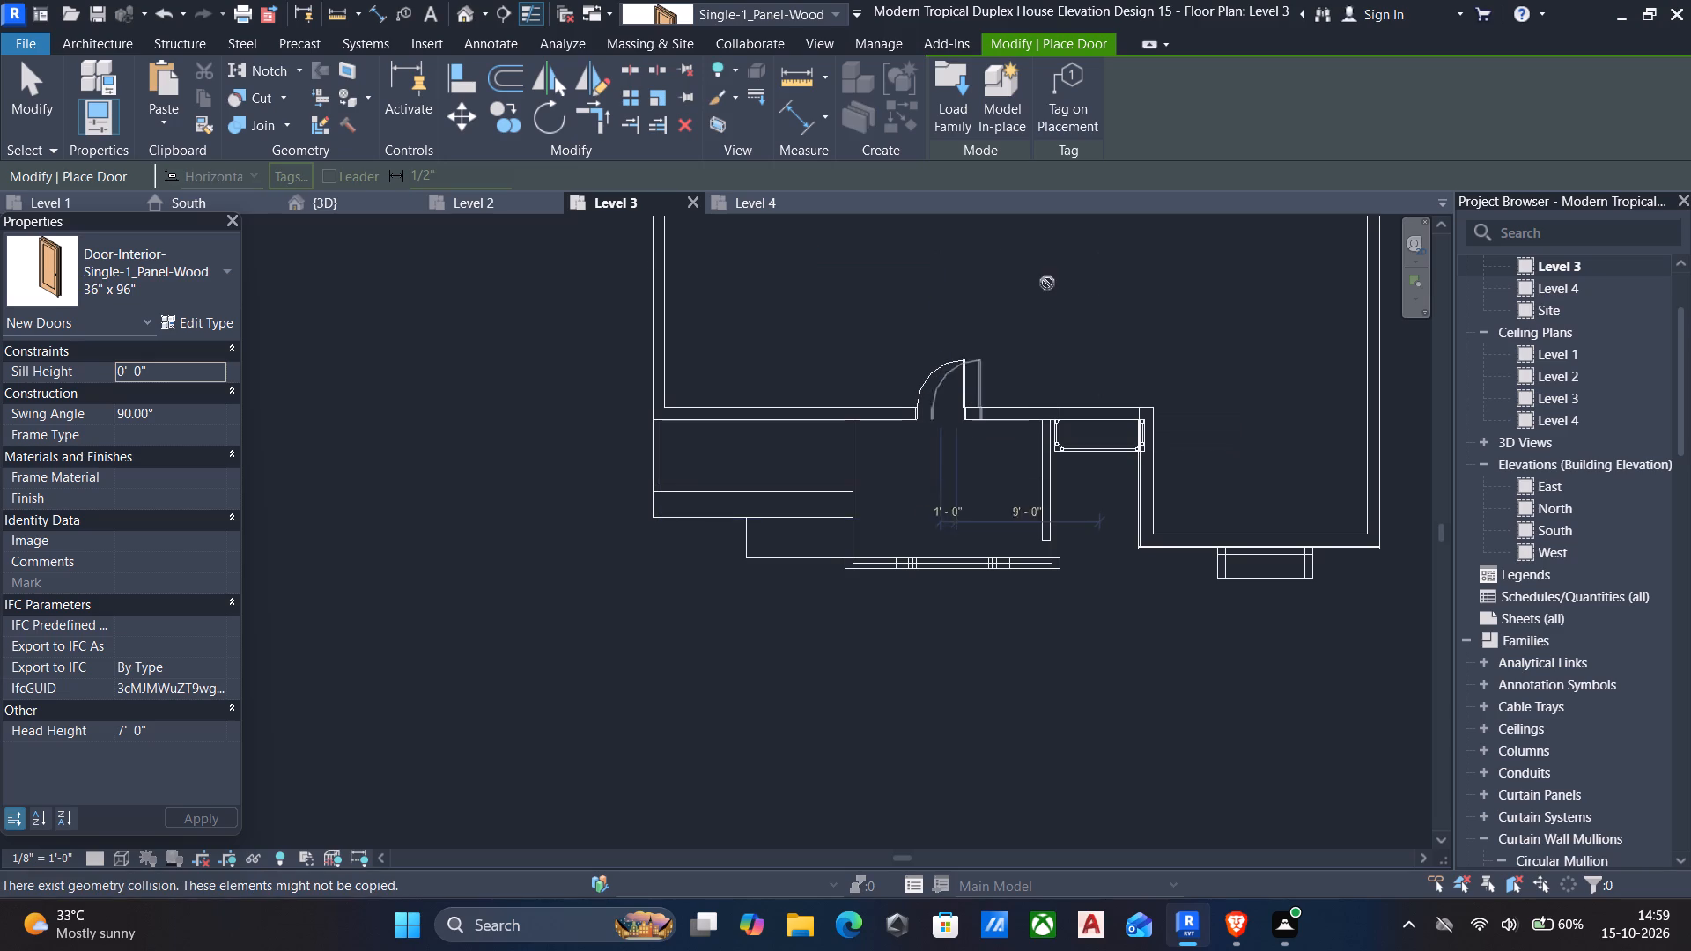
Examine the placed wood door and the adjacent bay window in the 3D view from the front and side.
{"action": "left_click", "coordinate": [476, 16]}
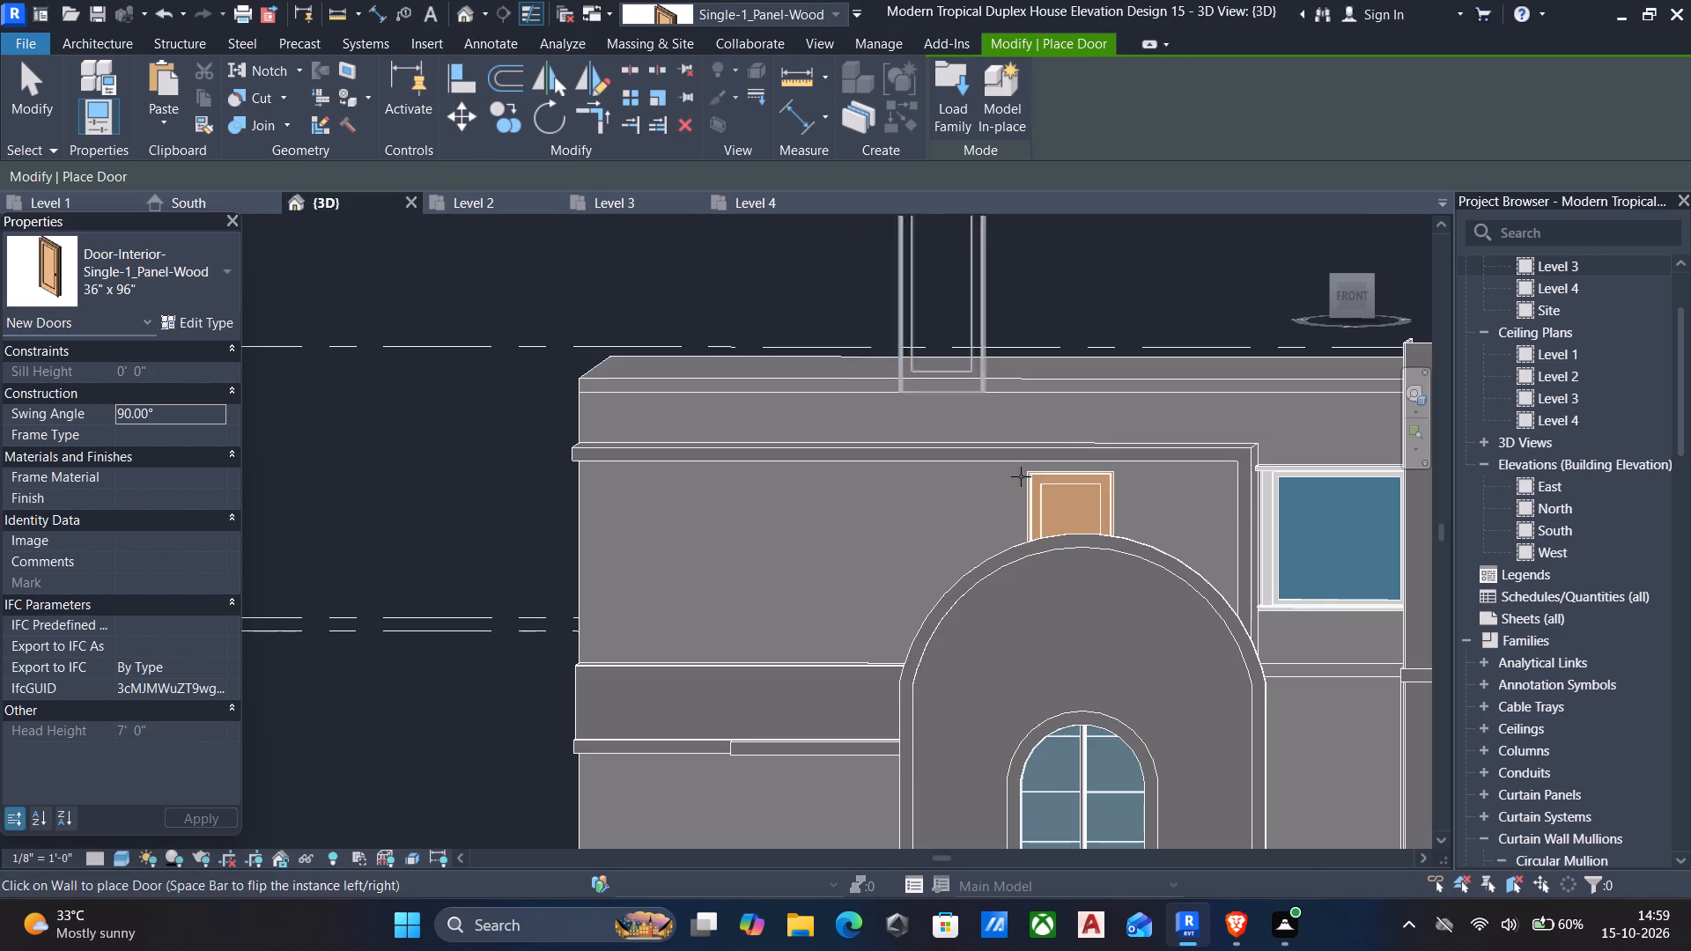
{"action": "key", "text": "Escape"}
{"action": "middle_click_drag", "start_coordinate": [1242, 640], "coordinate": [1280, 642], "text": "shift"}
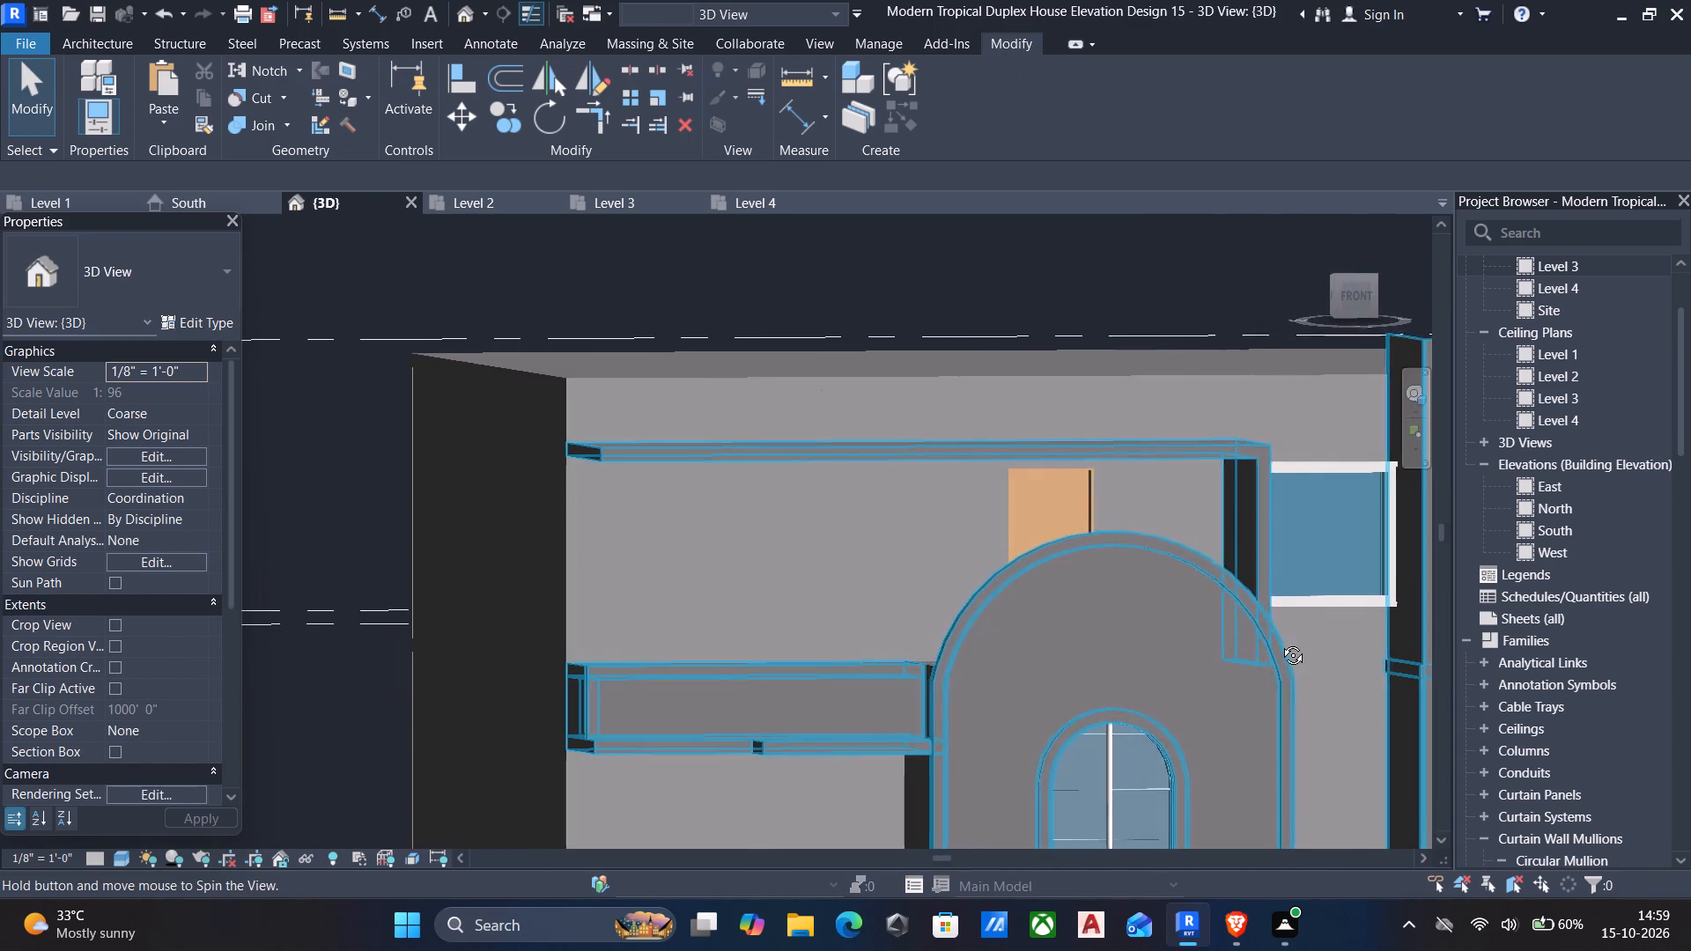
{"action": "middle_click_drag", "start_coordinate": [1280, 642], "coordinate": [1277, 642], "text": "shift"}
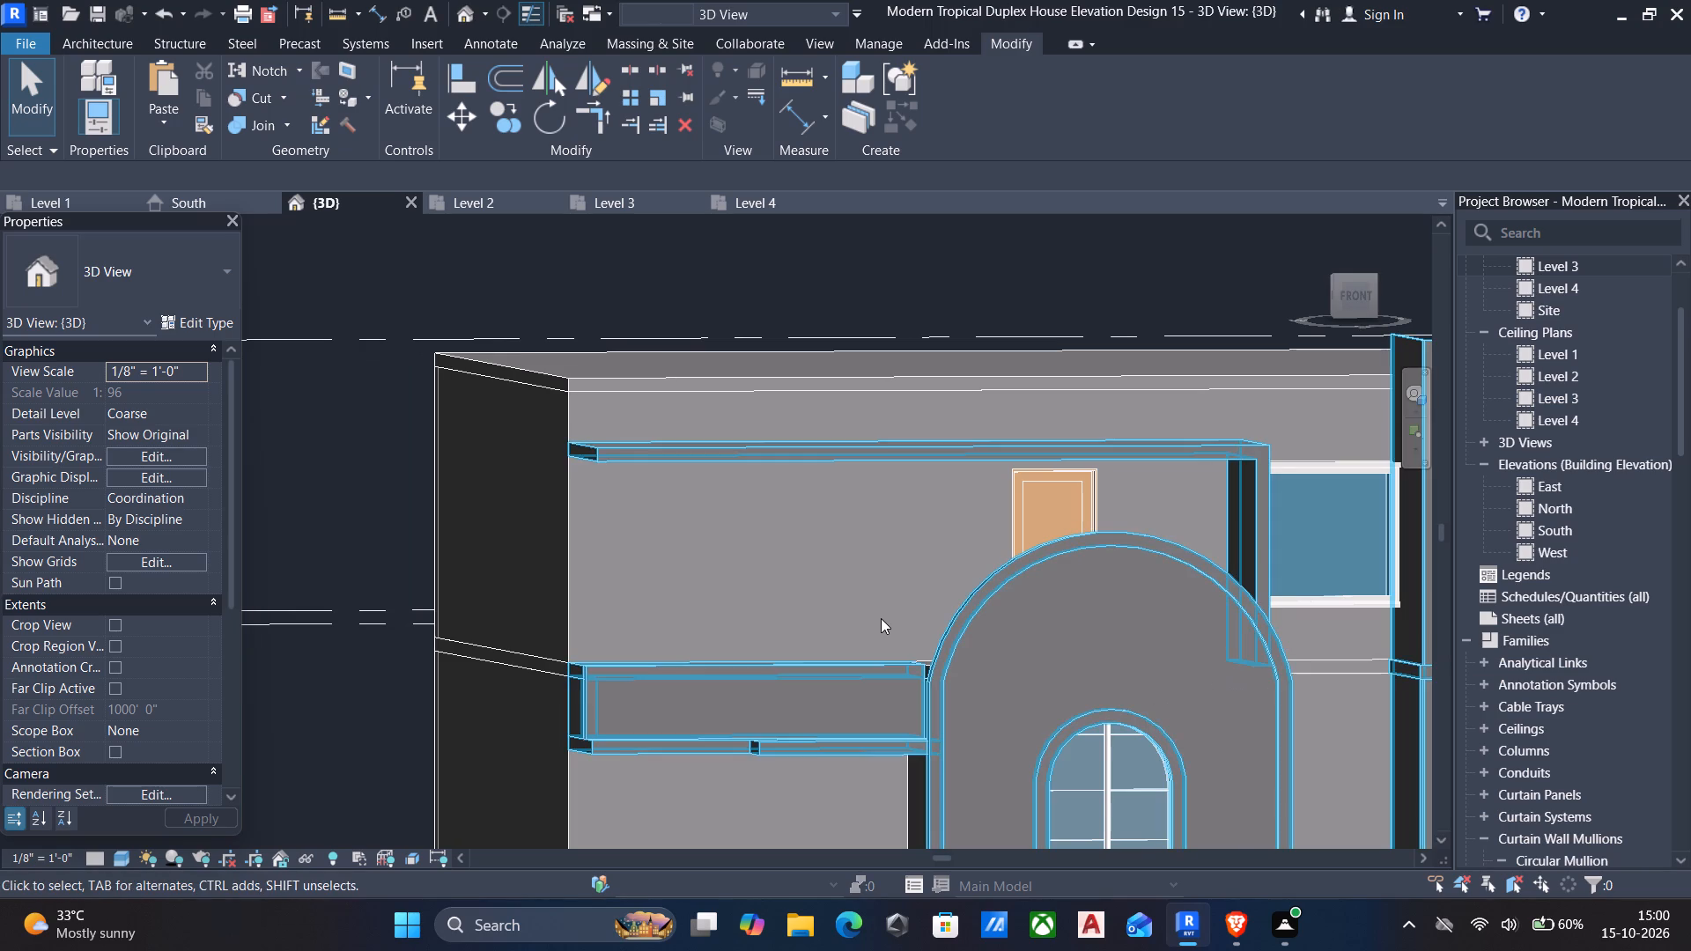
{"action": "scroll", "coordinate": [881, 618], "scroll_direction": "down", "scroll_amount": 2}
{"action": "middle_click_drag", "start_coordinate": [881, 618], "coordinate": [956, 666], "text": "shift"}
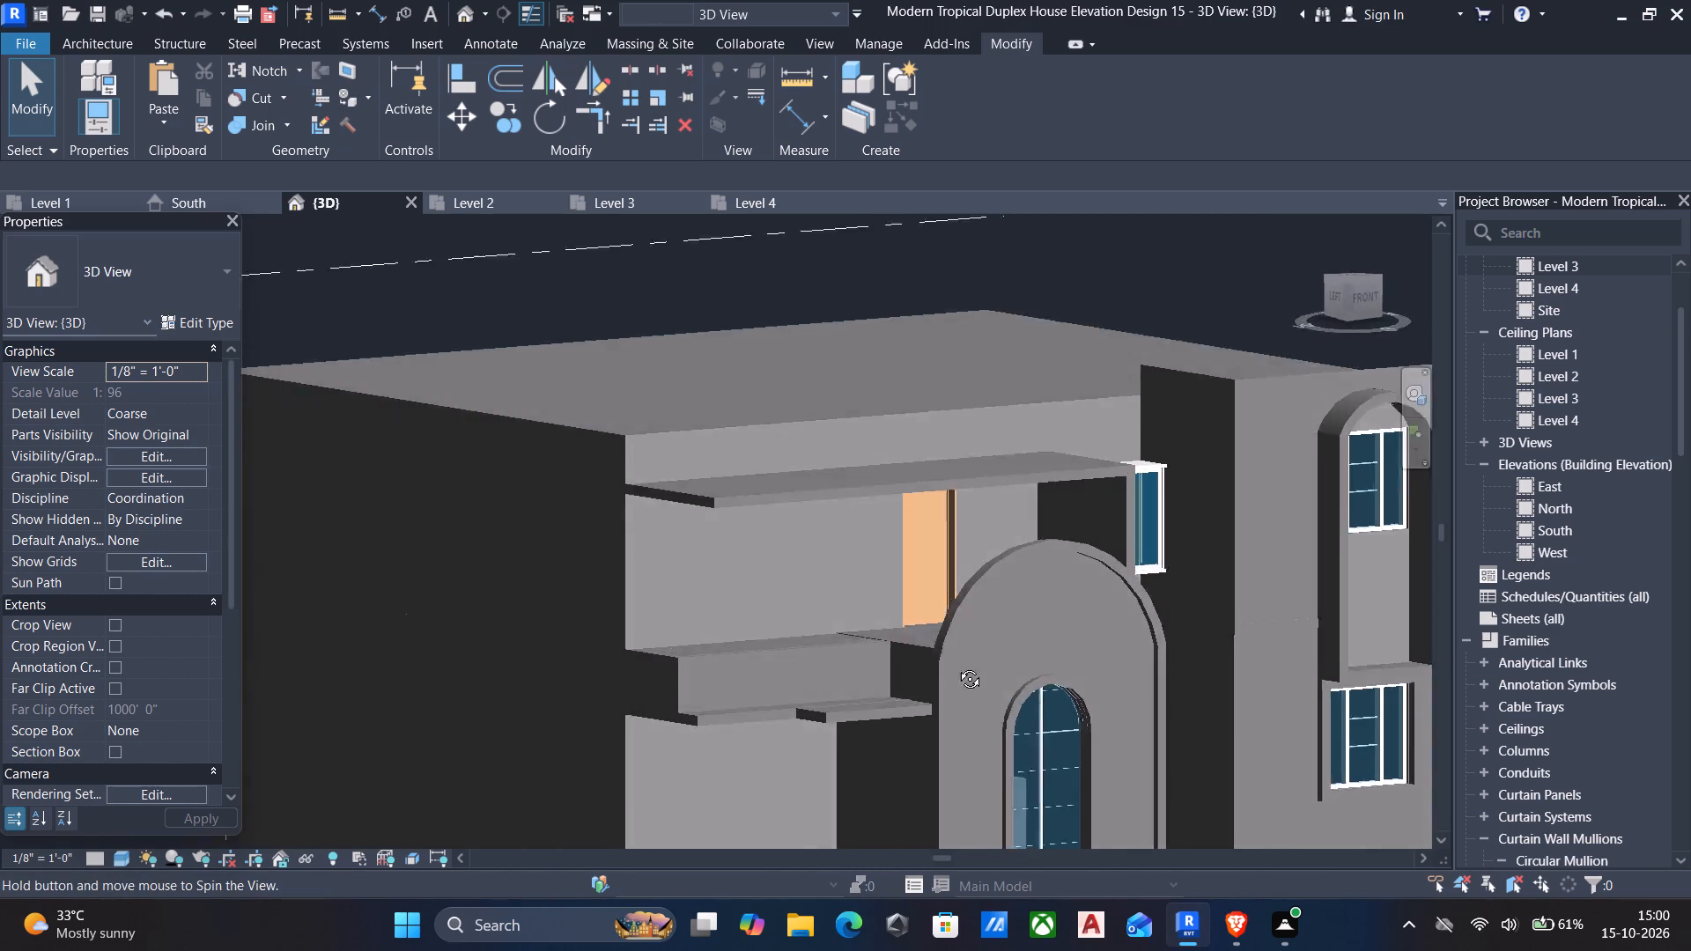
{"action": "middle_click_drag", "start_coordinate": [956, 666], "coordinate": [1001, 647], "text": "shift"}
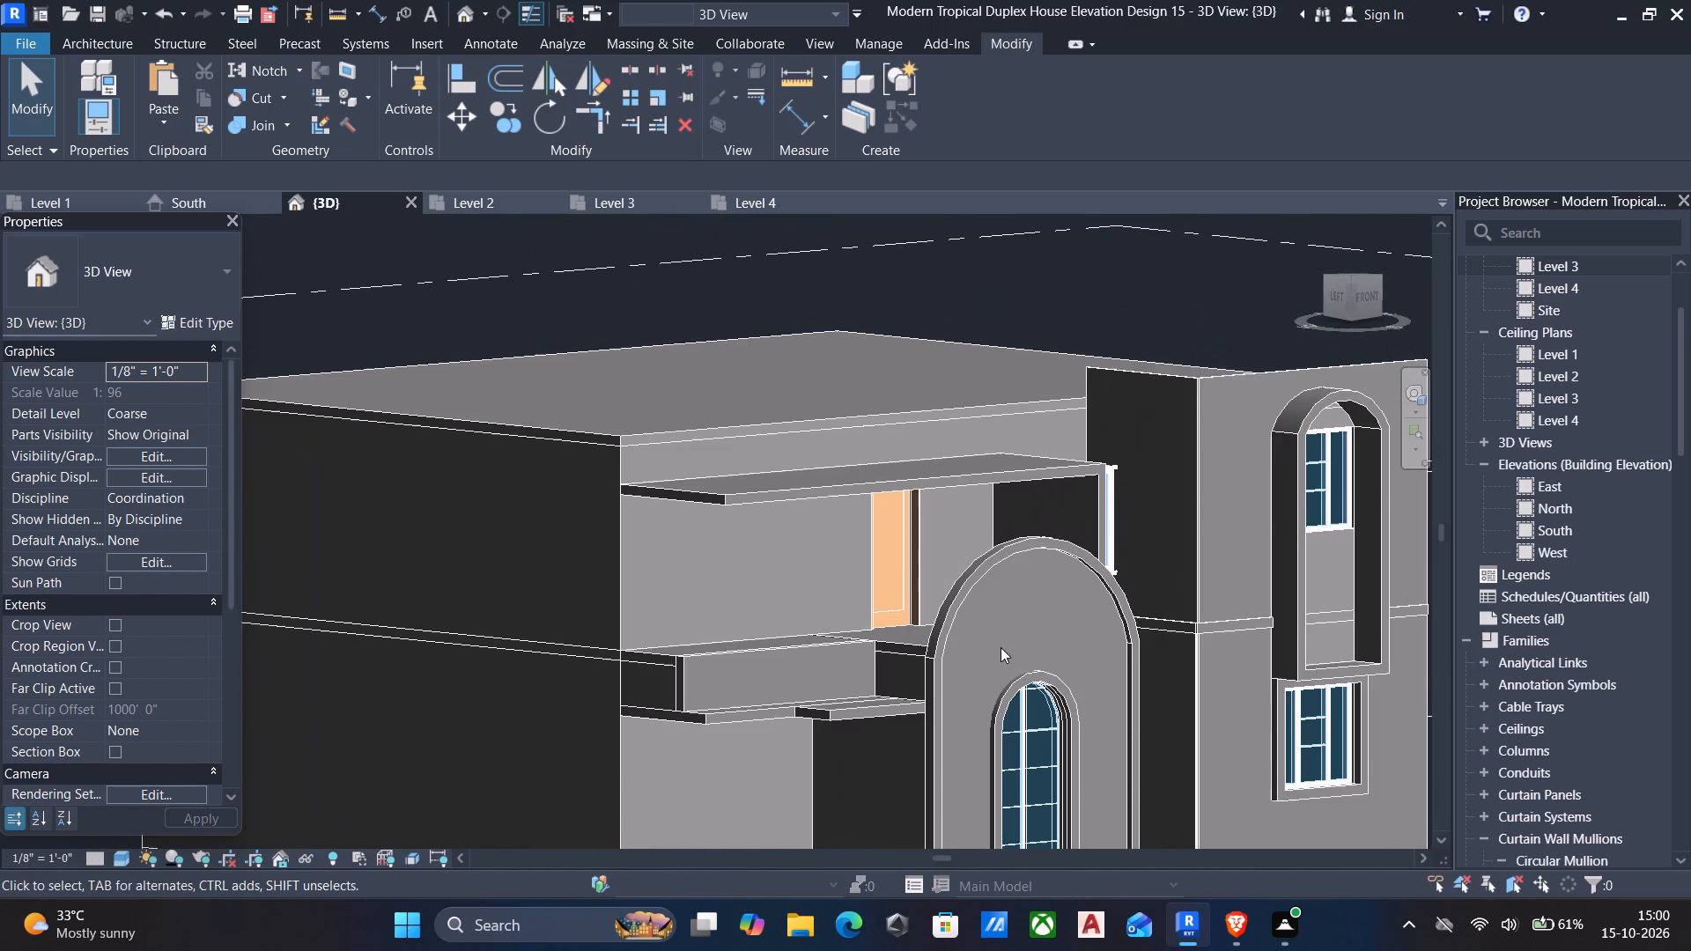
{"action": "middle_click_drag", "start_coordinate": [1028, 590], "coordinate": [868, 638]}
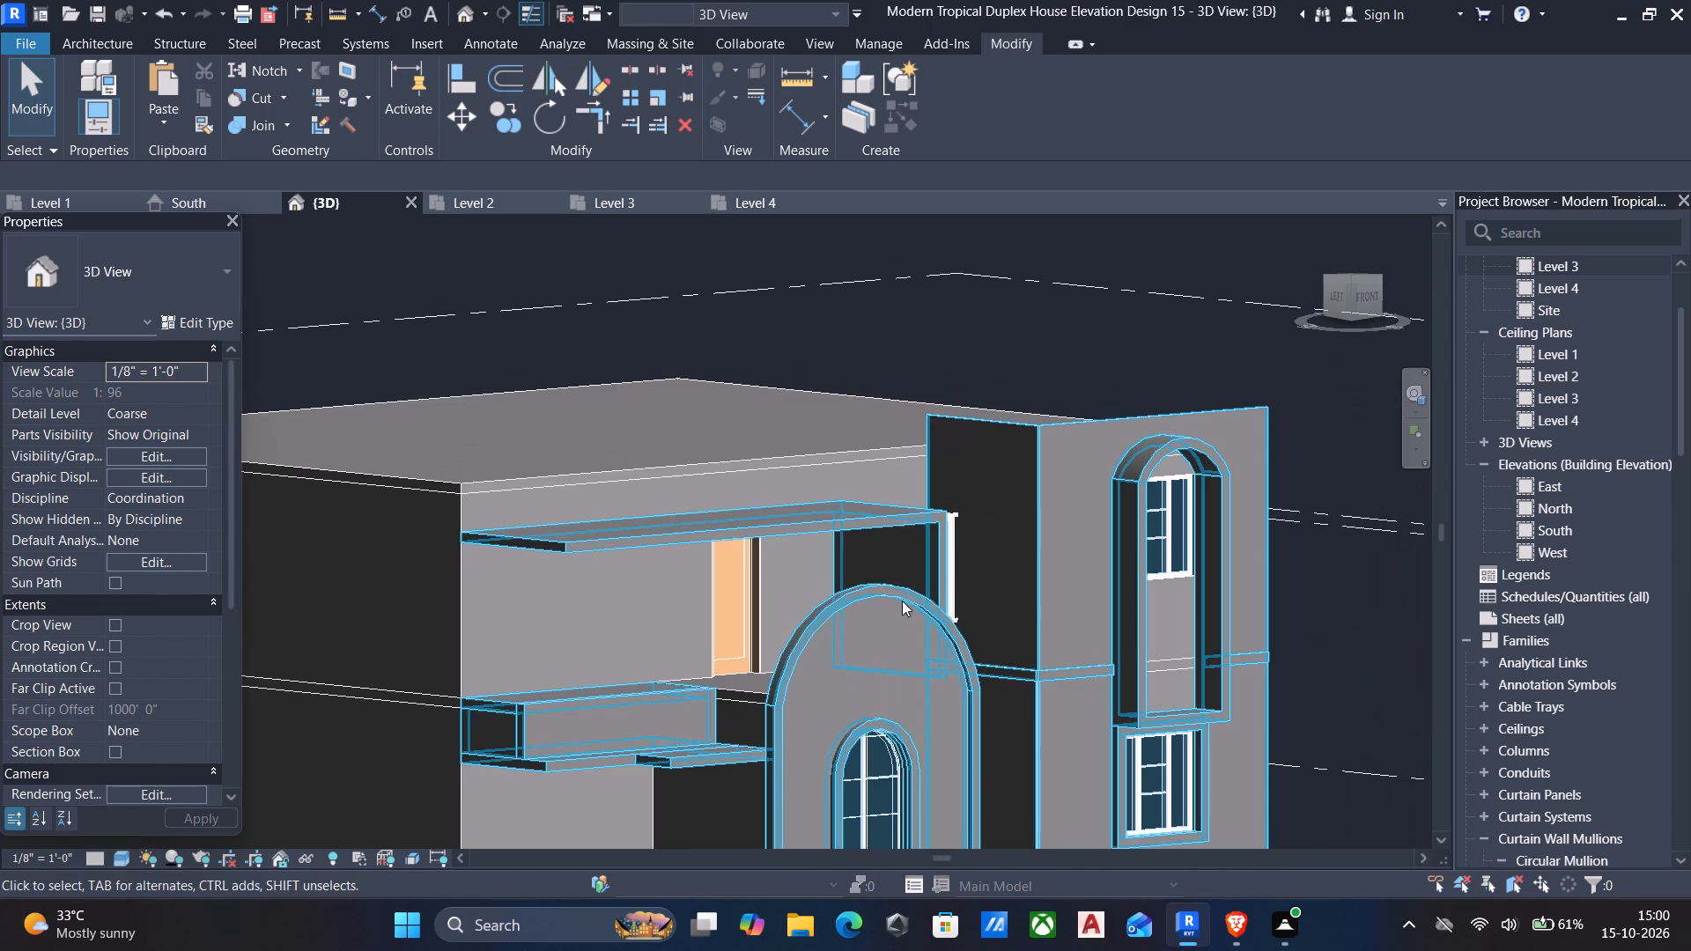
{"action": "scroll", "coordinate": [959, 579], "scroll_direction": "up", "scroll_amount": 4}
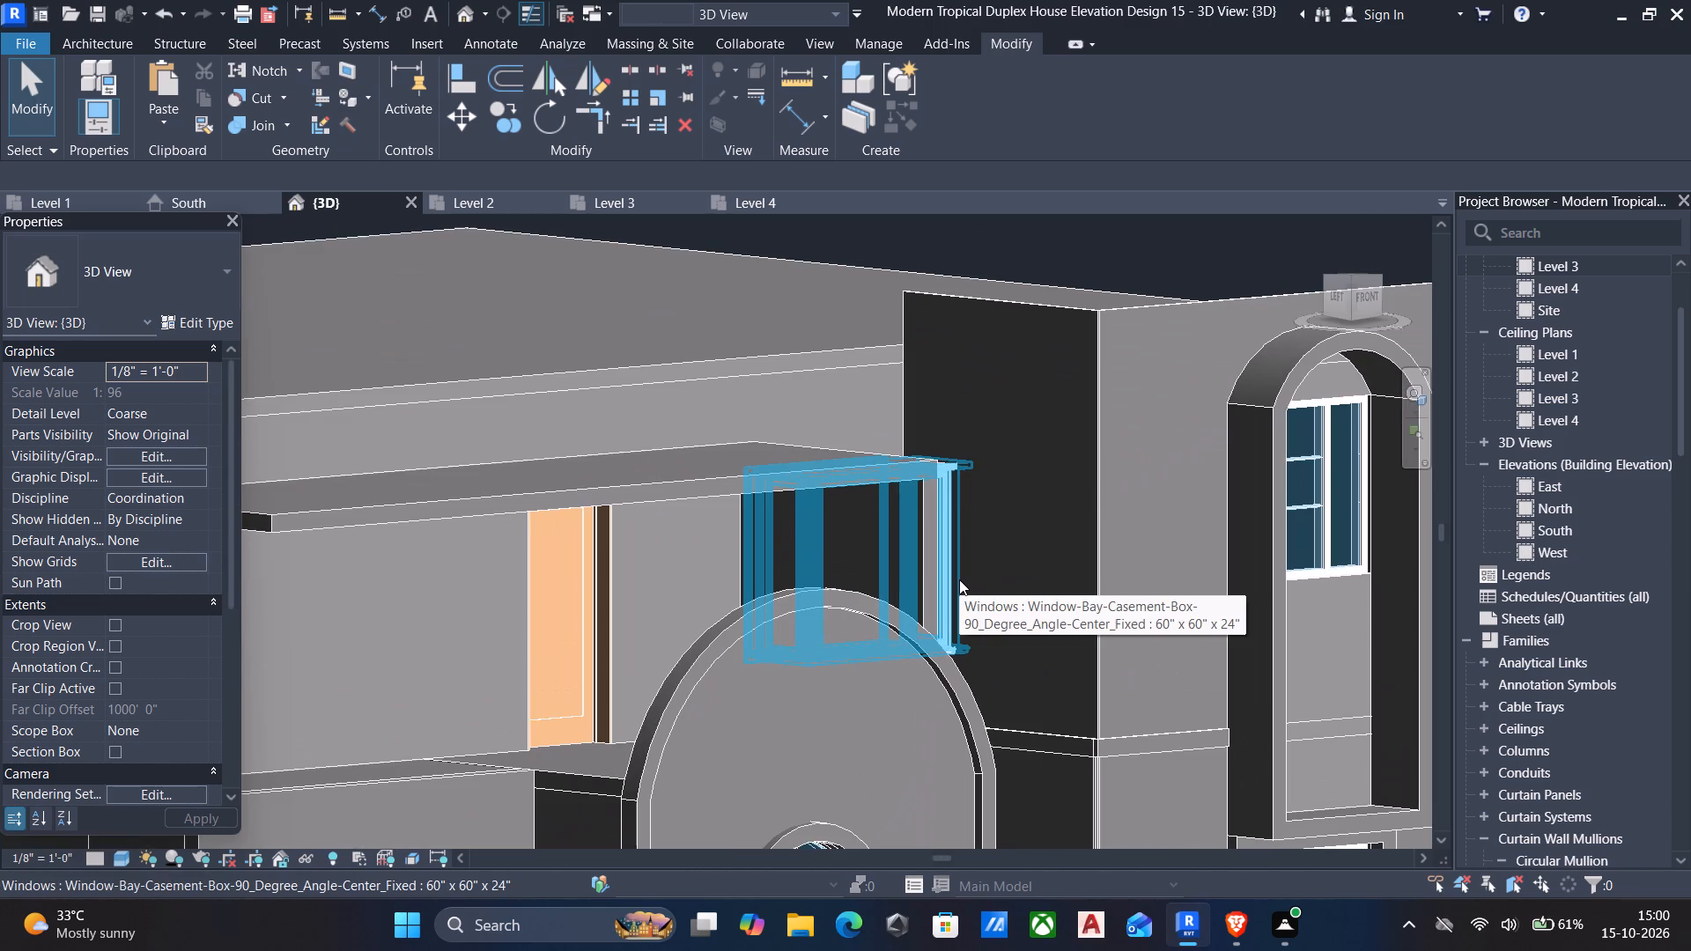
{"action": "middle_click_drag", "start_coordinate": [959, 579], "coordinate": [819, 621], "text": "shift"}
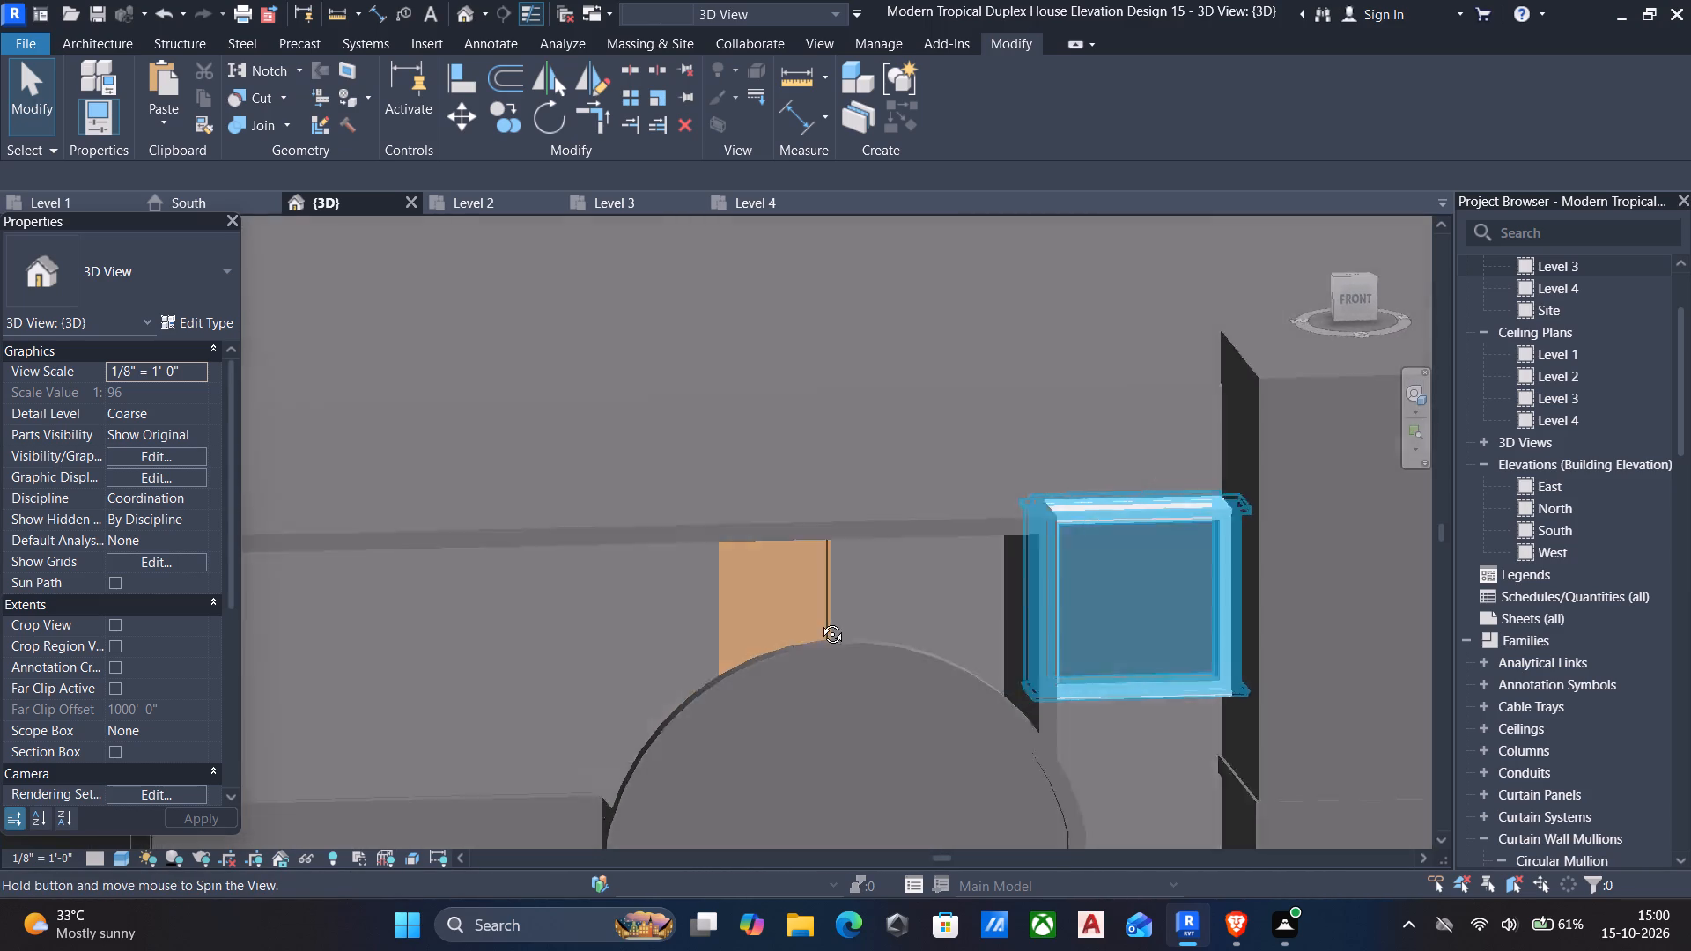
{"action": "middle_click_drag", "start_coordinate": [819, 621], "coordinate": [744, 655], "text": "shift"}
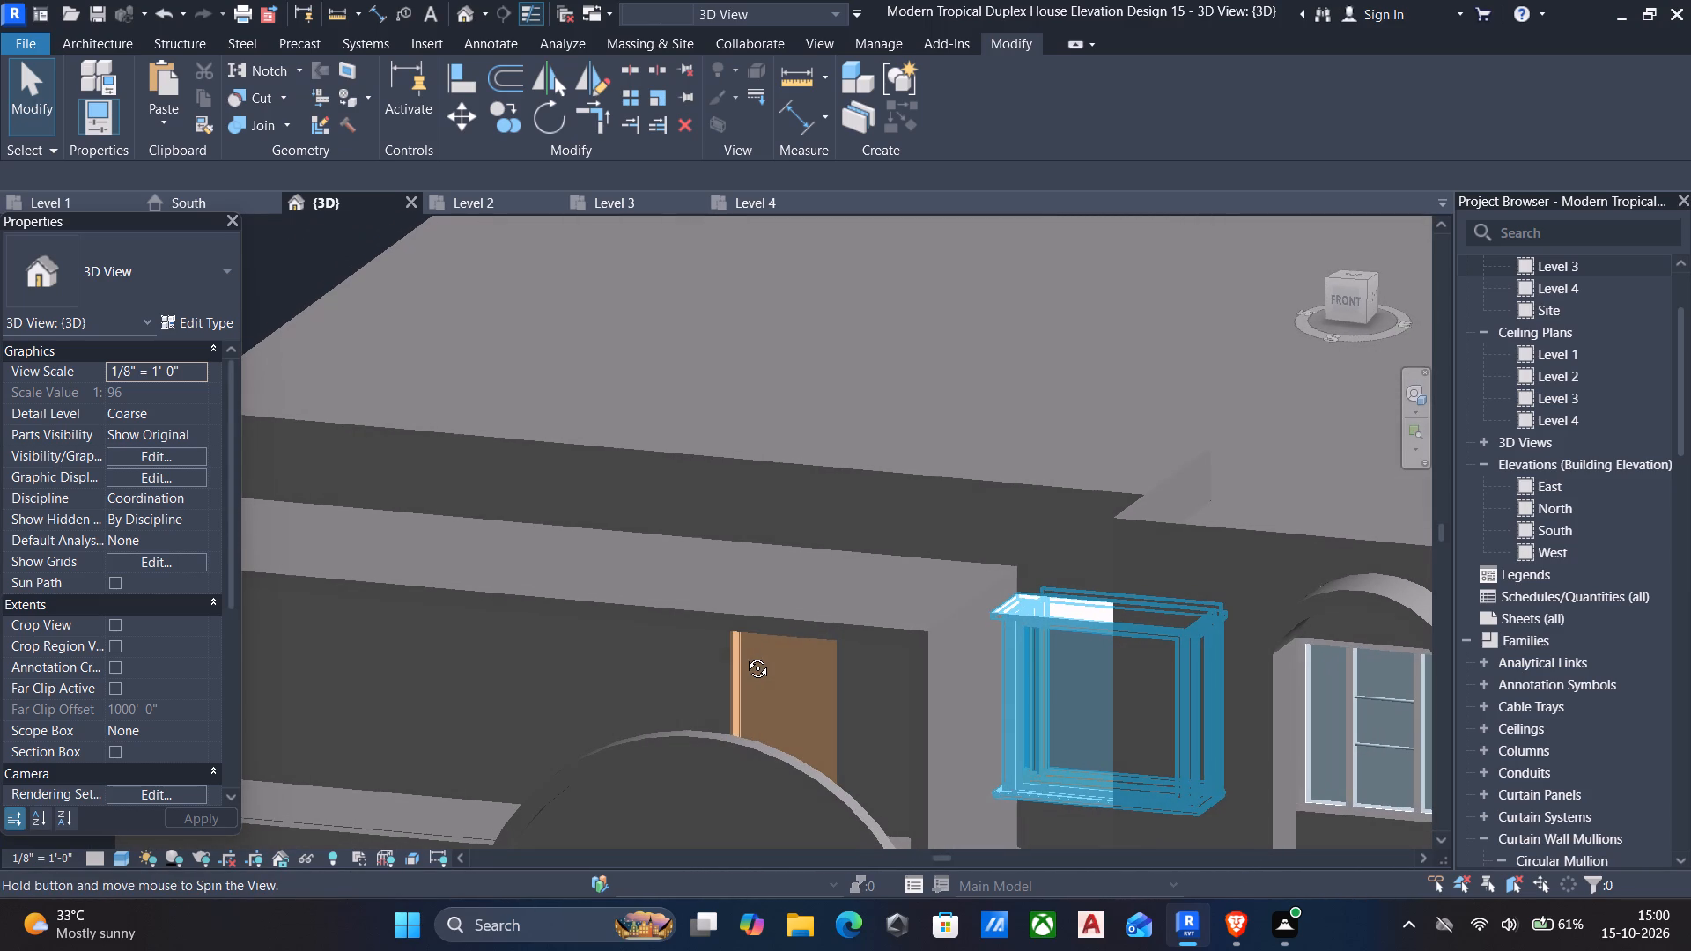
{"action": "middle_click_drag", "start_coordinate": [744, 655], "coordinate": [751, 652], "text": "shift"}
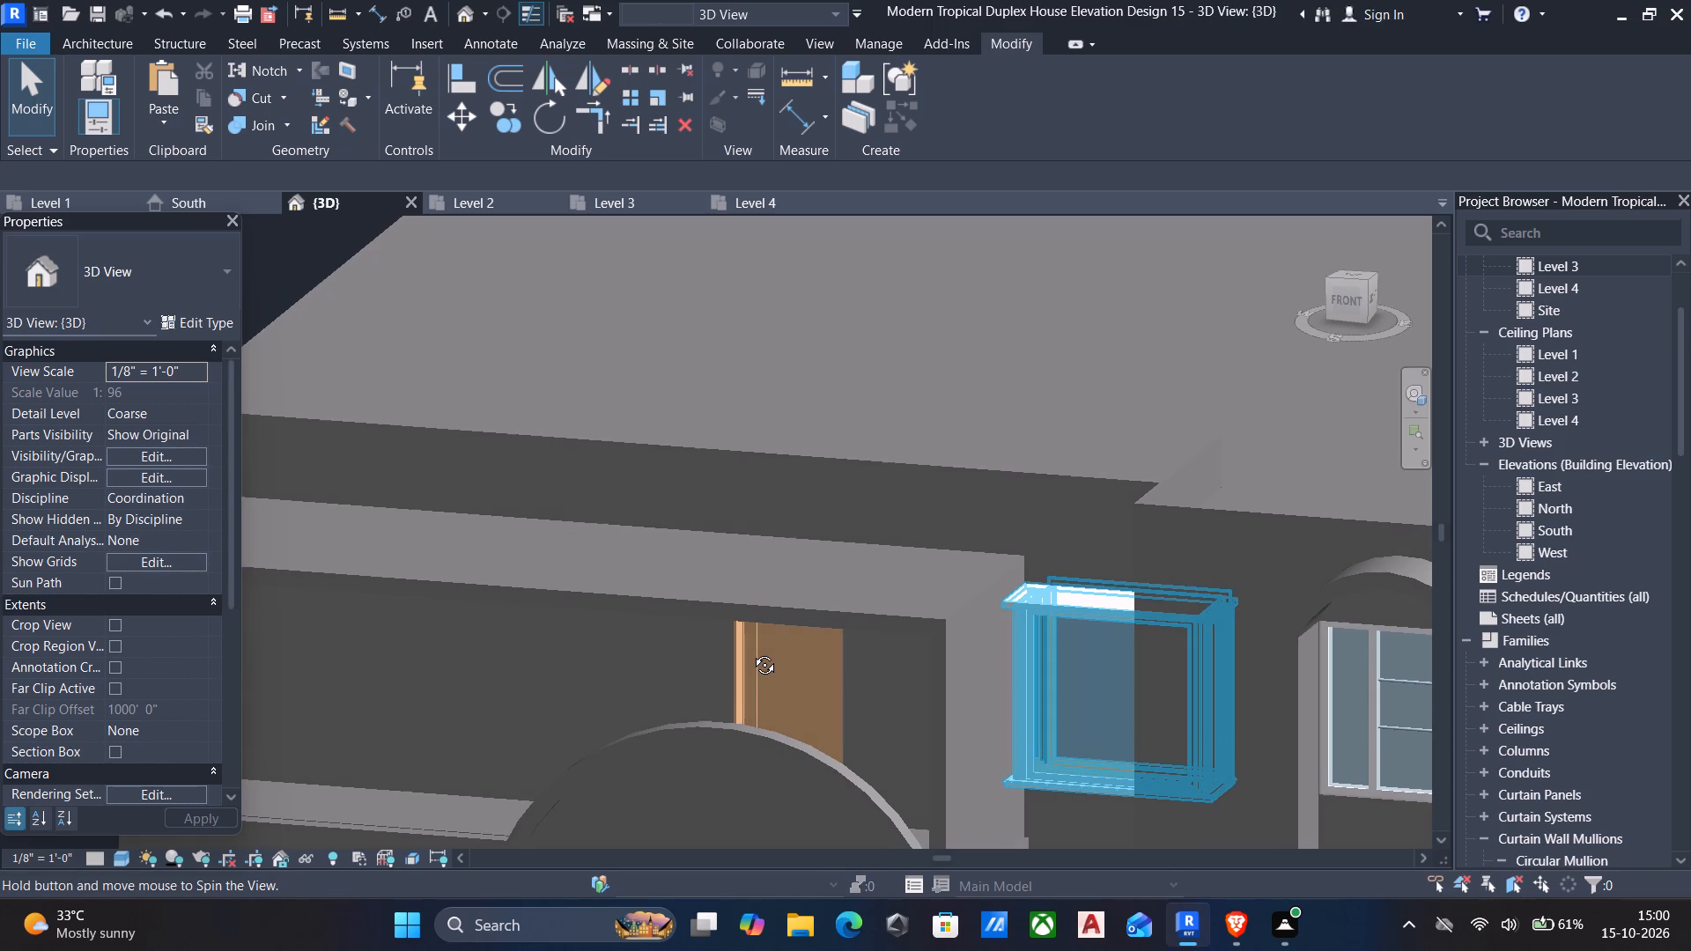
{"action": "middle_click_drag", "start_coordinate": [751, 652], "coordinate": [759, 651], "text": "shift"}
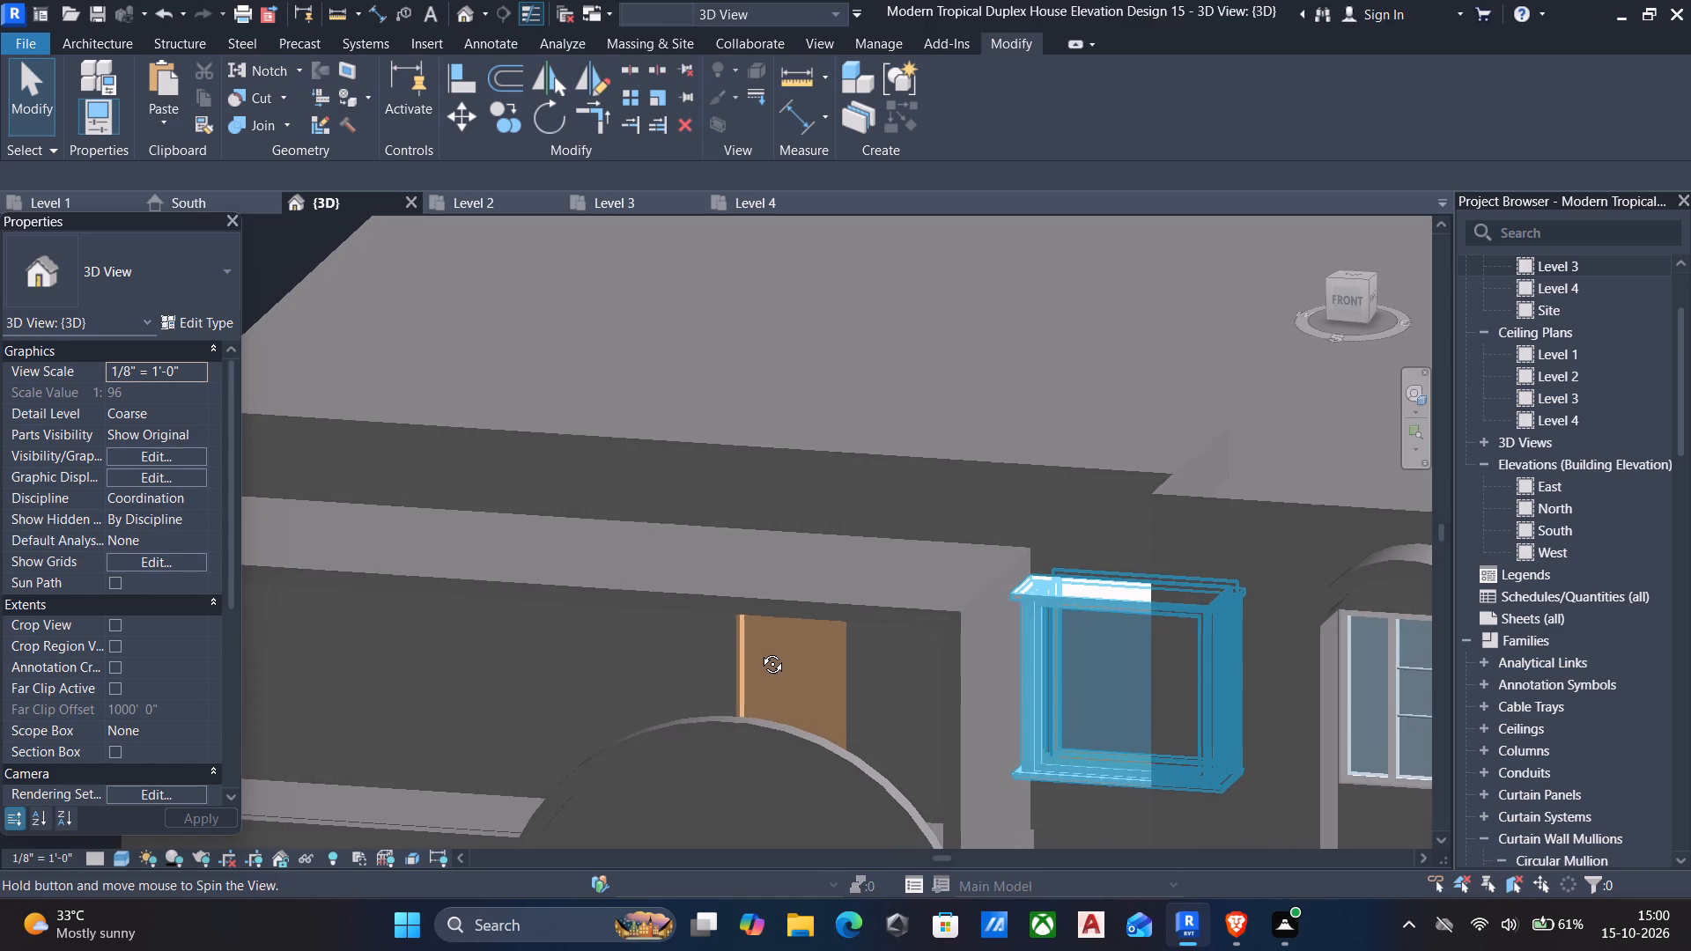
{"action": "middle_click_drag", "start_coordinate": [759, 651], "coordinate": [918, 639], "text": "shift"}
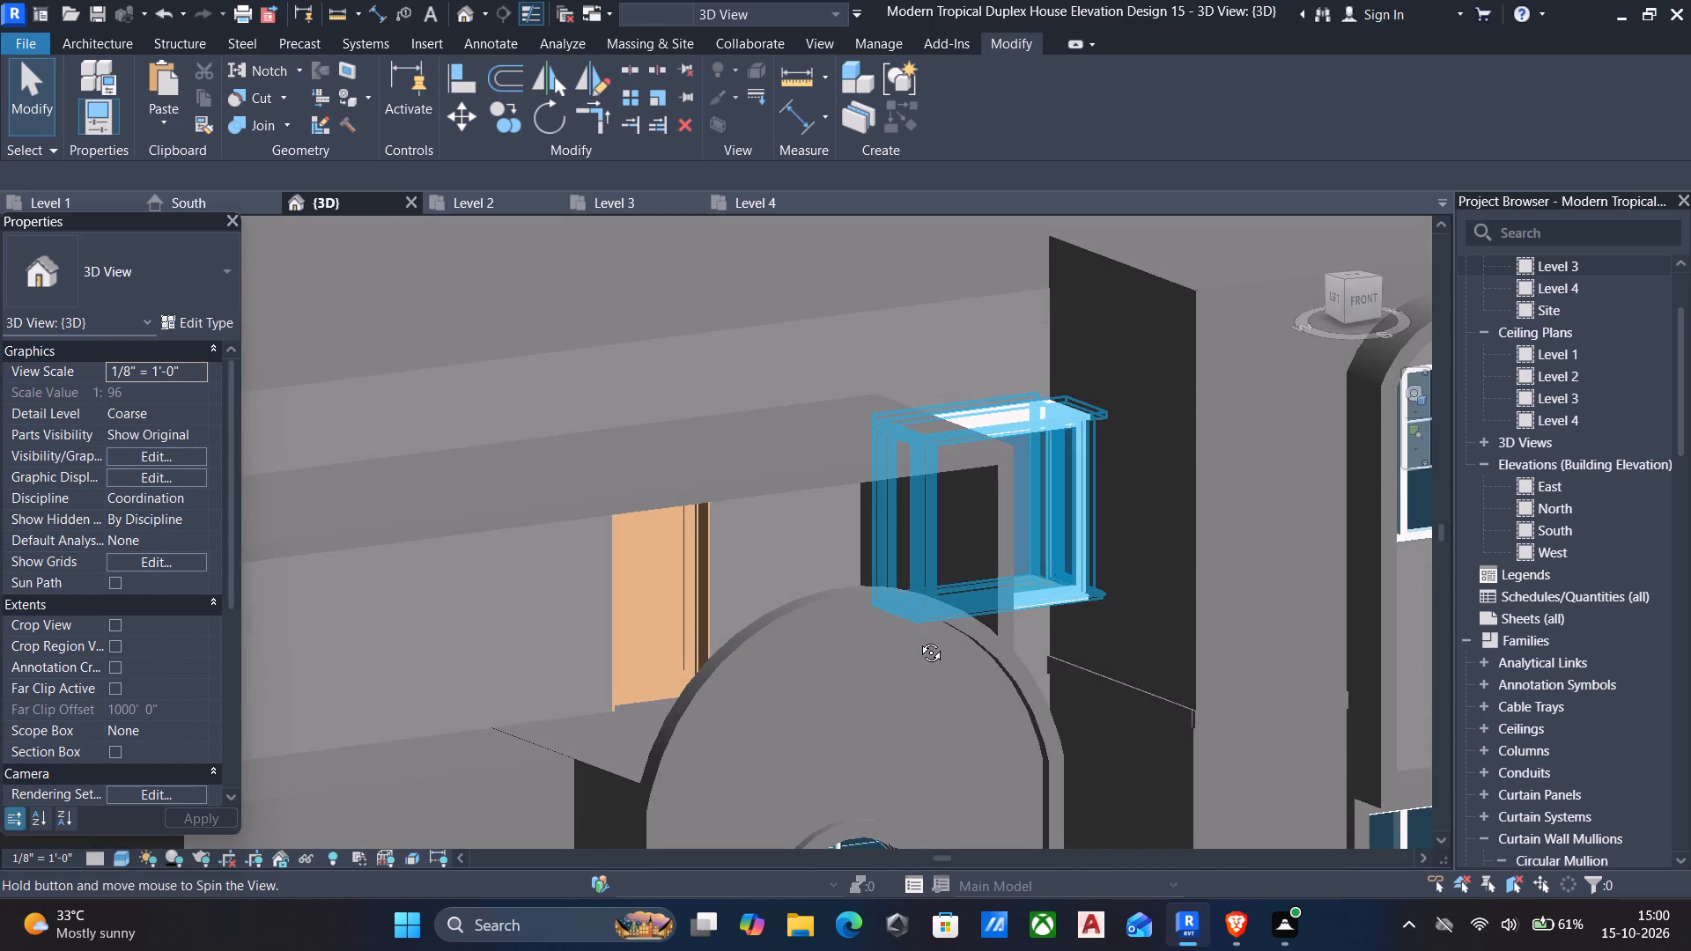
{"action": "middle_click_drag", "start_coordinate": [918, 639], "coordinate": [864, 648], "text": "shift"}
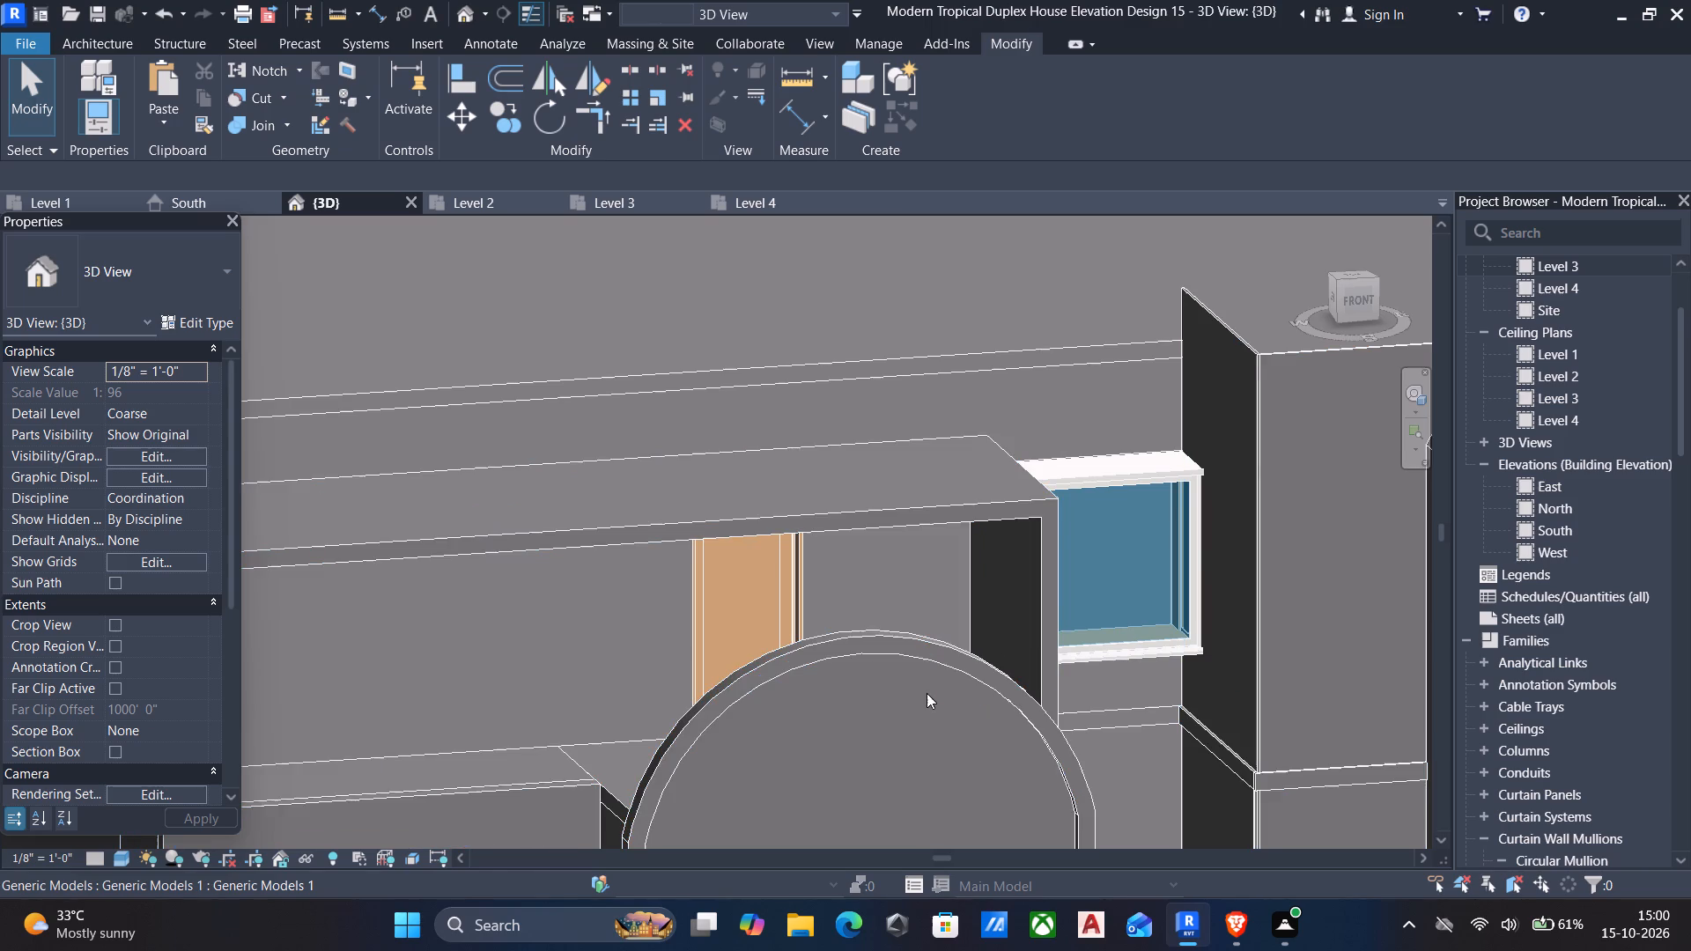
Examine the whole front facade in 3D, including the arch, balcony slabs, door and windows.
{"action": "middle_click_drag", "start_coordinate": [927, 693], "coordinate": [936, 640]}
{"action": "scroll", "coordinate": [936, 640], "scroll_direction": "down", "scroll_amount": 4}
{"action": "middle_click_drag", "start_coordinate": [927, 665], "coordinate": [821, 667], "text": "shift"}
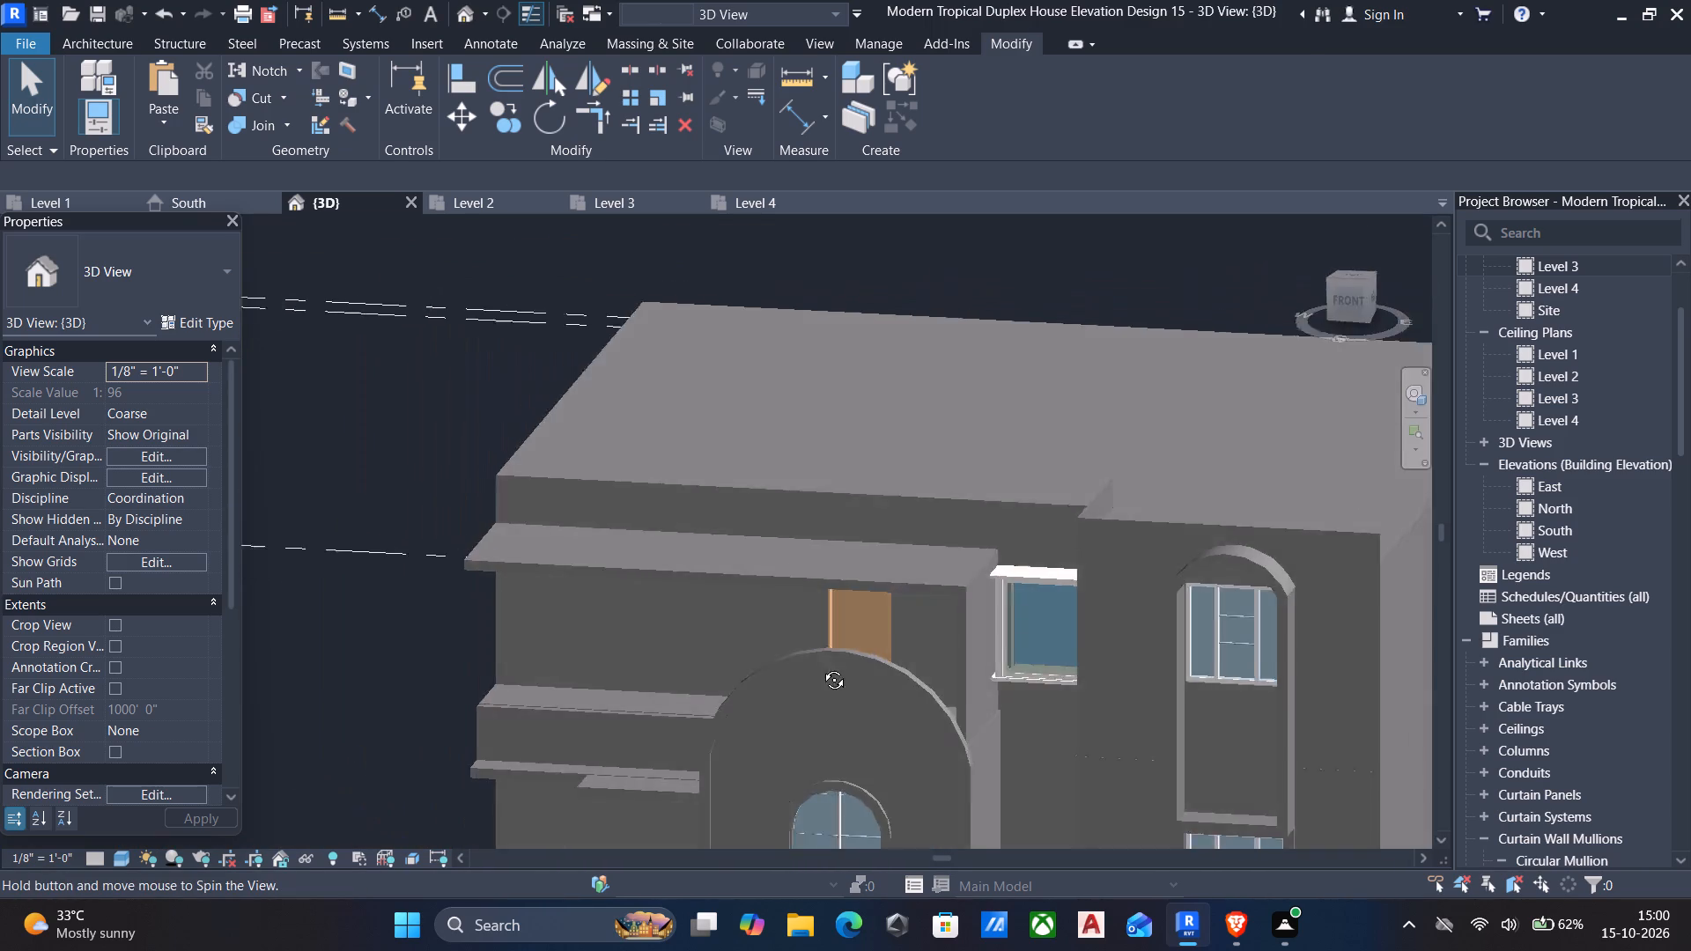
{"action": "middle_click_drag", "start_coordinate": [821, 667], "coordinate": [907, 628], "text": "shift"}
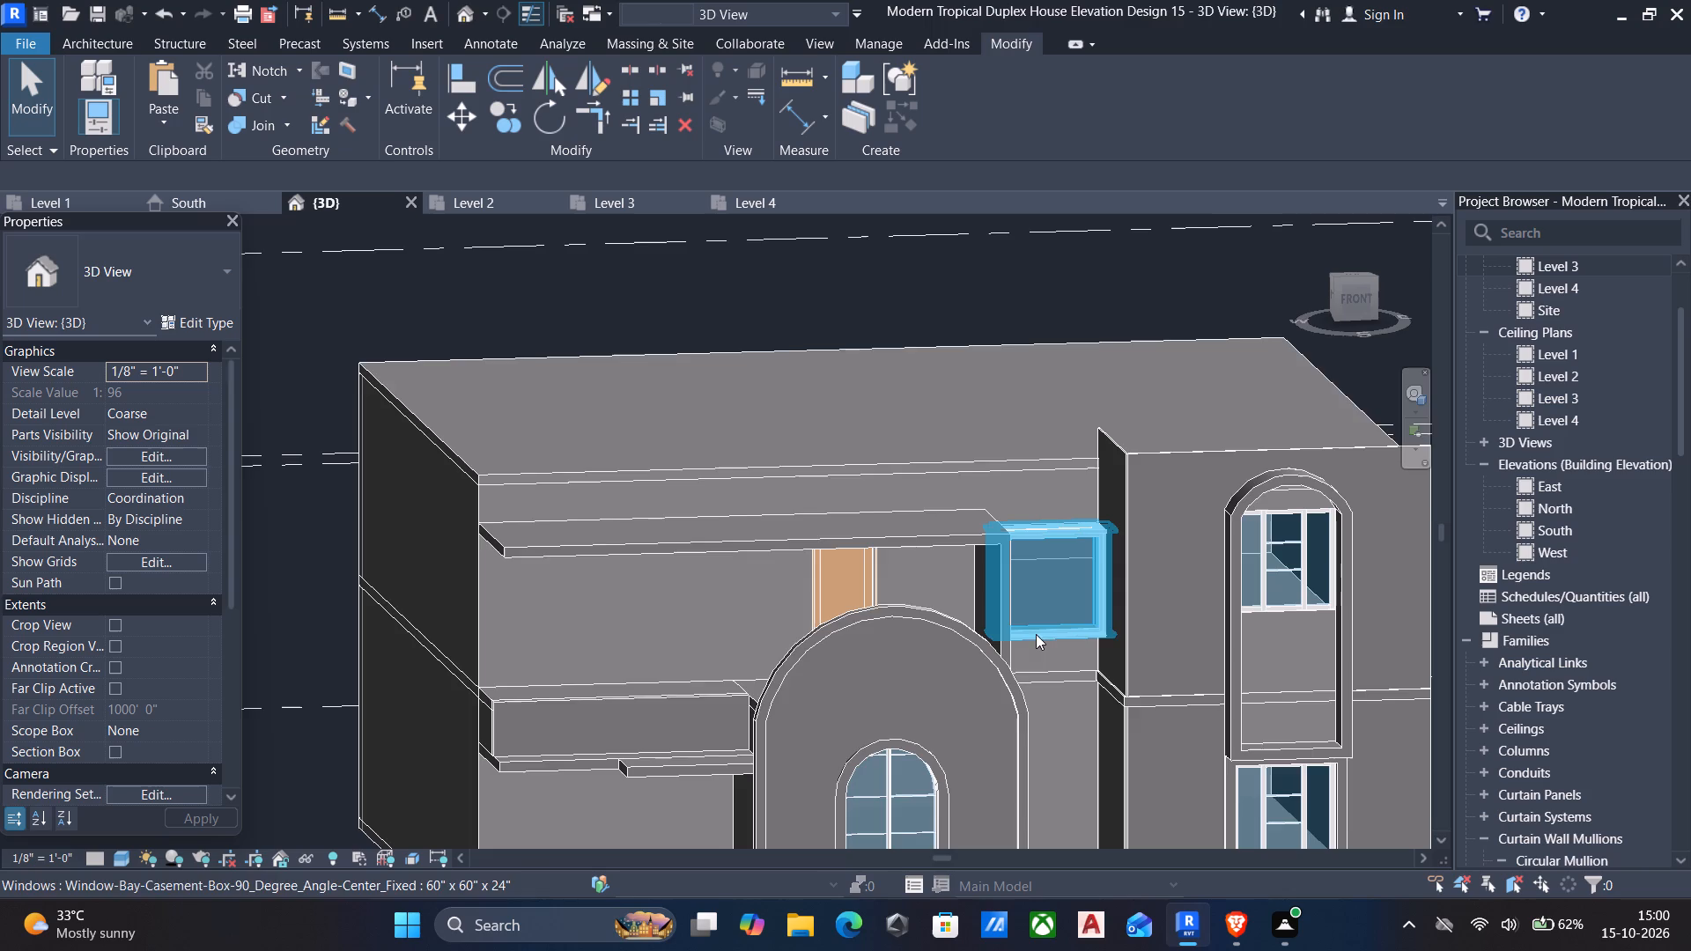
{"action": "middle_click_drag", "start_coordinate": [1036, 634], "coordinate": [1031, 584]}
{"action": "middle_click", "coordinate": [1031, 584], "text": "shift"}
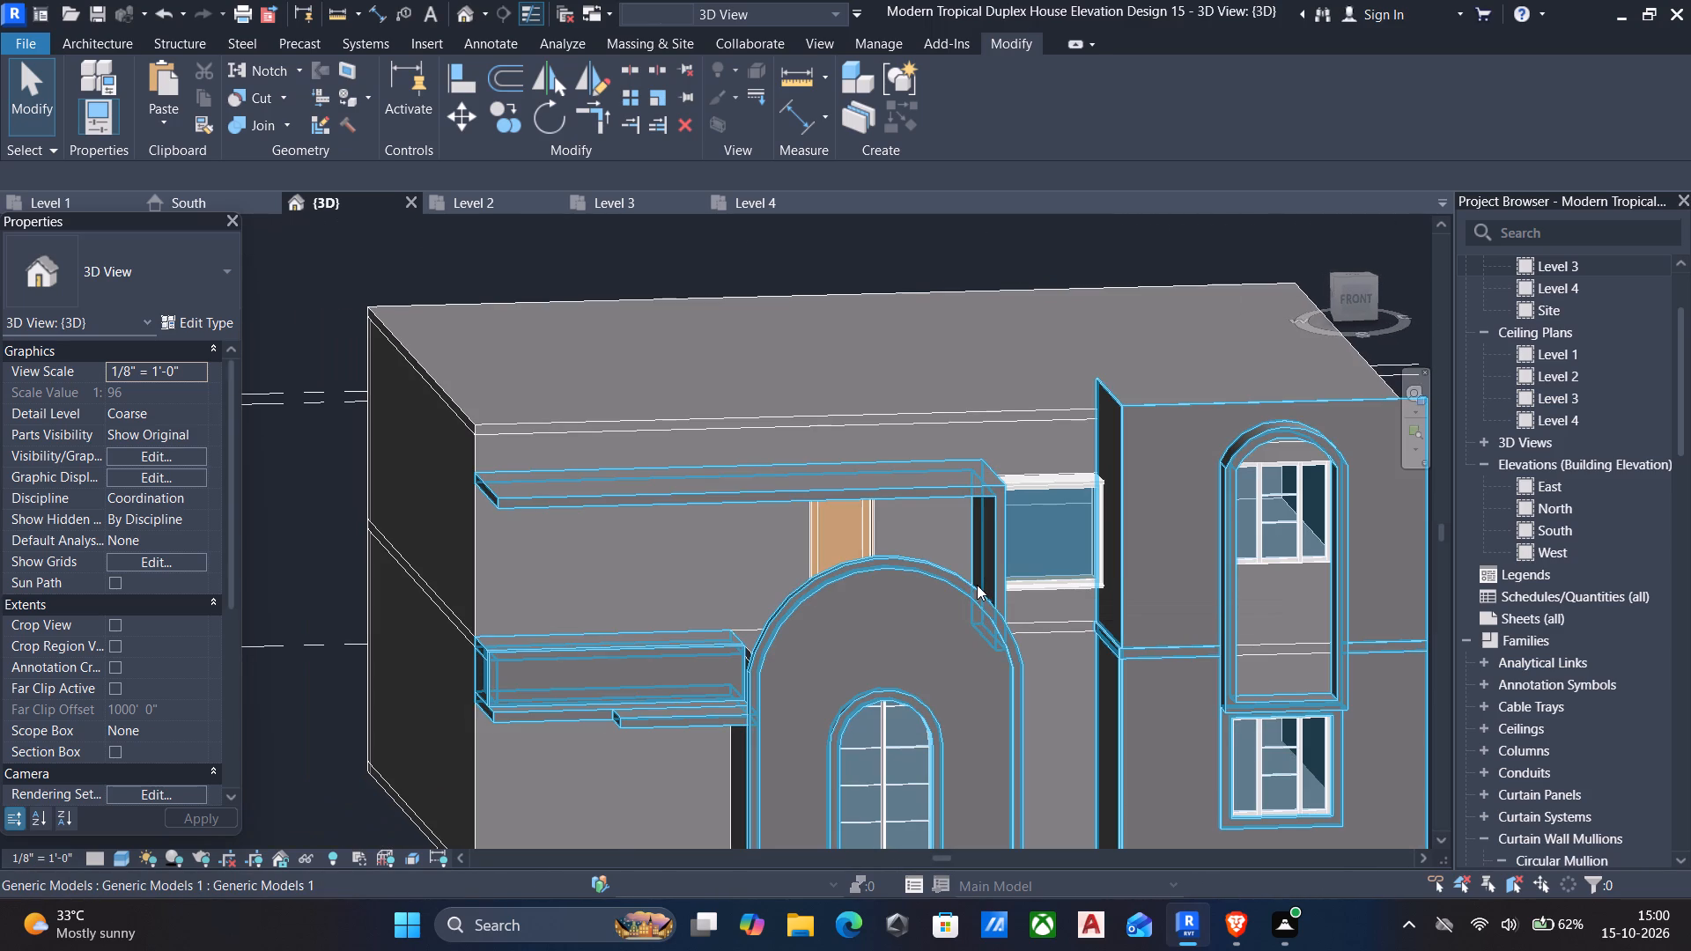
{"action": "scroll", "coordinate": [978, 585], "scroll_direction": "down", "scroll_amount": 2}
{"action": "middle_click_drag", "start_coordinate": [978, 585], "coordinate": [940, 591], "text": "shift"}
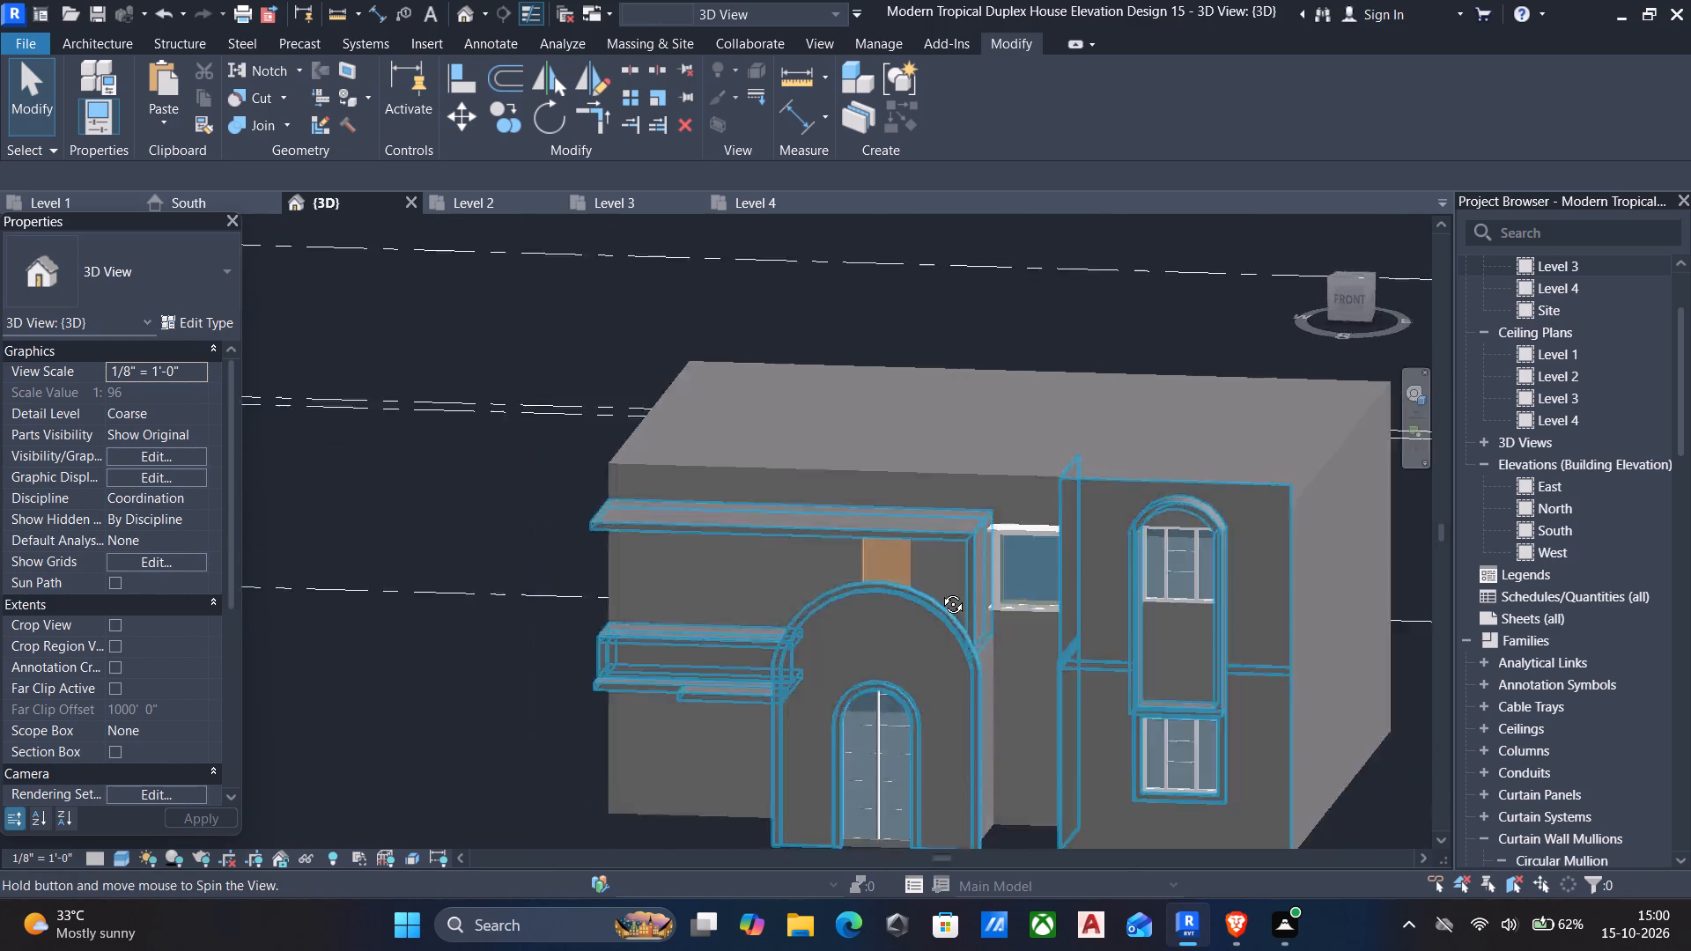
{"action": "middle_click_drag", "start_coordinate": [940, 591], "coordinate": [1062, 576], "text": "shift"}
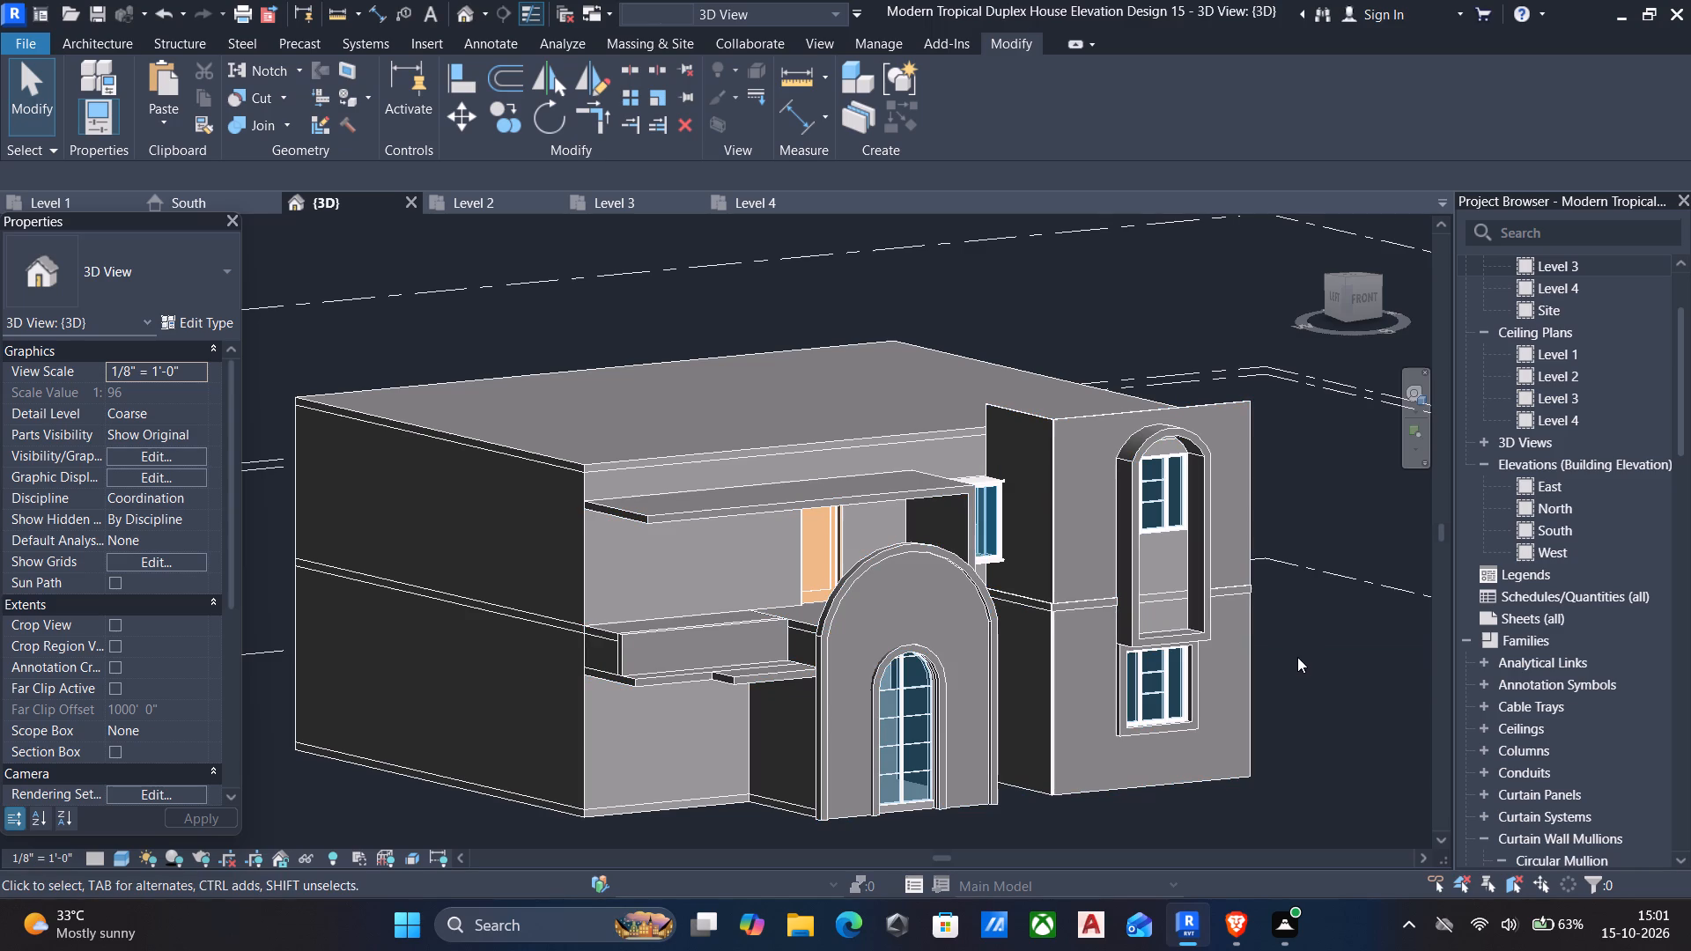
{"action": "middle_click_drag", "start_coordinate": [1310, 653], "coordinate": [1136, 702], "text": "shift"}
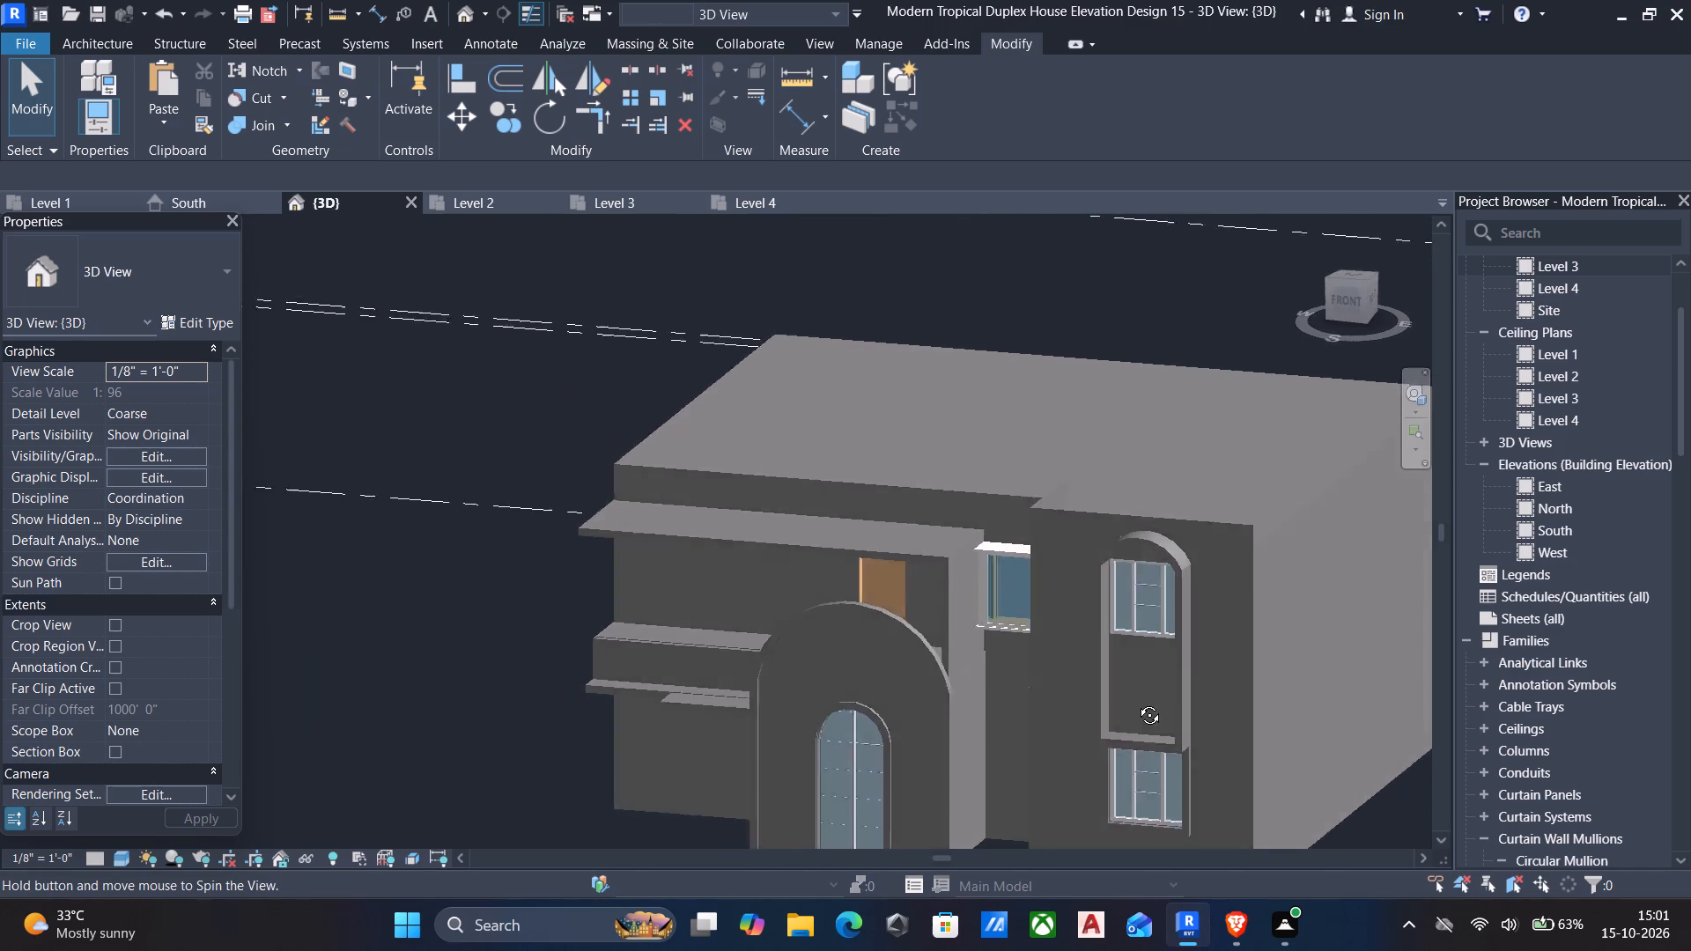
{"action": "middle_click_drag", "start_coordinate": [1136, 702], "coordinate": [1175, 695], "text": "shift"}
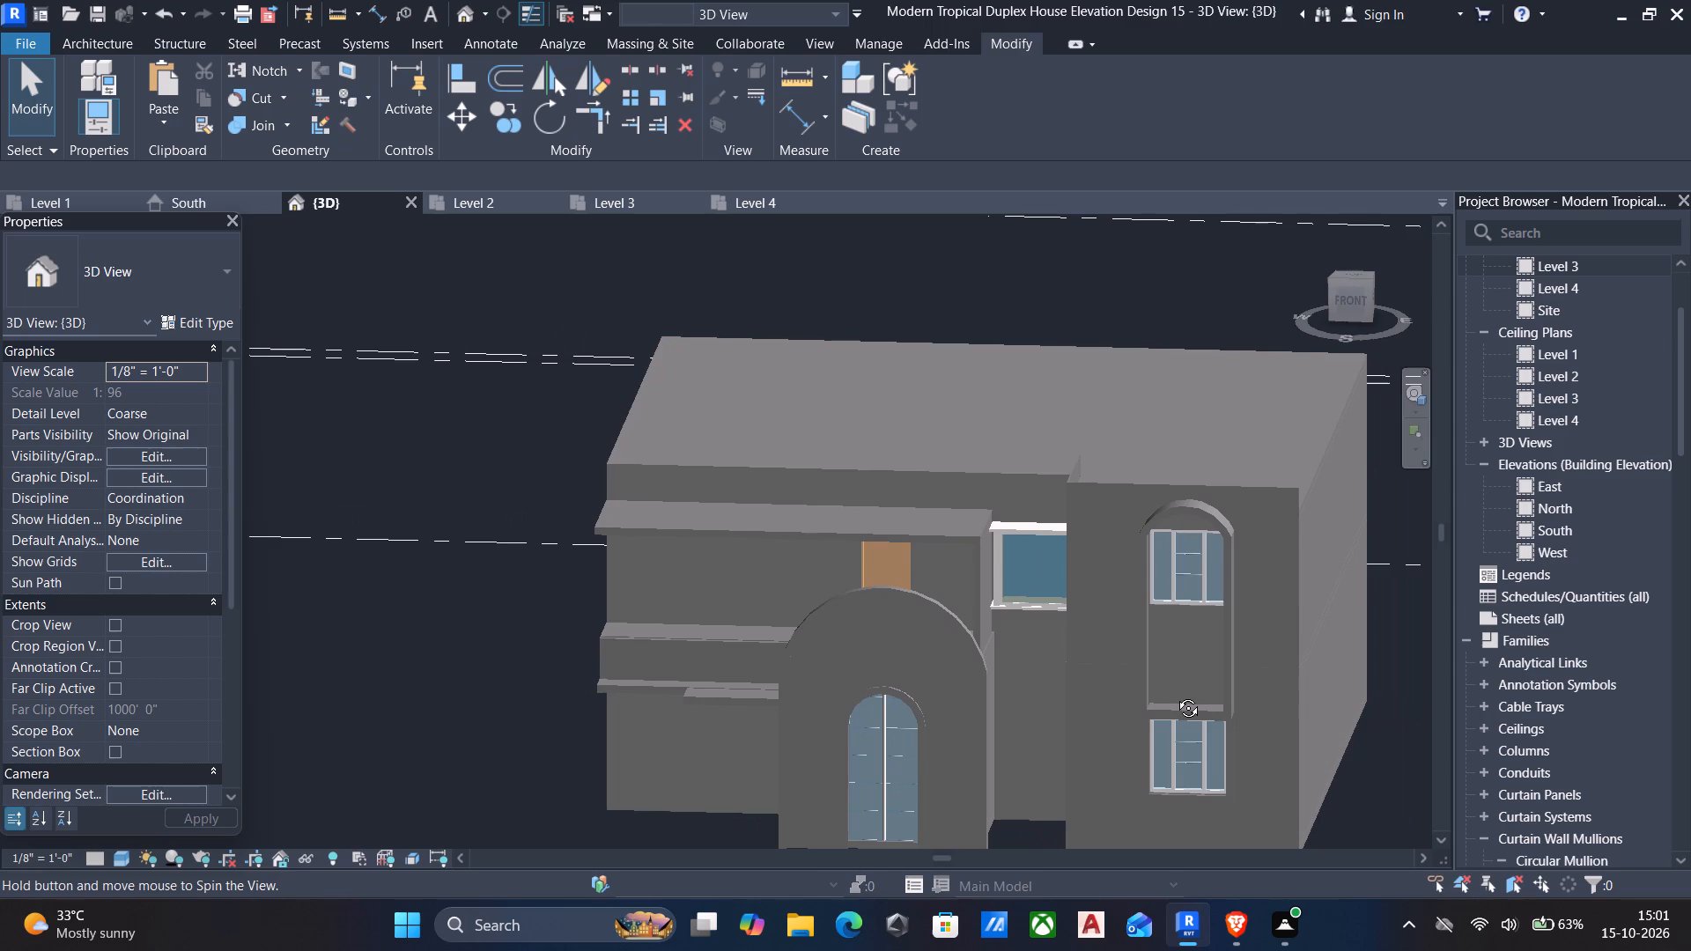
{"action": "middle_click_drag", "start_coordinate": [1175, 695], "coordinate": [1219, 688], "text": "shift"}
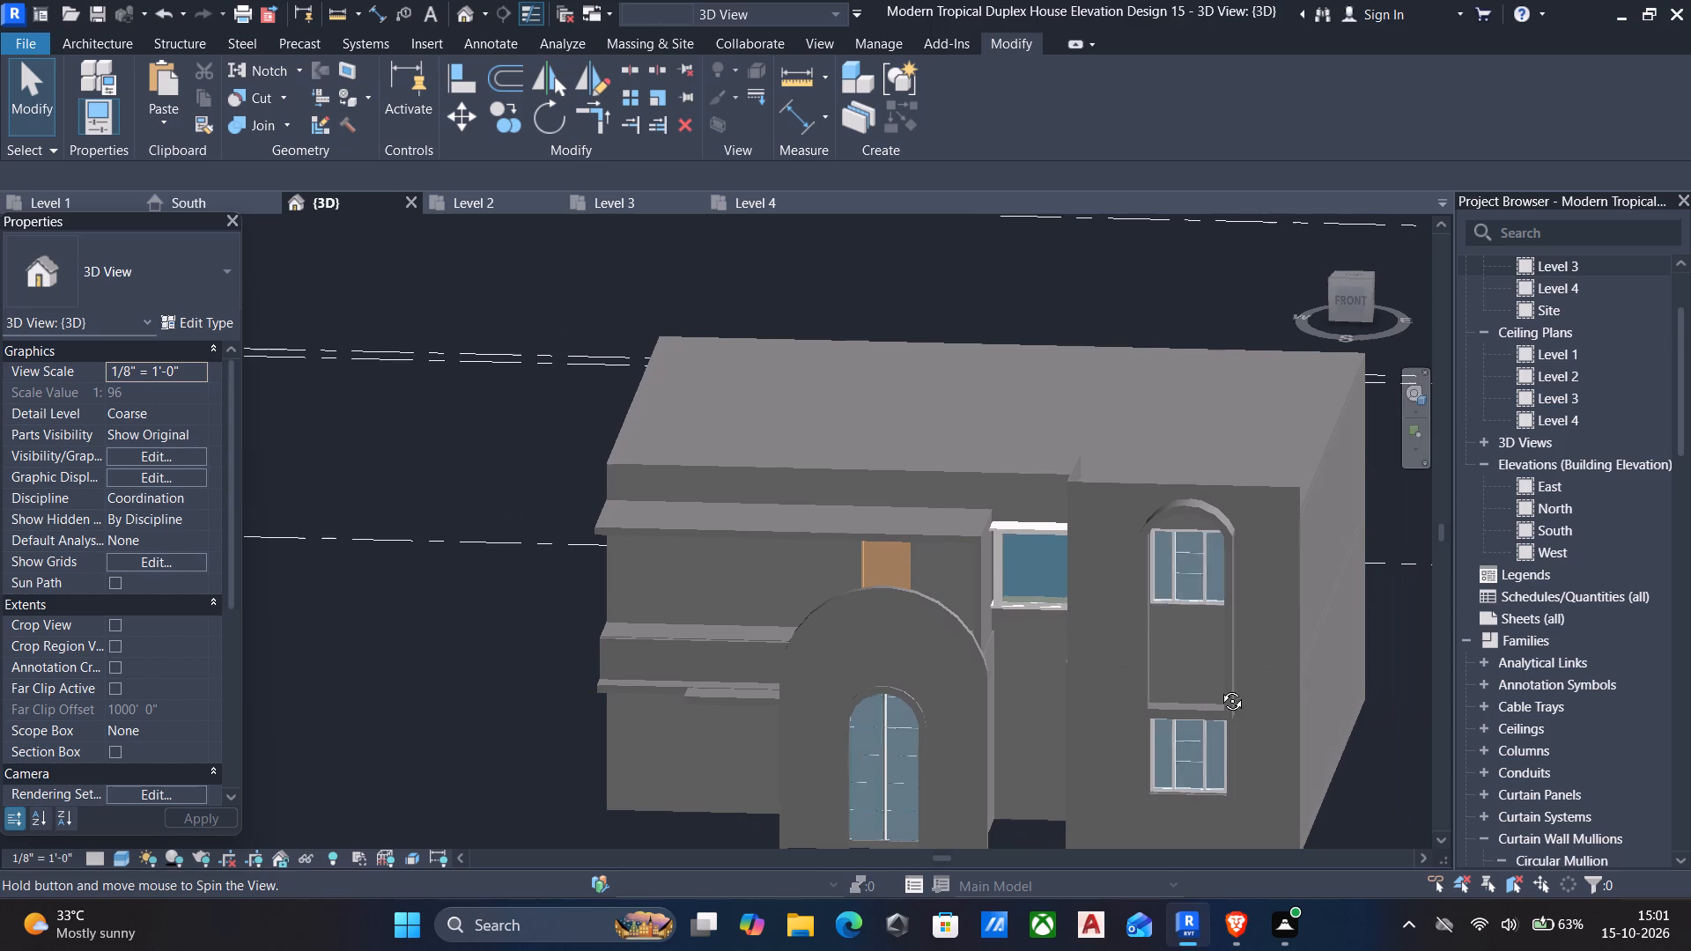
{"action": "middle_click_drag", "start_coordinate": [1219, 688], "coordinate": [1279, 675], "text": "shift"}
{"action": "scroll", "coordinate": [1279, 675], "scroll_direction": "down", "scroll_amount": 1}
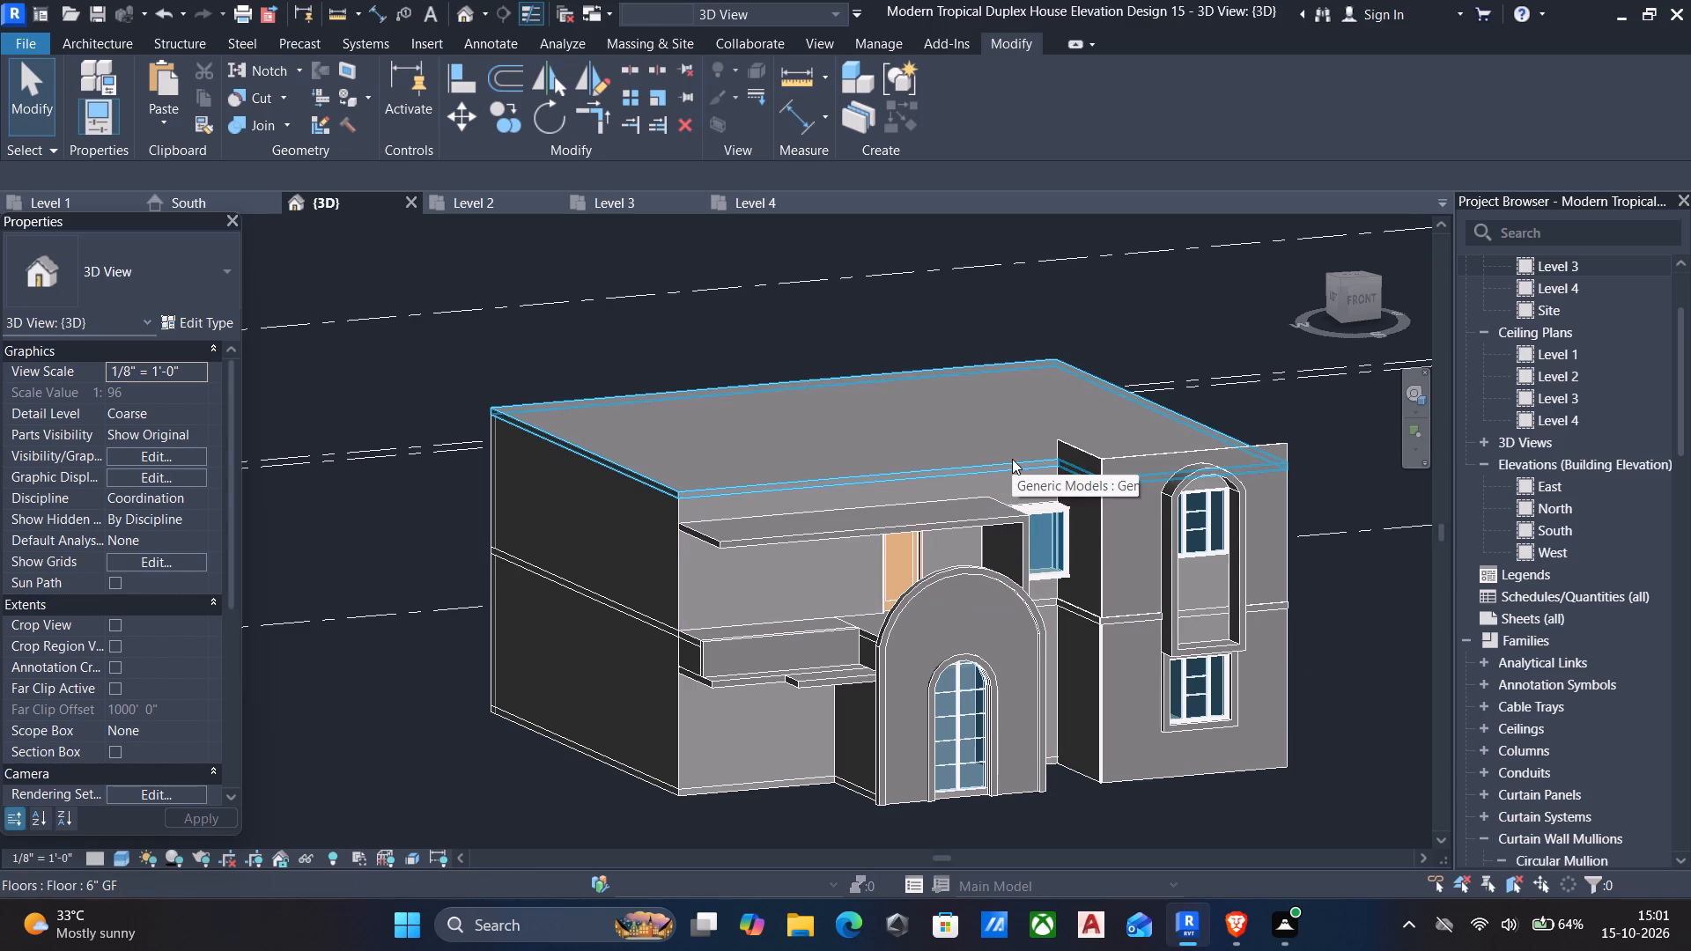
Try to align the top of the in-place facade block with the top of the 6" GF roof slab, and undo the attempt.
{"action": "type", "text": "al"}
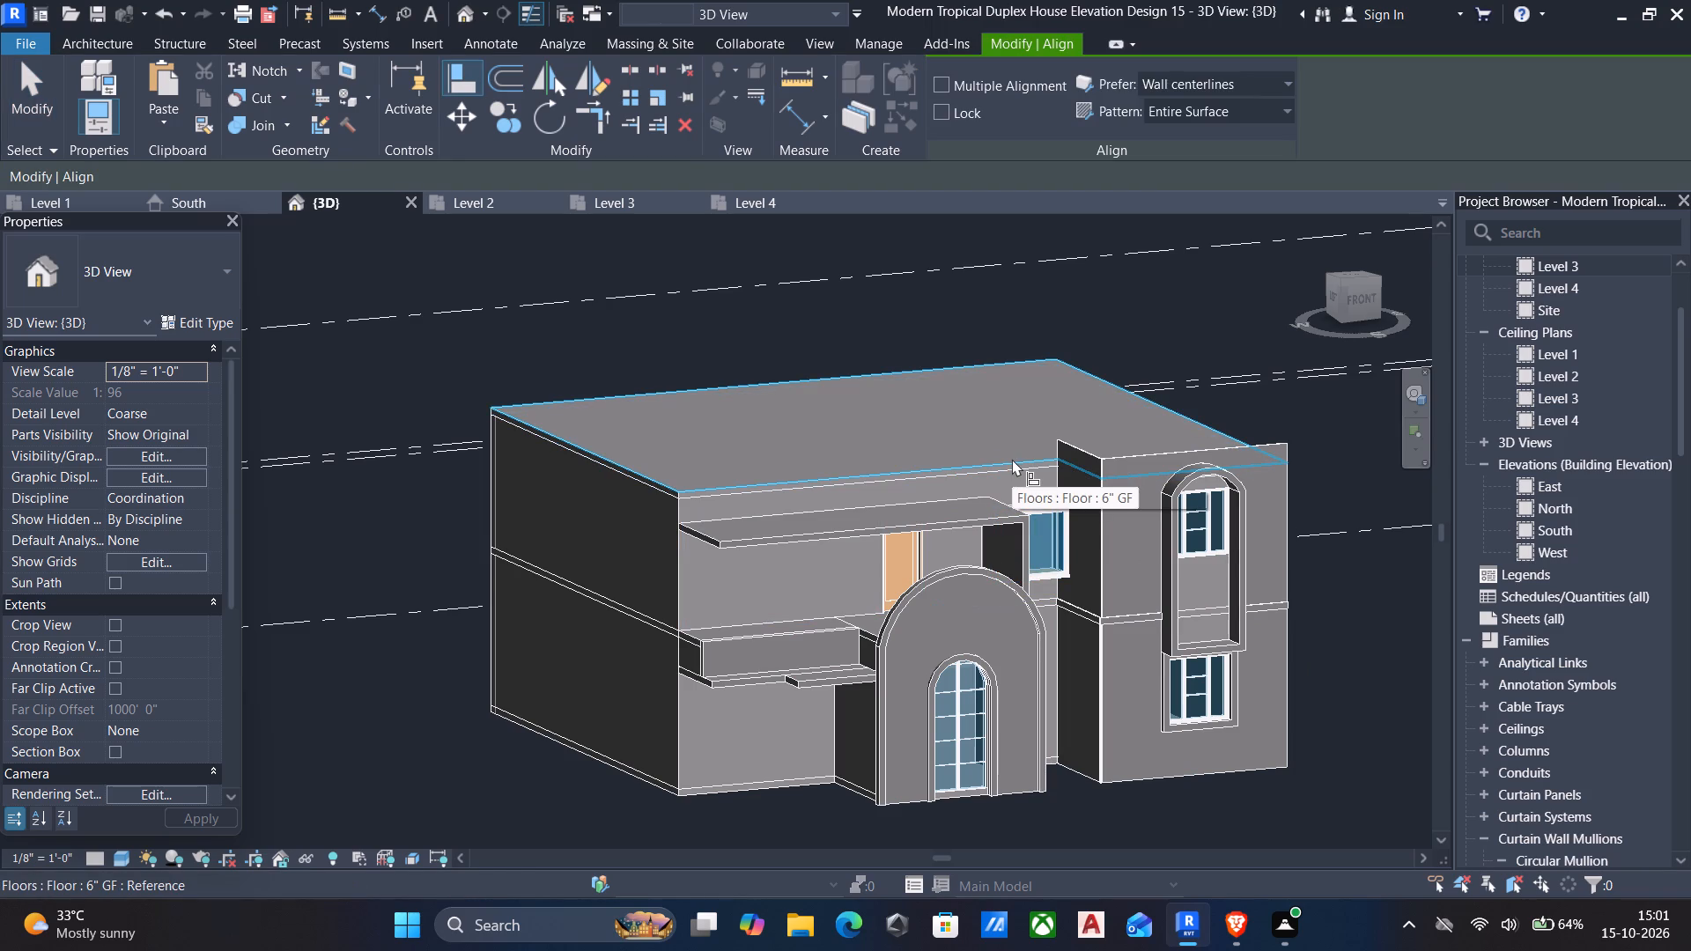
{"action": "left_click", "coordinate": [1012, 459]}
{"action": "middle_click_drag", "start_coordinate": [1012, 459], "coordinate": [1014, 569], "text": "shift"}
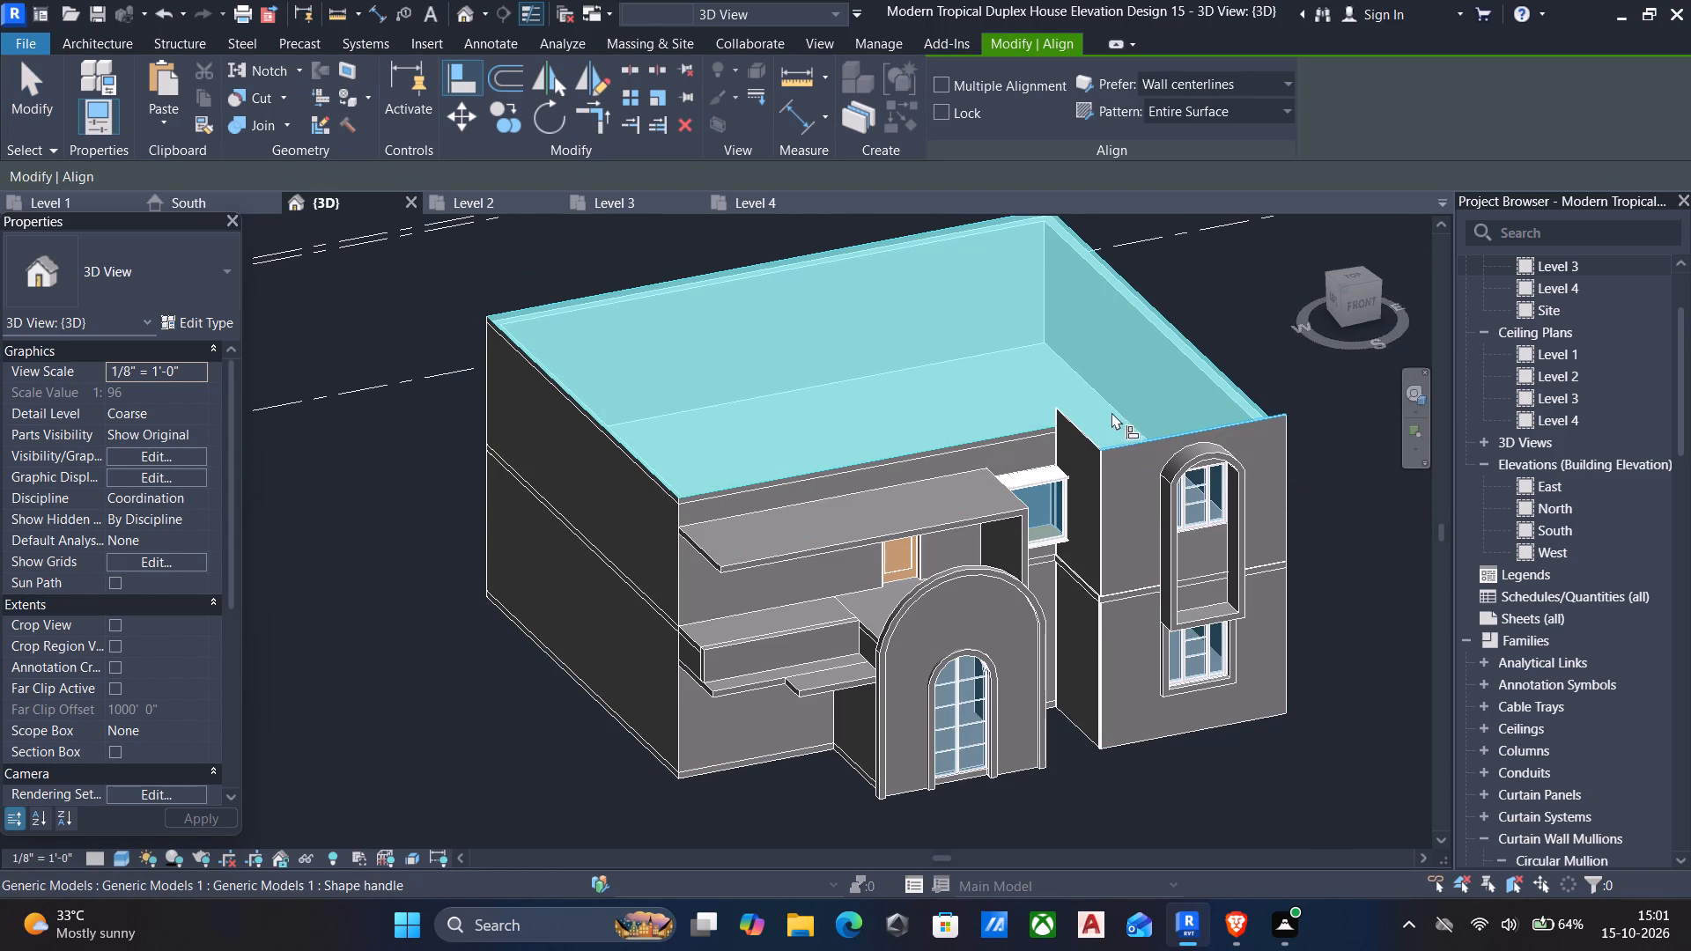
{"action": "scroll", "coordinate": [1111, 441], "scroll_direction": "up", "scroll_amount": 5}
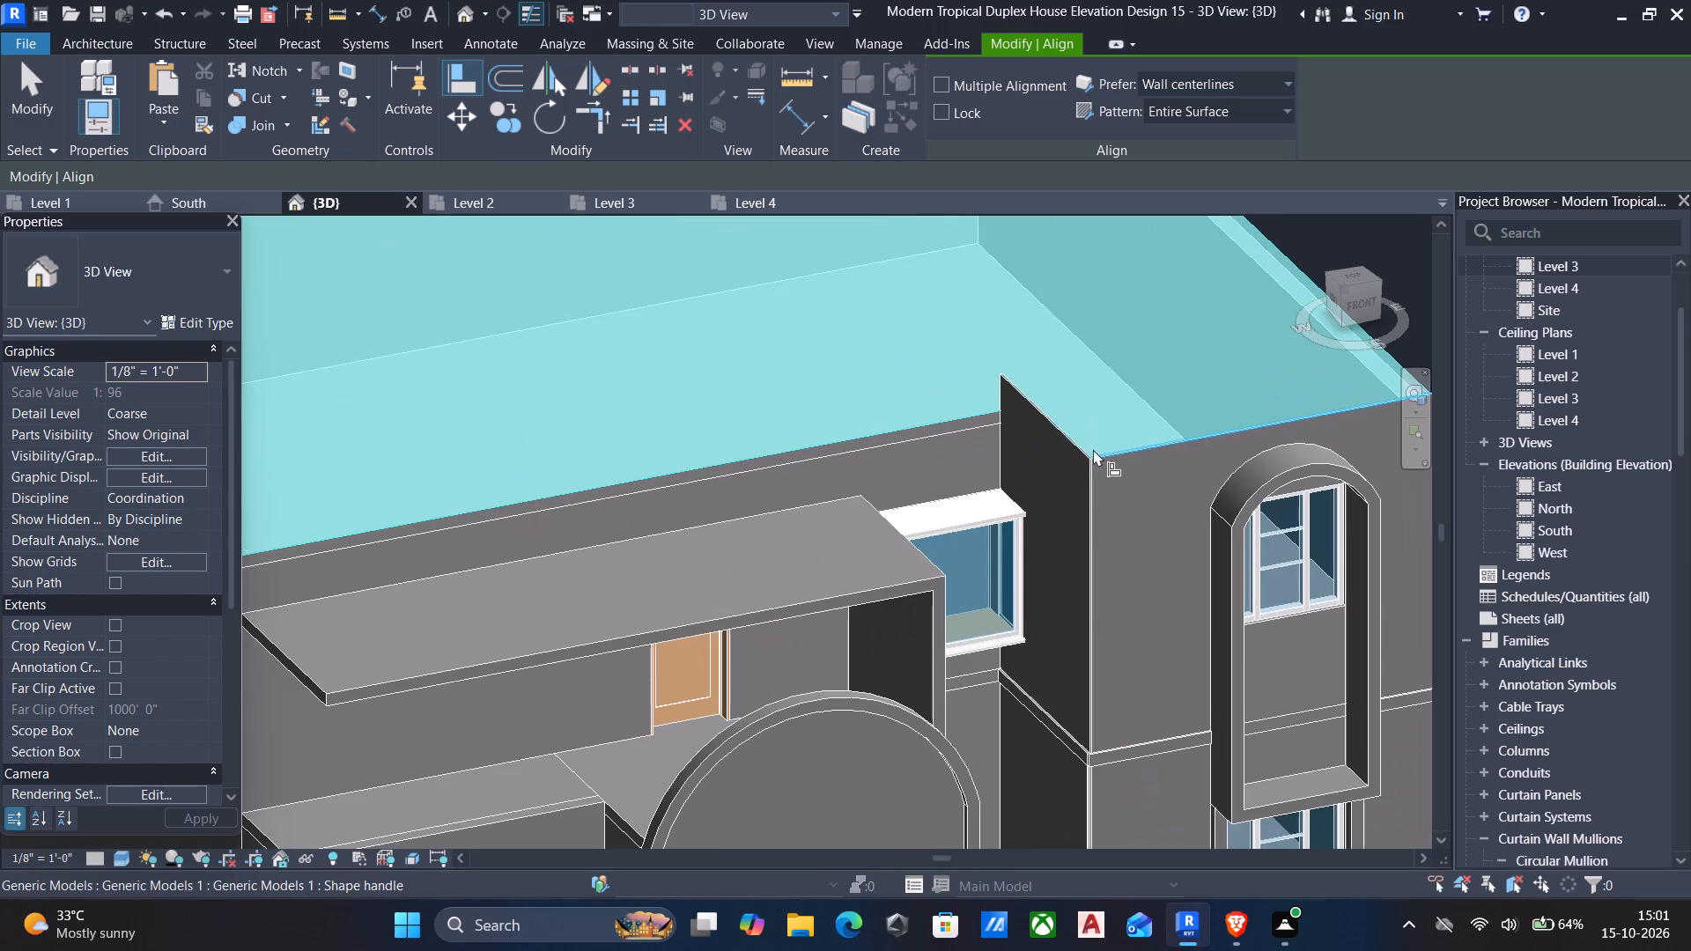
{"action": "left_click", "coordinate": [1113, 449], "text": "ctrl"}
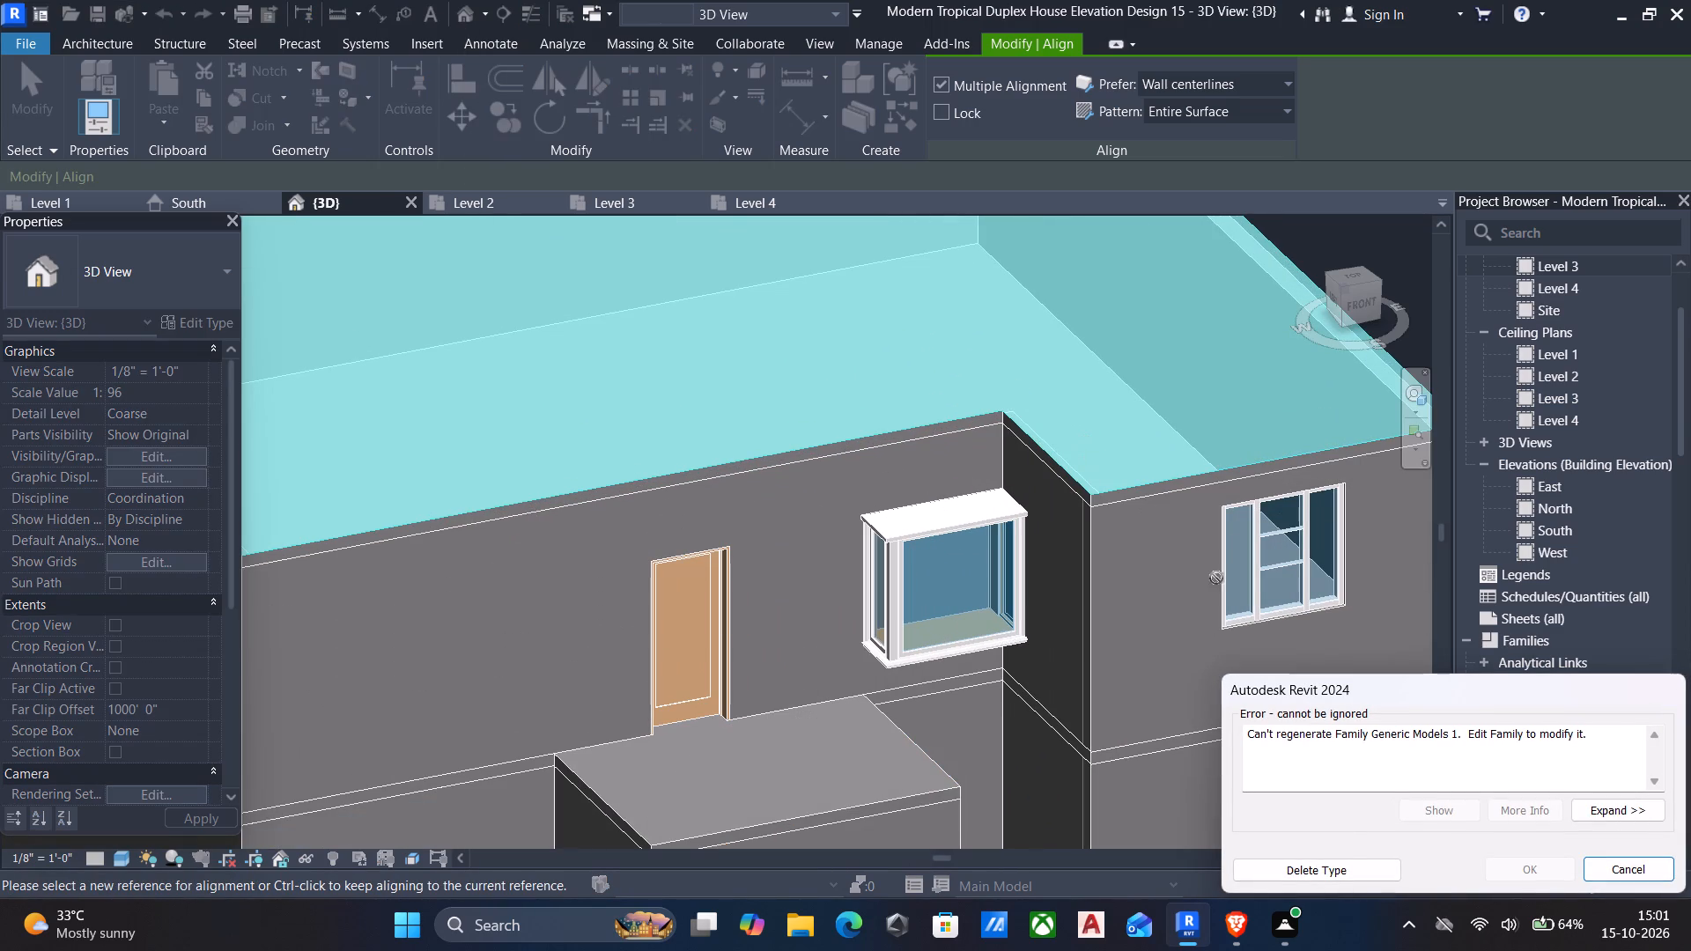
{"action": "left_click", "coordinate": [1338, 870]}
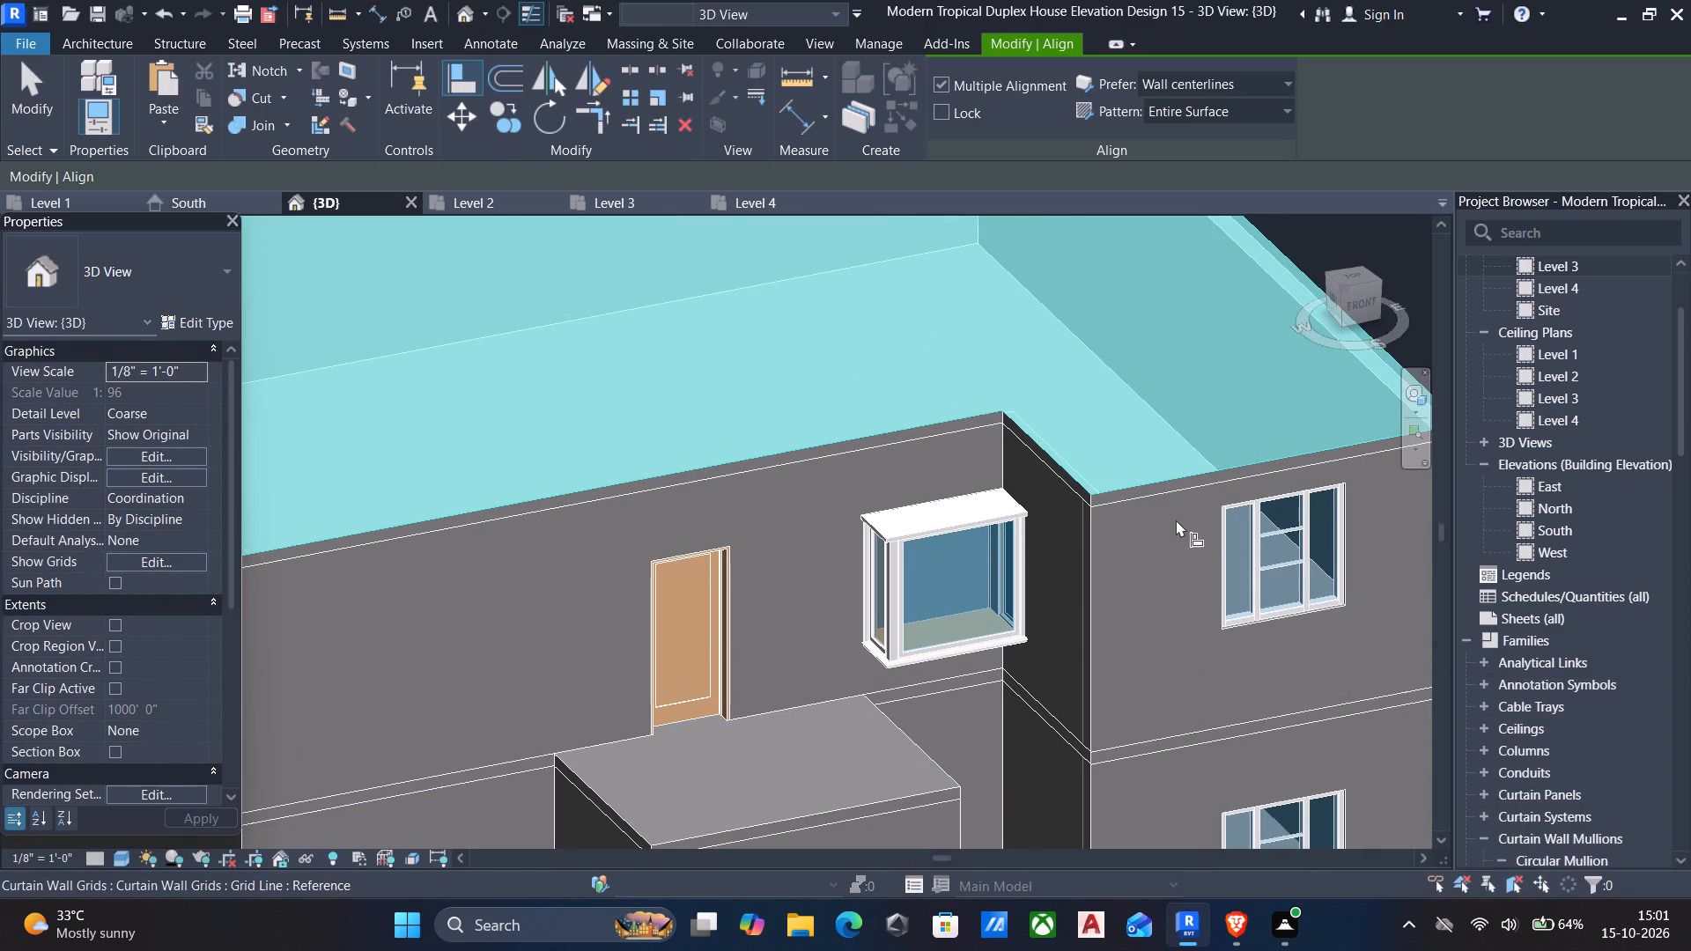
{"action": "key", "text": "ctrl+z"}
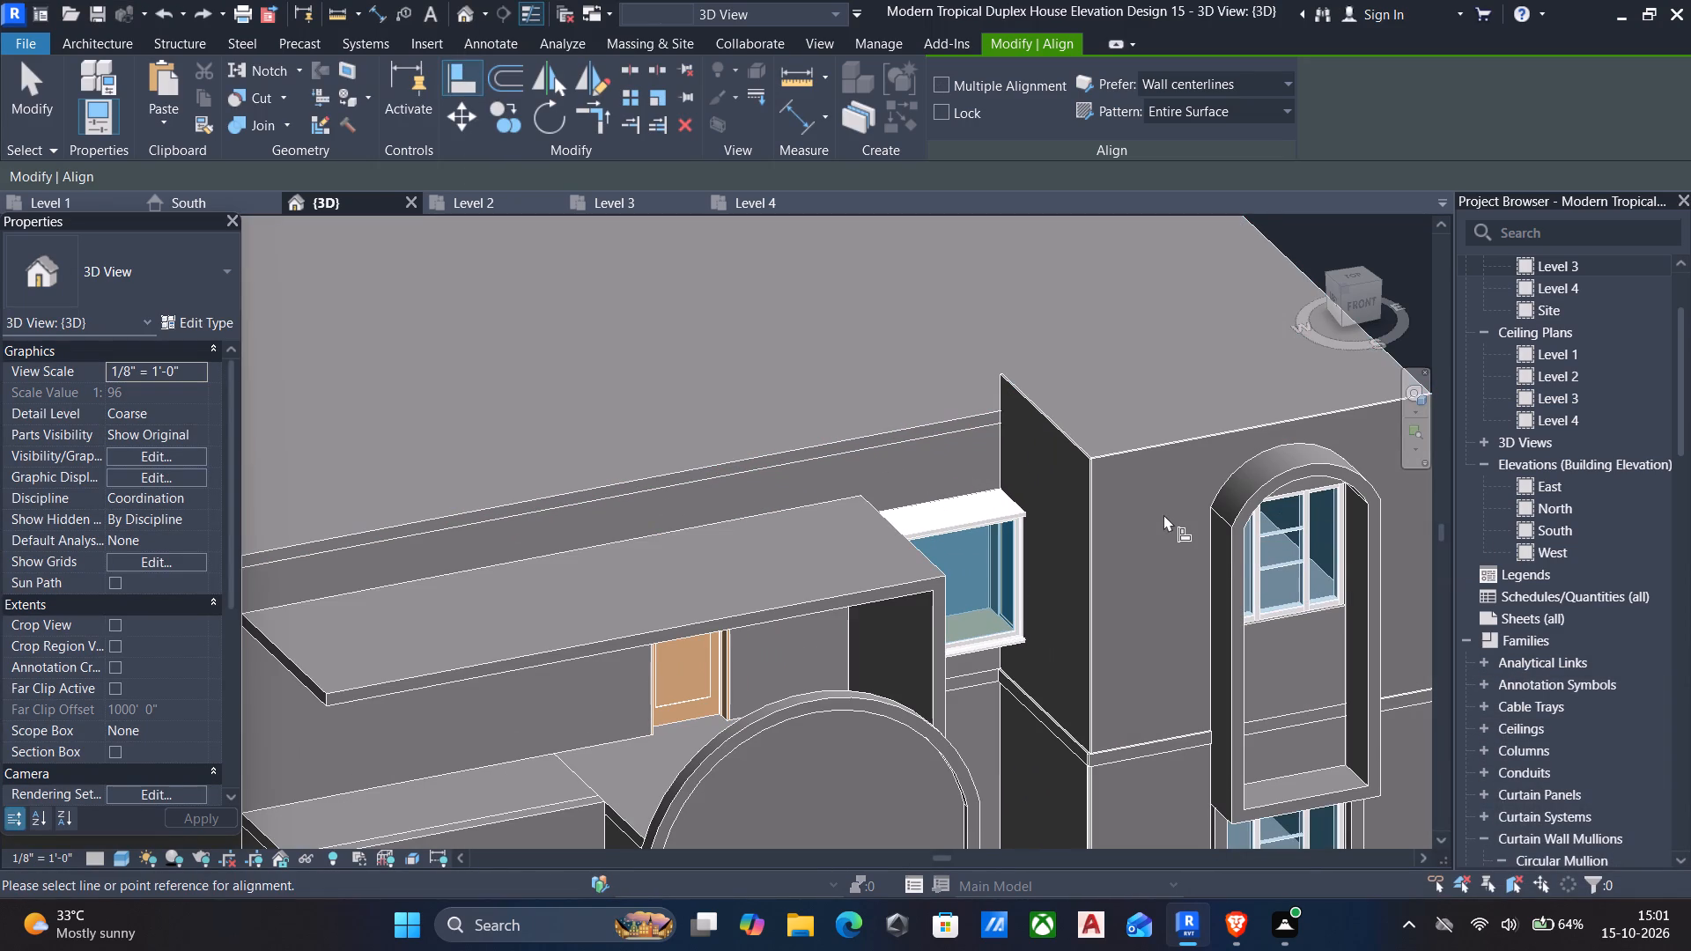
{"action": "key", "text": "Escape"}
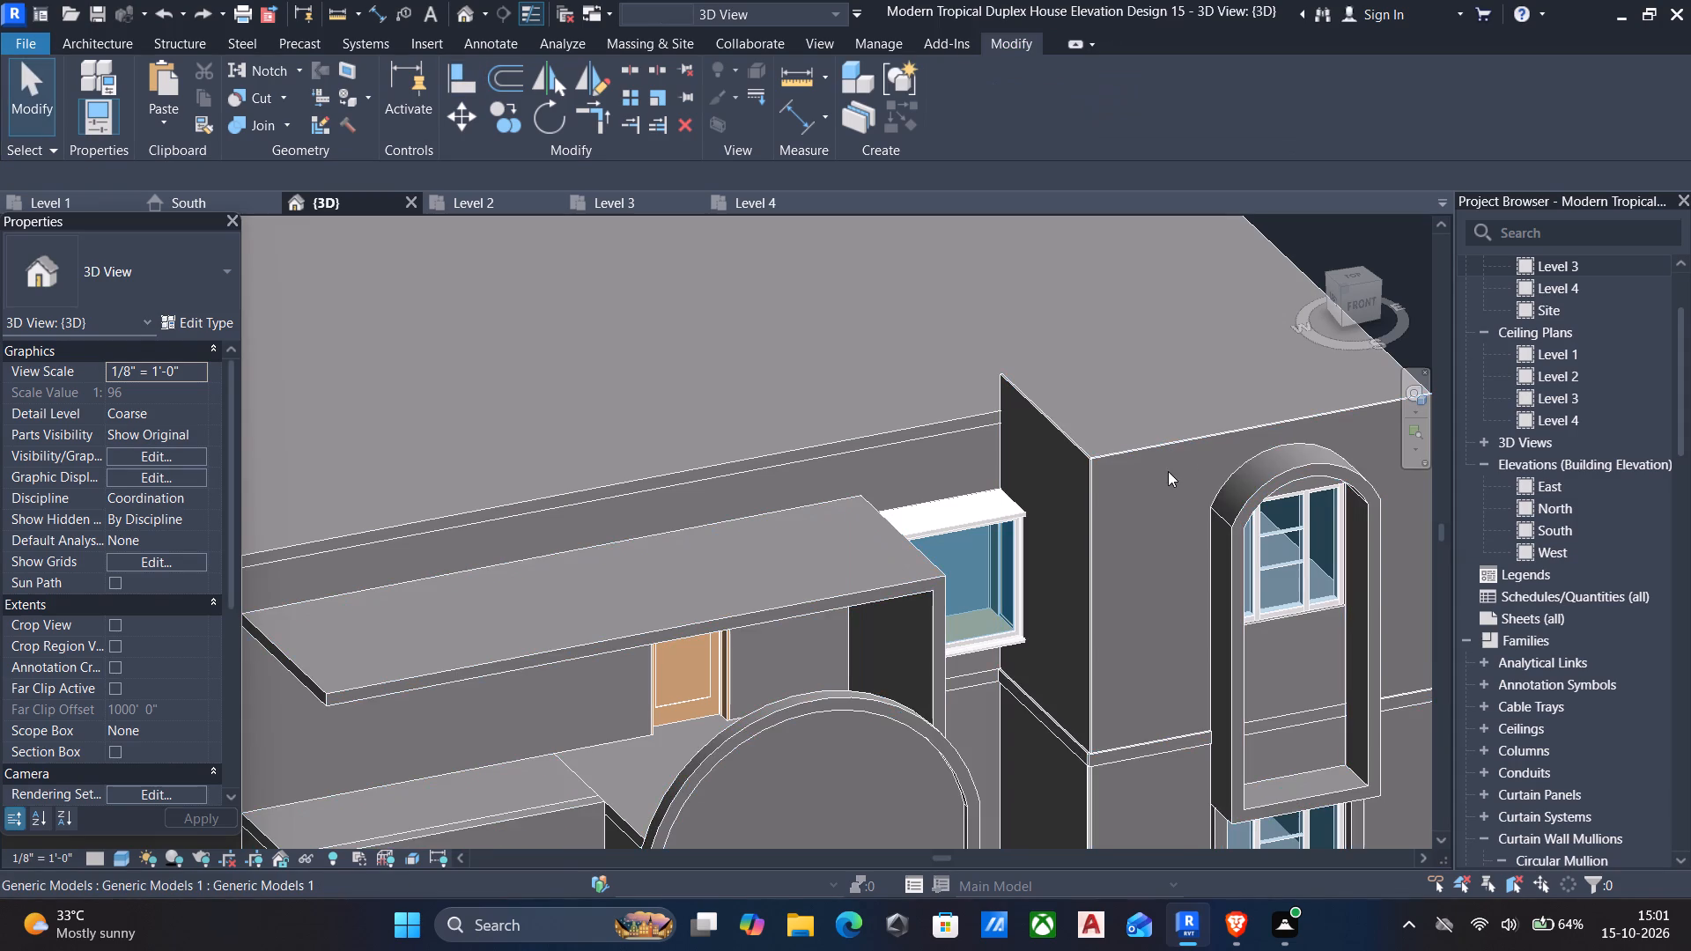
Edit the in-place facade model and align the top of the tower block's side return with the main roof top.
{"action": "middle_click_drag", "start_coordinate": [1167, 483], "coordinate": [1258, 514]}
{"action": "scroll", "coordinate": [1258, 514], "scroll_direction": "down", "scroll_amount": 3}
{"action": "middle_click_drag", "start_coordinate": [1203, 499], "coordinate": [1199, 575], "text": "shift"}
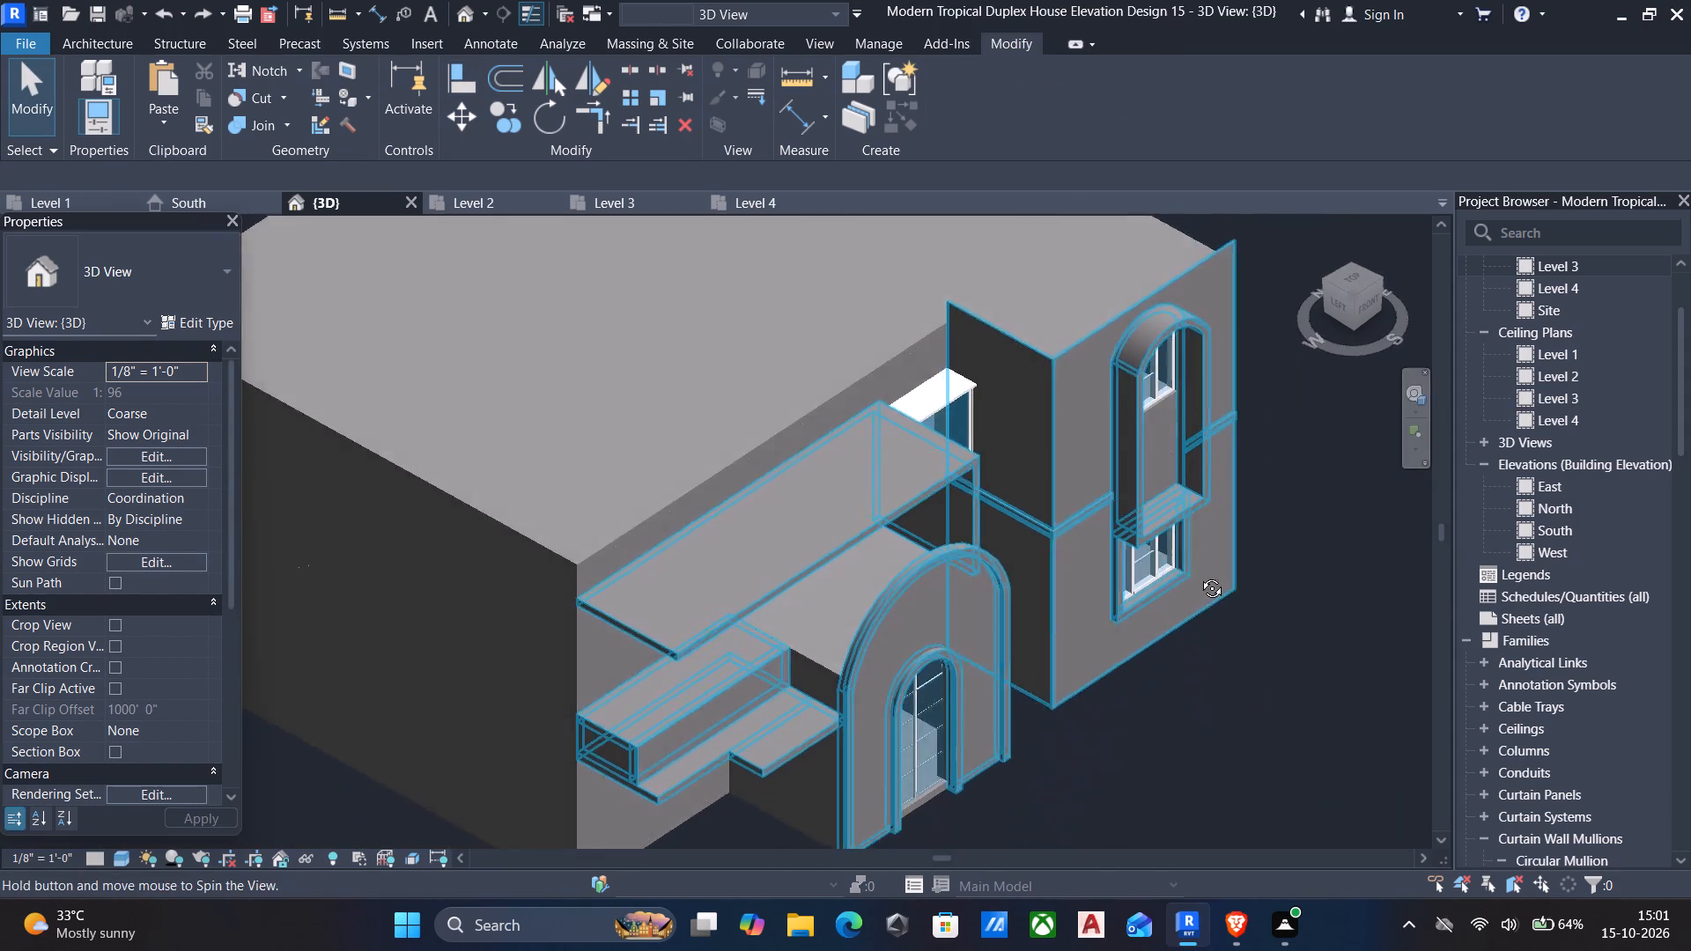
{"action": "middle_click_drag", "start_coordinate": [1199, 575], "coordinate": [1200, 601], "text": "shift"}
{"action": "scroll", "coordinate": [1200, 603], "scroll_direction": "down", "scroll_amount": 3}
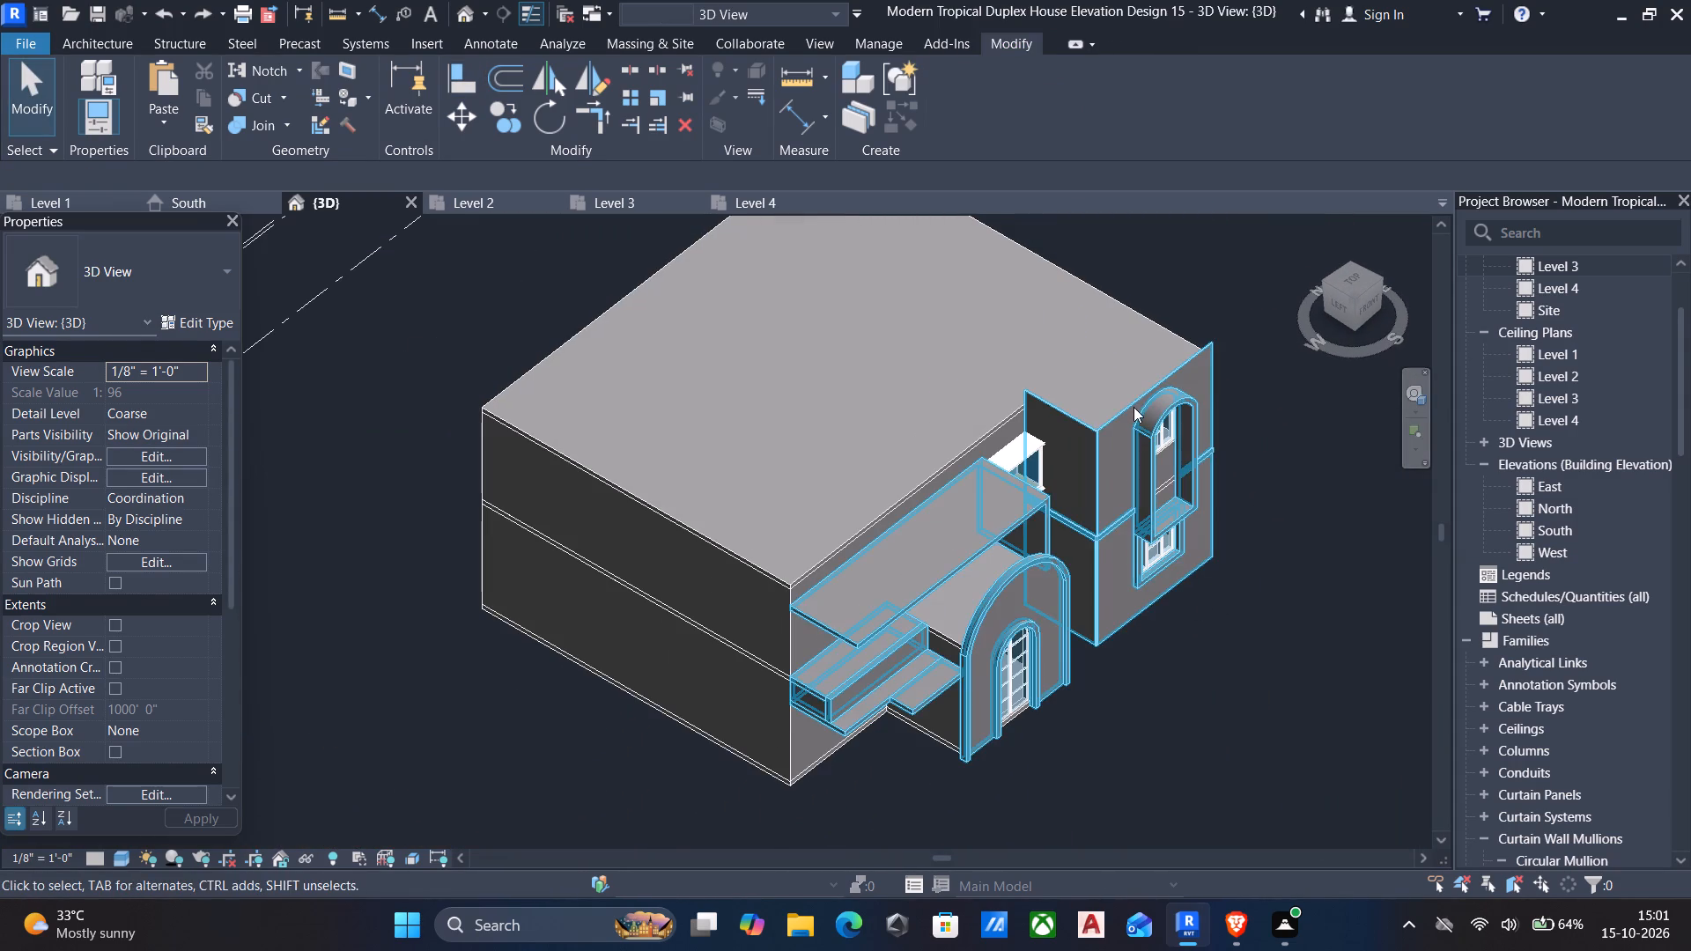
{"action": "left_click", "coordinate": [1133, 407]}
{"action": "left_click", "coordinate": [933, 87]}
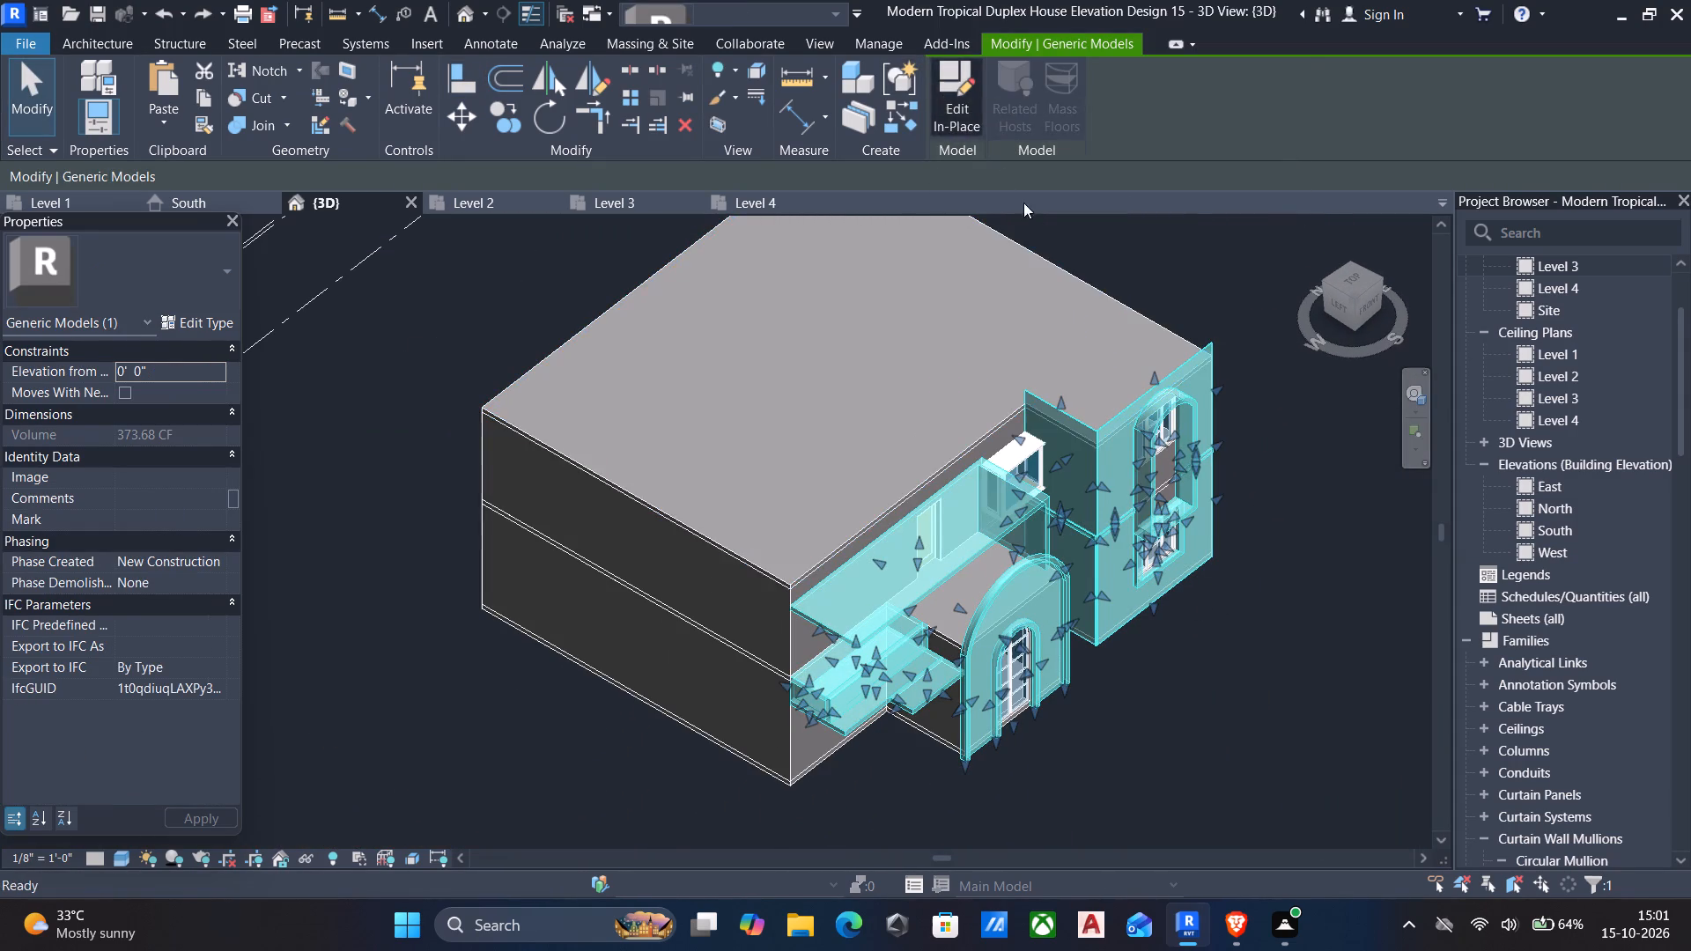
{"action": "key", "text": "a"}
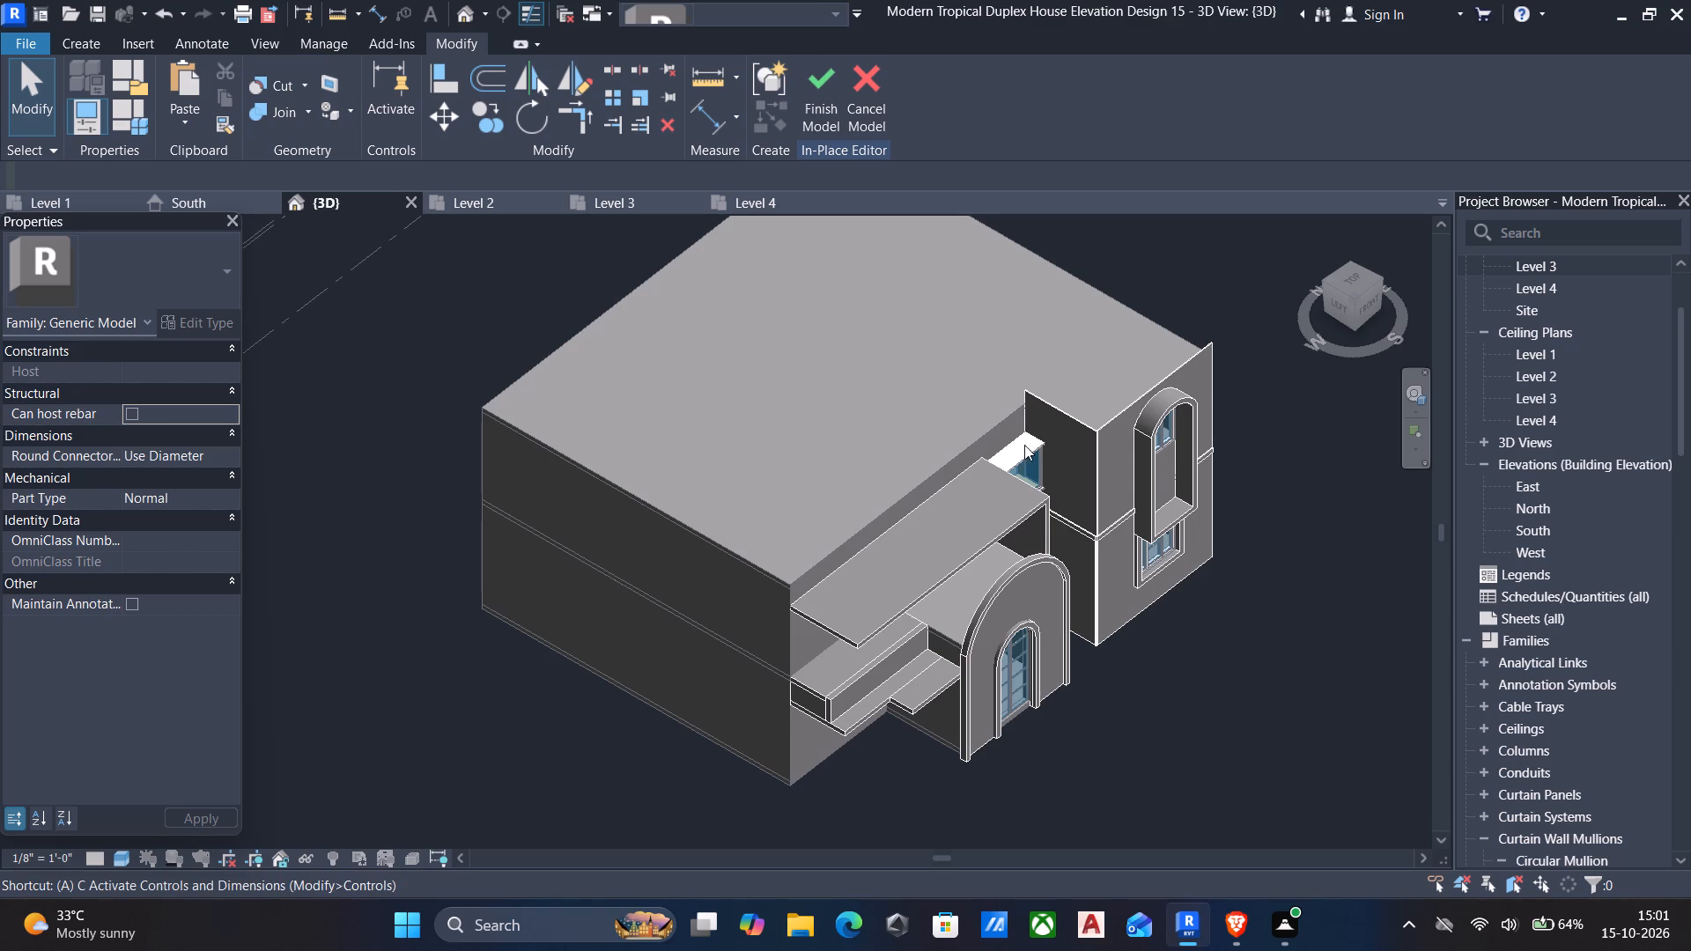
{"action": "key", "text": "l"}
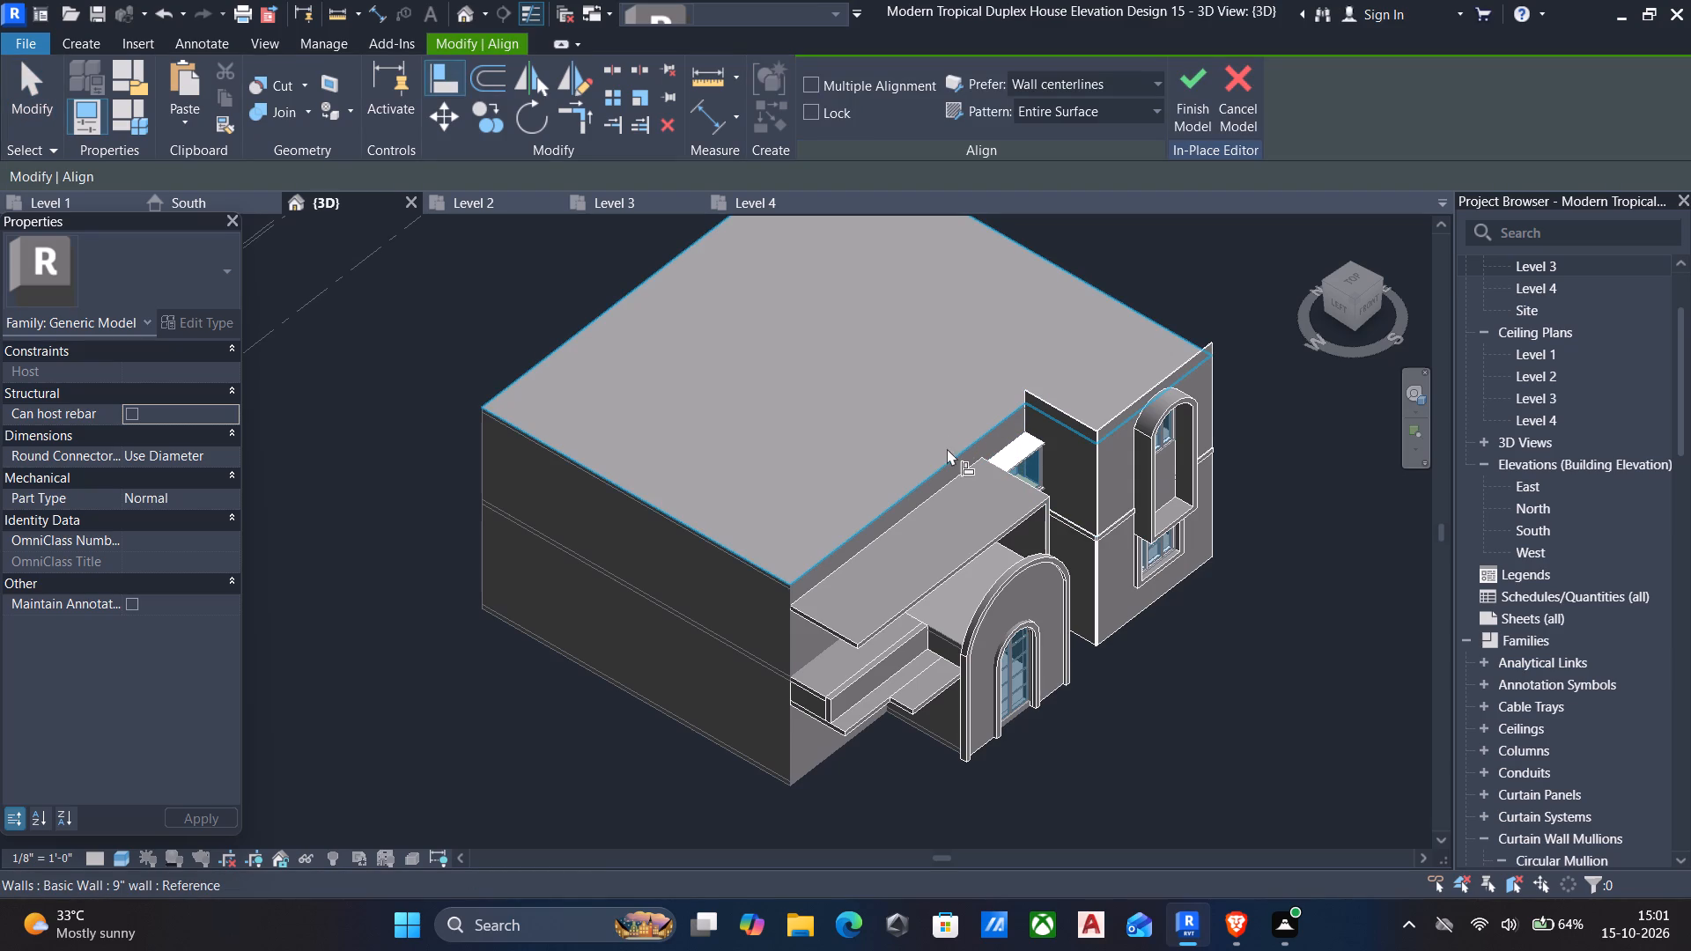
{"action": "left_click", "coordinate": [945, 458]}
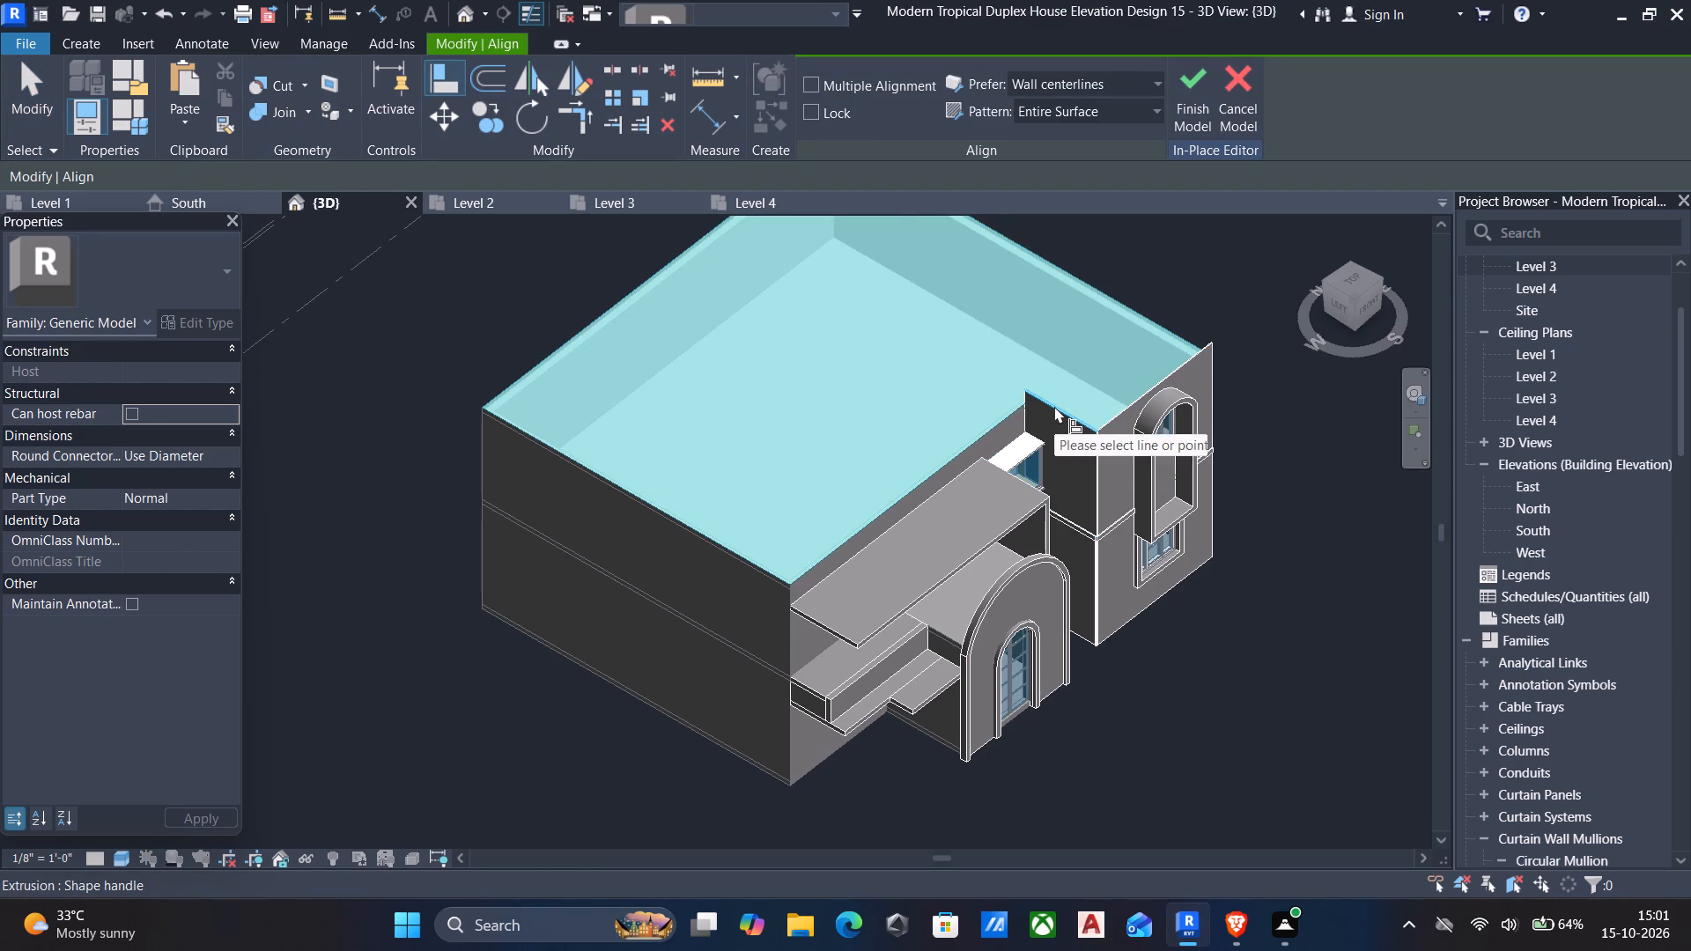
{"action": "left_click", "coordinate": [1054, 406], "text": "ctrl"}
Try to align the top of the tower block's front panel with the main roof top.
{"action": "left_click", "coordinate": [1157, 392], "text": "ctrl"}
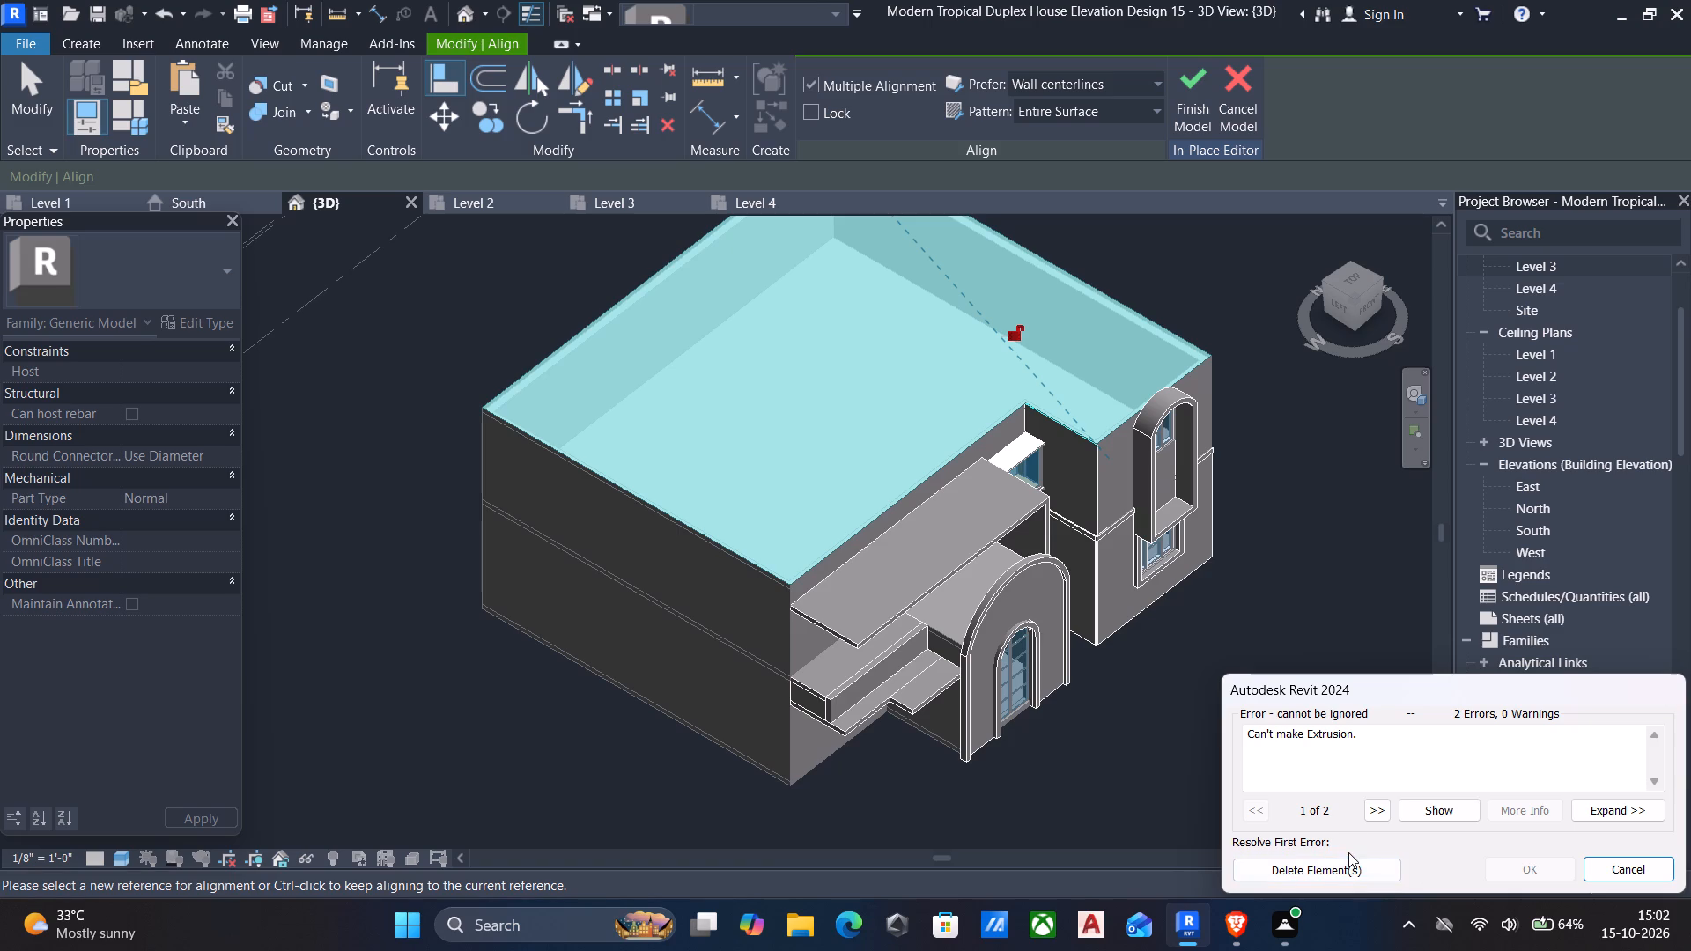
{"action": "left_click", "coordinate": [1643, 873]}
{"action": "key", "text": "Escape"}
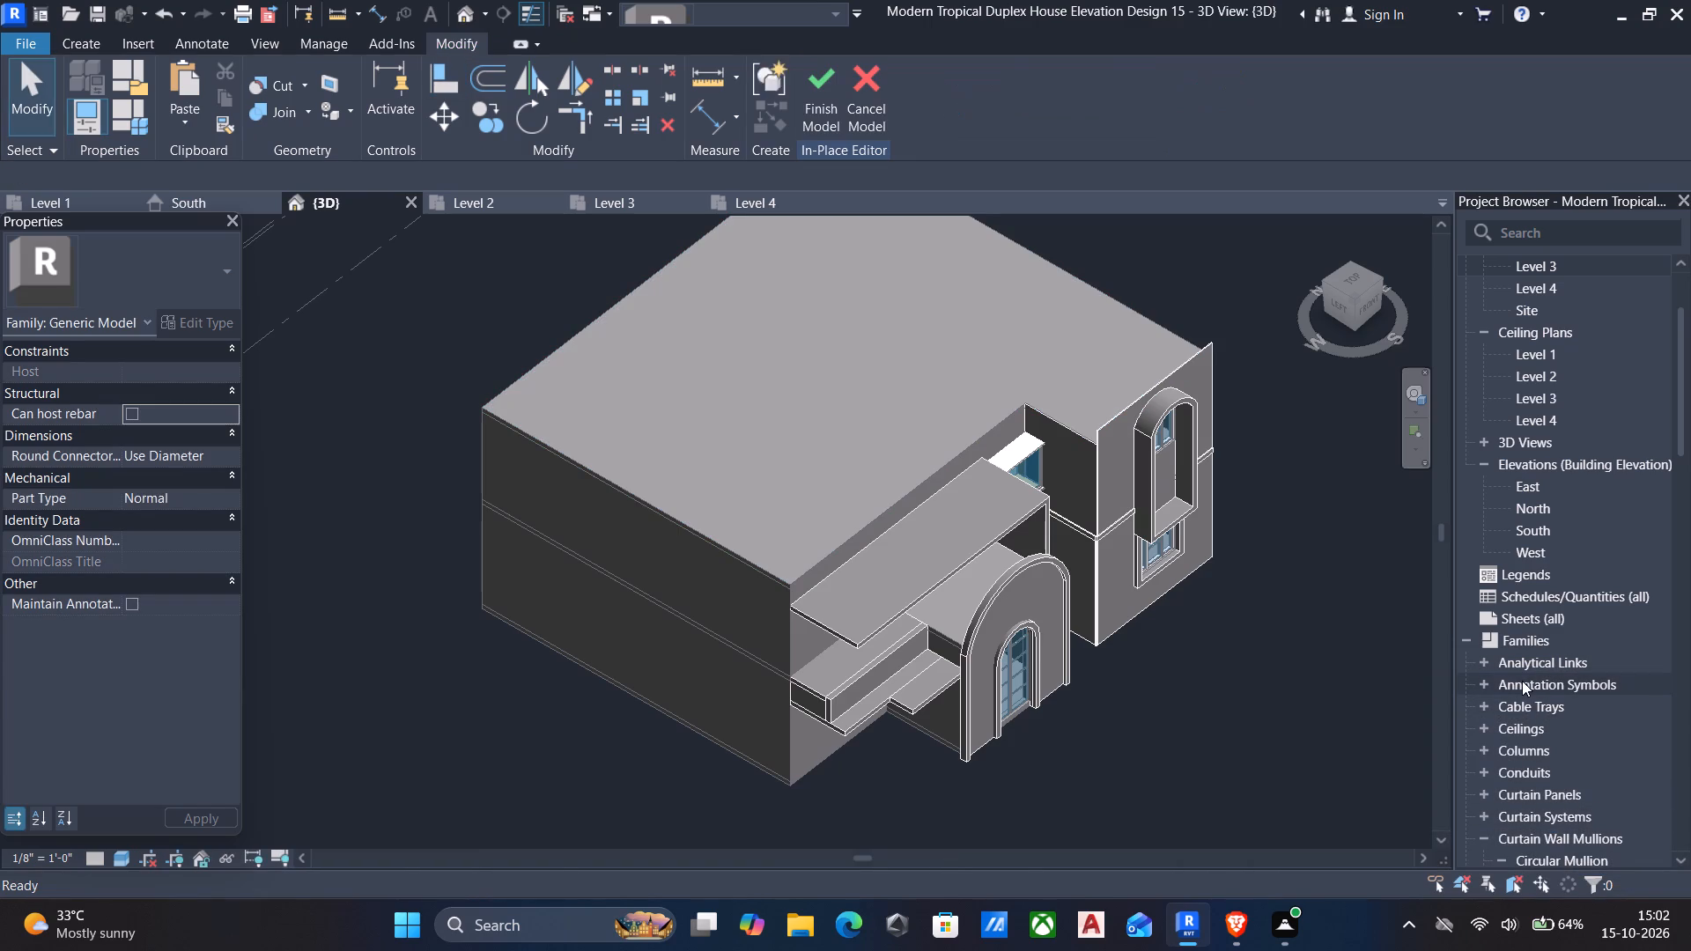
Examine from behind and above how the facade panel and arched window frame meet the roof slab.
{"action": "middle_click_drag", "start_coordinate": [1517, 681], "coordinate": [1288, 724]}
{"action": "scroll", "coordinate": [1265, 726], "scroll_direction": "down", "scroll_amount": 2}
{"action": "middle_click_drag", "start_coordinate": [1274, 711], "coordinate": [447, 579], "text": "shift"}
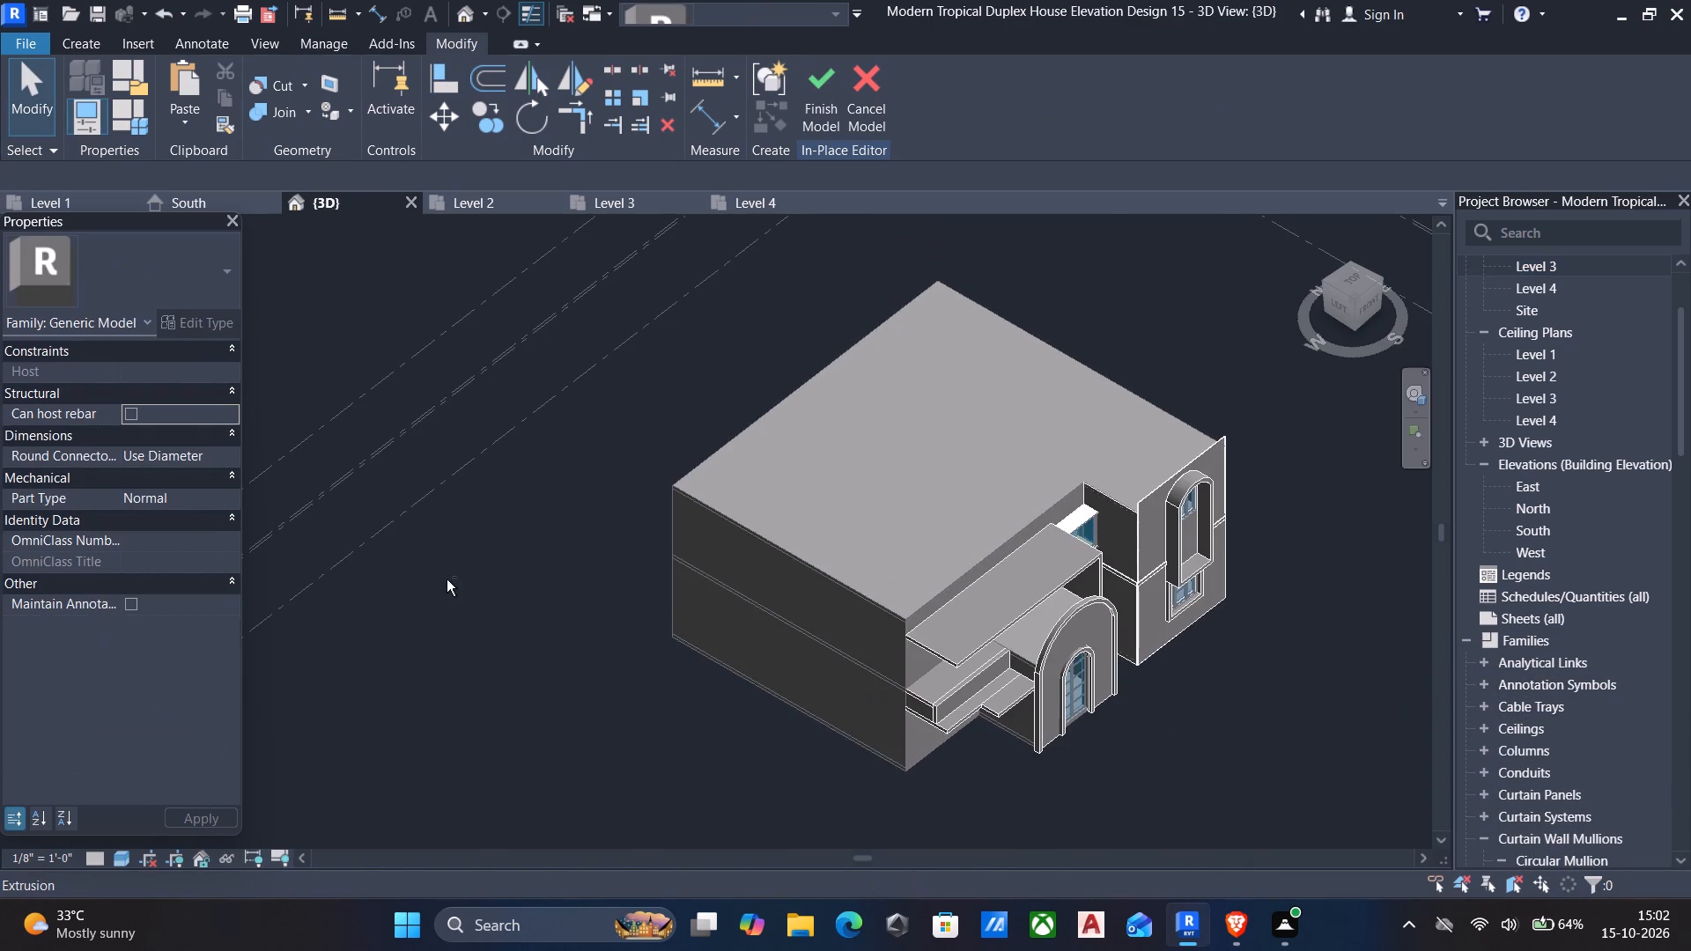
{"action": "middle_click_drag", "start_coordinate": [447, 579], "coordinate": [441, 579], "text": "shift"}
{"action": "scroll", "coordinate": [431, 588], "scroll_direction": "down", "scroll_amount": 4}
{"action": "middle_click_drag", "start_coordinate": [878, 578], "coordinate": [324, 565], "text": "shift"}
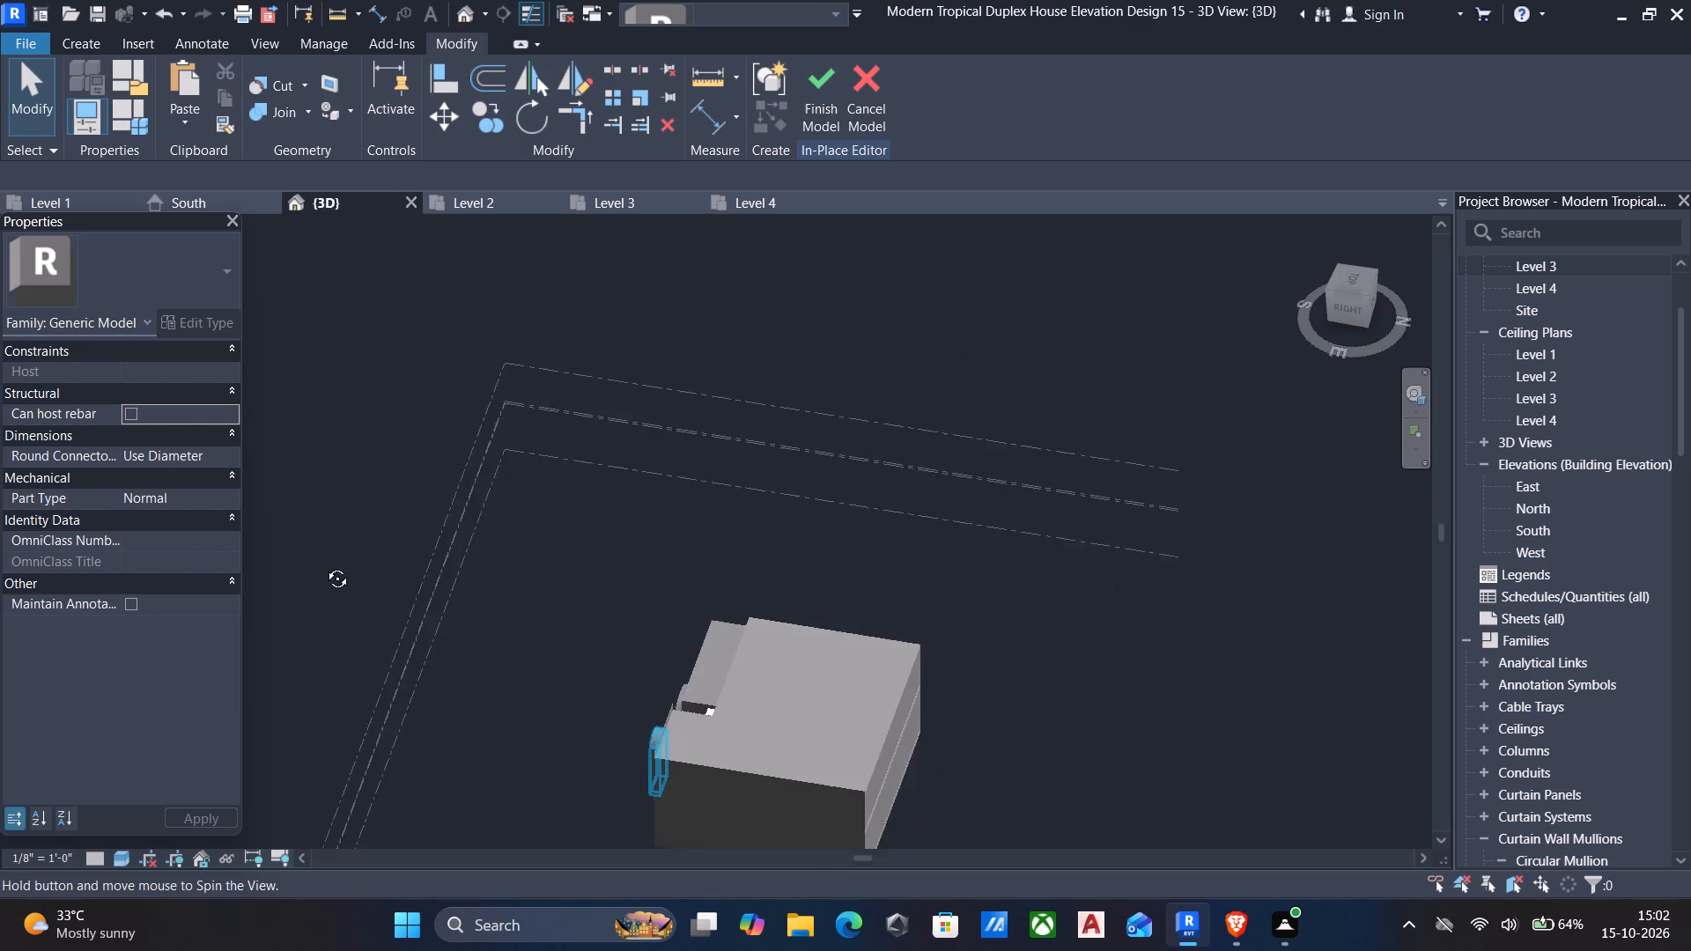
{"action": "middle_click_drag", "start_coordinate": [324, 565], "coordinate": [277, 554], "text": "shift"}
{"action": "scroll", "coordinate": [573, 741], "scroll_direction": "up", "scroll_amount": 5}
{"action": "scroll", "coordinate": [705, 703], "scroll_direction": "up", "scroll_amount": 6}
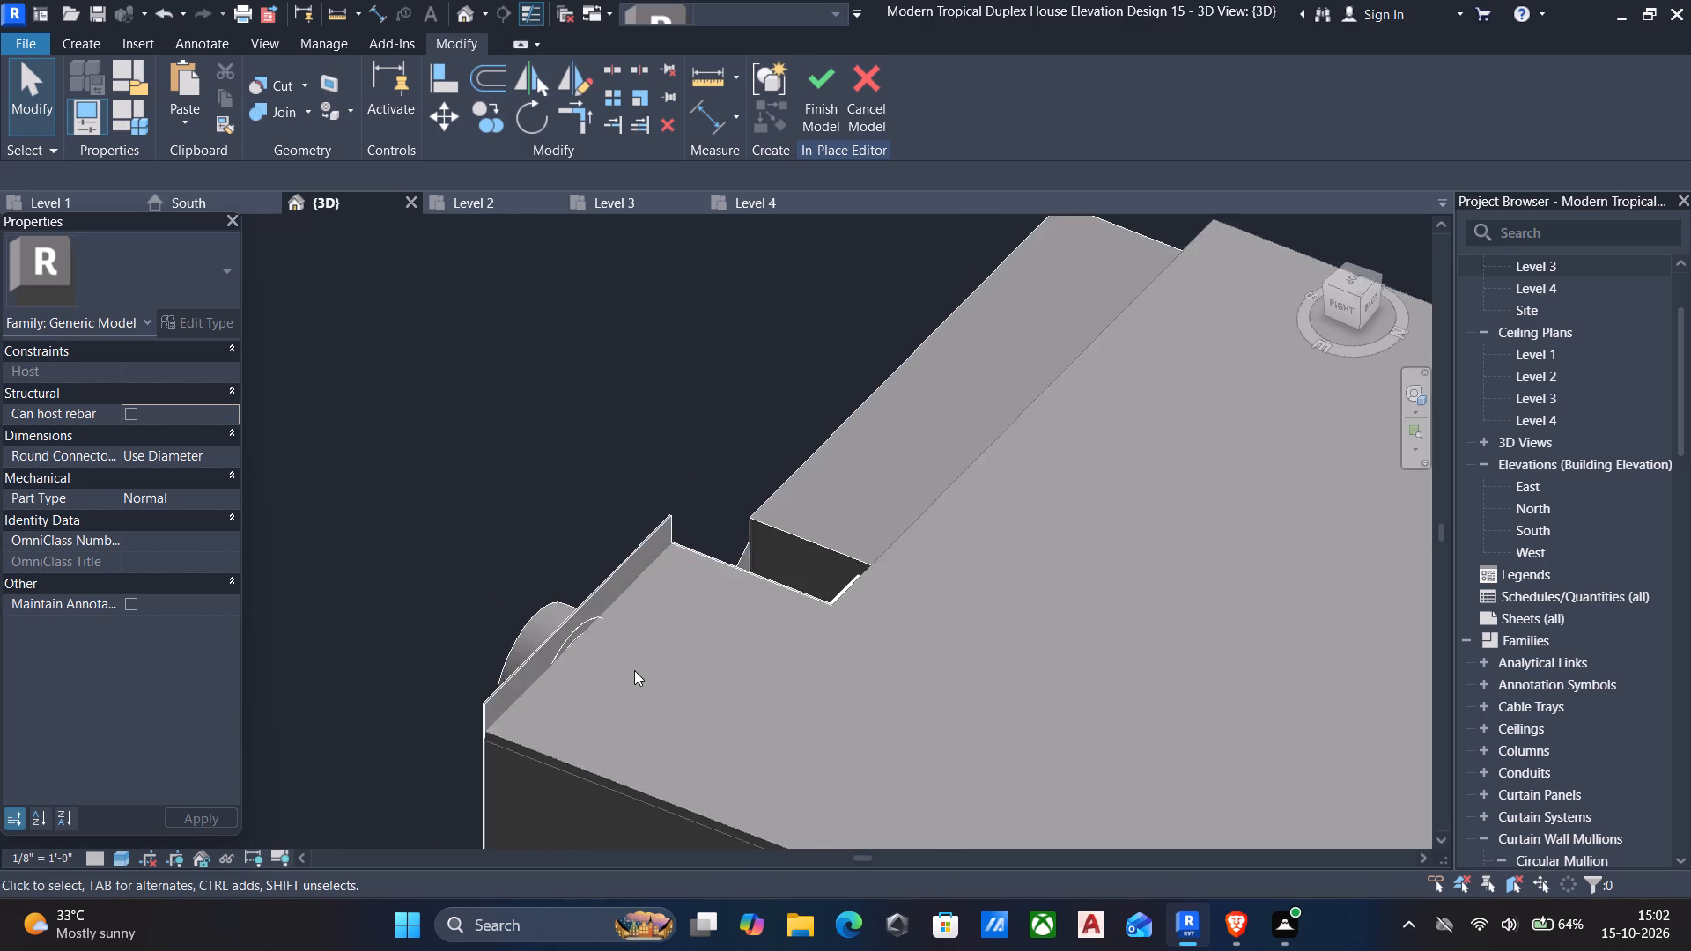
{"action": "scroll", "coordinate": [632, 667], "scroll_direction": "up", "scroll_amount": 5}
{"action": "scroll", "coordinate": [553, 619], "scroll_direction": "up", "scroll_amount": 10}
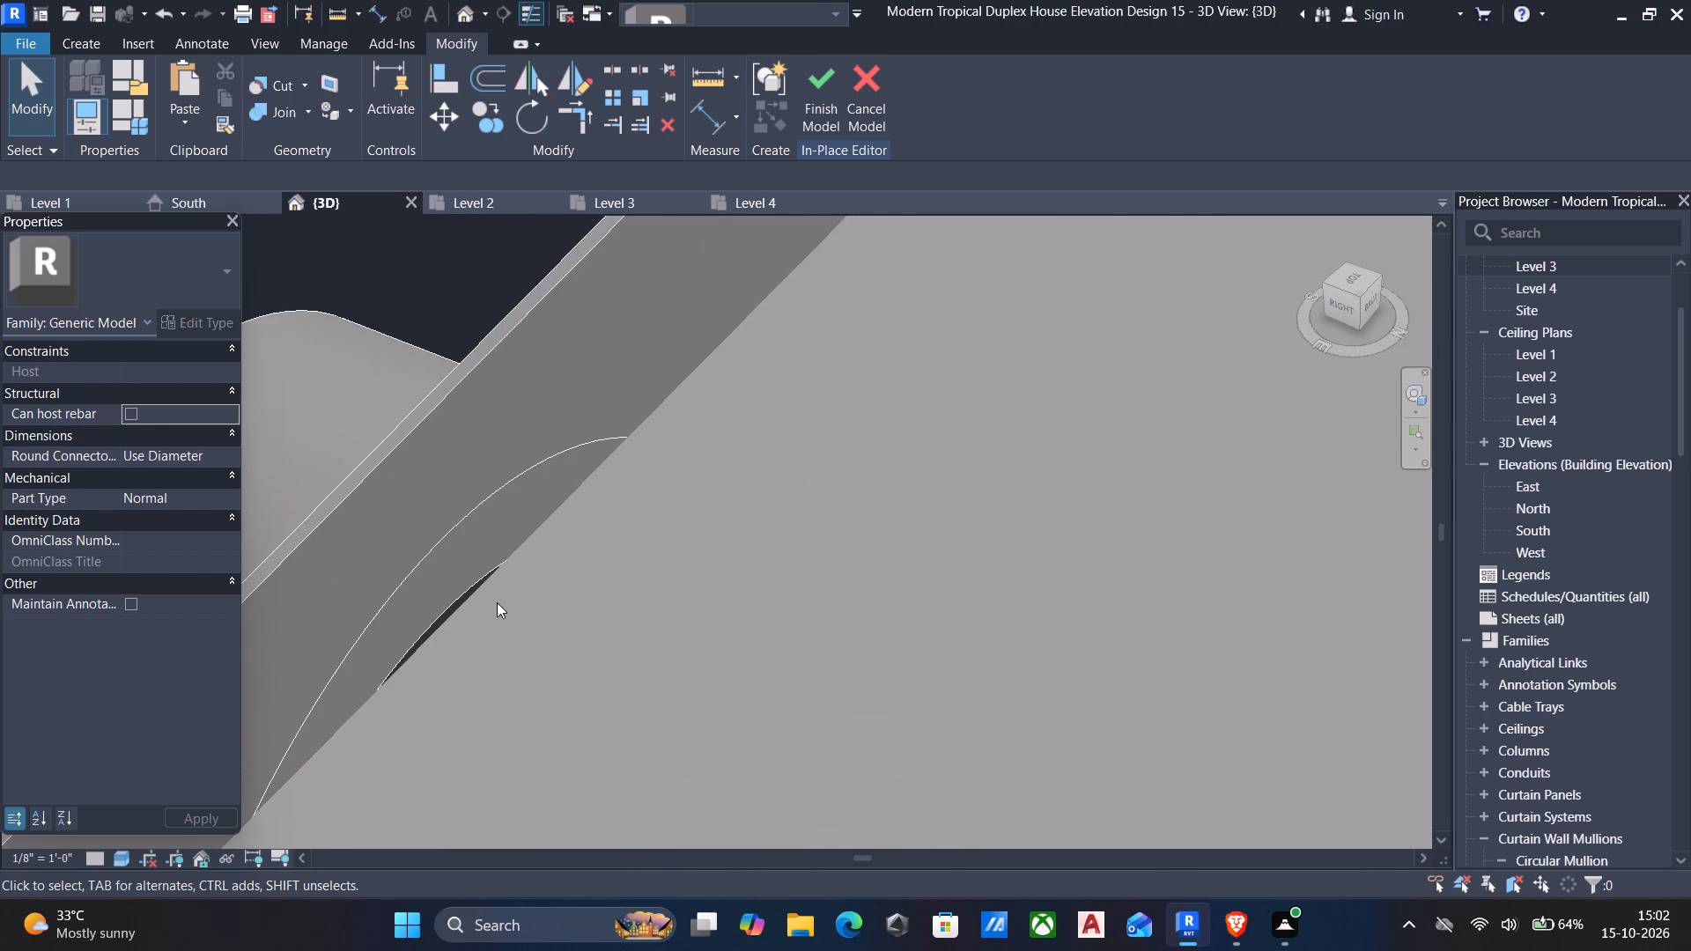
{"action": "middle_click_drag", "start_coordinate": [497, 602], "coordinate": [847, 615]}
{"action": "scroll", "coordinate": [847, 615], "scroll_direction": "down", "scroll_amount": 16}
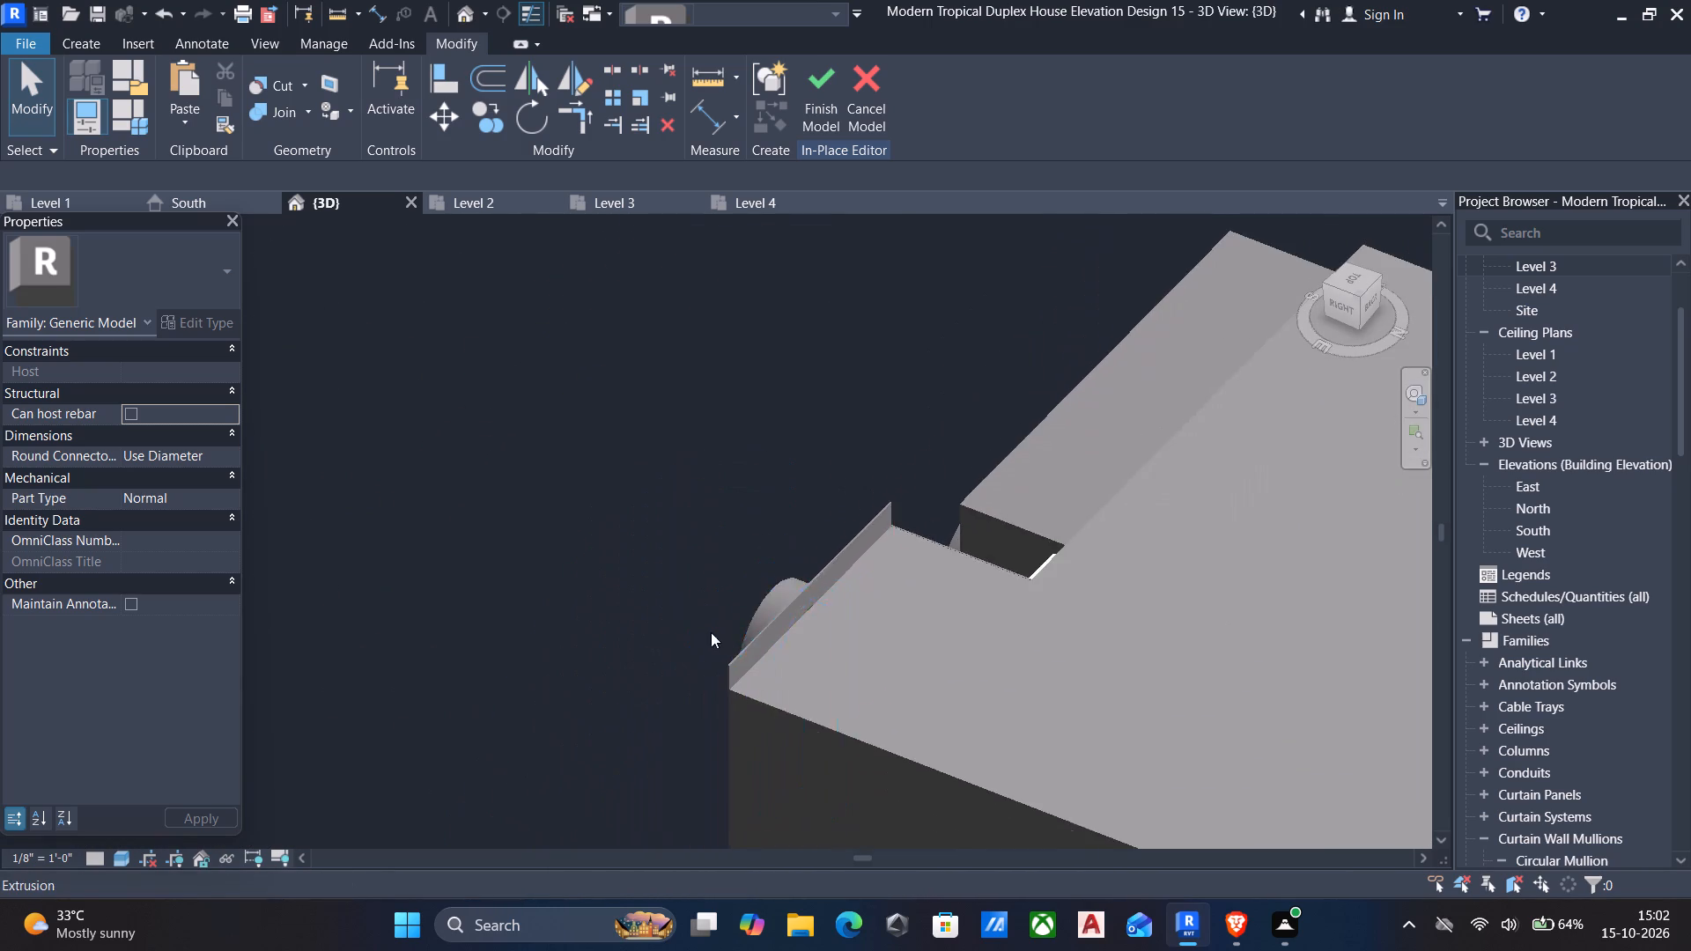
{"action": "middle_click_drag", "start_coordinate": [689, 638], "coordinate": [1044, 598], "text": "shift"}
{"action": "scroll", "coordinate": [1044, 598], "scroll_direction": "down", "scroll_amount": 5, "text": "shift"}
{"action": "middle_click_drag", "start_coordinate": [1062, 571], "coordinate": [1005, 587]}
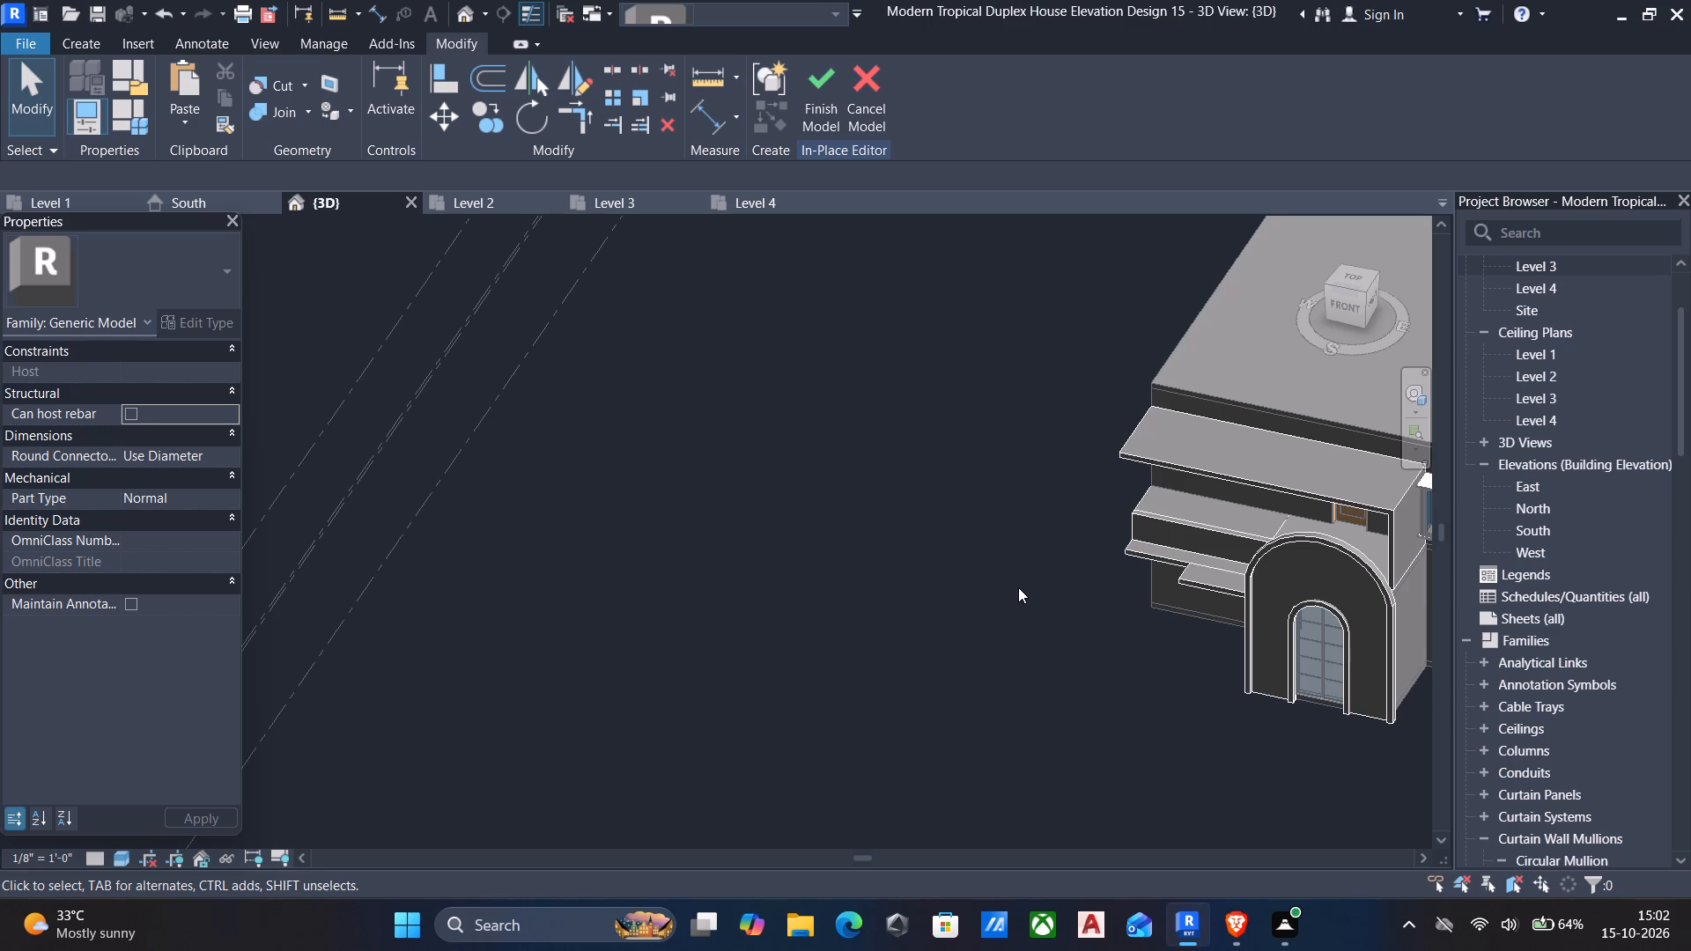
Return to the front view of the facade and finish editing the in-place model.
{"action": "left_click", "coordinate": [1355, 326]}
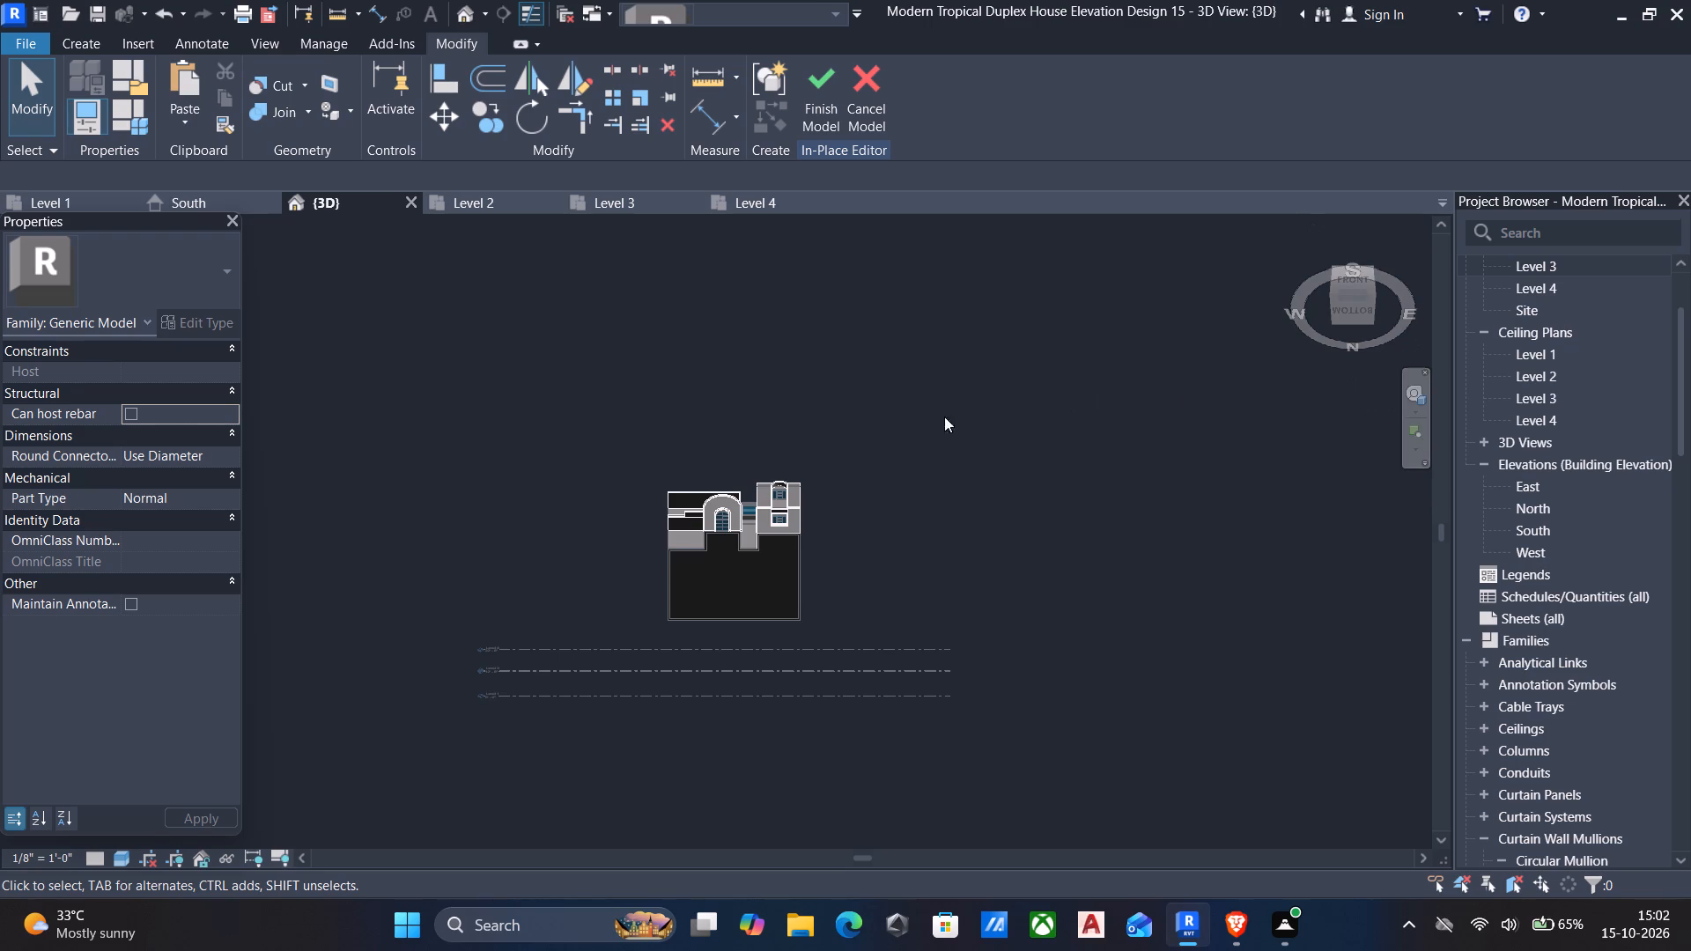
{"action": "scroll", "coordinate": [1227, 381], "scroll_direction": "down", "scroll_amount": 3}
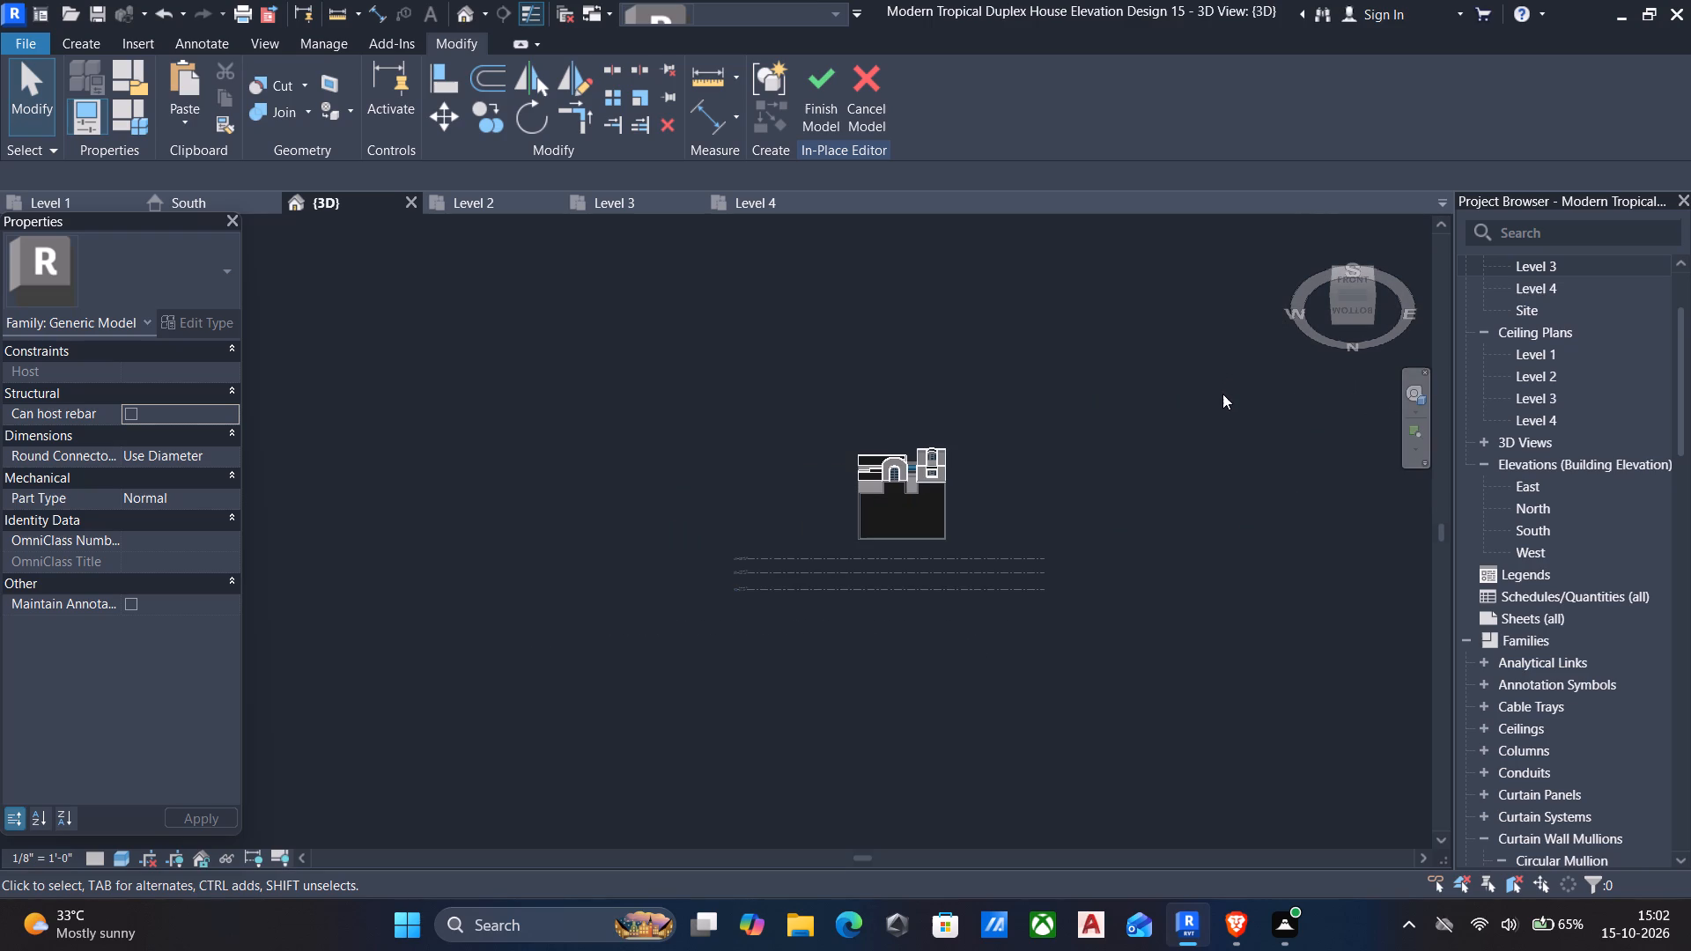
{"action": "middle_click_drag", "start_coordinate": [1217, 409], "coordinate": [1190, 656], "text": "shift"}
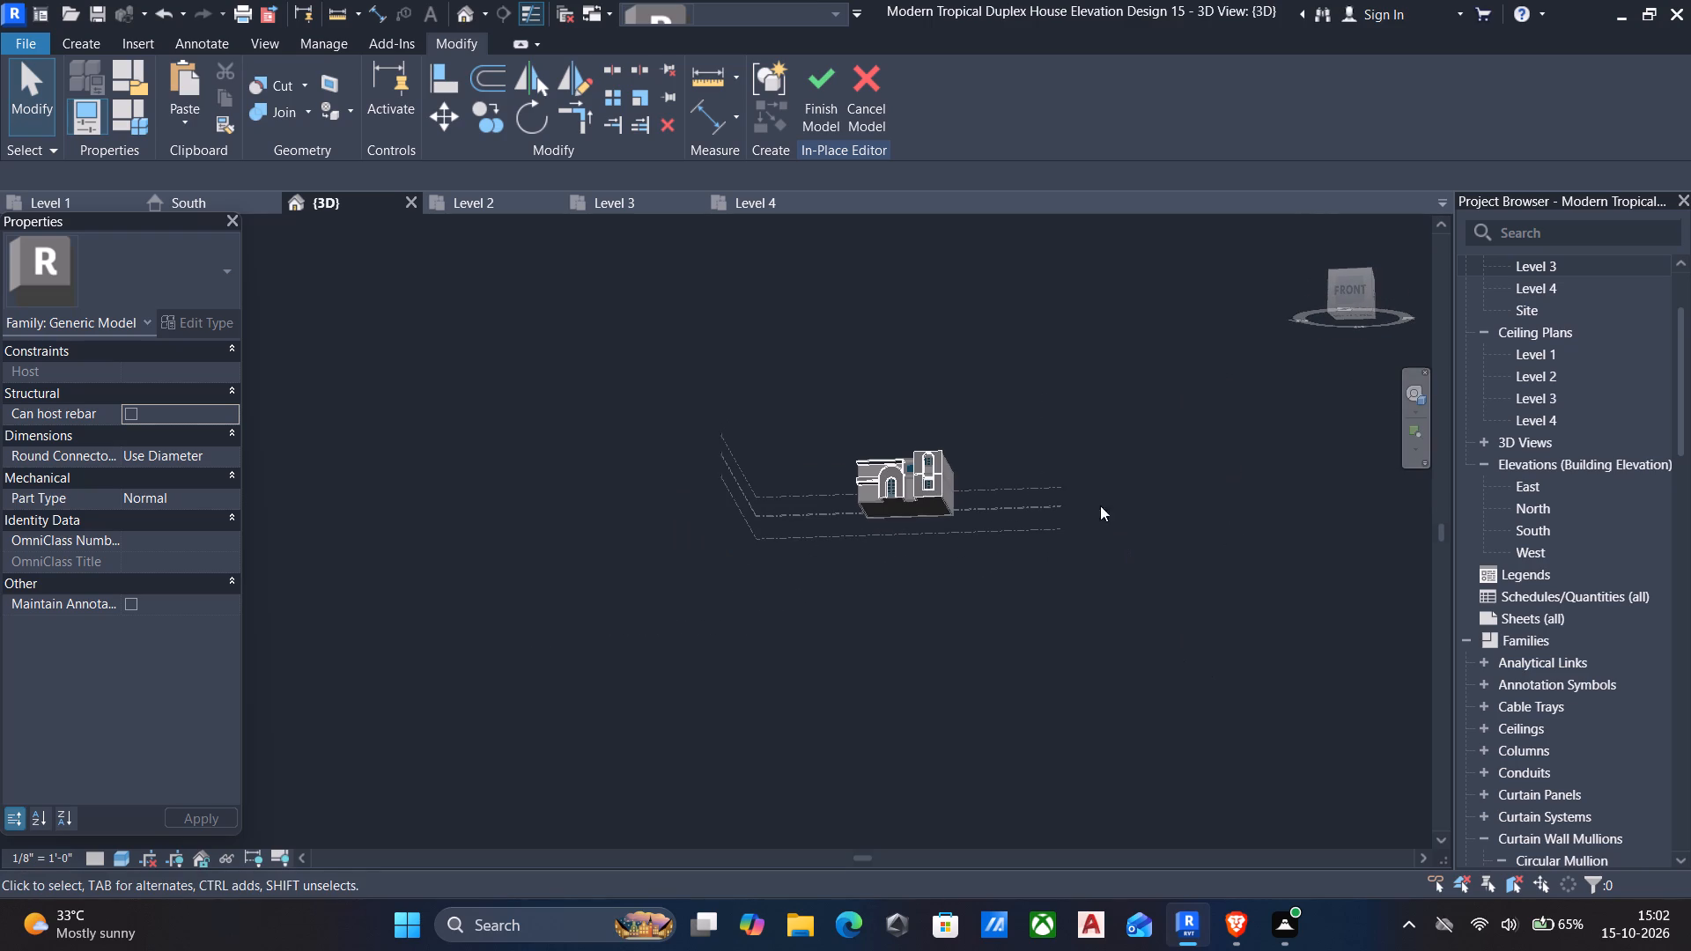
{"action": "left_click", "coordinate": [1341, 300]}
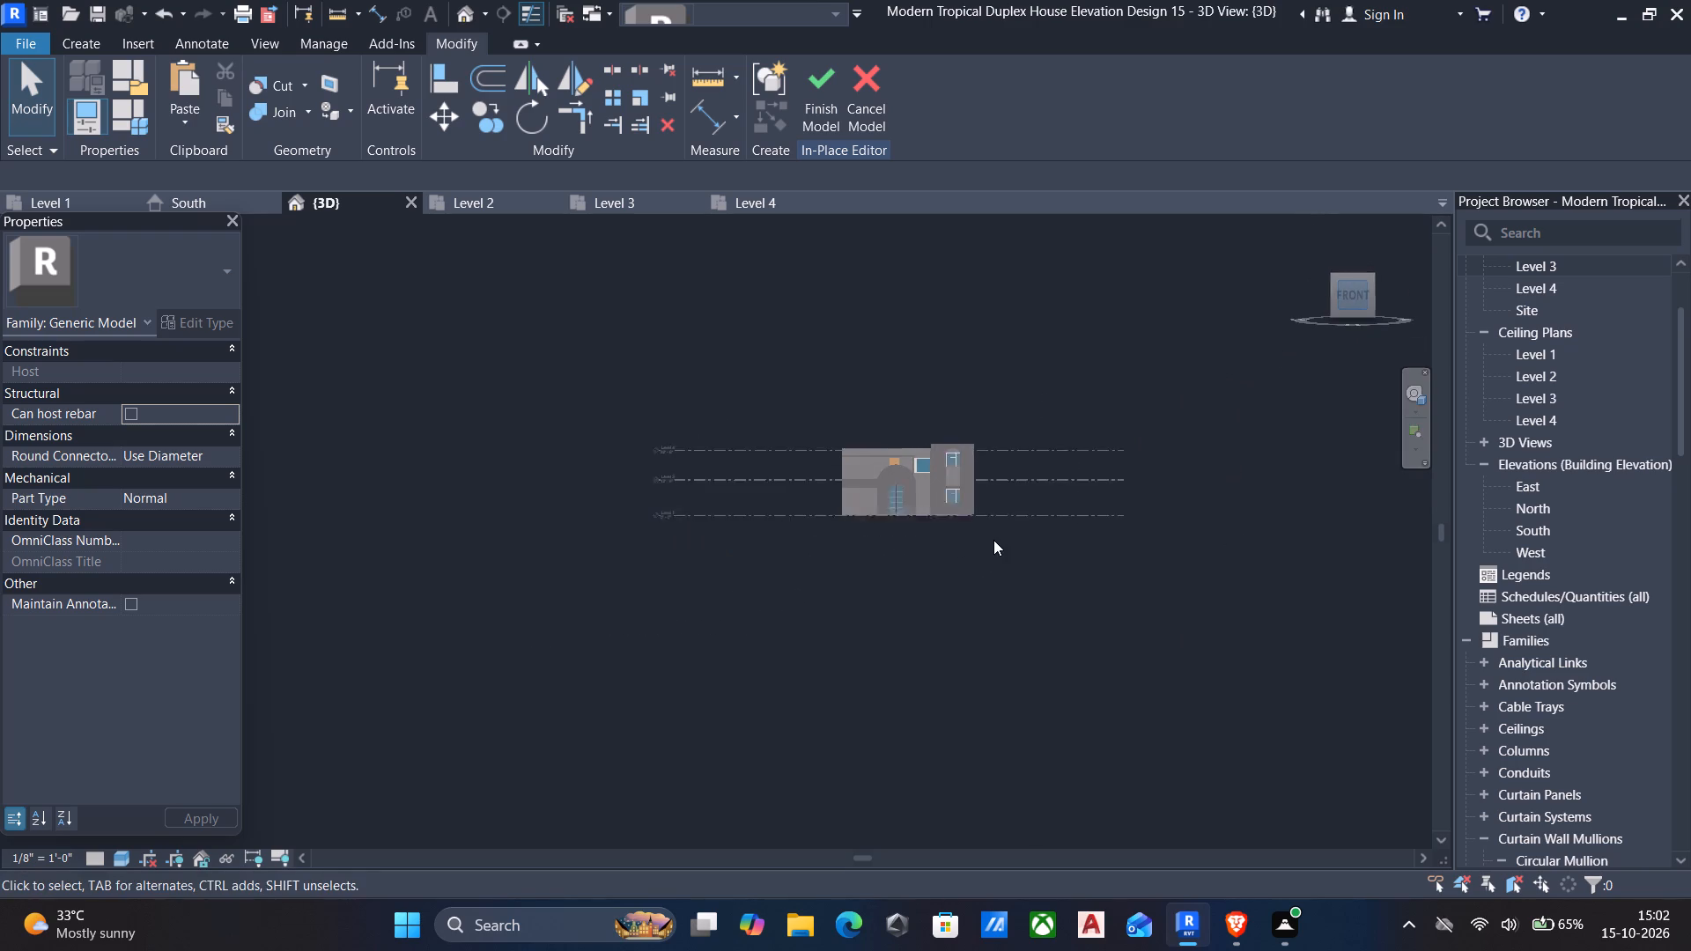
{"action": "scroll", "coordinate": [853, 534], "scroll_direction": "up", "scroll_amount": 9}
{"action": "scroll", "coordinate": [146, 354], "scroll_direction": "up", "scroll_amount": 5}
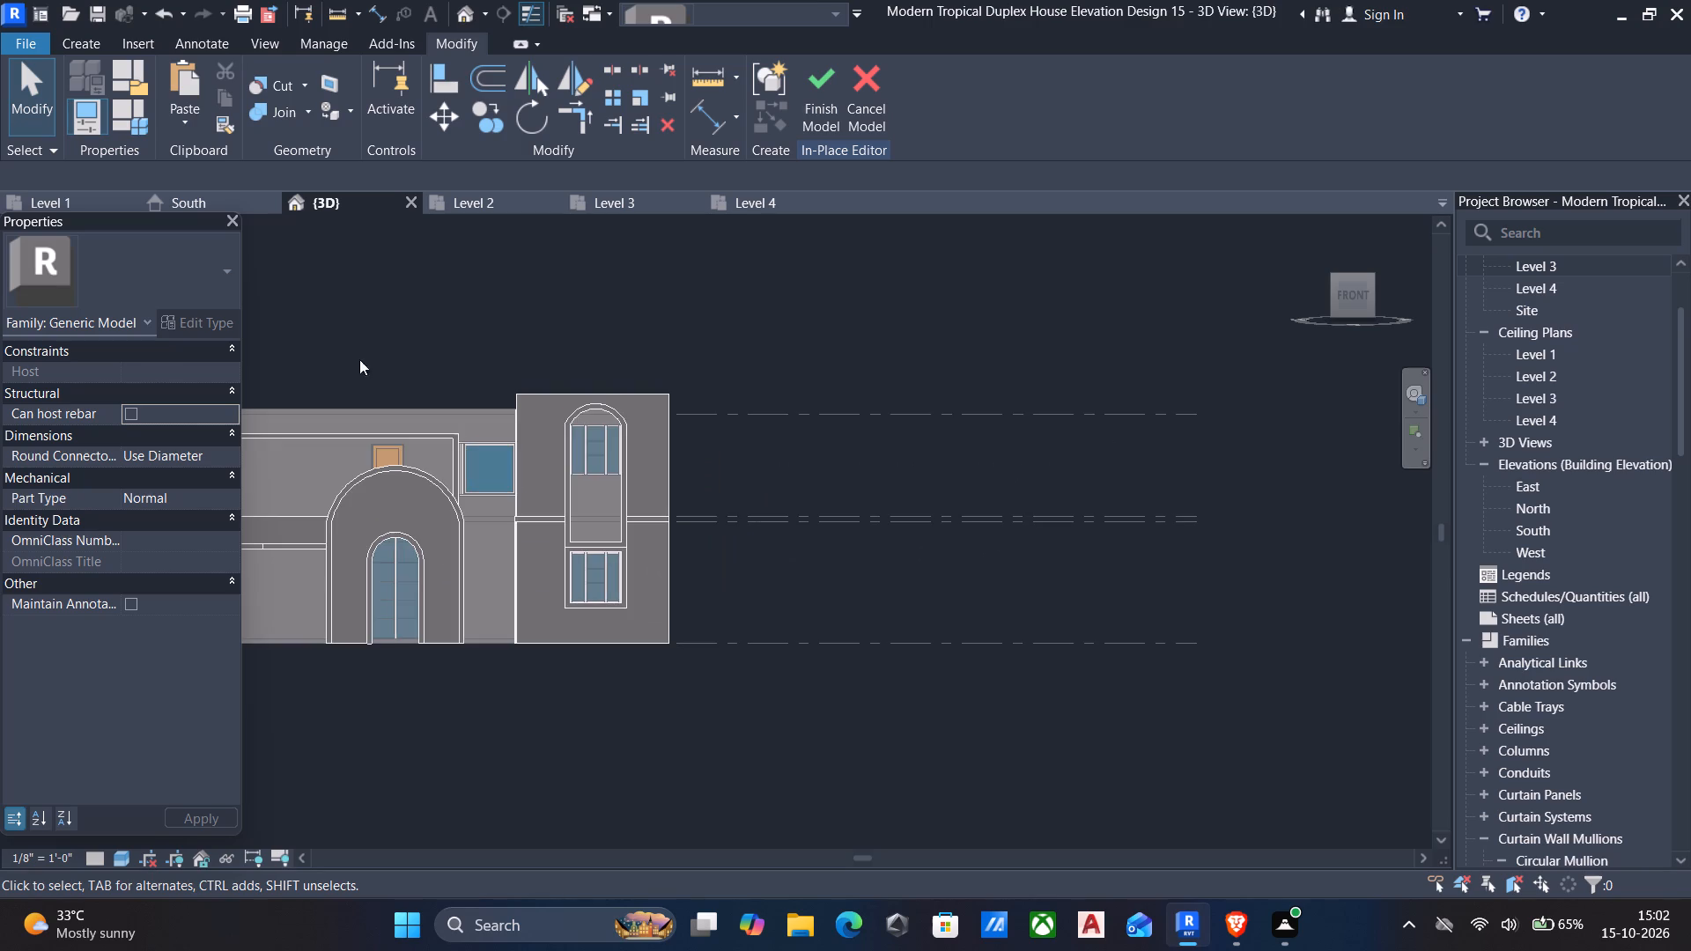
{"action": "scroll", "coordinate": [555, 415], "scroll_direction": "up", "scroll_amount": 4}
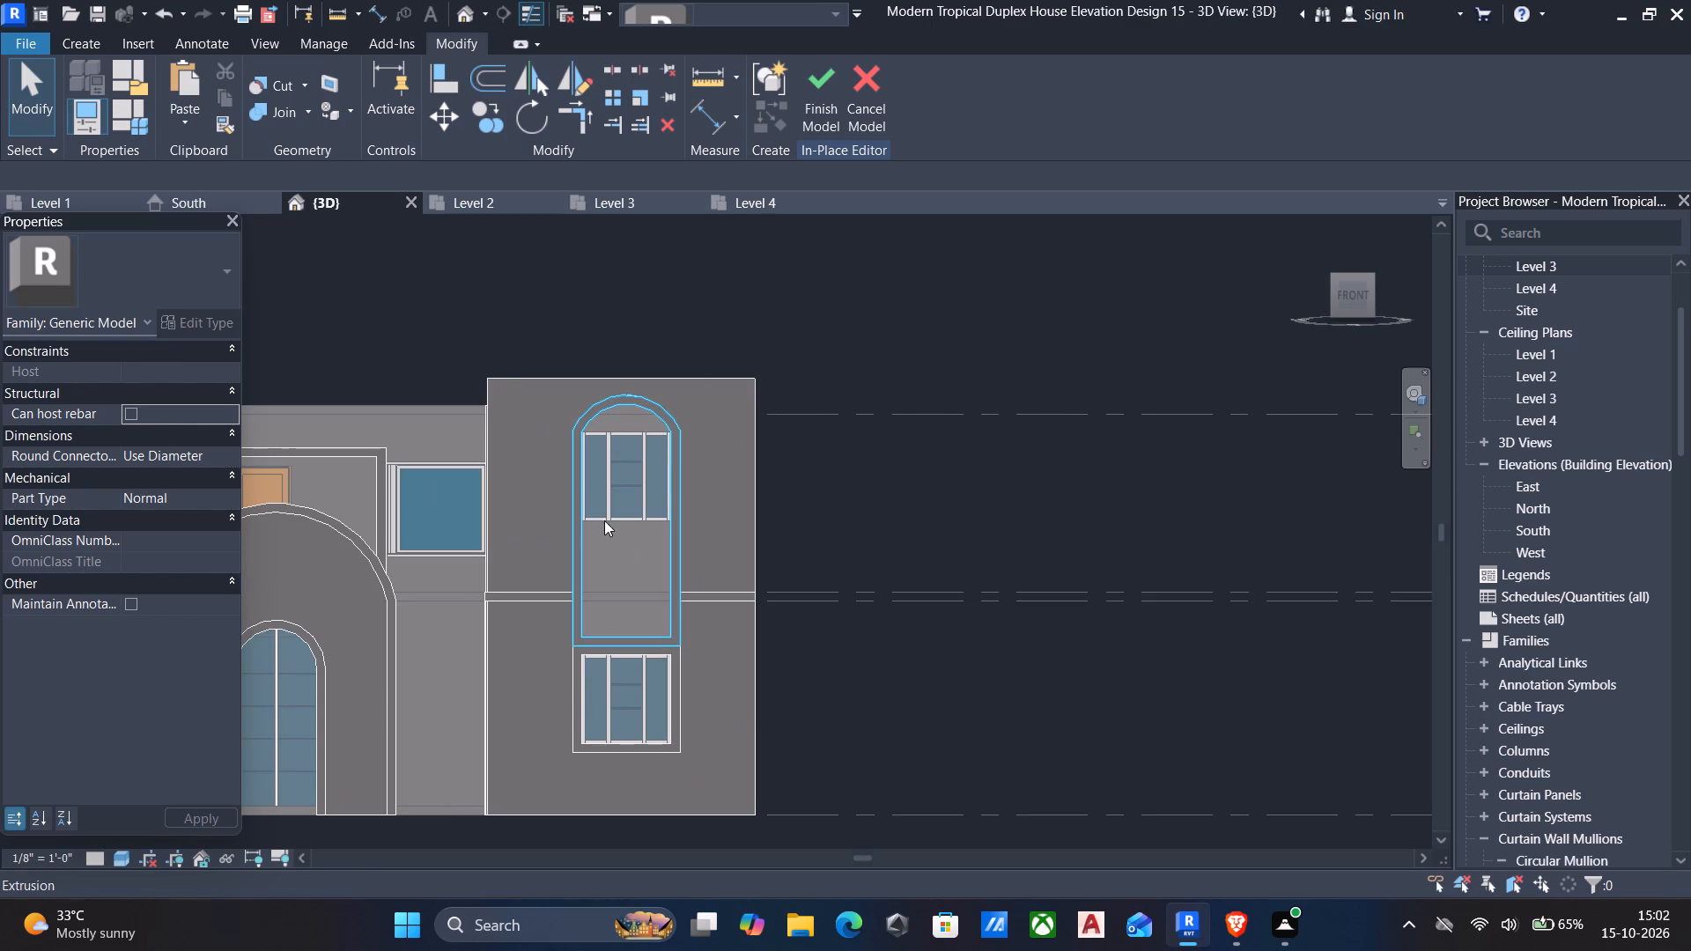
{"action": "middle_click_drag", "start_coordinate": [613, 505], "coordinate": [764, 556]}
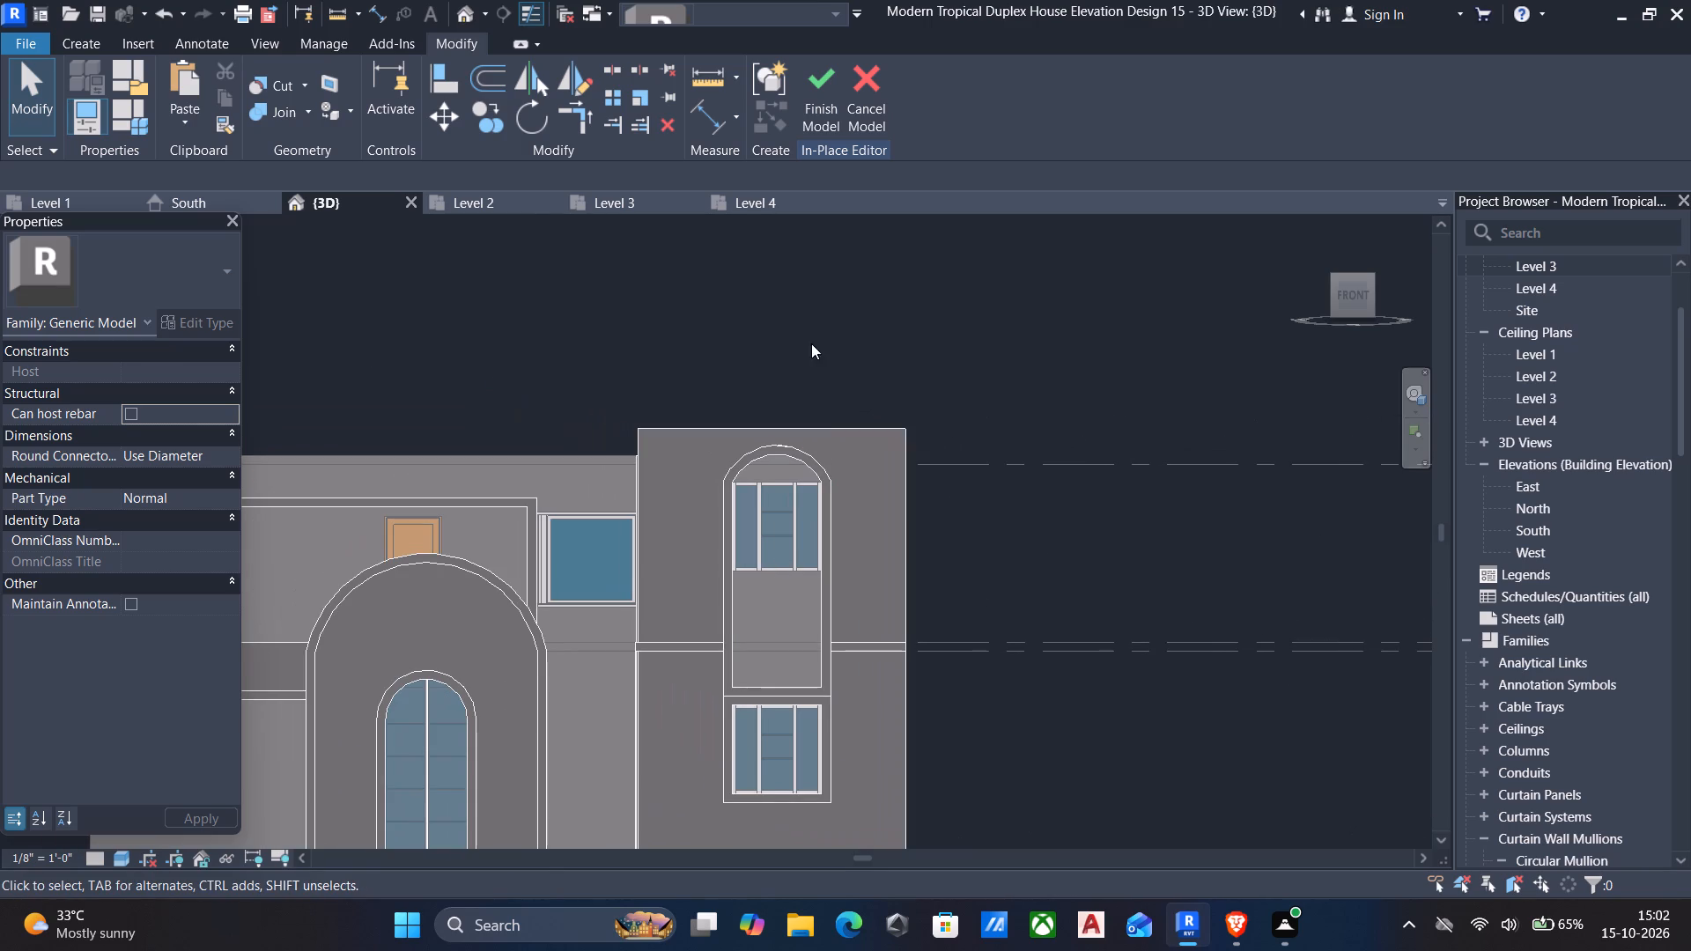
{"action": "left_click", "coordinate": [813, 94]}
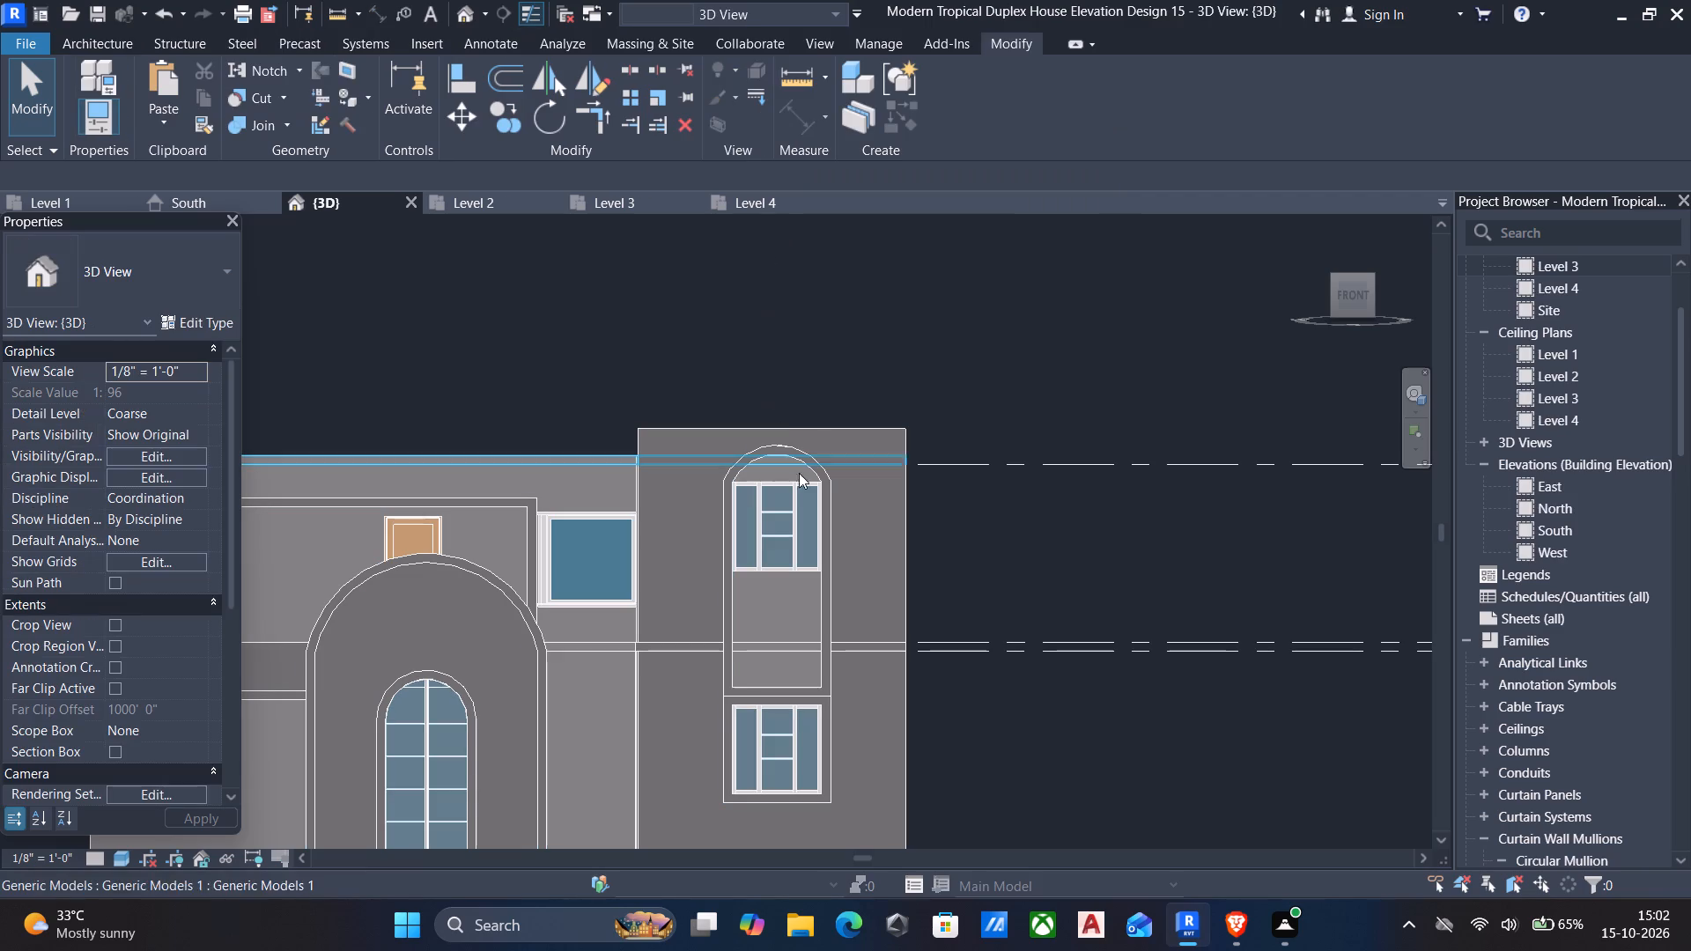
Lower the Level 3 curtain wall window inside the arched frame, with its base offset at about 2'-5" and its top further below the arch.
{"action": "left_click", "coordinate": [792, 485]}
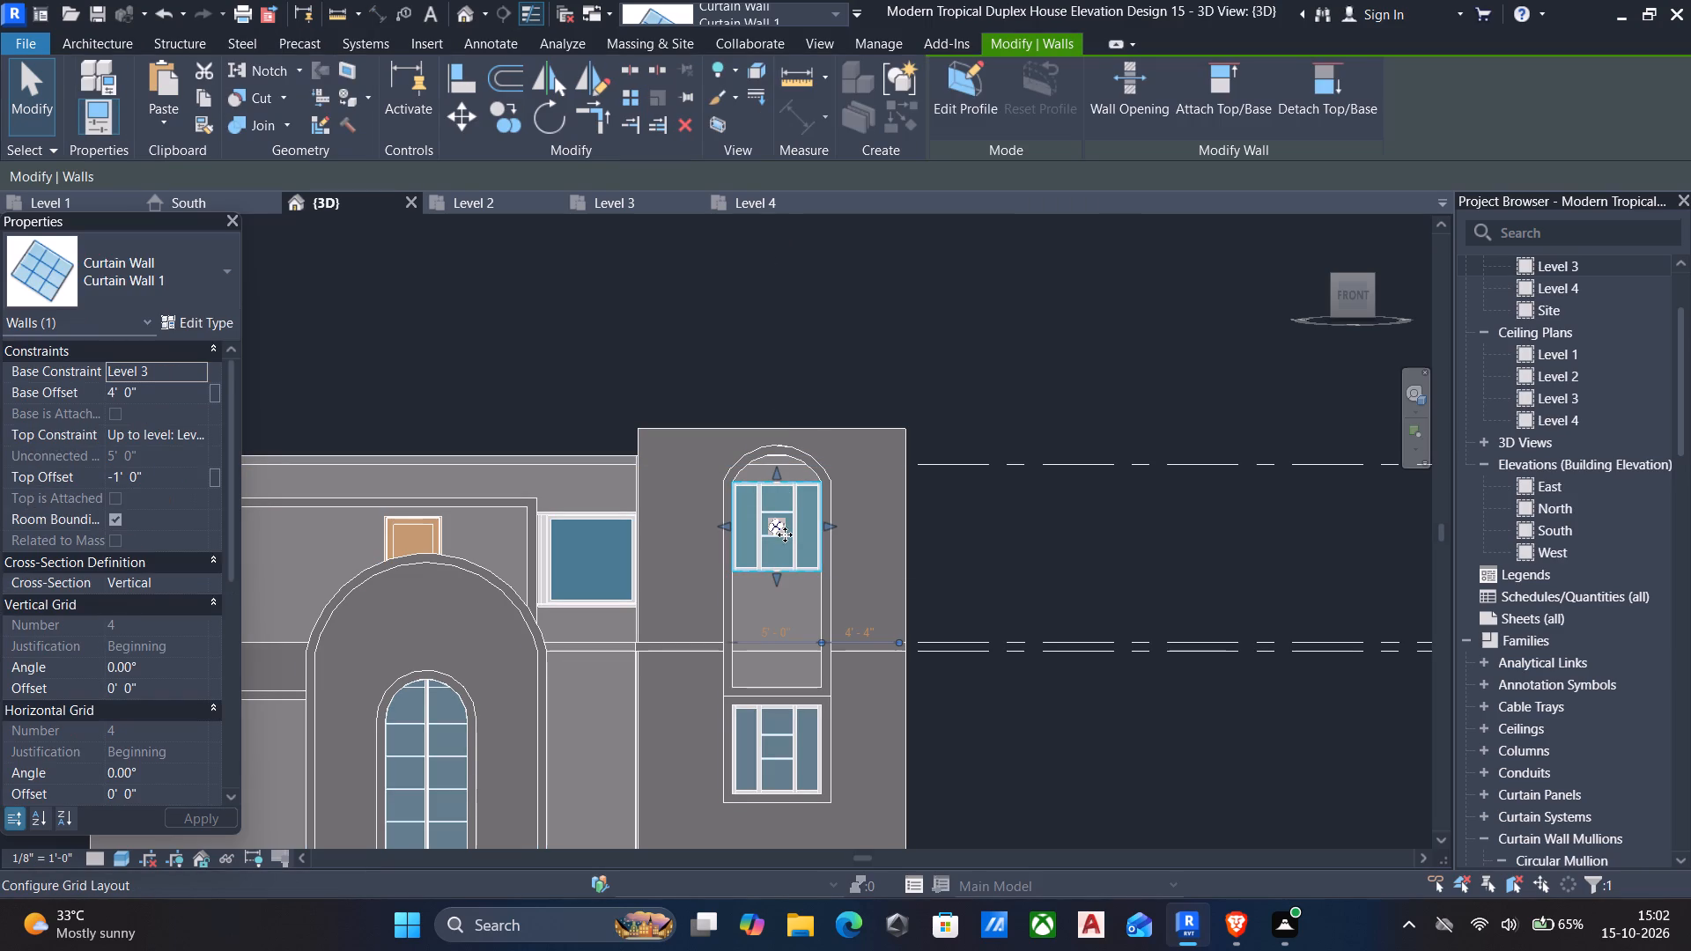
{"action": "key", "text": "Down"}
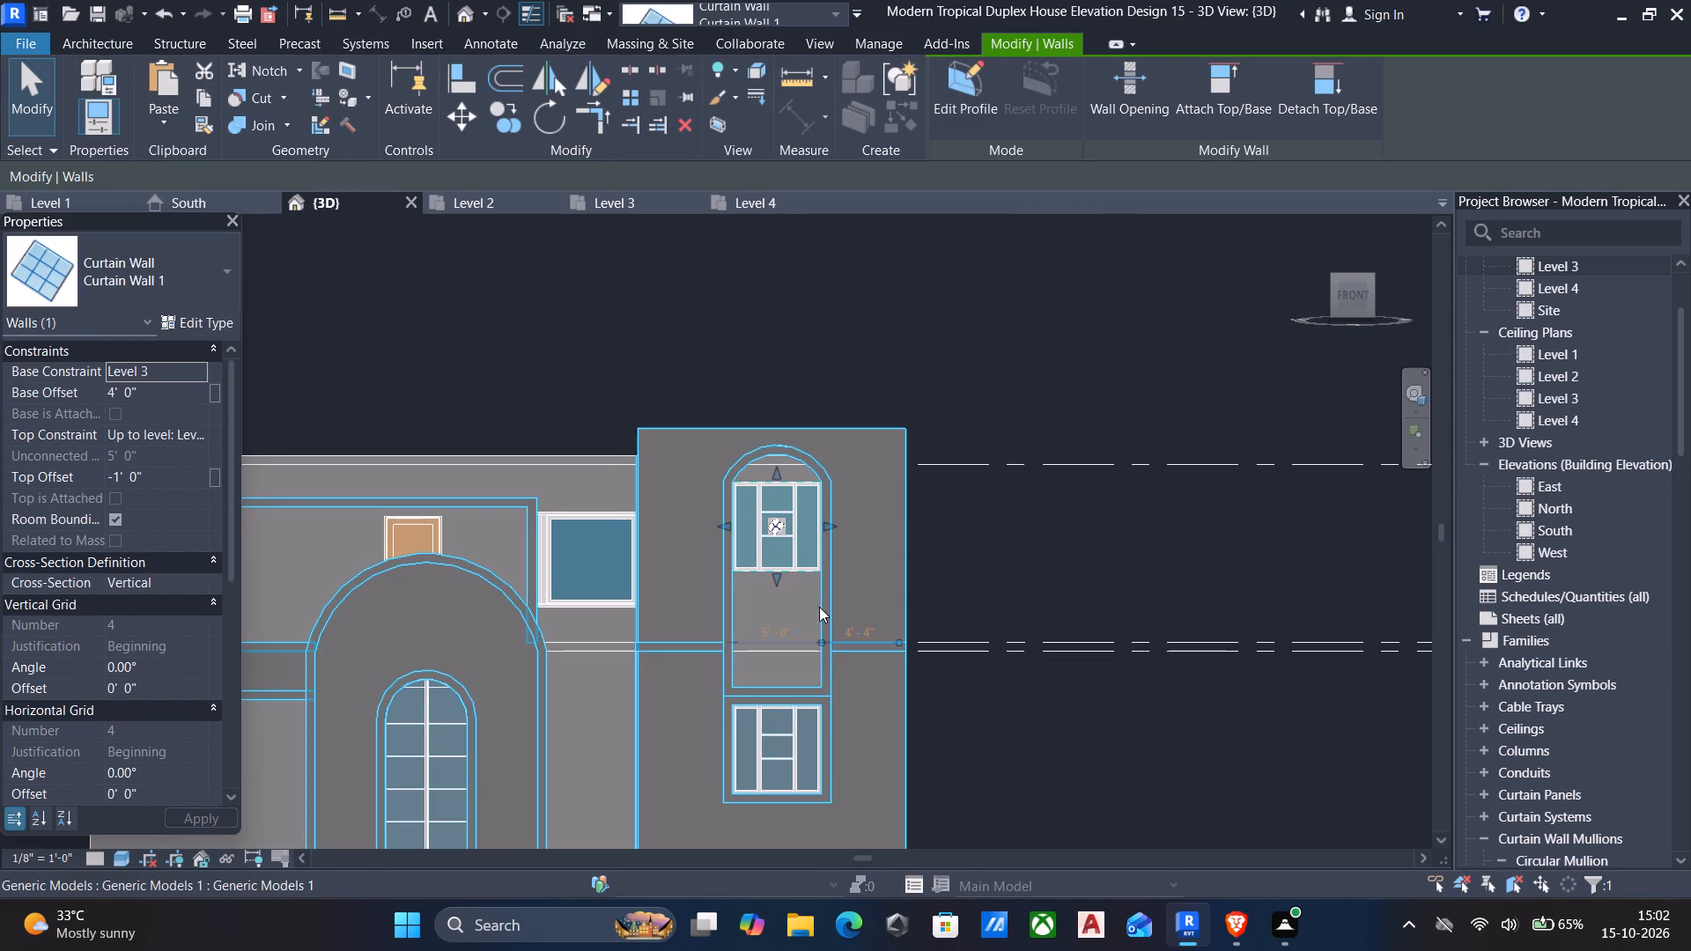
{"action": "left_click_drag", "start_coordinate": [777, 573], "coordinate": [776, 593]}
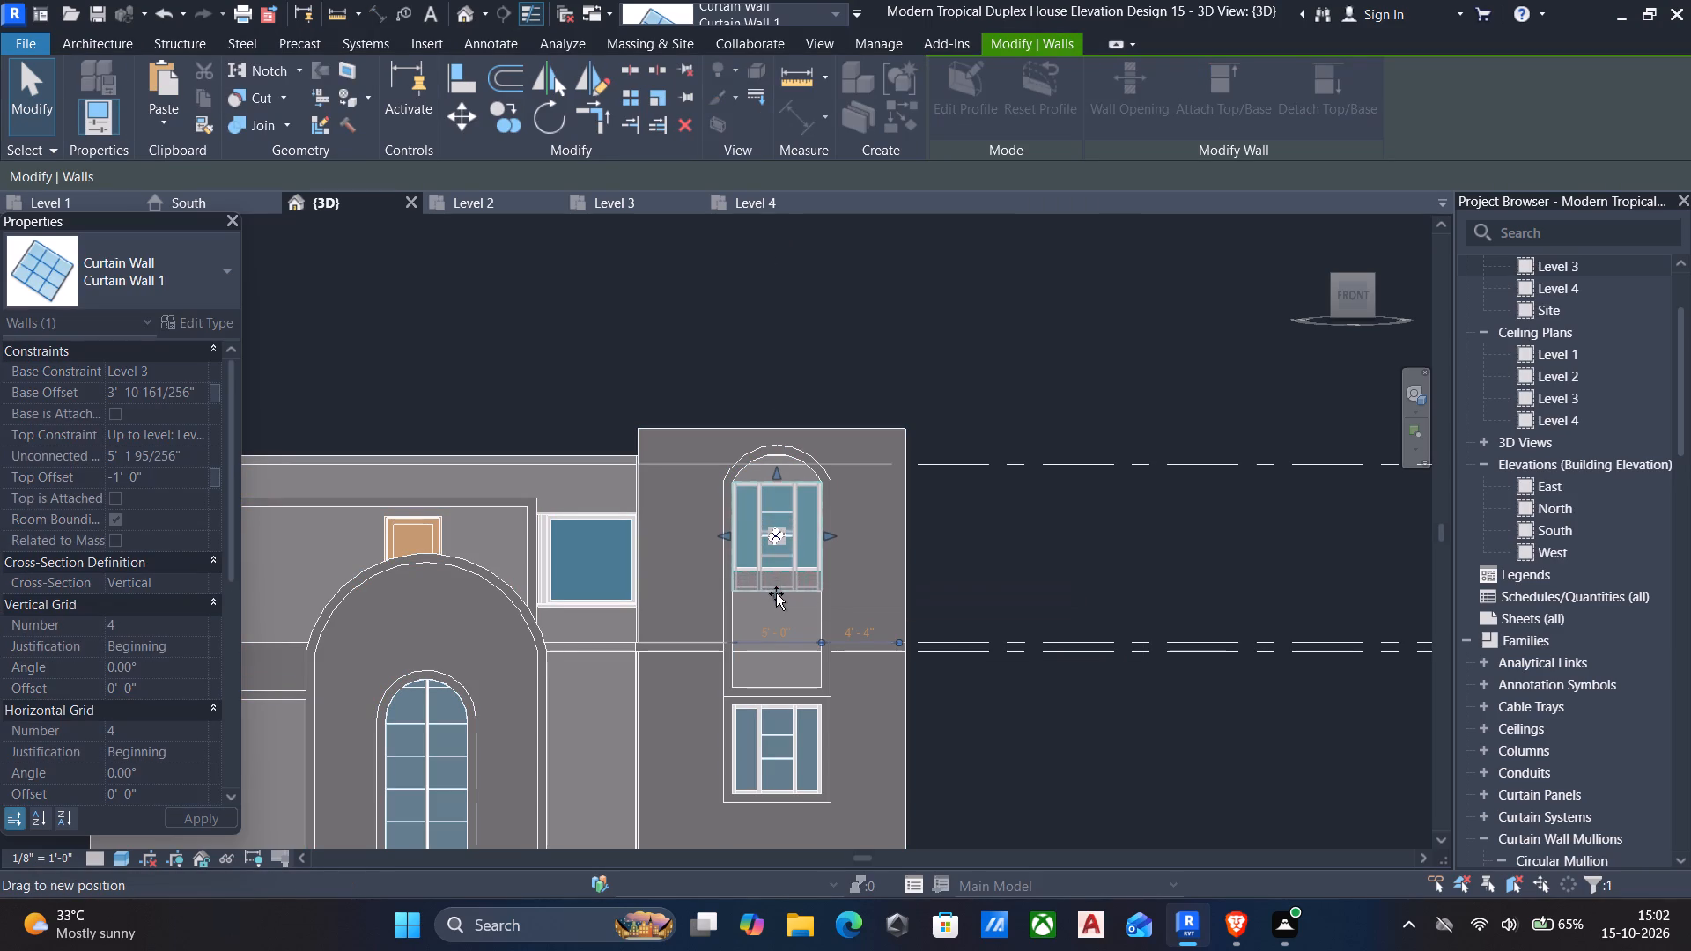
{"action": "left_click_drag", "start_coordinate": [776, 593], "coordinate": [775, 599]}
{"action": "left_click_drag", "start_coordinate": [773, 472], "coordinate": [787, 512]}
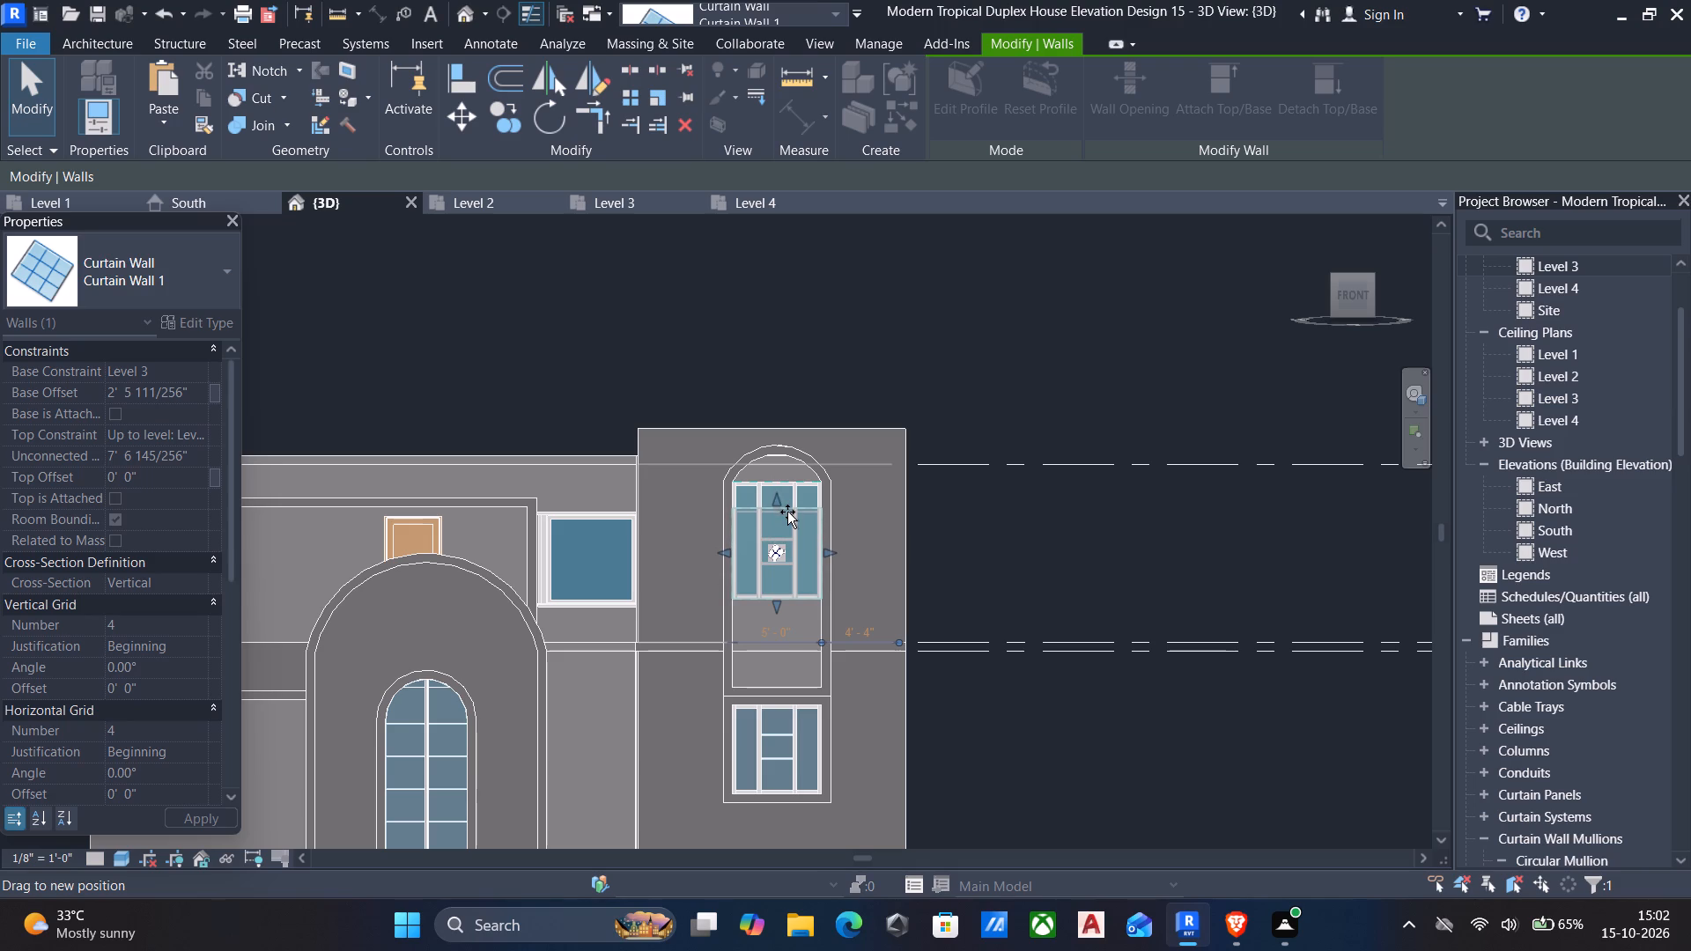
{"action": "left_click_drag", "start_coordinate": [787, 512], "coordinate": [786, 513]}
{"action": "key", "text": "Escape"}
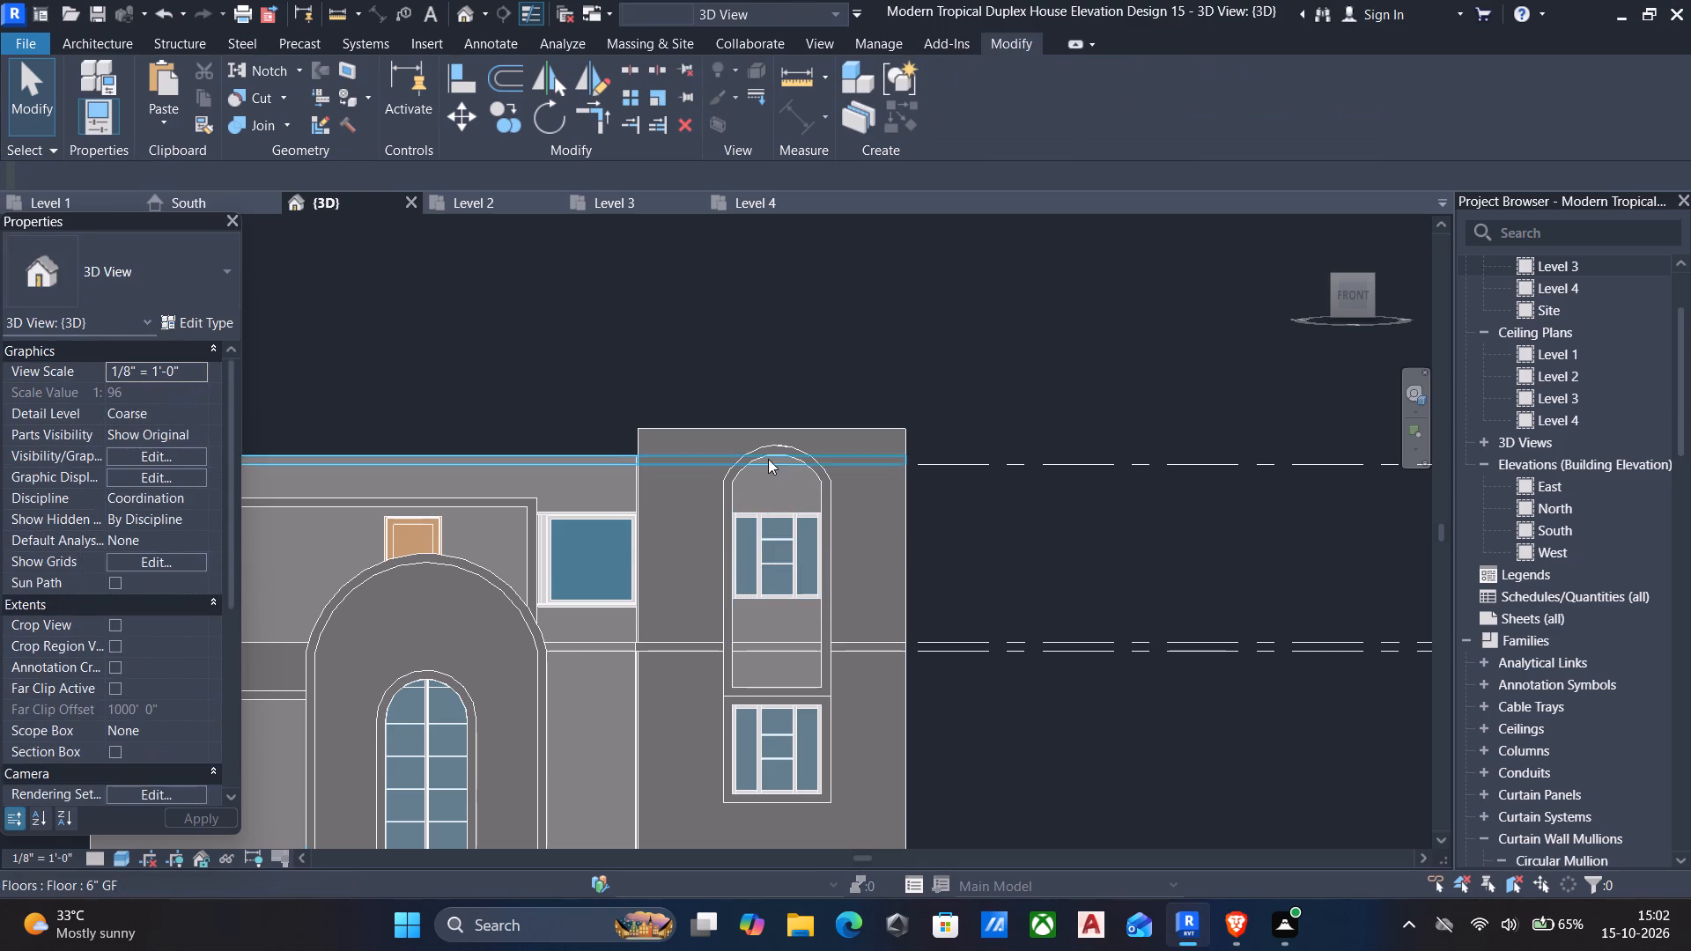
Edit the in-place arched frame extrusion around the upper window and delete the inner and outer arcs from its sketch.
{"action": "left_click", "coordinate": [757, 444]}
{"action": "left_click", "coordinate": [974, 67]}
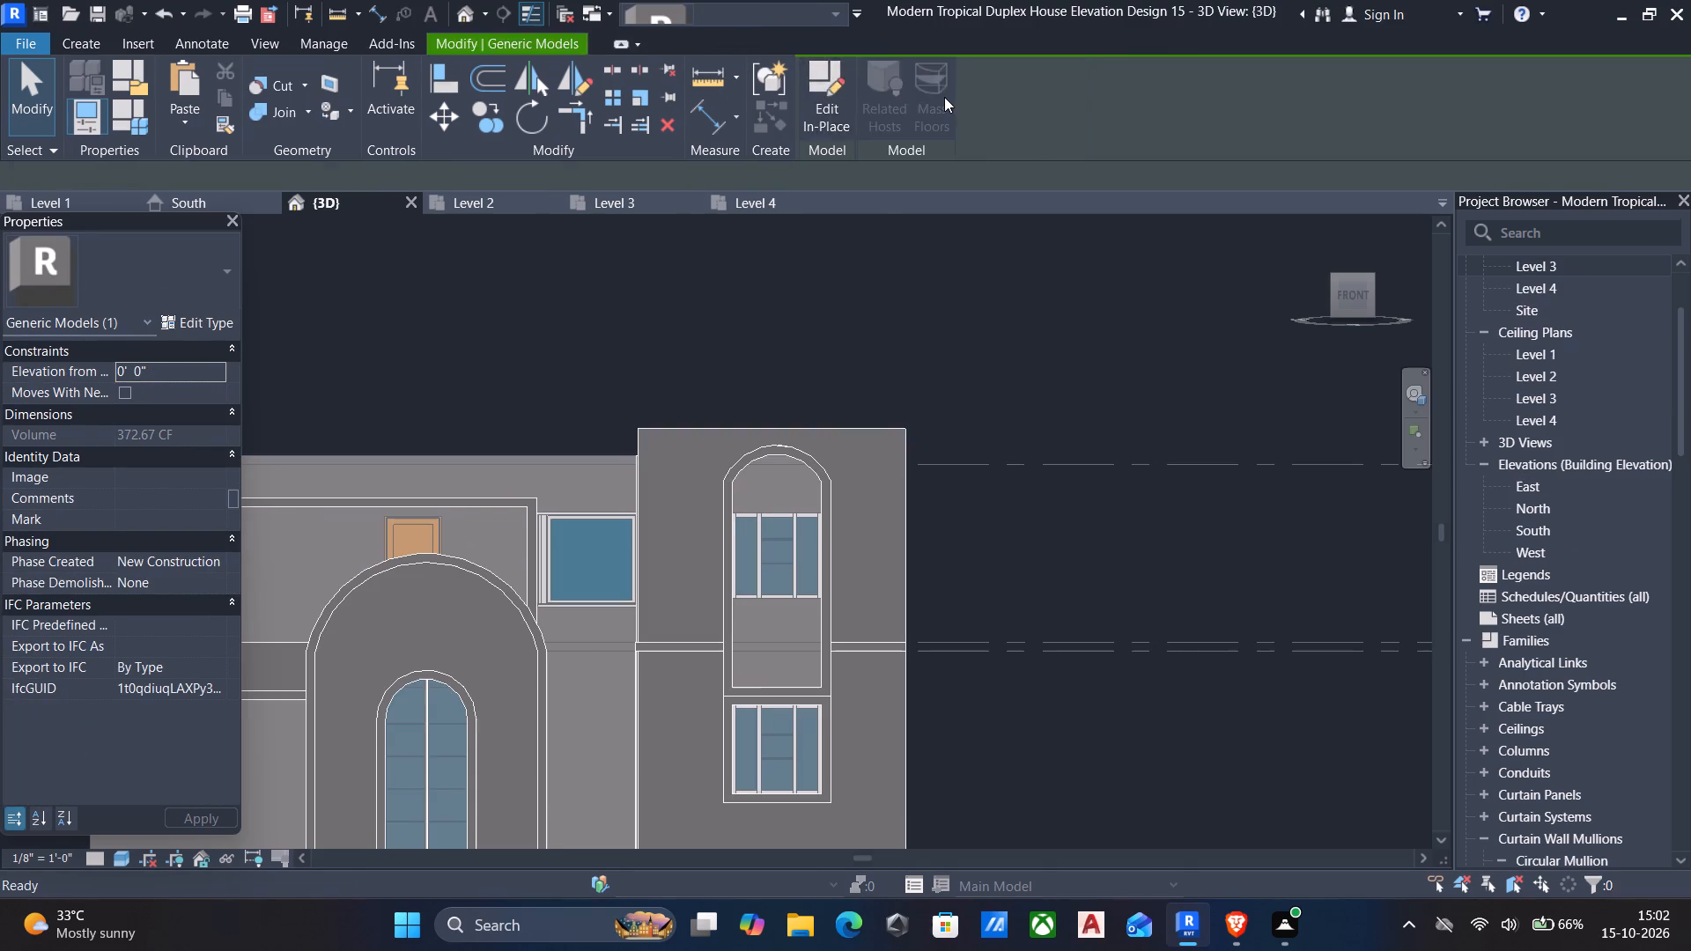
{"action": "left_click", "coordinate": [785, 448]}
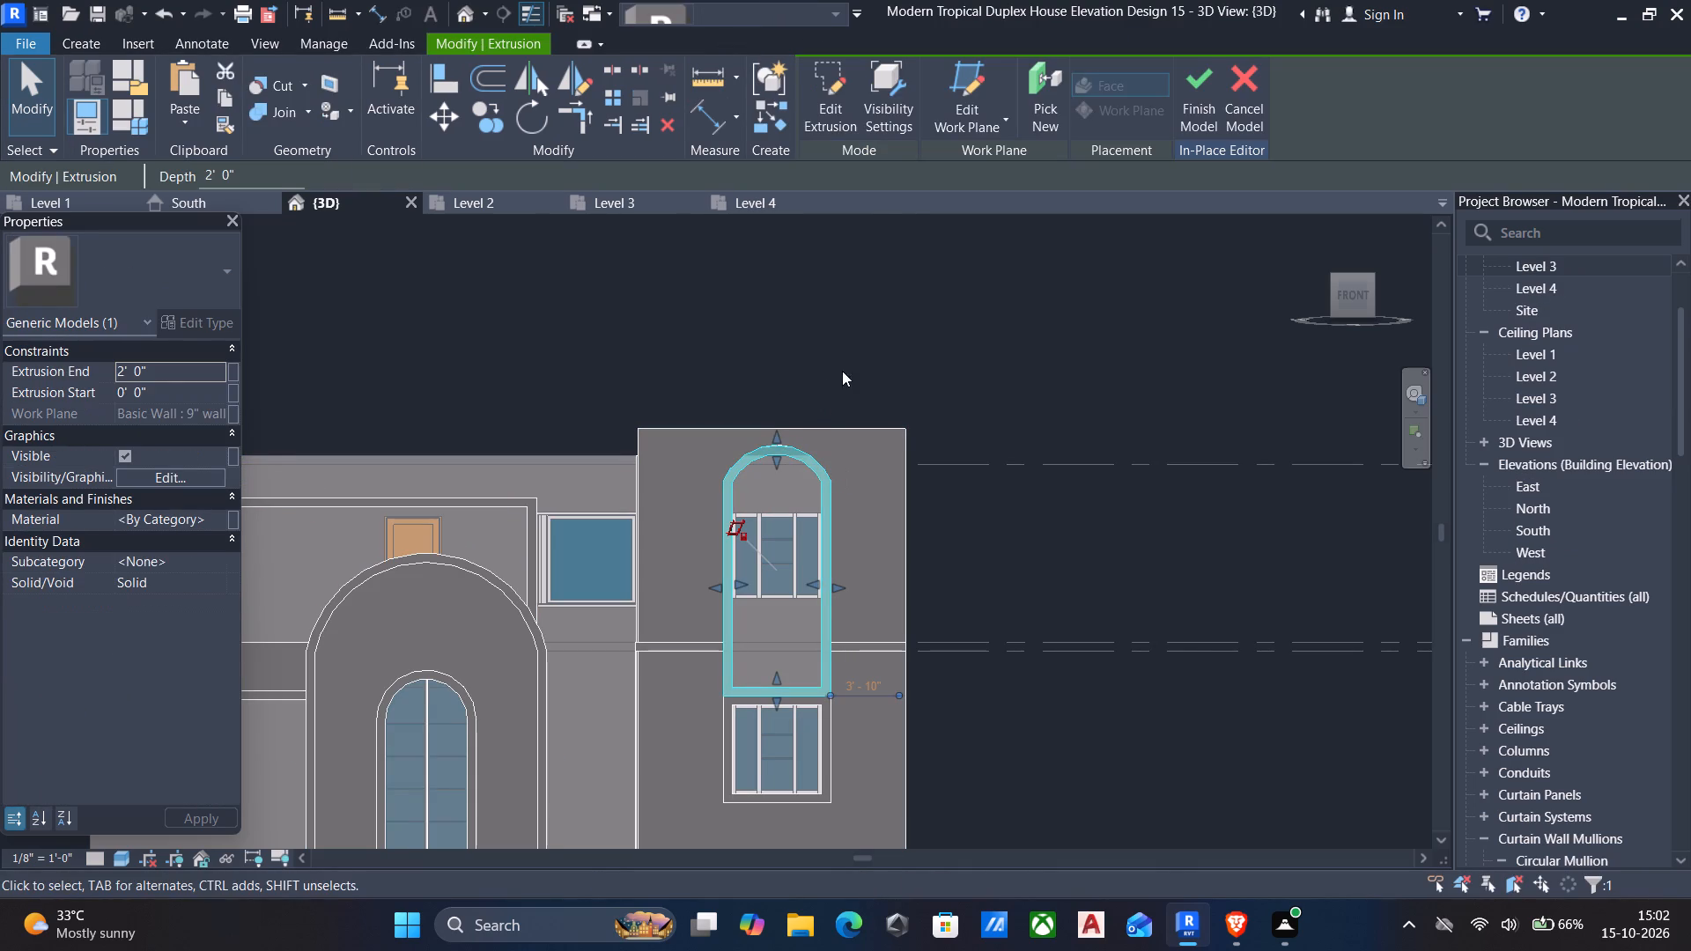
{"action": "left_click", "coordinate": [849, 95]}
{"action": "scroll", "coordinate": [790, 462], "scroll_direction": "up", "scroll_amount": 5}
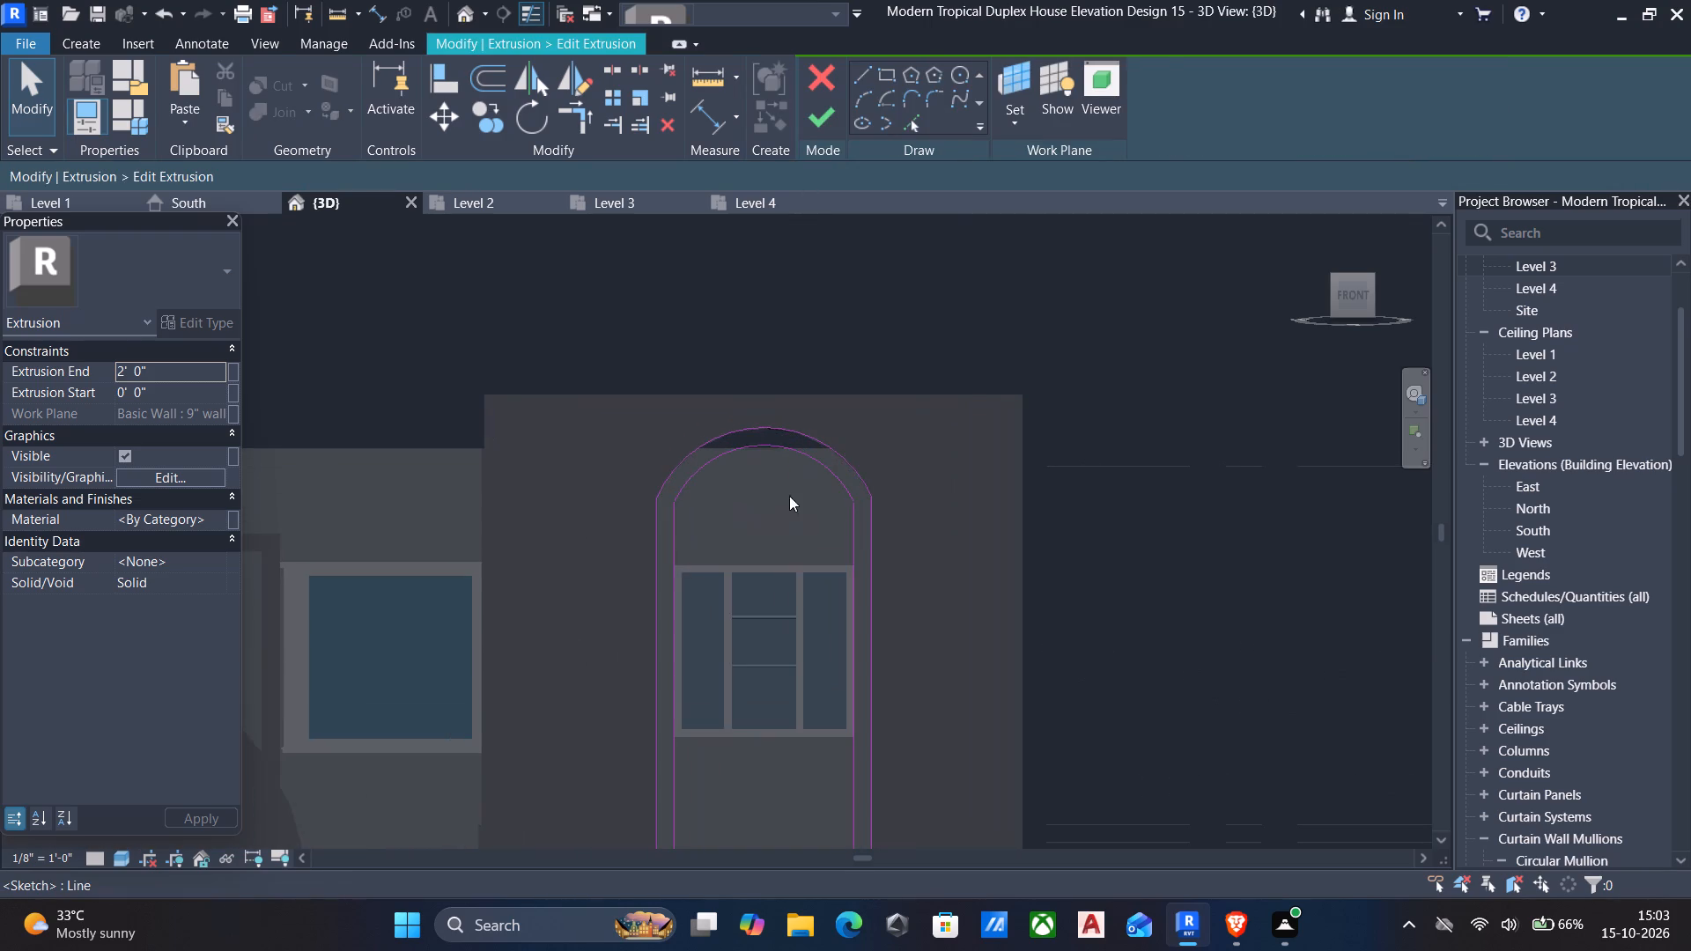
{"action": "left_click", "coordinate": [1348, 301]}
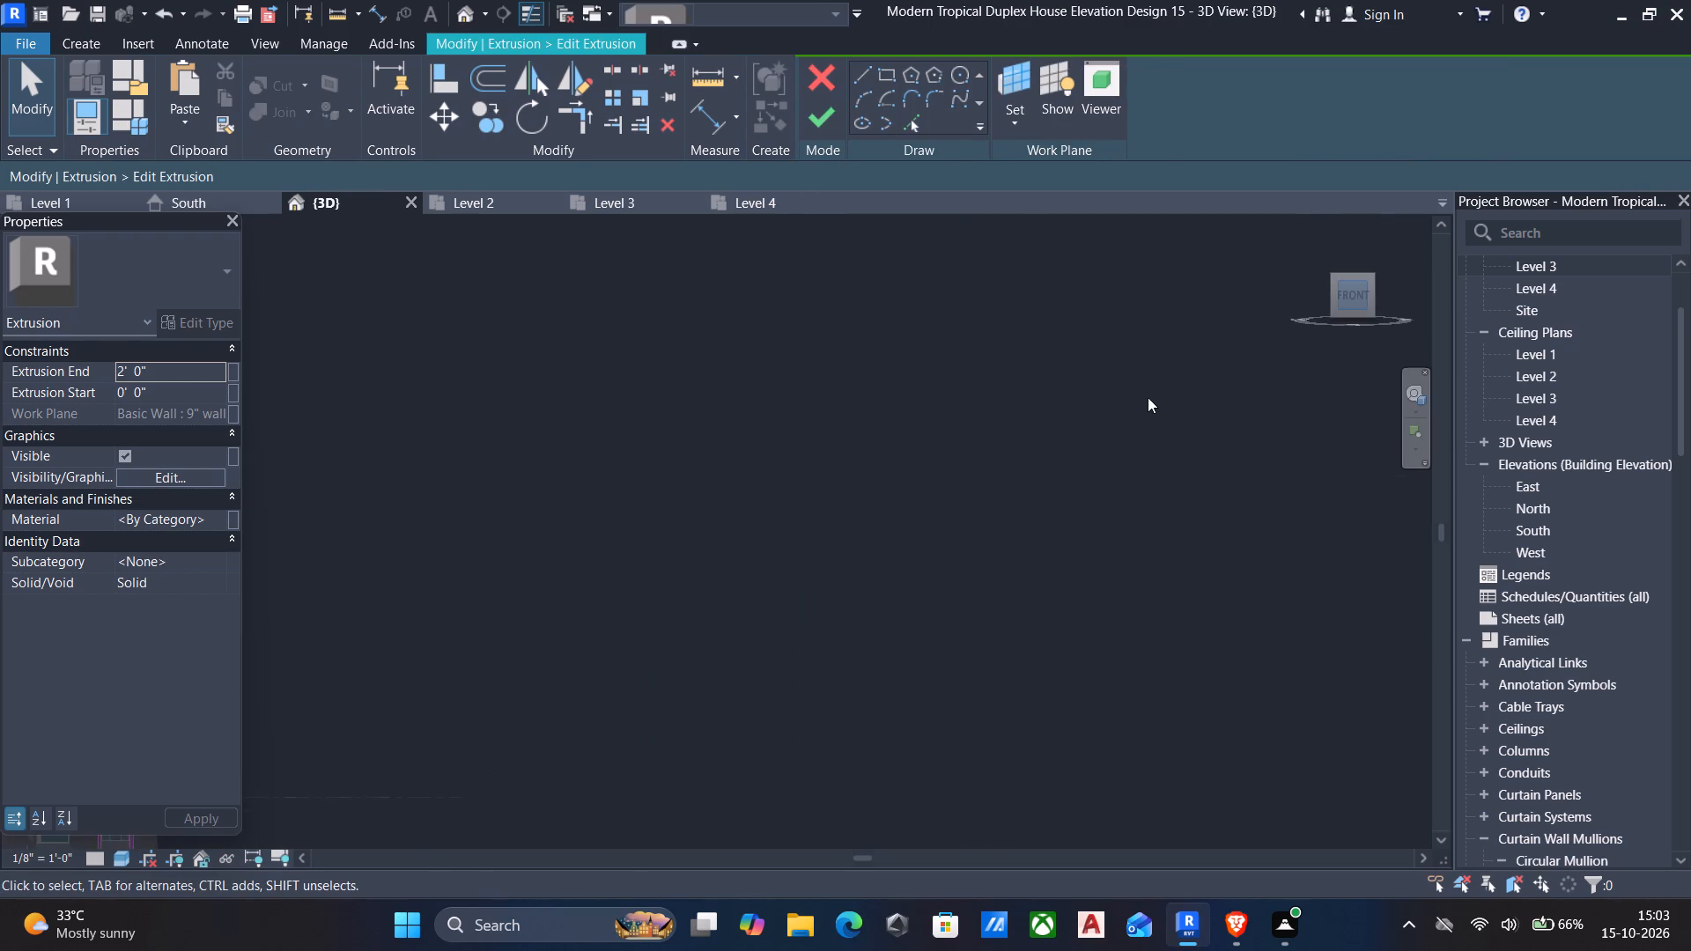
{"action": "scroll", "coordinate": [834, 548], "scroll_direction": "up", "scroll_amount": 5}
{"action": "scroll", "coordinate": [662, 440], "scroll_direction": "up", "scroll_amount": 2}
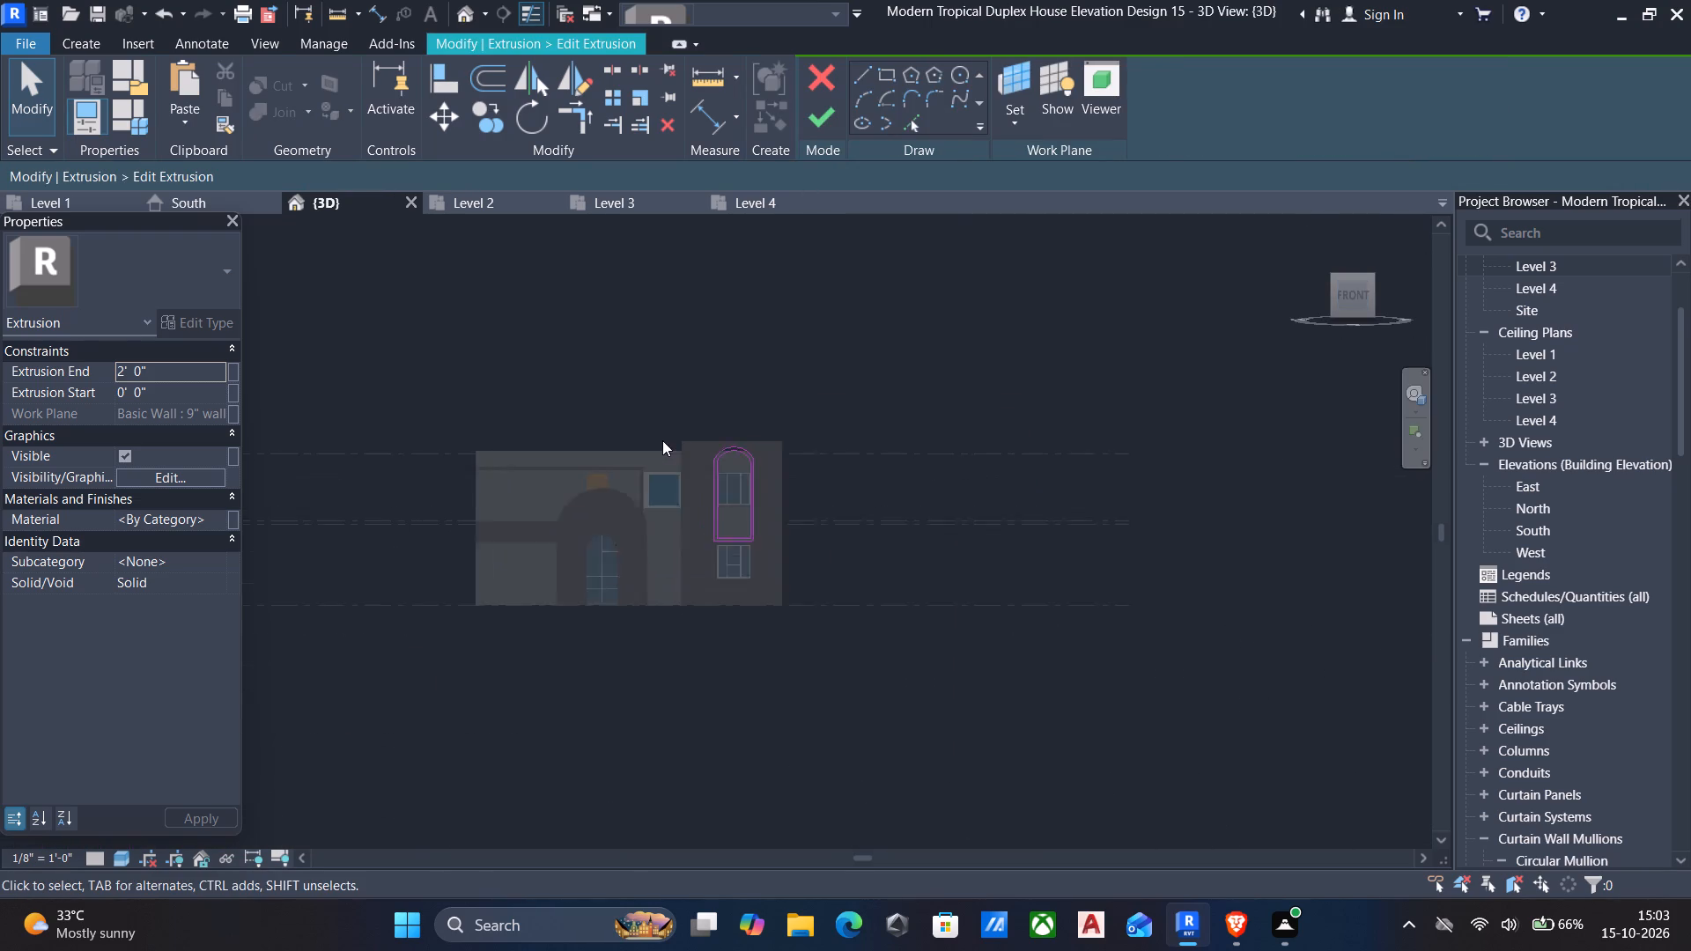
{"action": "scroll", "coordinate": [662, 440], "scroll_direction": "up", "scroll_amount": 3}
{"action": "scroll", "coordinate": [758, 409], "scroll_direction": "up", "scroll_amount": 5}
{"action": "scroll", "coordinate": [779, 542], "scroll_direction": "up", "scroll_amount": 5}
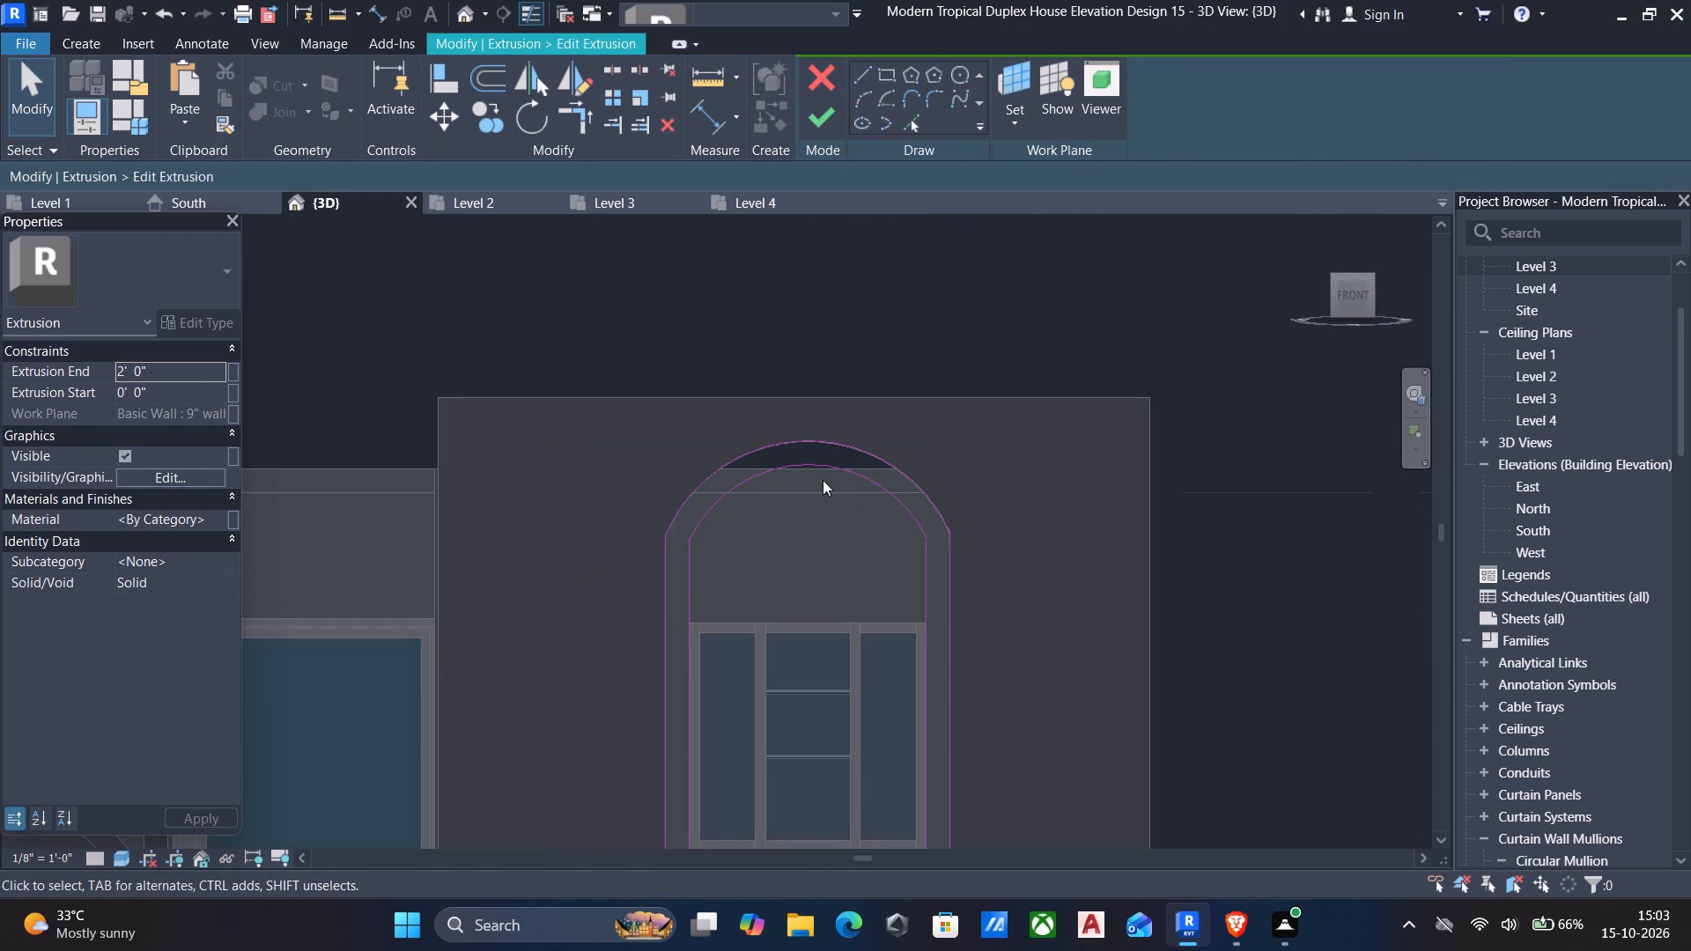
{"action": "left_click", "coordinate": [792, 461]}
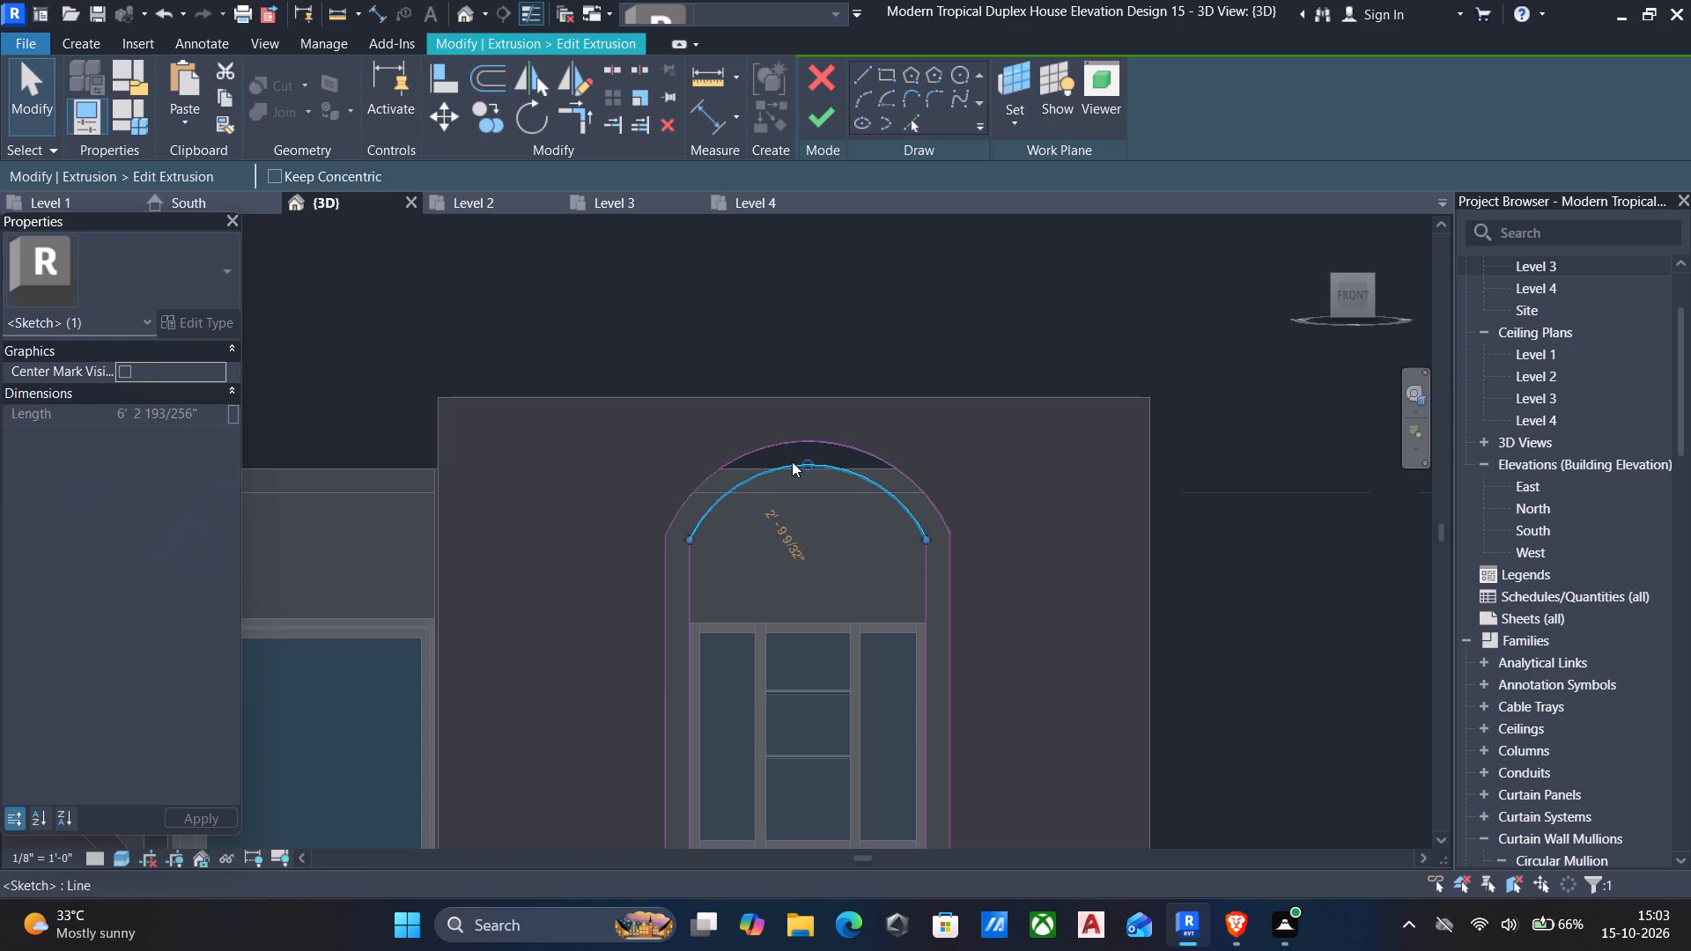
{"action": "key", "text": "Delete"}
{"action": "left_click", "coordinate": [784, 441]}
{"action": "key", "text": "Delete"}
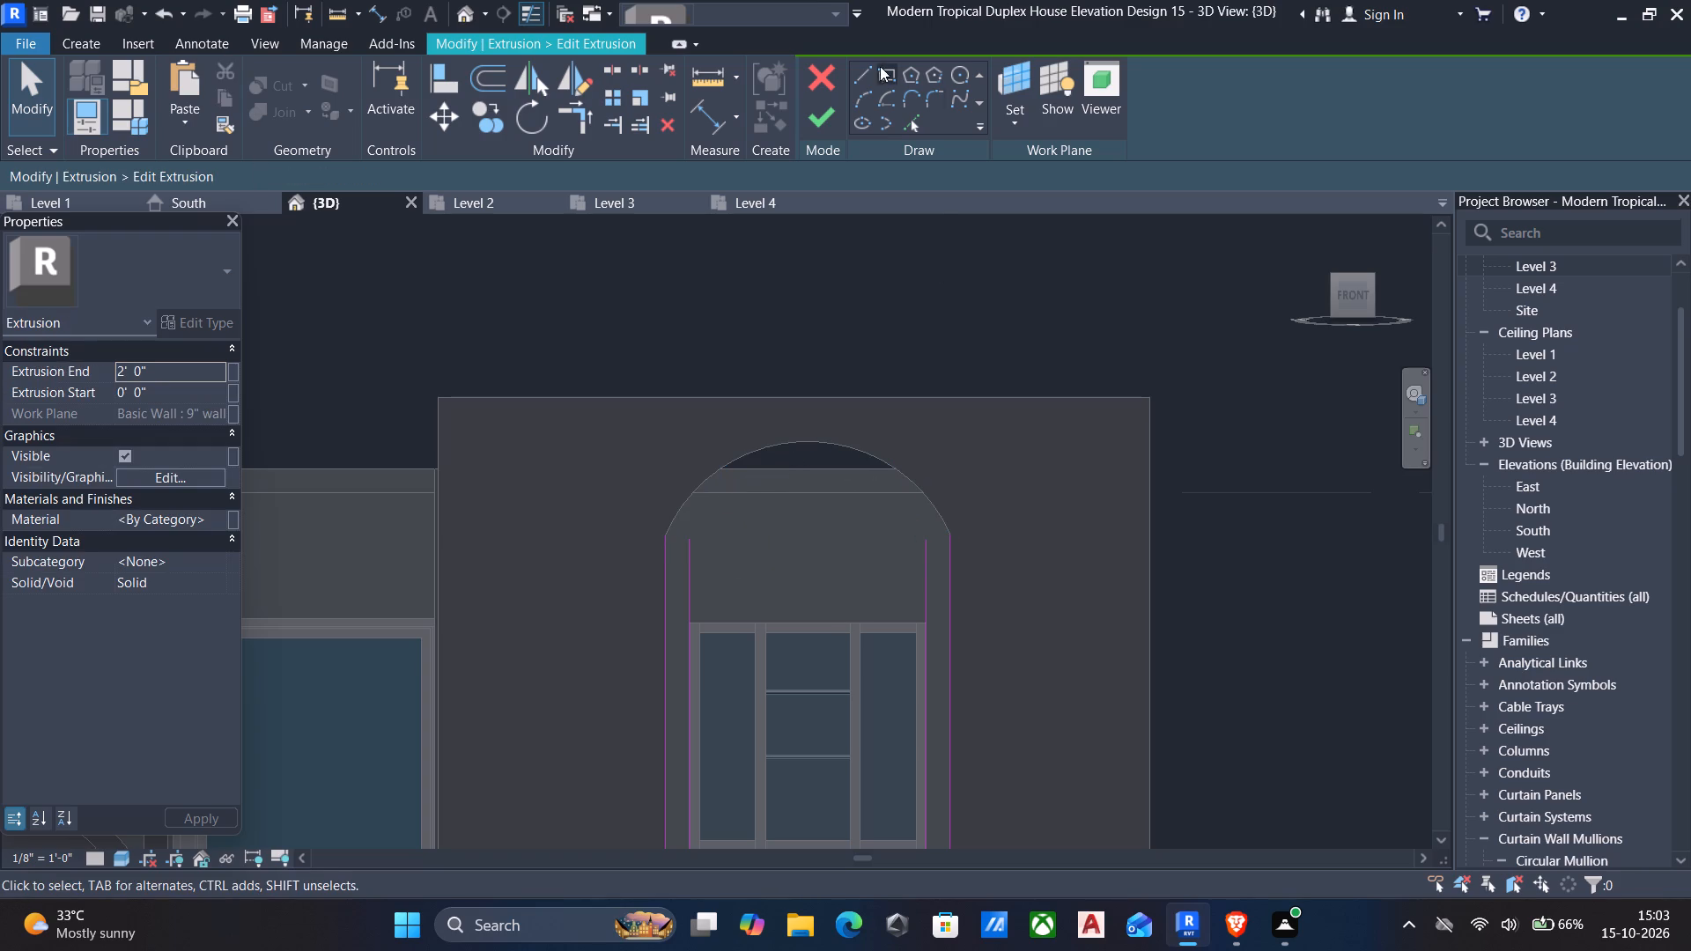
Draw a three-point inner arc of about 2'-6" radius in the frame sketch, spanning the window's two top corners.
{"action": "left_click", "coordinate": [871, 100]}
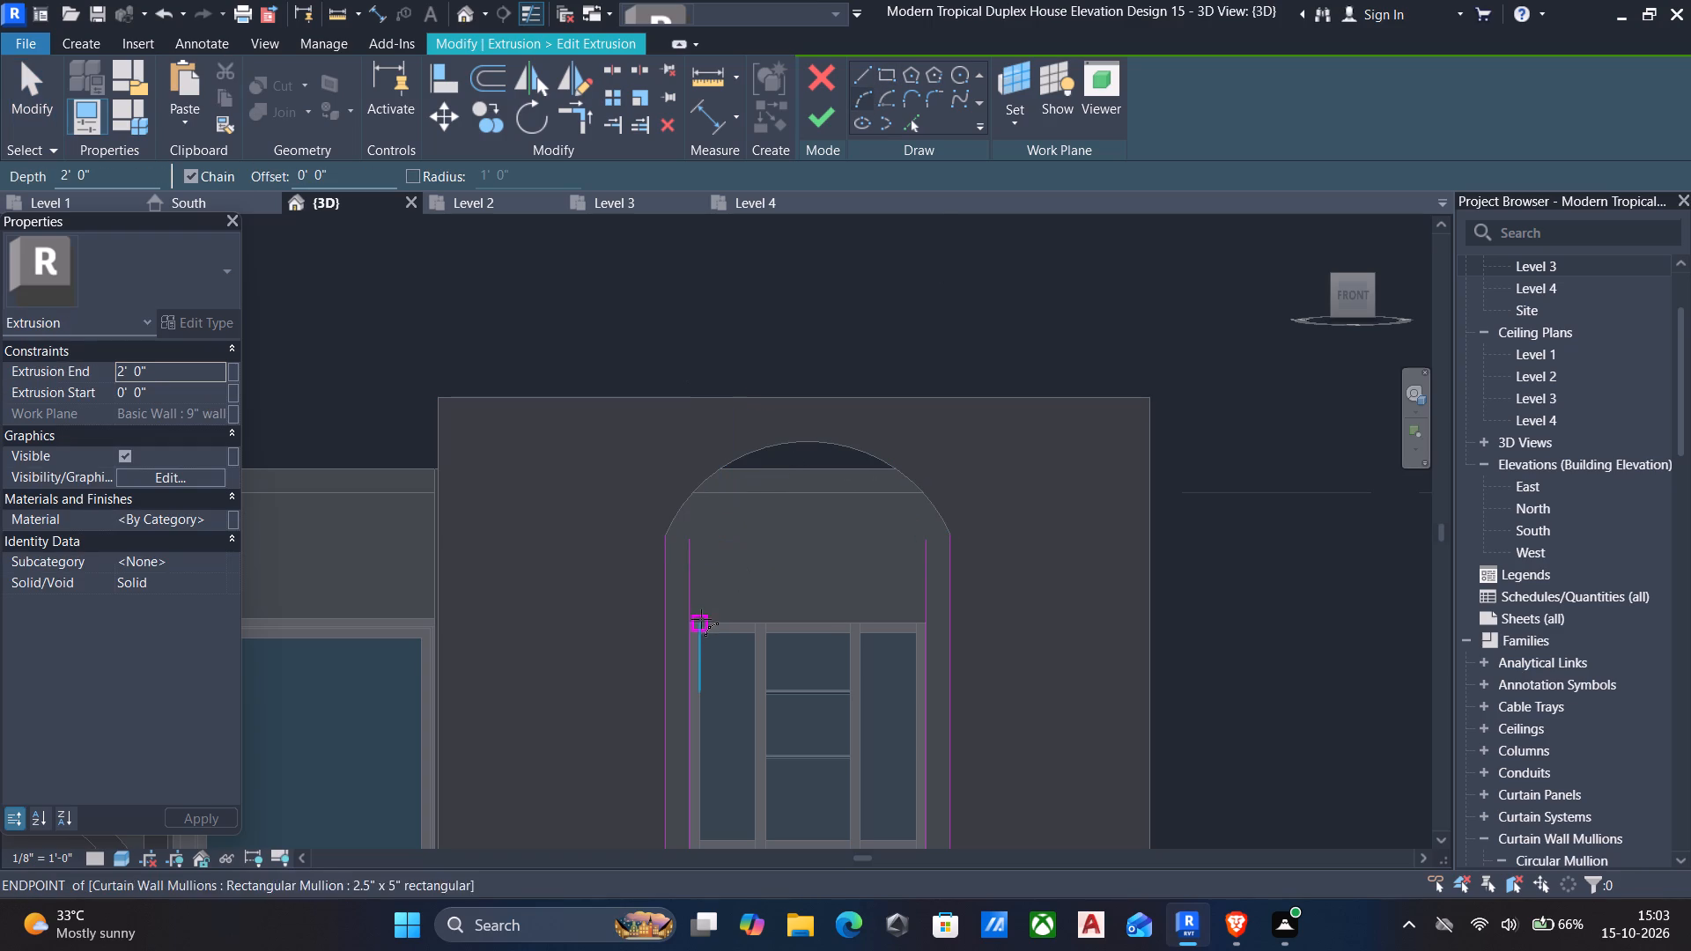
{"action": "left_click", "coordinate": [695, 622]}
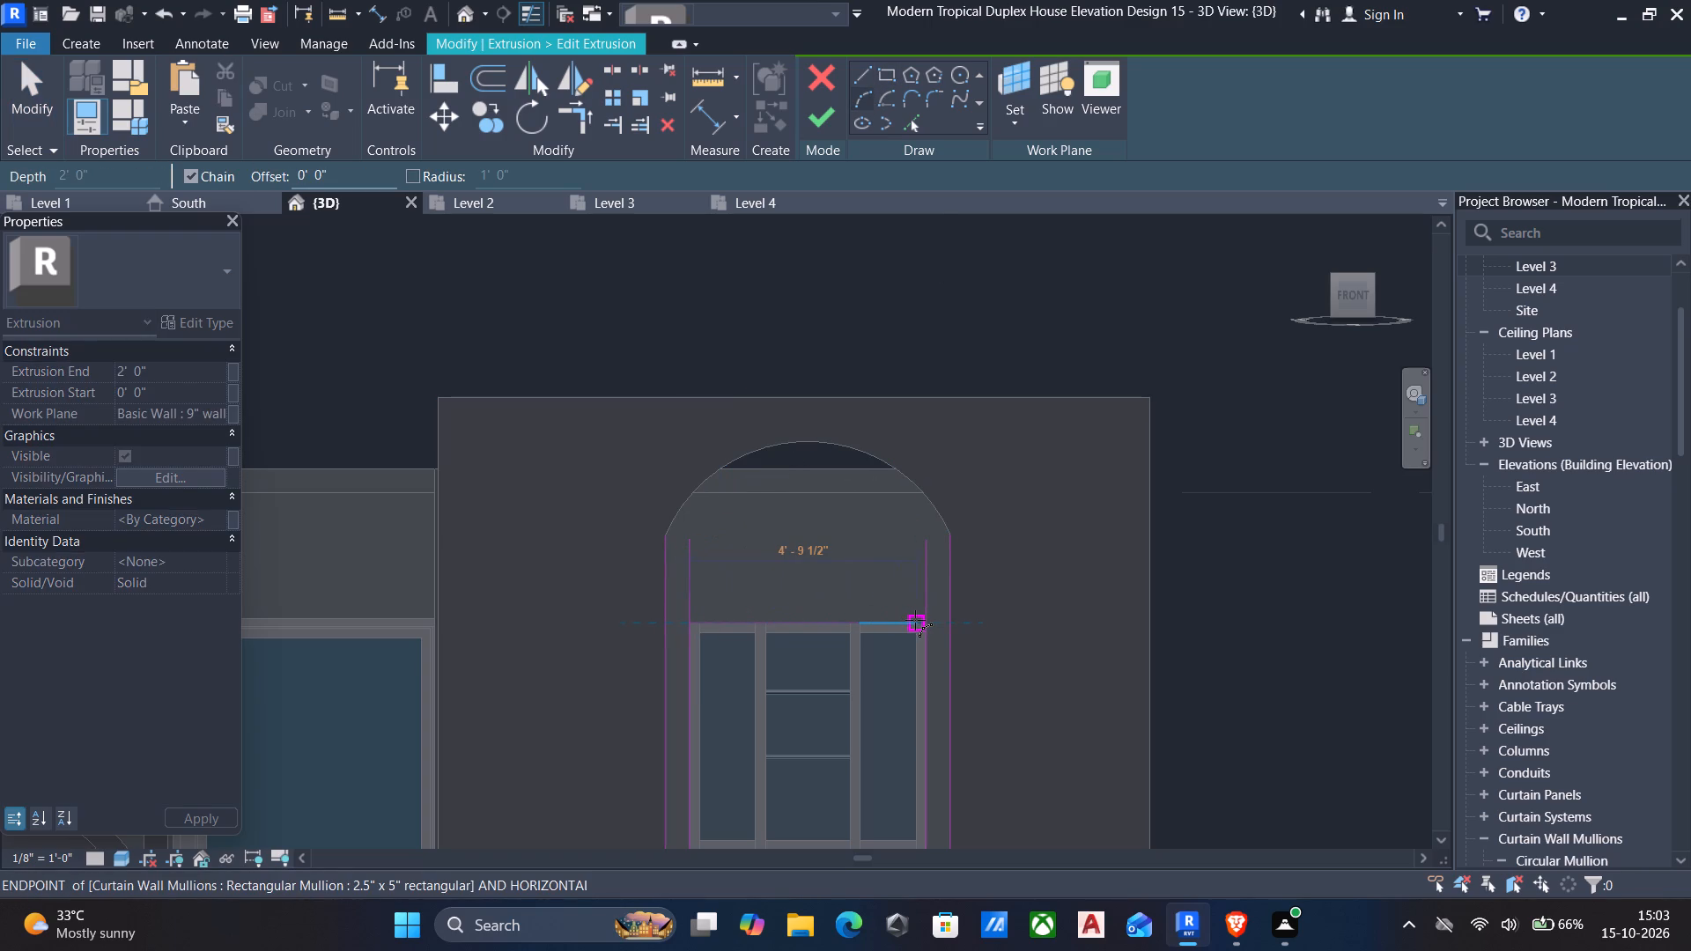
{"action": "left_click", "coordinate": [919, 620]}
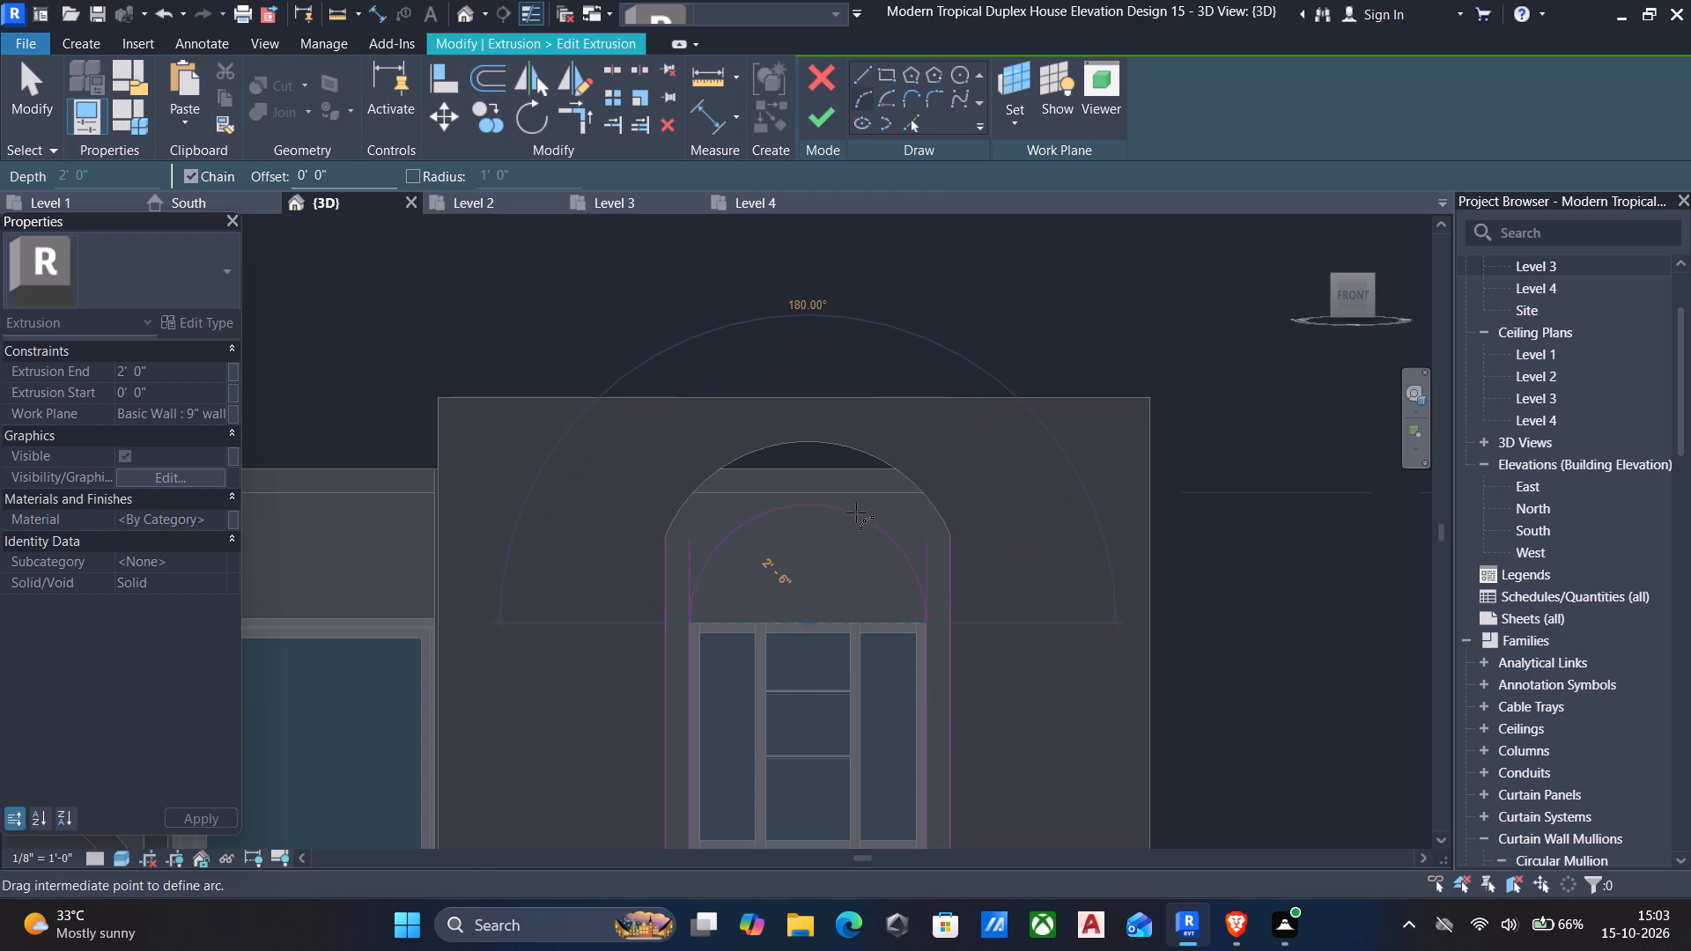
{"action": "left_click", "coordinate": [853, 520]}
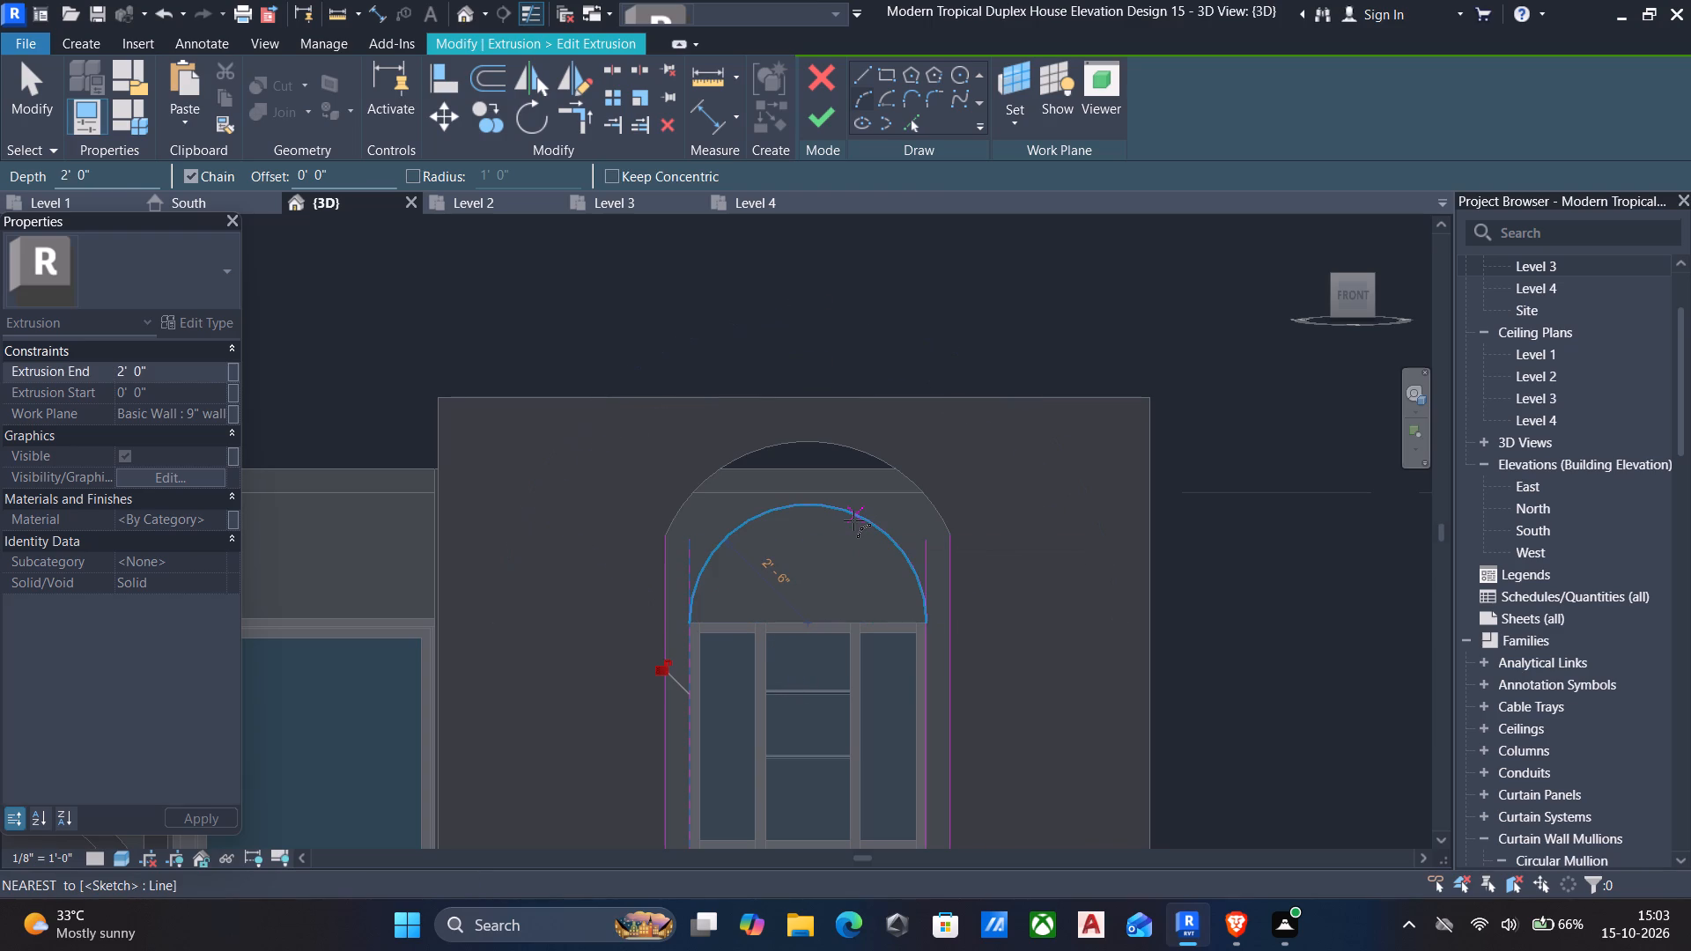
{"action": "key", "text": "Escape"}
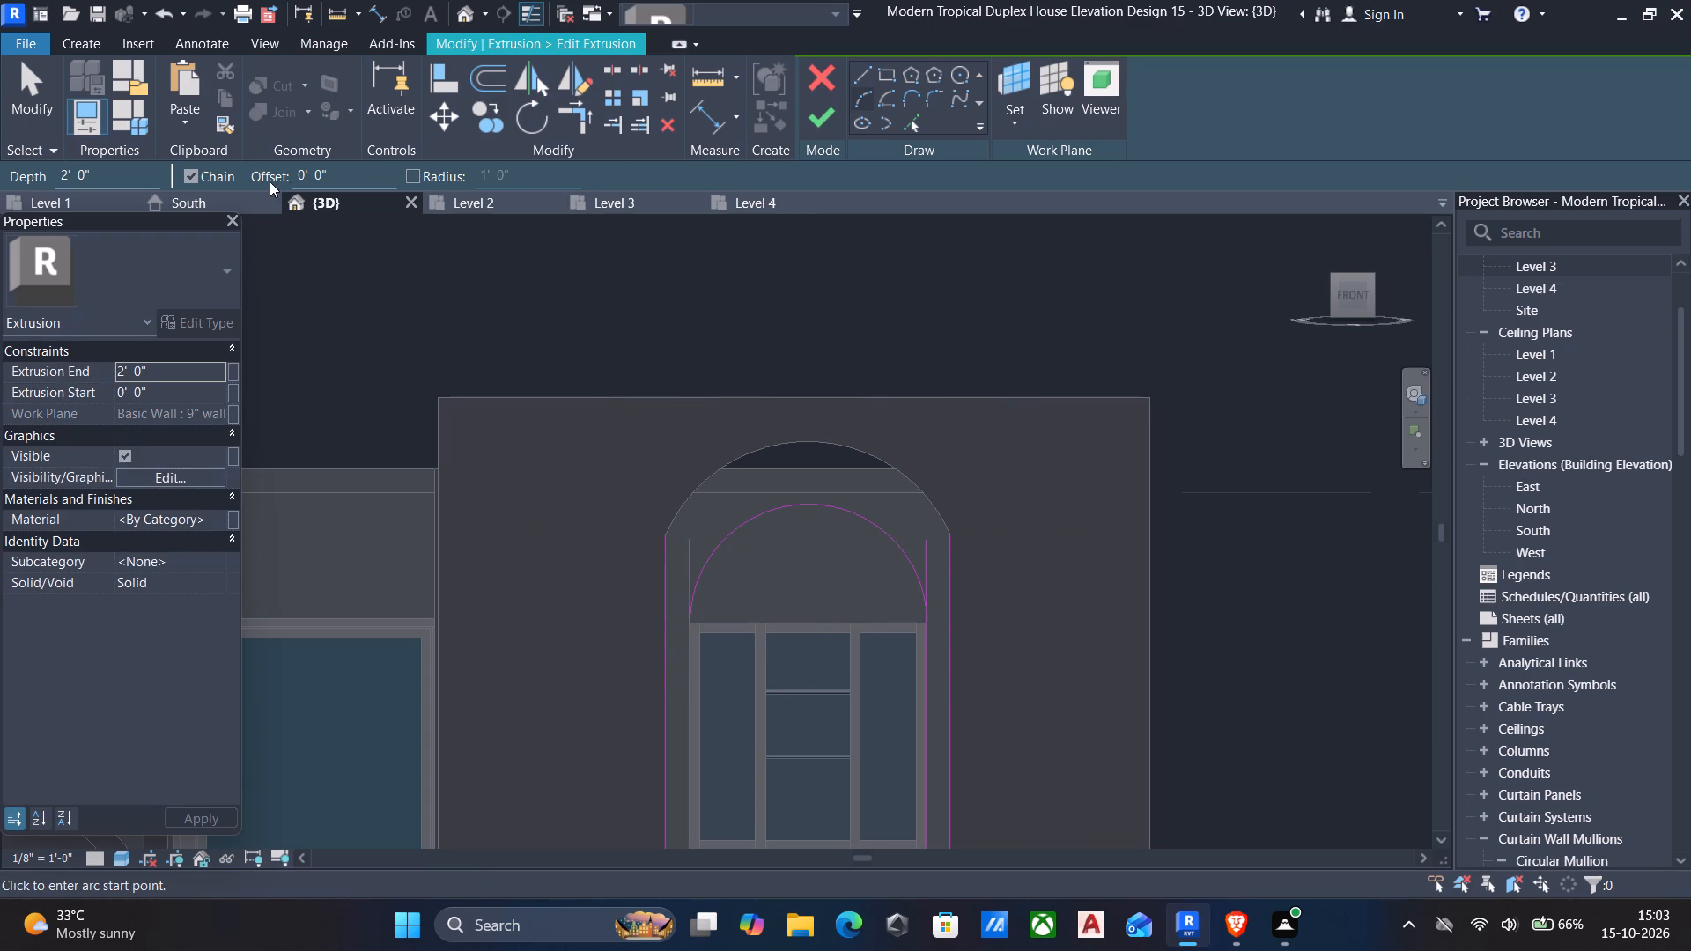
Add the frame's outer arc by picking the new inner arc with a 6" outward offset.
{"action": "left_click_drag", "start_coordinate": [368, 183], "coordinate": [88, 169]}
{"action": "key", "text": "6"}
{"action": "key", "text": "shift+quotedbl"}
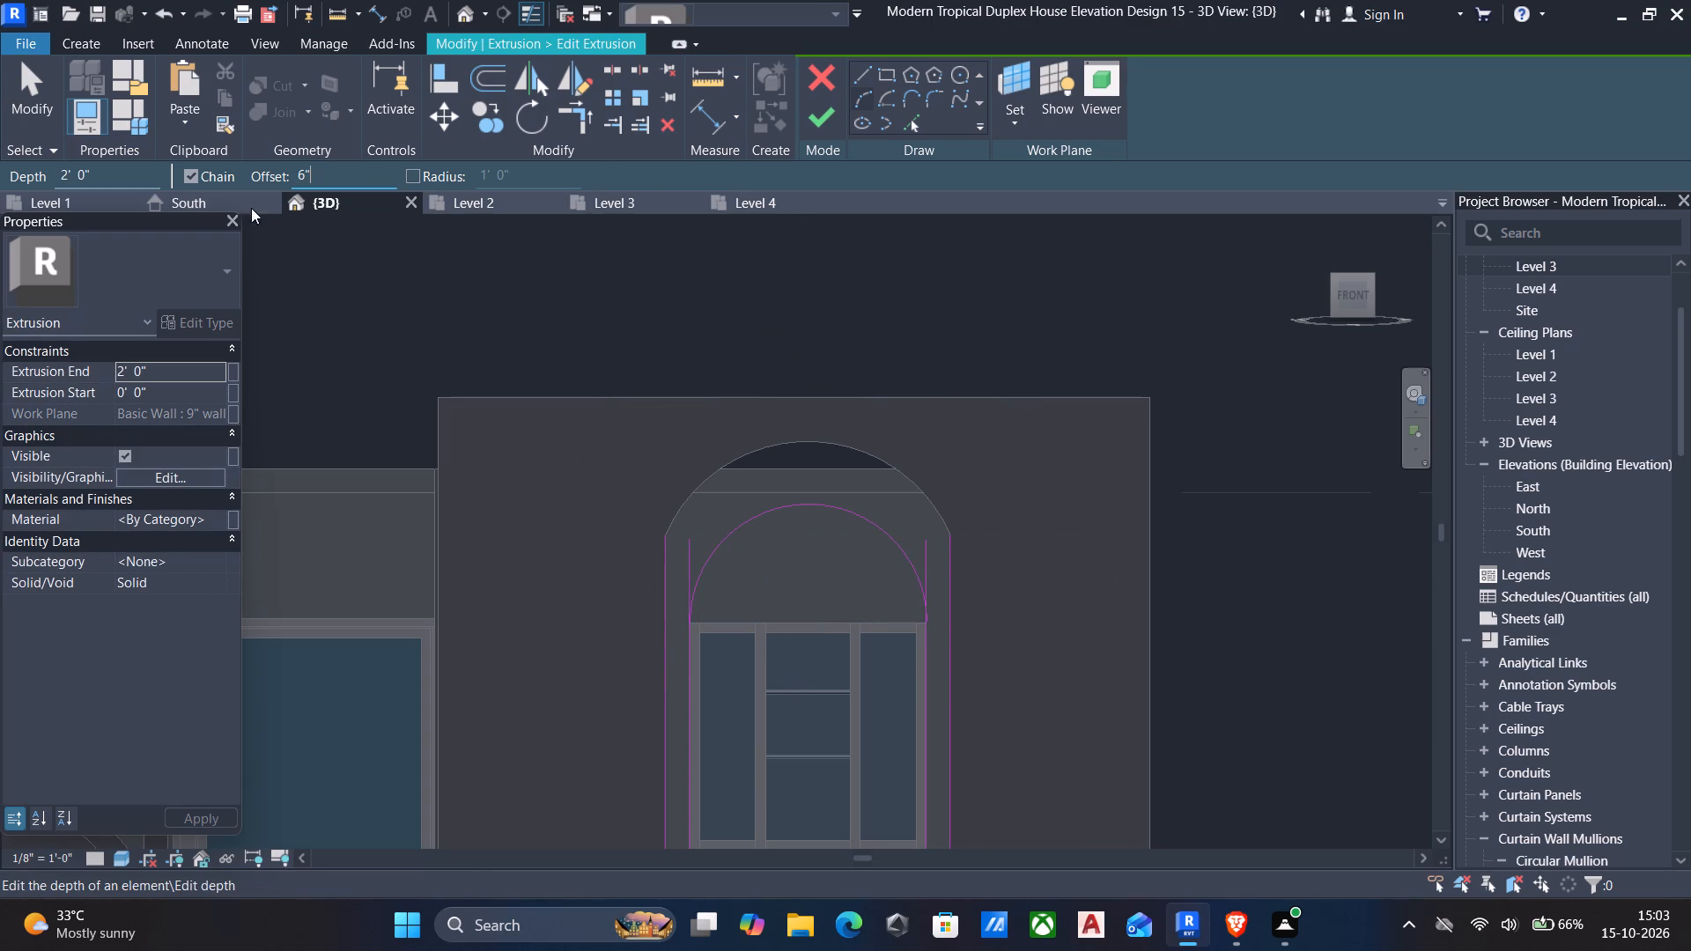
{"action": "left_click", "coordinate": [906, 121]}
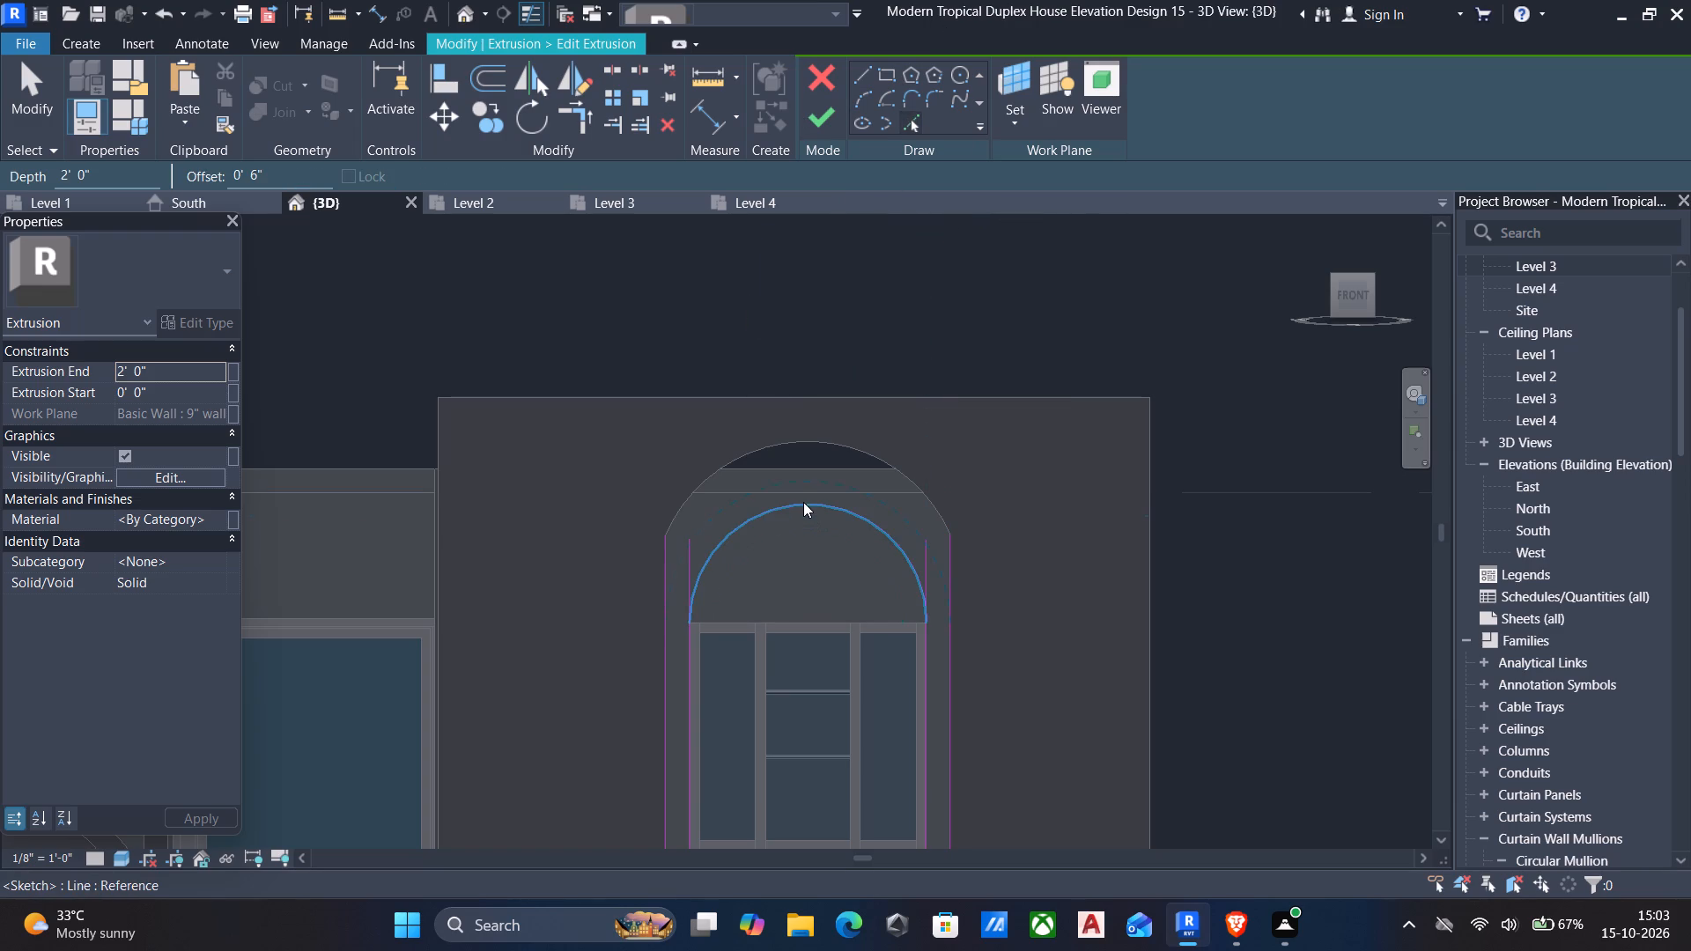
{"action": "left_click", "coordinate": [801, 504]}
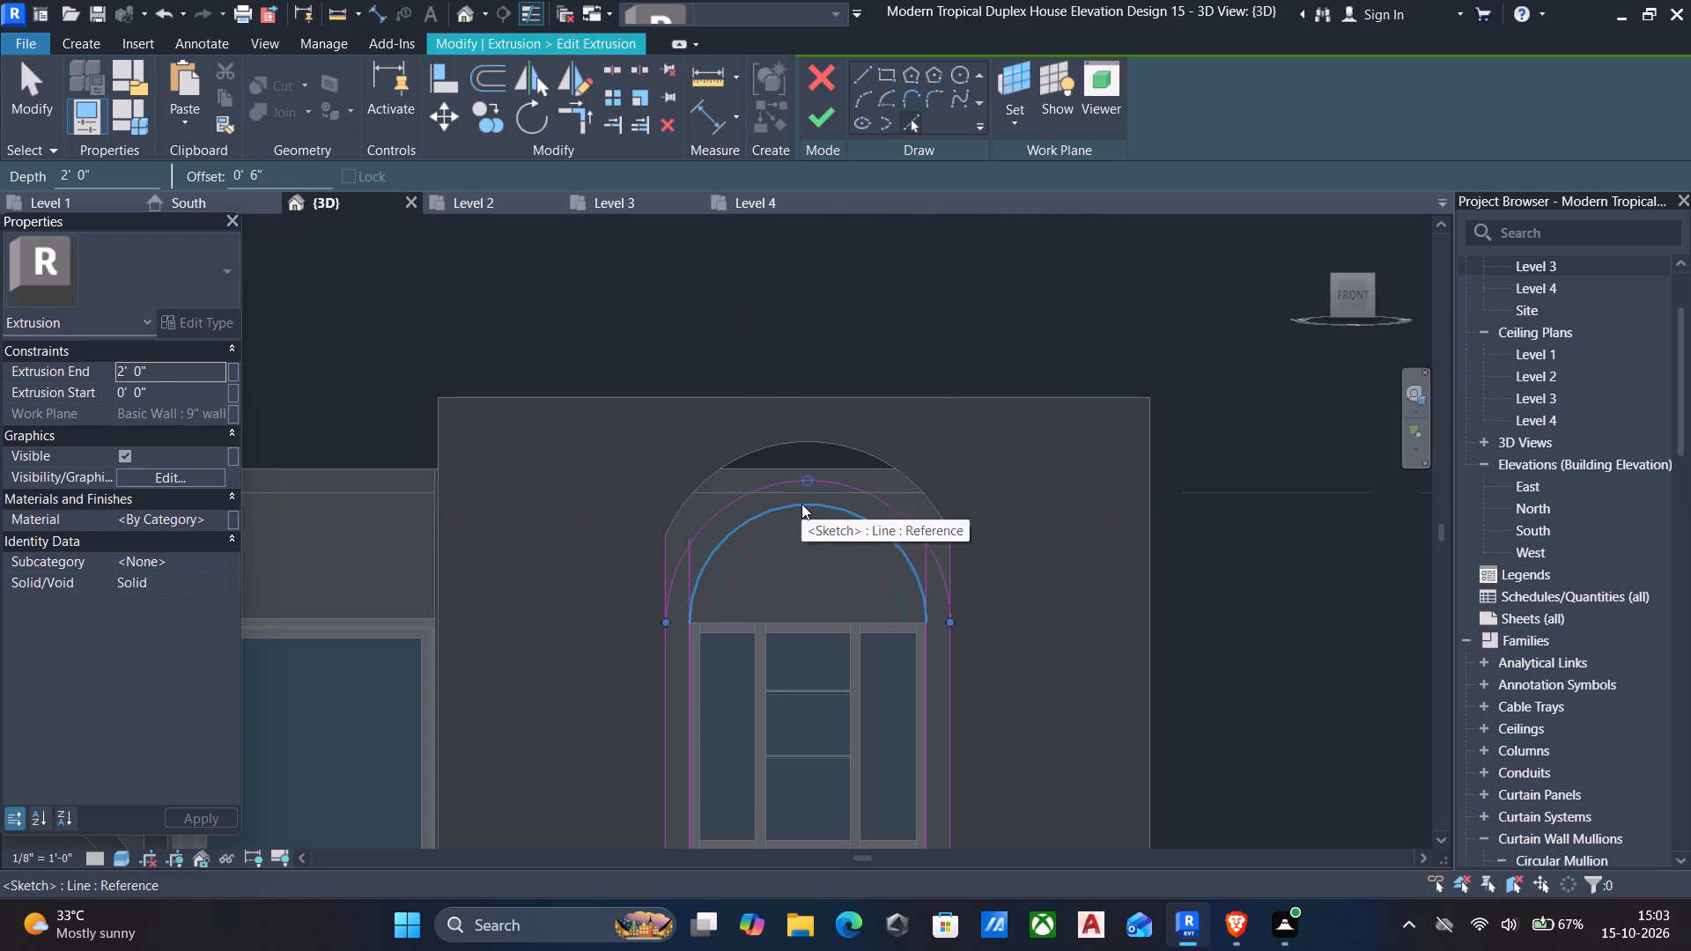
{"action": "key", "text": "Escape"}
{"action": "key", "text": "Escape"}
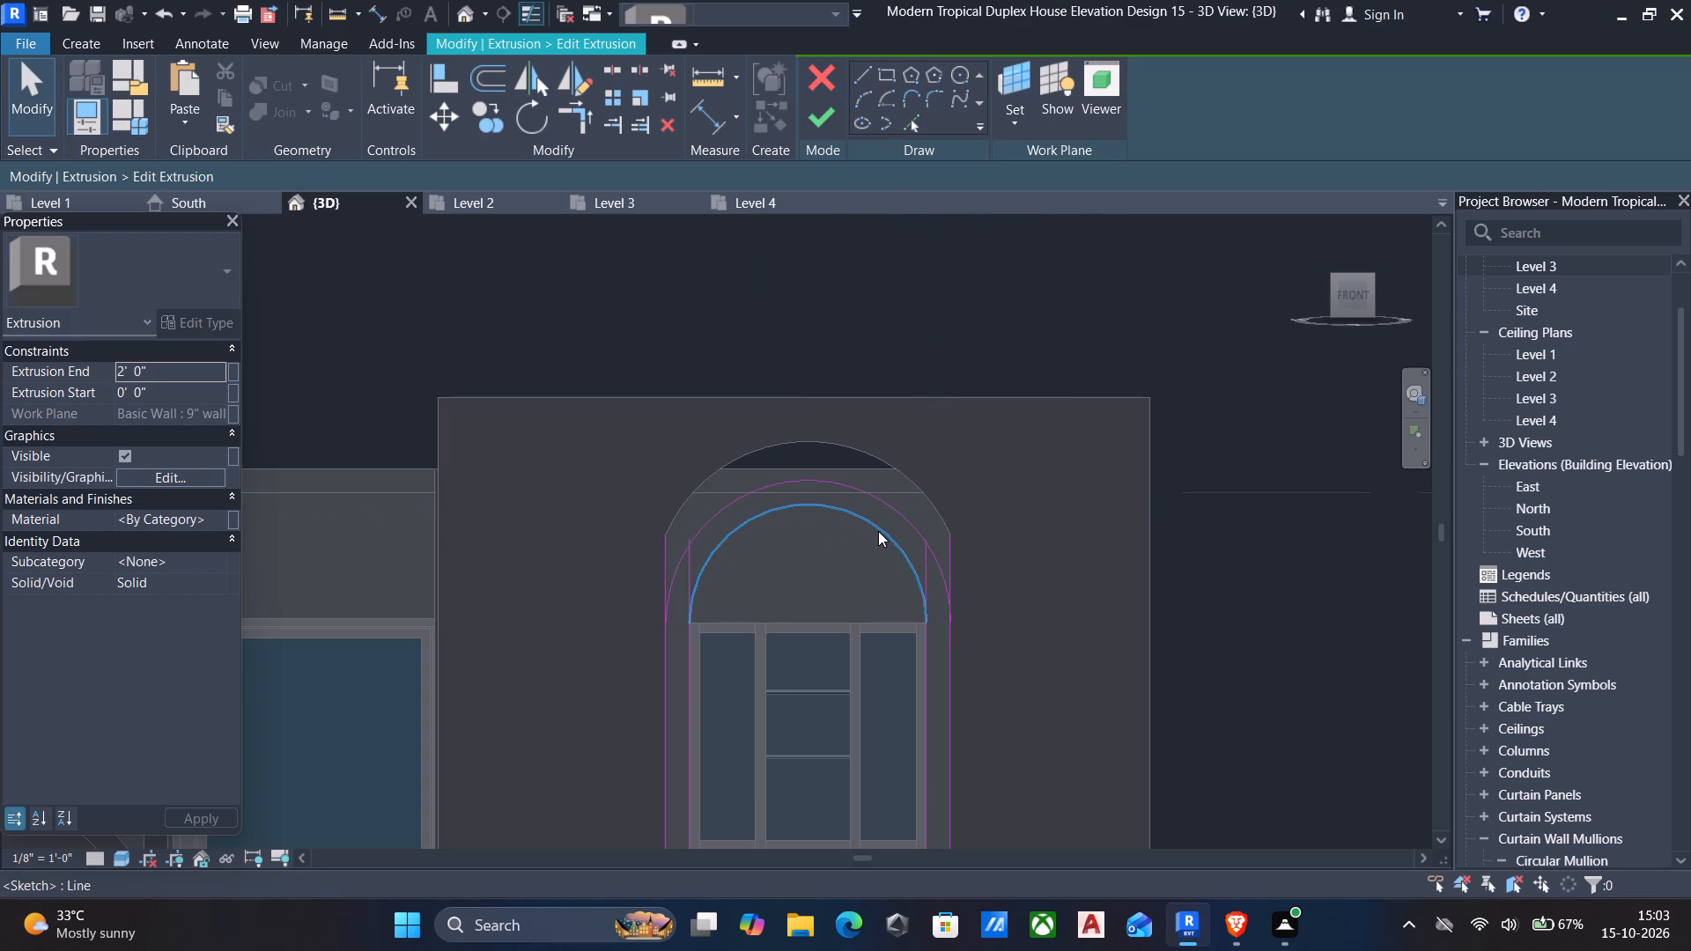
Trim the frame's inner and outer side lines to the new arcs and finish the extrusion sketch.
{"action": "type", "text": "tr"}
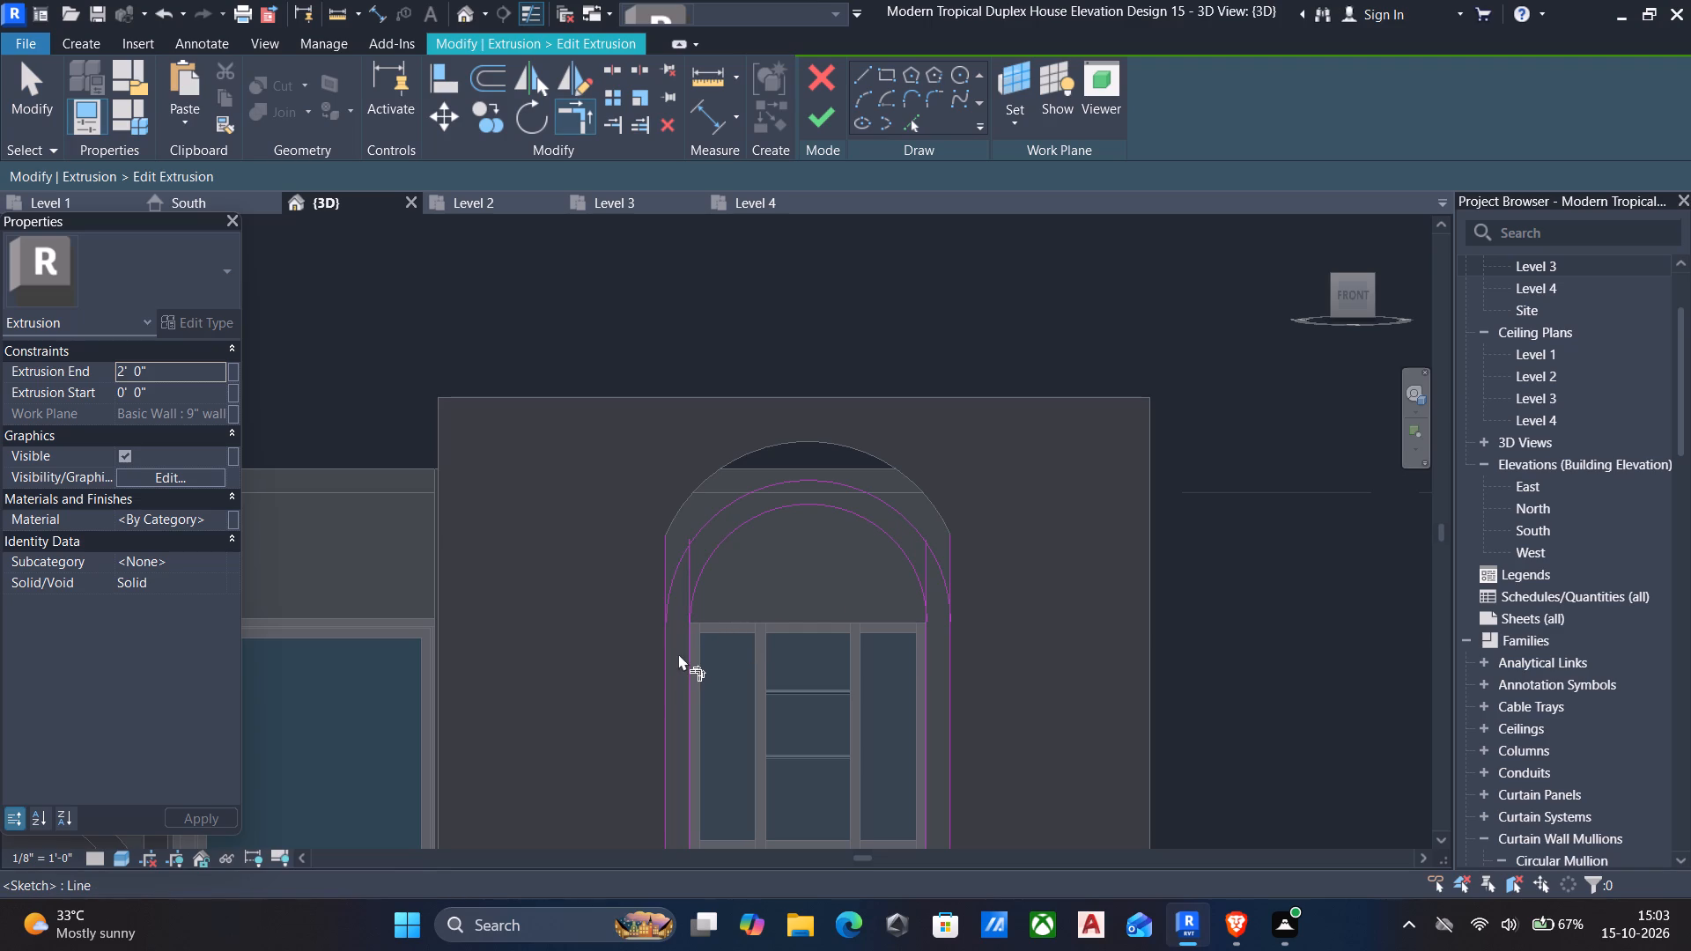
{"action": "left_click", "coordinate": [685, 653]}
{"action": "left_click", "coordinate": [713, 556]}
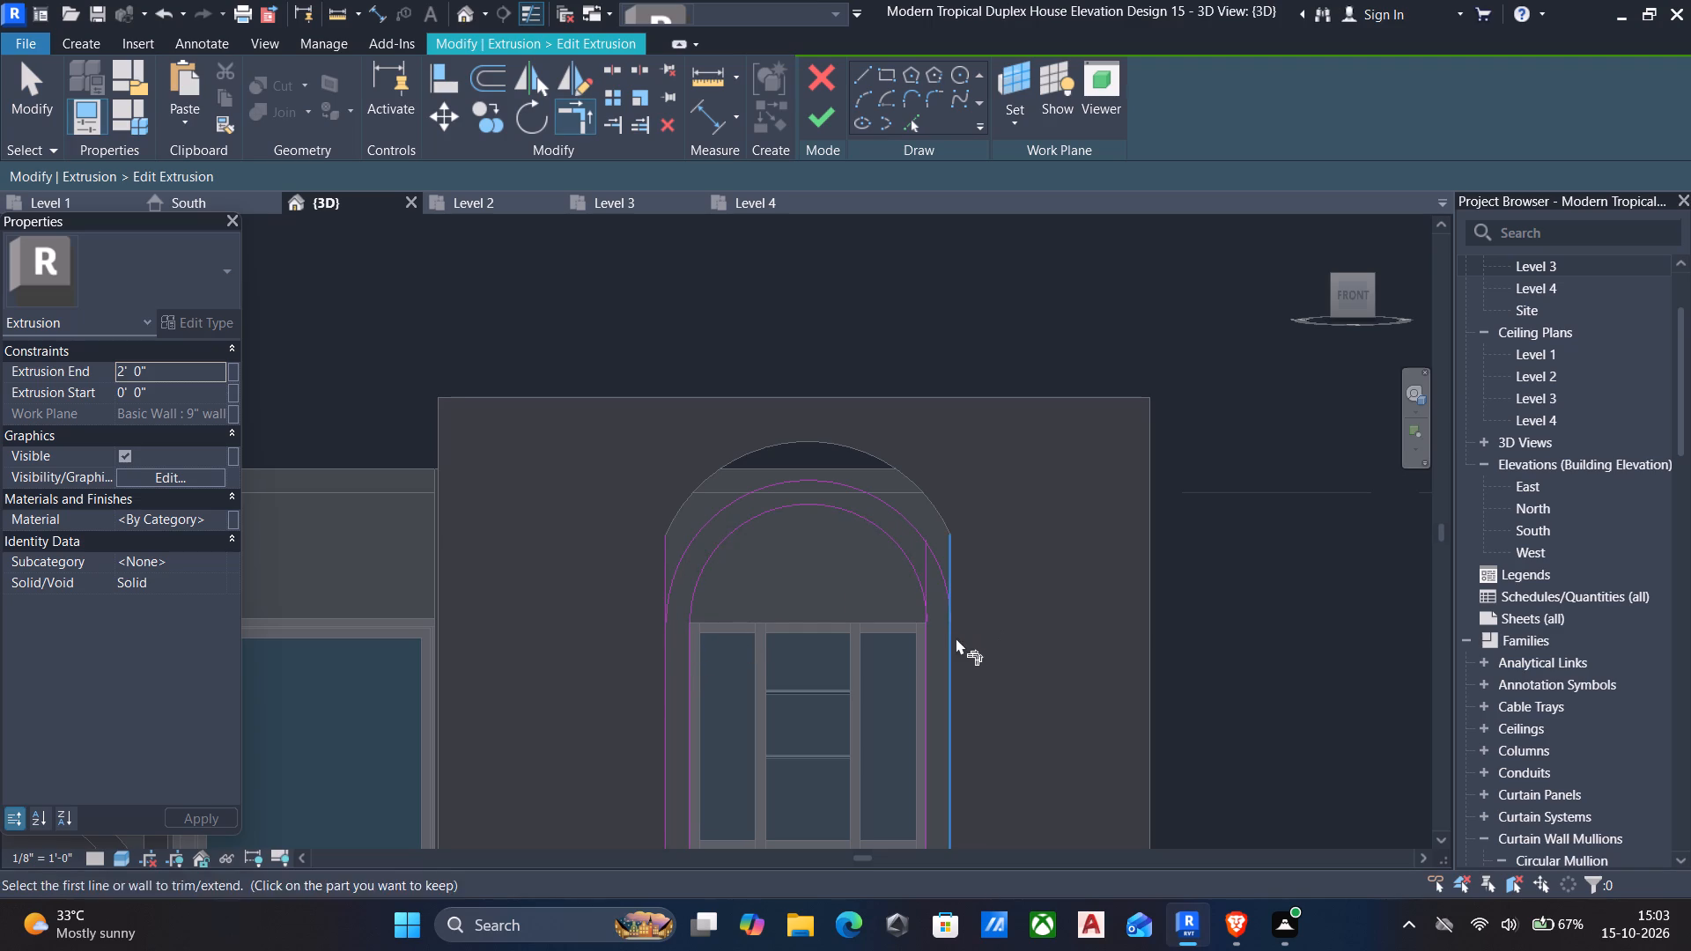
{"action": "left_click", "coordinate": [924, 648]}
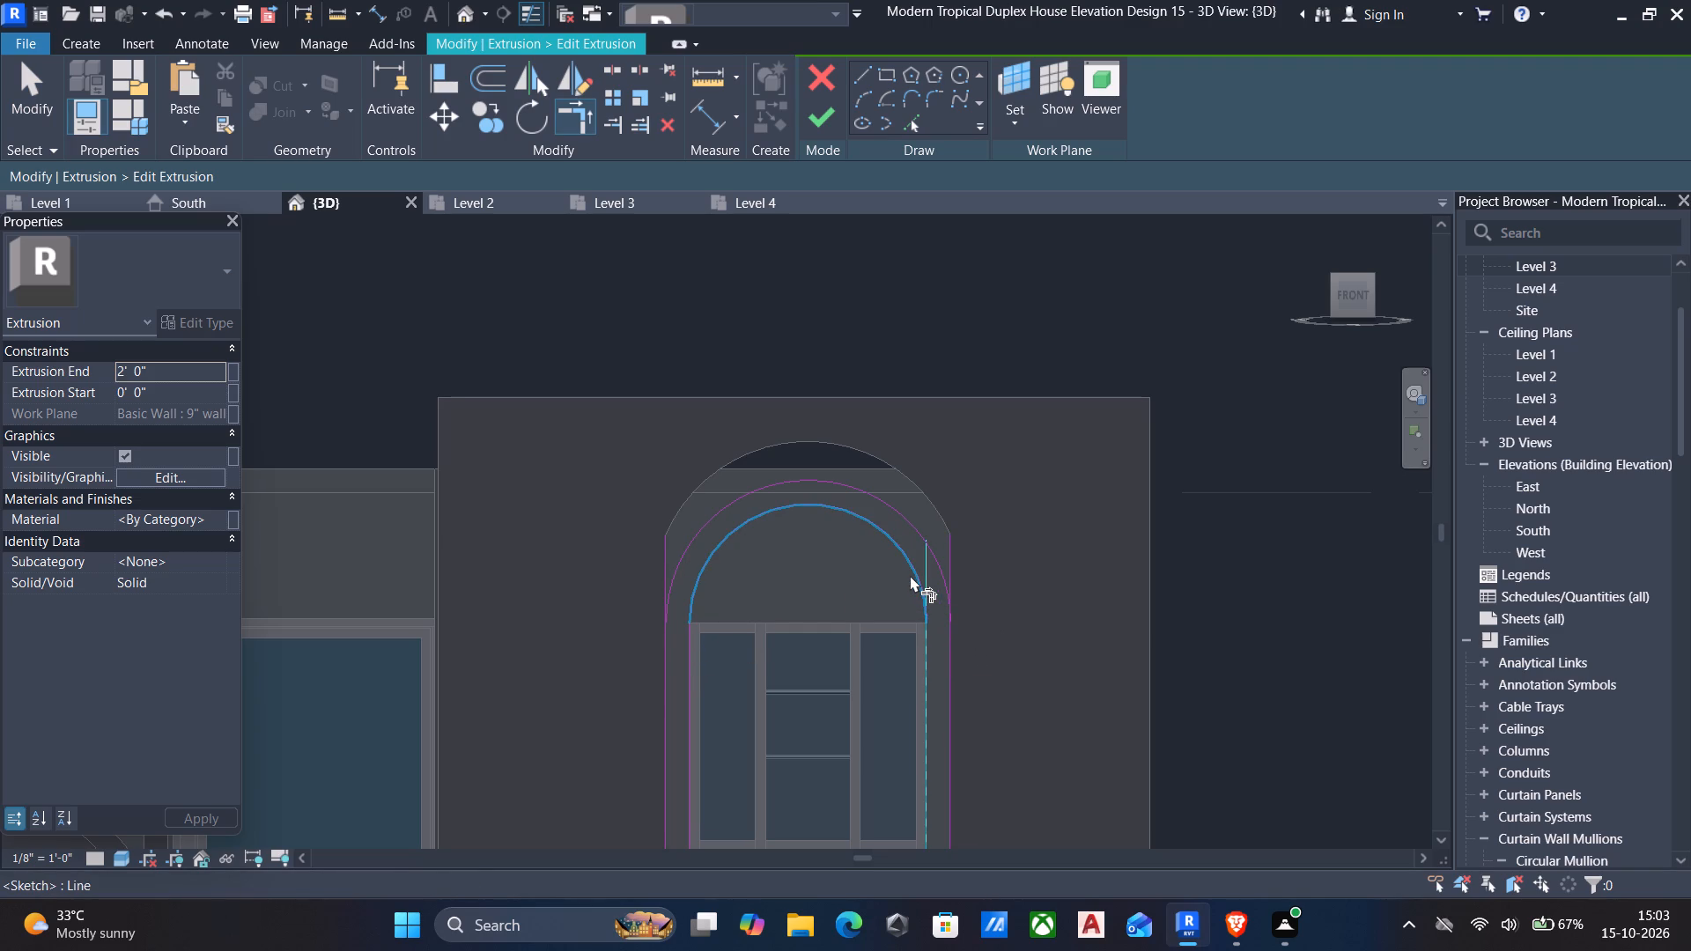
{"action": "left_click", "coordinate": [910, 575]}
{"action": "left_click", "coordinate": [950, 646]}
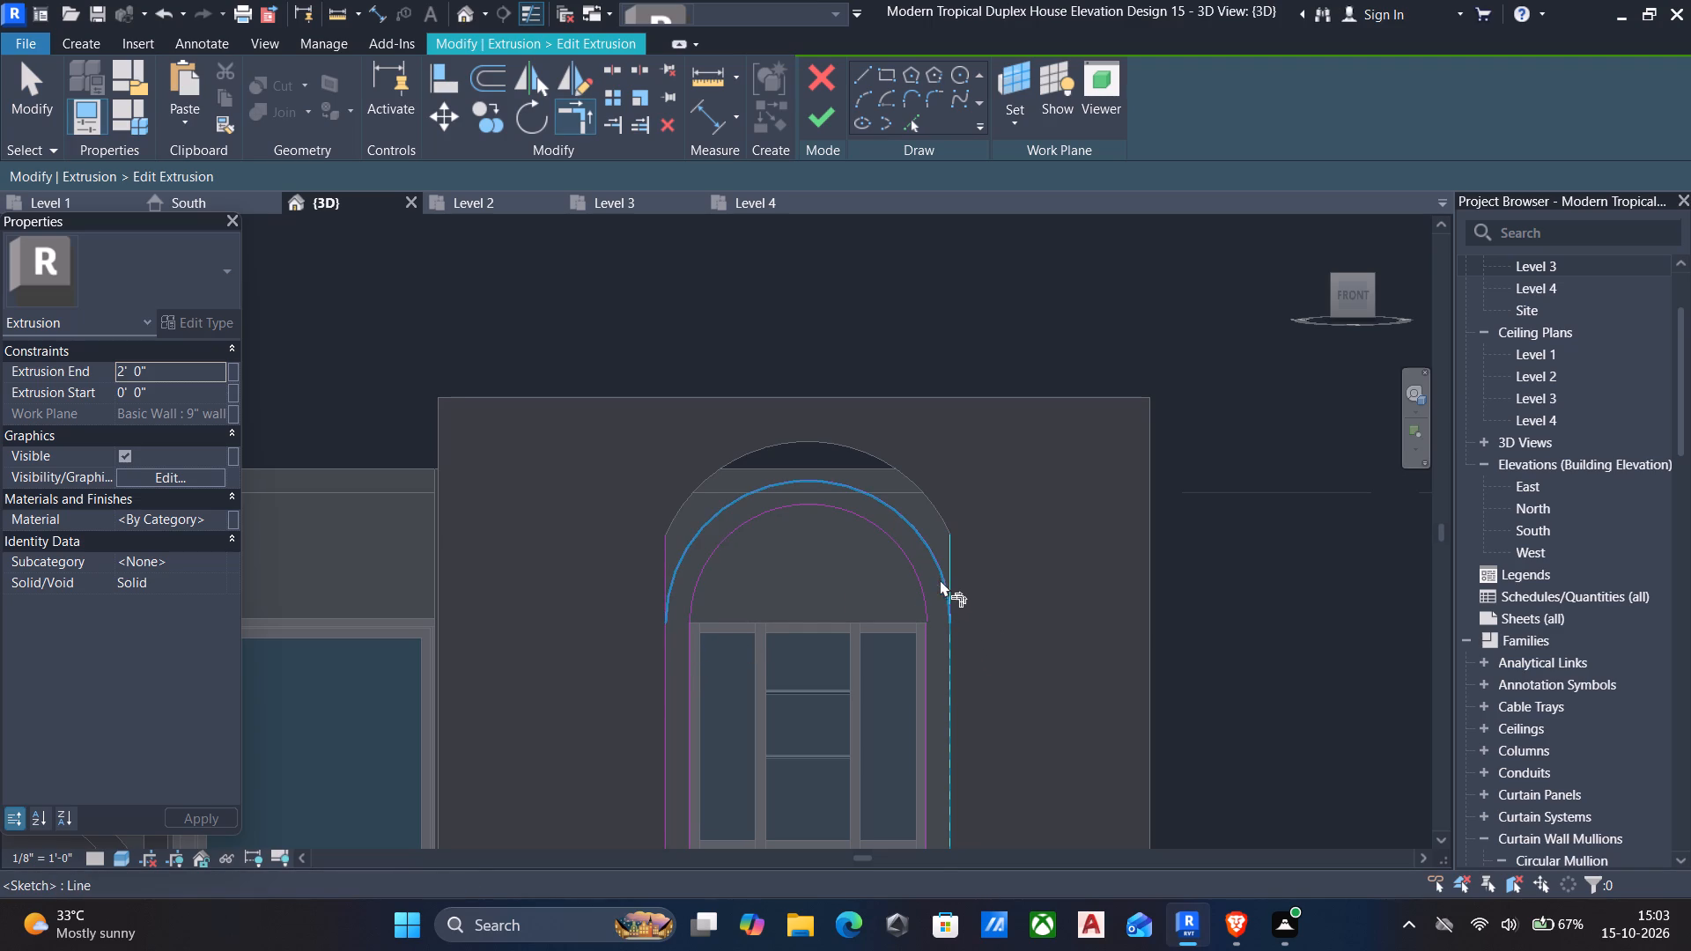
{"action": "left_click", "coordinate": [929, 557]}
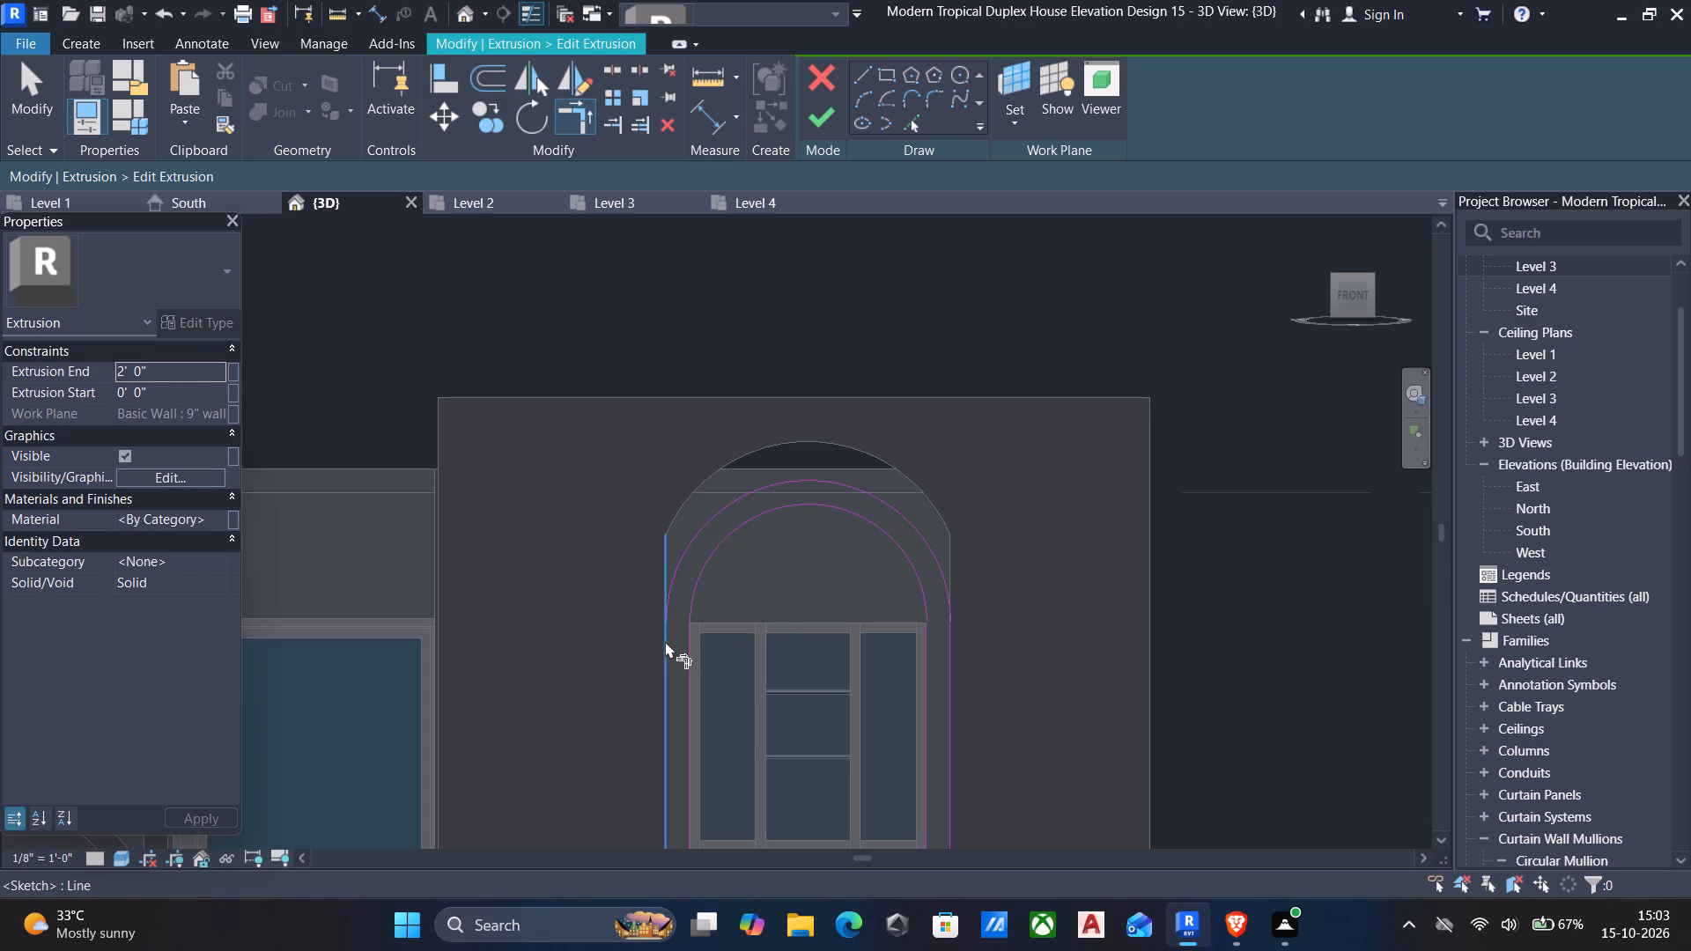
{"action": "left_click", "coordinate": [667, 642]}
{"action": "left_click", "coordinate": [690, 546]}
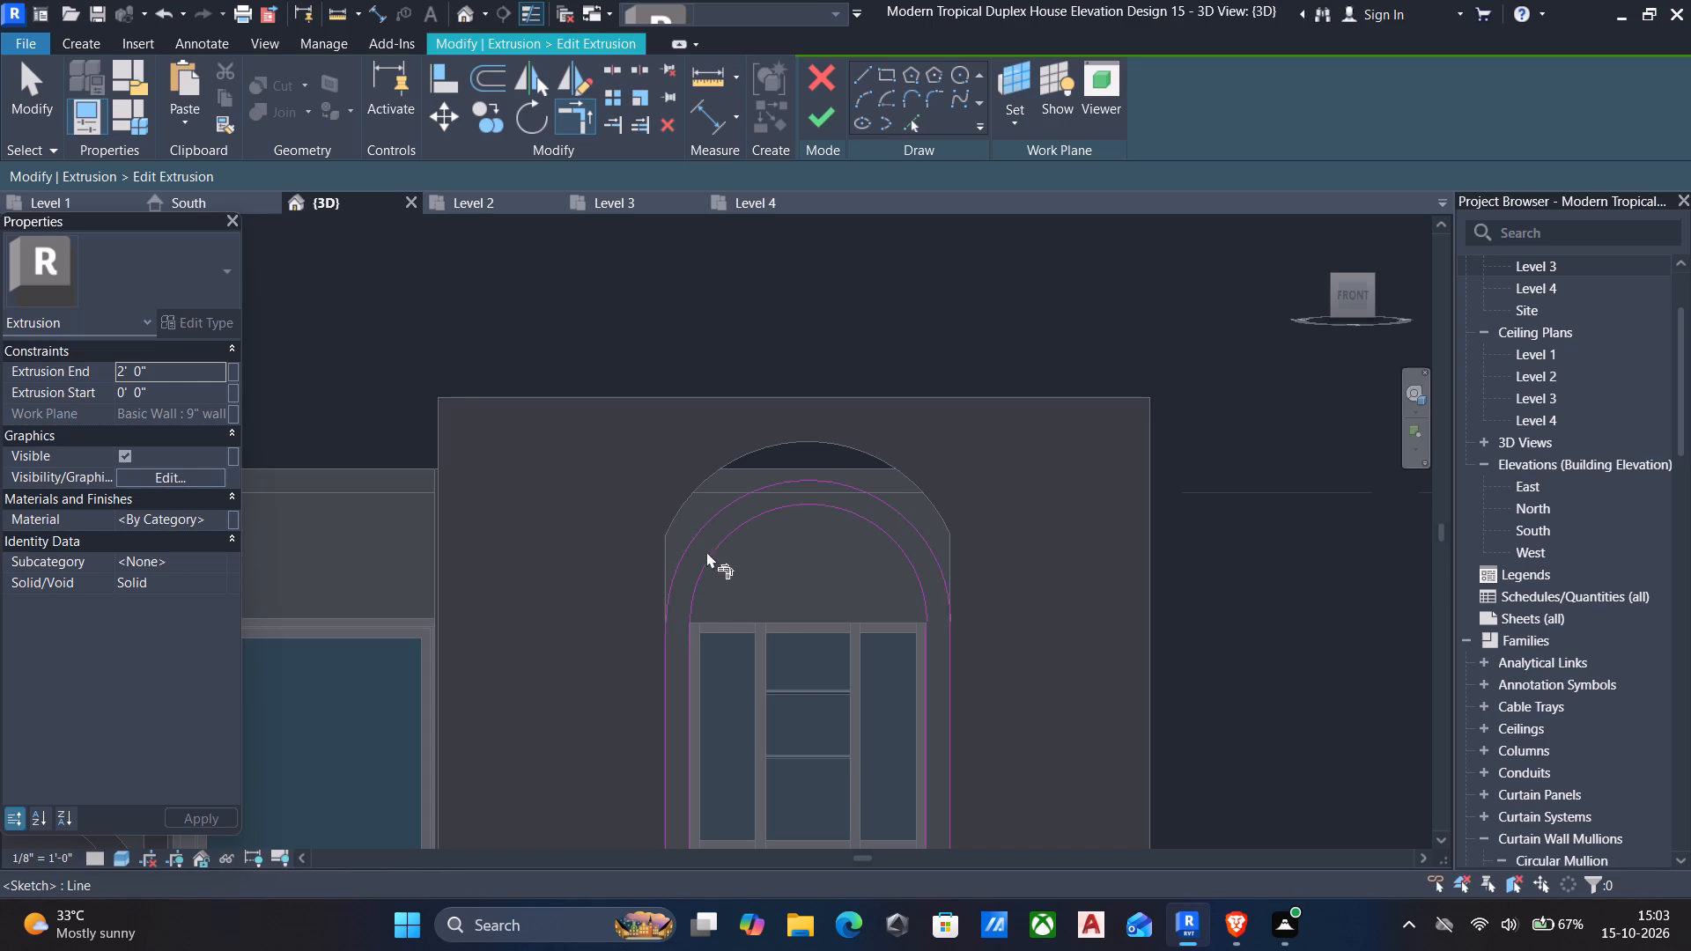
{"action": "middle_click_drag", "start_coordinate": [998, 606], "coordinate": [1041, 578]}
{"action": "scroll", "coordinate": [1006, 586], "scroll_direction": "up", "scroll_amount": 6}
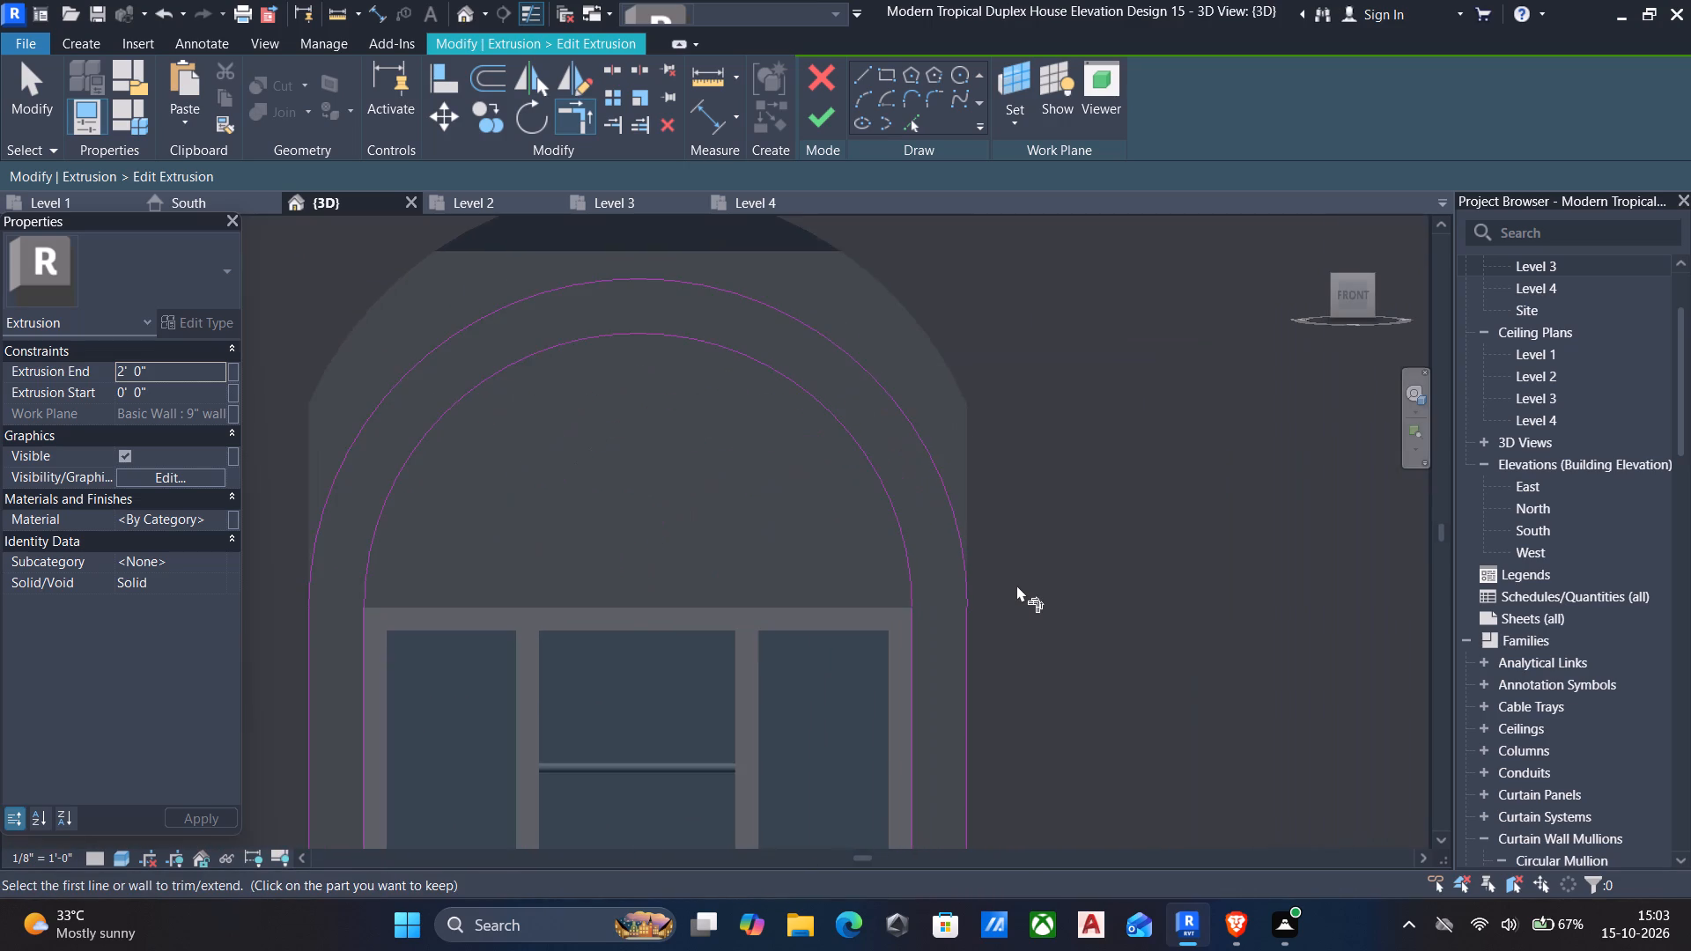
{"action": "scroll", "coordinate": [1016, 585], "scroll_direction": "up", "scroll_amount": 5}
{"action": "scroll", "coordinate": [1016, 585], "scroll_direction": "down", "scroll_amount": 6}
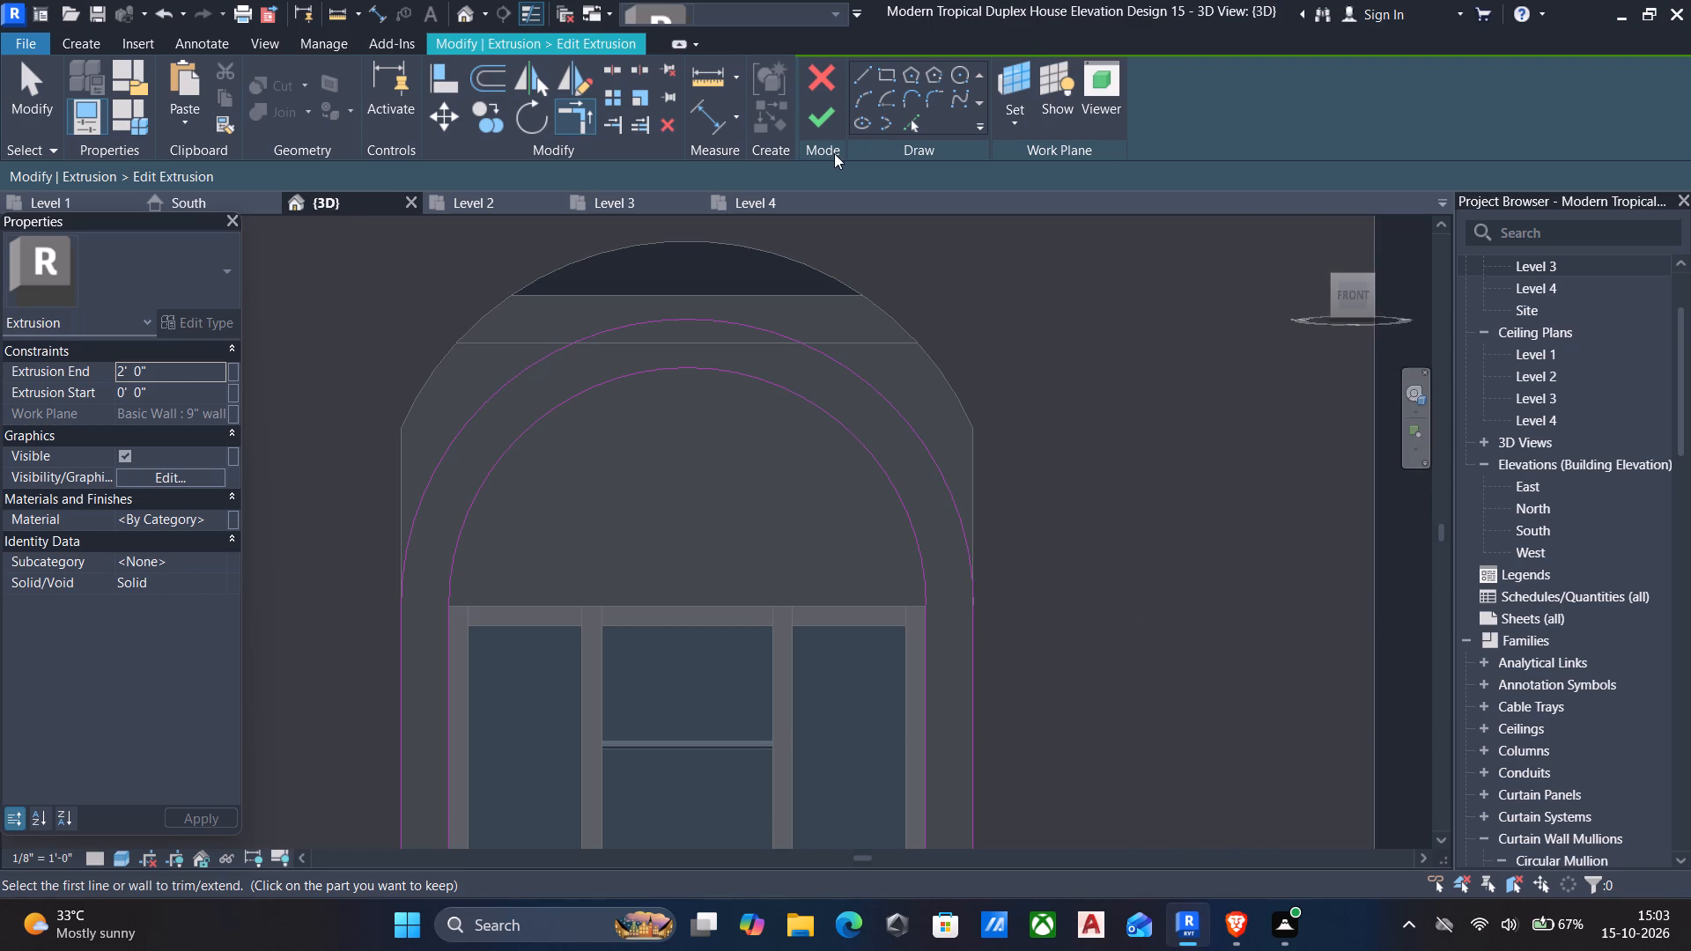
{"action": "left_click", "coordinate": [817, 125]}
Edit the sketch of the facade panel extrusion around the arched frame and delete the arc of its opening.
{"action": "scroll", "coordinate": [888, 203], "scroll_direction": "down", "scroll_amount": 4}
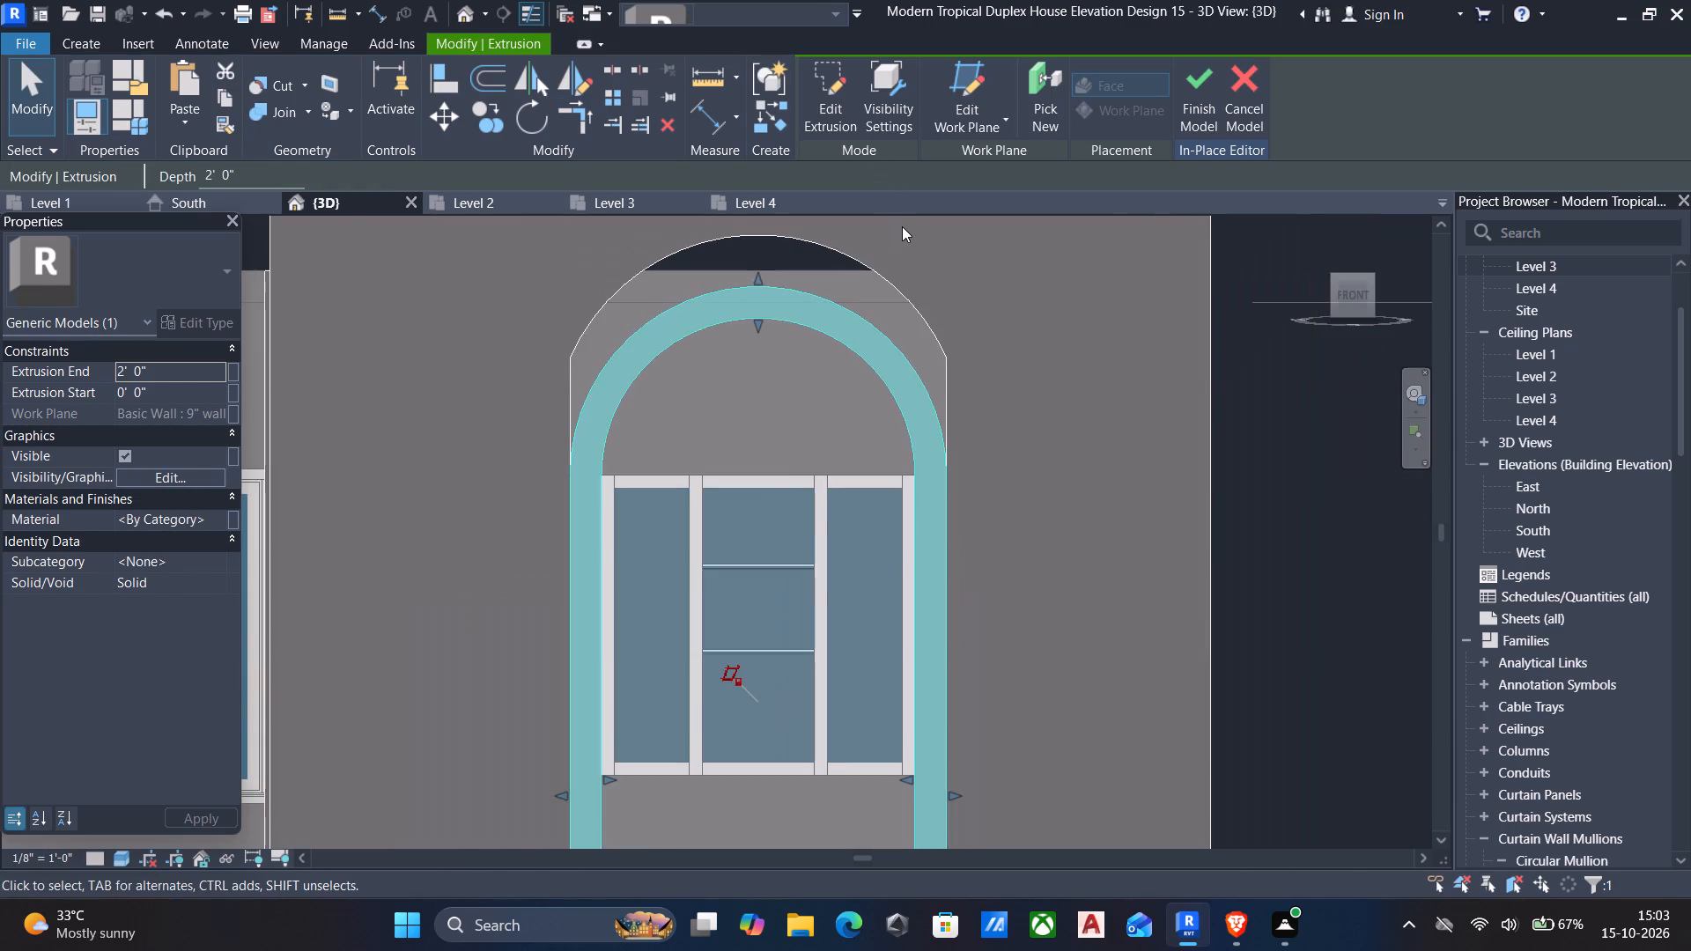
{"action": "scroll", "coordinate": [902, 226], "scroll_direction": "down", "scroll_amount": 2}
{"action": "middle_click_drag", "start_coordinate": [919, 250], "coordinate": [1032, 468], "text": "shift"}
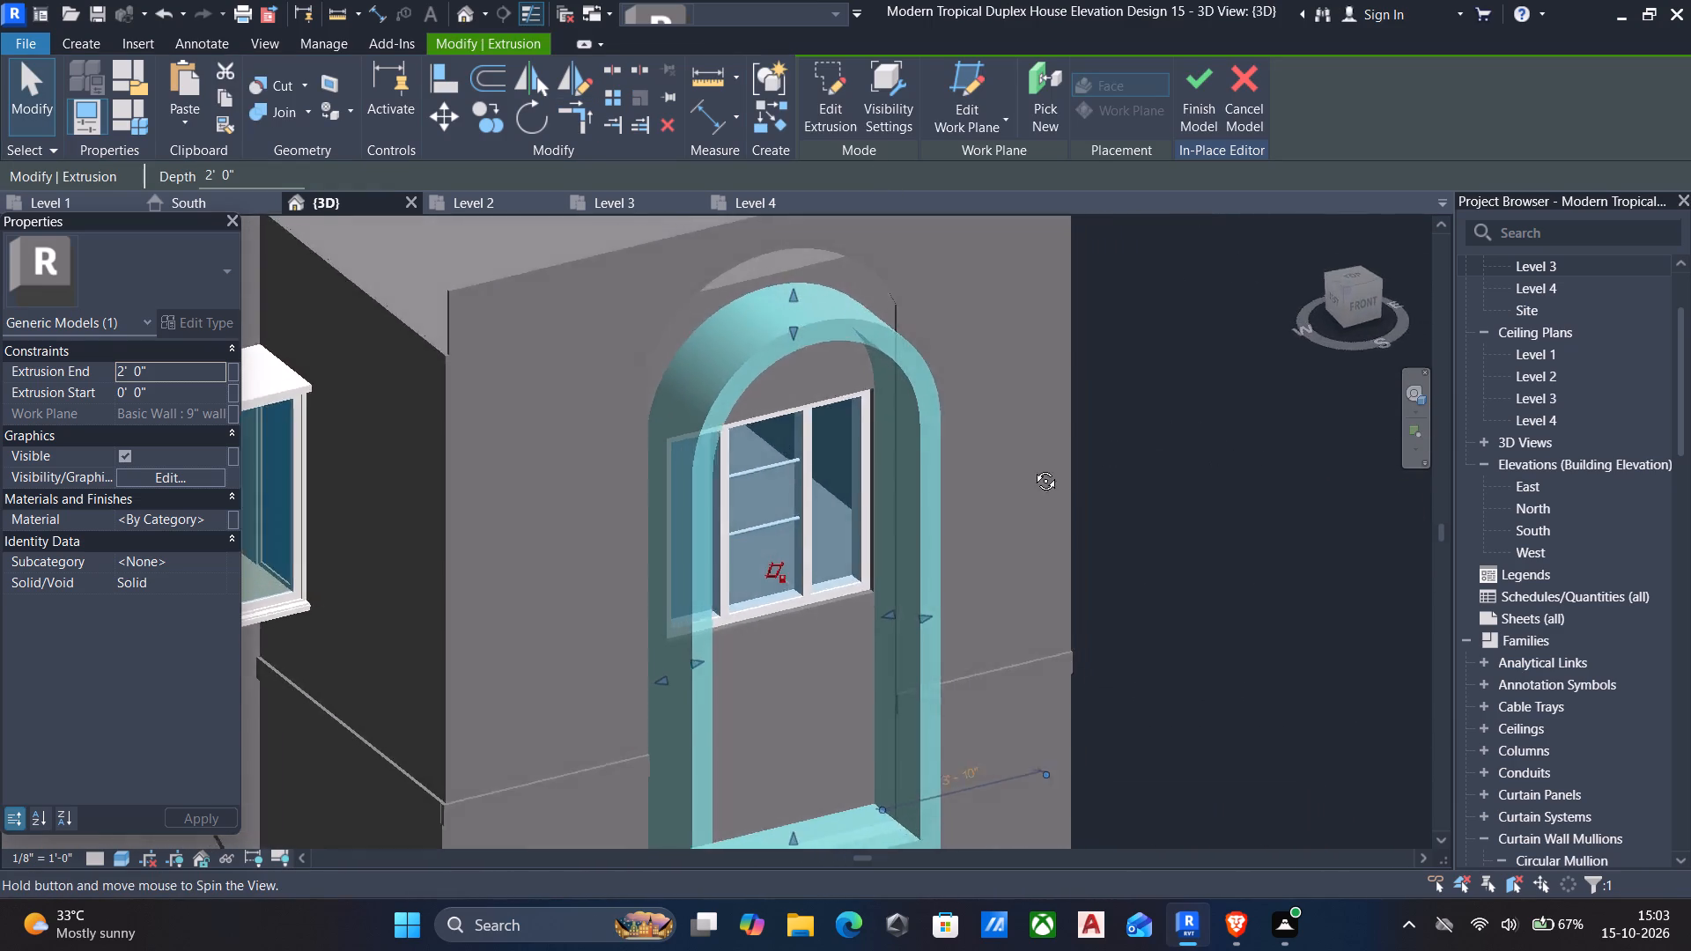
{"action": "middle_click_drag", "start_coordinate": [1032, 468], "coordinate": [878, 386], "text": "shift"}
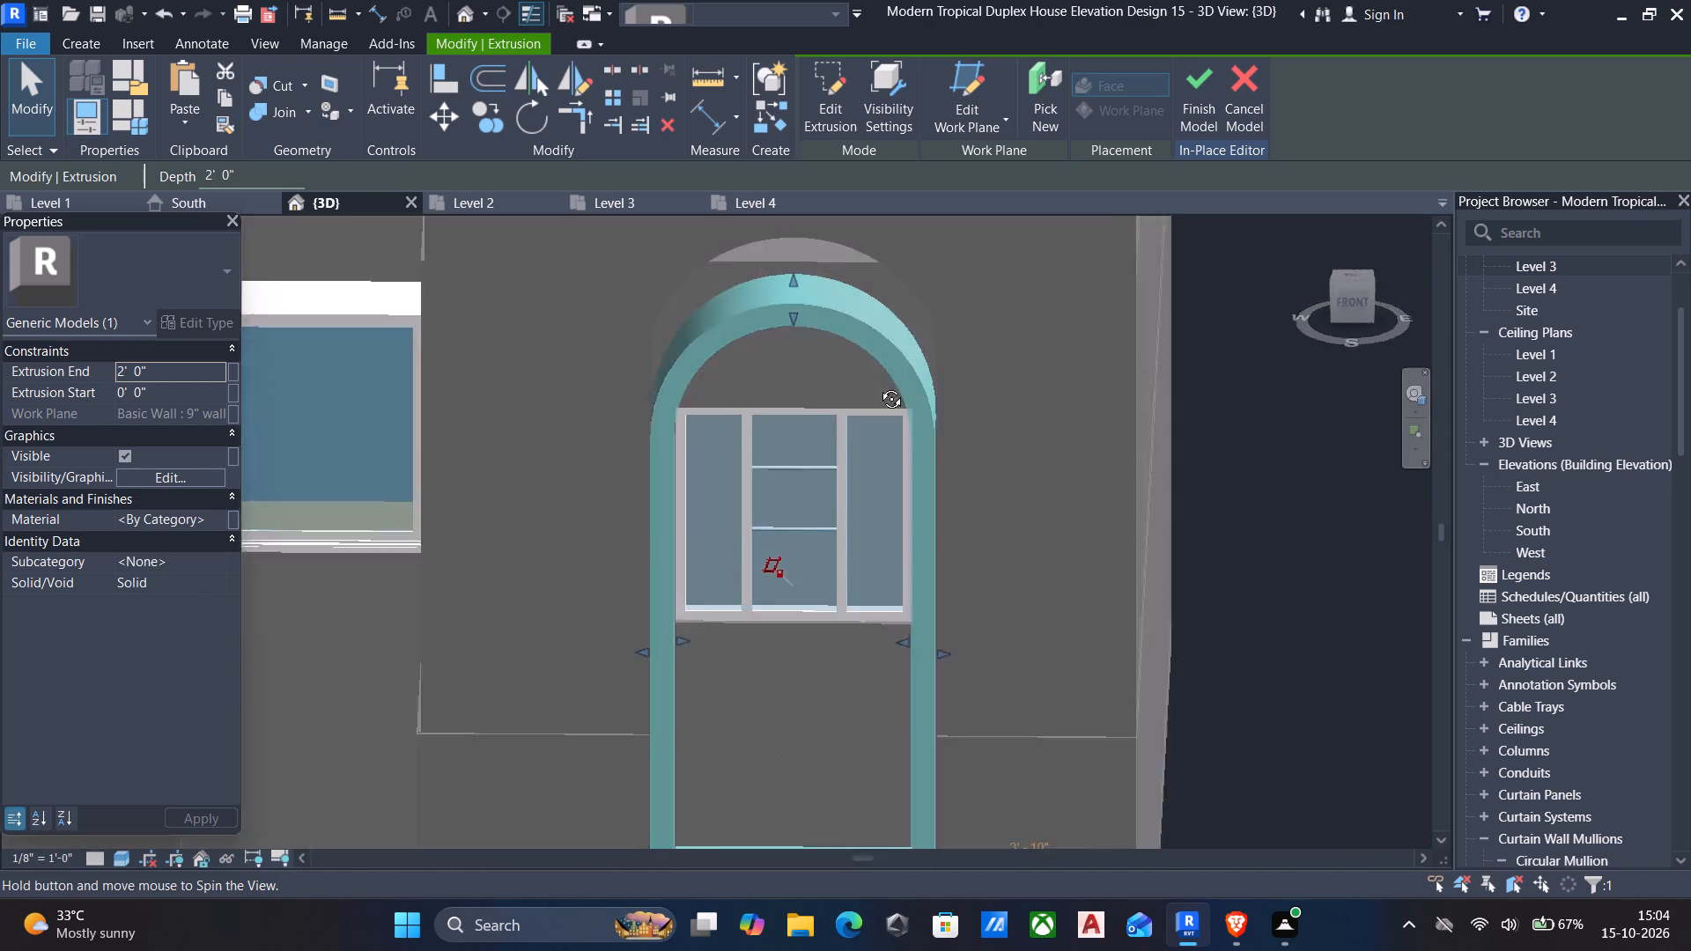
{"action": "middle_click_drag", "start_coordinate": [878, 386], "coordinate": [881, 342], "text": "shift"}
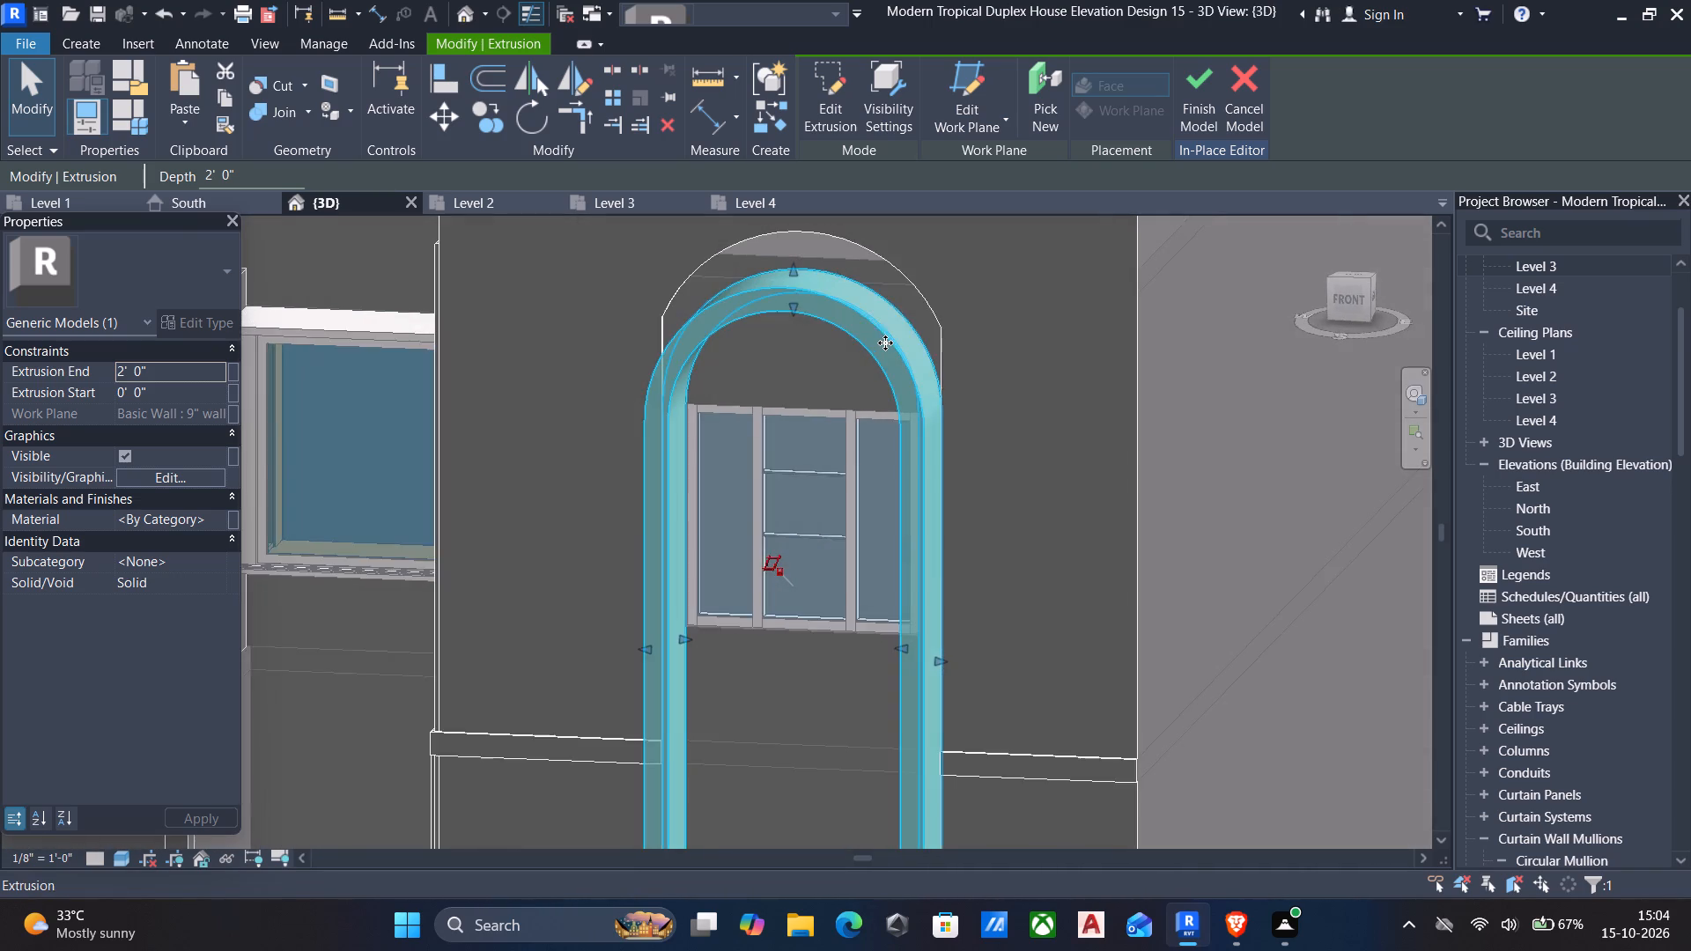
{"action": "scroll", "coordinate": [886, 343], "scroll_direction": "down", "scroll_amount": 3}
{"action": "left_click", "coordinate": [780, 239]}
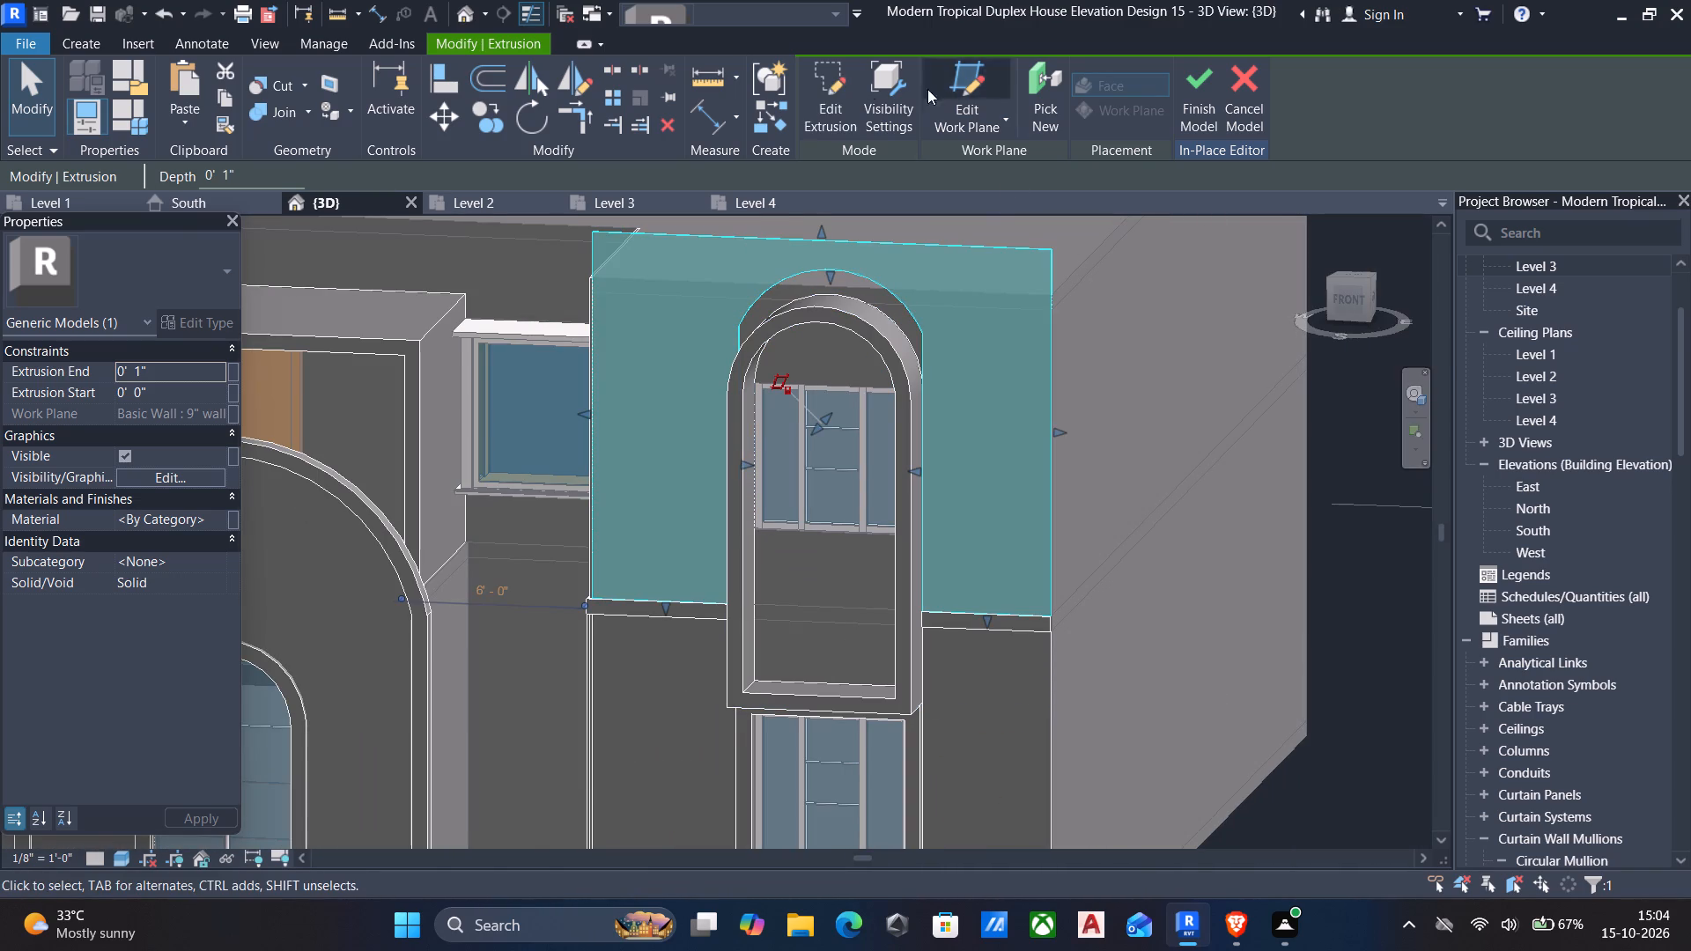
{"action": "left_click", "coordinate": [817, 79]}
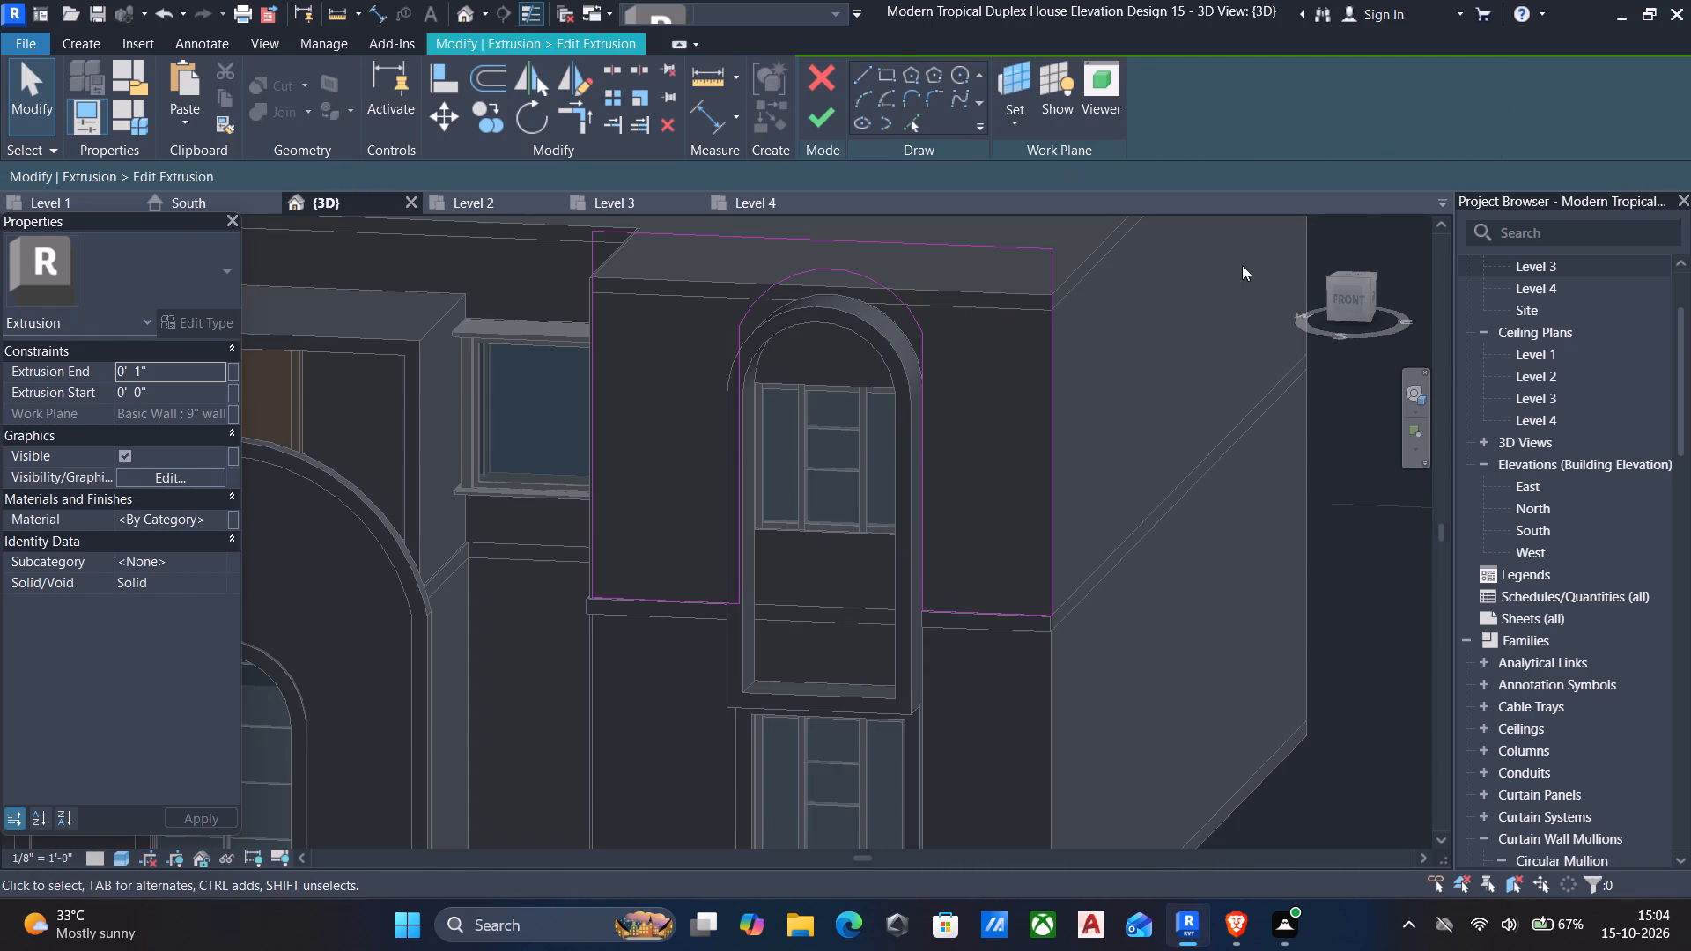
{"action": "left_click", "coordinate": [1355, 299]}
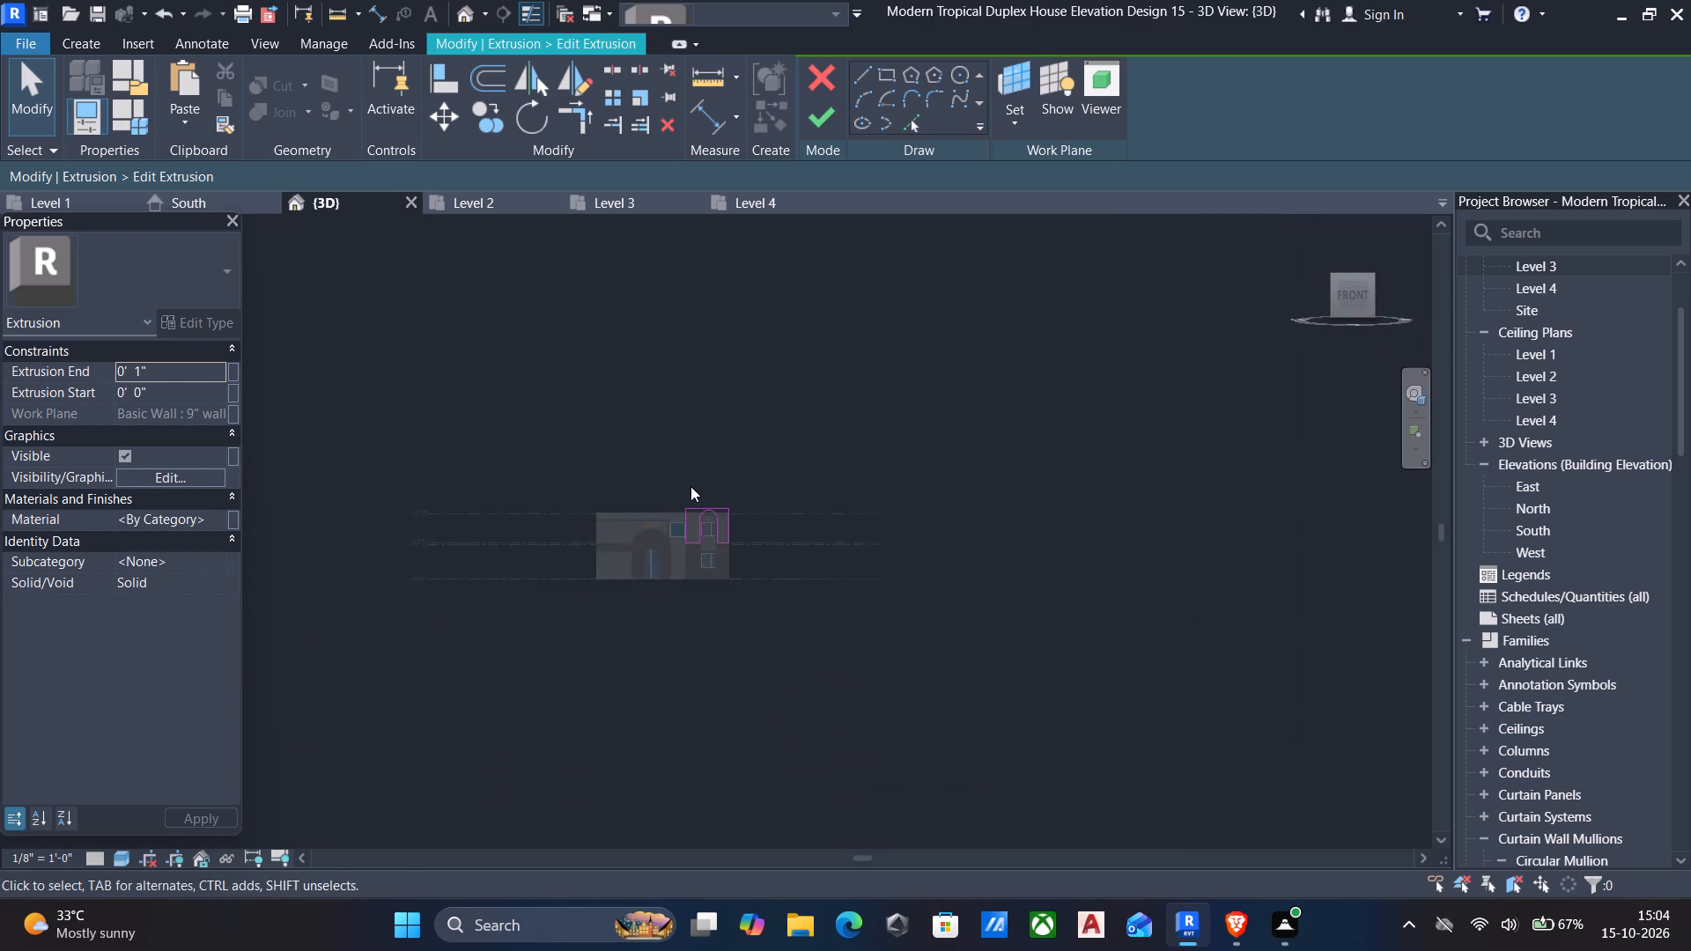
{"action": "scroll", "coordinate": [690, 486], "scroll_direction": "up", "scroll_amount": 5}
{"action": "scroll", "coordinate": [890, 527], "scroll_direction": "up", "scroll_amount": 9}
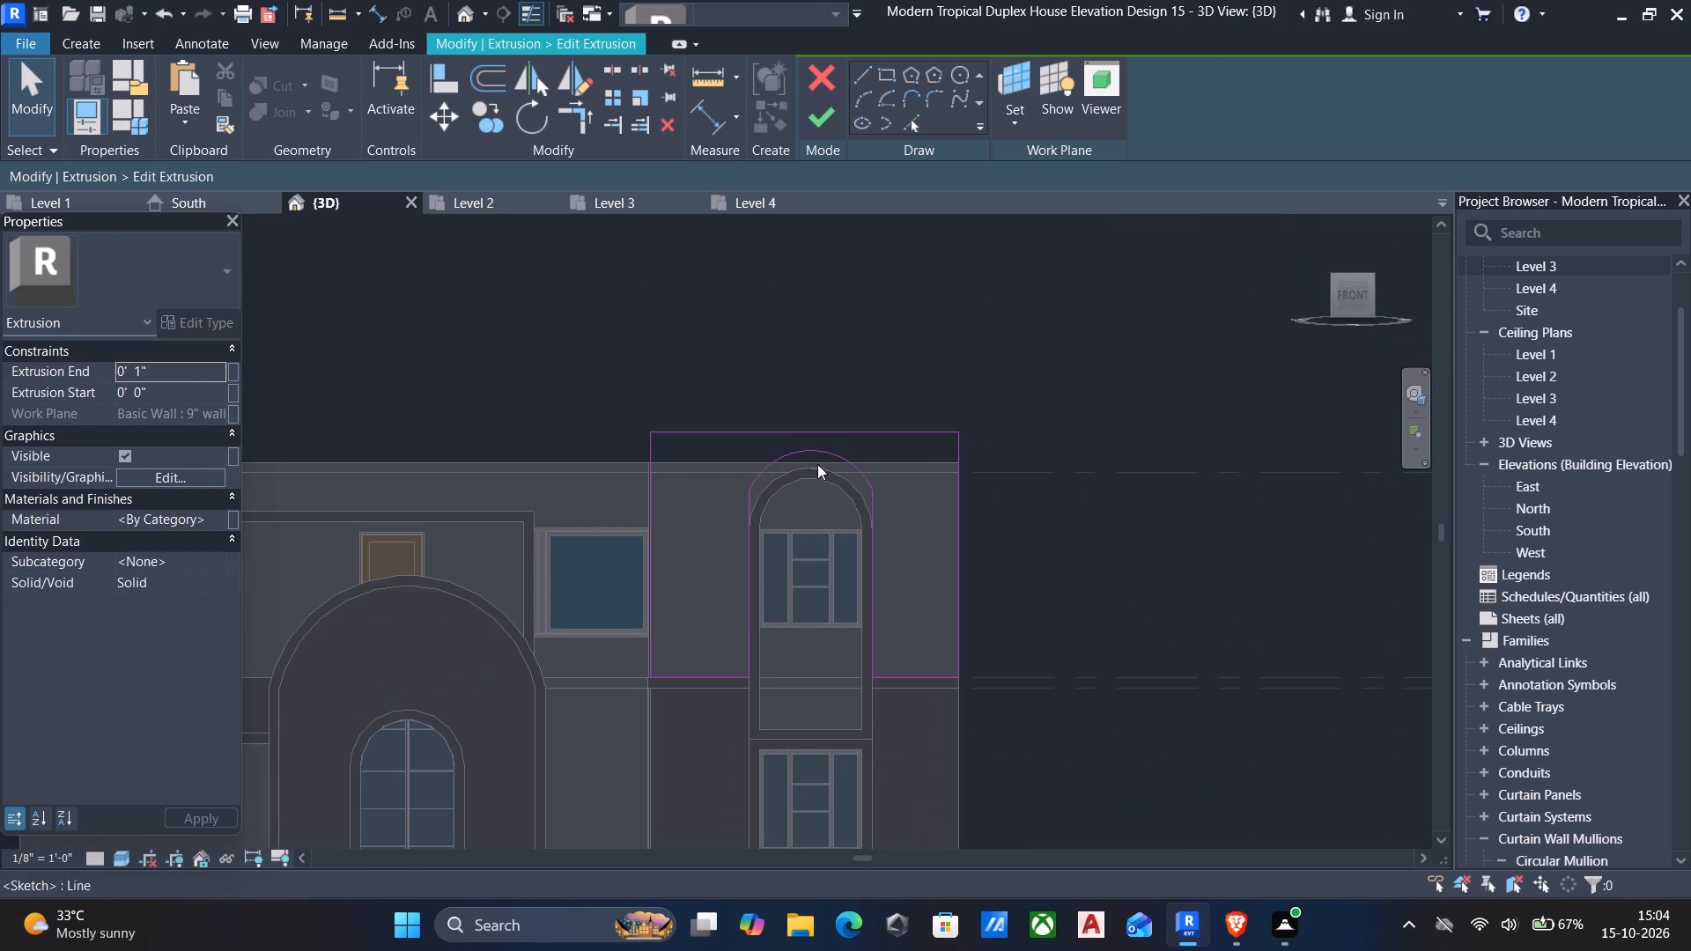
{"action": "left_click", "coordinate": [813, 460]}
{"action": "key", "text": "Delete"}
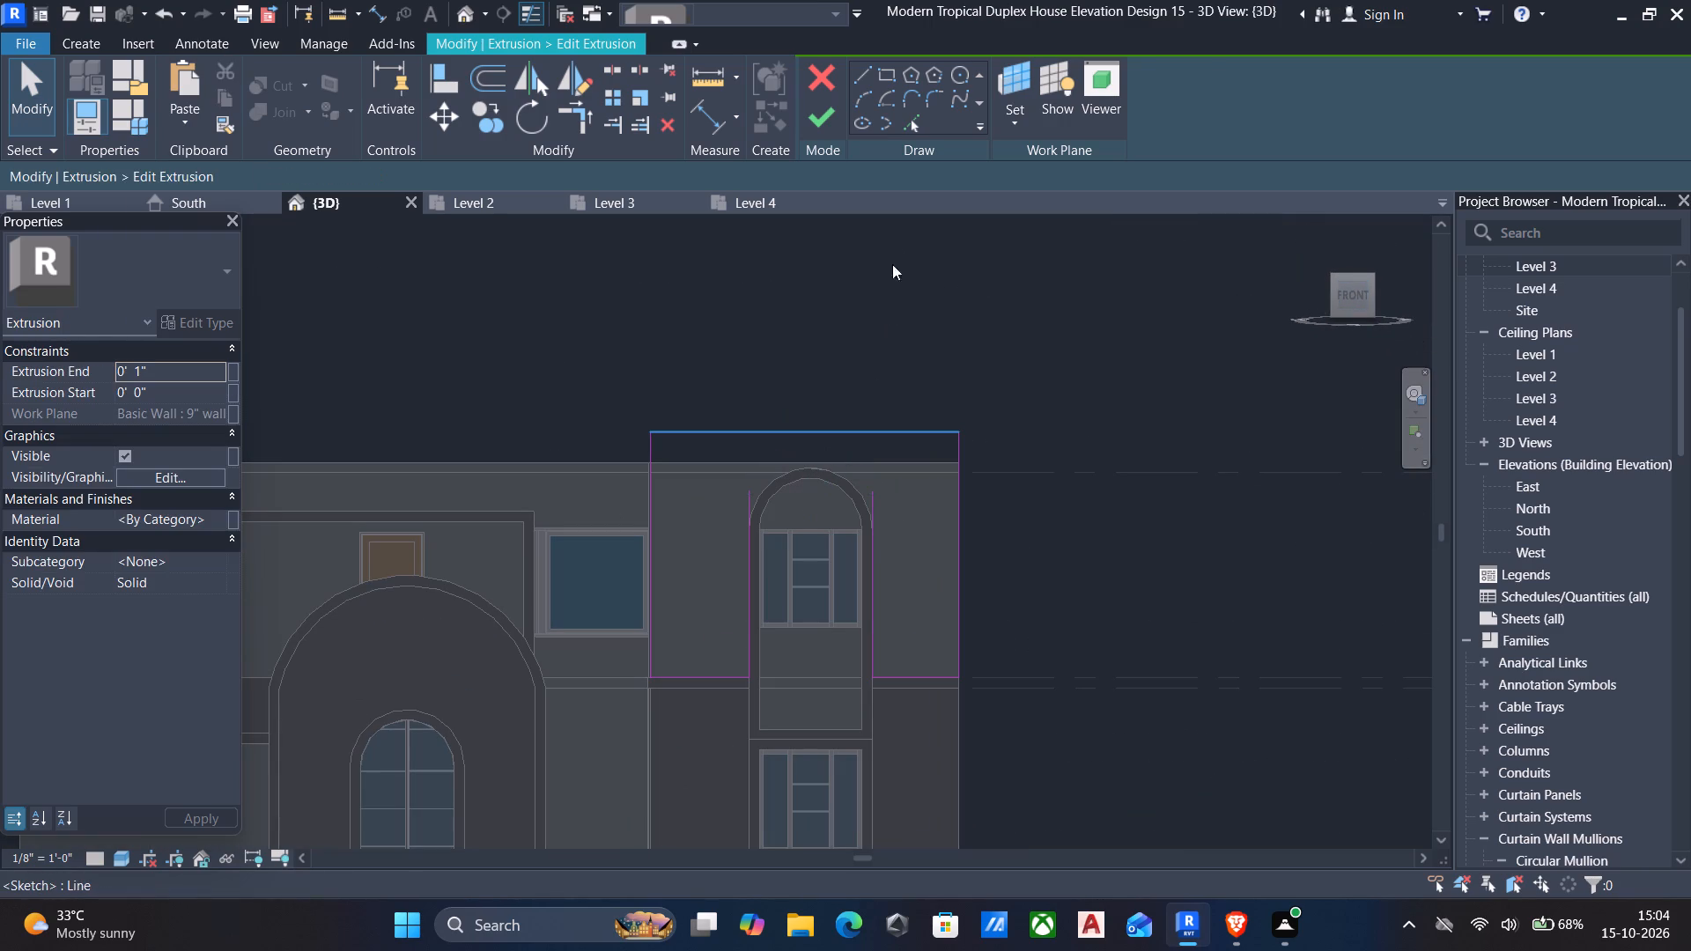
Add a new opening arc to the panel sketch by picking the arched frame's outer edge with no offset.
{"action": "left_click", "coordinate": [913, 120]}
{"action": "scroll", "coordinate": [812, 426], "scroll_direction": "up", "scroll_amount": 4}
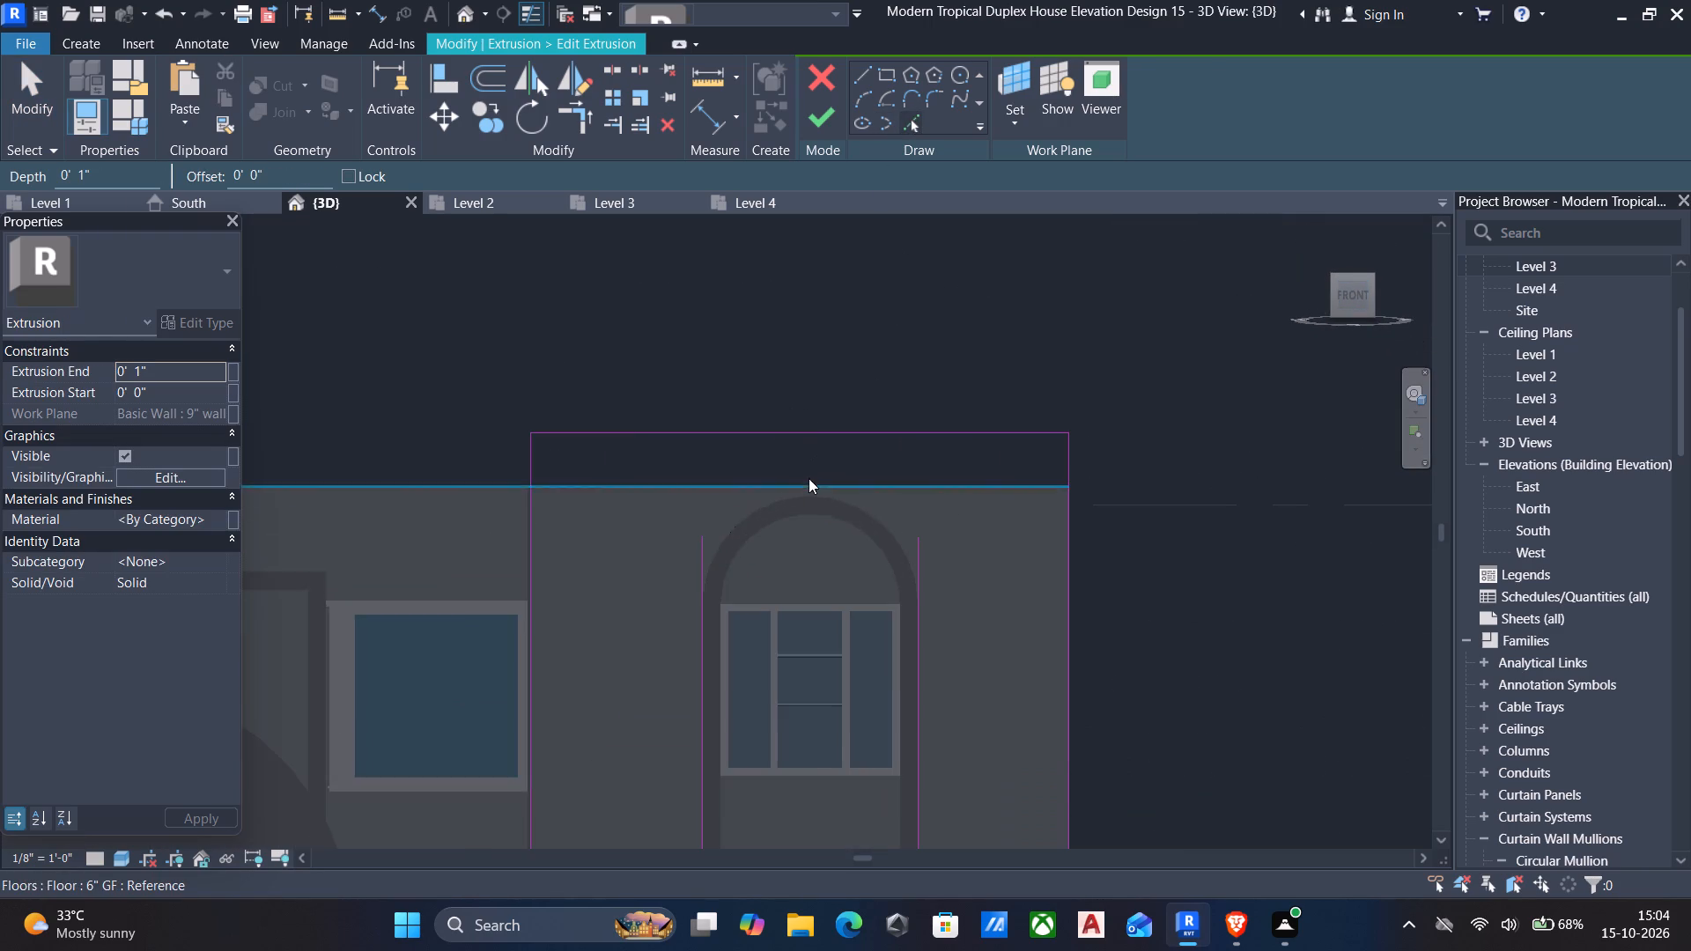
{"action": "left_click", "coordinate": [811, 495]}
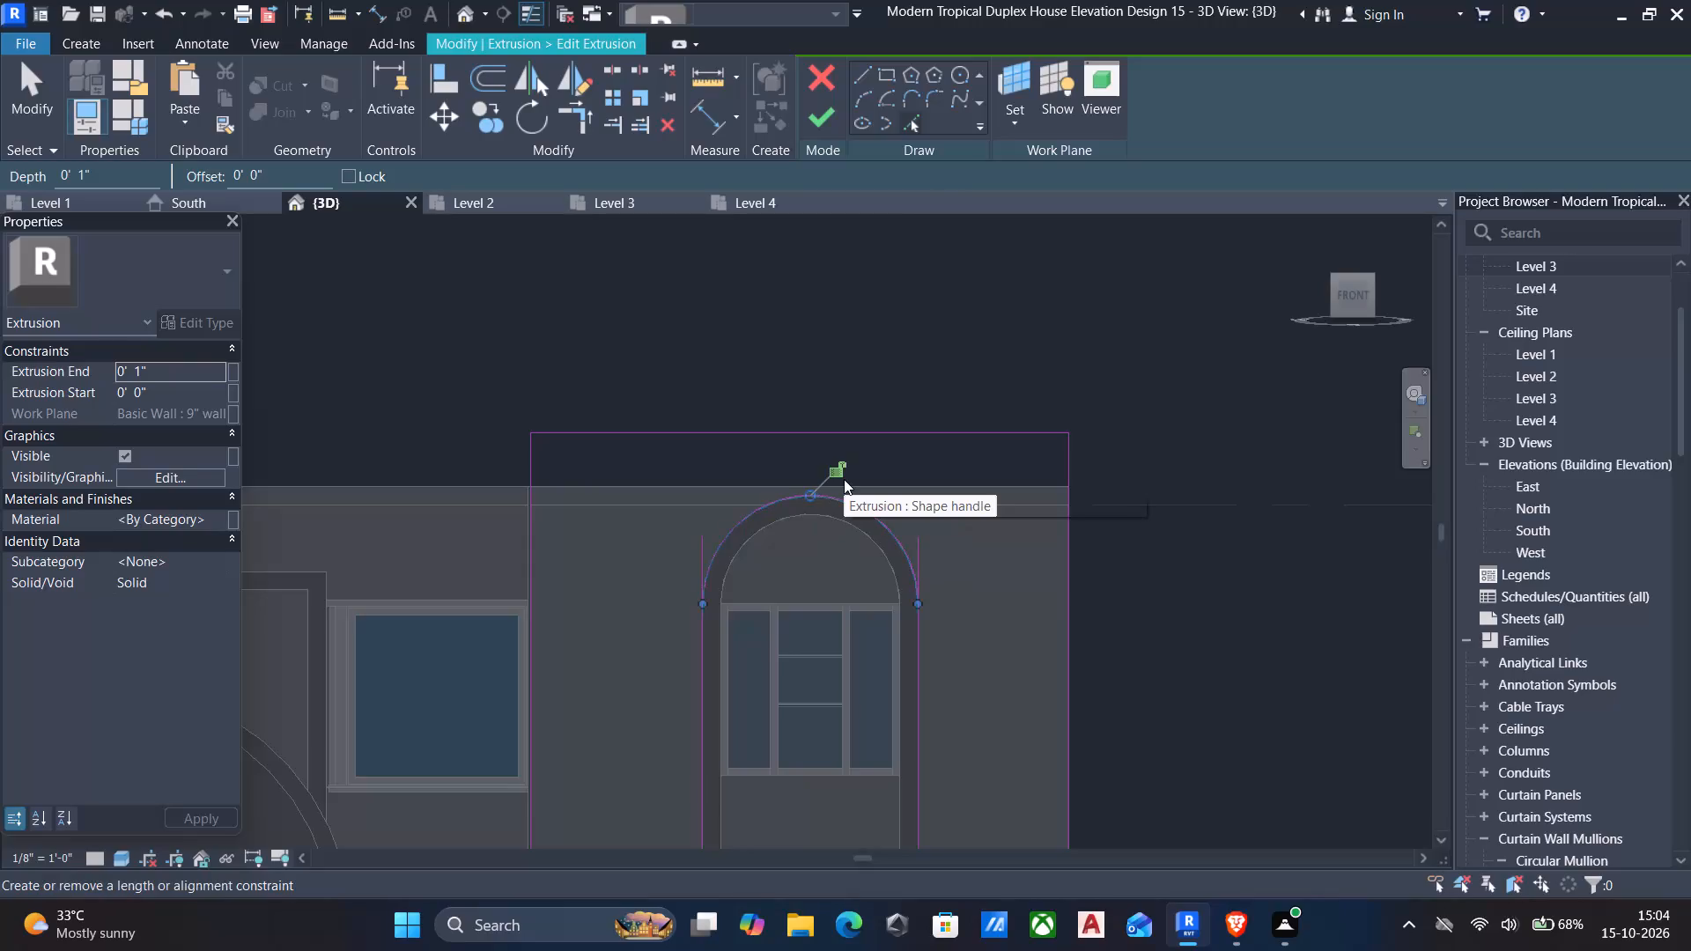
{"action": "key", "text": "Escape"}
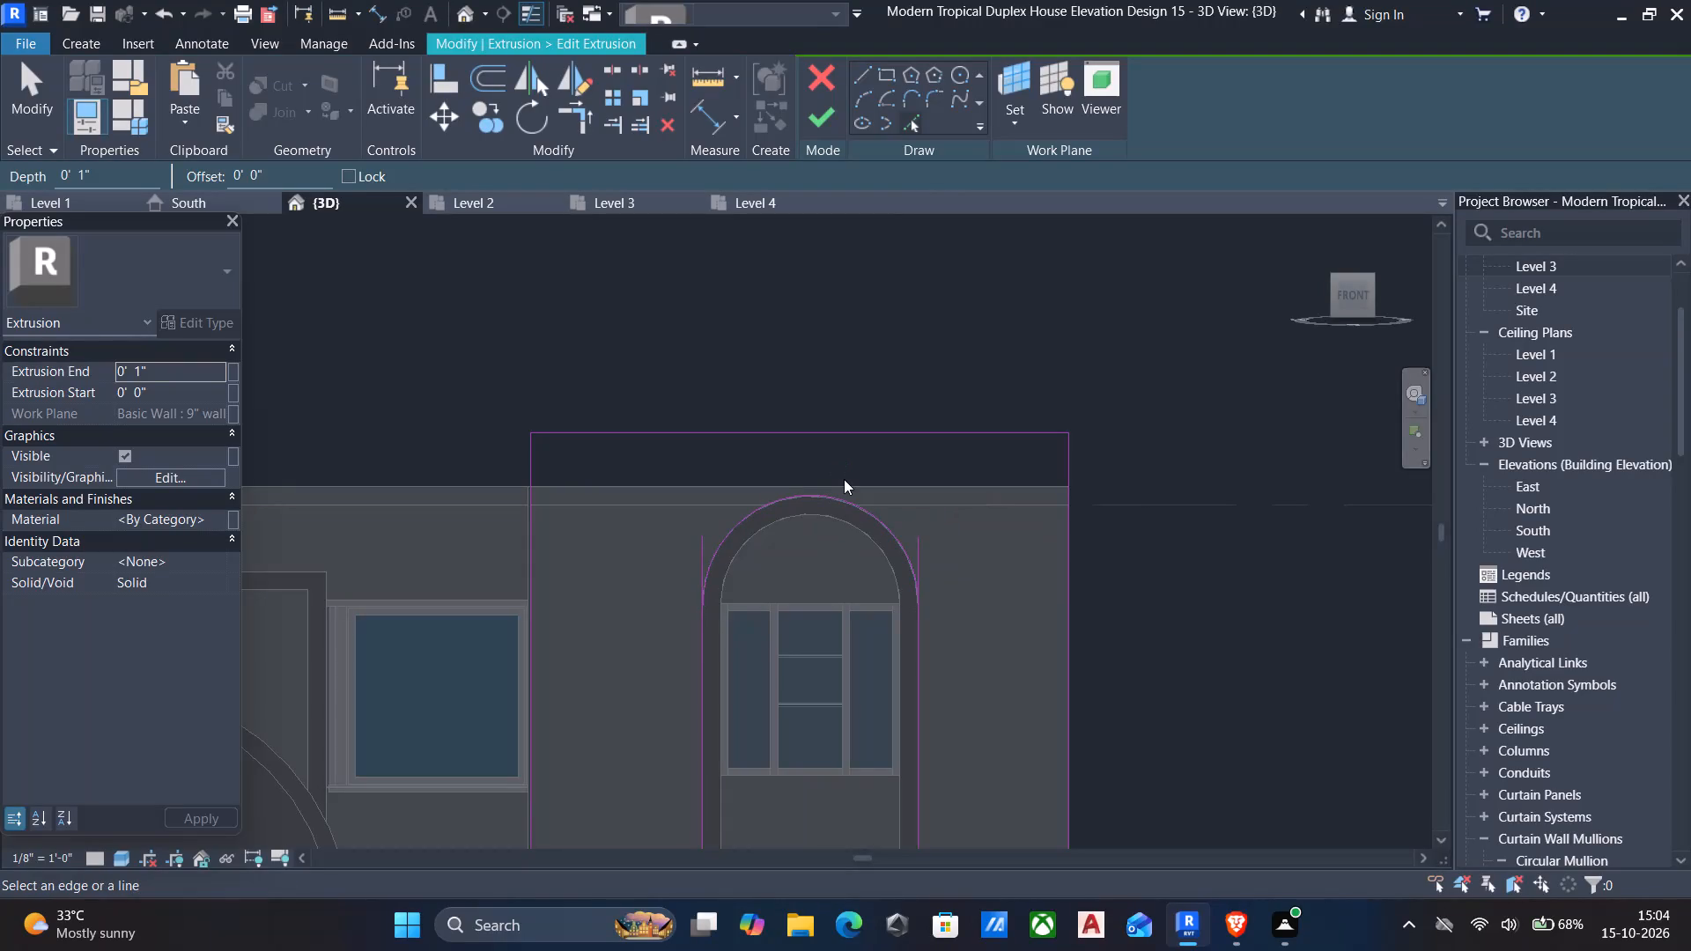
Trim both vertical sides of the panel's opening to the new arc.
{"action": "type", "text": "tr"}
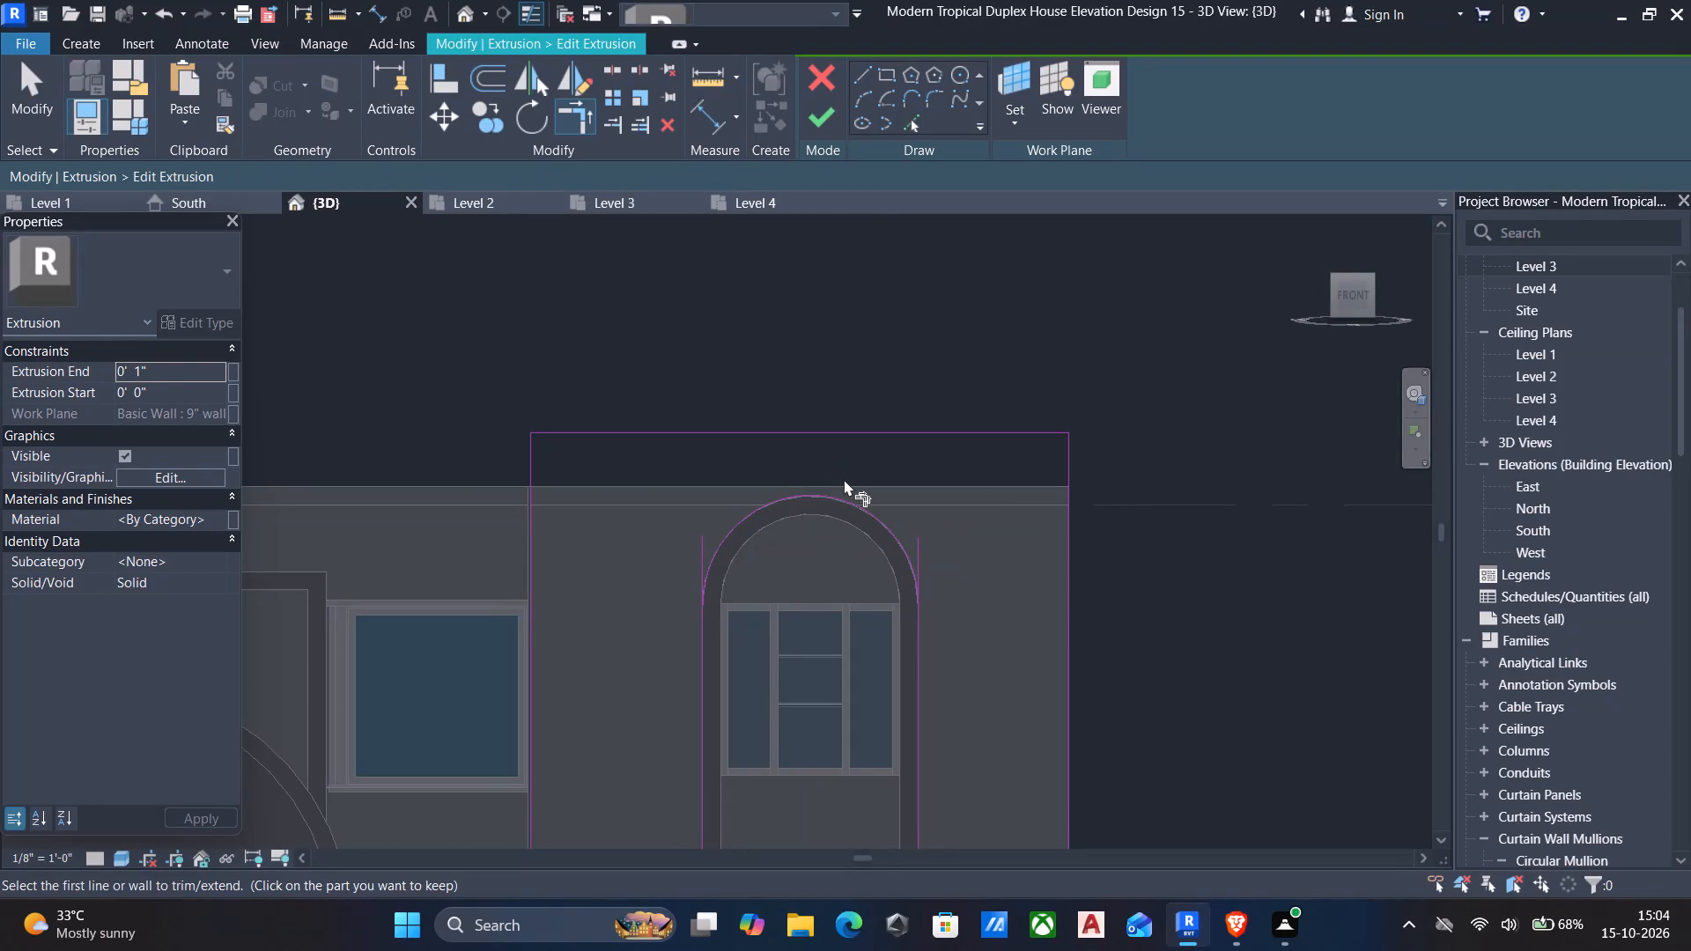
{"action": "left_click", "coordinate": [704, 652]}
{"action": "left_click", "coordinate": [710, 565]}
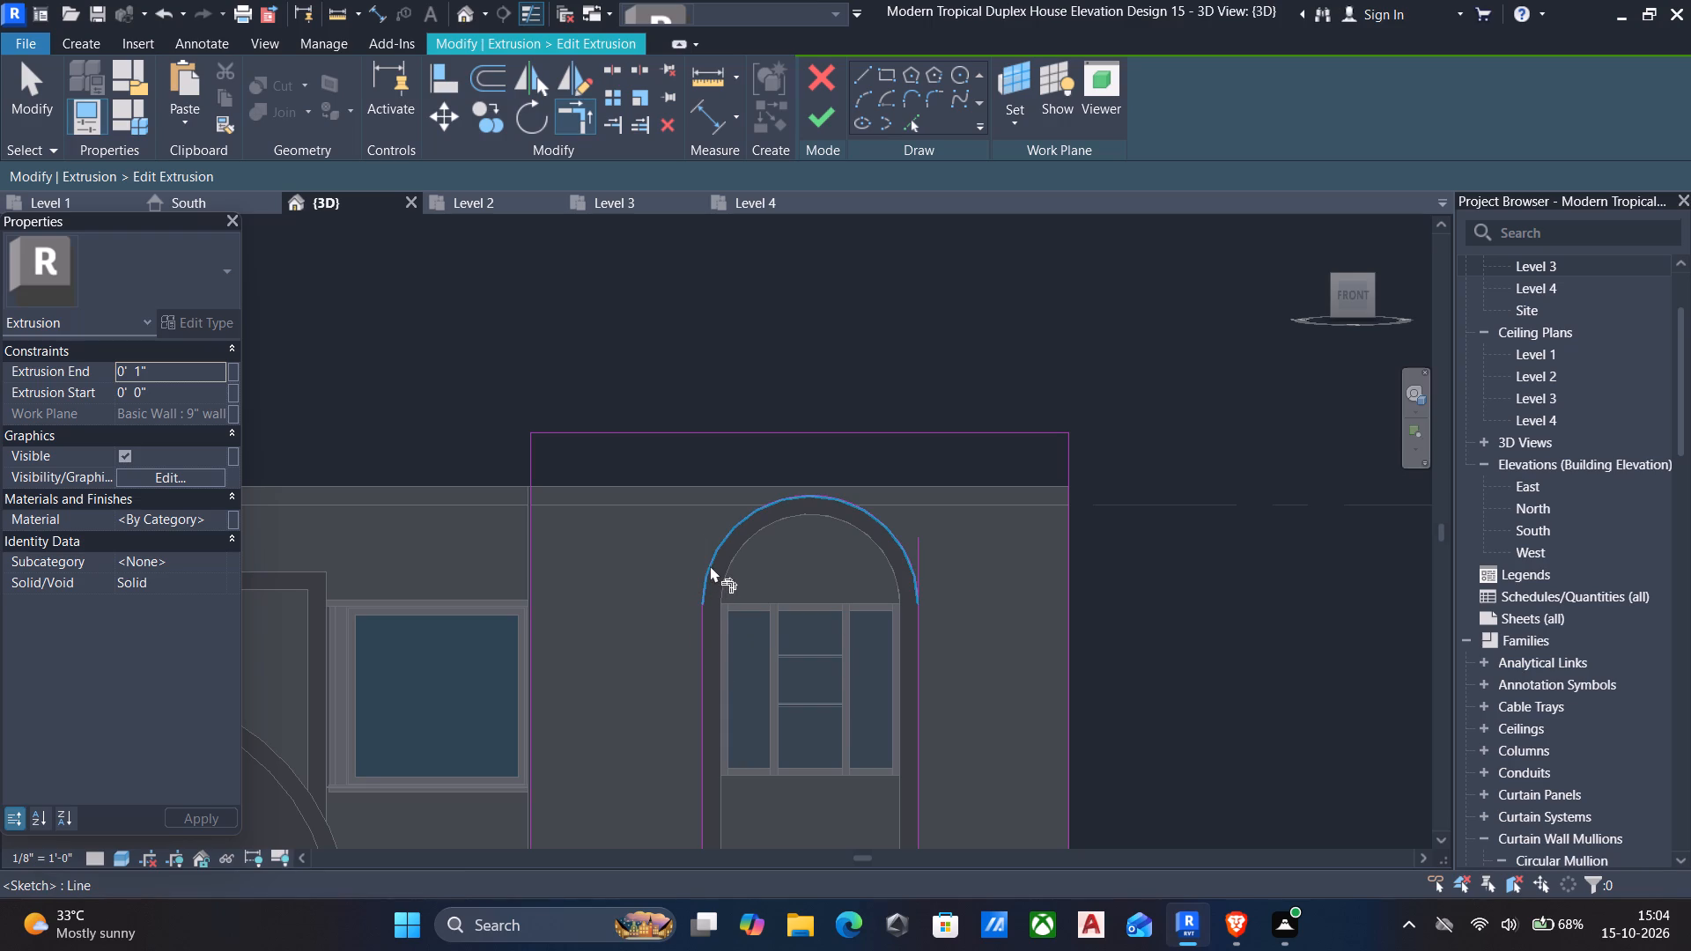
{"action": "left_click", "coordinate": [913, 634]}
{"action": "left_click", "coordinate": [909, 555]}
{"action": "middle_click_drag", "start_coordinate": [909, 545], "coordinate": [994, 530]}
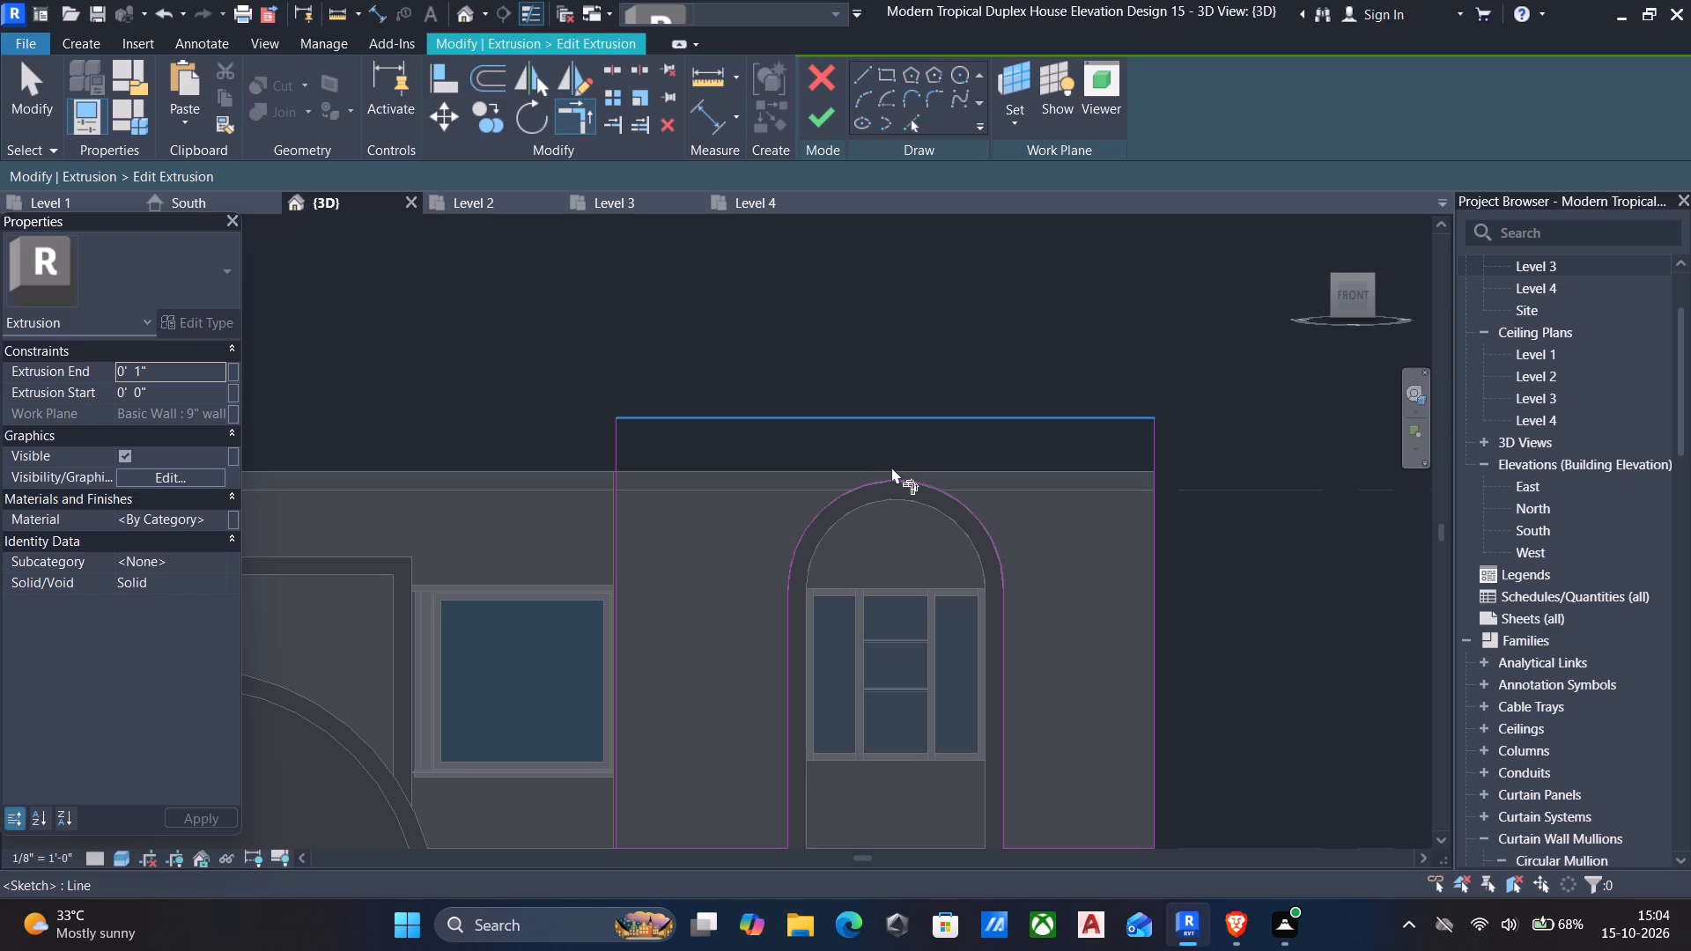
{"action": "key", "text": "Escape"}
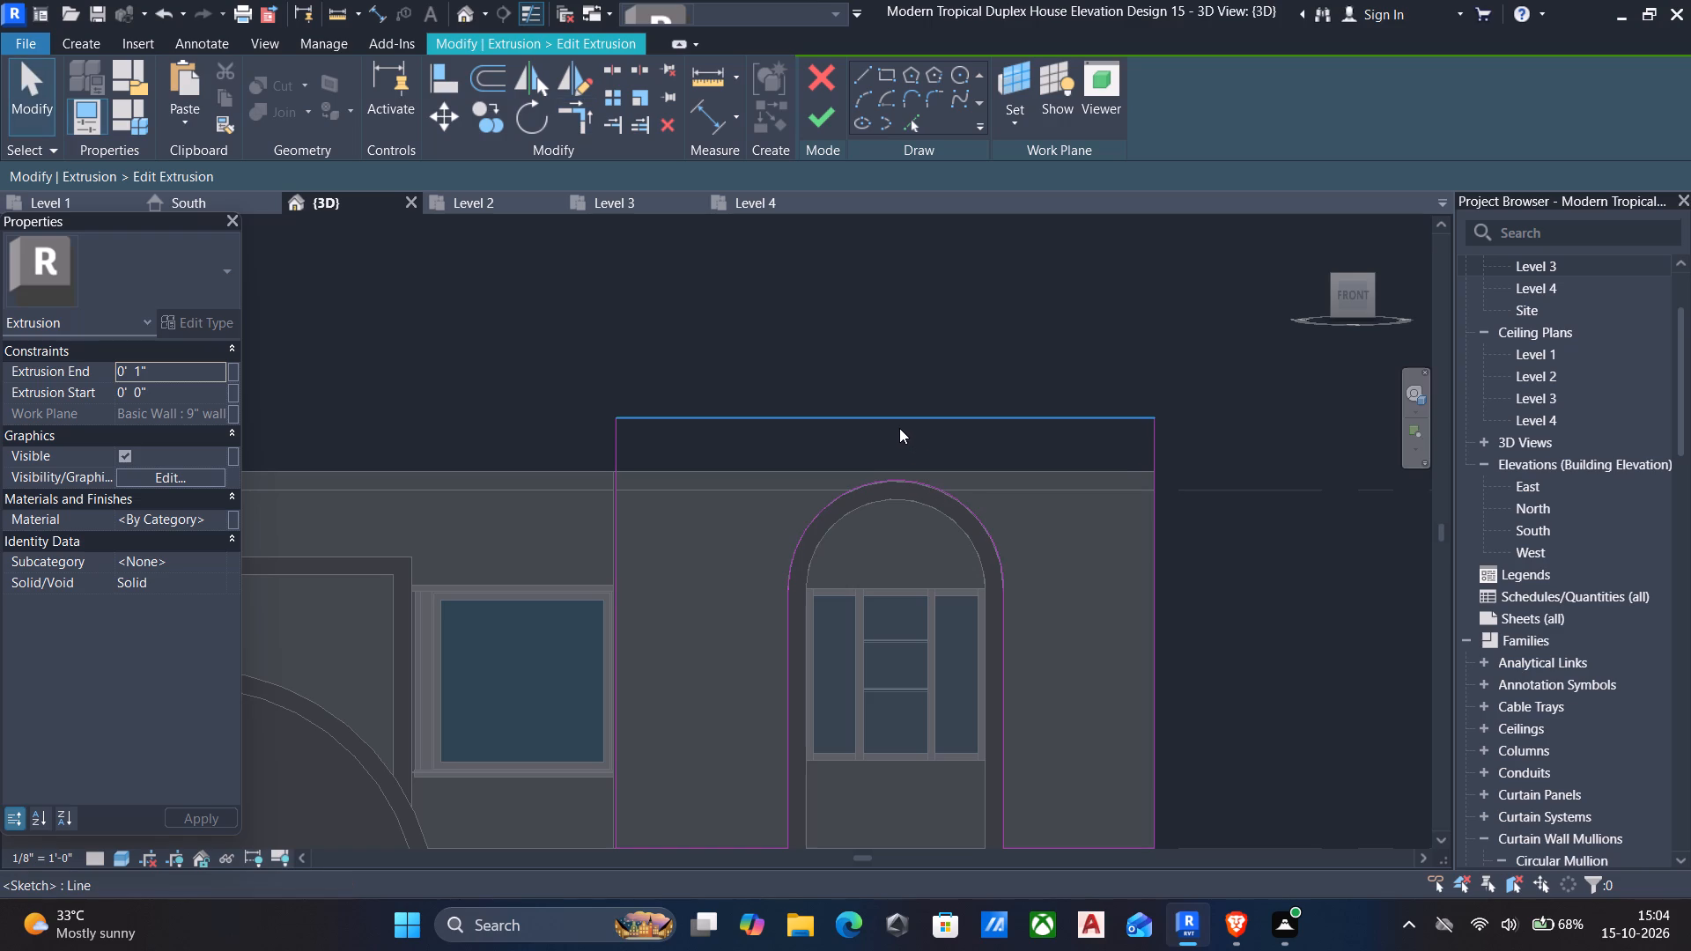
Replace the facade panel sketch's top line with a short horizontal line along the building's top edge, starting near the panel's inner side.
{"action": "left_click", "coordinate": [899, 427]}
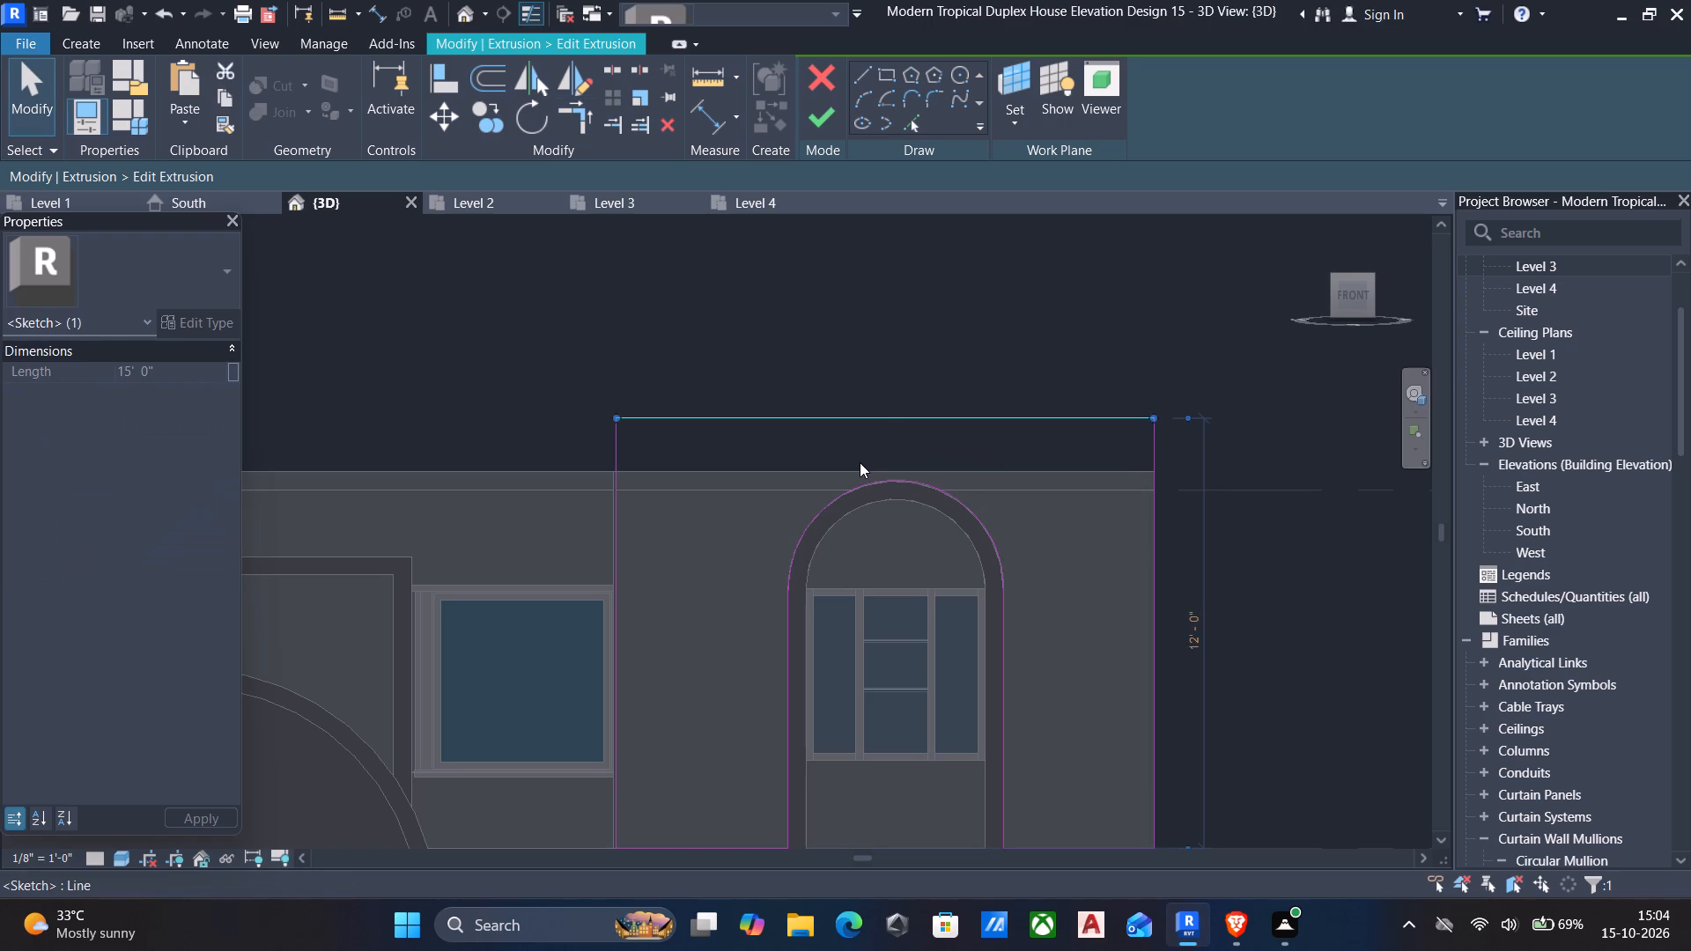
{"action": "key", "text": "Delete"}
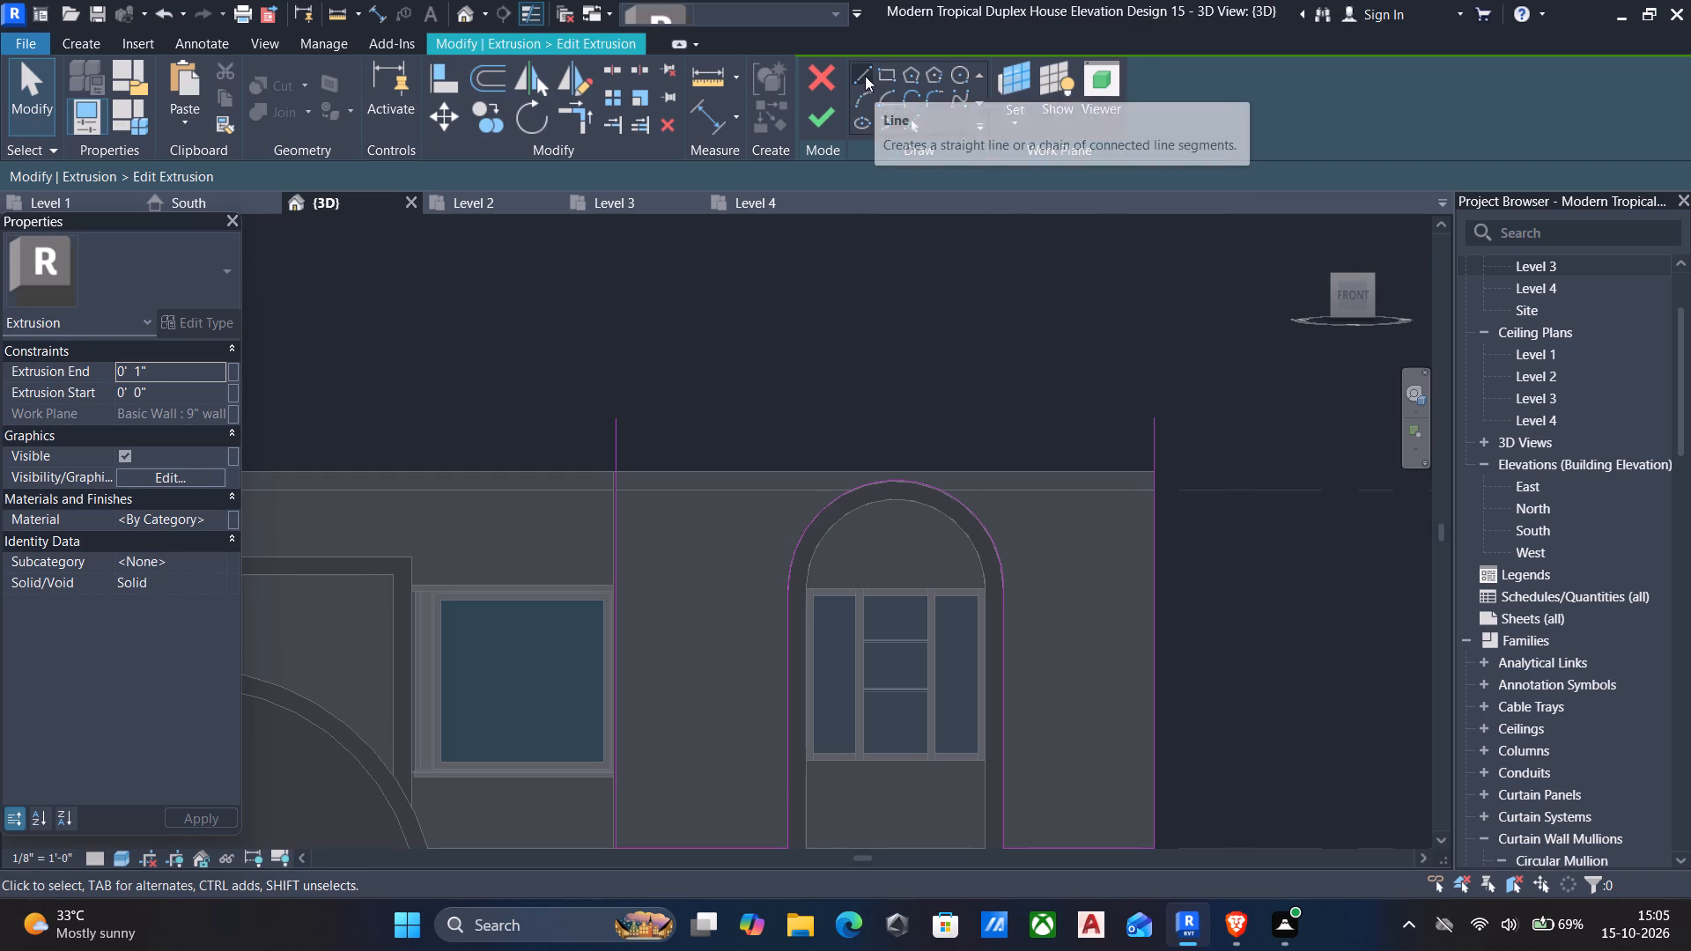
{"action": "left_click", "coordinate": [862, 73]}
{"action": "scroll", "coordinate": [637, 474], "scroll_direction": "up", "scroll_amount": 2}
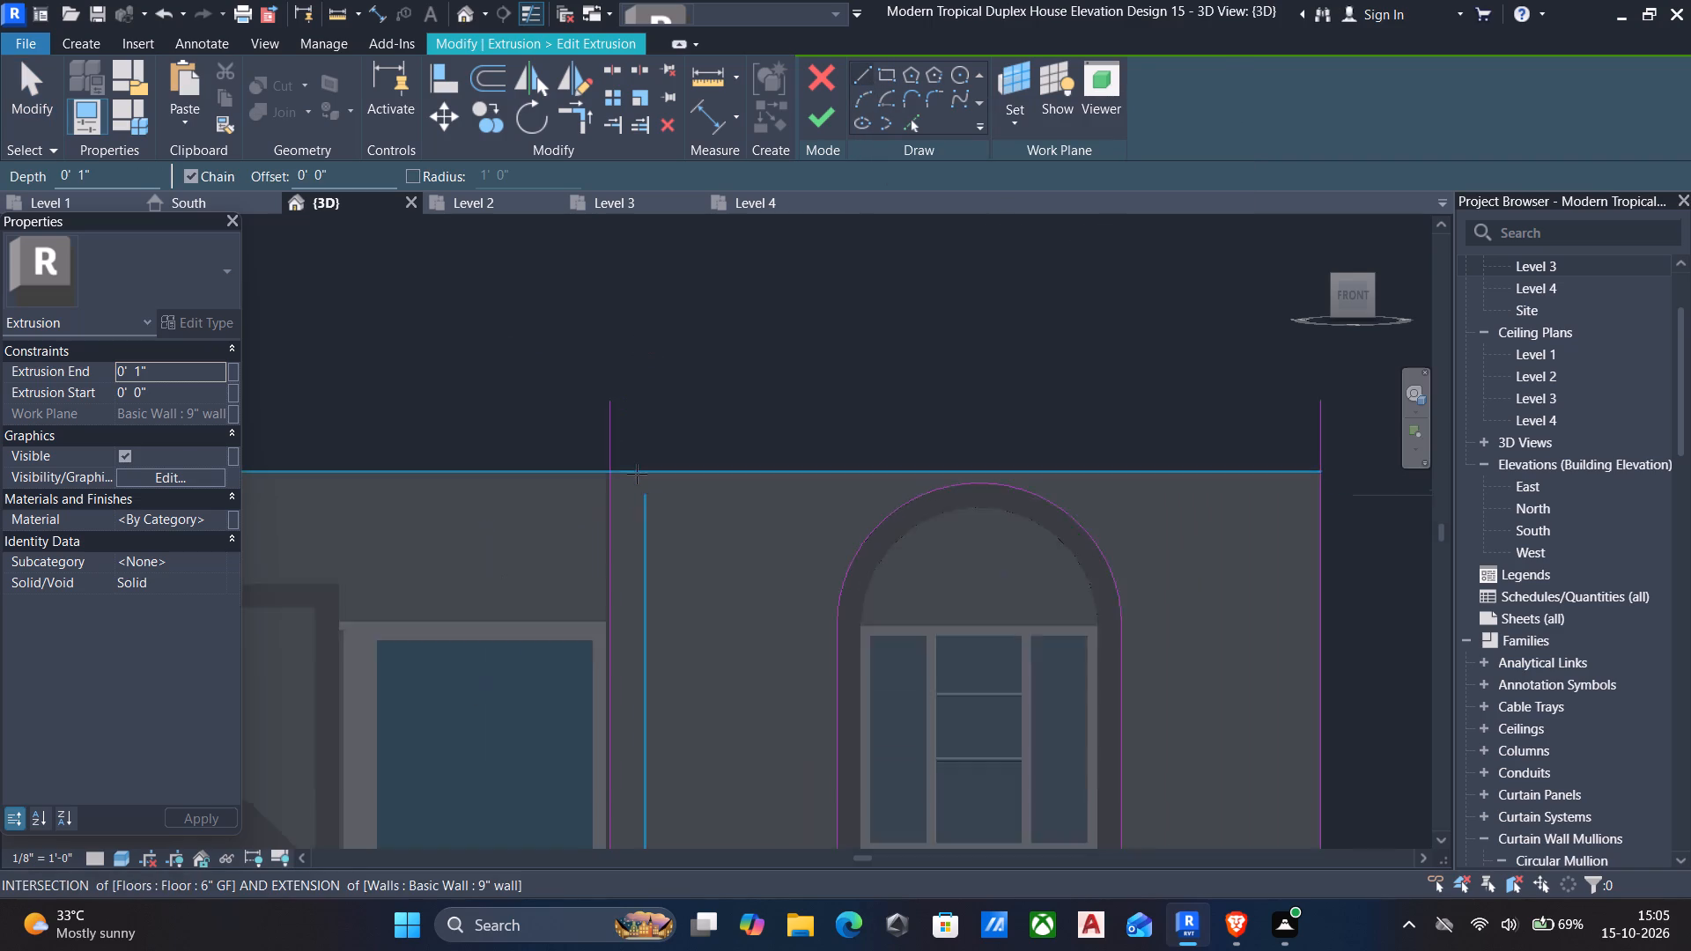
{"action": "scroll", "coordinate": [637, 474], "scroll_direction": "up", "scroll_amount": 3}
{"action": "left_click", "coordinate": [614, 468]}
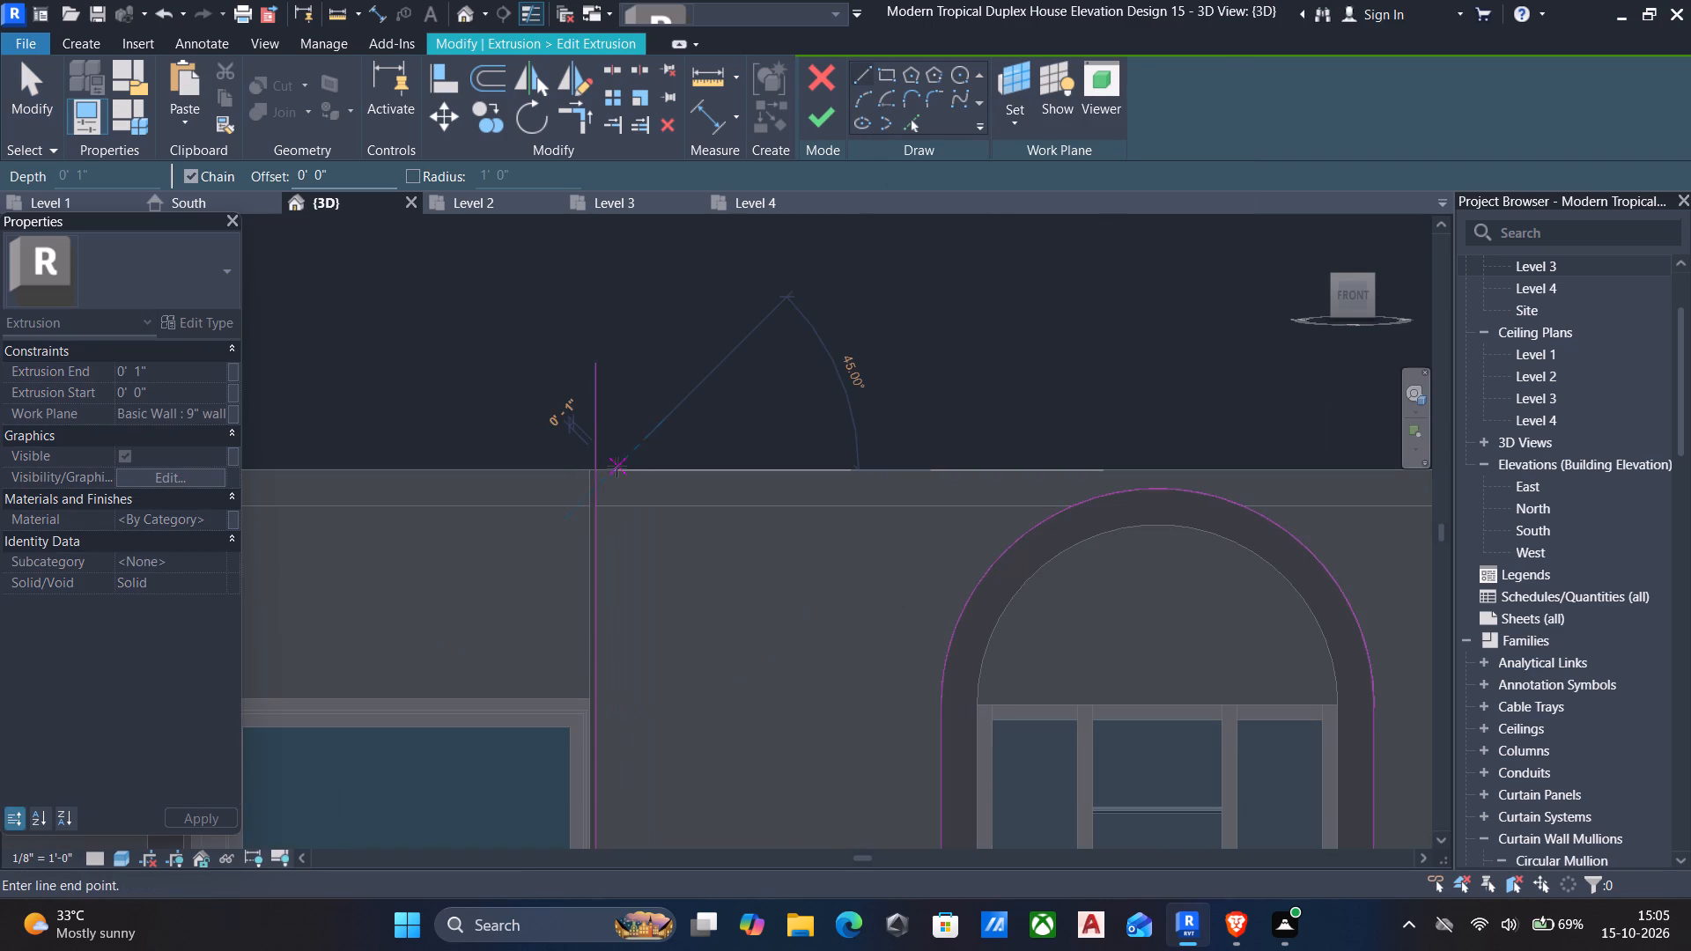
{"action": "left_click", "coordinate": [799, 464]}
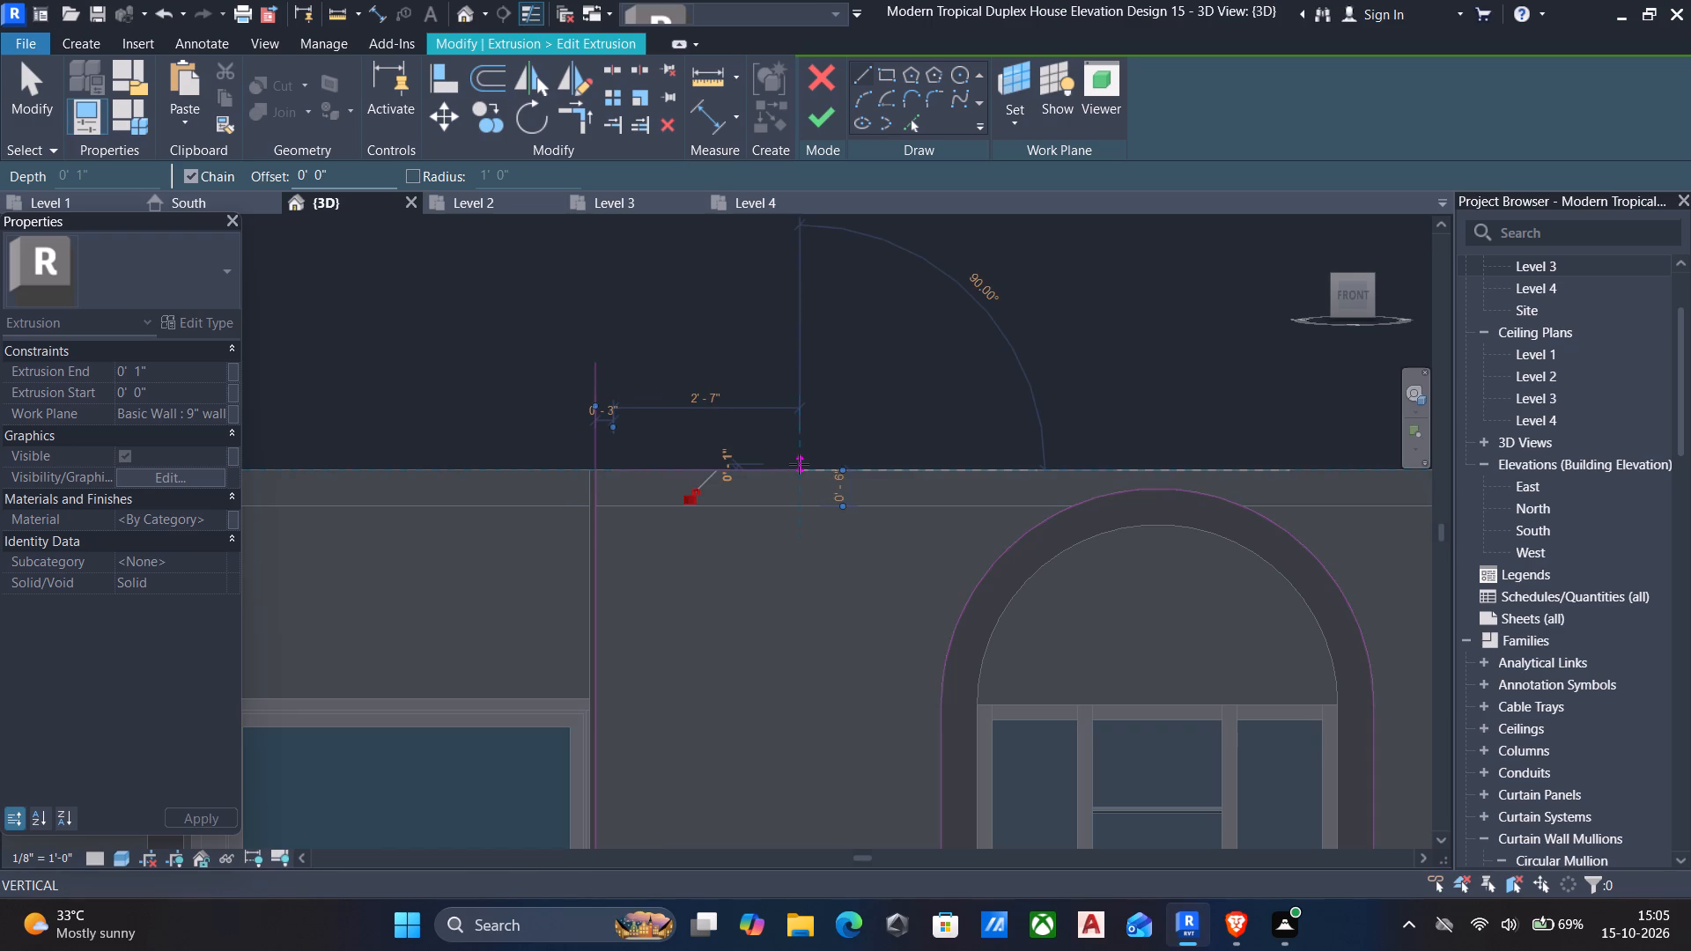
{"action": "key", "text": "Escape"}
{"action": "key", "text": "Escape"}
Trim and extend the panel's new top line and both outer side lines to form corners, and finish the extrusion sketch.
{"action": "type", "text": "tr"}
{"action": "left_click", "coordinate": [599, 520]}
{"action": "left_click", "coordinate": [657, 469]}
{"action": "scroll", "coordinate": [673, 505], "scroll_direction": "down", "scroll_amount": 2}
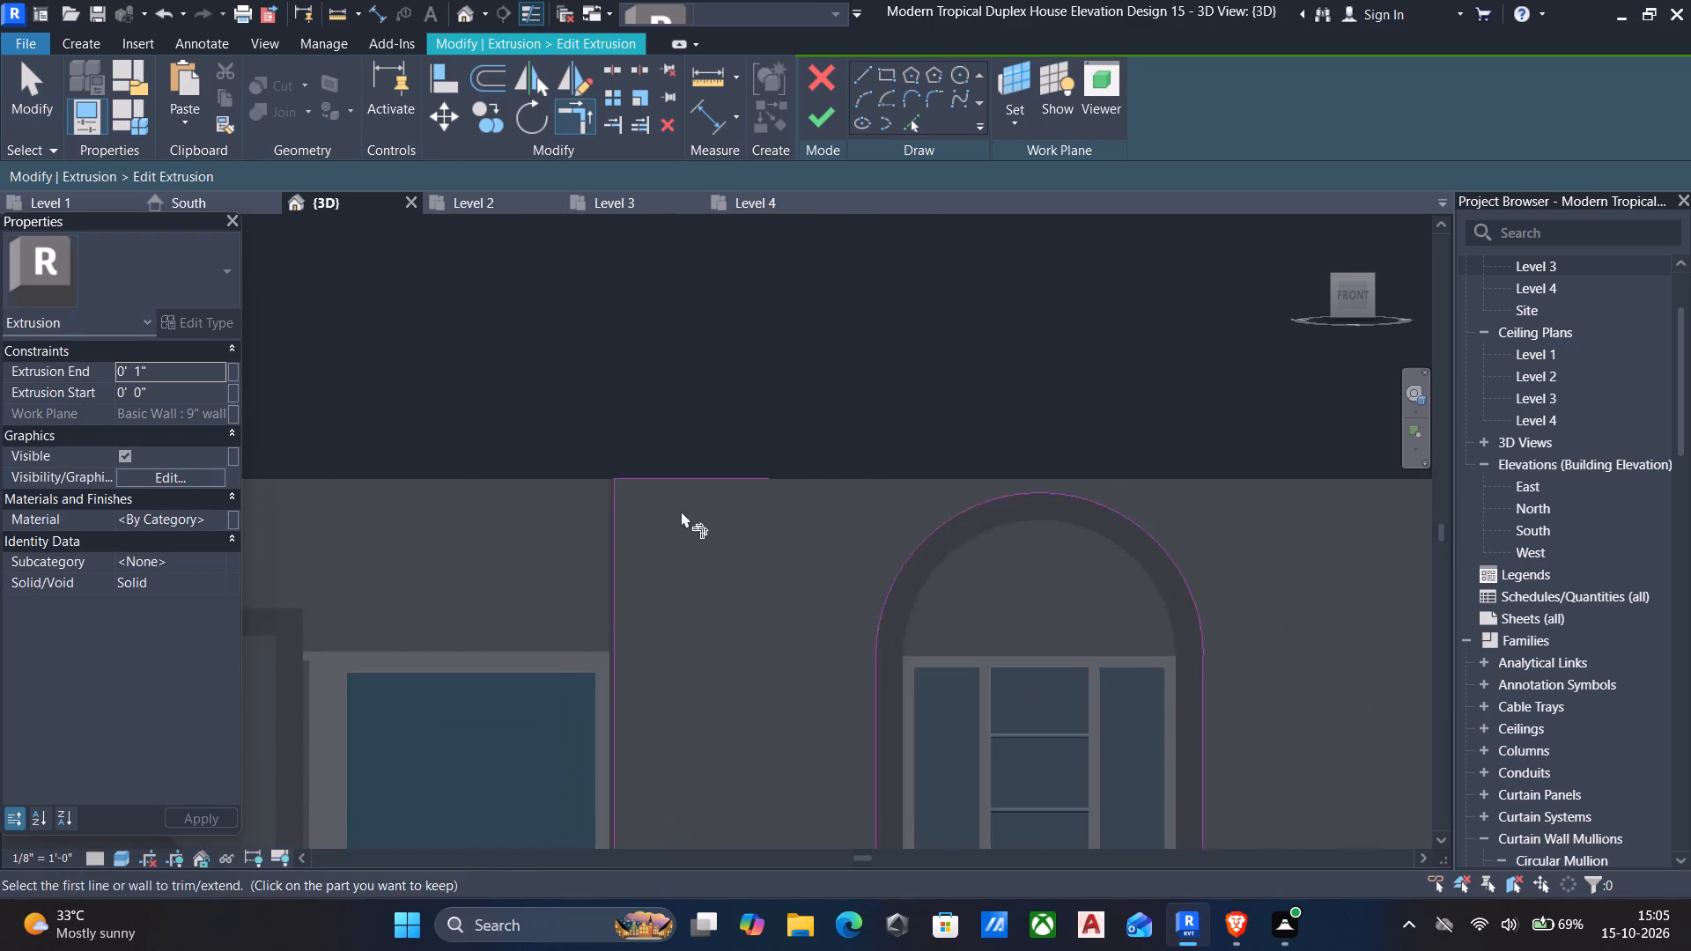
{"action": "scroll", "coordinate": [681, 511], "scroll_direction": "down", "scroll_amount": 3}
{"action": "middle_click_drag", "start_coordinate": [681, 511], "coordinate": [576, 478]}
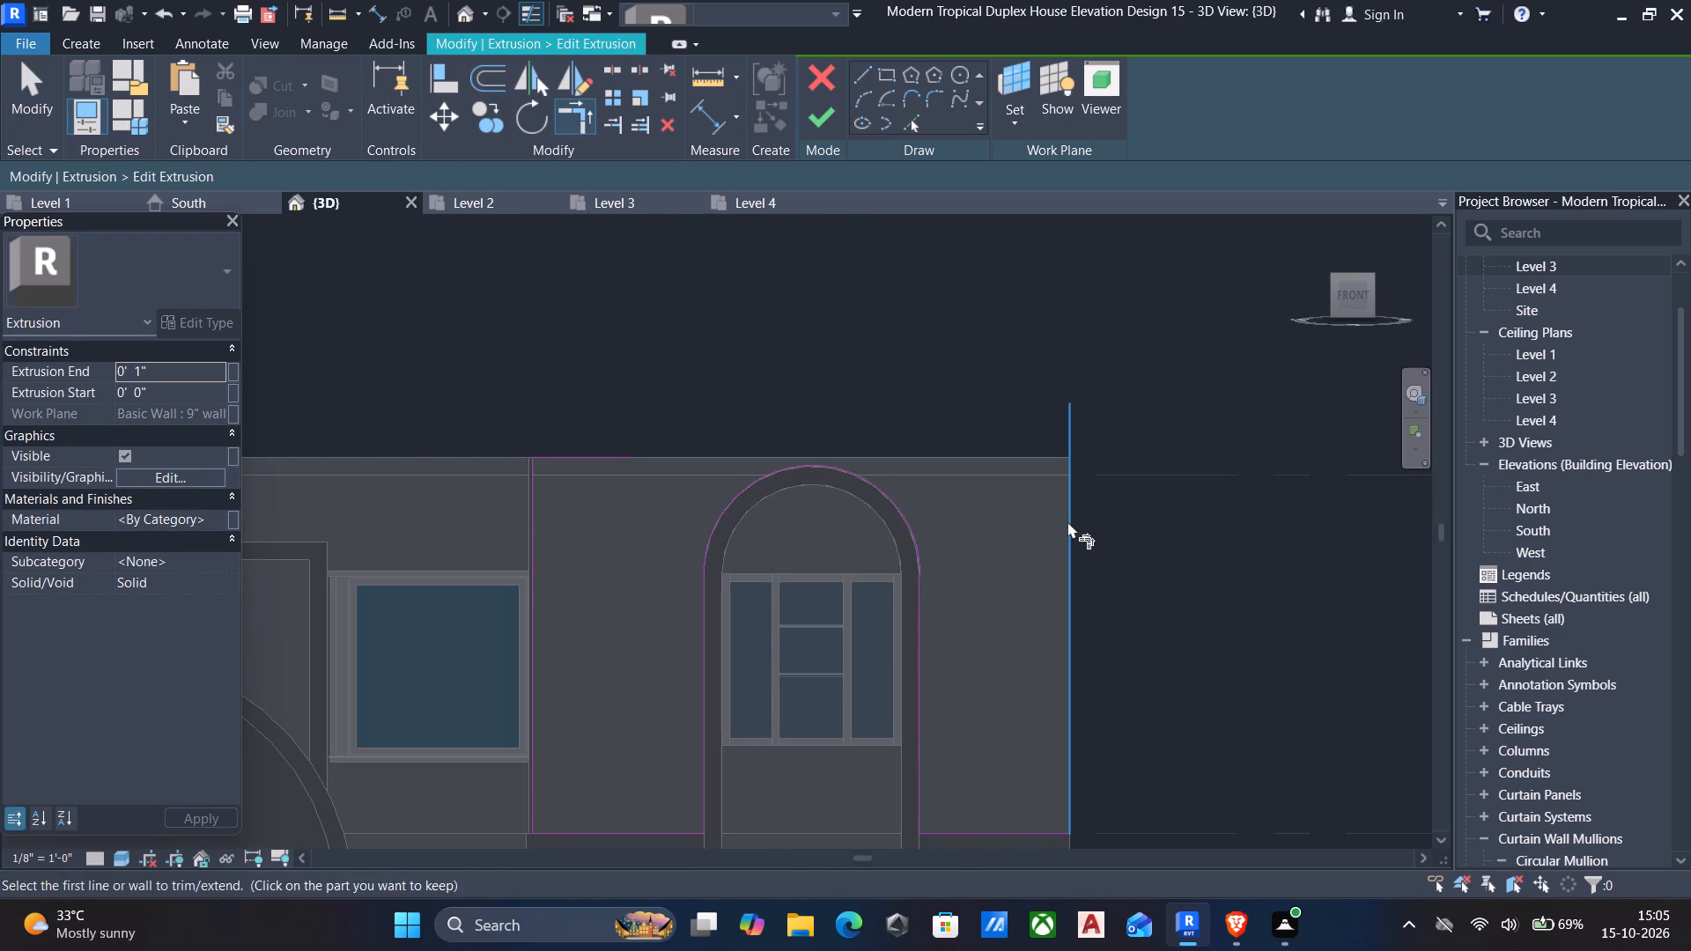
{"action": "left_click", "coordinate": [1067, 521]}
{"action": "left_click", "coordinate": [583, 453]}
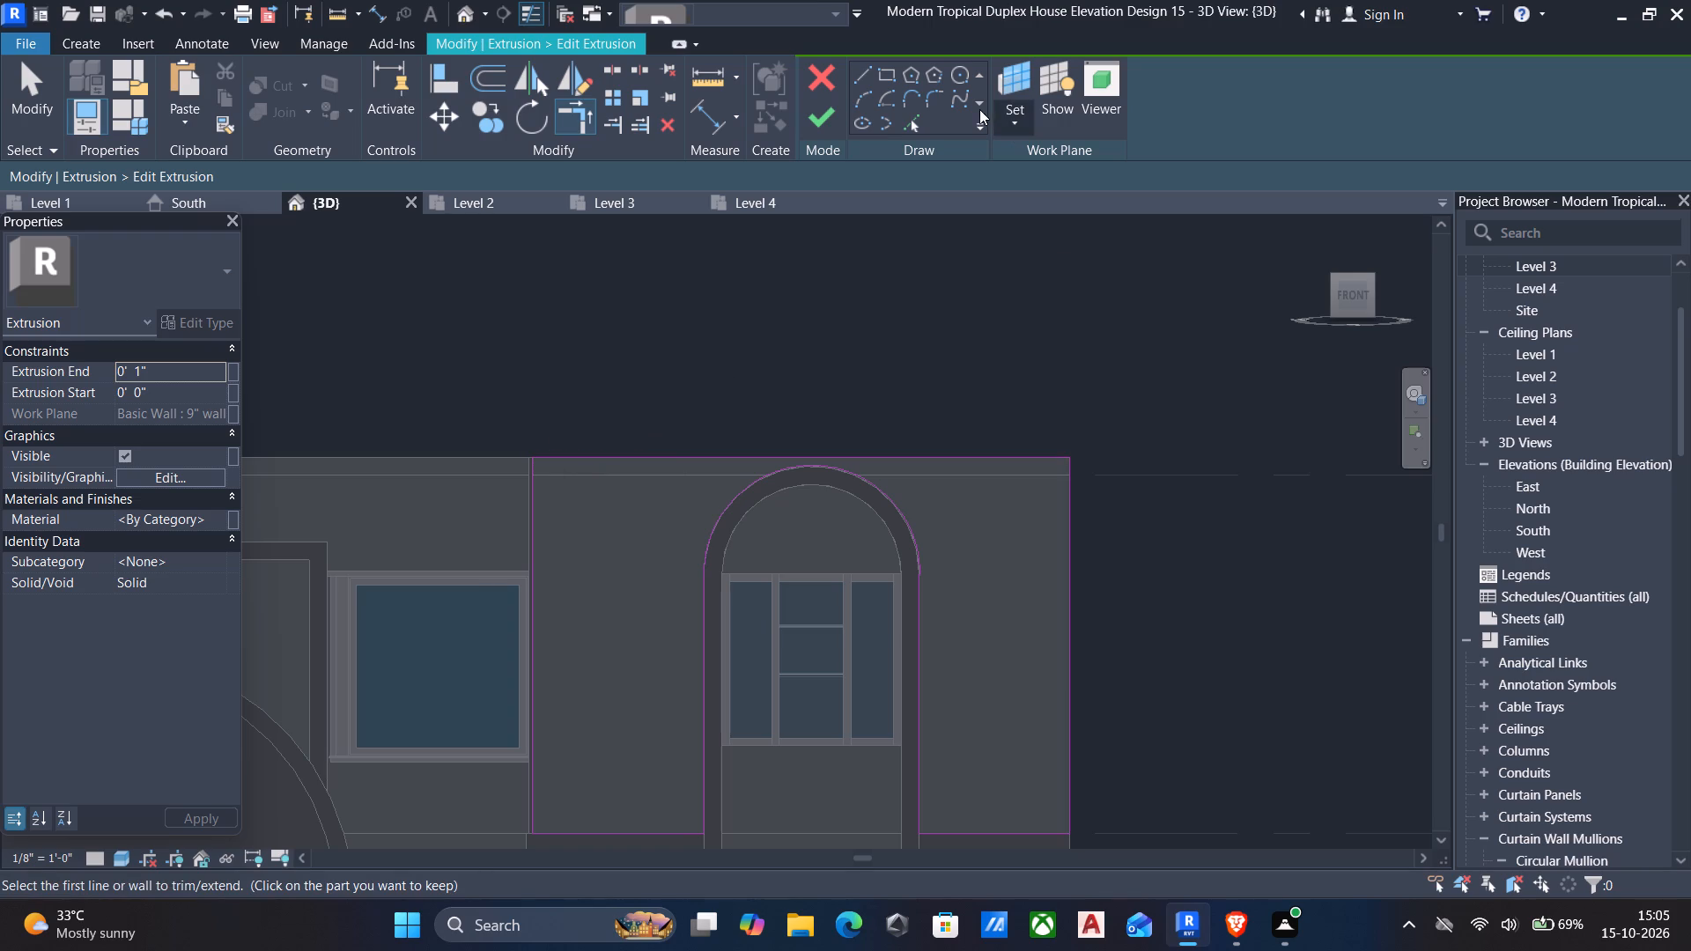
{"action": "left_click", "coordinate": [834, 115]}
Deselect the edited panel and finish the in-place facade model.
{"action": "scroll", "coordinate": [902, 295], "scroll_direction": "down", "scroll_amount": 5}
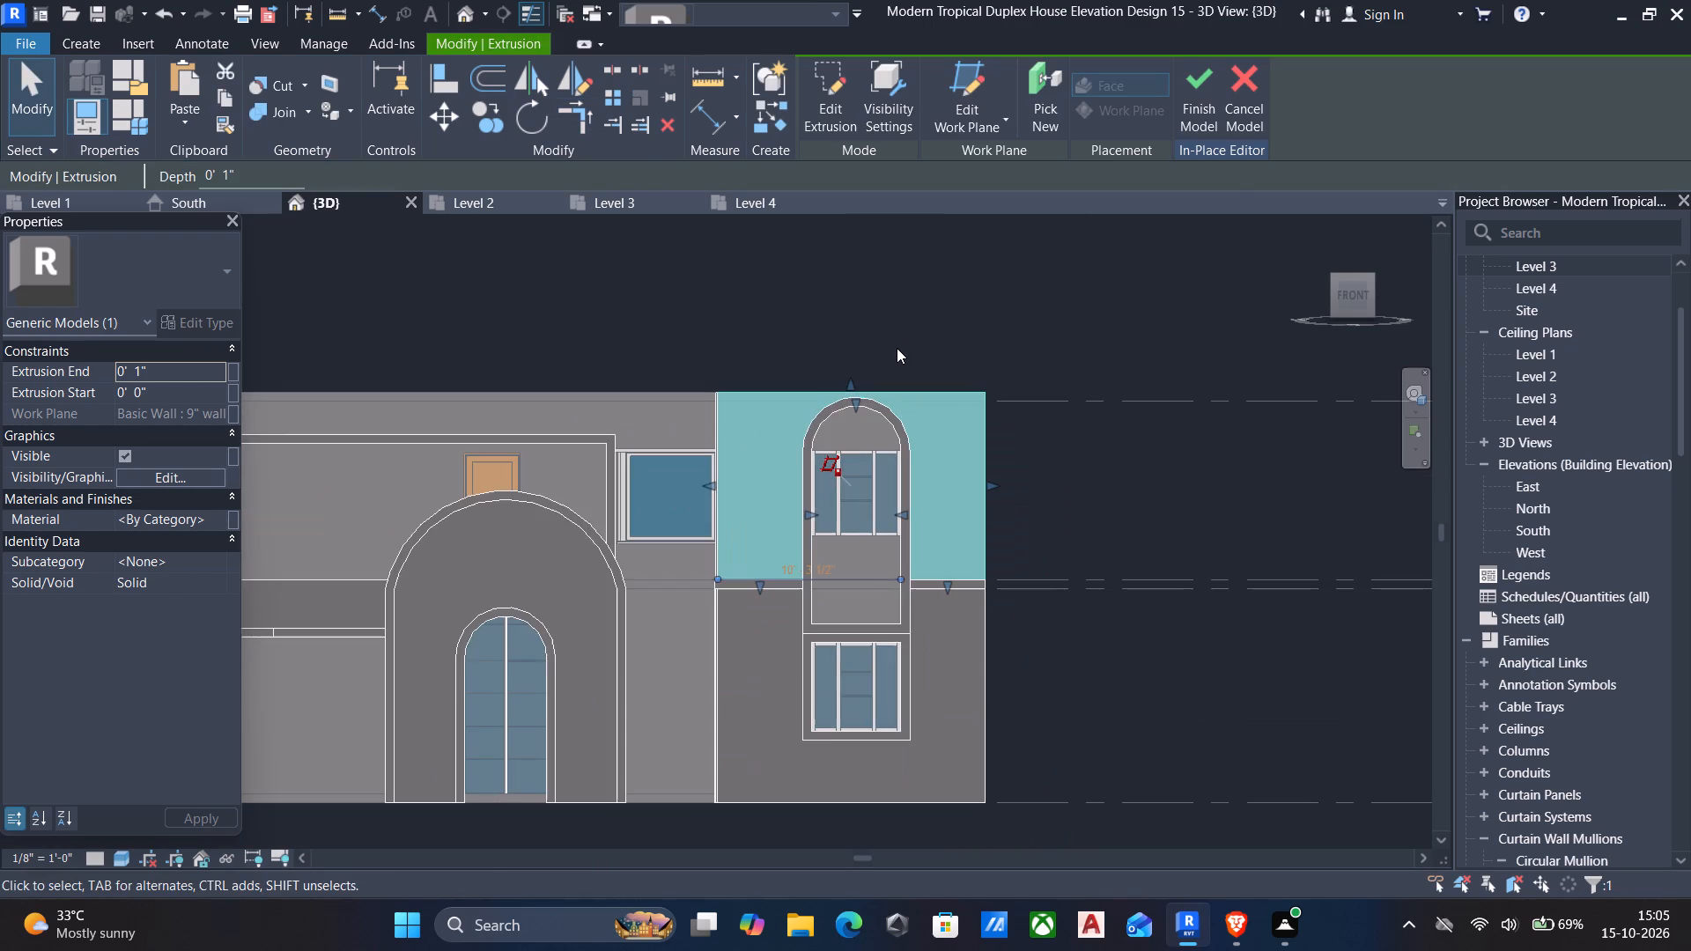
{"action": "middle_click_drag", "start_coordinate": [897, 348], "coordinate": [1126, 499], "text": "shift"}
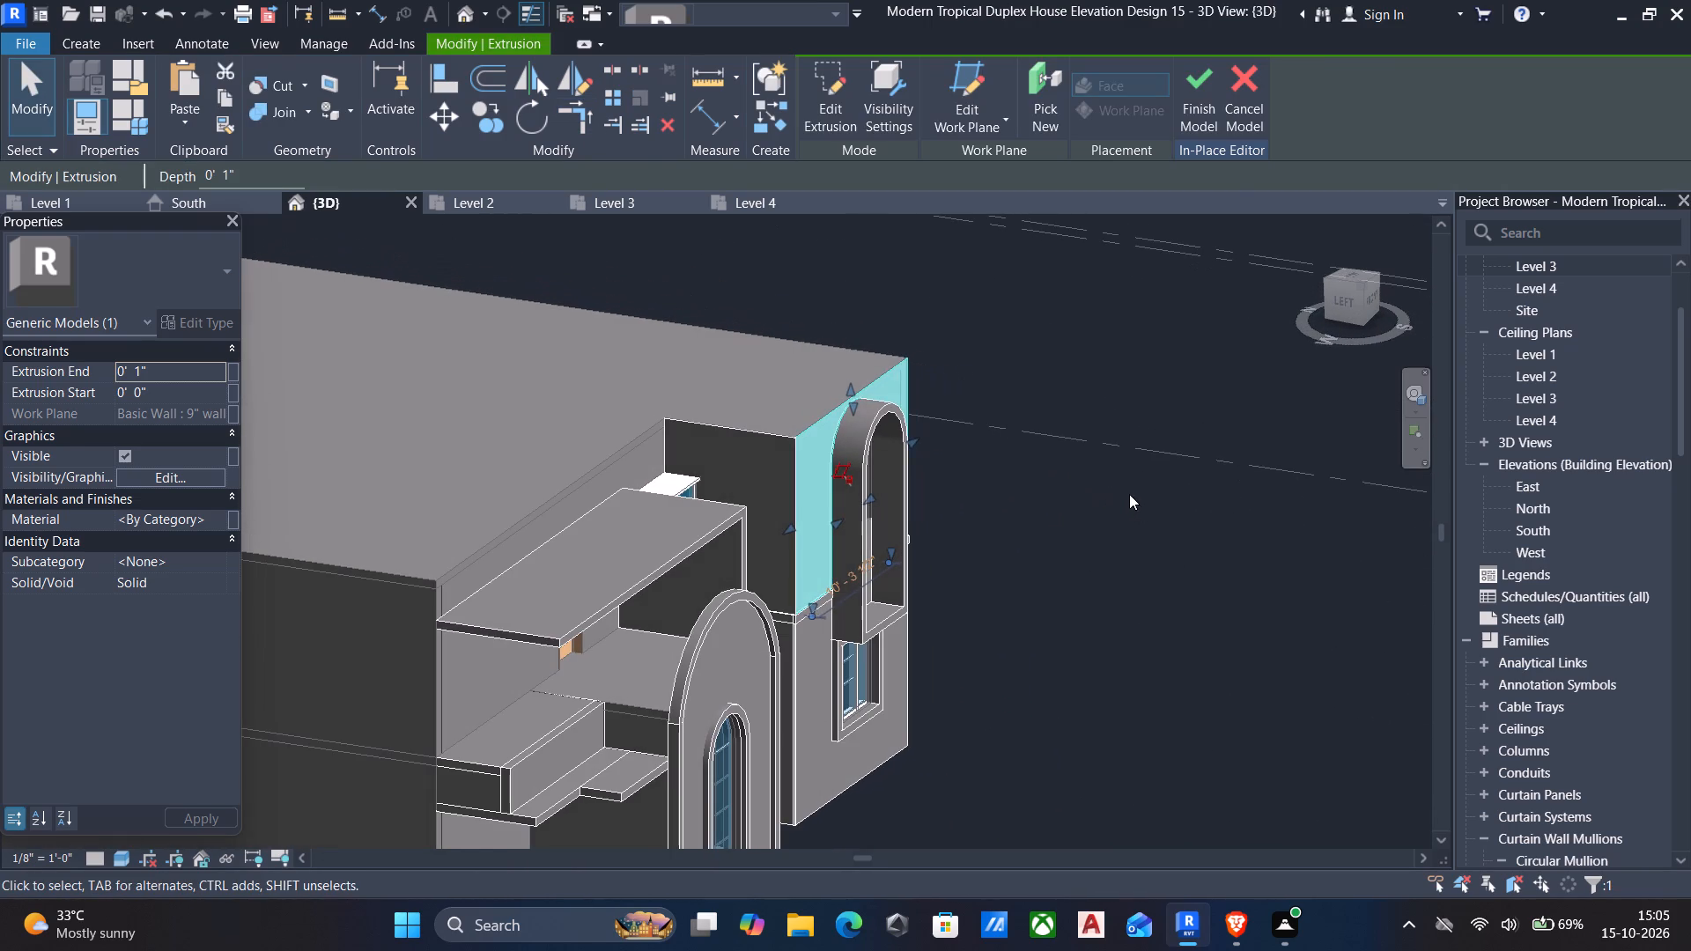
{"action": "key", "text": "Escape"}
{"action": "middle_click_drag", "start_coordinate": [1040, 519], "coordinate": [905, 475], "text": "shift"}
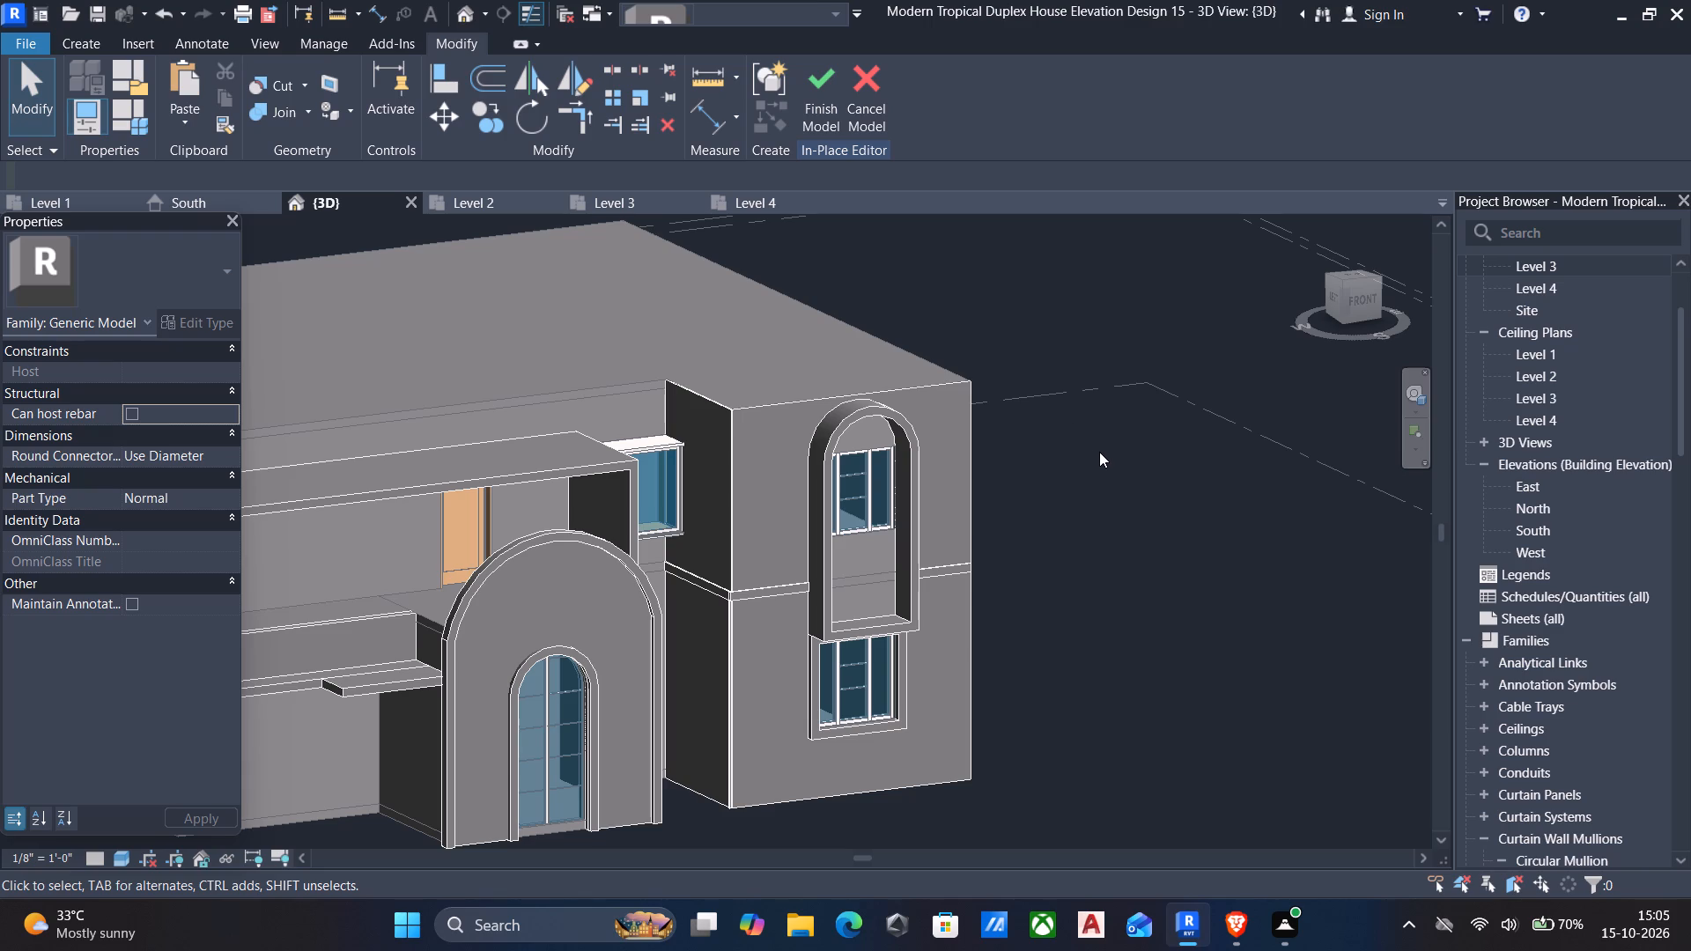
{"action": "left_click", "coordinate": [819, 77]}
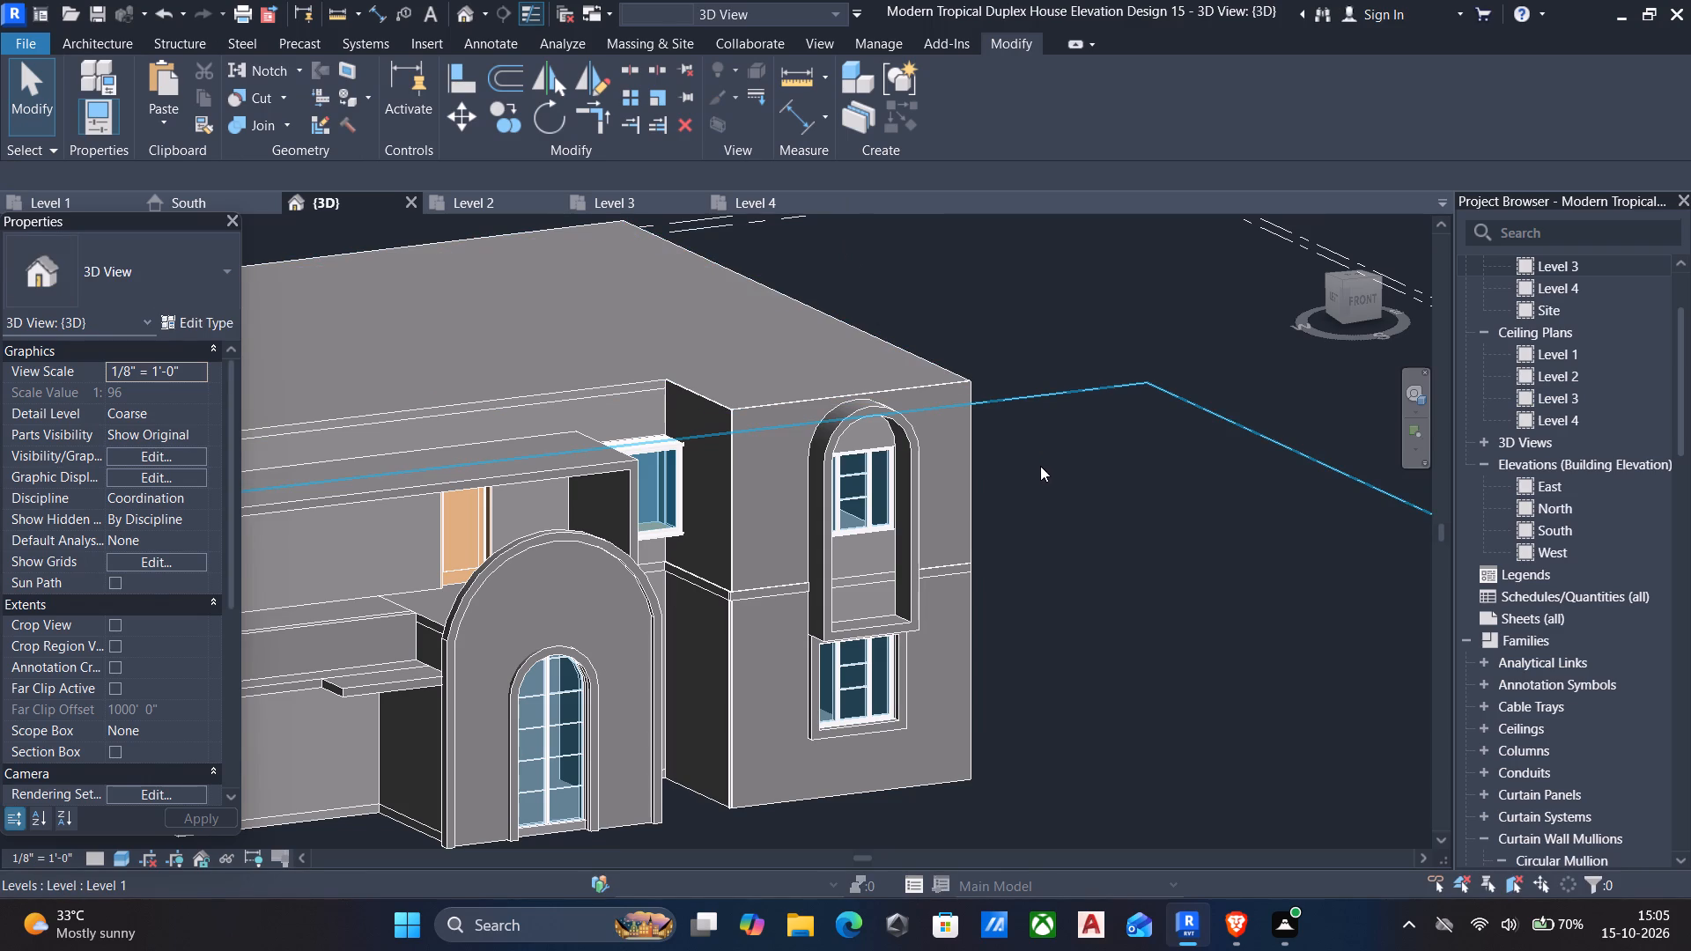
From the front view, reopen the in-place facade model containing the upper window's arched frame for editing.
{"action": "middle_click_drag", "start_coordinate": [1040, 466], "coordinate": [1051, 510], "text": "shift"}
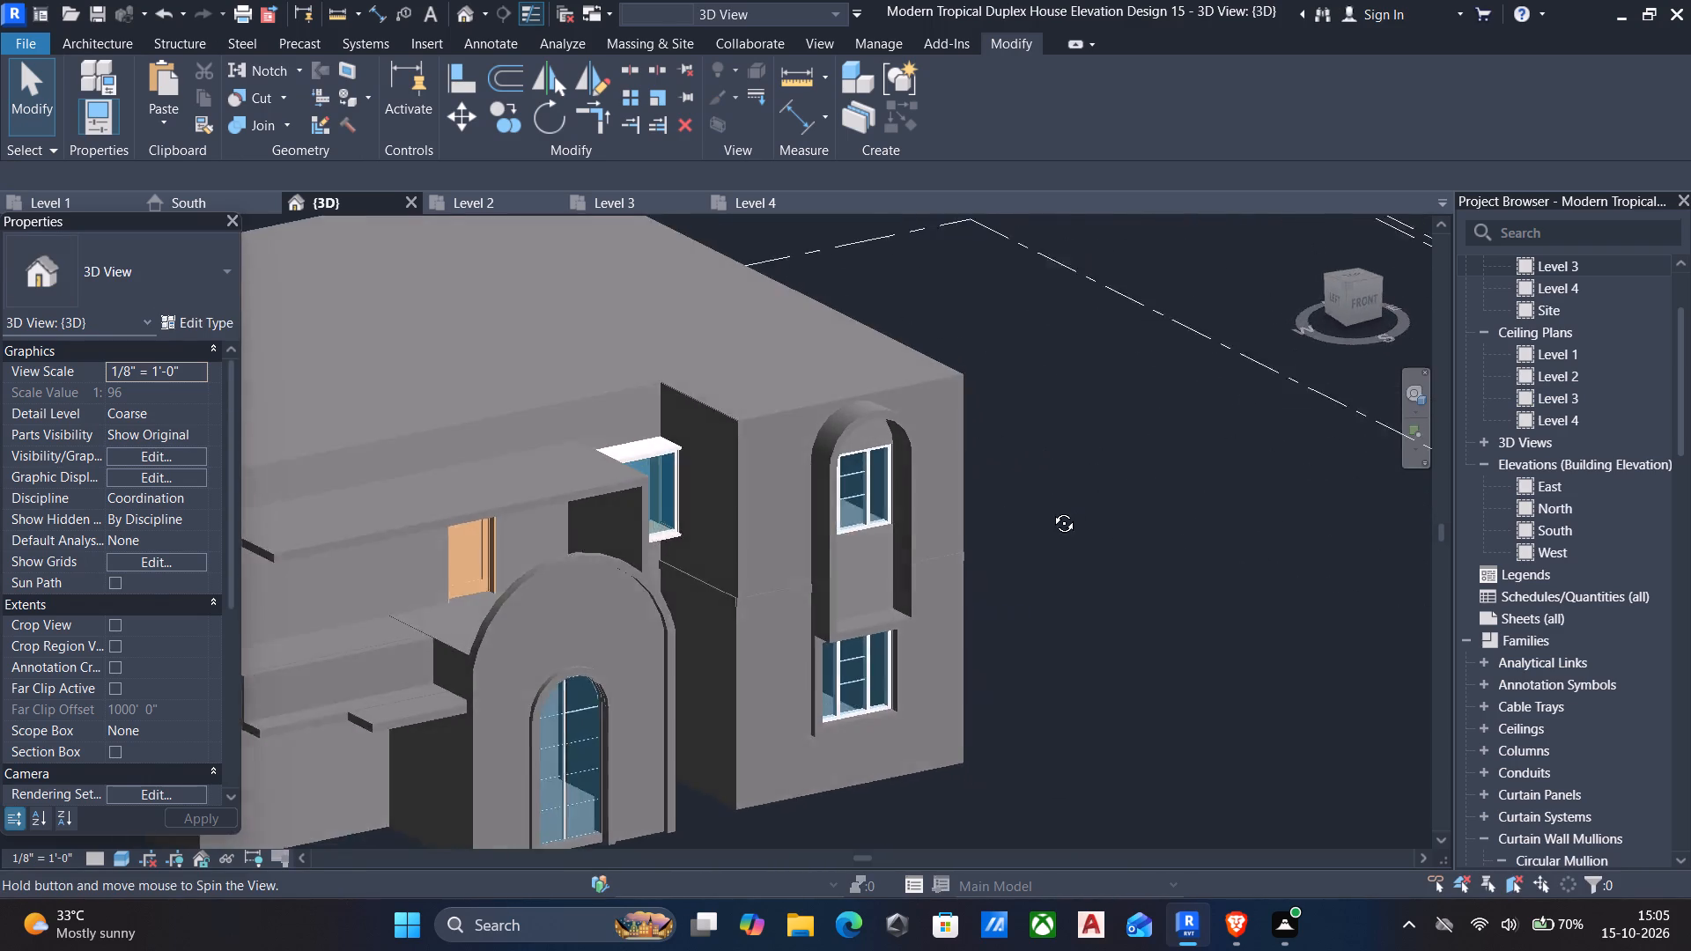
{"action": "middle_click_drag", "start_coordinate": [1051, 510], "coordinate": [919, 481], "text": "shift"}
{"action": "middle_click_drag", "start_coordinate": [919, 481], "coordinate": [946, 480], "text": "shift"}
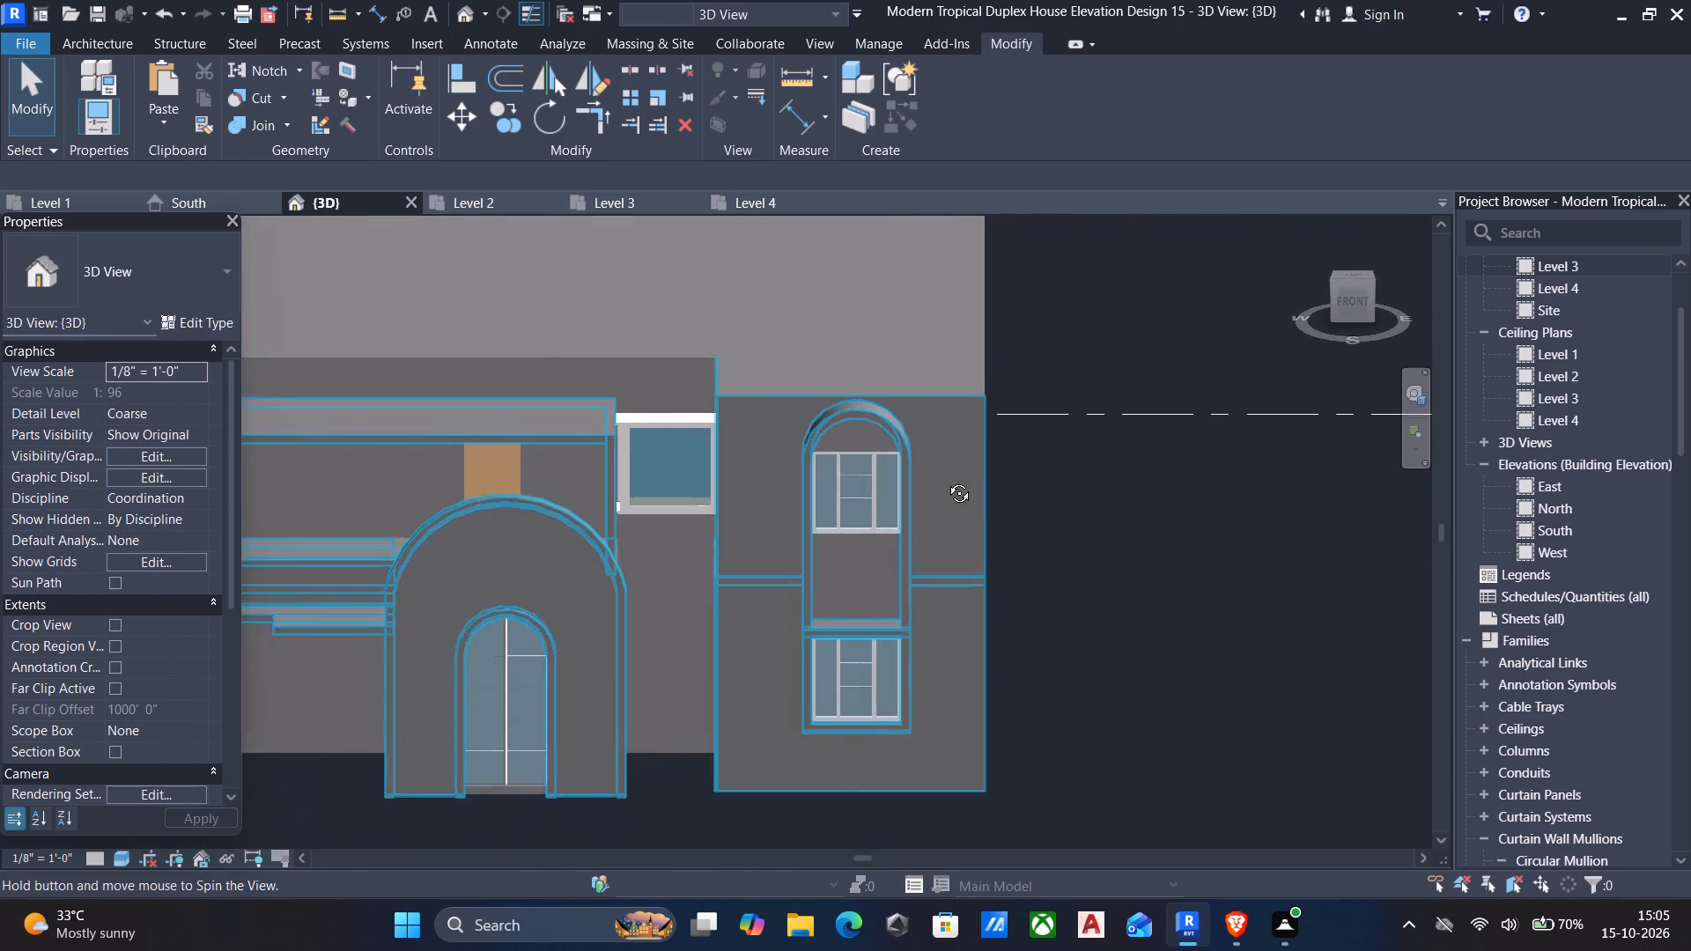
{"action": "middle_click_drag", "start_coordinate": [946, 480], "coordinate": [964, 480], "text": "shift"}
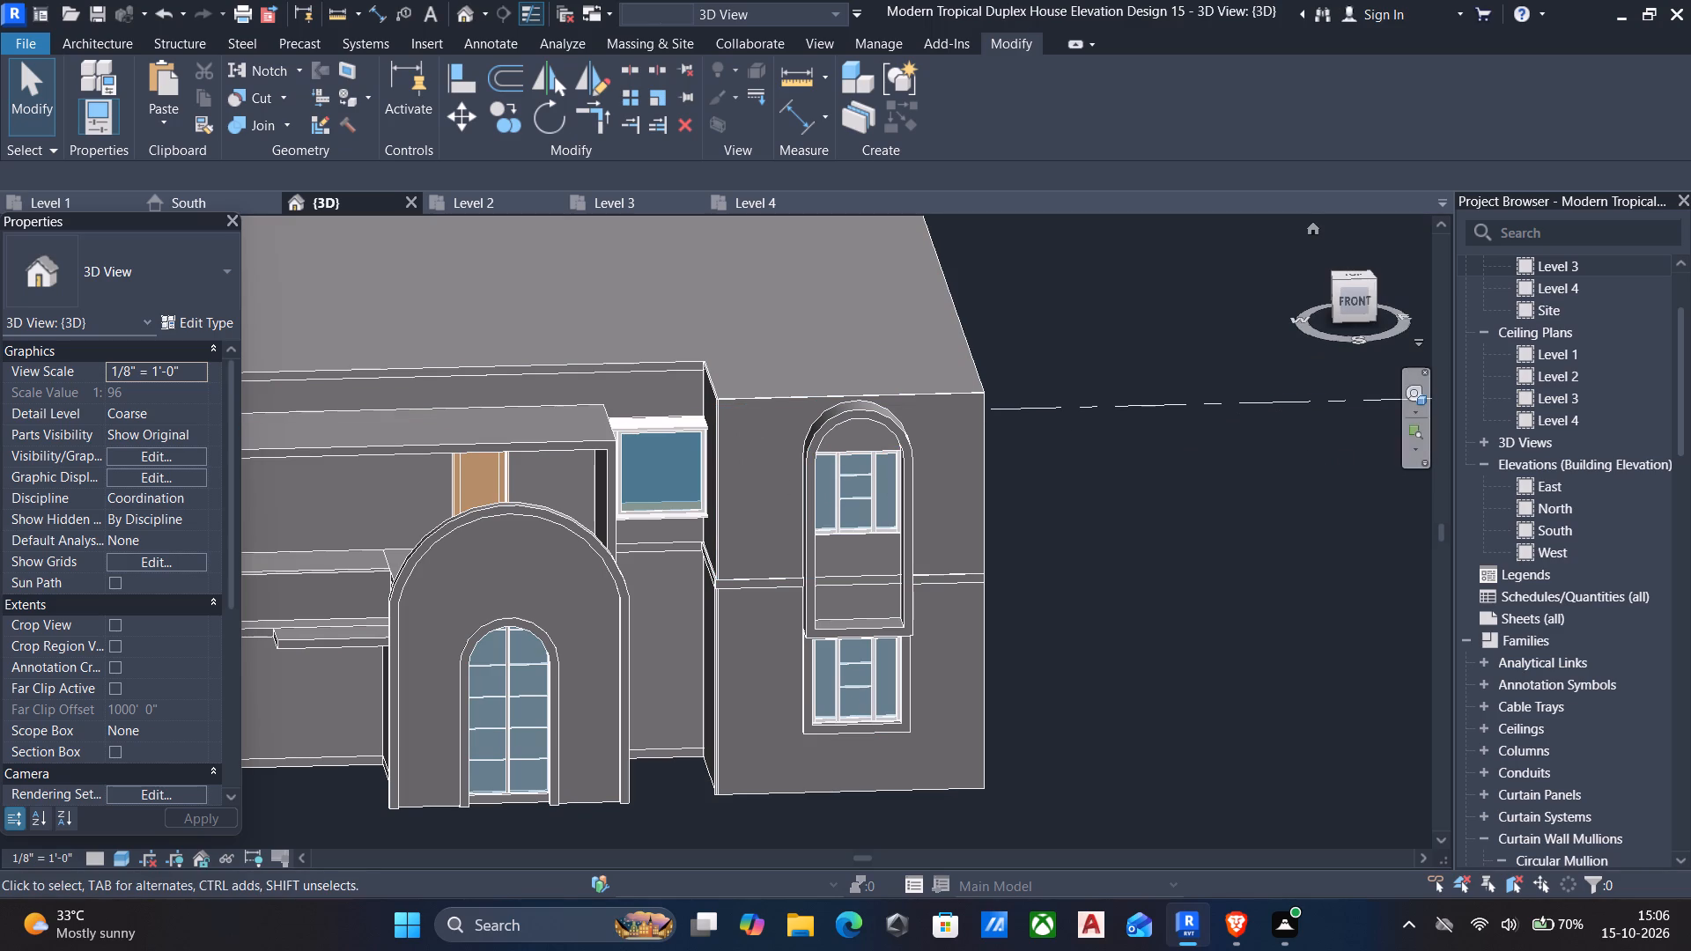
{"action": "left_click", "coordinate": [1356, 302]}
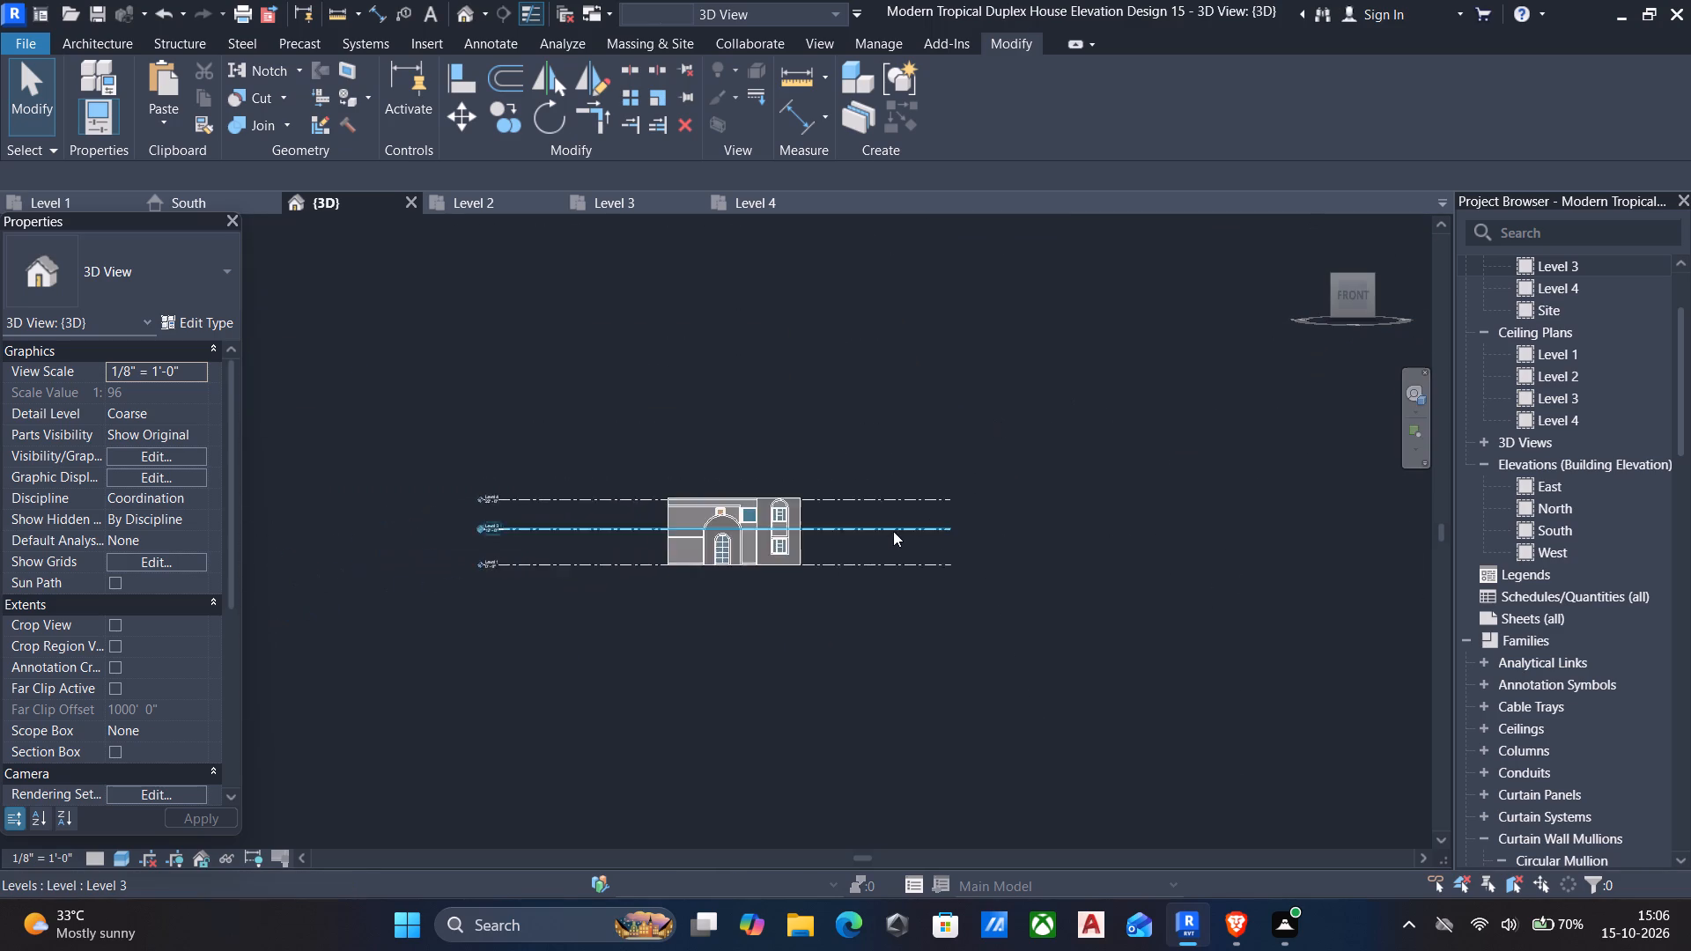
{"action": "scroll", "coordinate": [891, 532], "scroll_direction": "up", "scroll_amount": 5}
{"action": "scroll", "coordinate": [760, 542], "scroll_direction": "up", "scroll_amount": 5}
{"action": "middle_click_drag", "start_coordinate": [739, 539], "coordinate": [1308, 590]}
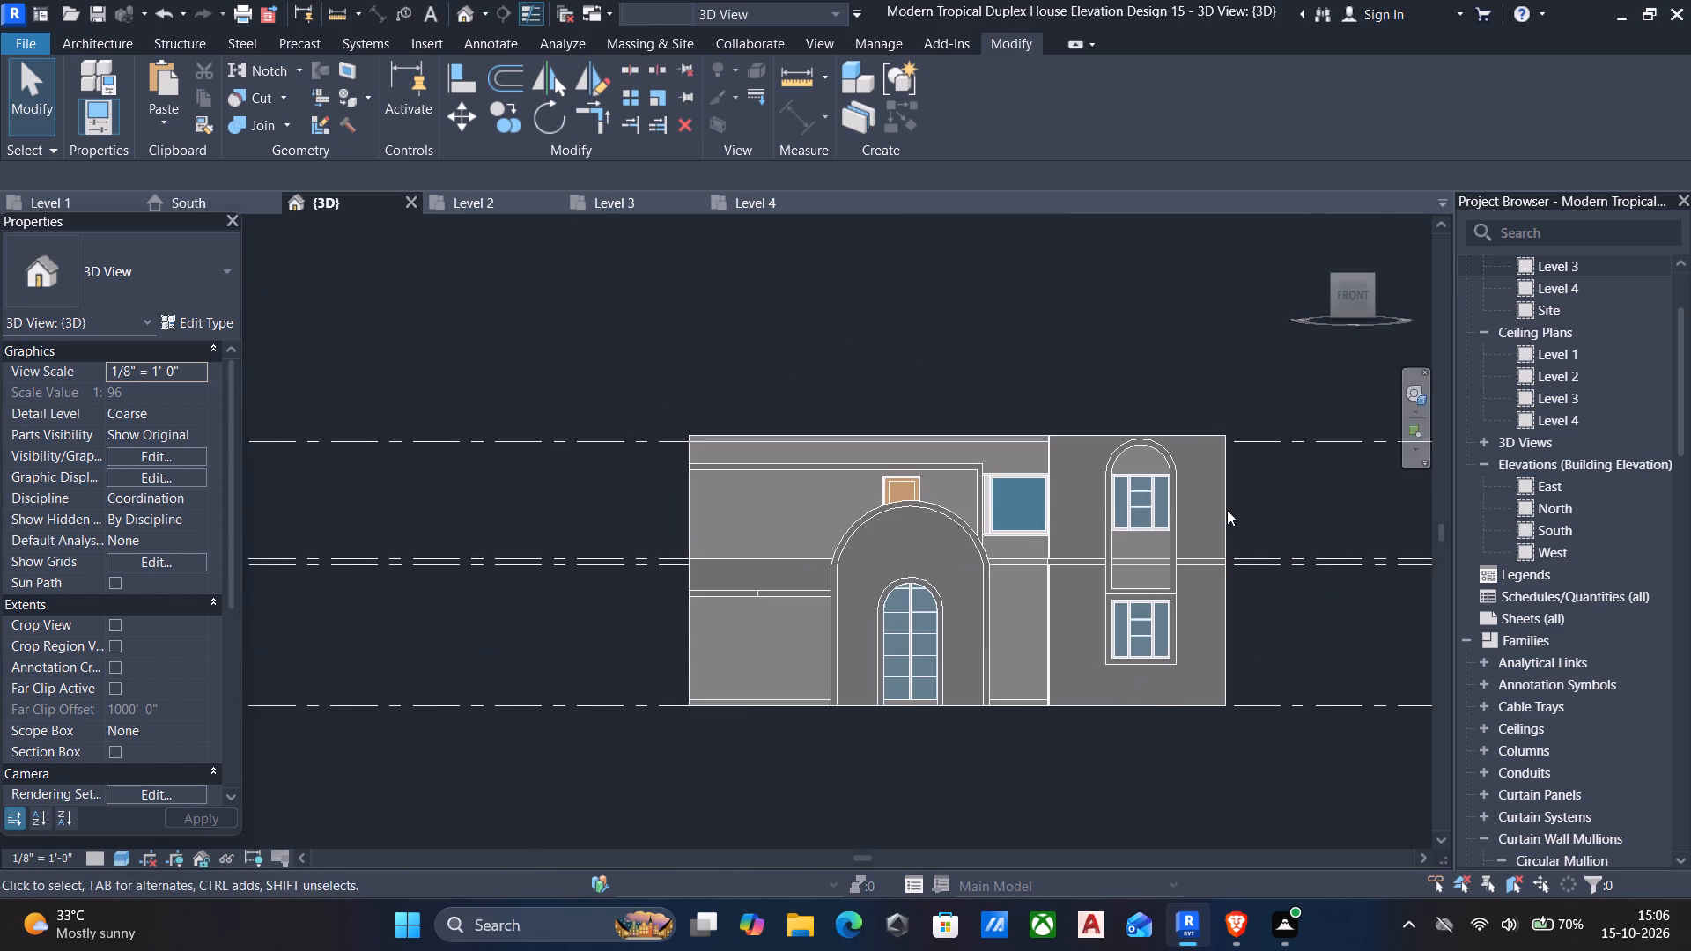
{"action": "scroll", "coordinate": [1207, 515], "scroll_direction": "up", "scroll_amount": 1}
{"action": "middle_click_drag", "start_coordinate": [1198, 520], "coordinate": [1114, 505]}
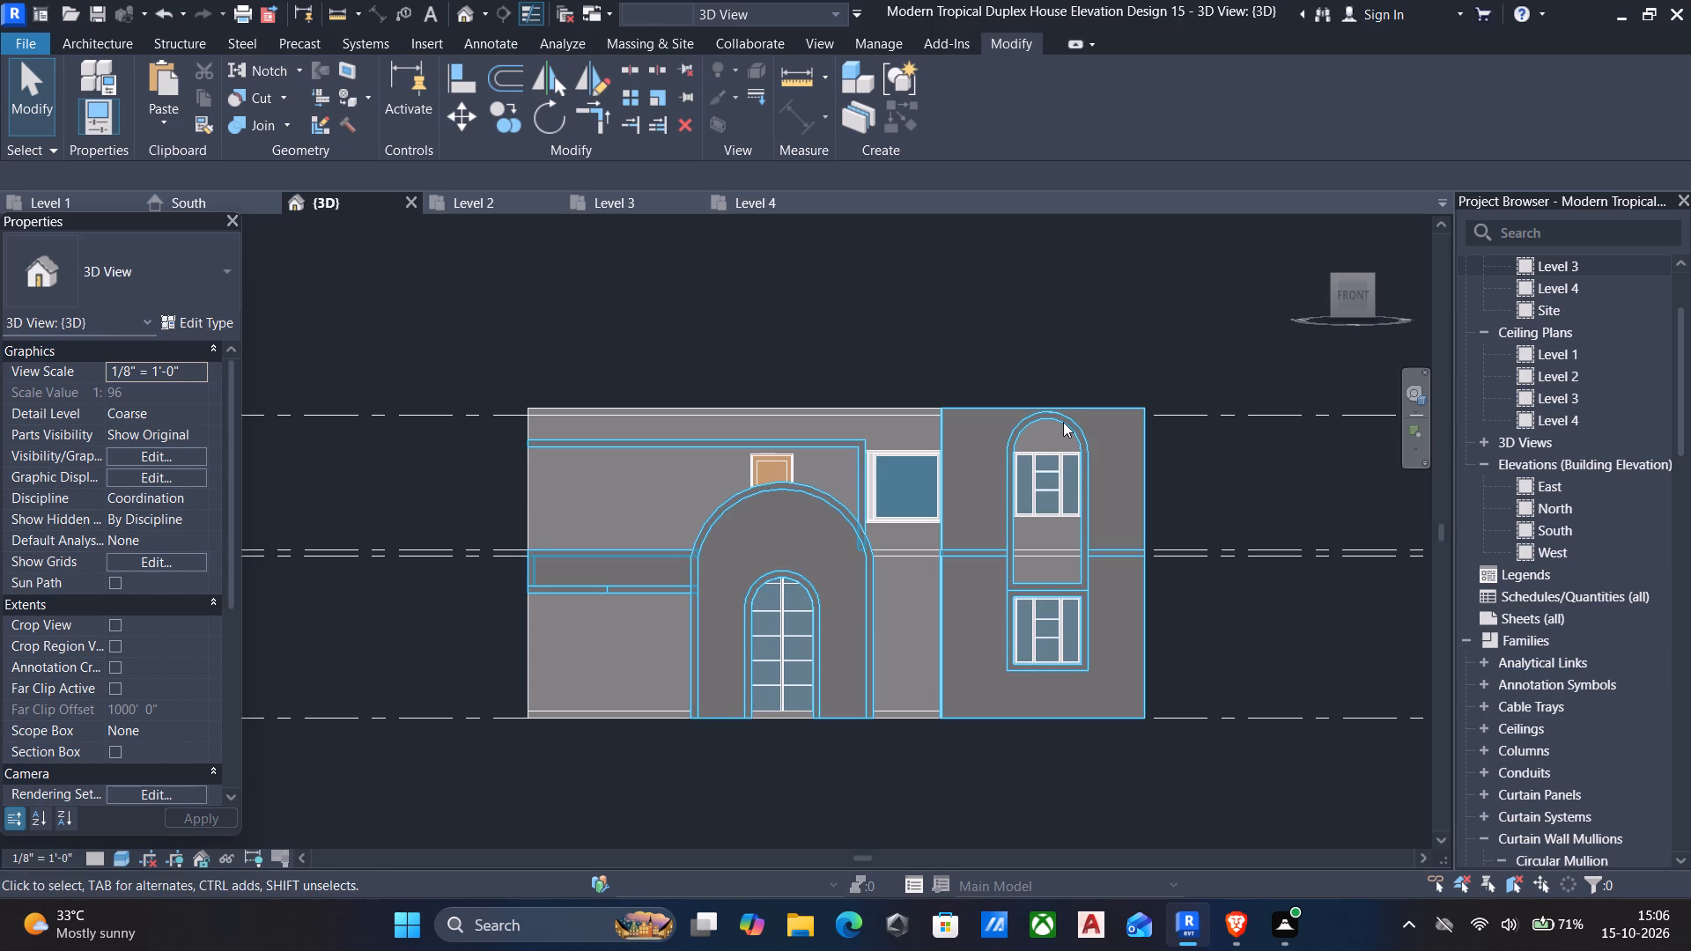
{"action": "left_click", "coordinate": [1063, 422]}
{"action": "left_click", "coordinate": [957, 122]}
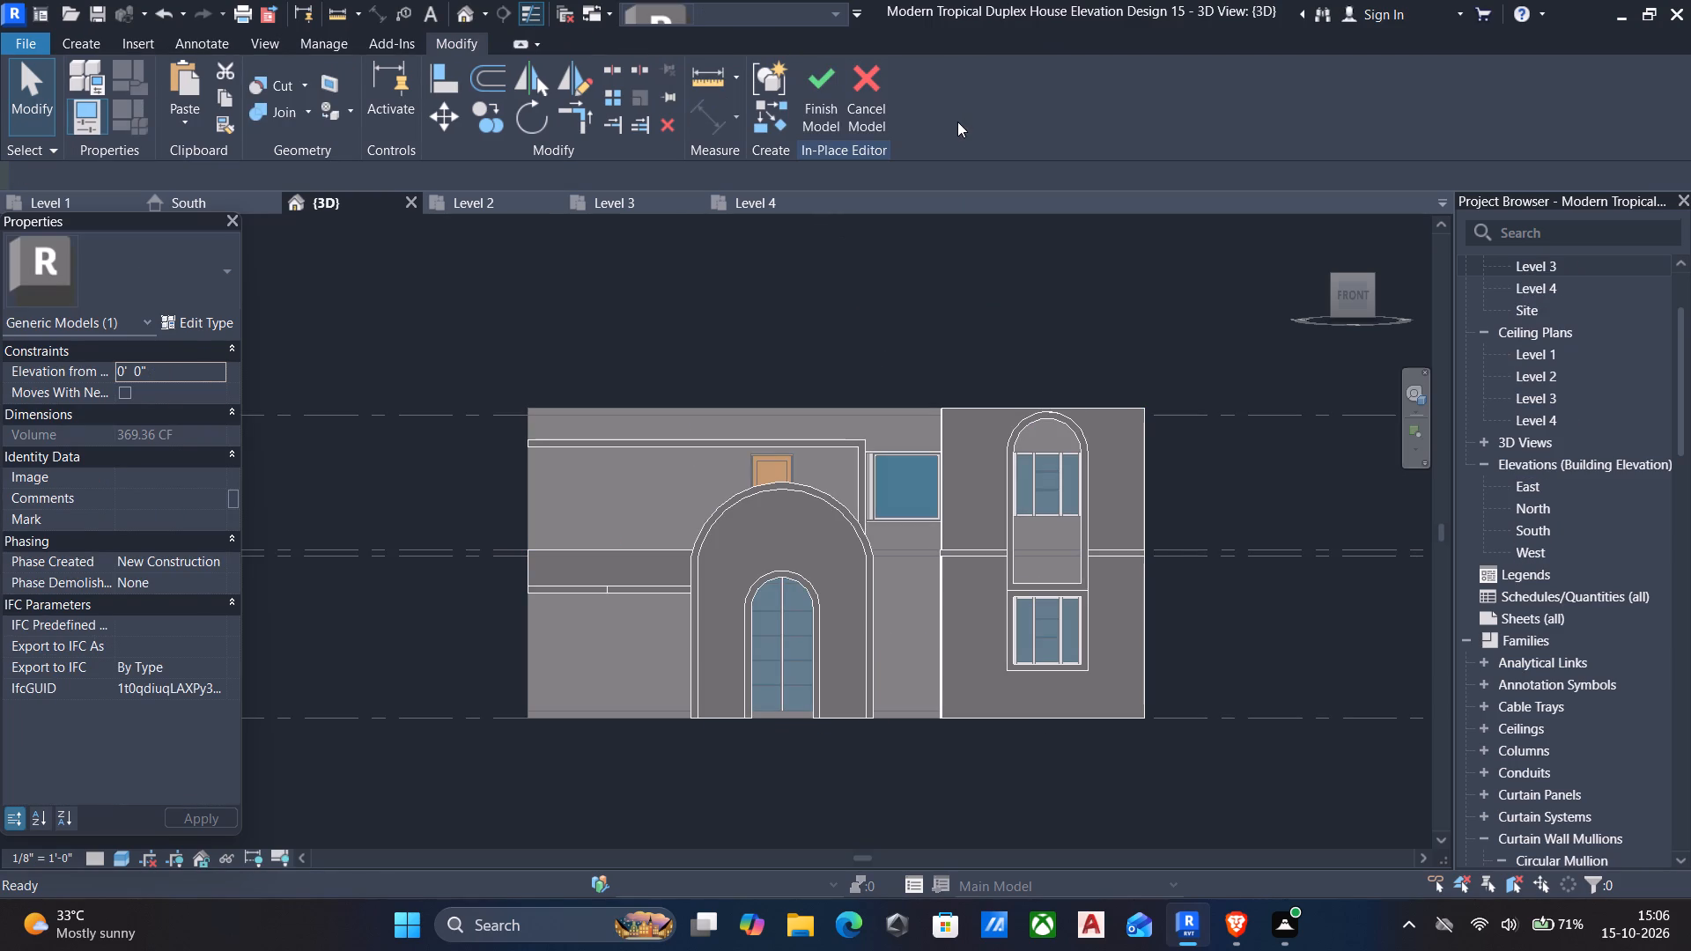
Start a new extrusion in the model and pick the arched frame's inner arc as a sketch line with no offset.
{"action": "left_click", "coordinate": [84, 46]}
{"action": "left_click", "coordinate": [179, 77]}
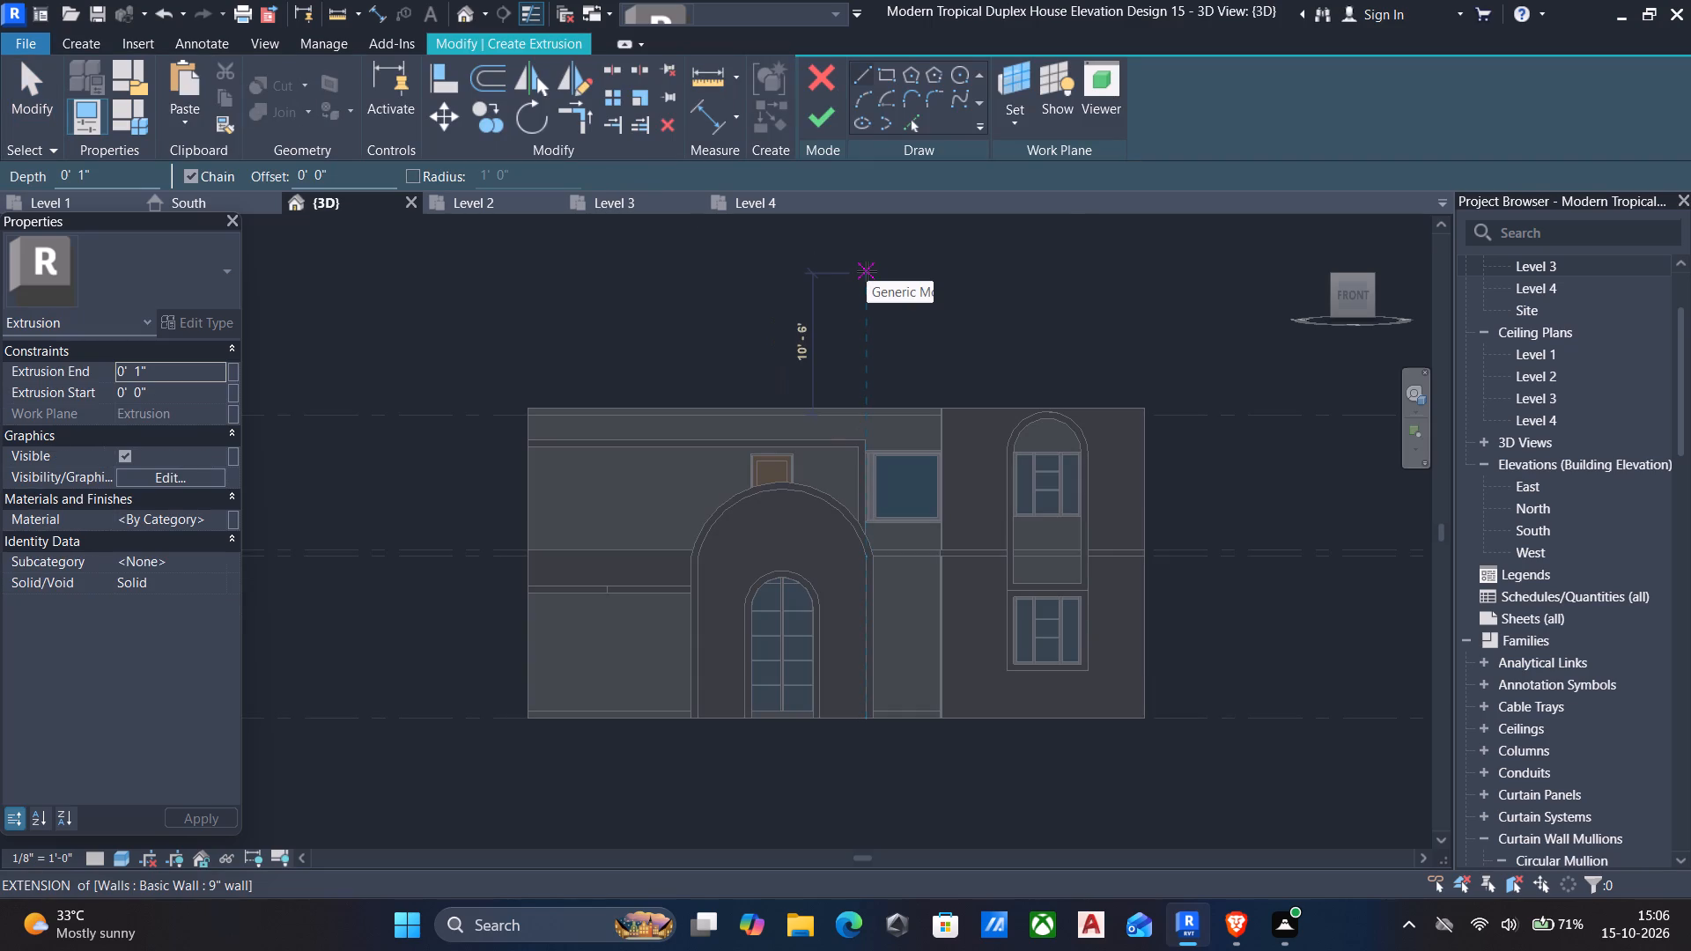
{"action": "scroll", "coordinate": [1037, 428], "scroll_direction": "up", "scroll_amount": 3}
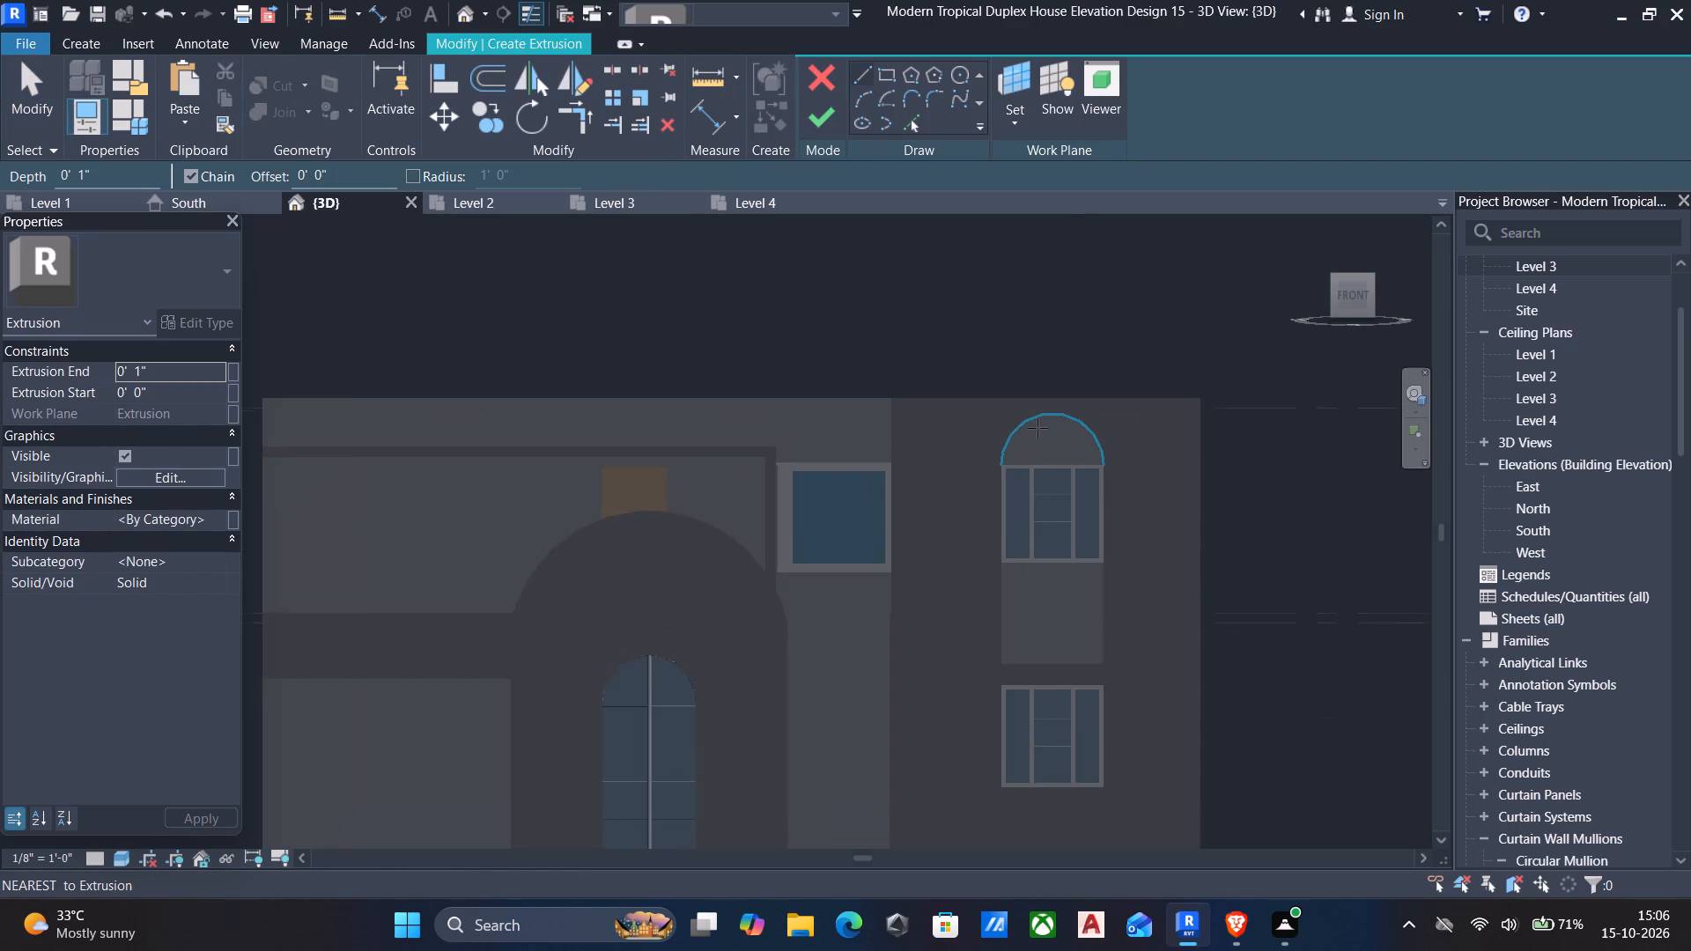
{"action": "left_click", "coordinate": [908, 114]}
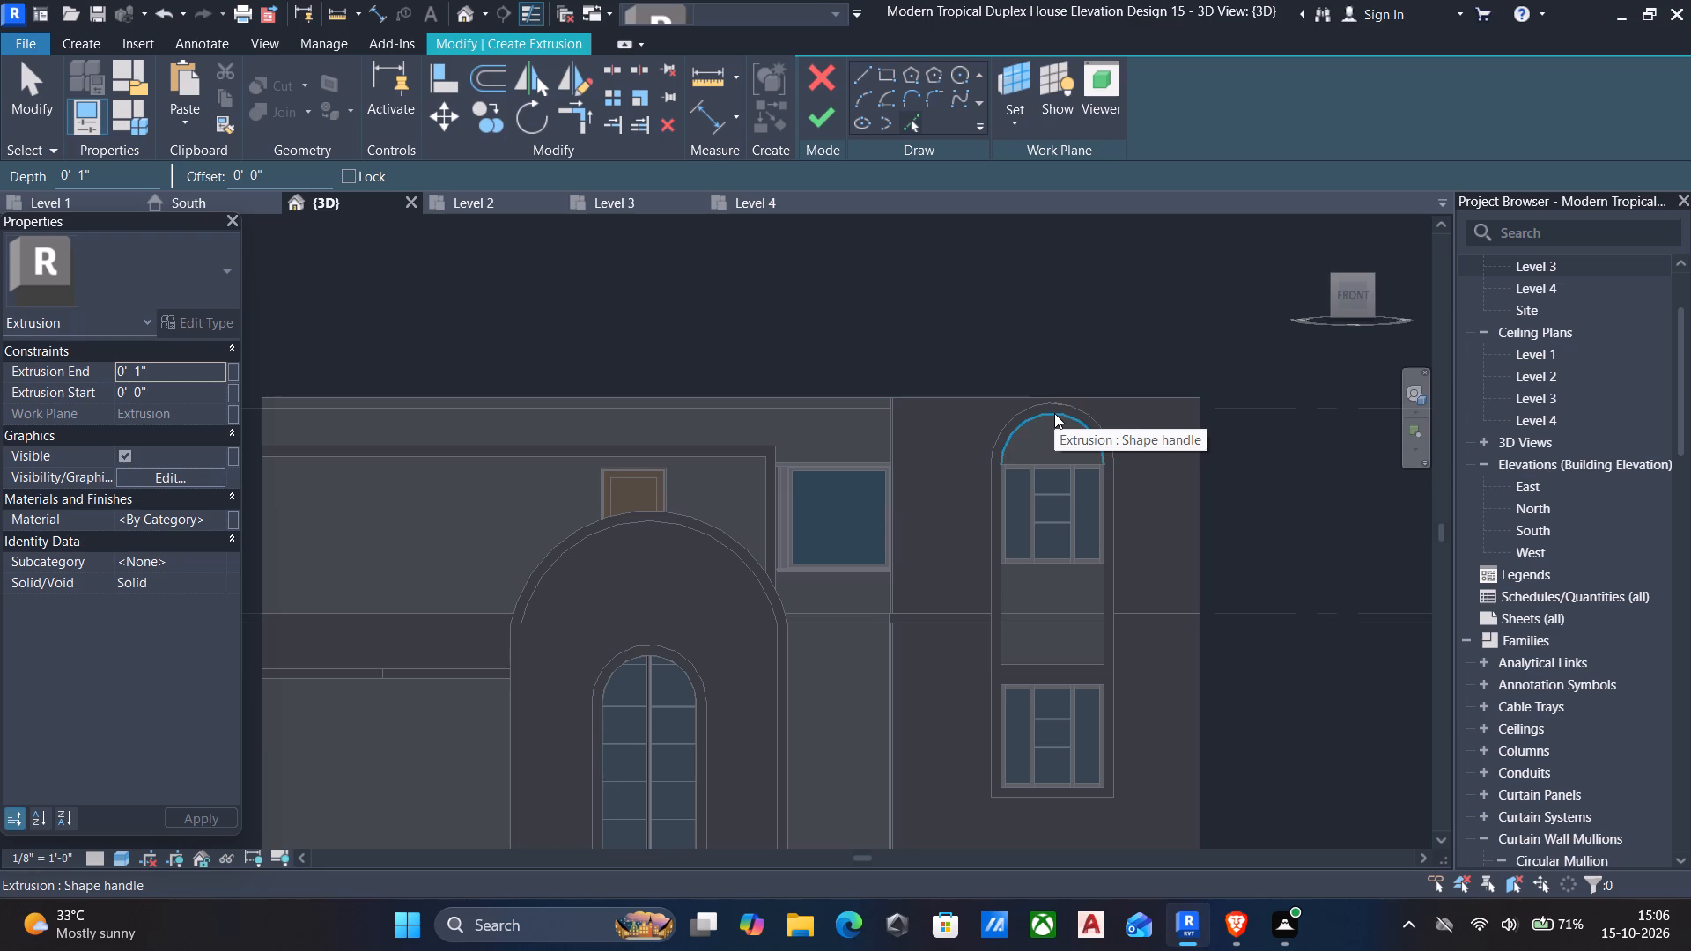
{"action": "left_click", "coordinate": [1054, 413]}
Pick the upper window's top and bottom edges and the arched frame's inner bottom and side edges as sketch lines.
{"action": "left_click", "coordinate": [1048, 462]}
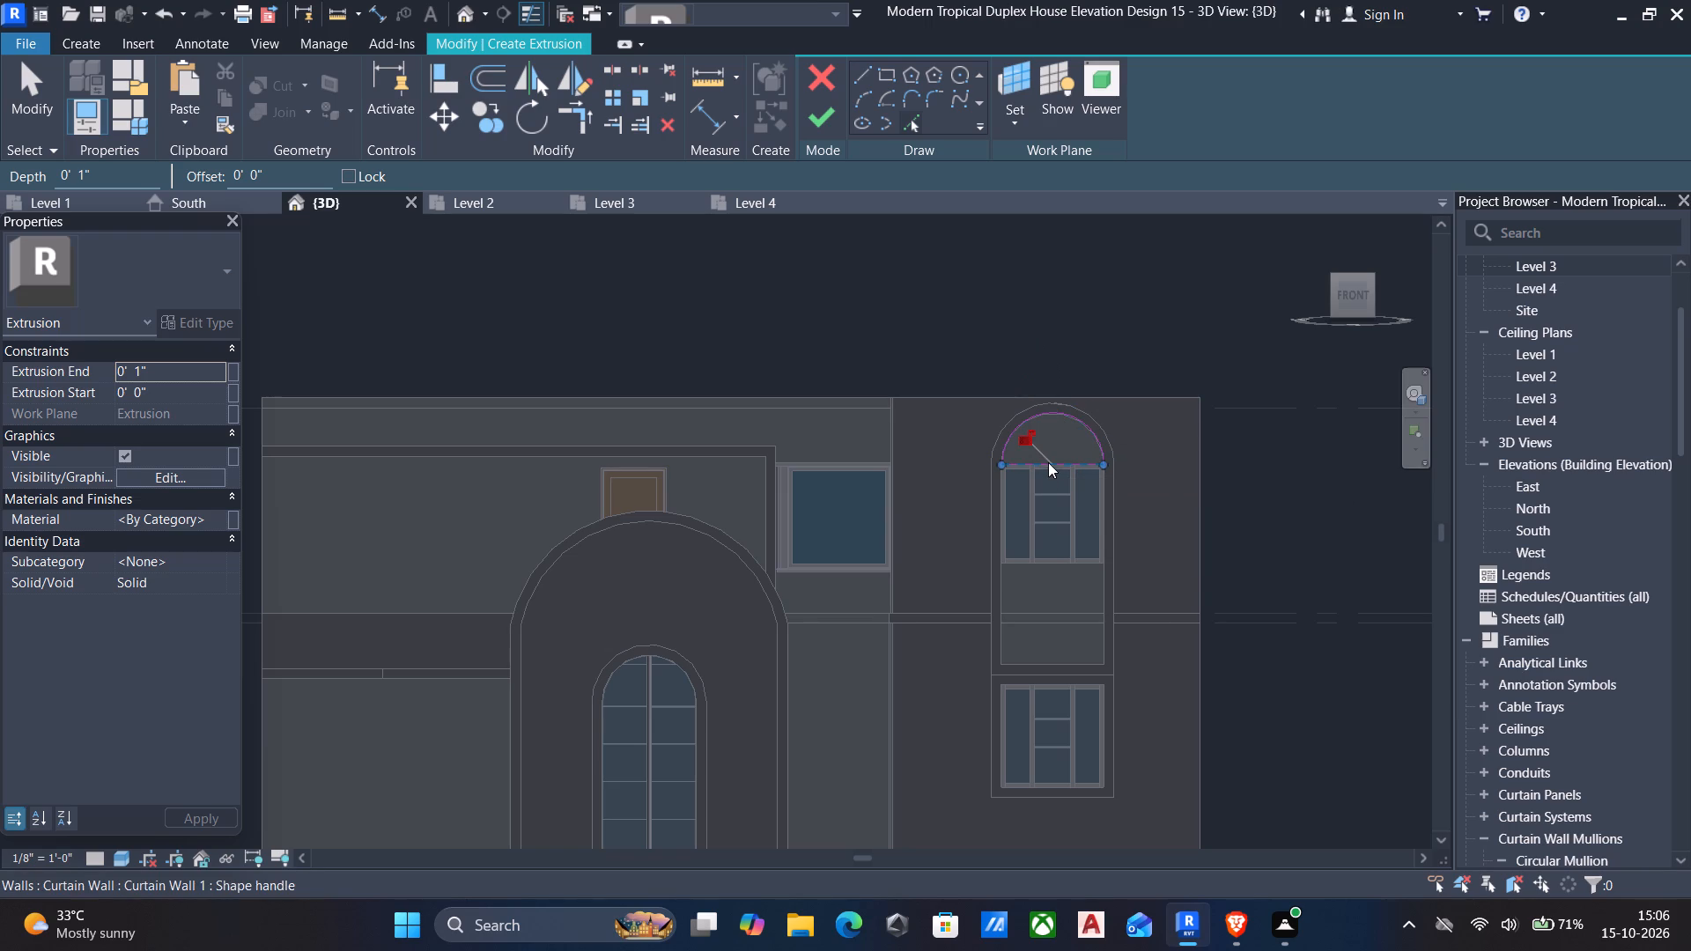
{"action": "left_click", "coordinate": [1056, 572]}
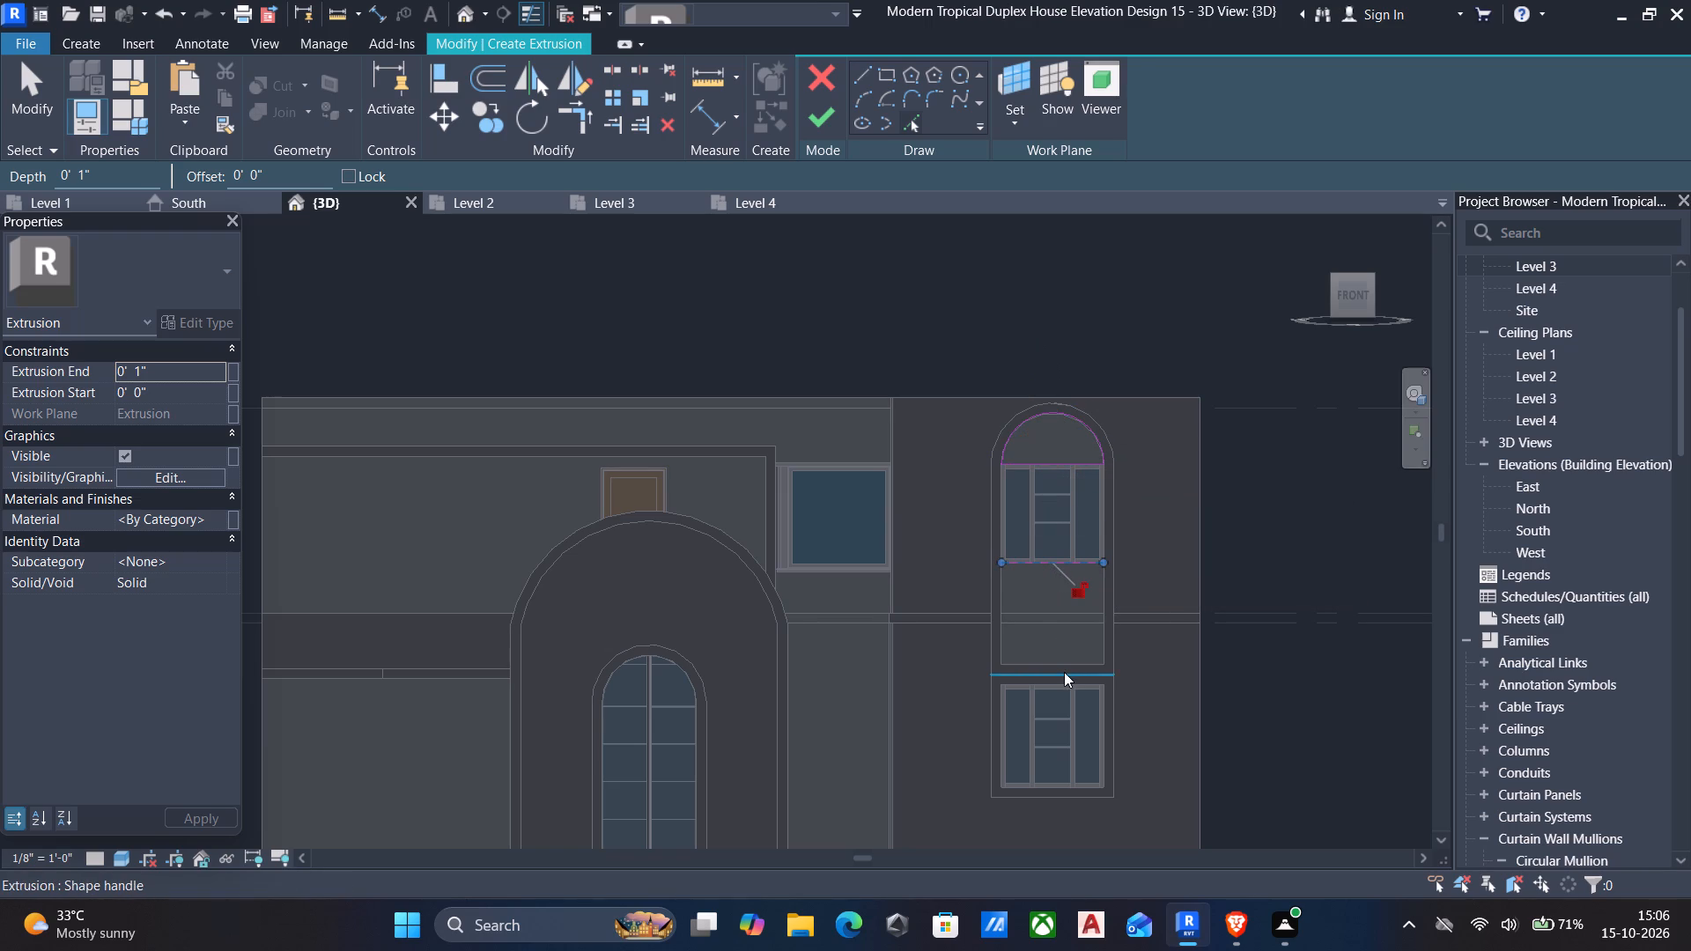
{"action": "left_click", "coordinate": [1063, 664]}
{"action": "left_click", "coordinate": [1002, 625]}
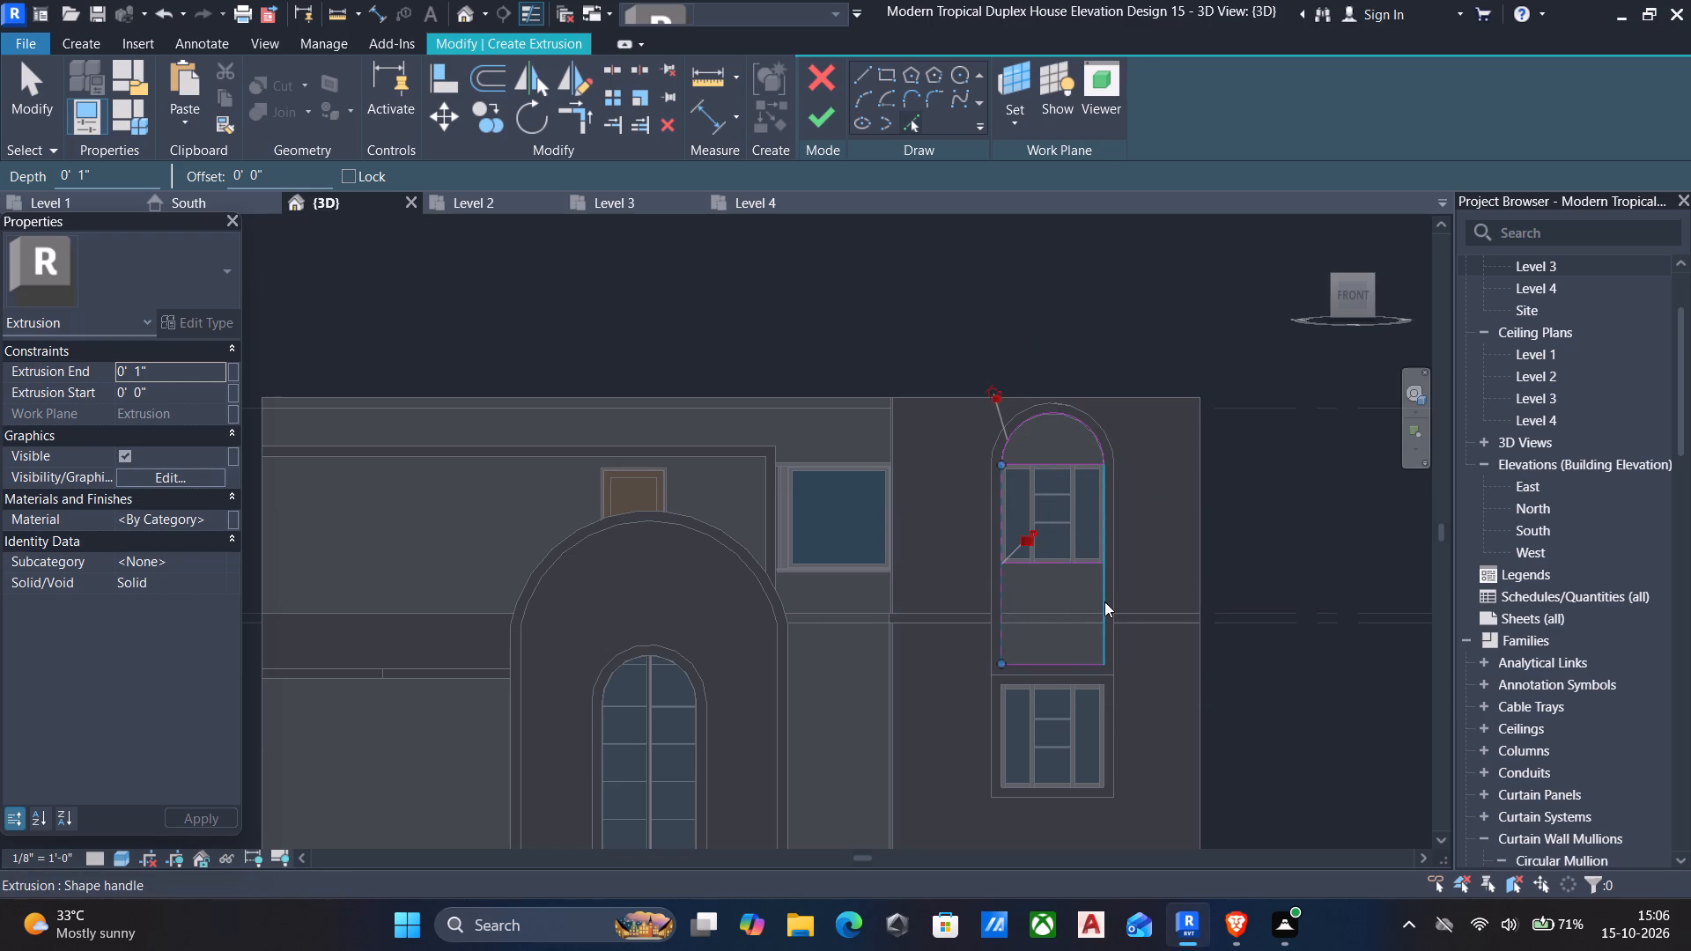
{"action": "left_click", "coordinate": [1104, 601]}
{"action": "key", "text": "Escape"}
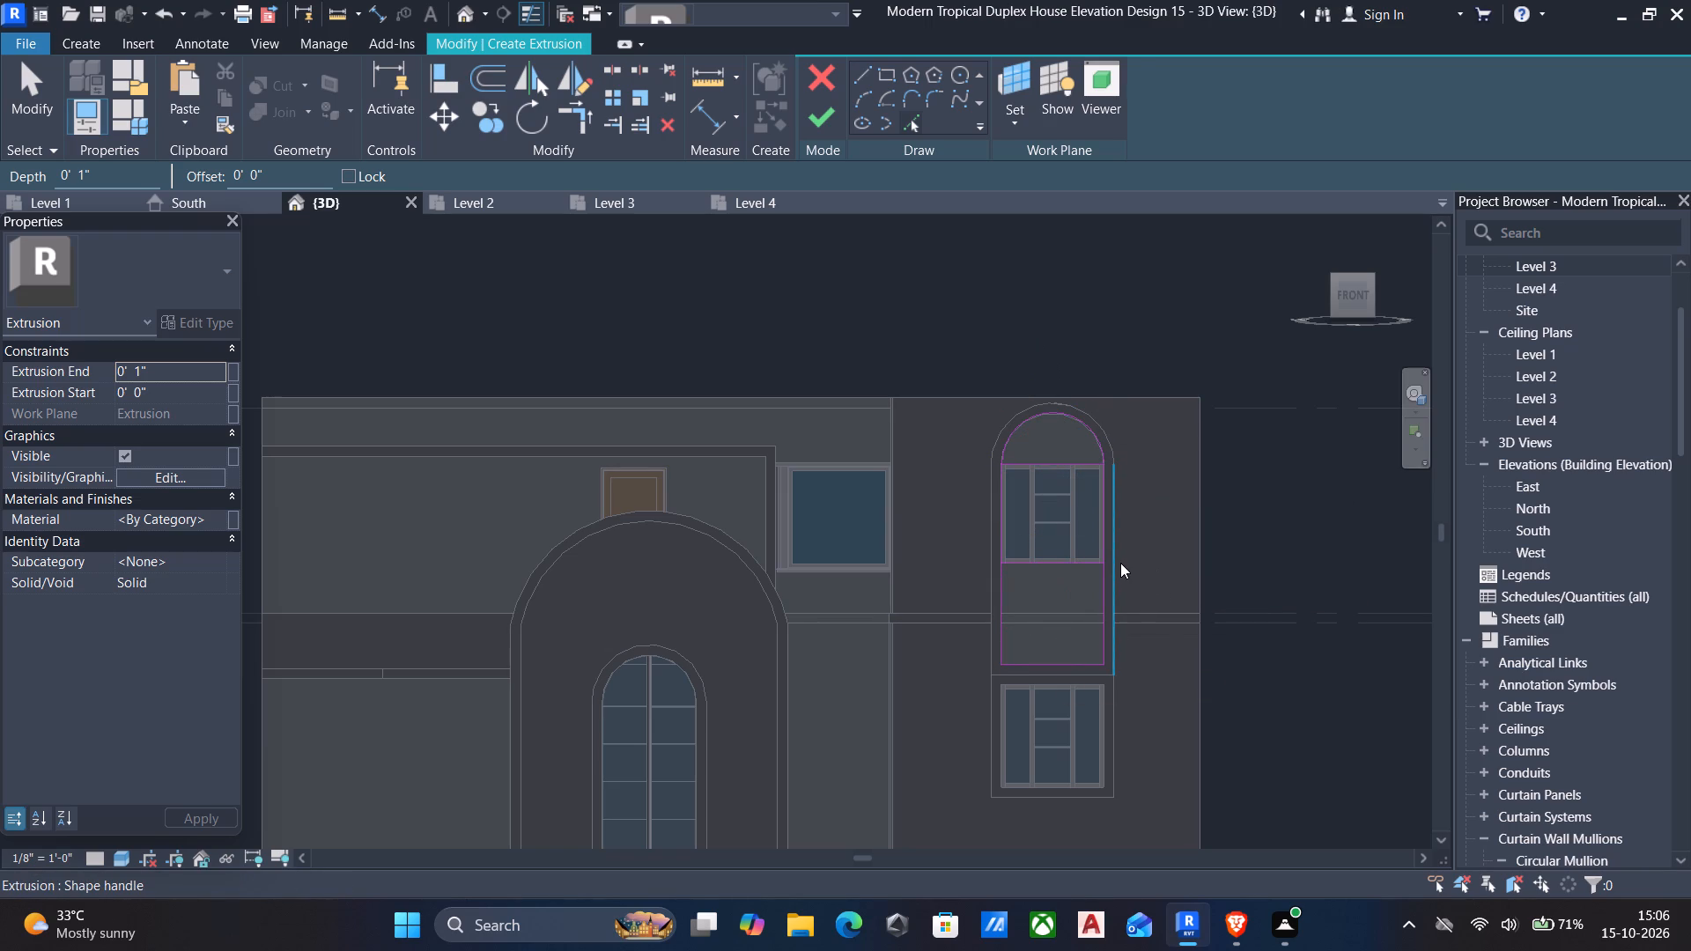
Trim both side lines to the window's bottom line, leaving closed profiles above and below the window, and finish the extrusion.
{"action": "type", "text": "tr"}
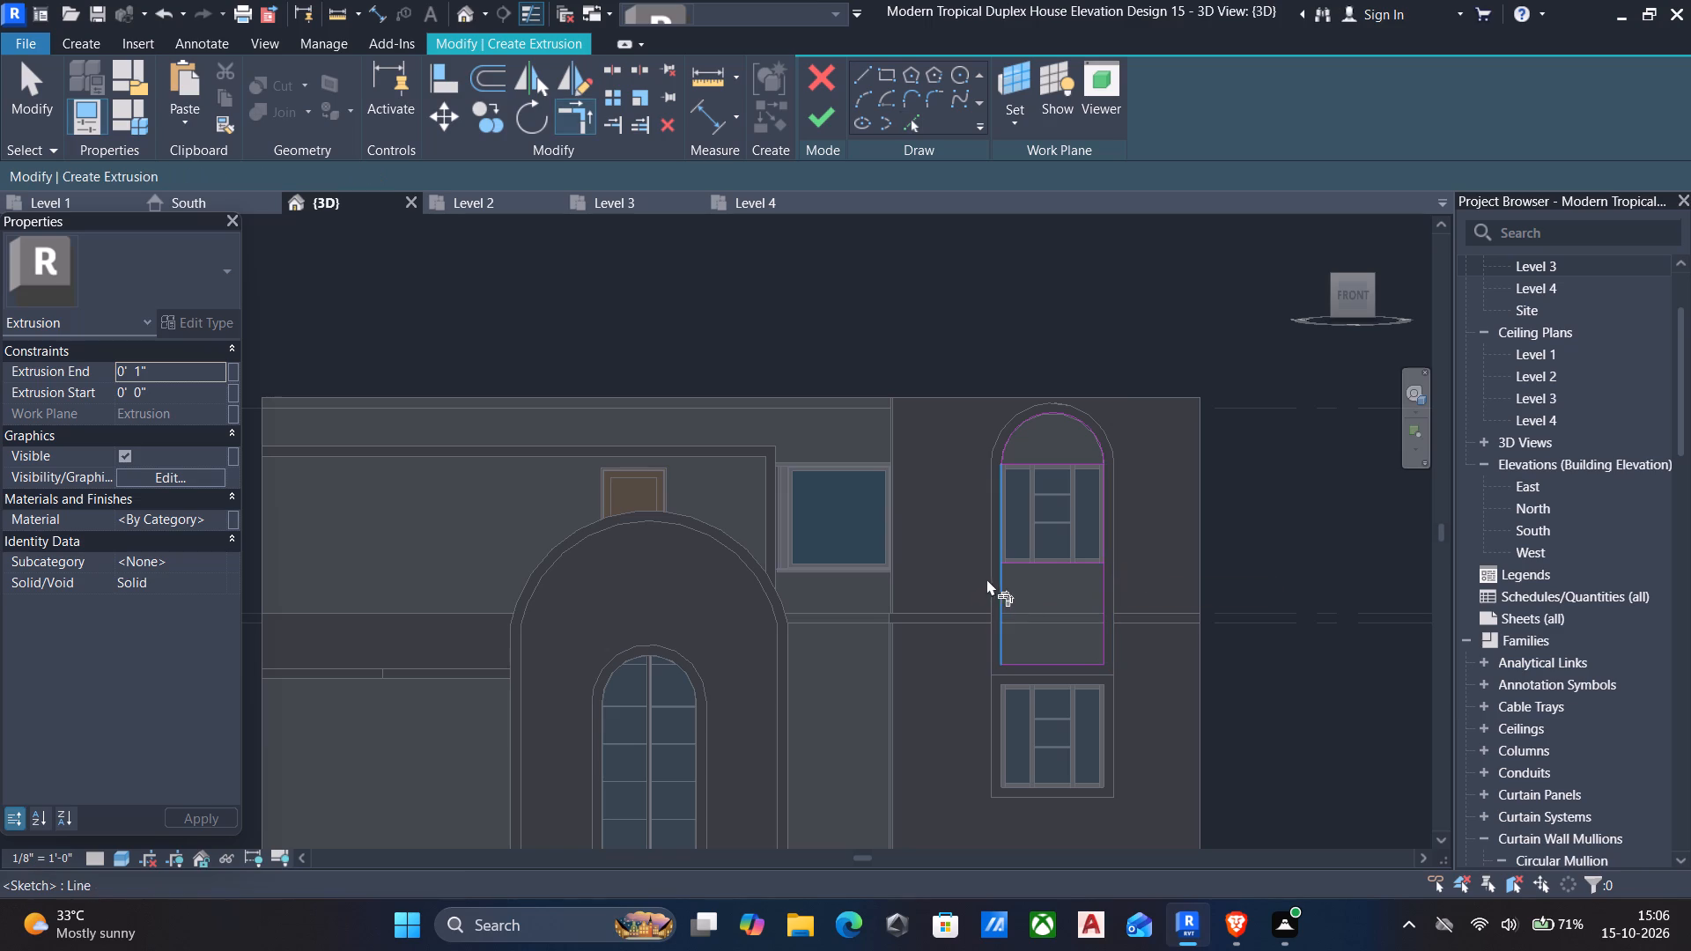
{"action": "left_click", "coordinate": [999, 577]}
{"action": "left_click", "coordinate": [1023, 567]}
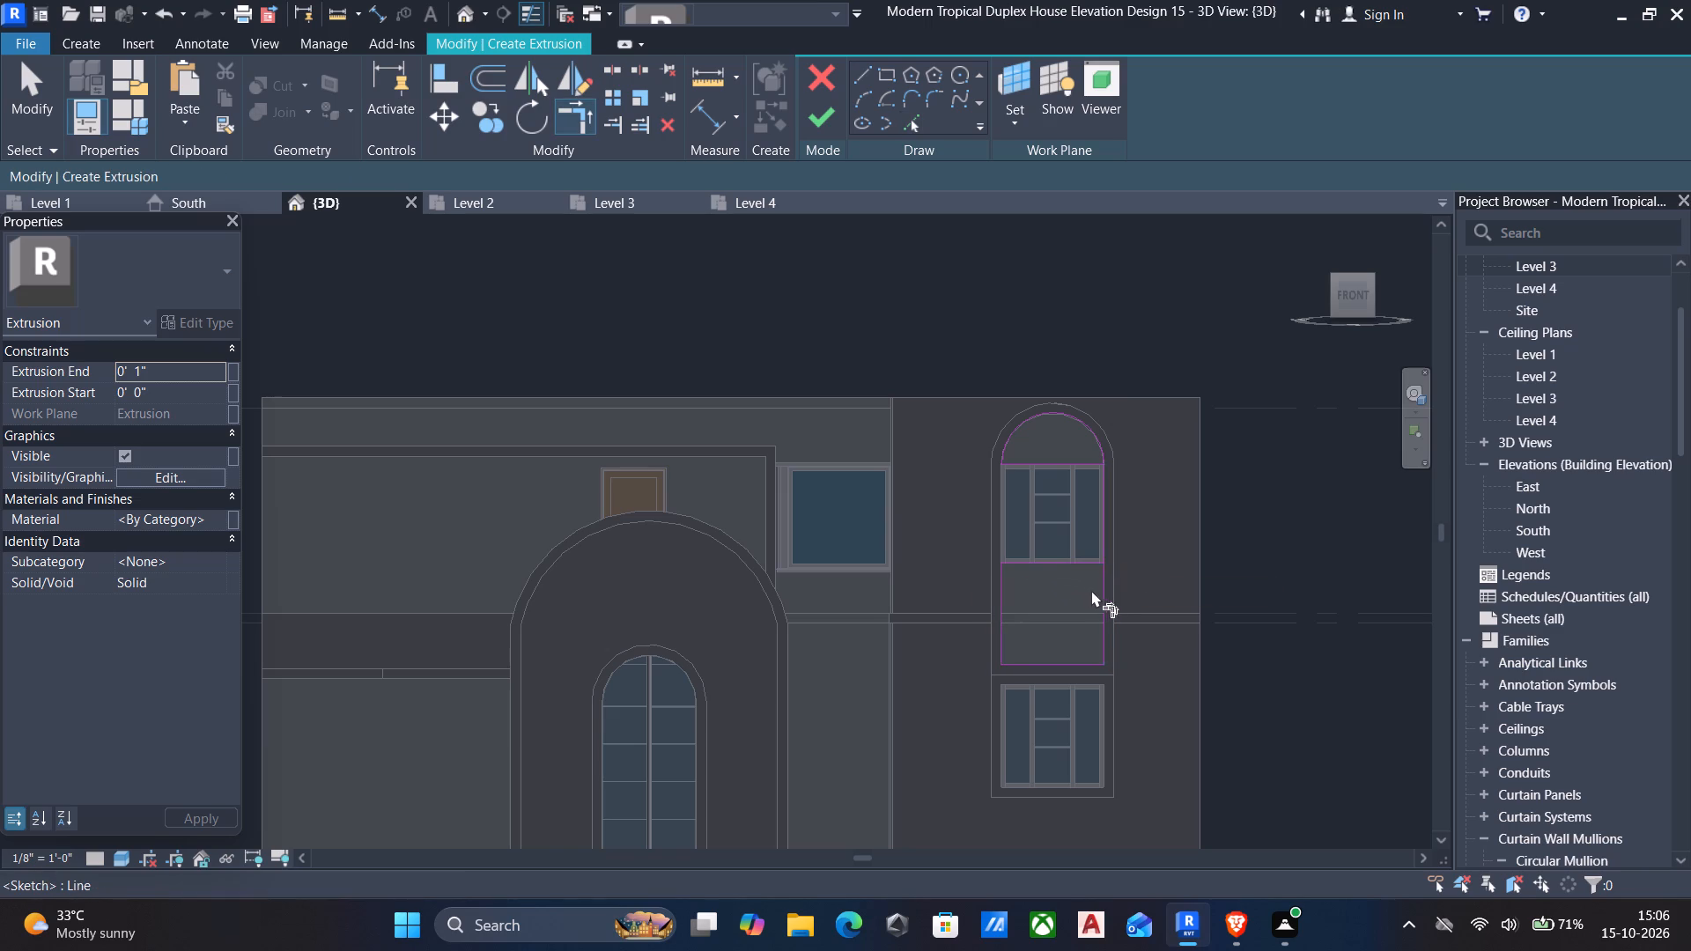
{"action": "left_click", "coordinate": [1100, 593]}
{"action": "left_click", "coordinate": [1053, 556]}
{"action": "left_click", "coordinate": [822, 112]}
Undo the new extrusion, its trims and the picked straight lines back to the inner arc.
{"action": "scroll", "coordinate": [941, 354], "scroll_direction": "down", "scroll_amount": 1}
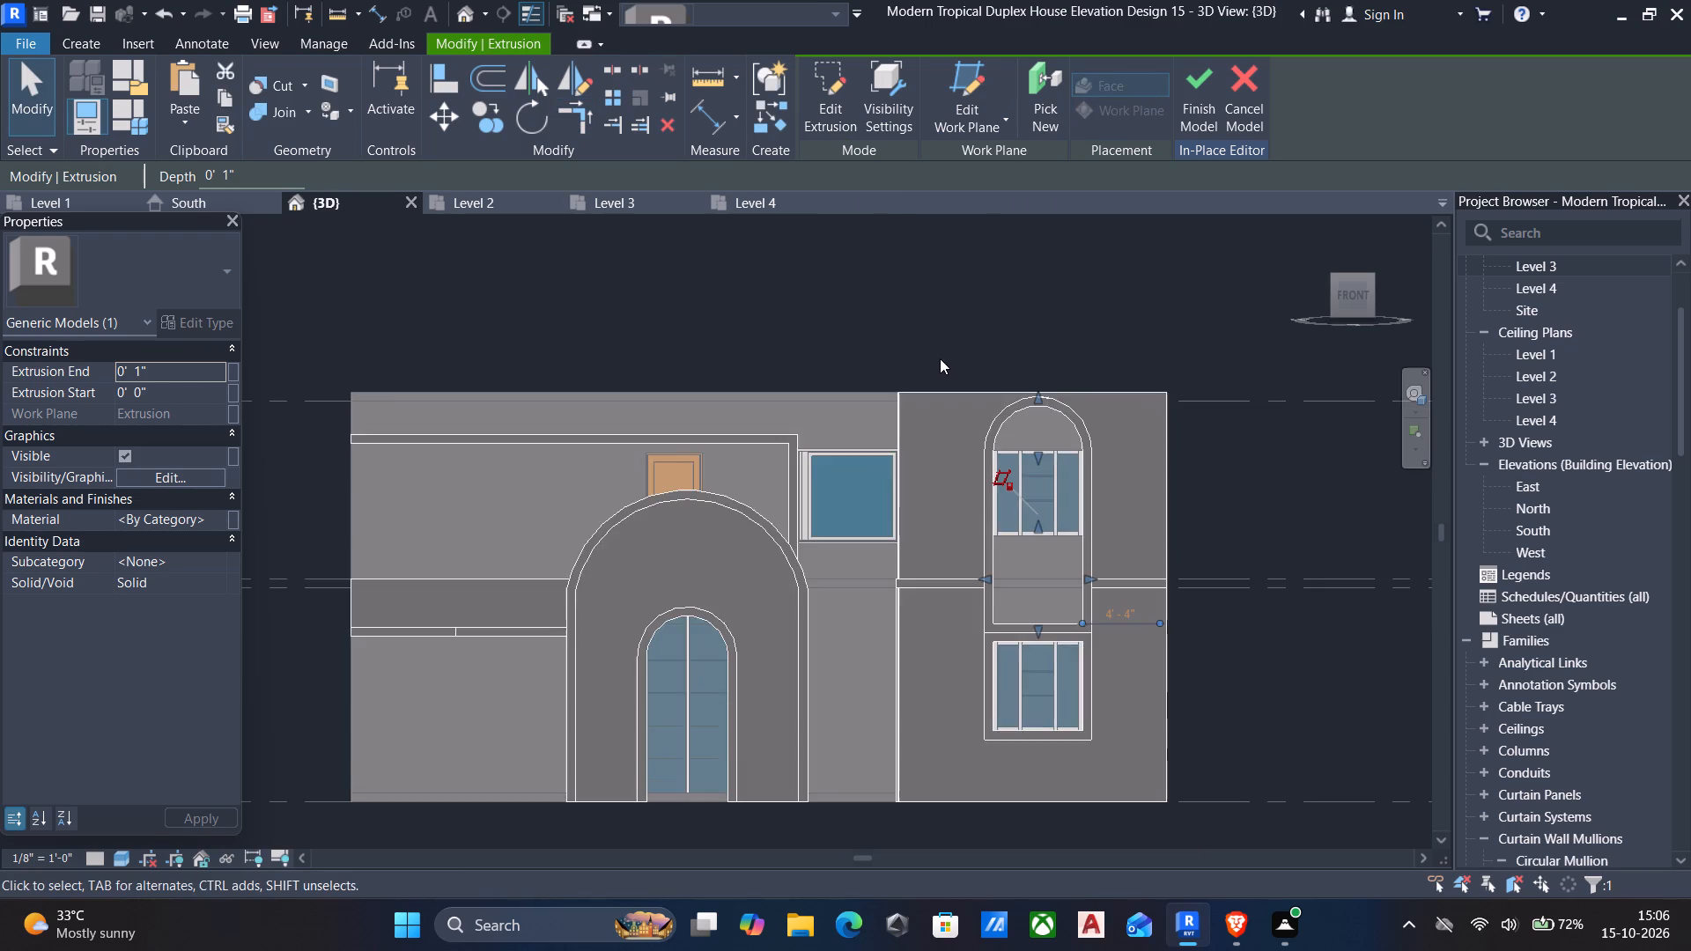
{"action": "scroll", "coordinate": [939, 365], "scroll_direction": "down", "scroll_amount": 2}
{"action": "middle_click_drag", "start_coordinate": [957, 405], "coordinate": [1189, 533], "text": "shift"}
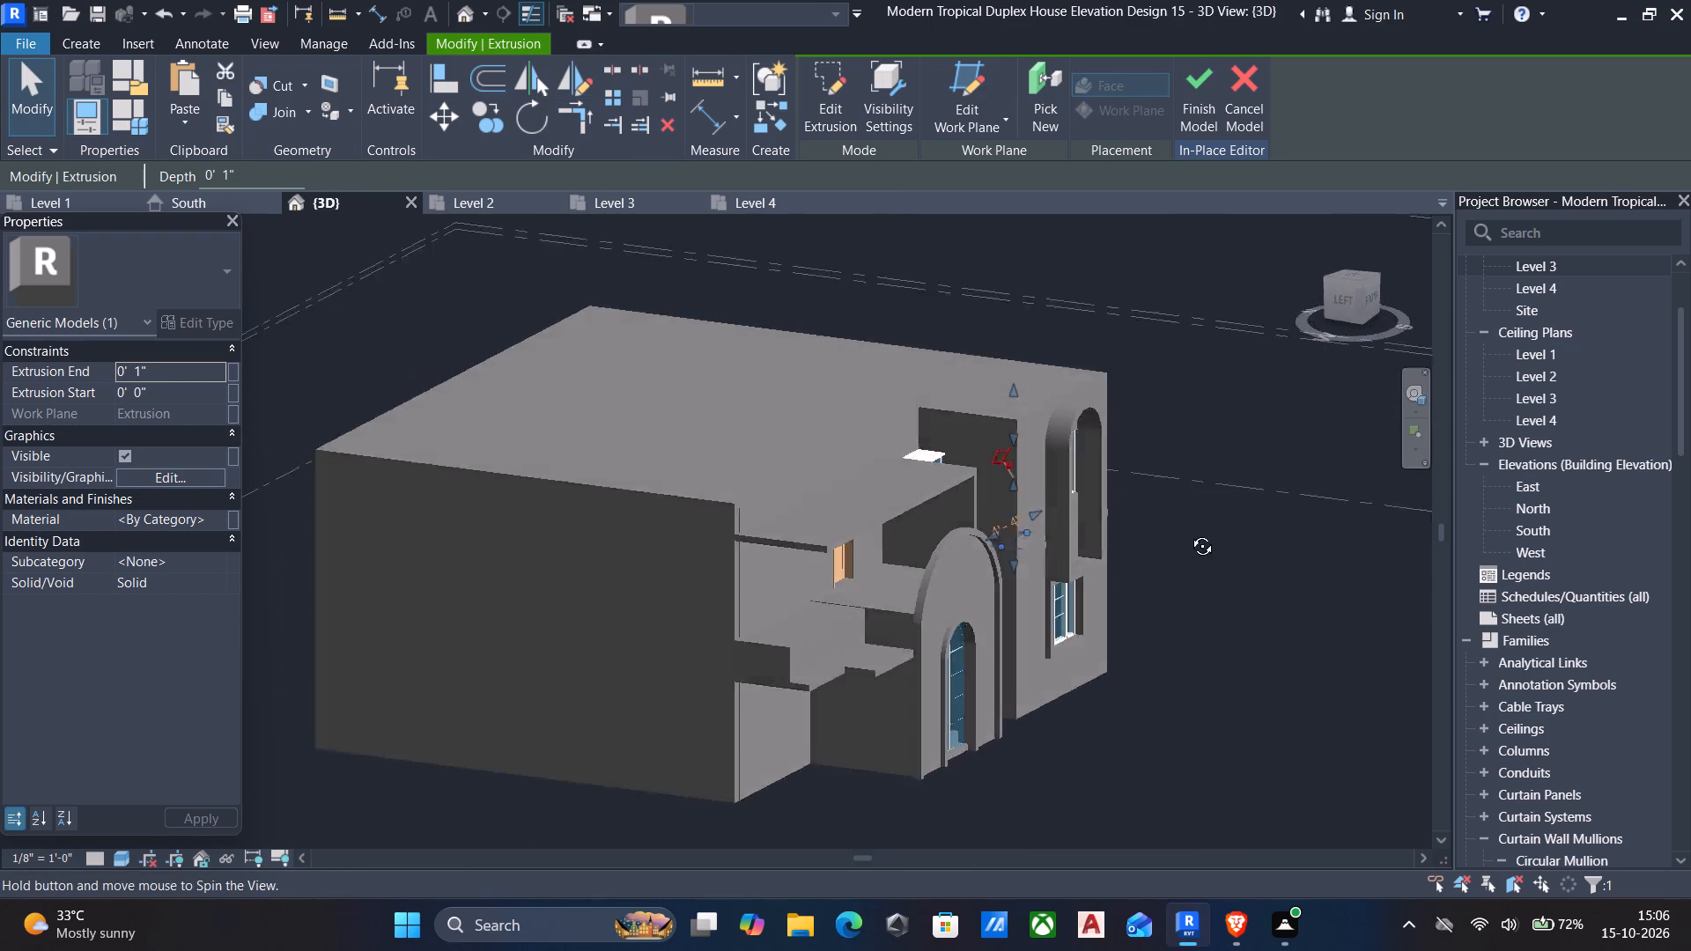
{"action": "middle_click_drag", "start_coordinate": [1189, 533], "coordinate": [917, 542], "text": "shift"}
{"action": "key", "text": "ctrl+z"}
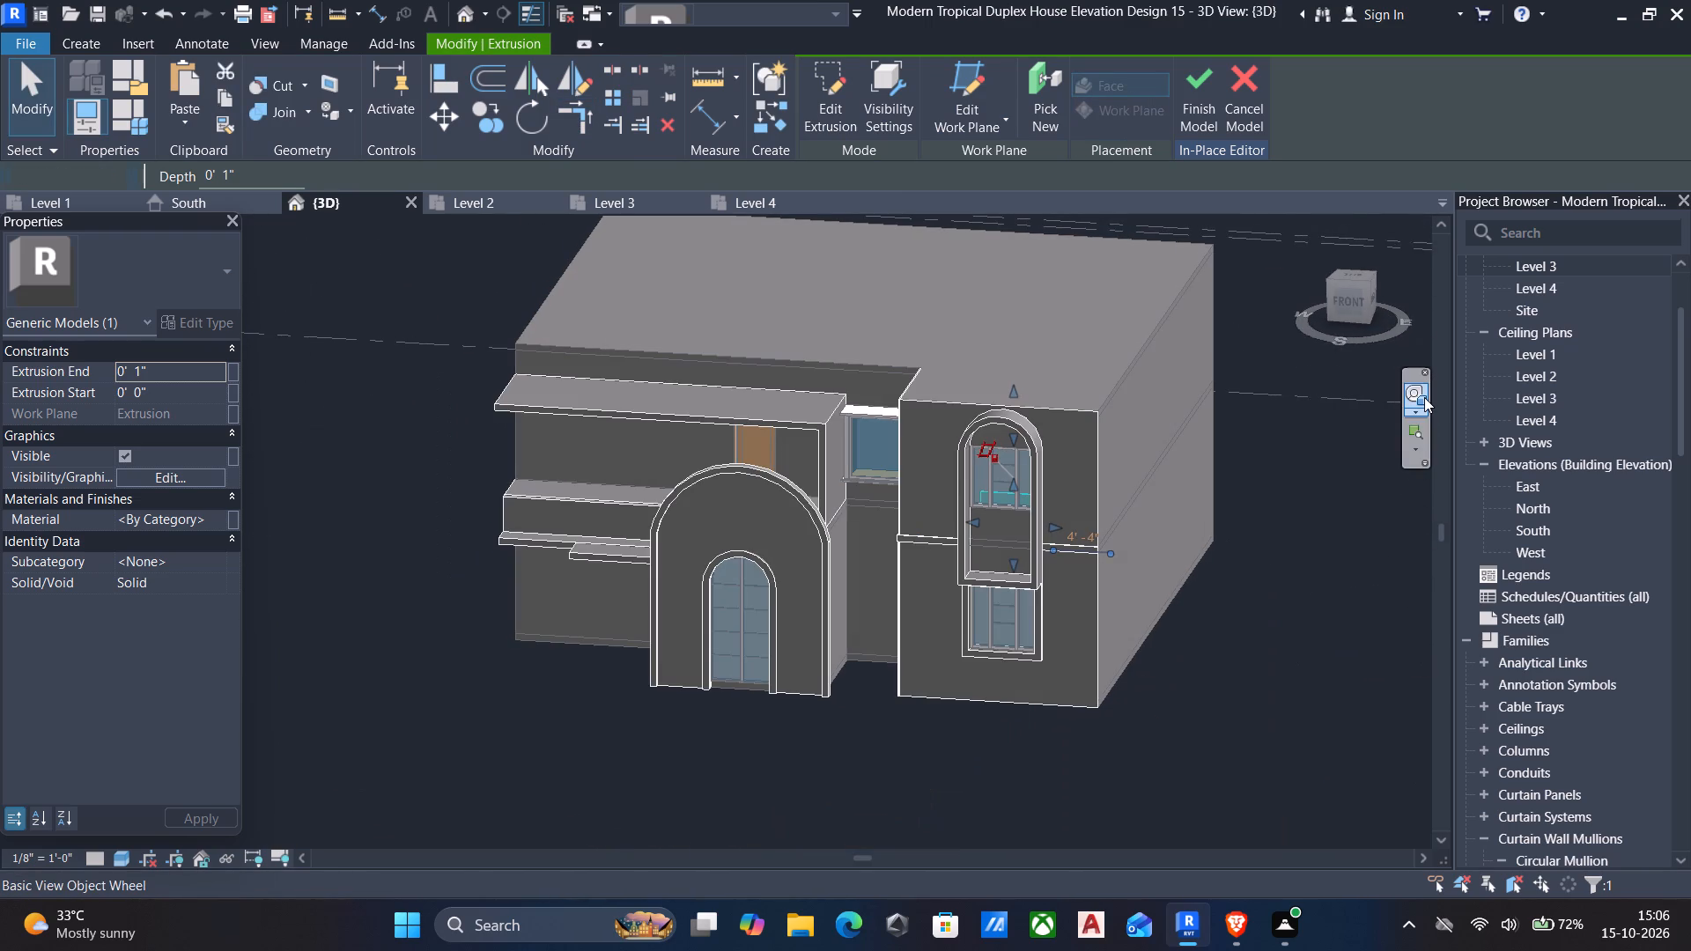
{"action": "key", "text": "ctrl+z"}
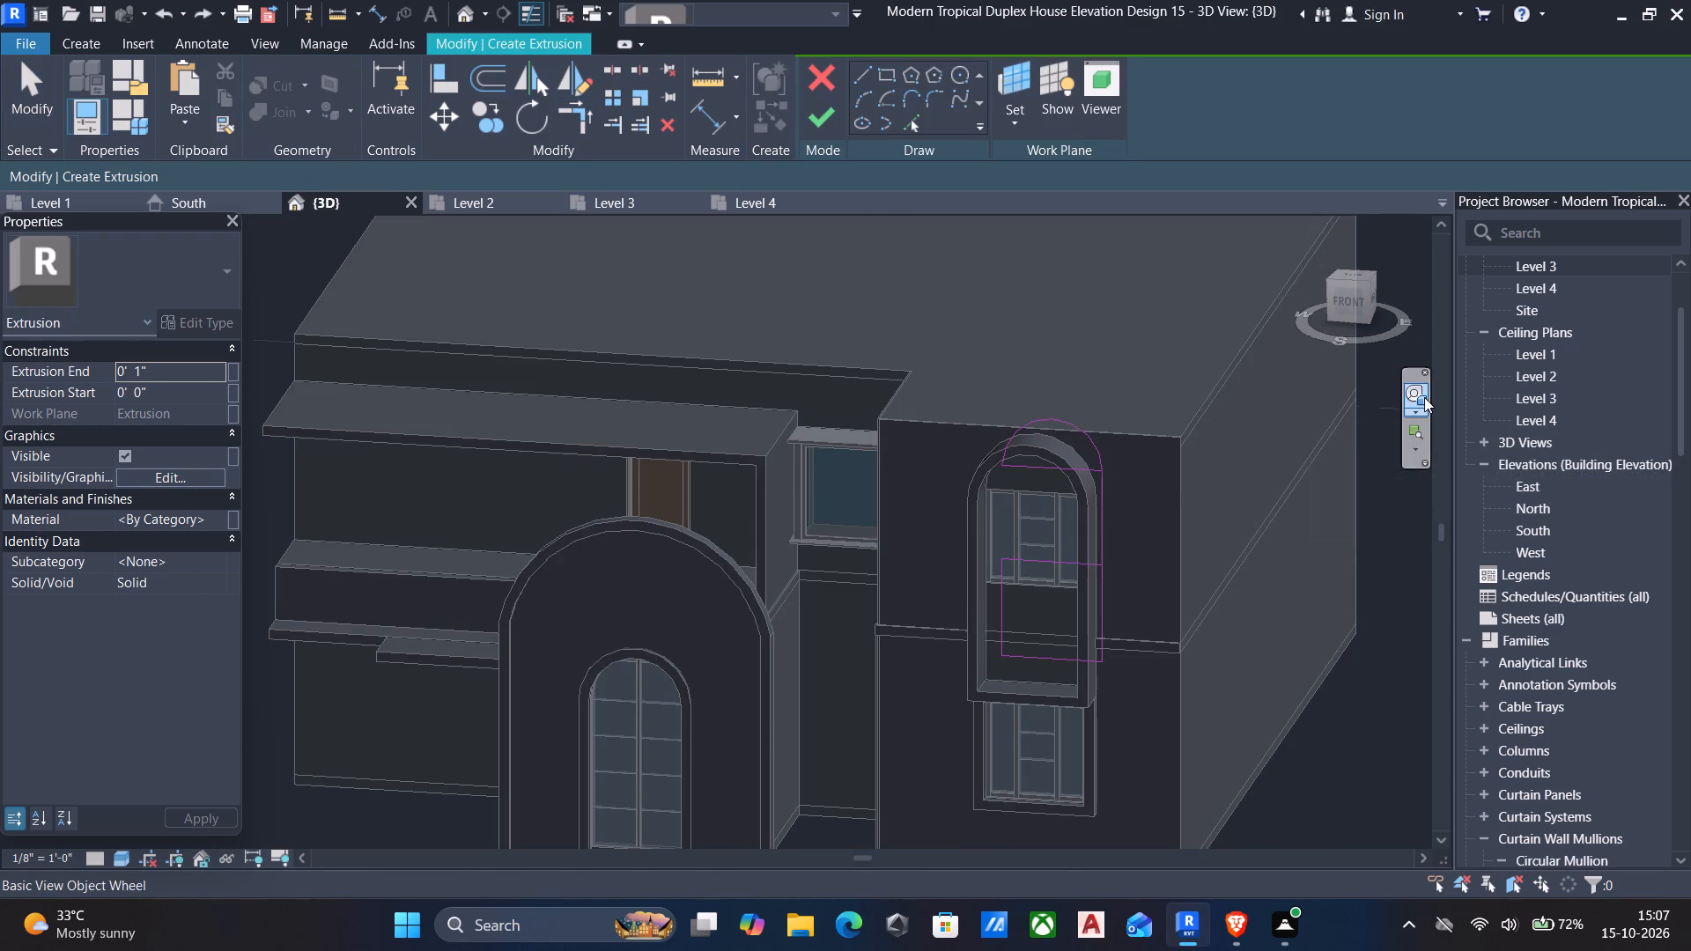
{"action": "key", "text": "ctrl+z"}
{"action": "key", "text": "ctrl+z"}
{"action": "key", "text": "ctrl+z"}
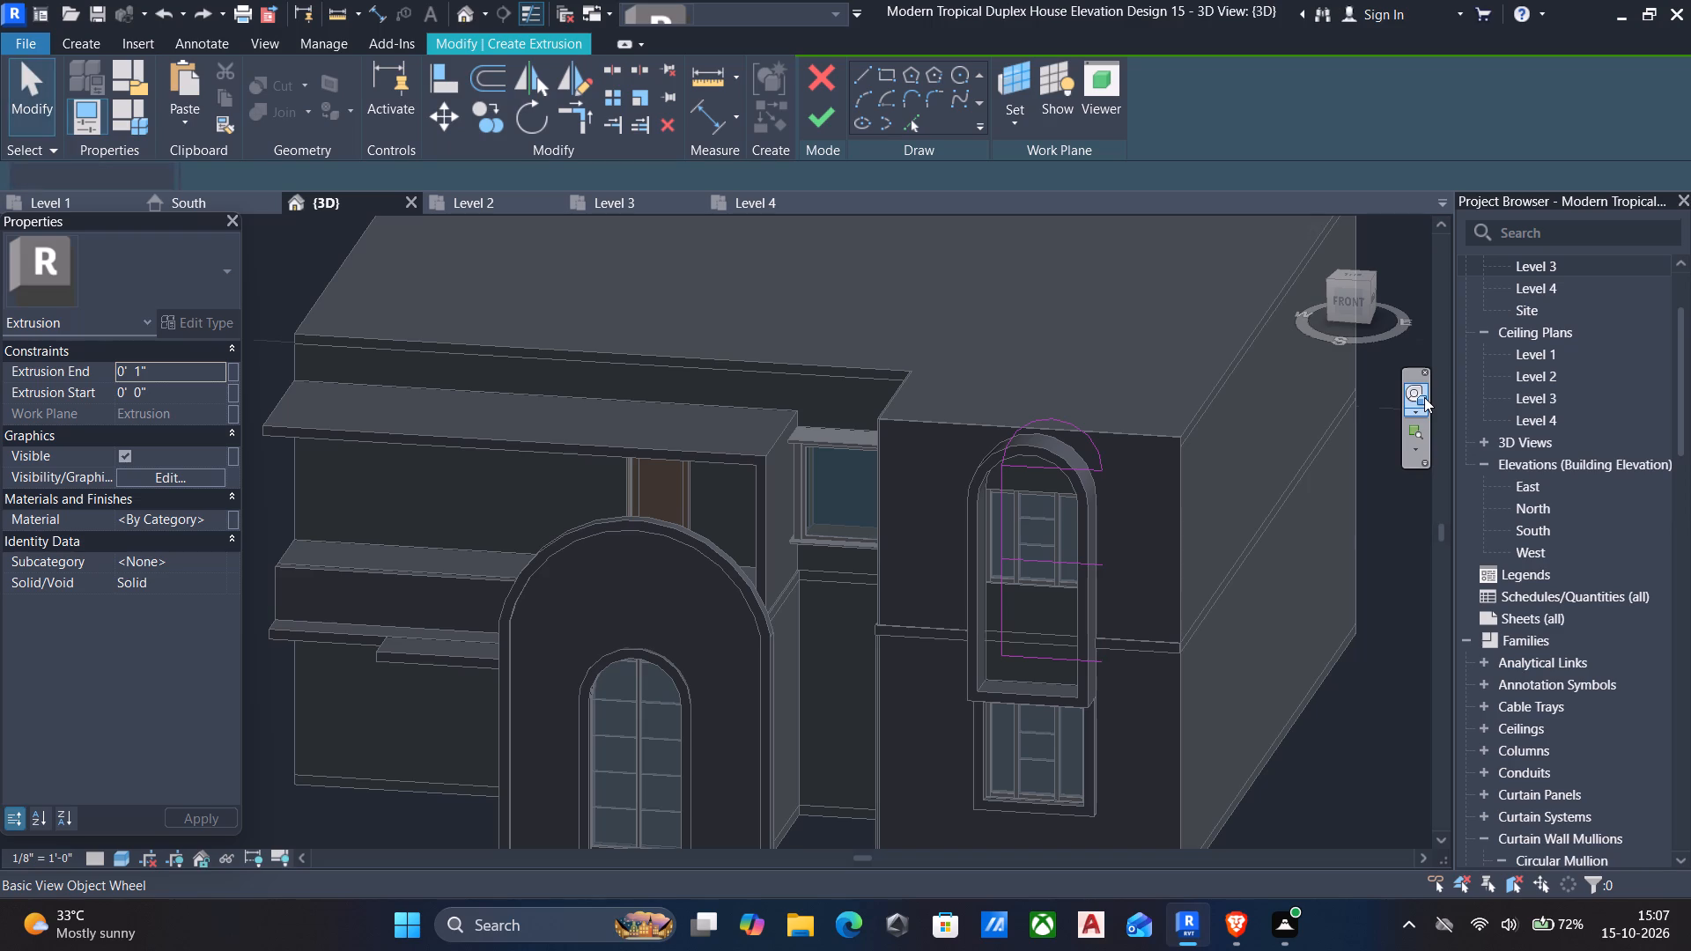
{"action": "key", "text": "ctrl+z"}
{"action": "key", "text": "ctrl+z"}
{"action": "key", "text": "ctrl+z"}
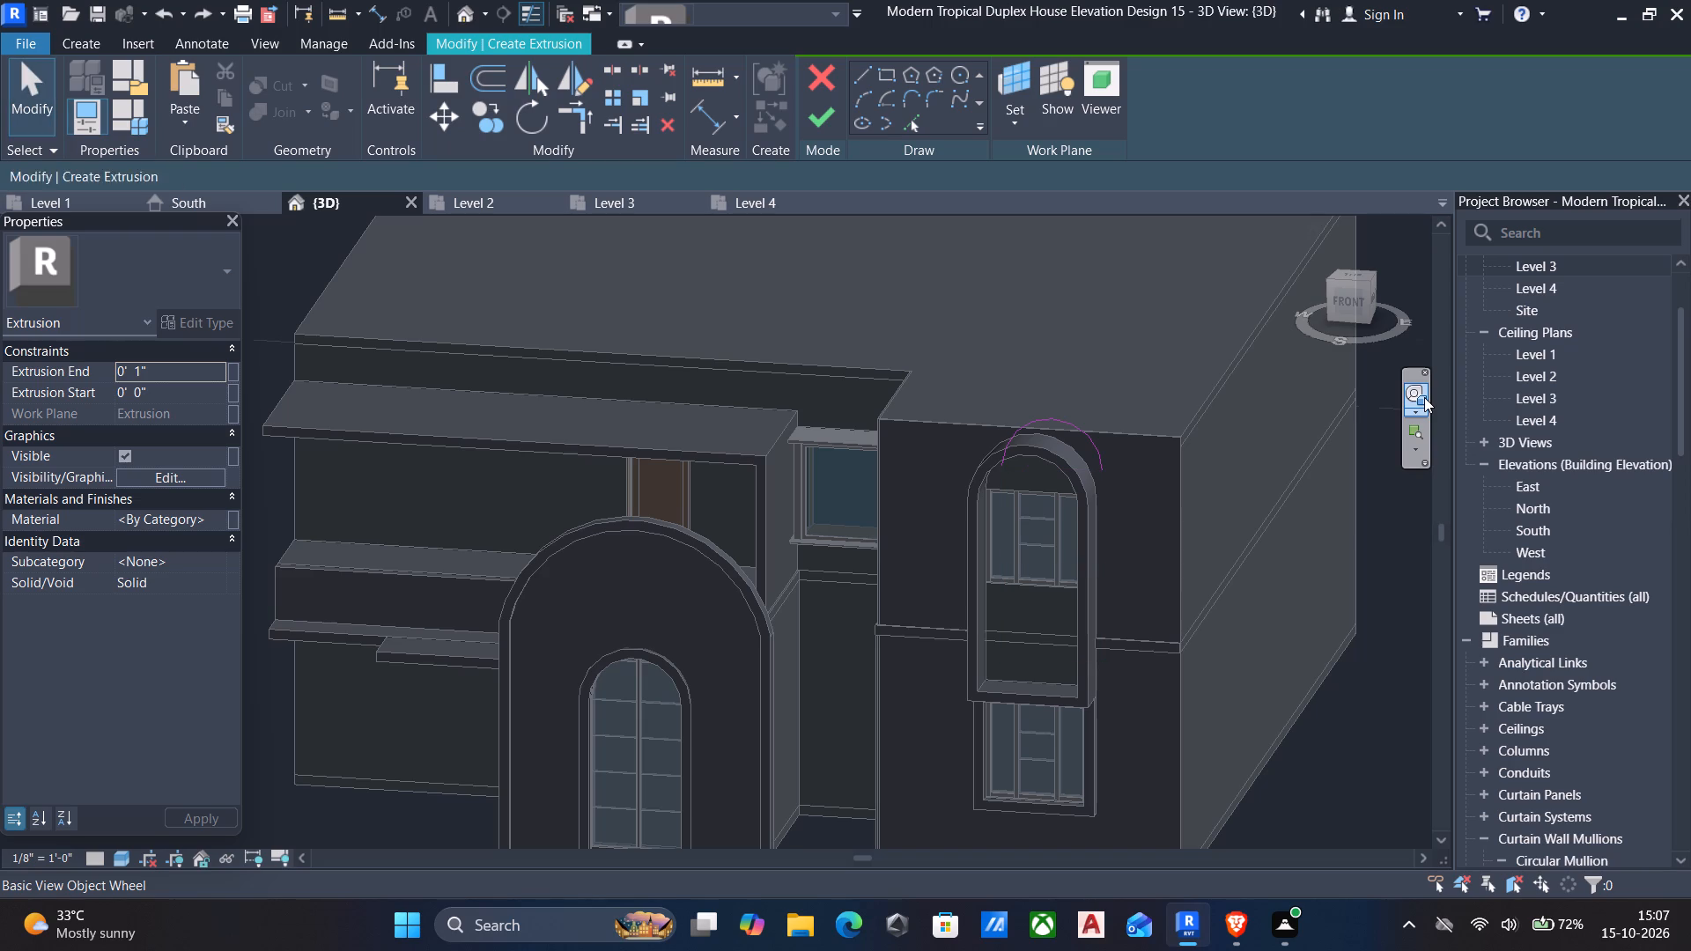
Undo the picked inner arc and set the extrusion's work plane to the facade panel's front face around the upper window.
{"action": "key", "text": "ctrl+z"}
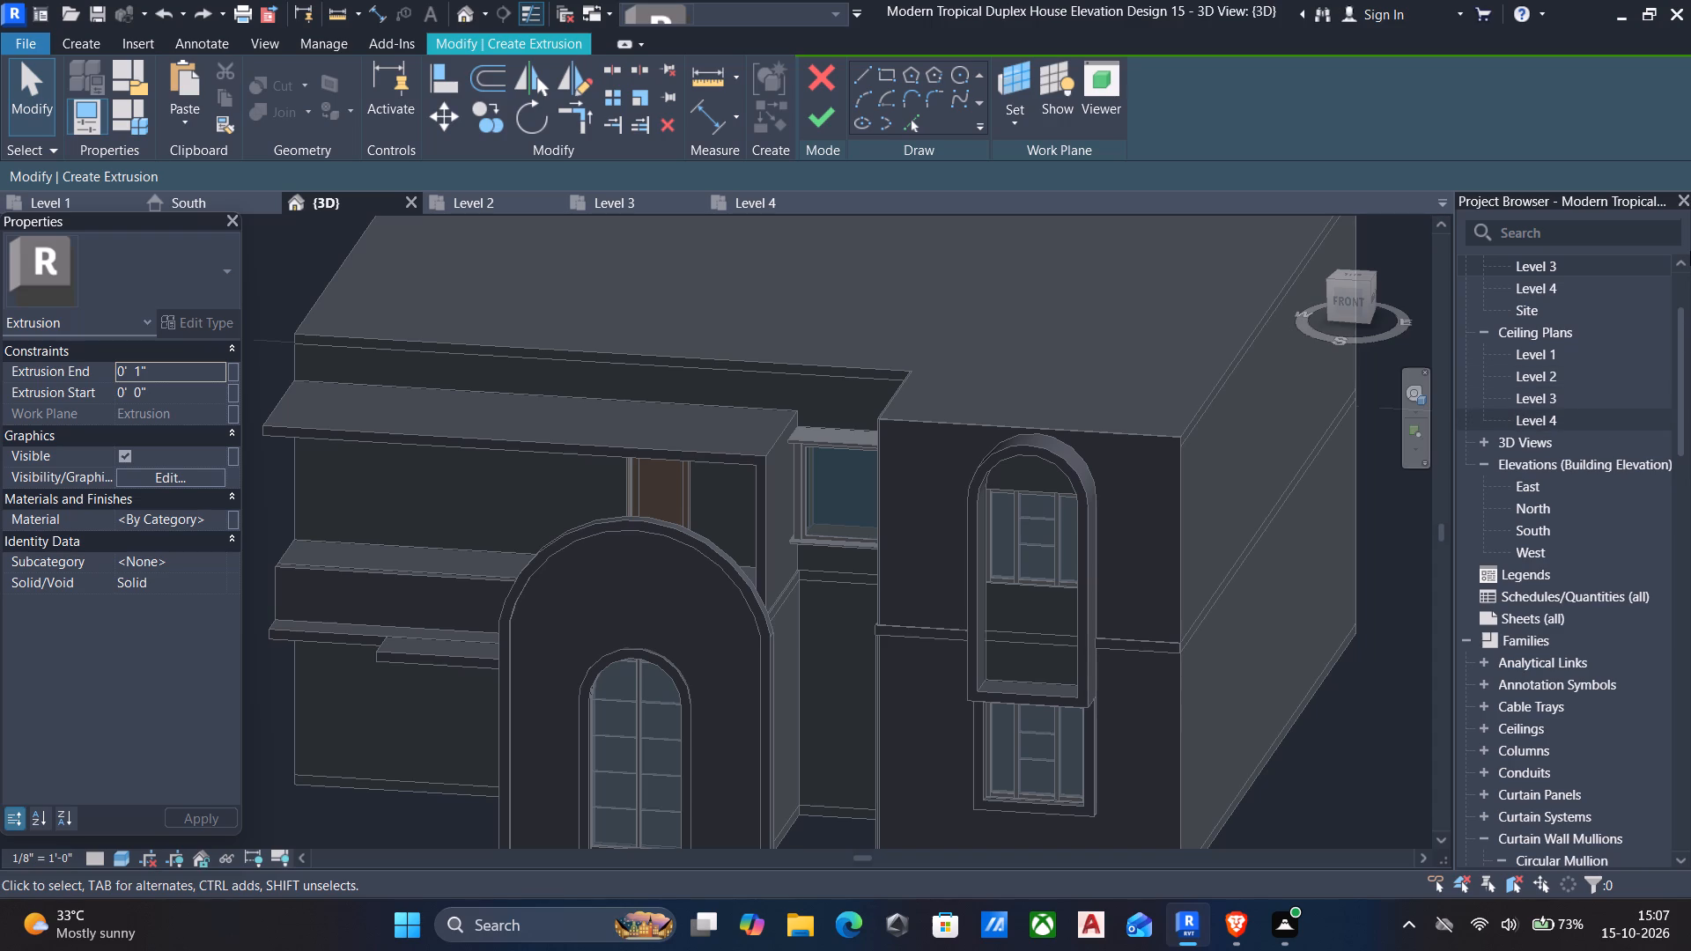
{"action": "left_click", "coordinate": [1008, 122]}
{"action": "left_click", "coordinate": [1074, 197]}
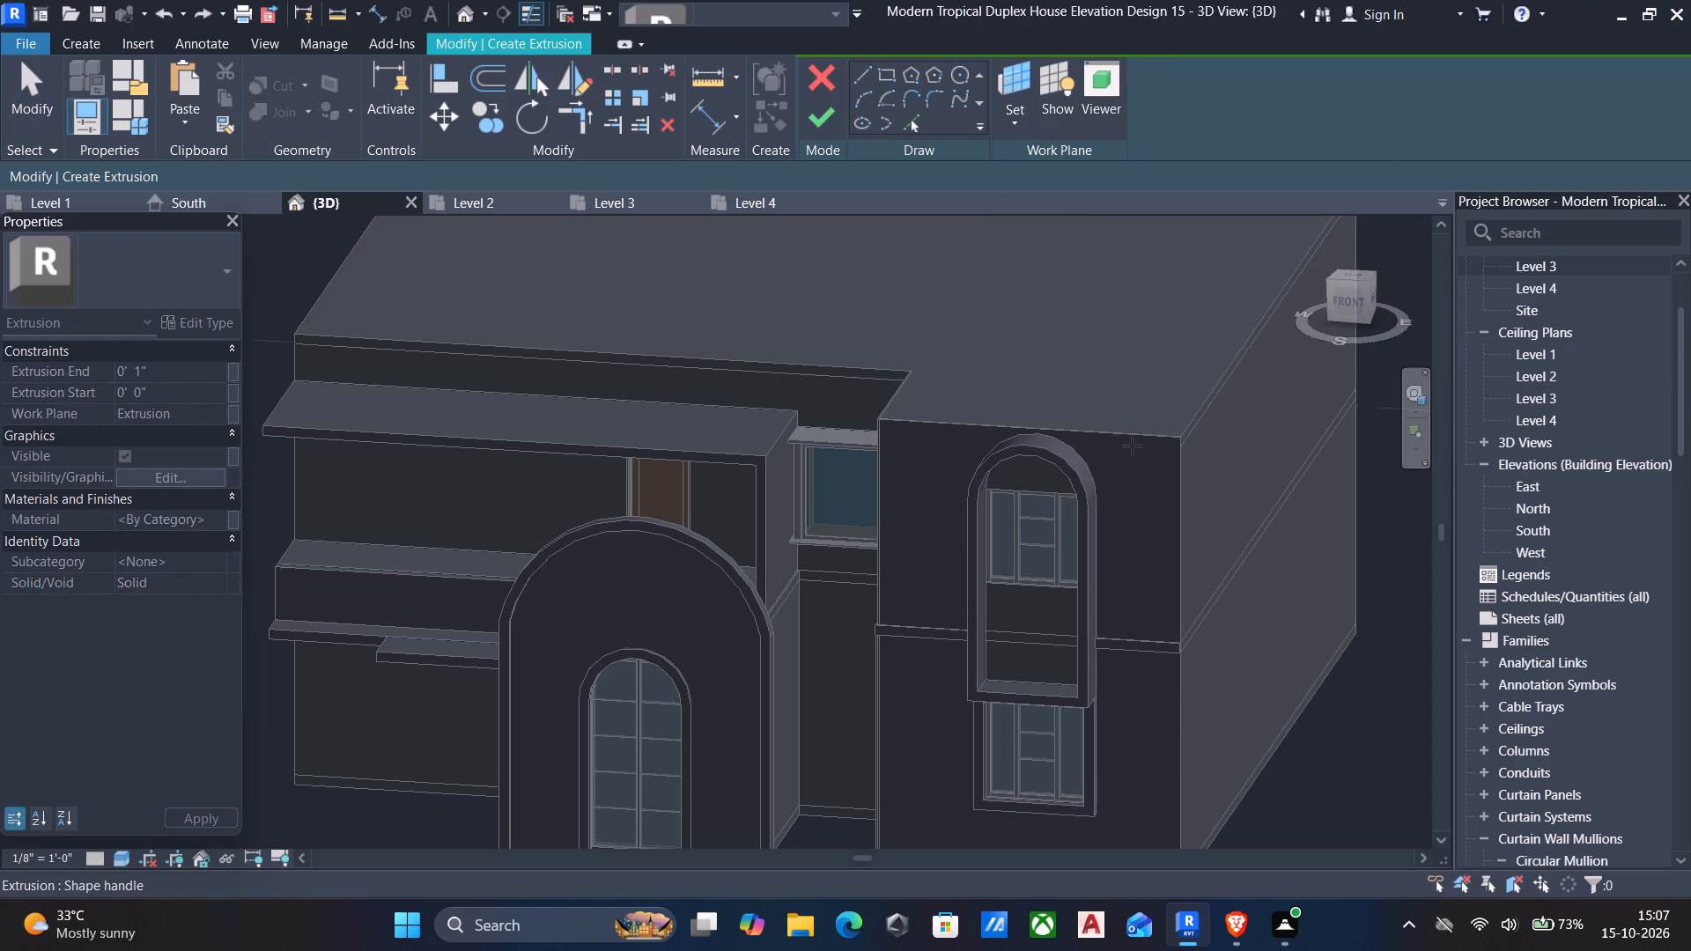
{"action": "left_click", "coordinate": [1175, 482]}
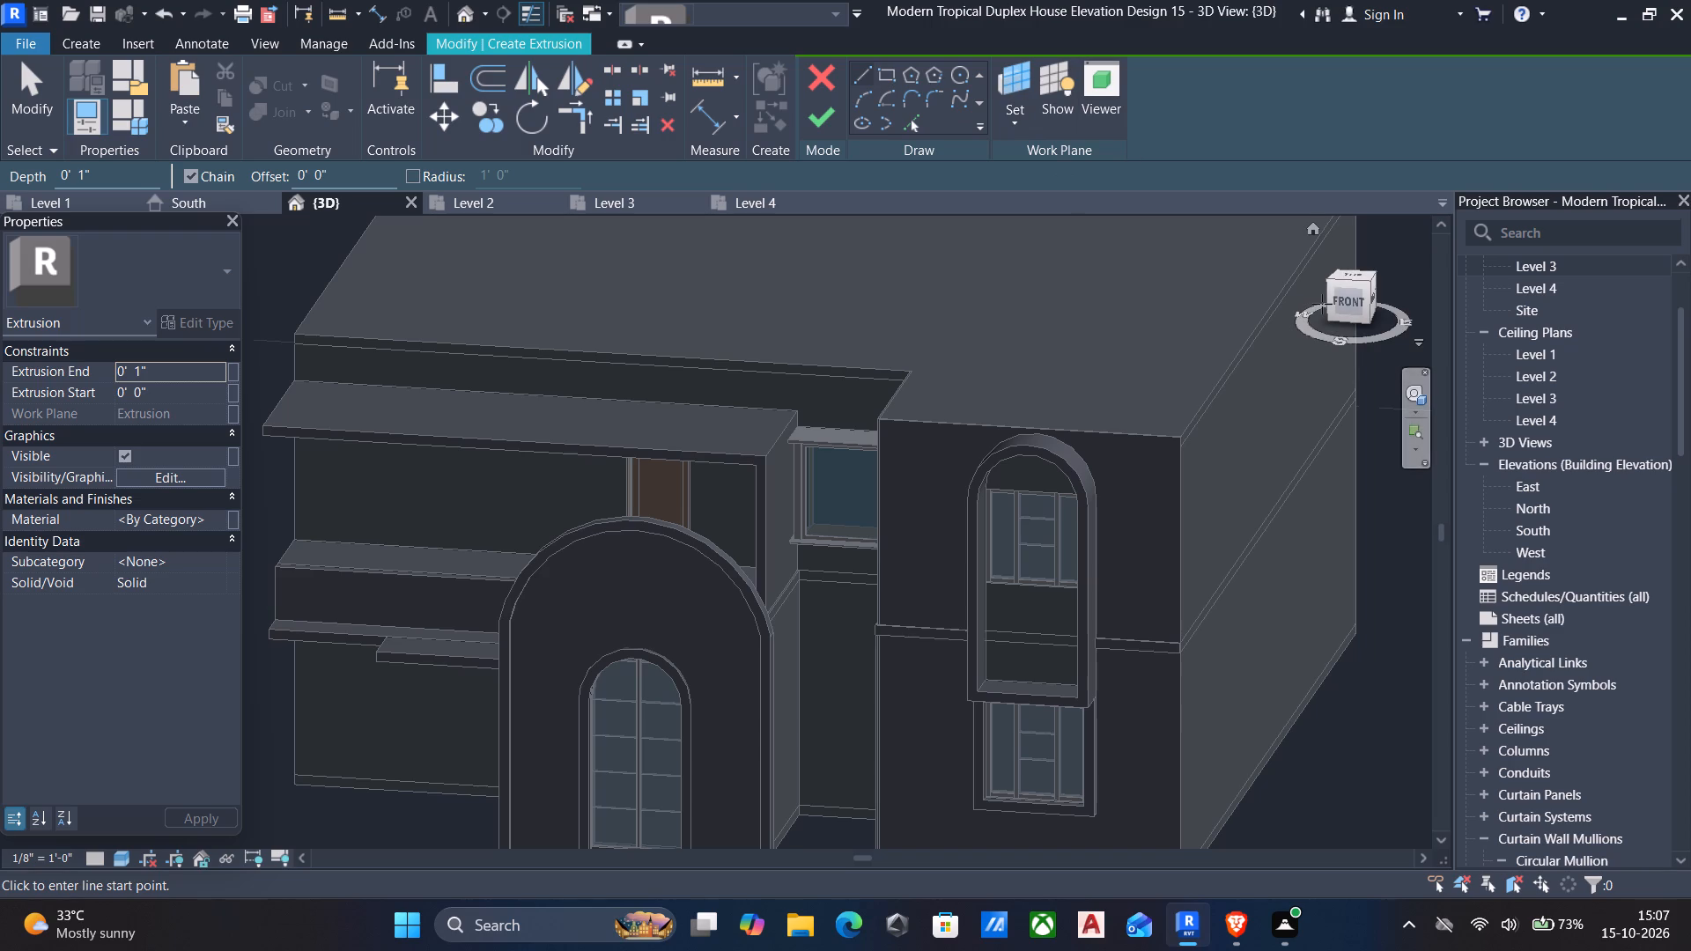
In front view, pick the arched frame's inner arc, sides and bottom plus the upper window's top and bottom edges as sketch lines.
{"action": "left_click", "coordinate": [1344, 306]}
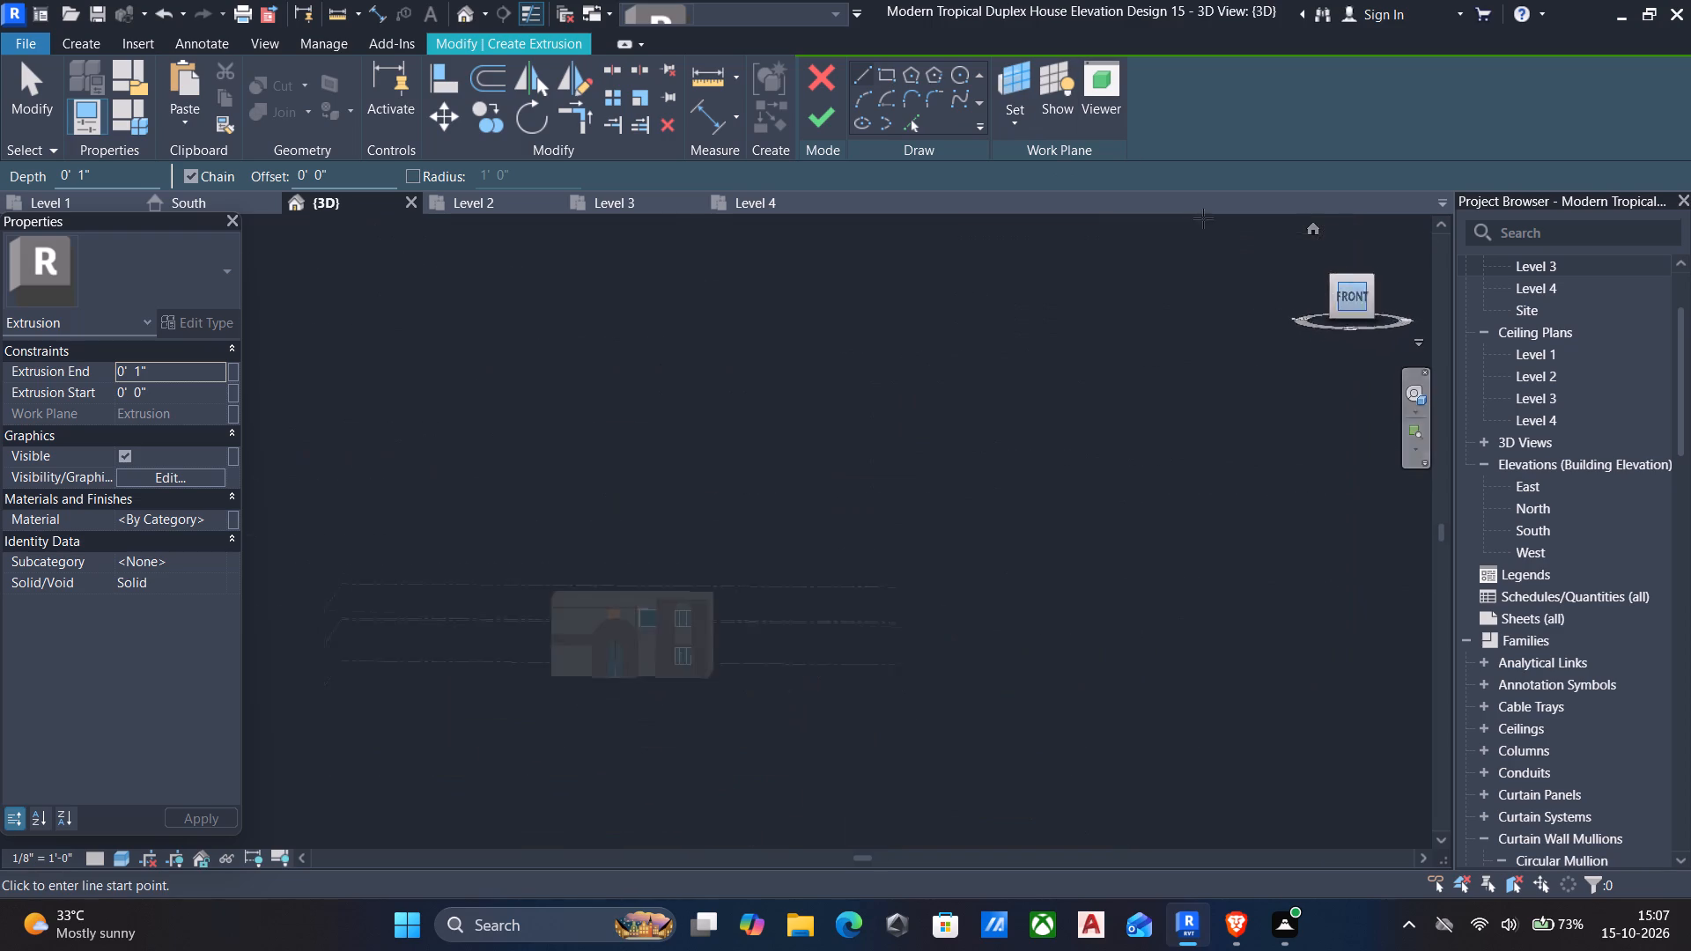
{"action": "left_click", "coordinate": [919, 119]}
{"action": "scroll", "coordinate": [755, 511], "scroll_direction": "up", "scroll_amount": 7}
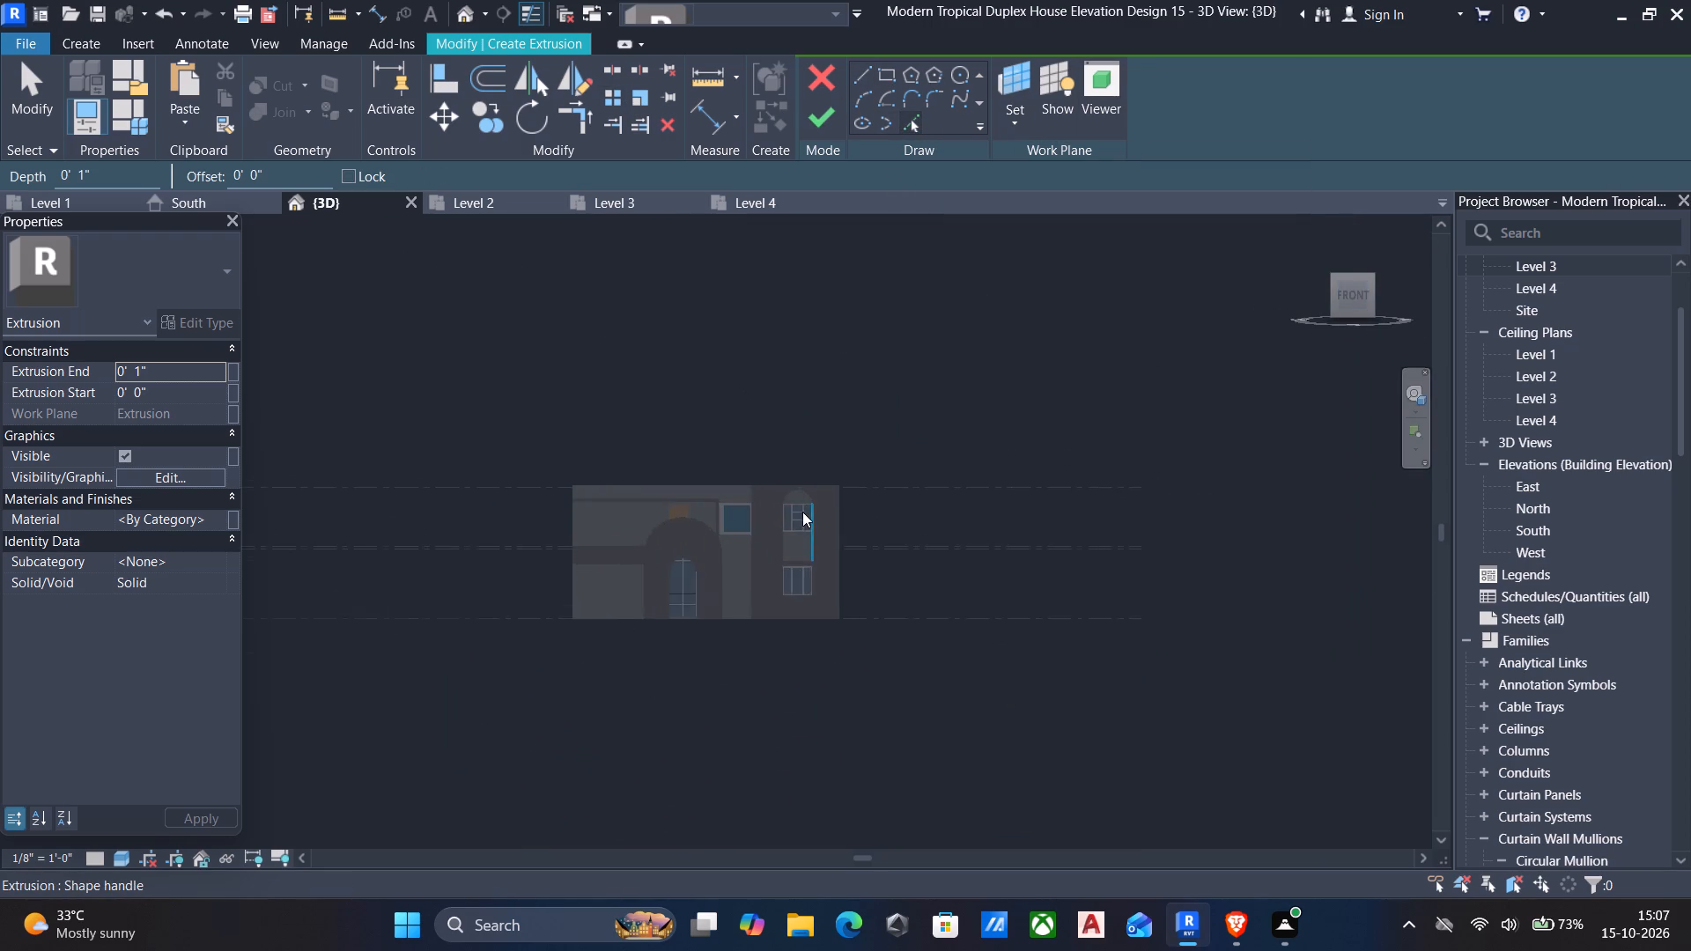
{"action": "scroll", "coordinate": [802, 512], "scroll_direction": "up", "scroll_amount": 10}
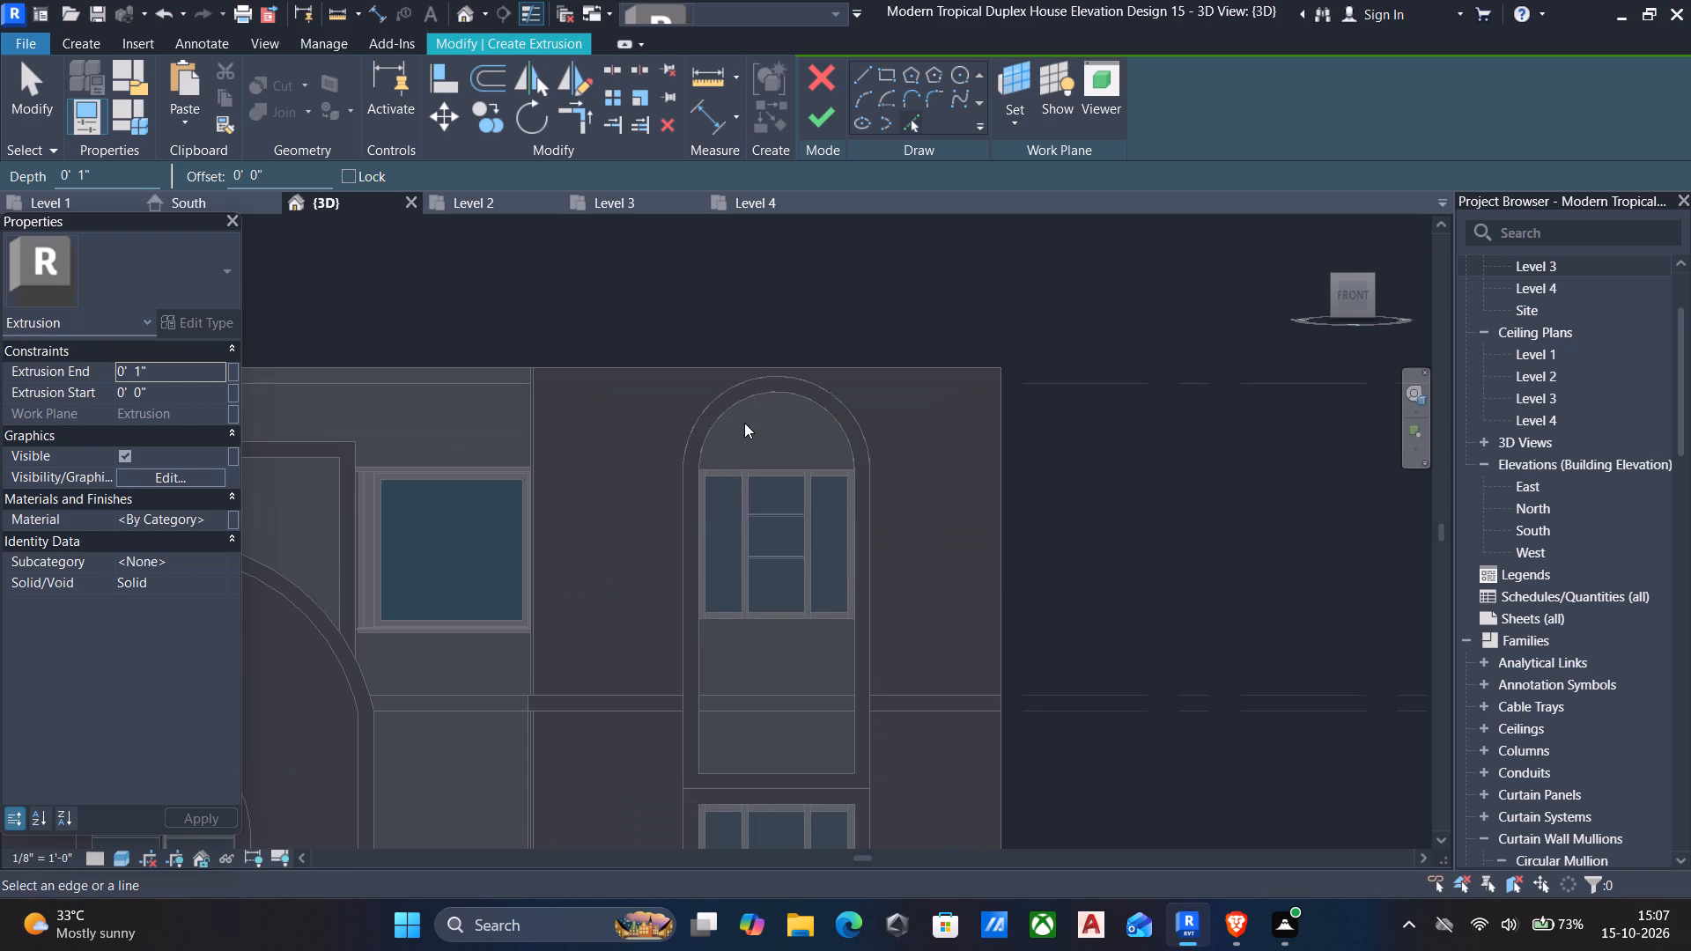
{"action": "left_click", "coordinate": [758, 398]}
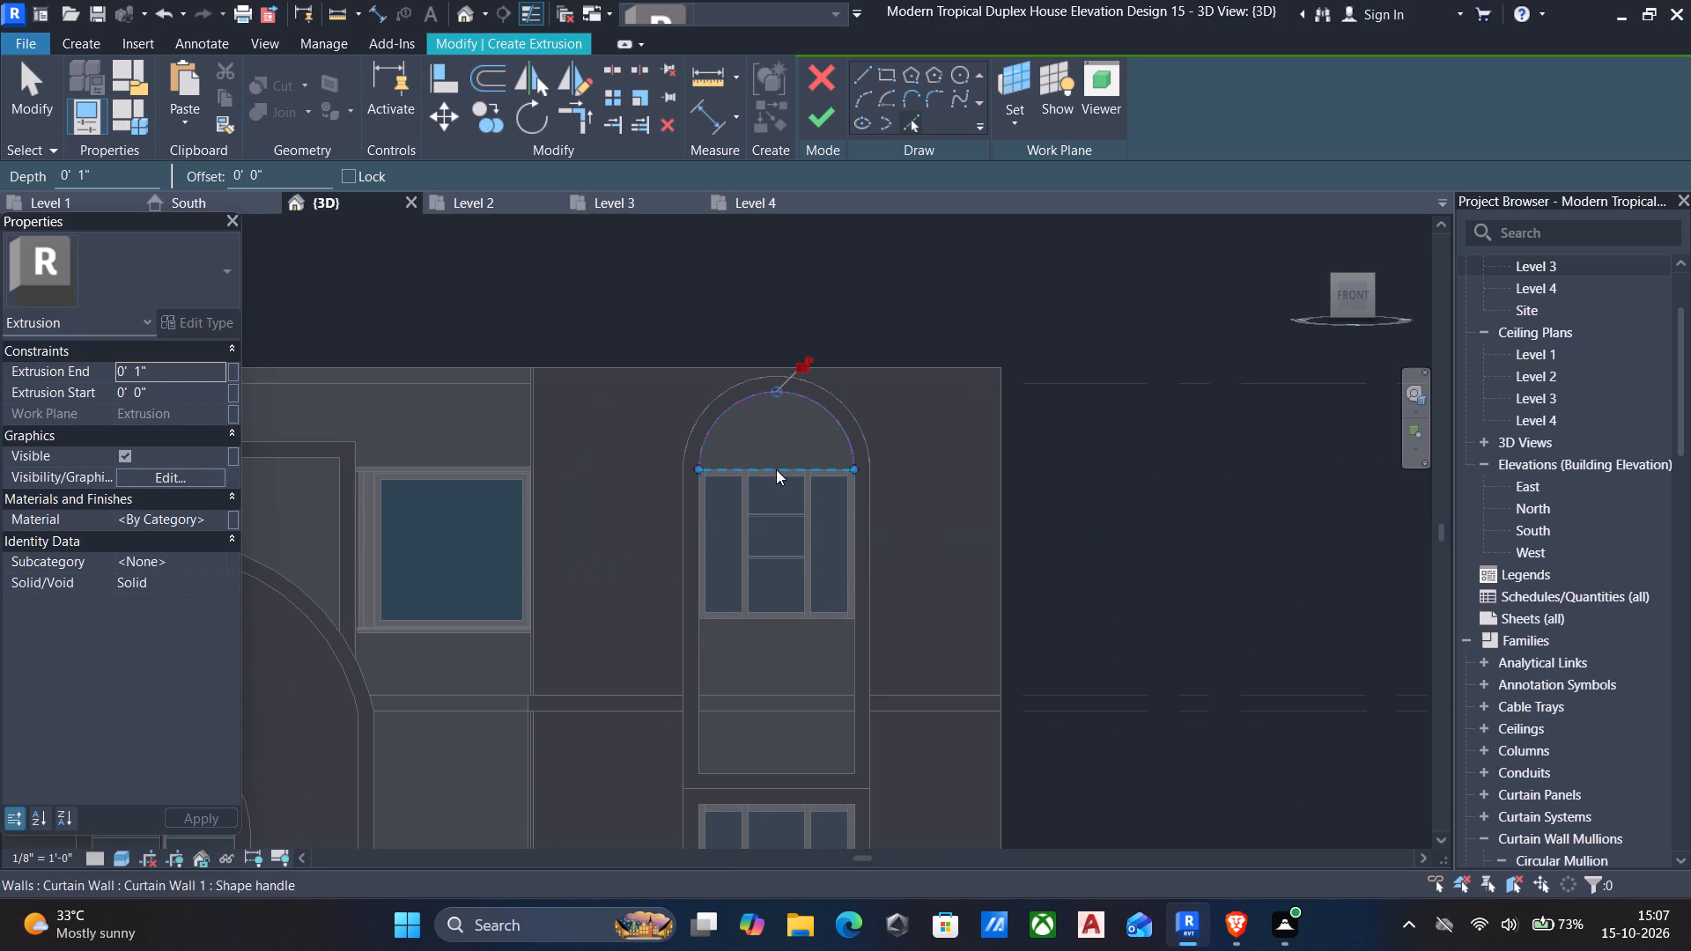
{"action": "left_click", "coordinate": [776, 469]}
{"action": "left_click", "coordinate": [770, 625]}
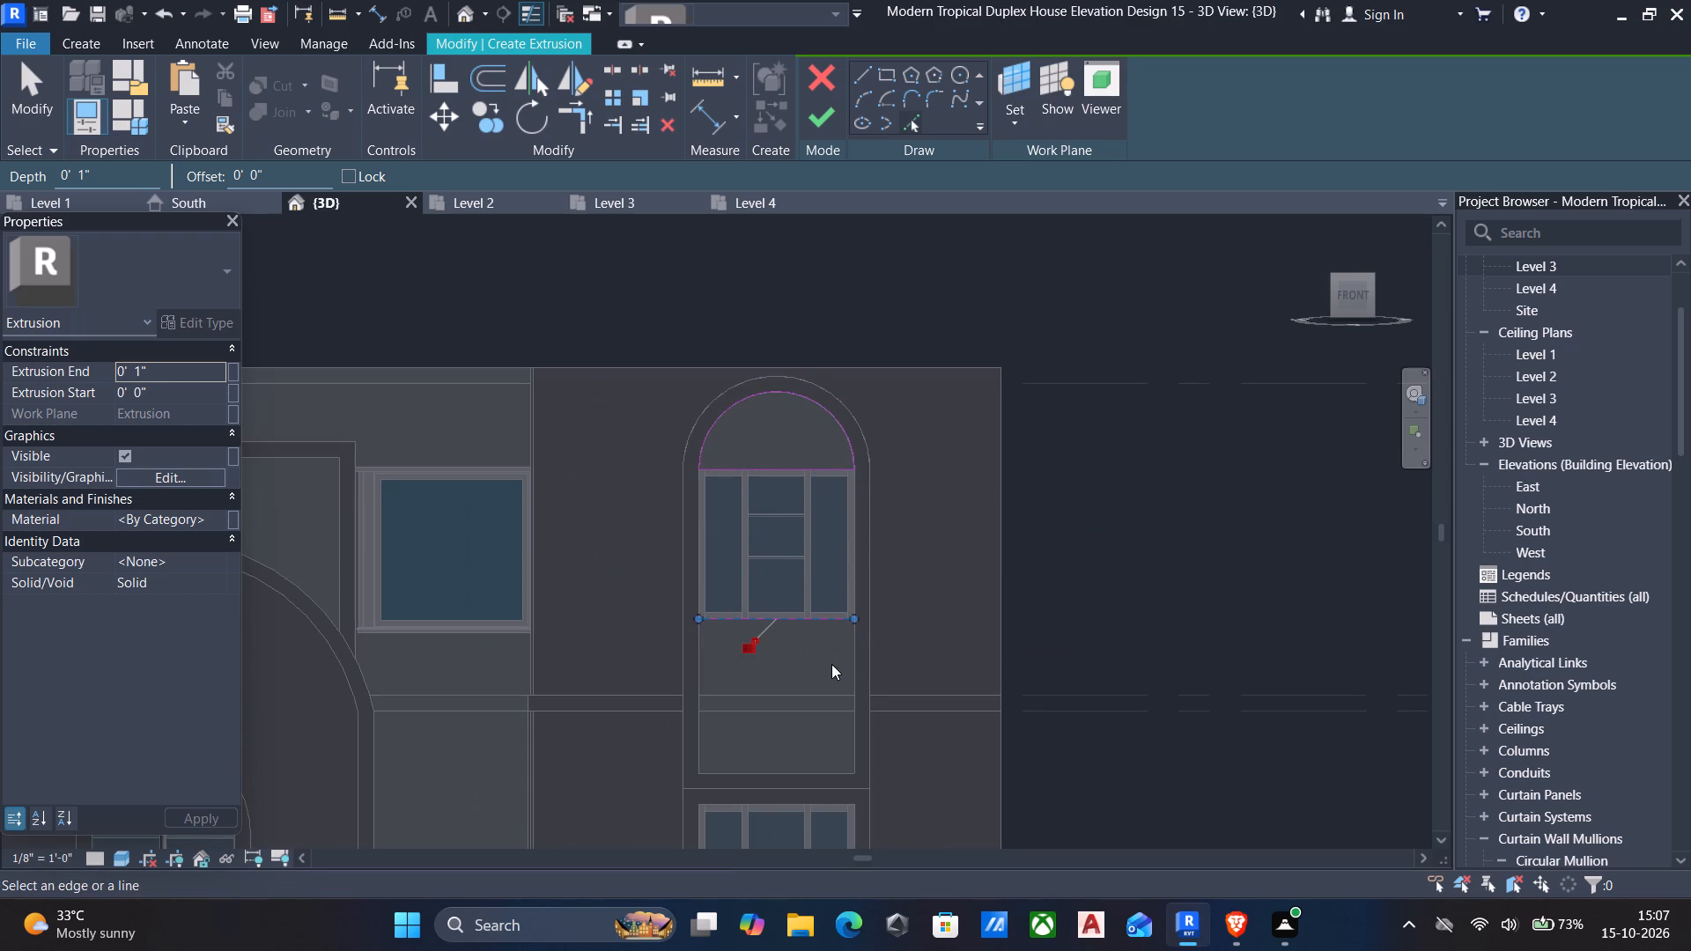
{"action": "left_click", "coordinate": [857, 672]}
{"action": "left_click", "coordinate": [809, 770]}
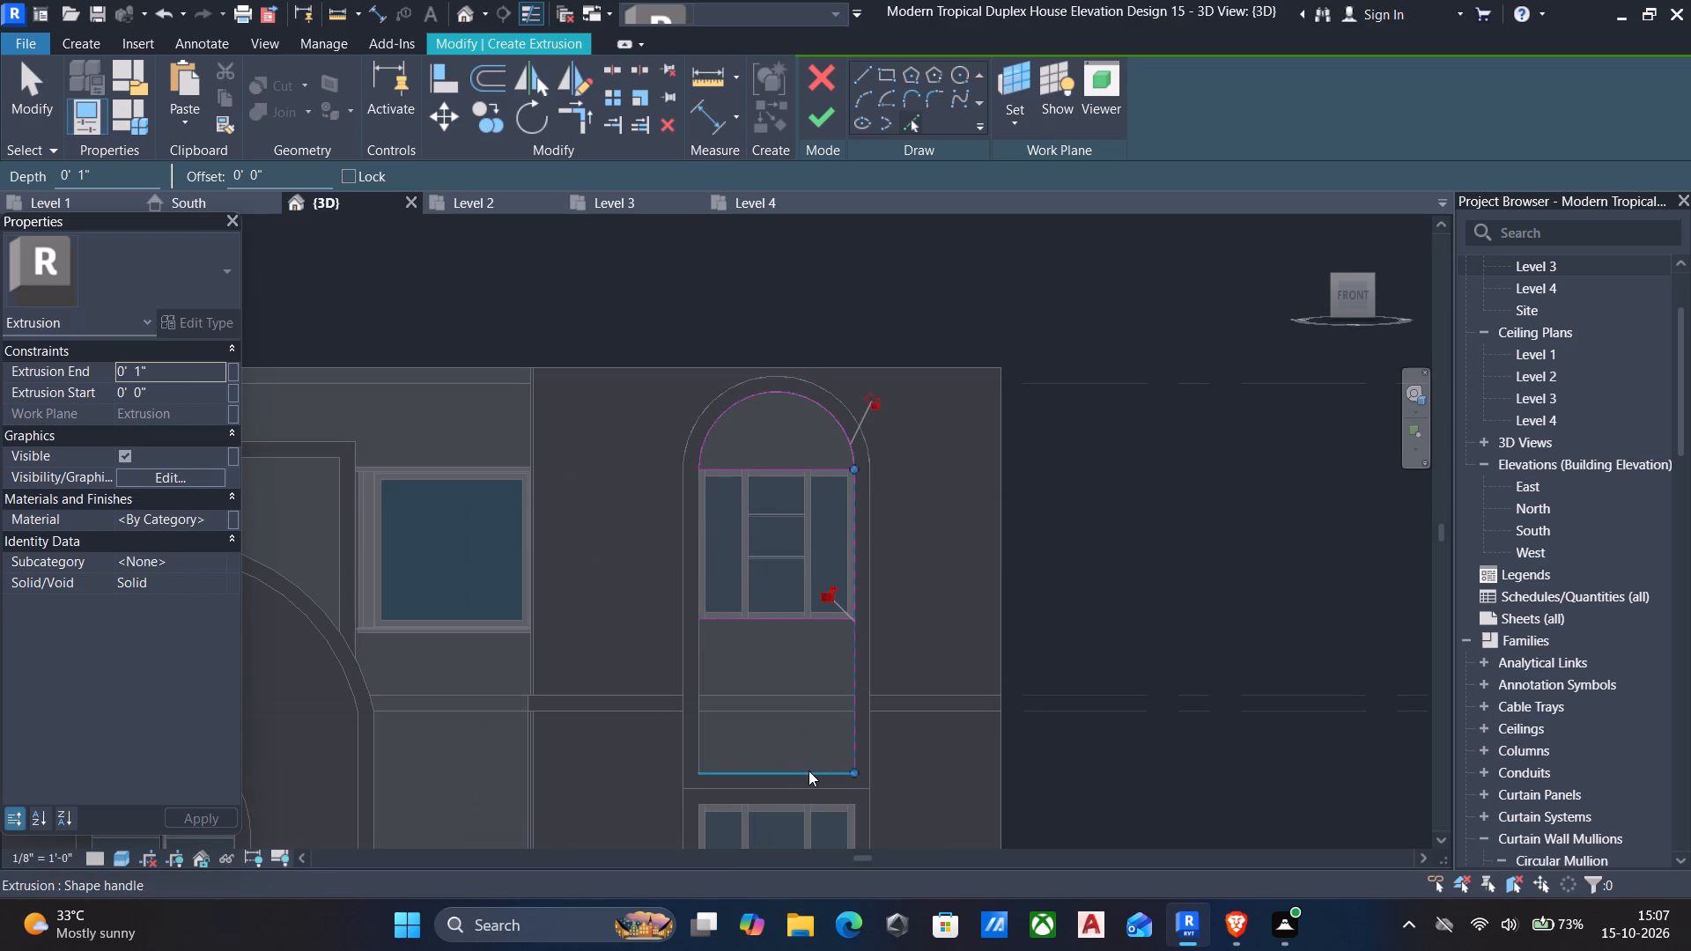
{"action": "left_click", "coordinate": [703, 741]}
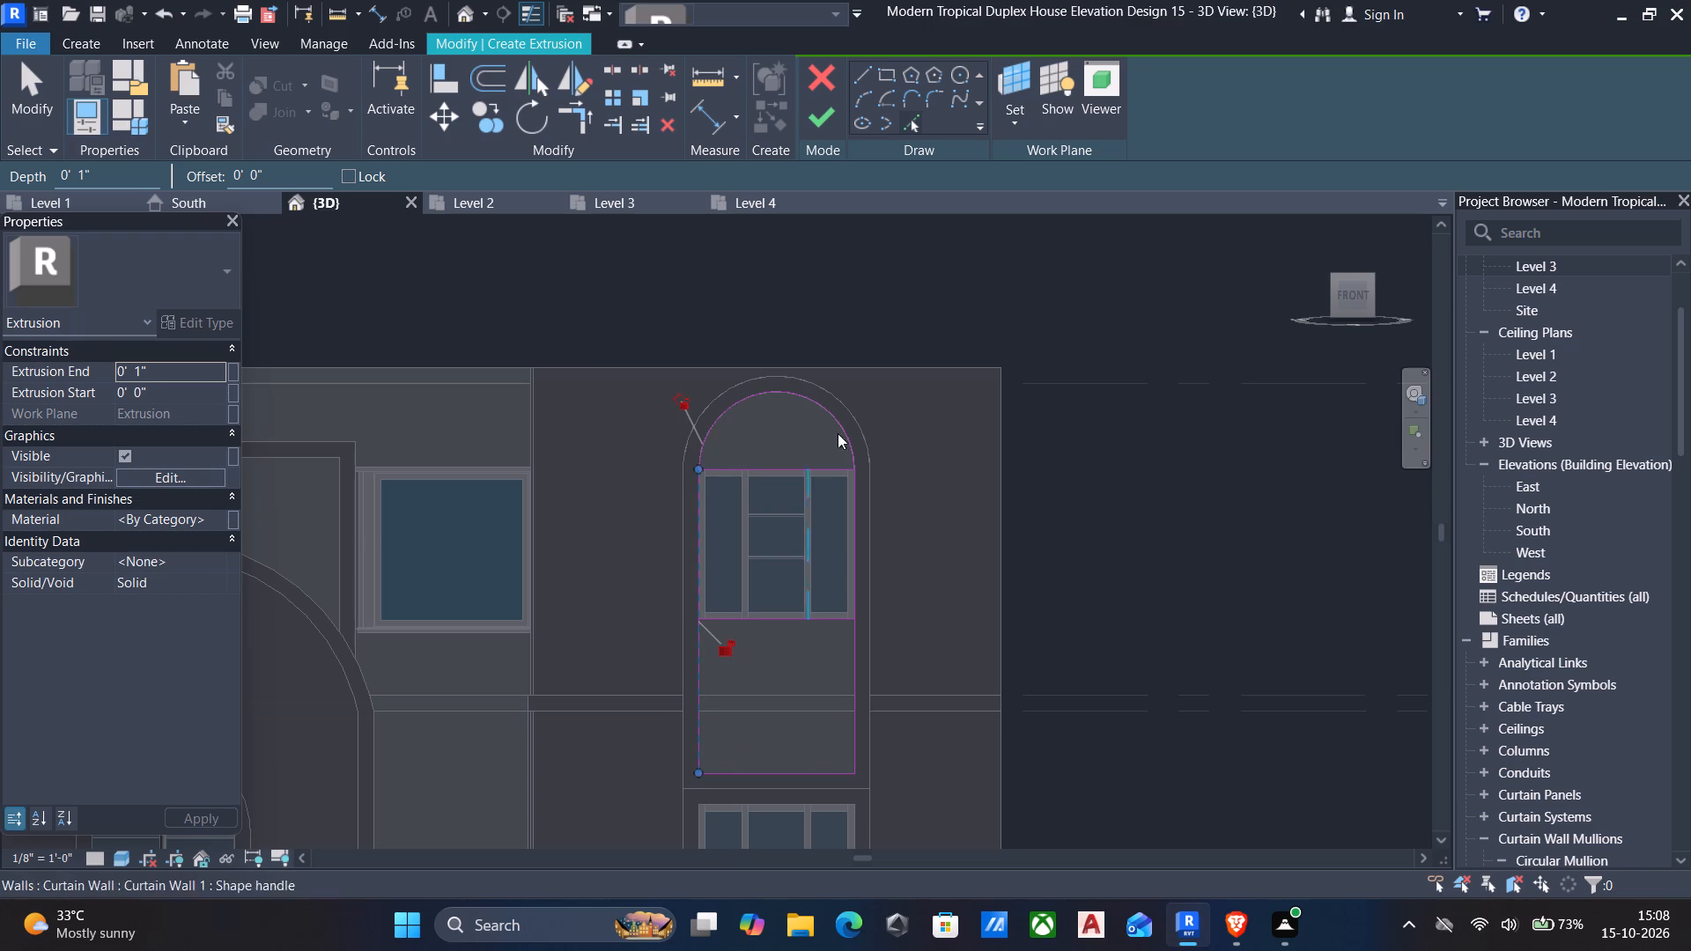
Trim both side lines to the window's bottom line, leaving closed profiles above and below the window, and finish the extrusion.
{"action": "key", "text": "Escape"}
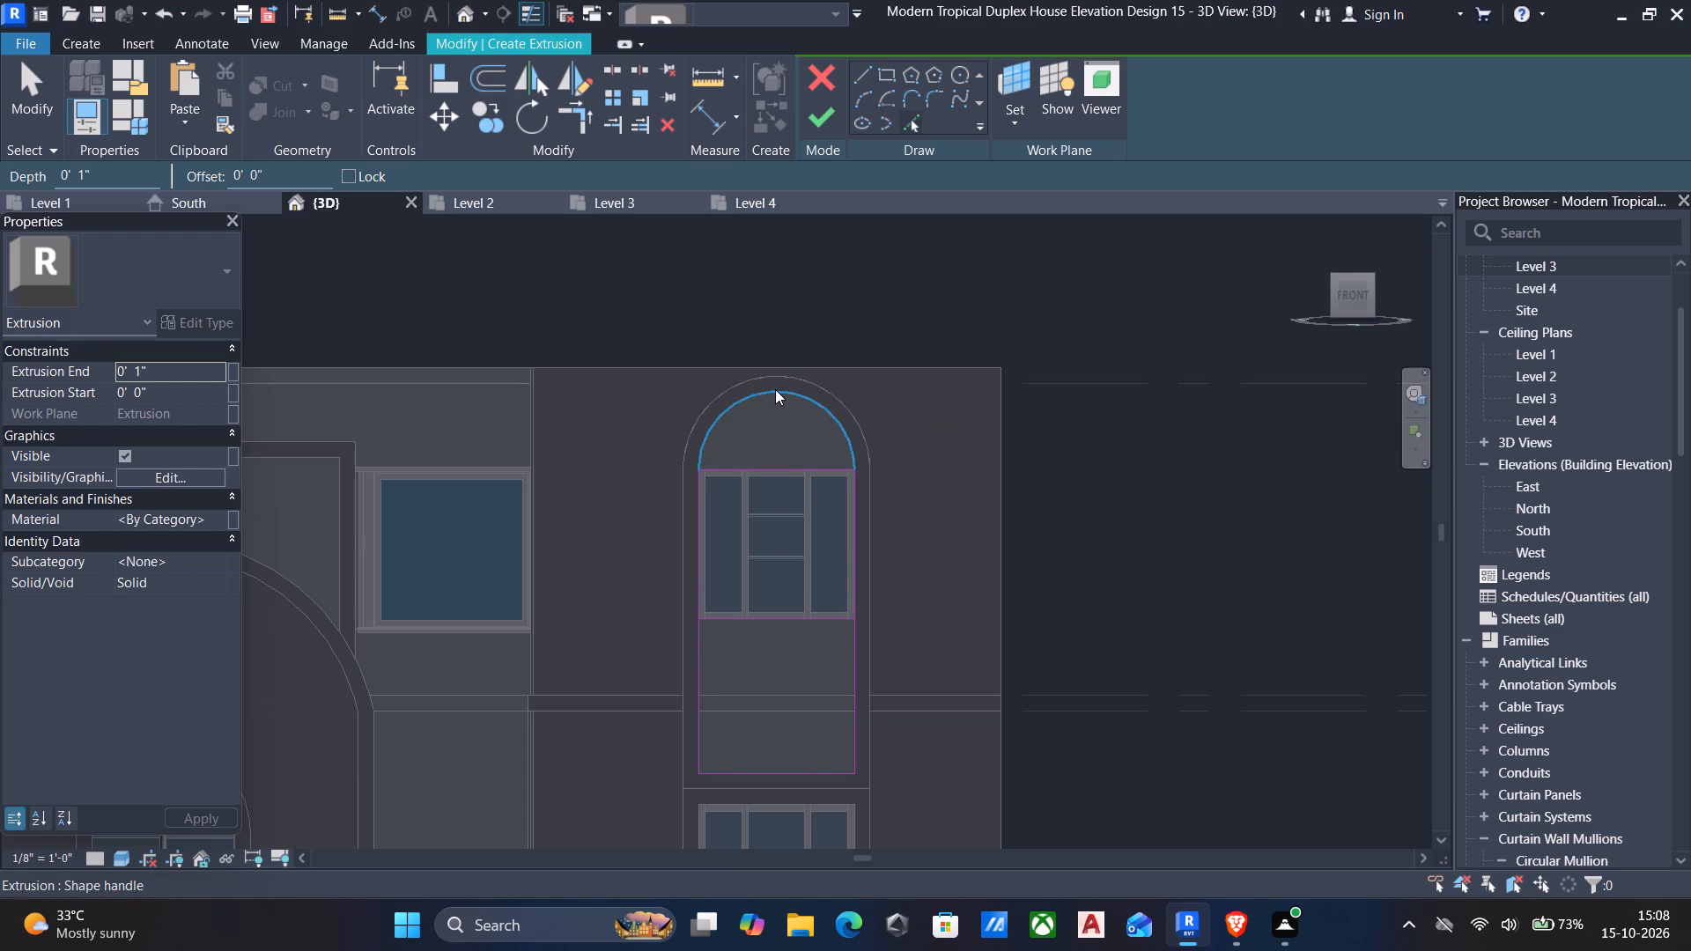
{"action": "type", "text": "tr"}
{"action": "left_click", "coordinate": [696, 667]}
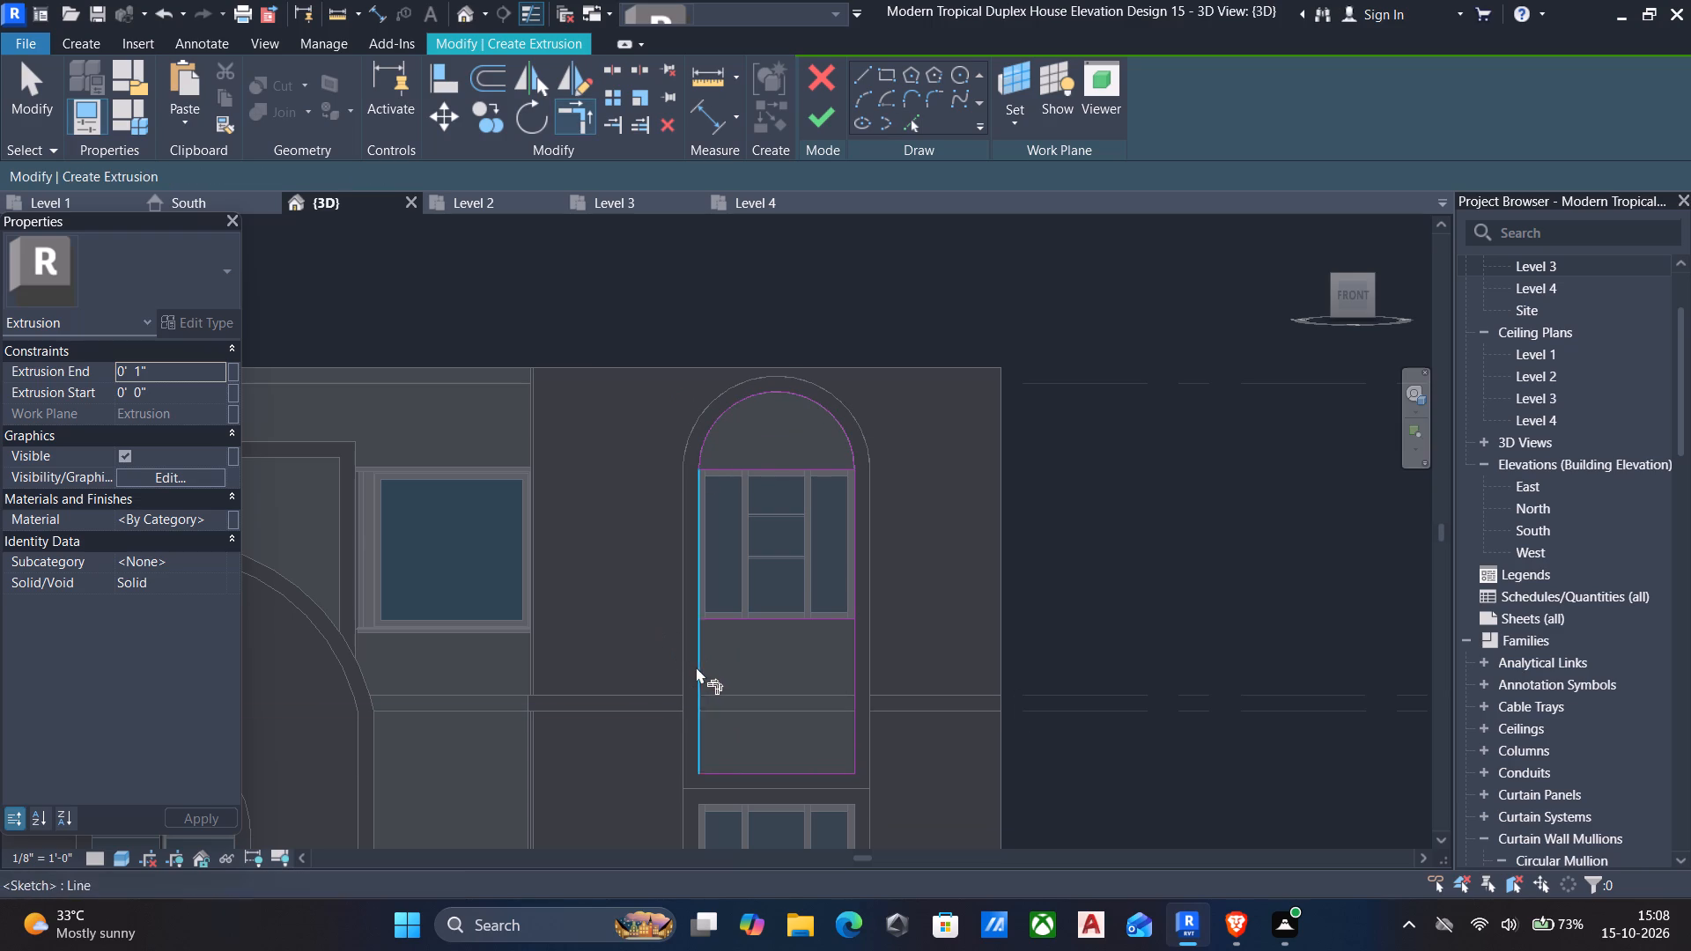
{"action": "left_click", "coordinate": [750, 616]}
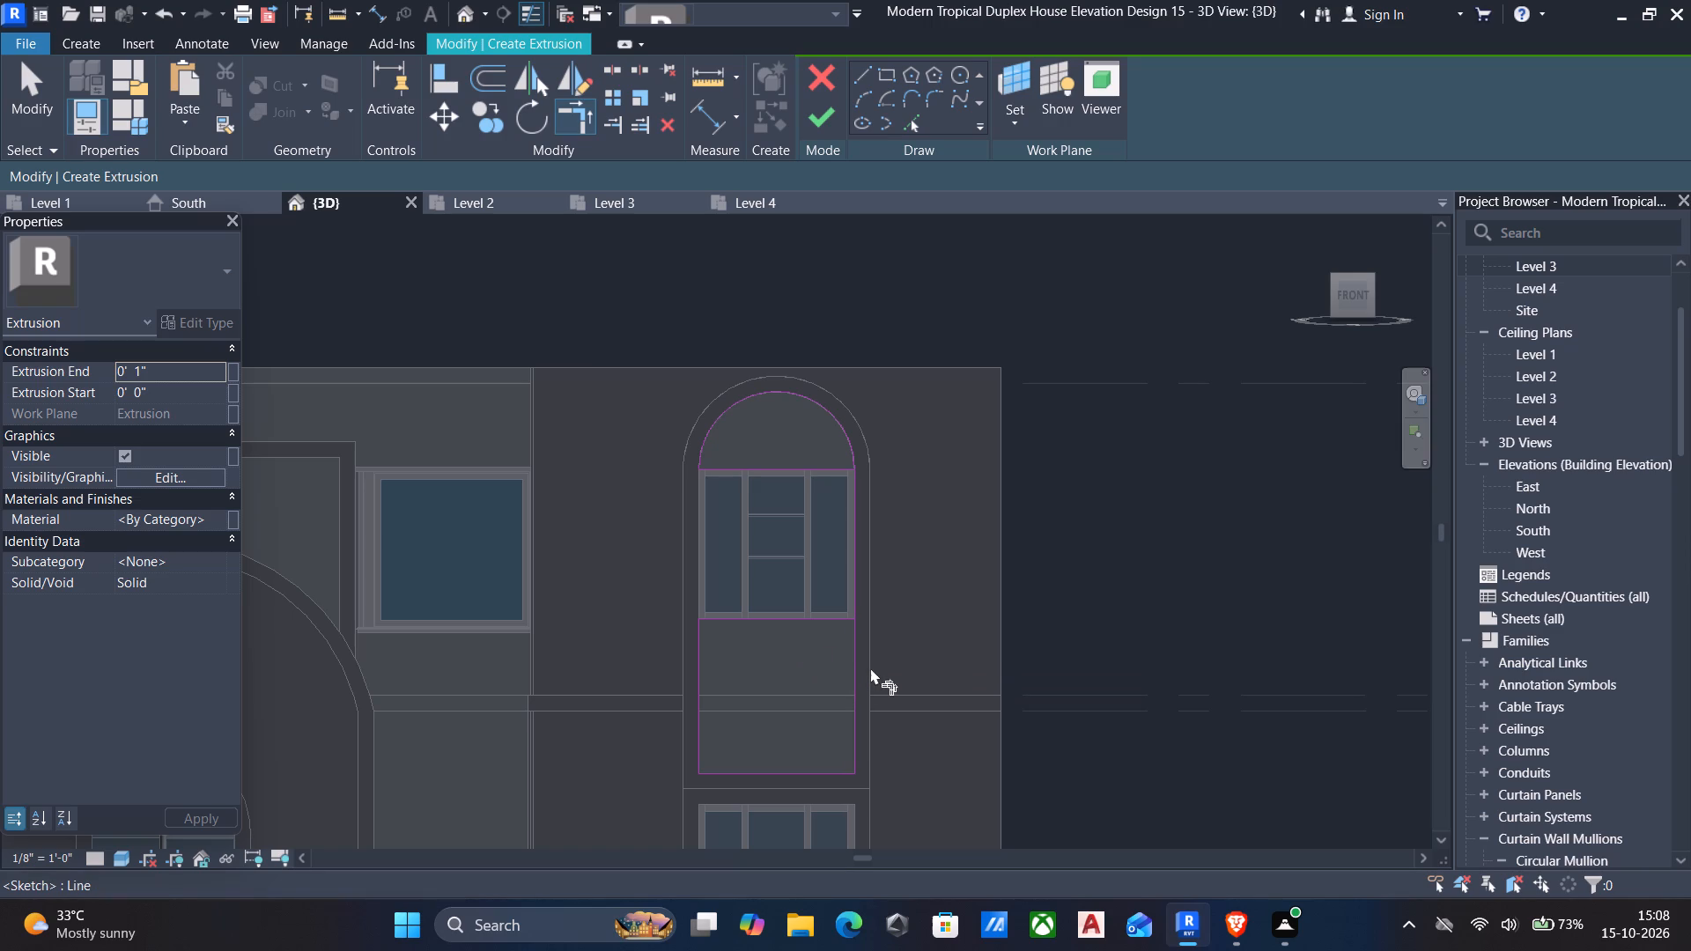
{"action": "left_click", "coordinate": [858, 658]}
{"action": "left_click", "coordinate": [802, 613]}
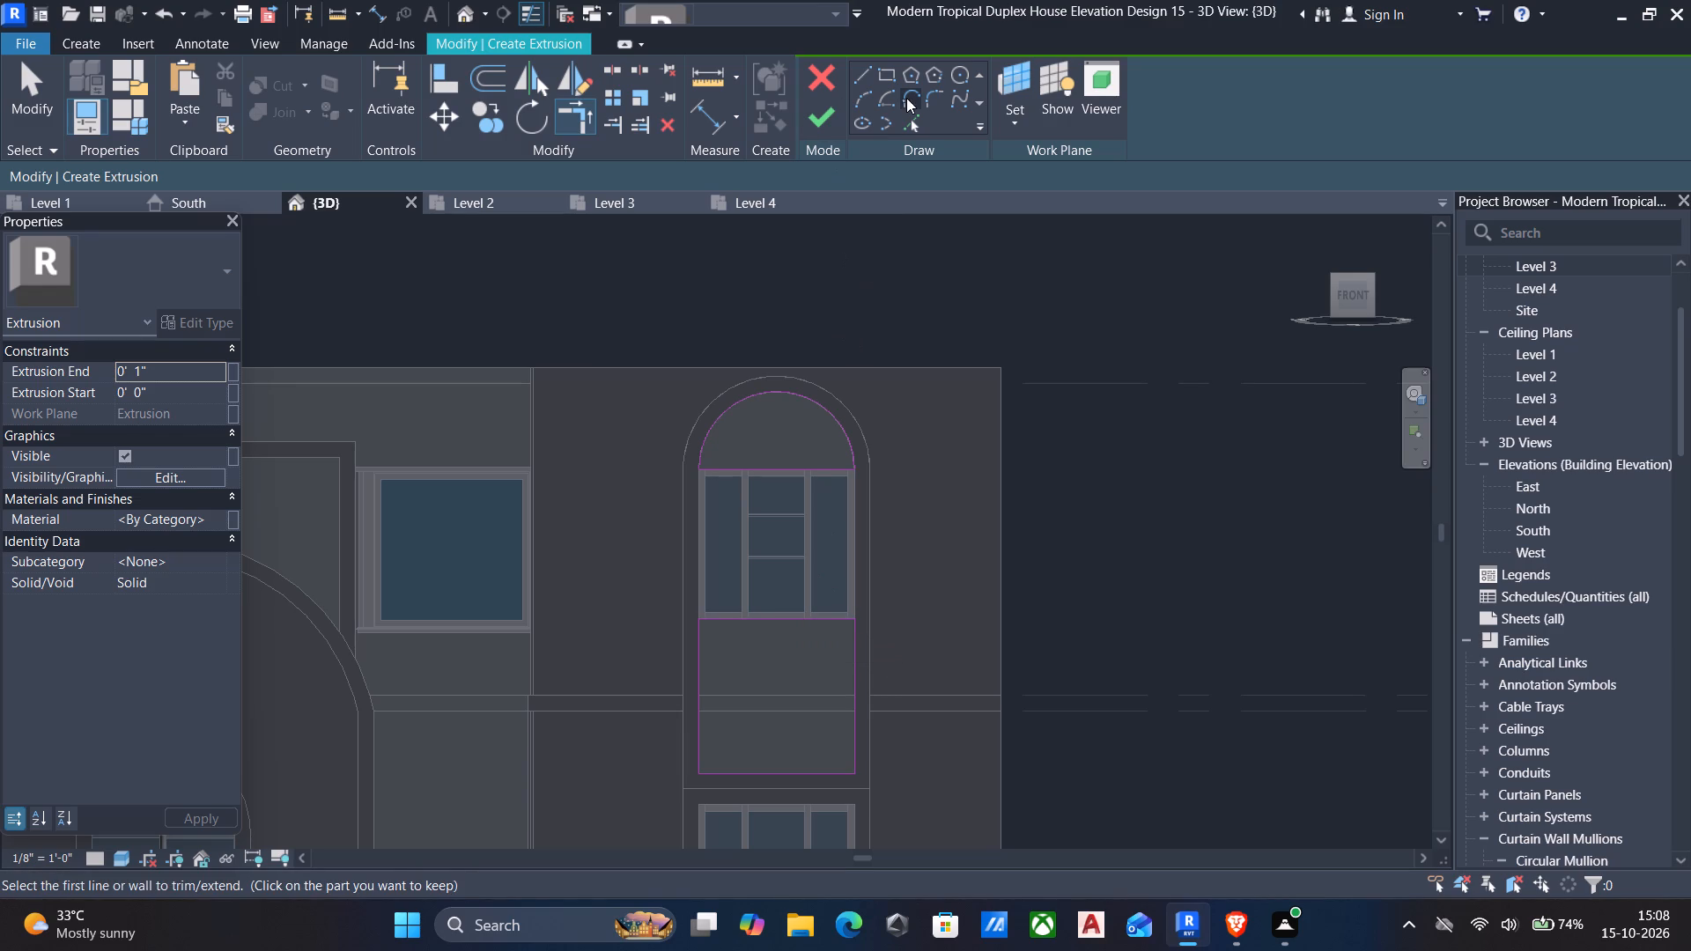
{"action": "left_click", "coordinate": [821, 122]}
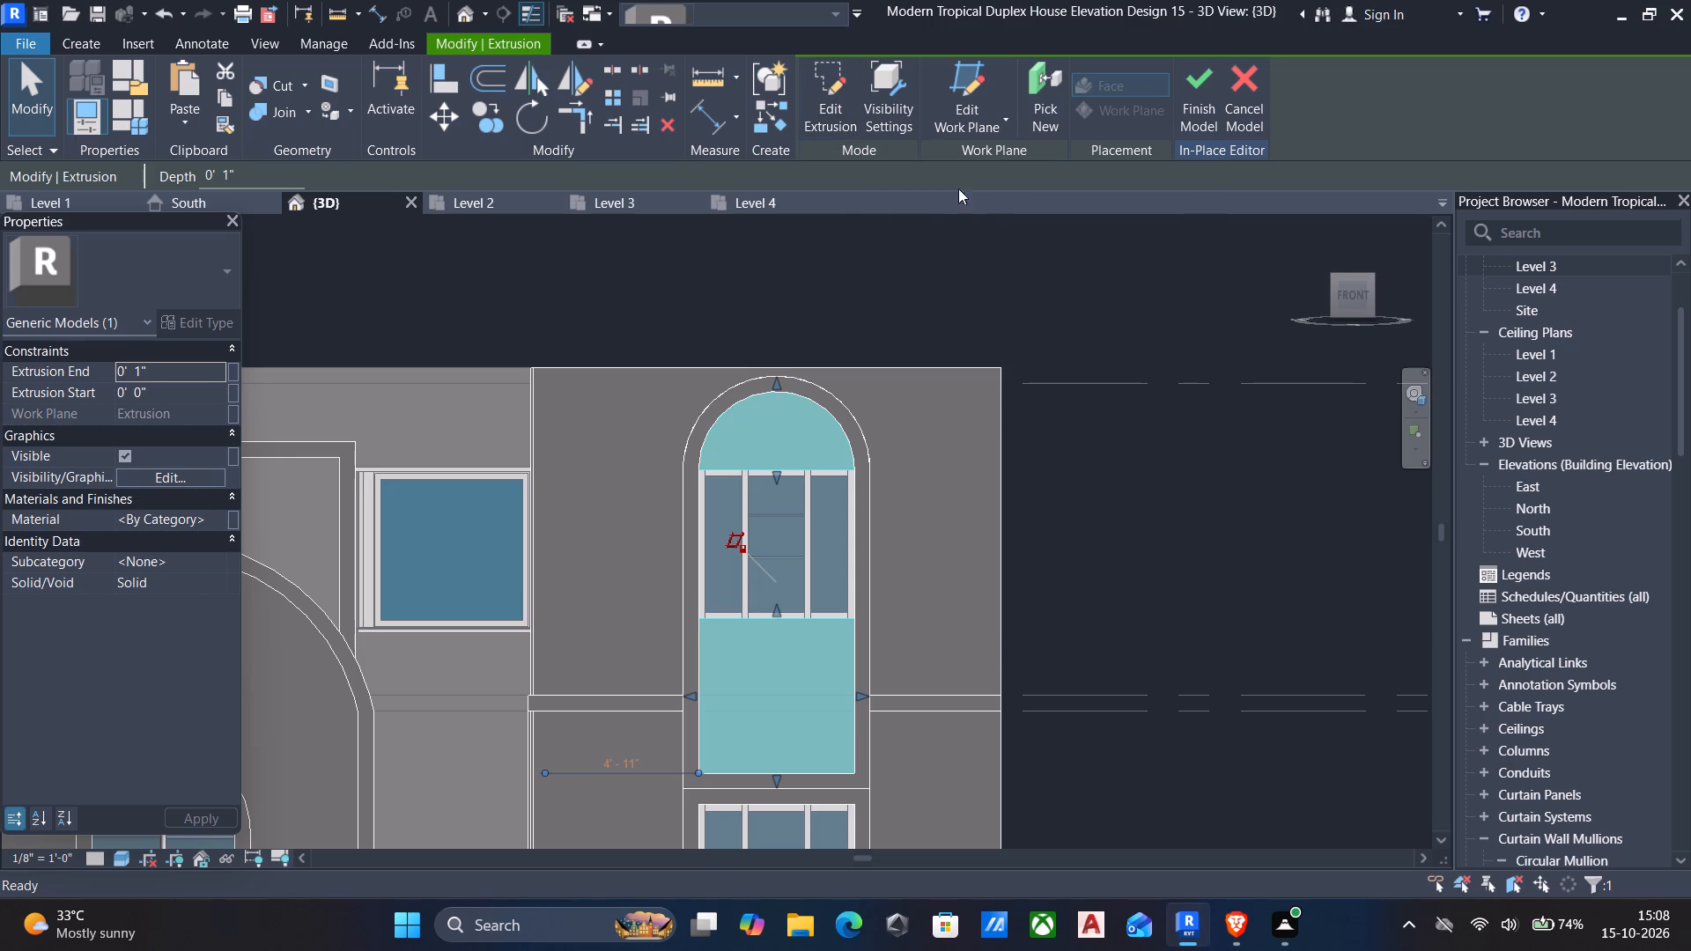
Set the infill panels' extrusion end to 0.5" and finish the in-place model.
{"action": "left_click", "coordinate": [207, 368]}
{"action": "type", "text": "0.5\""}
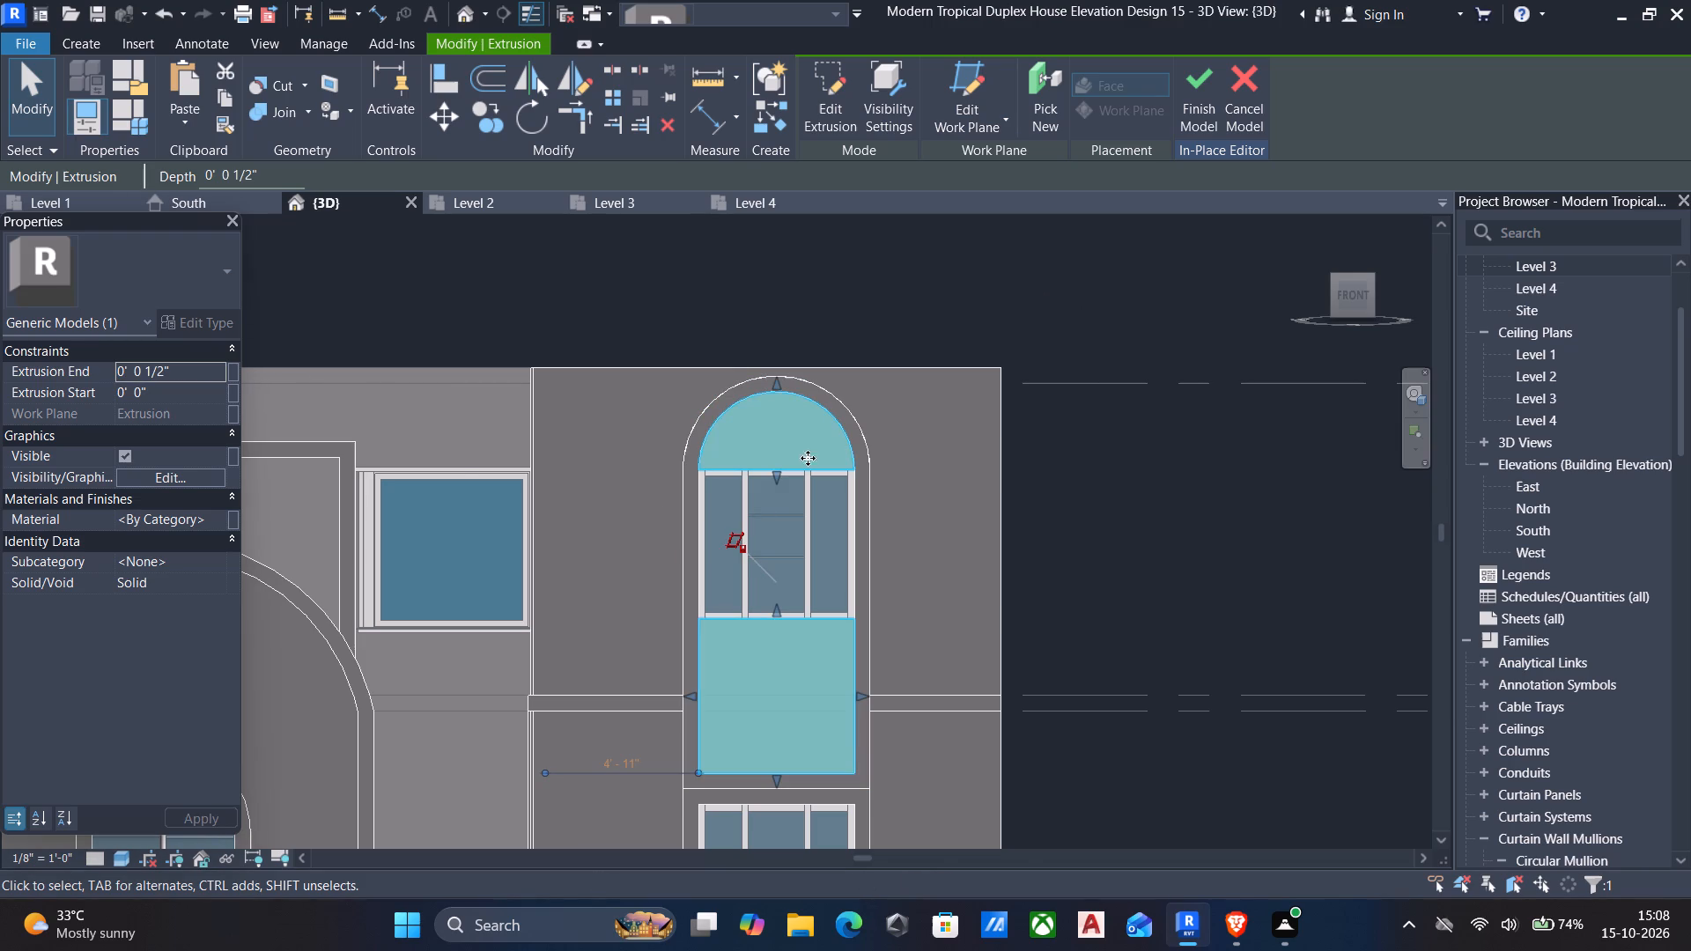
{"action": "left_click", "coordinate": [1190, 76]}
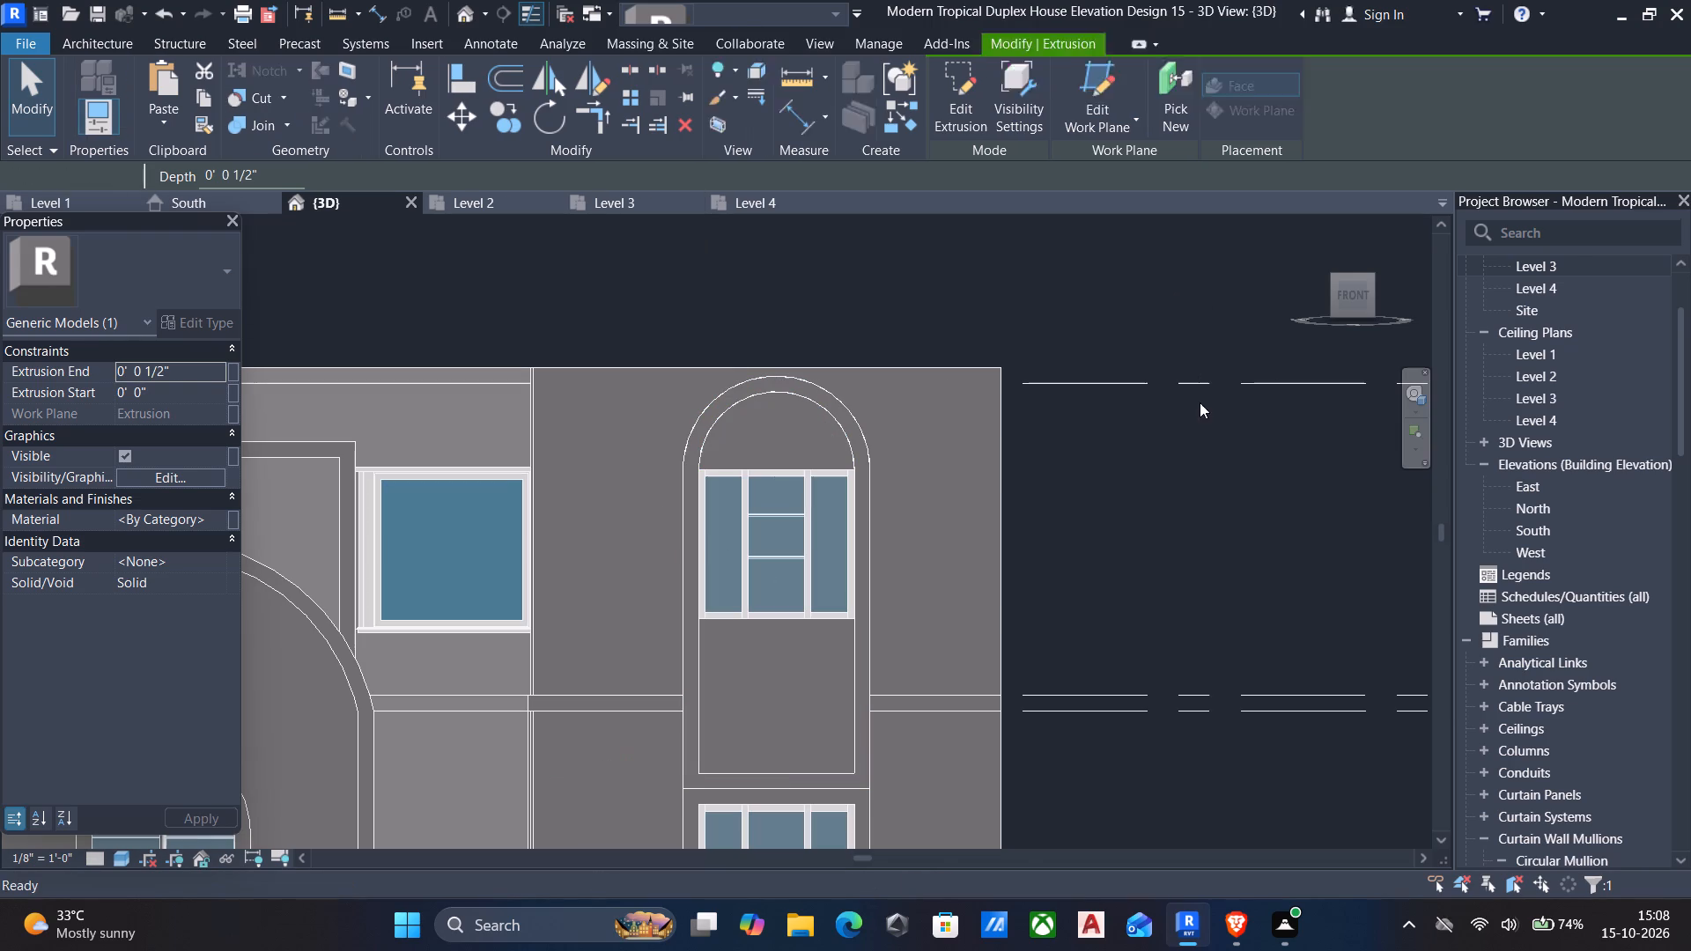
Examine the infill panels around the upper window and the whole front elevation in 3D from several angles.
{"action": "middle_click_drag", "start_coordinate": [1192, 423], "coordinate": [1173, 294]}
{"action": "scroll", "coordinate": [1156, 316], "scroll_direction": "down", "scroll_amount": 1}
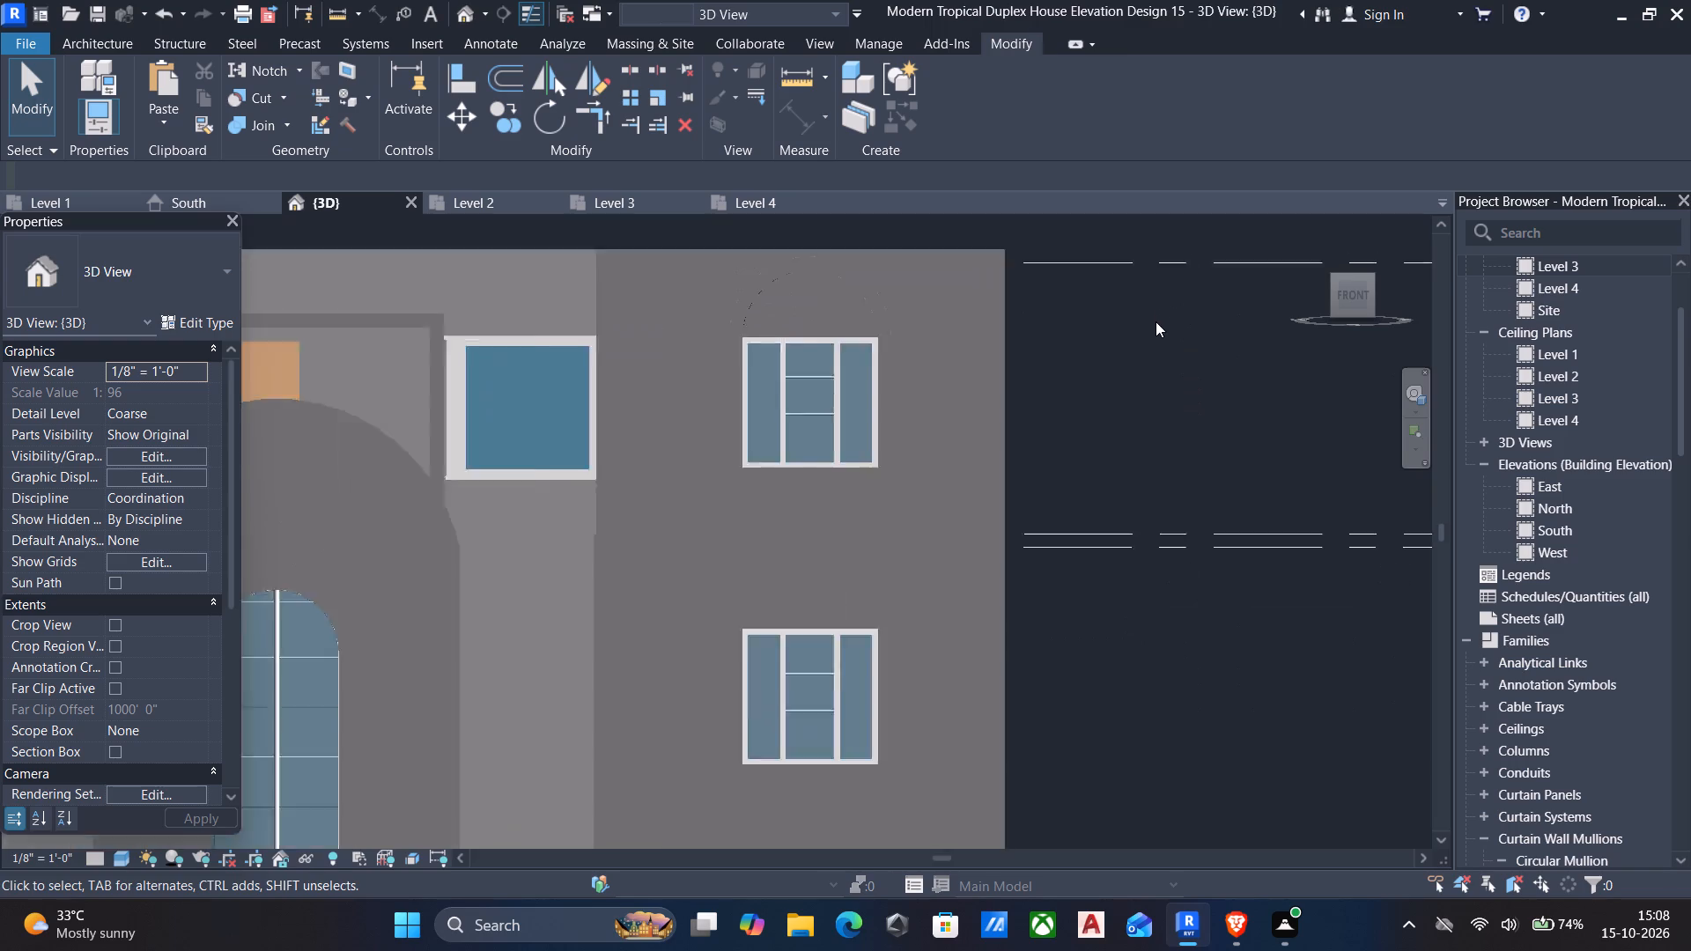
{"action": "scroll", "coordinate": [1156, 321], "scroll_direction": "down", "scroll_amount": 2}
{"action": "middle_click_drag", "start_coordinate": [1145, 322], "coordinate": [1137, 255]}
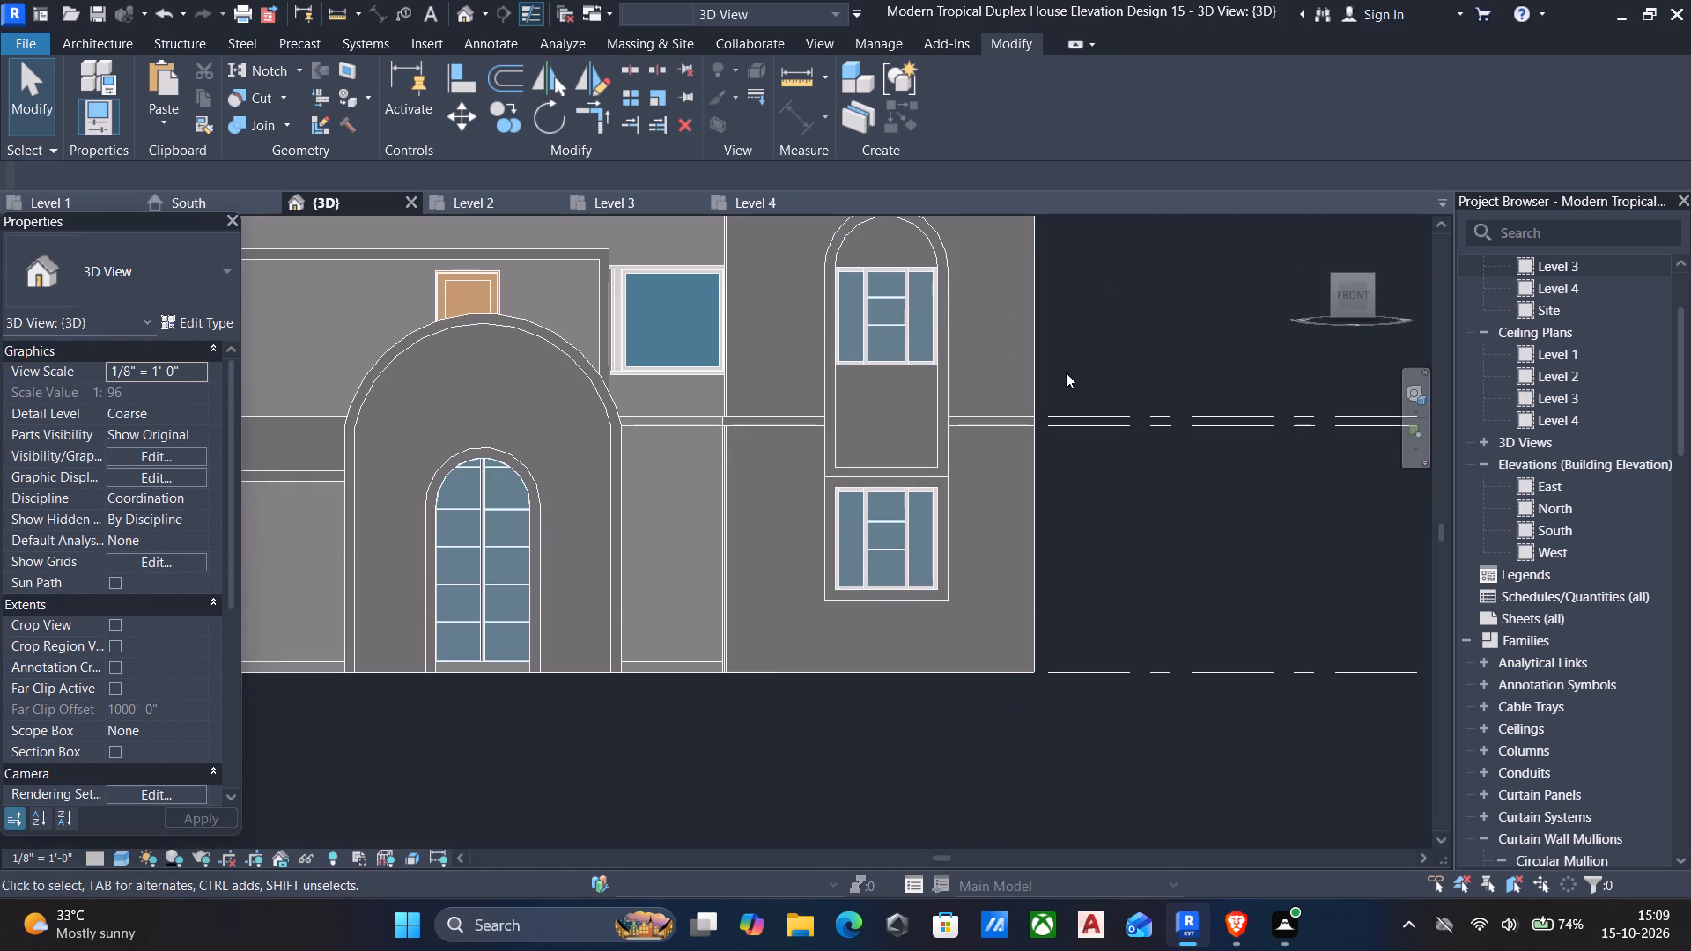
{"action": "middle_click_drag", "start_coordinate": [1066, 372], "coordinate": [868, 489], "text": "shift"}
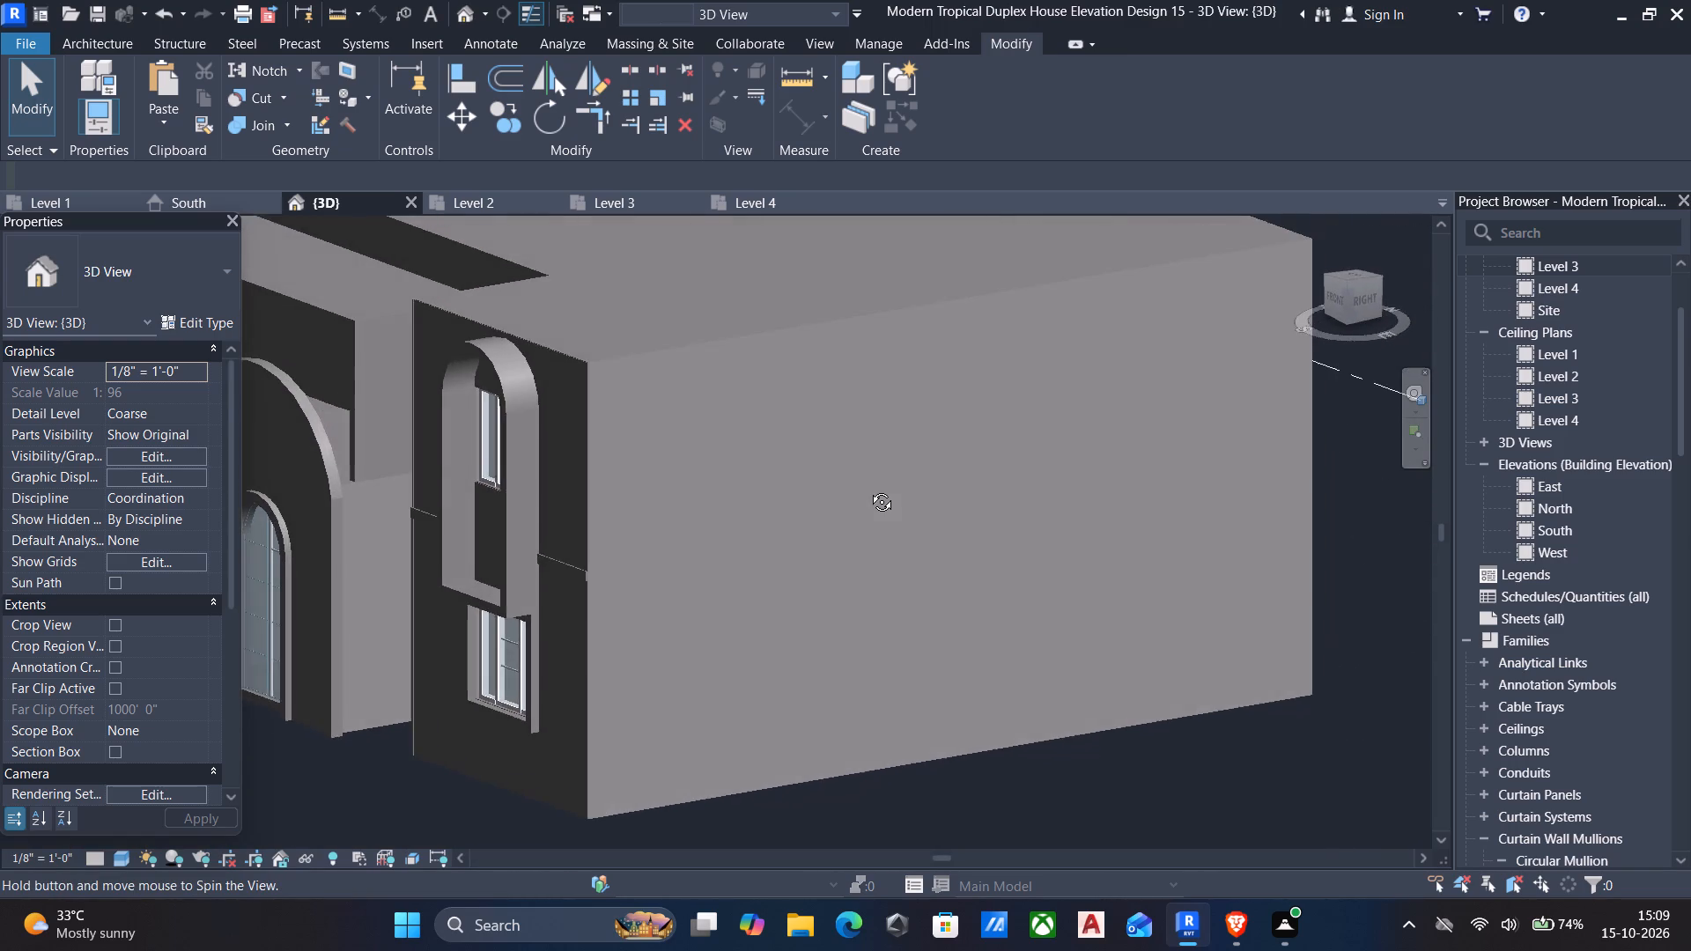
{"action": "middle_click_drag", "start_coordinate": [868, 489], "coordinate": [1163, 512], "text": "shift"}
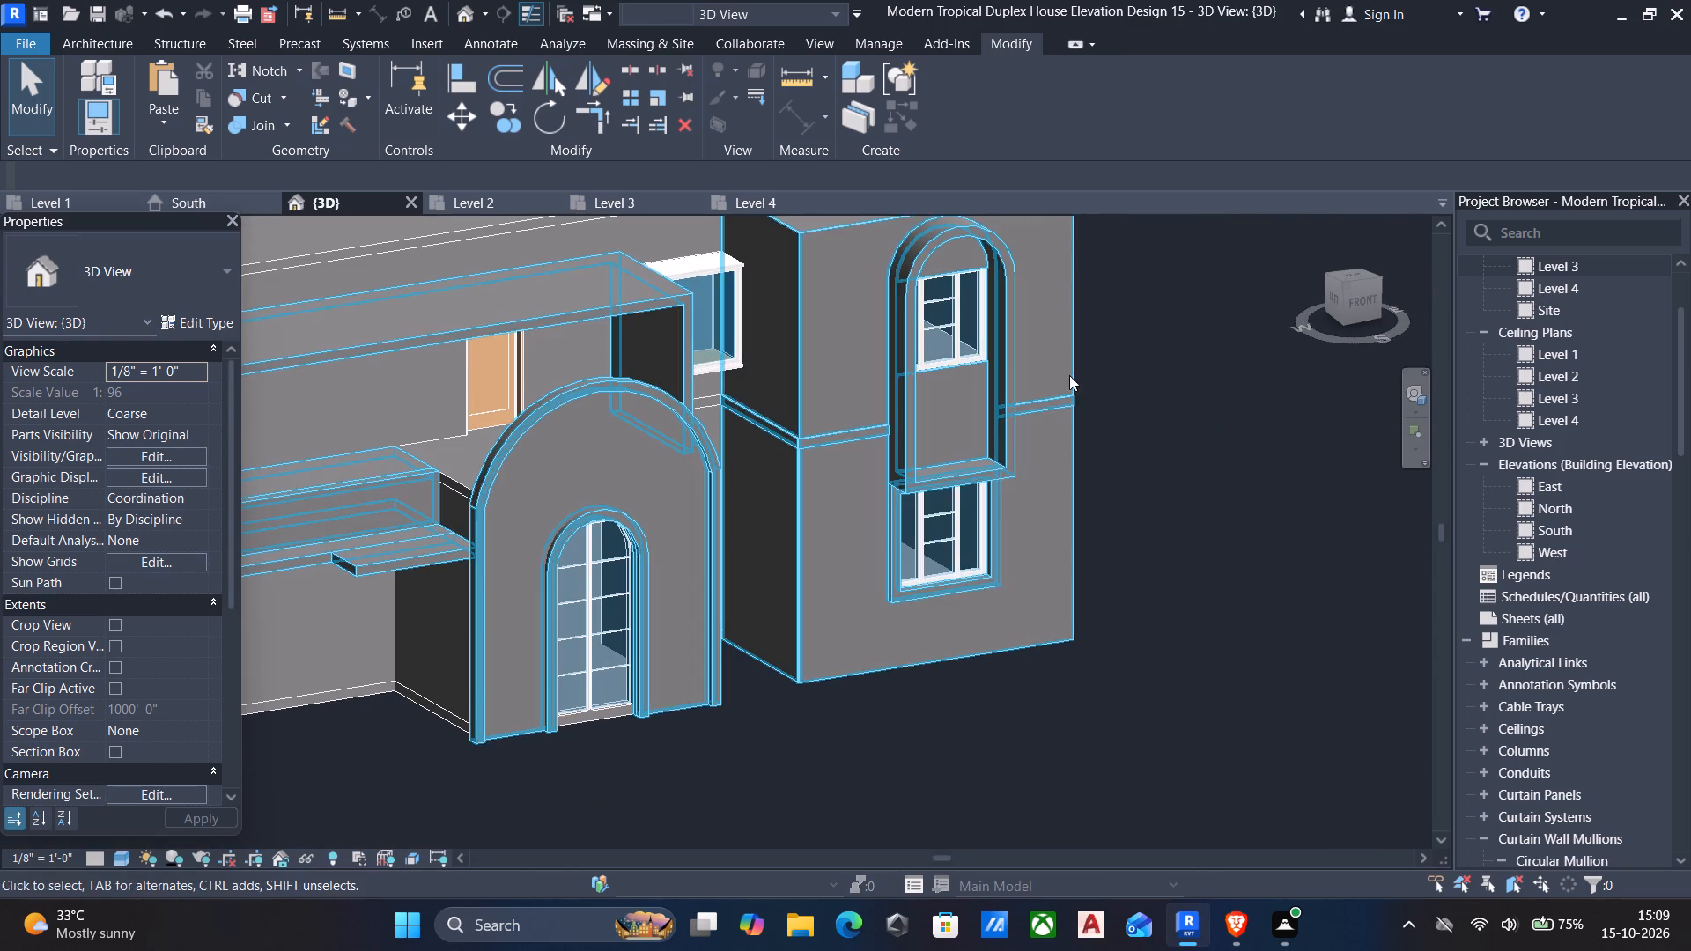
{"action": "middle_click_drag", "start_coordinate": [1066, 394], "coordinate": [1213, 478]}
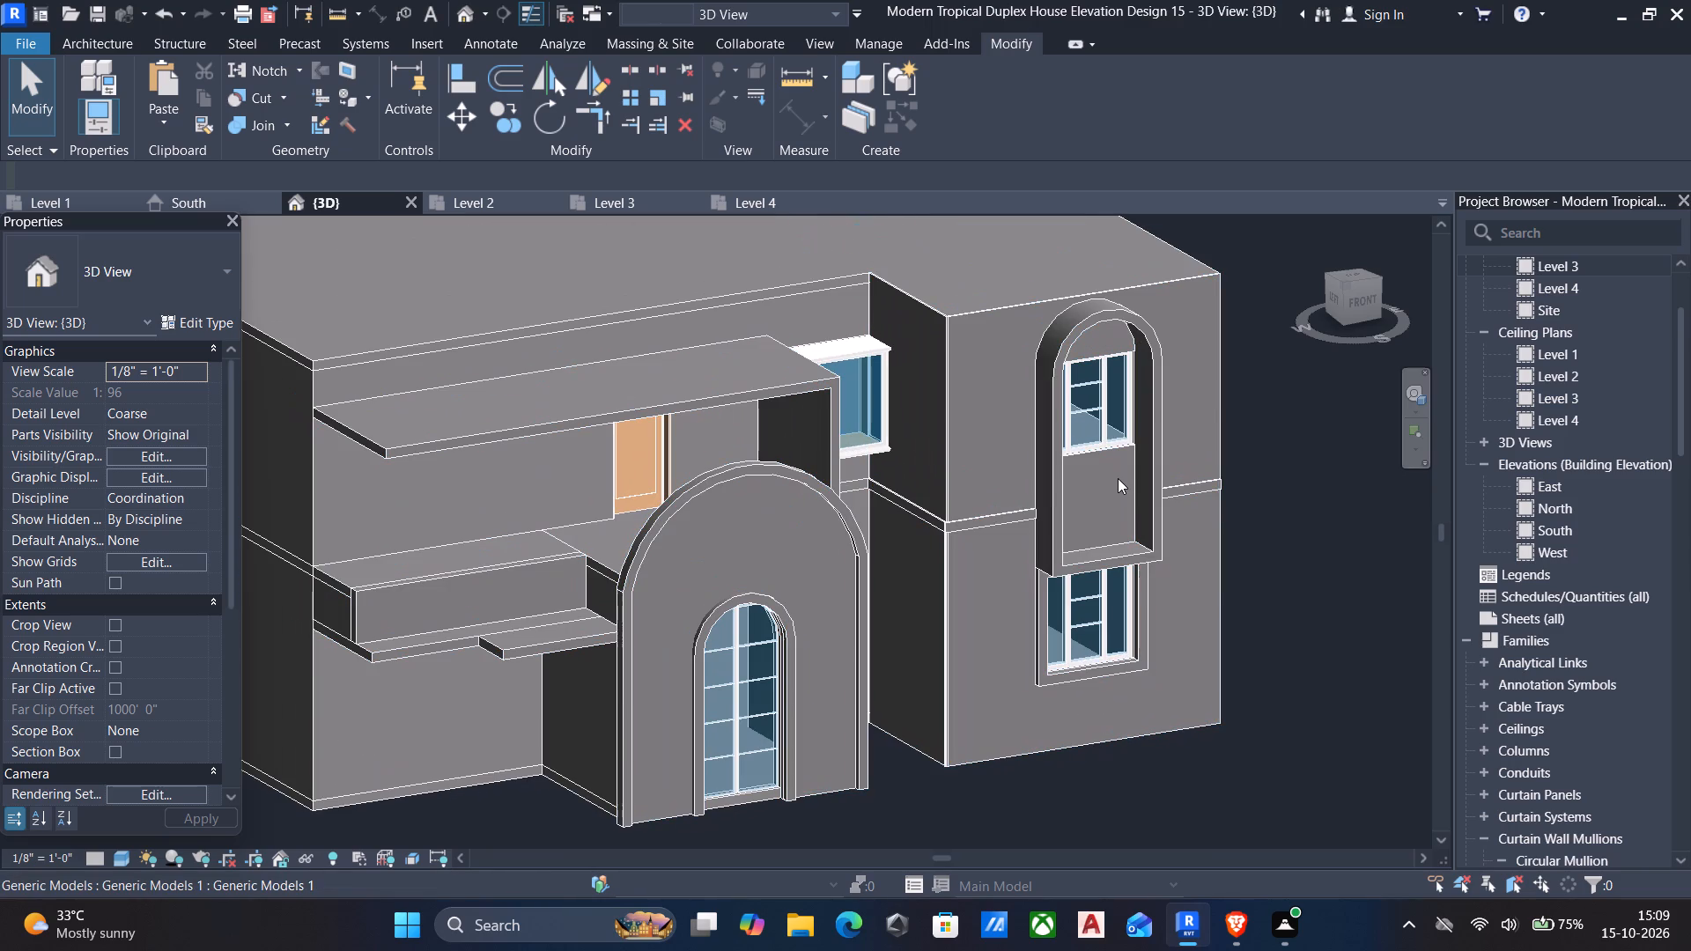
{"action": "scroll", "coordinate": [1103, 510], "scroll_direction": "down", "scroll_amount": 1}
{"action": "middle_click_drag", "start_coordinate": [1095, 514], "coordinate": [818, 567], "text": "shift"}
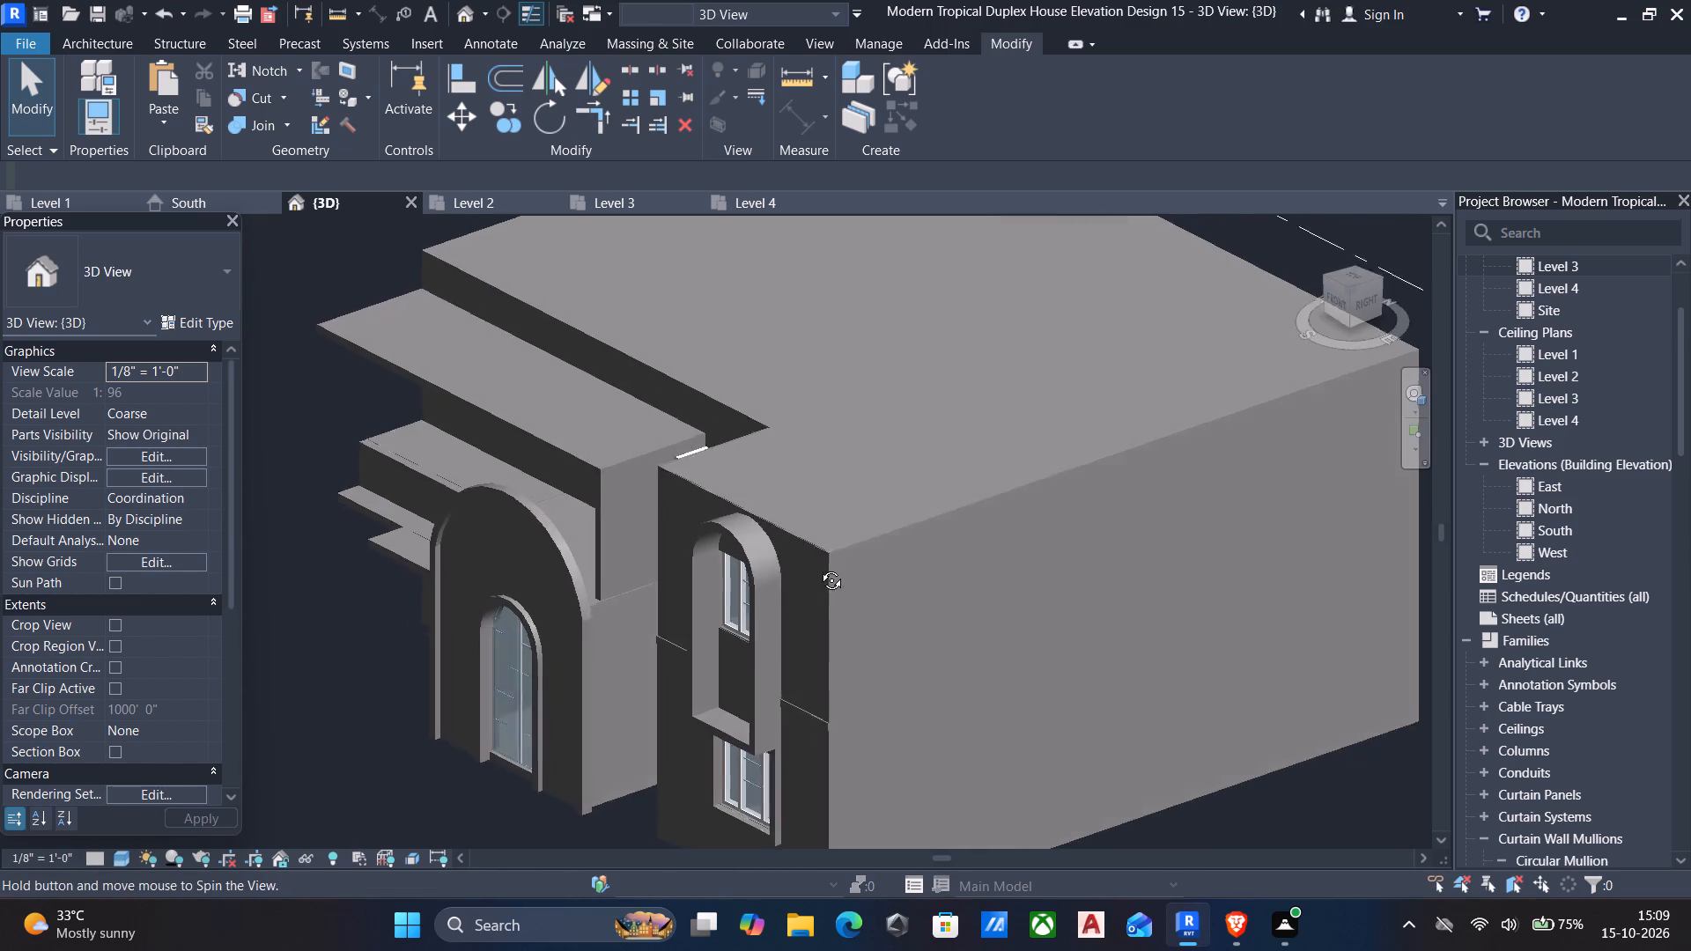
{"action": "middle_click_drag", "start_coordinate": [818, 567], "coordinate": [1385, 604], "text": "shift"}
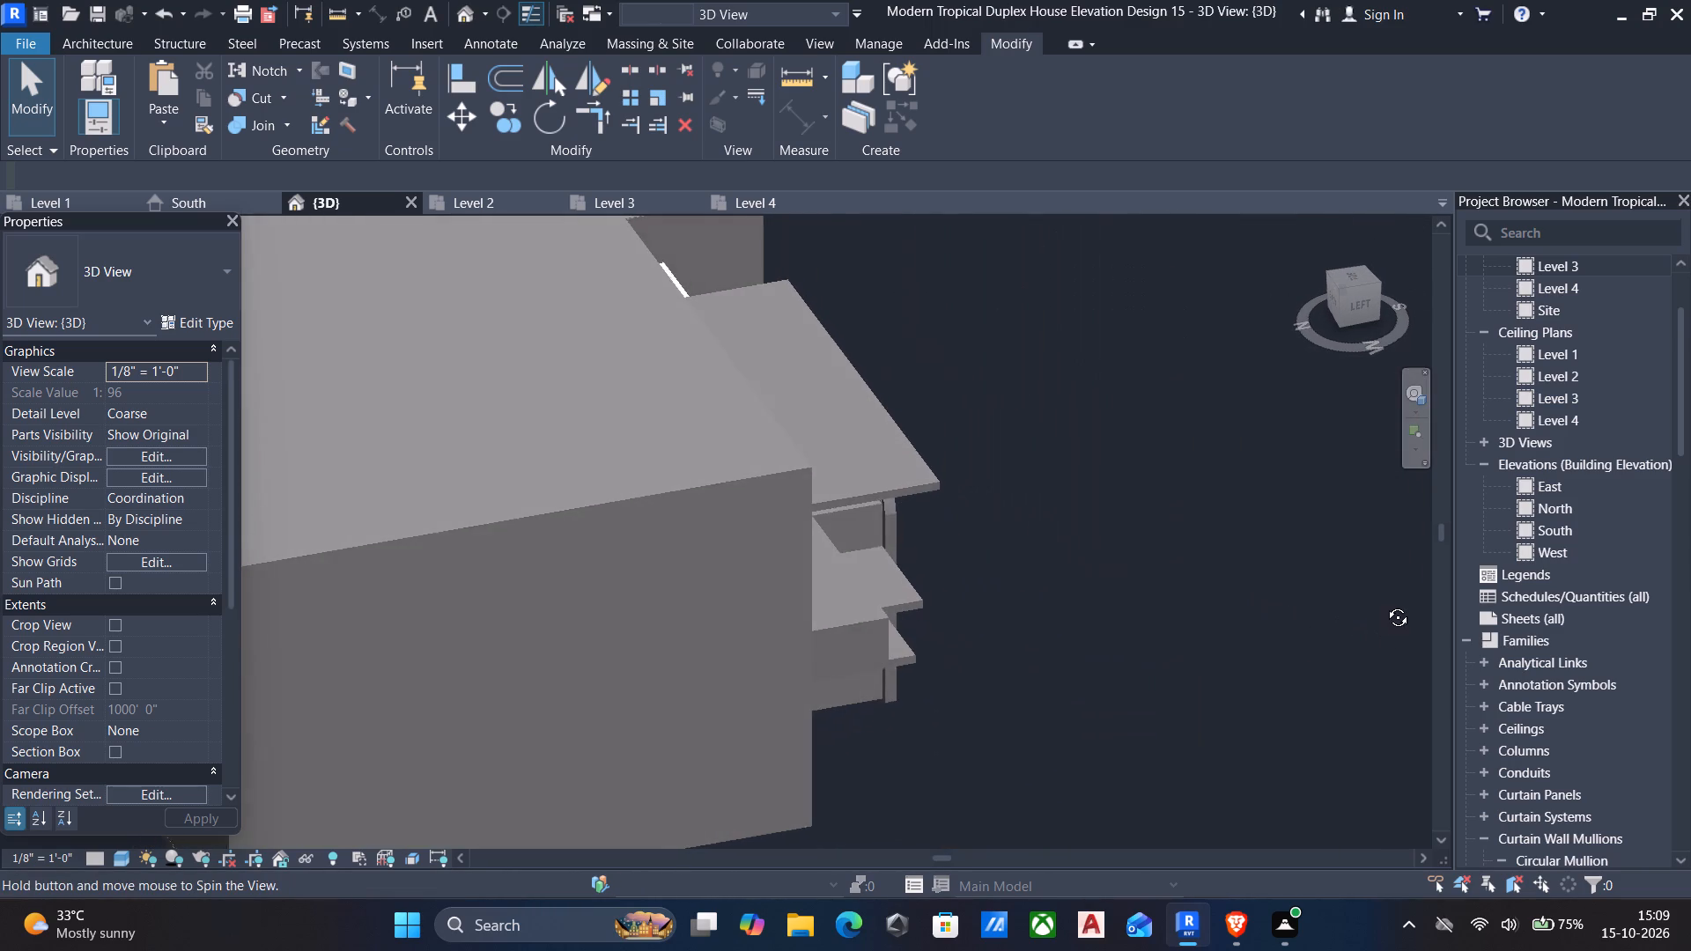
{"action": "middle_click_drag", "start_coordinate": [1385, 604], "coordinate": [1385, 603], "text": "shift"}
{"action": "scroll", "coordinate": [1385, 603], "scroll_direction": "down", "scroll_amount": 1, "text": "shift"}
{"action": "middle_click_drag", "start_coordinate": [1091, 593], "coordinate": [739, 557], "text": "shift"}
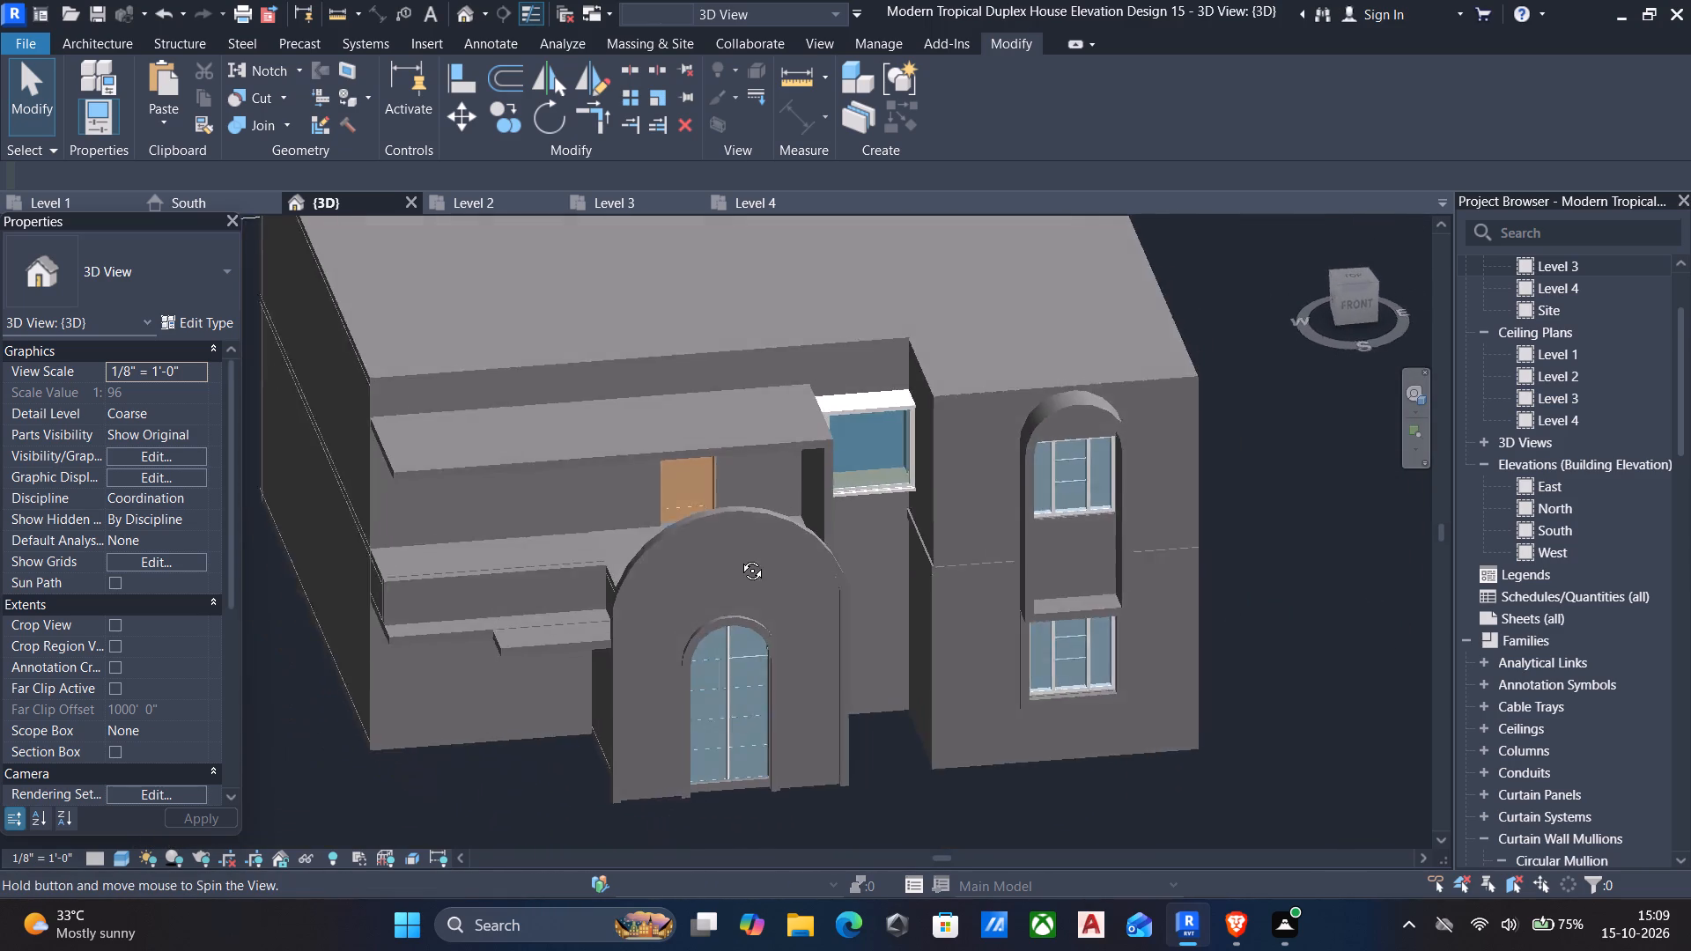
{"action": "middle_click_drag", "start_coordinate": [739, 557], "coordinate": [750, 470], "text": "shift"}
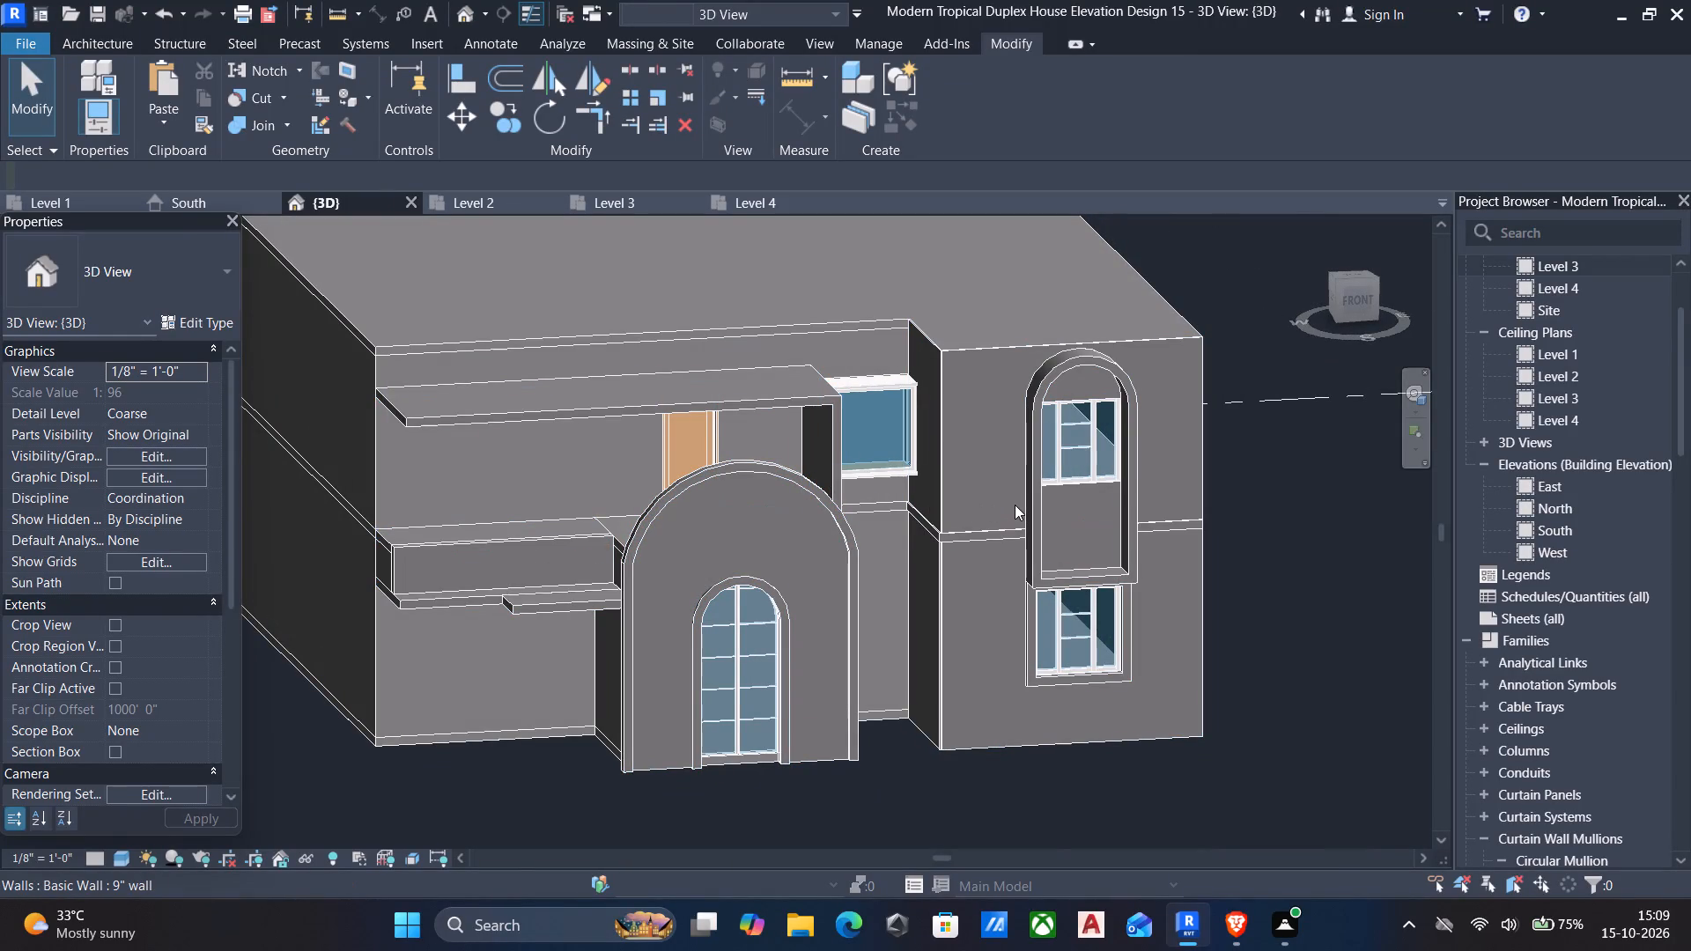
{"action": "middle_click_drag", "start_coordinate": [1055, 522], "coordinate": [1012, 488]}
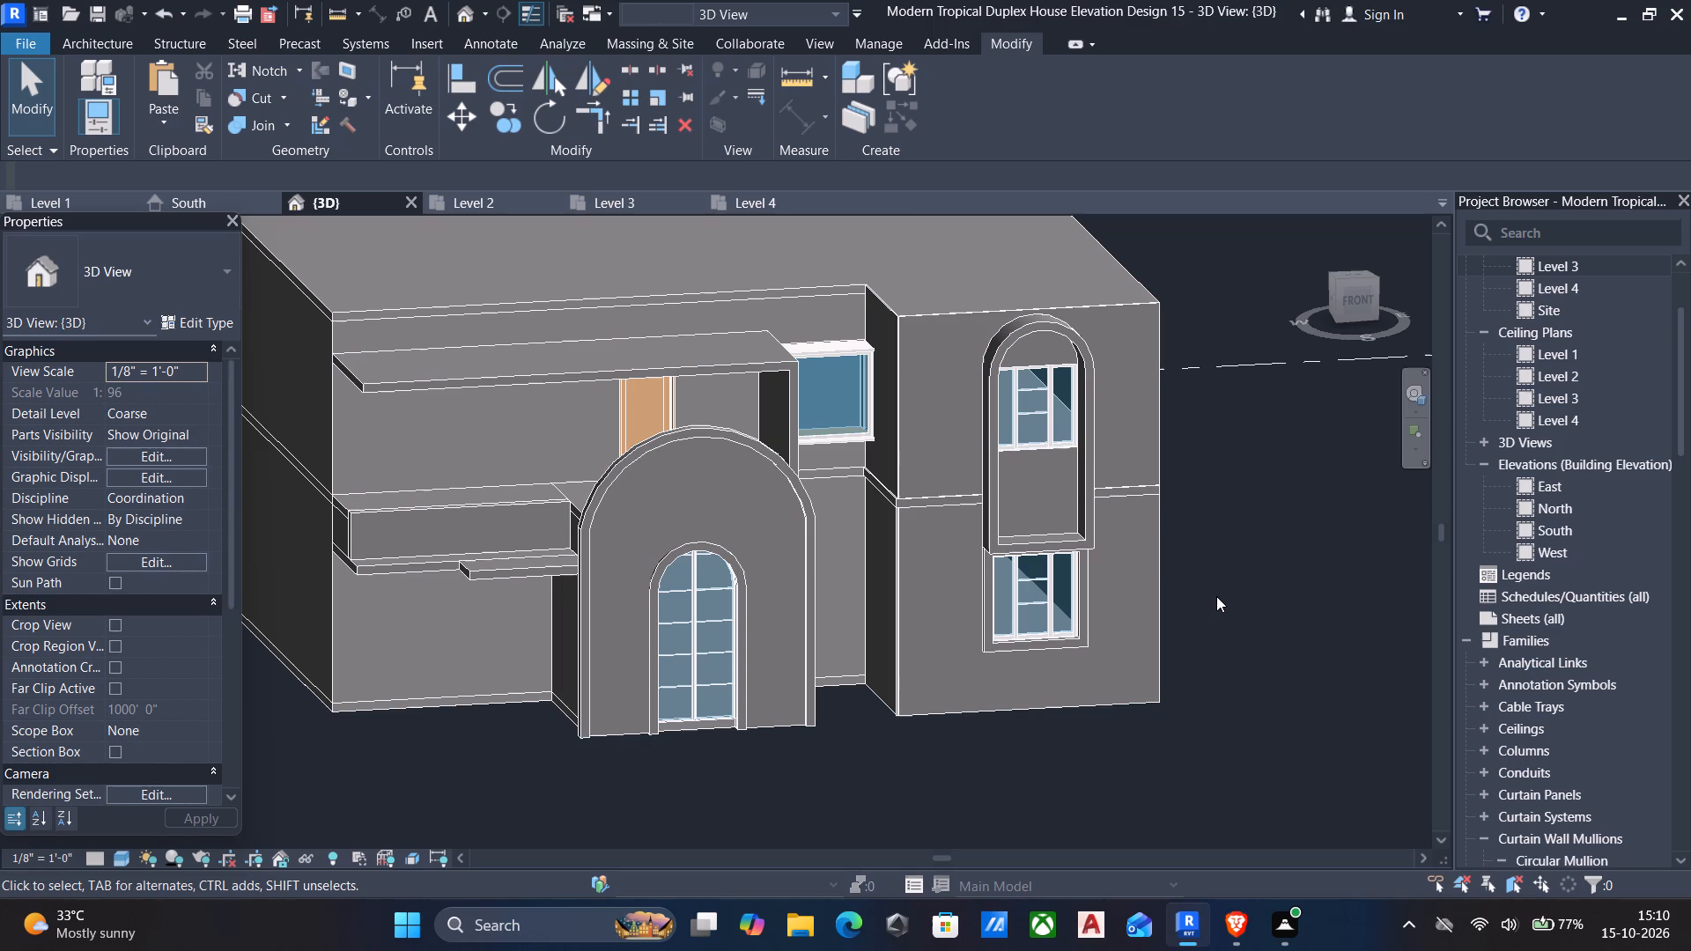
{"action": "scroll", "coordinate": [1182, 616], "scroll_direction": "down", "scroll_amount": 2}
{"action": "middle_click_drag", "start_coordinate": [1174, 620], "coordinate": [1049, 661], "text": "shift"}
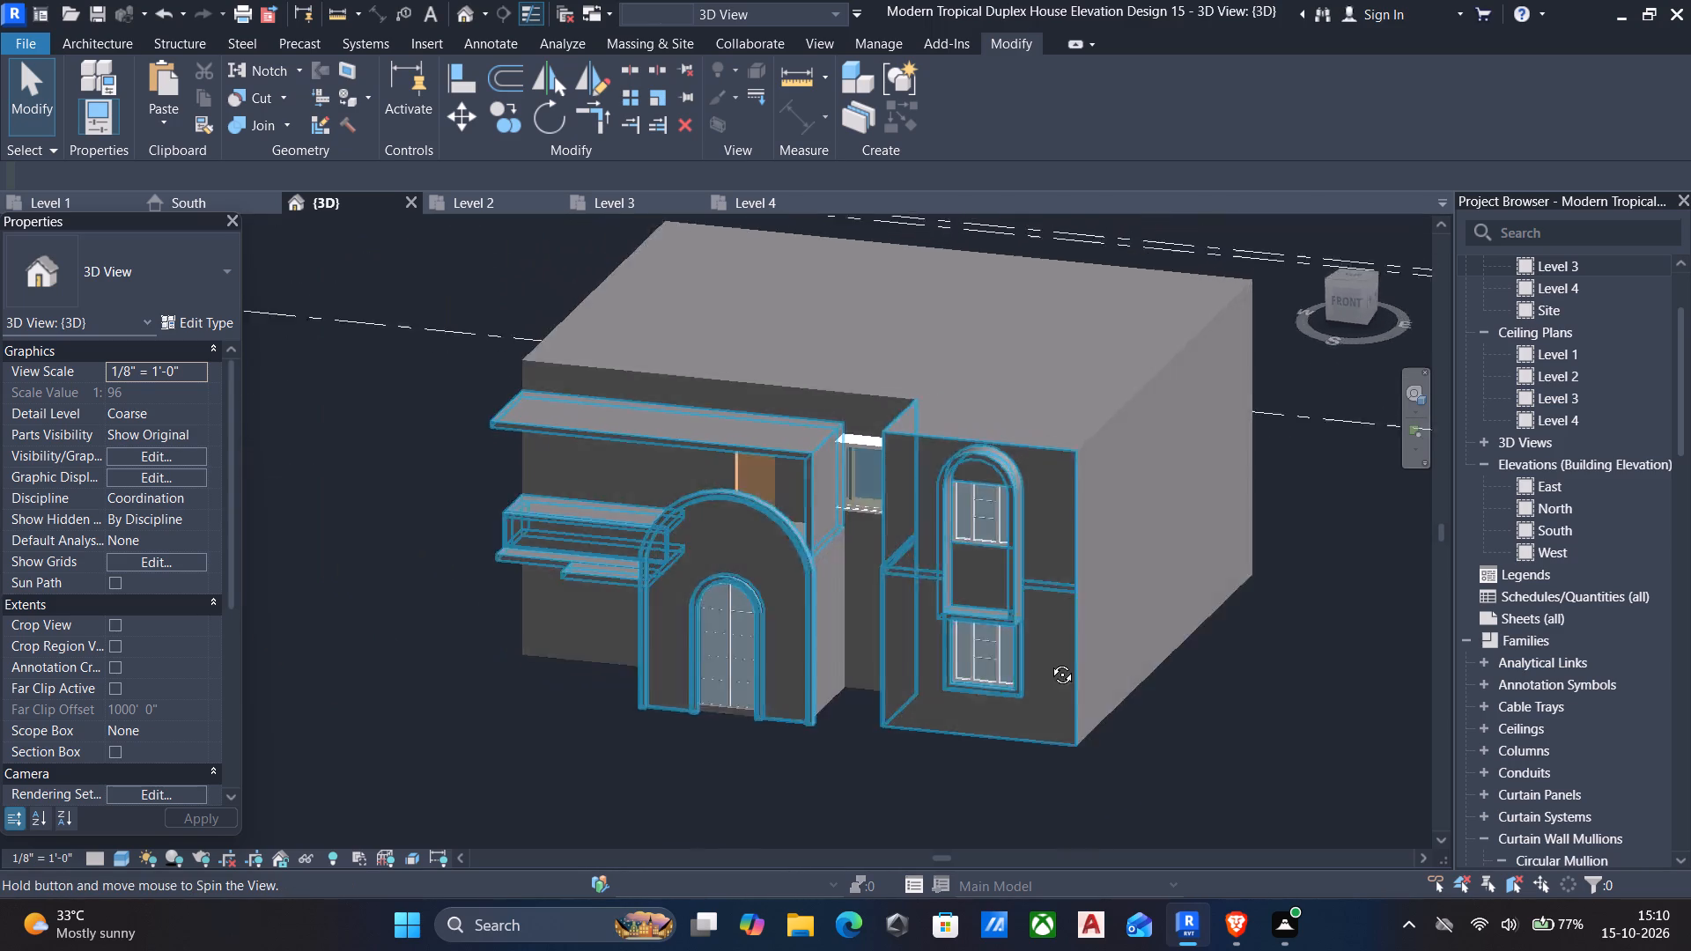
{"action": "middle_click_drag", "start_coordinate": [1049, 661], "coordinate": [975, 639], "text": "shift"}
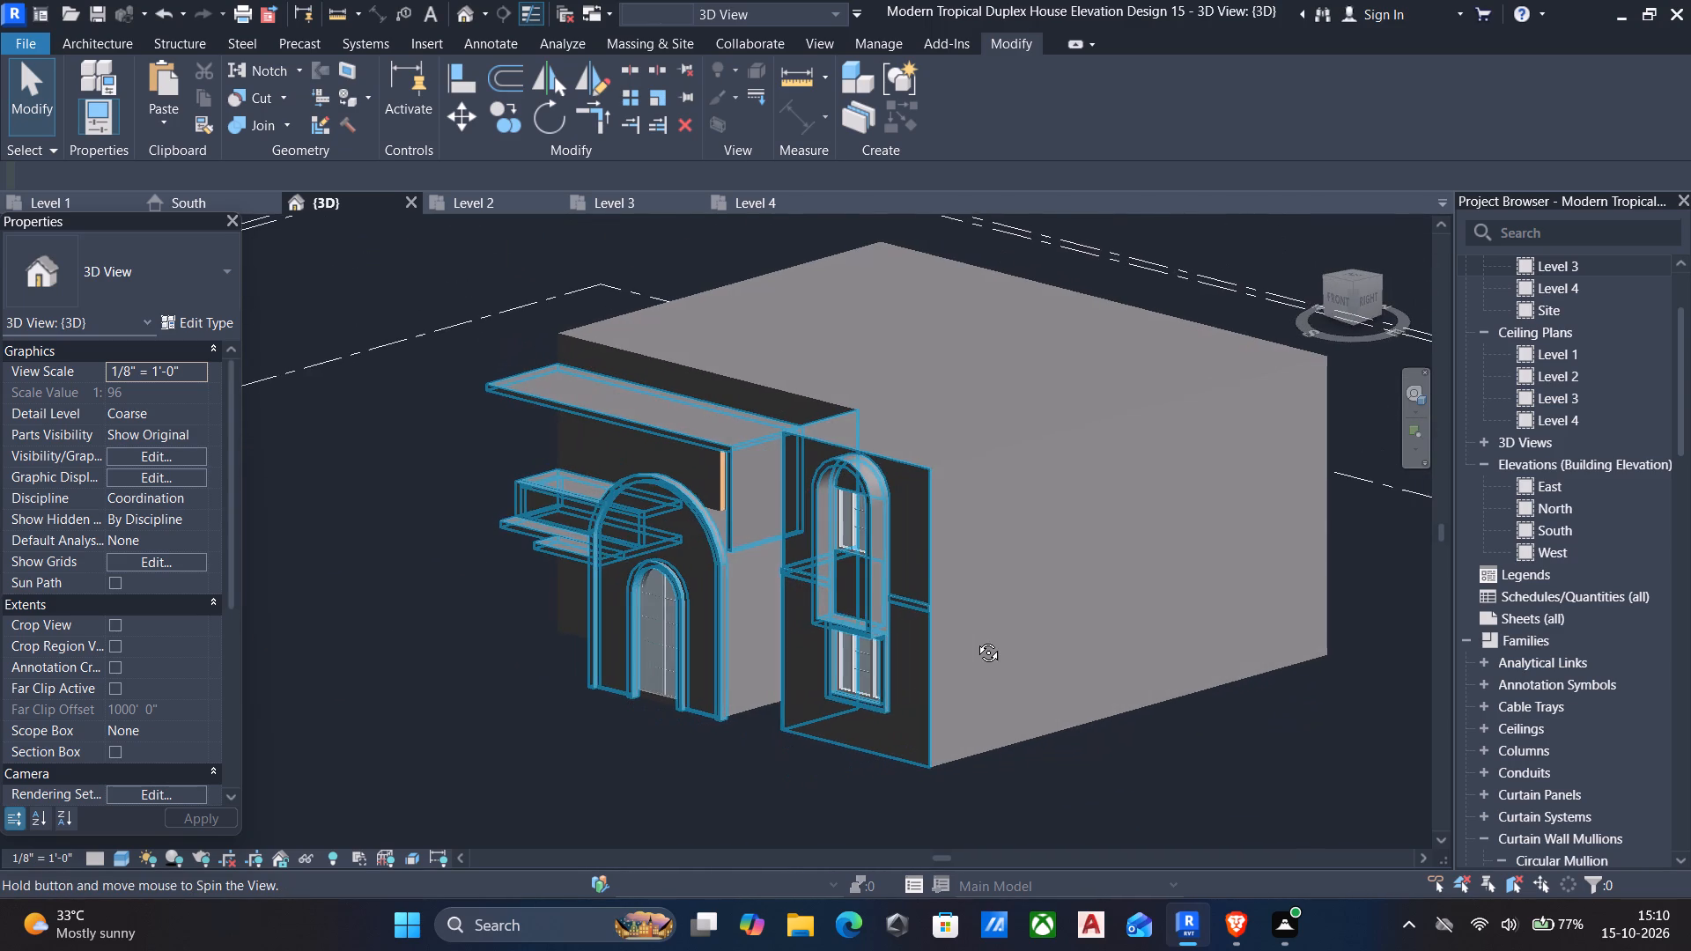
{"action": "middle_click_drag", "start_coordinate": [975, 639], "coordinate": [1089, 660], "text": "shift"}
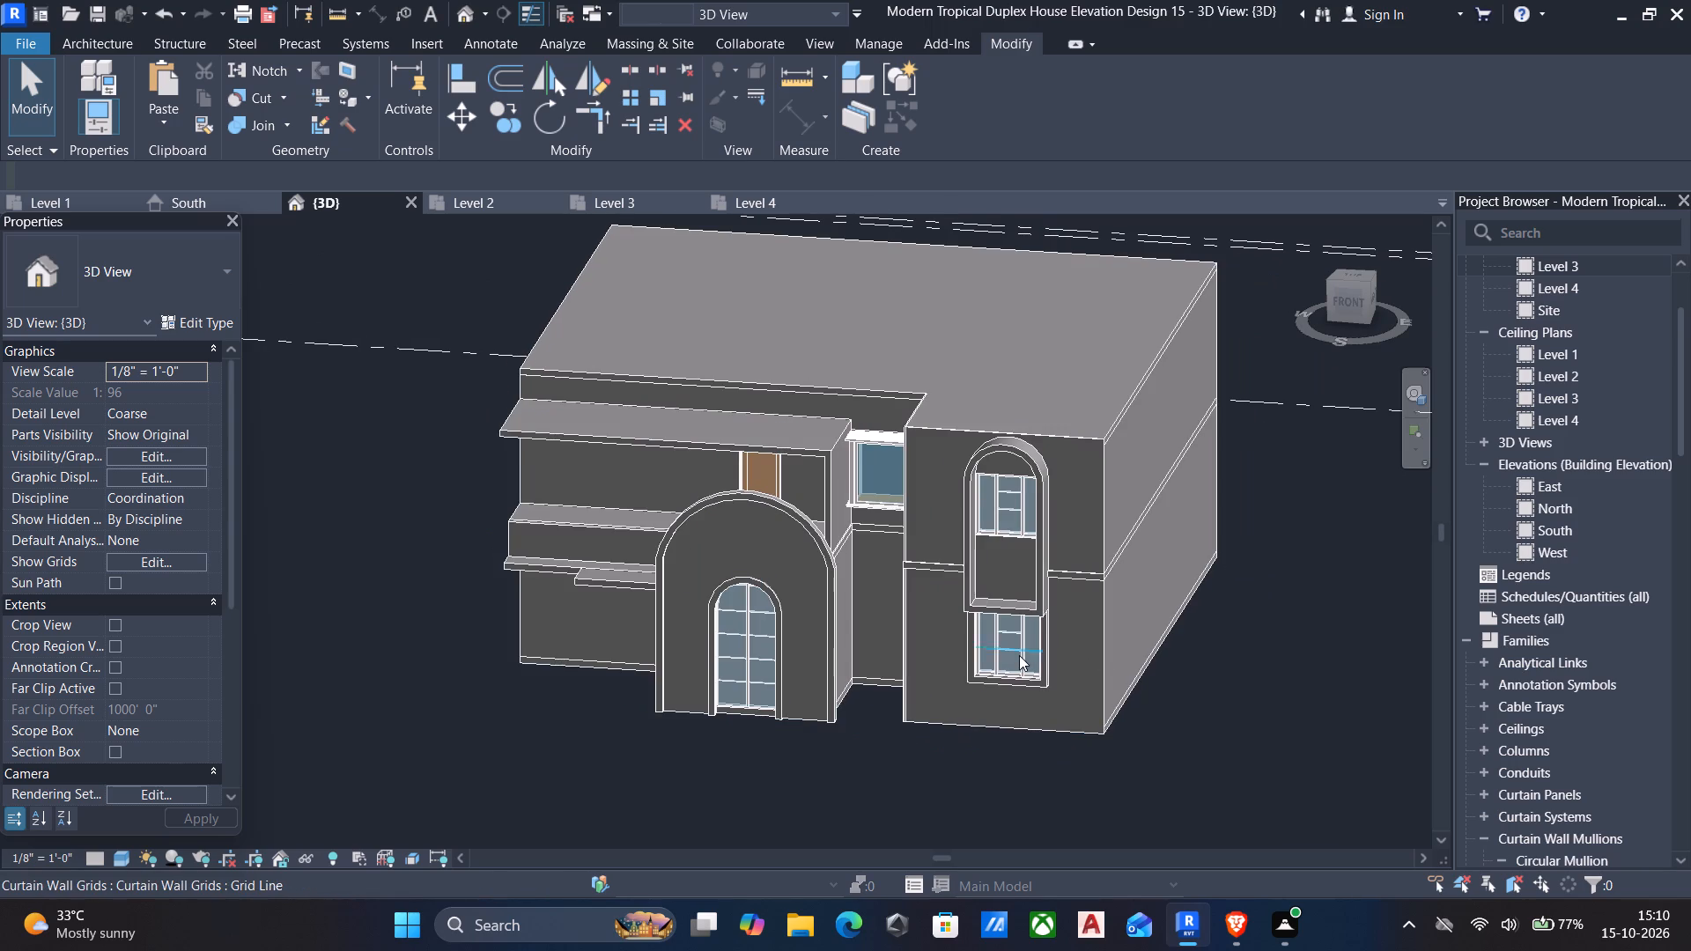
{"action": "middle_click_drag", "start_coordinate": [1016, 655], "coordinate": [1046, 628]}
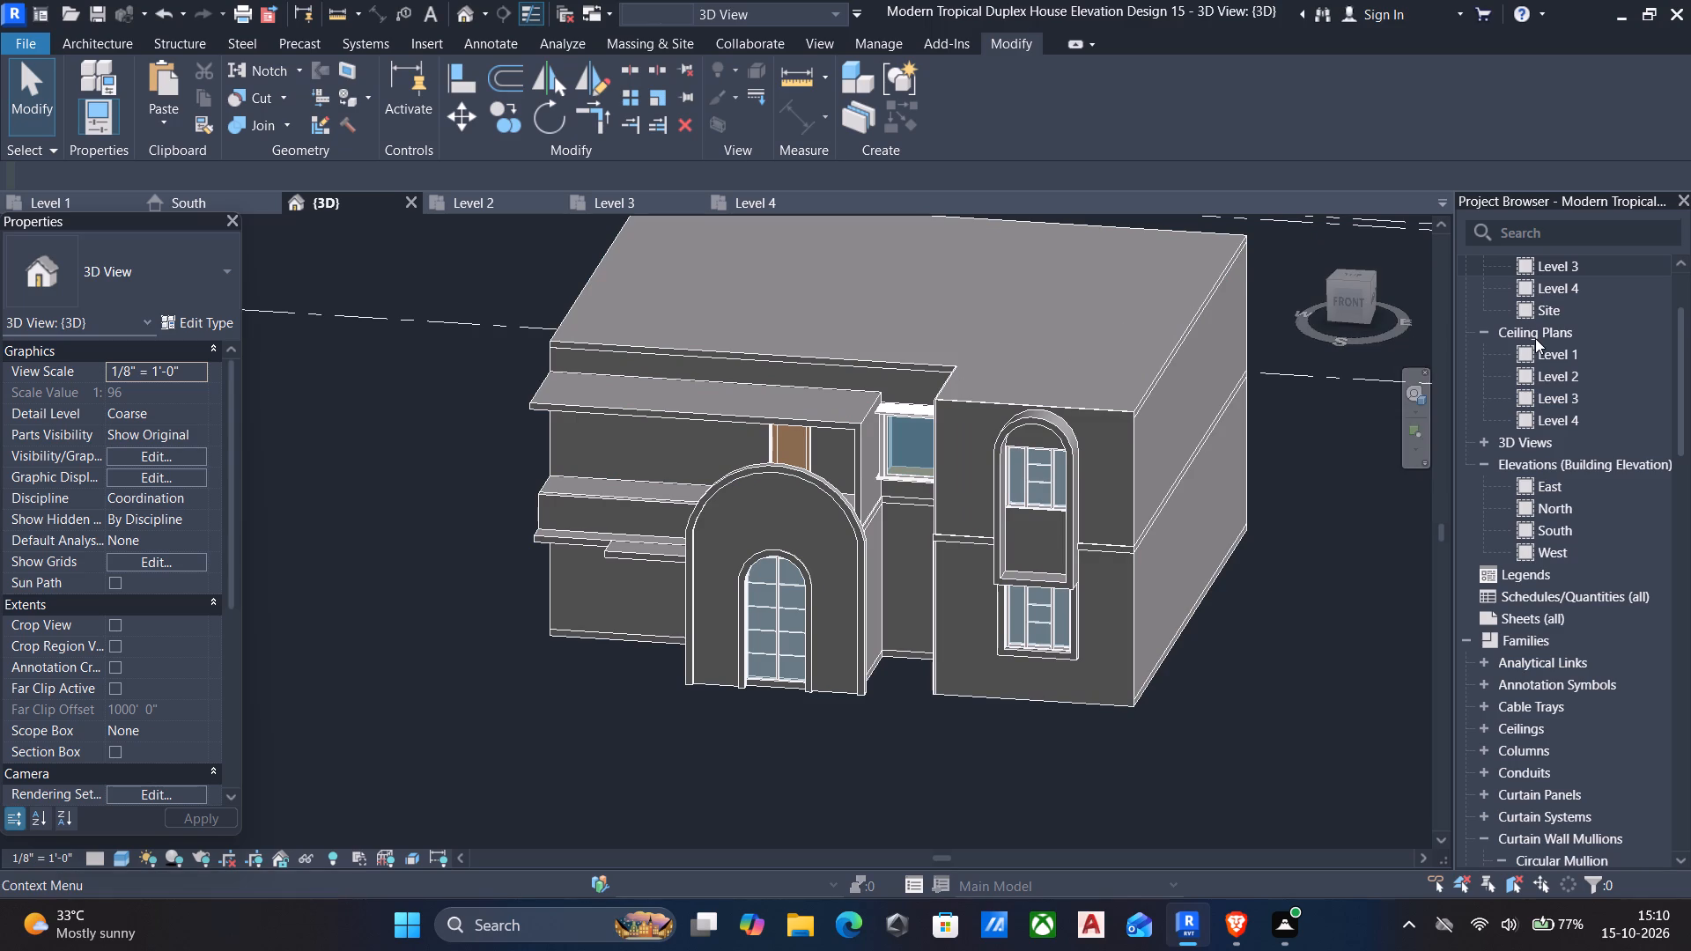
Open the Level 2 floor plan.
{"action": "left_click", "coordinate": [1543, 372]}
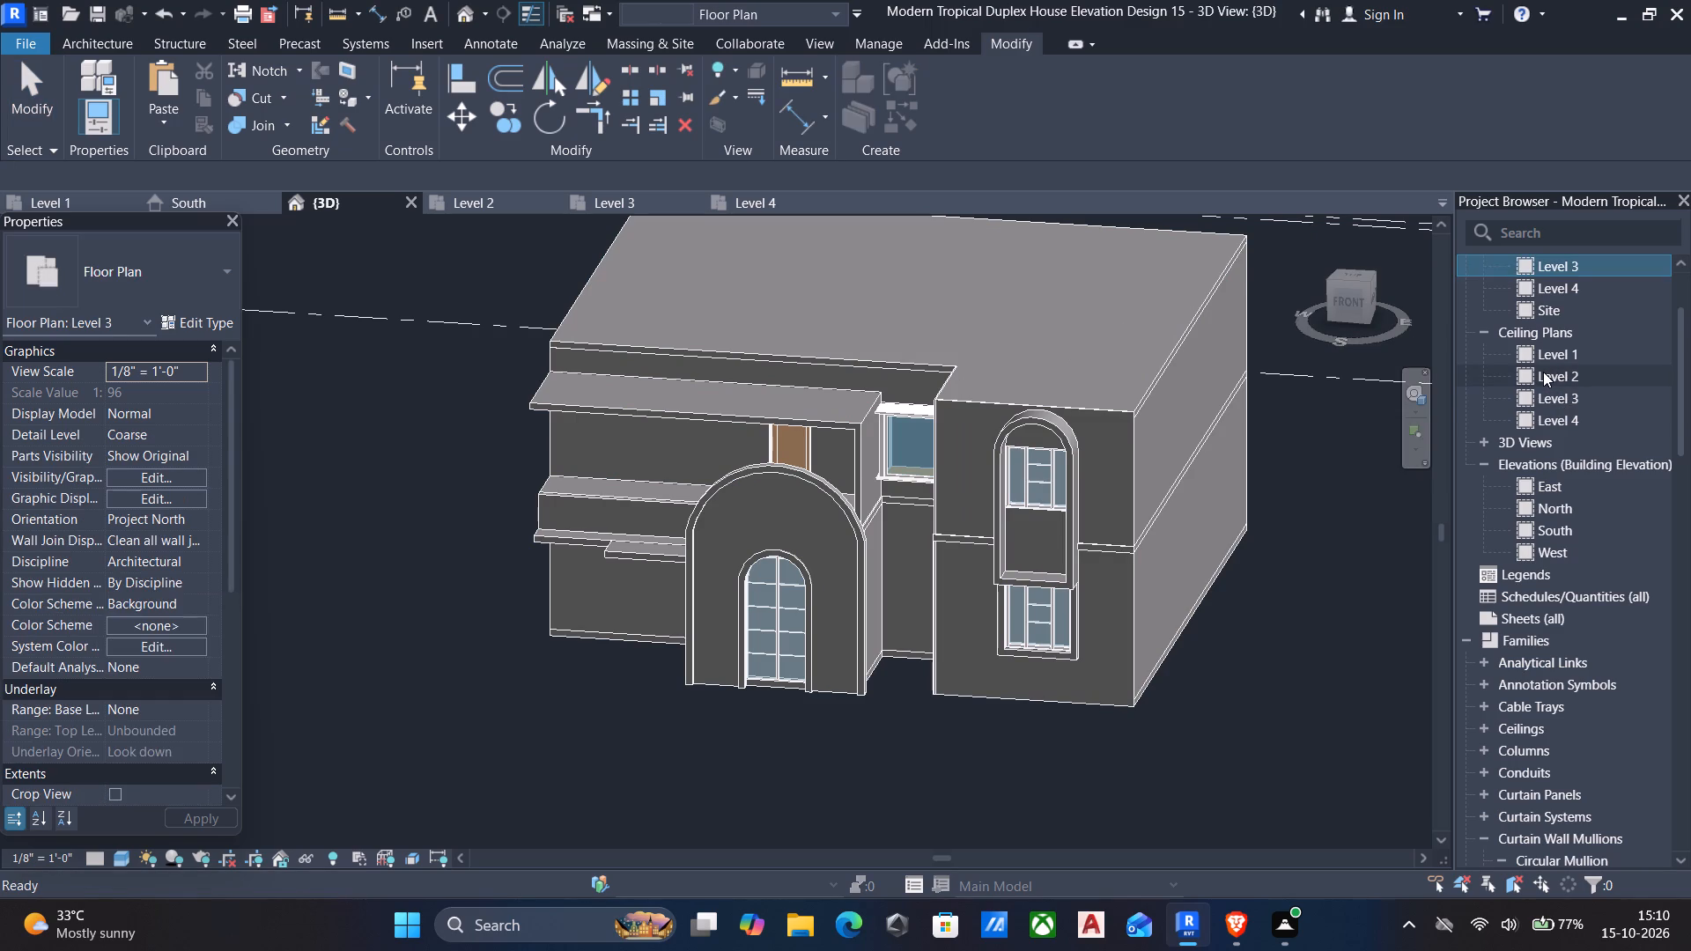
{"action": "double_click", "coordinate": [1543, 372]}
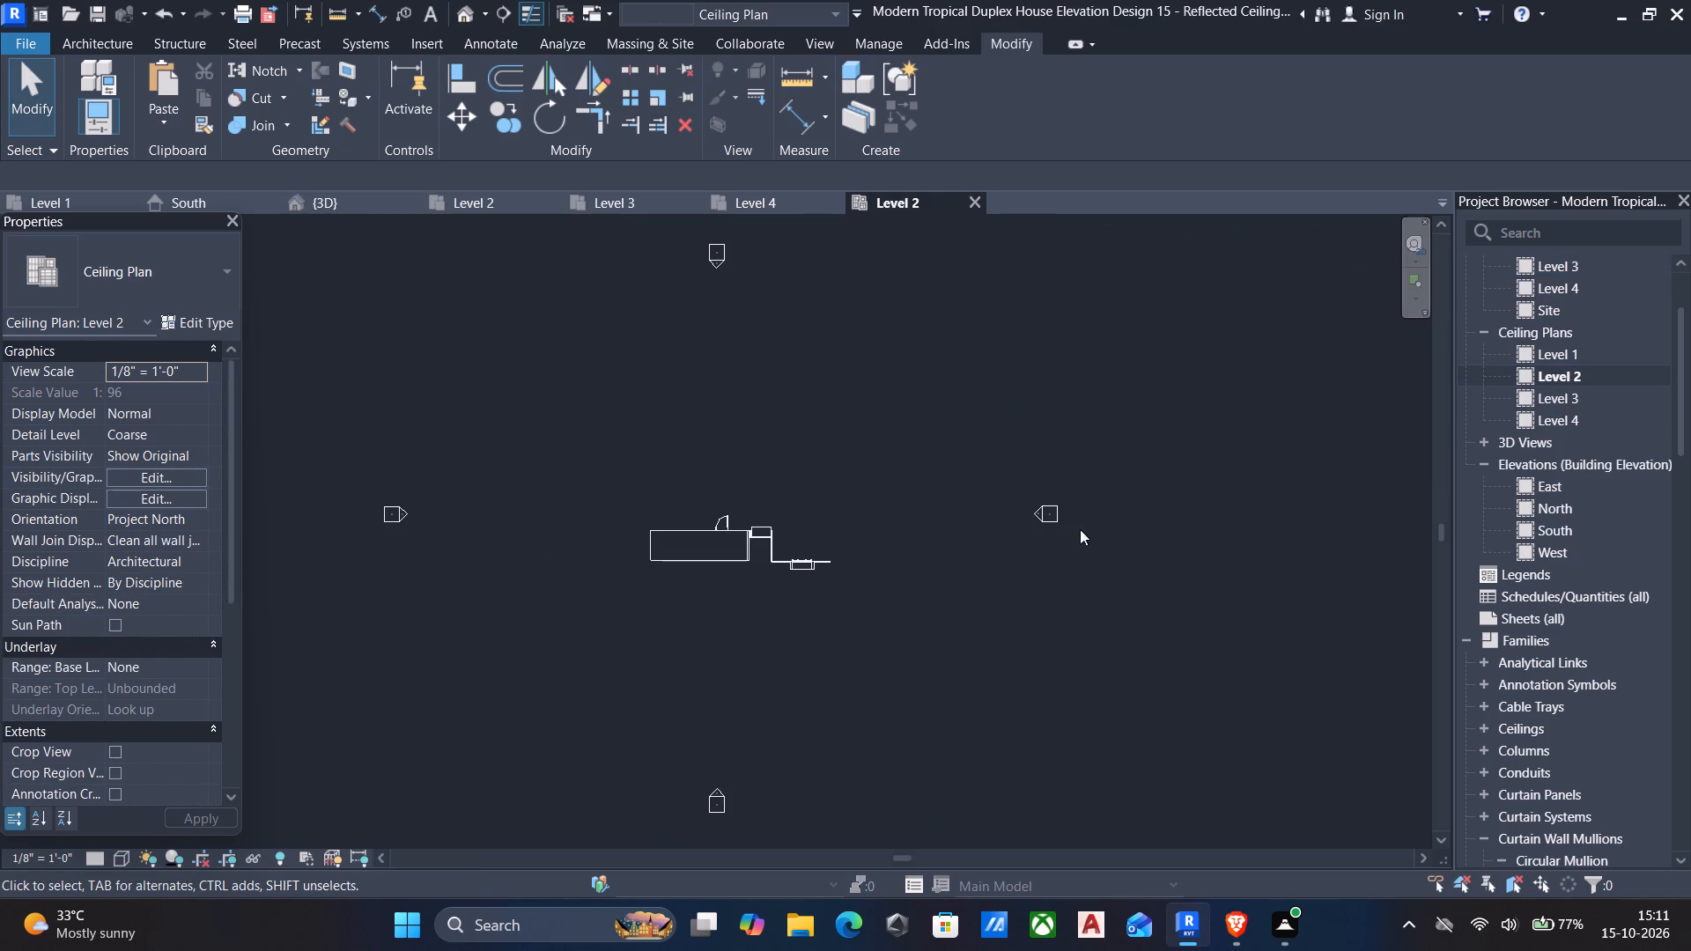
{"action": "double_click", "coordinate": [1546, 295]}
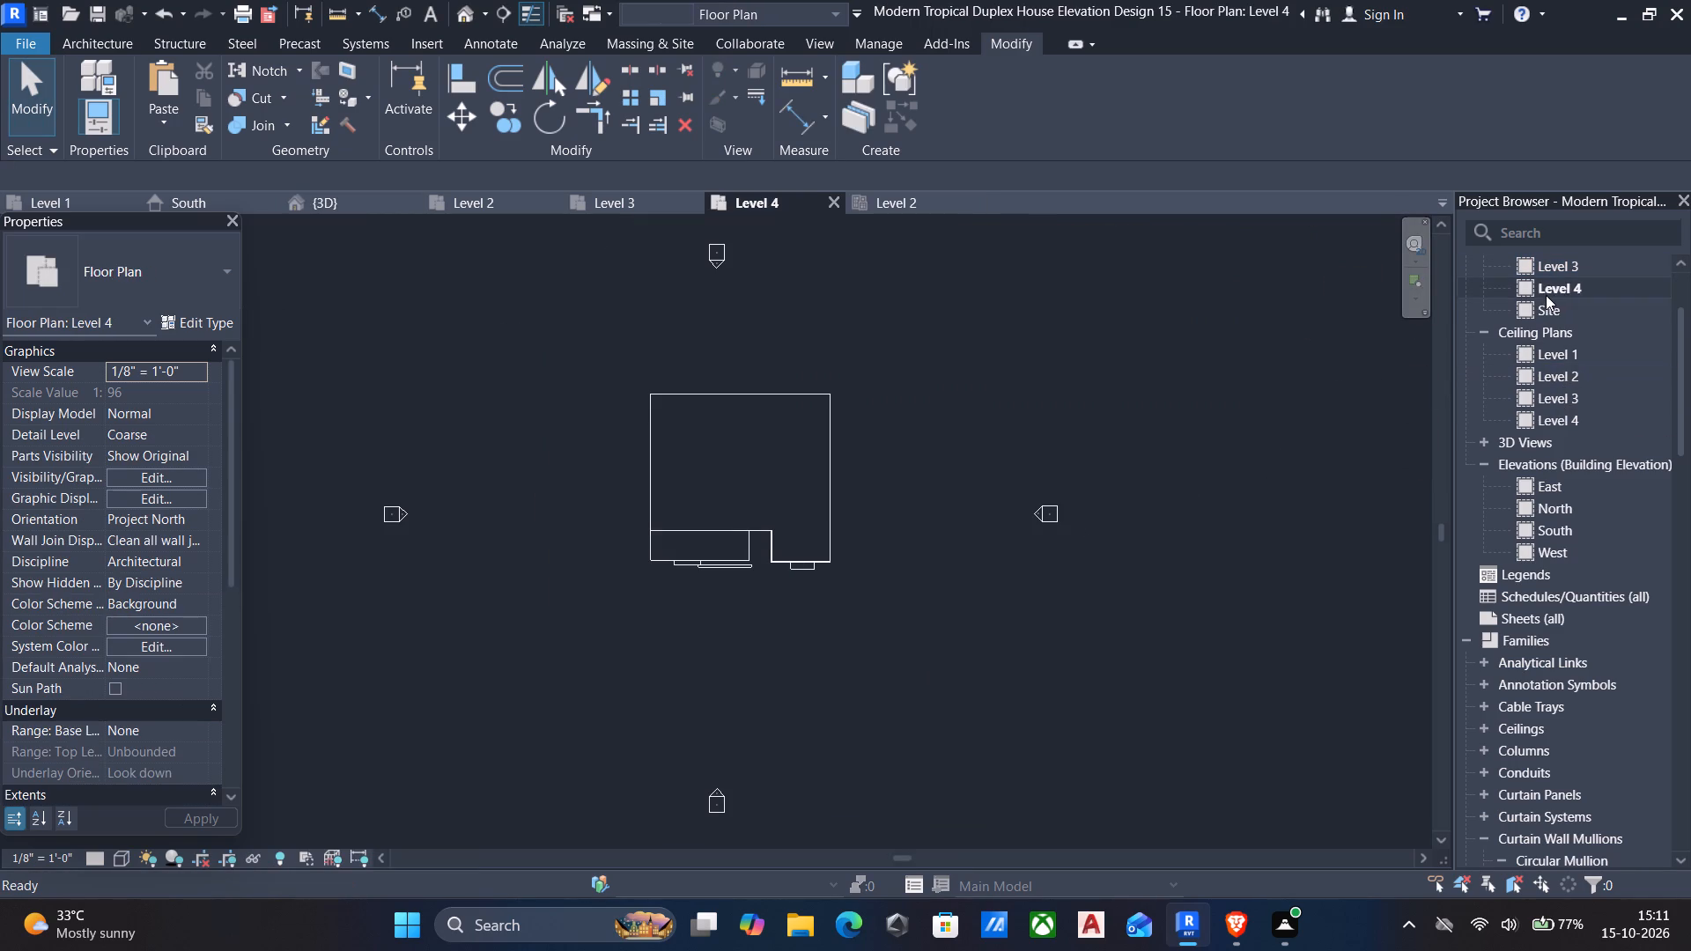
{"action": "scroll", "coordinate": [1546, 295], "scroll_direction": "up", "scroll_amount": 4}
{"action": "double_click", "coordinate": [1539, 358]}
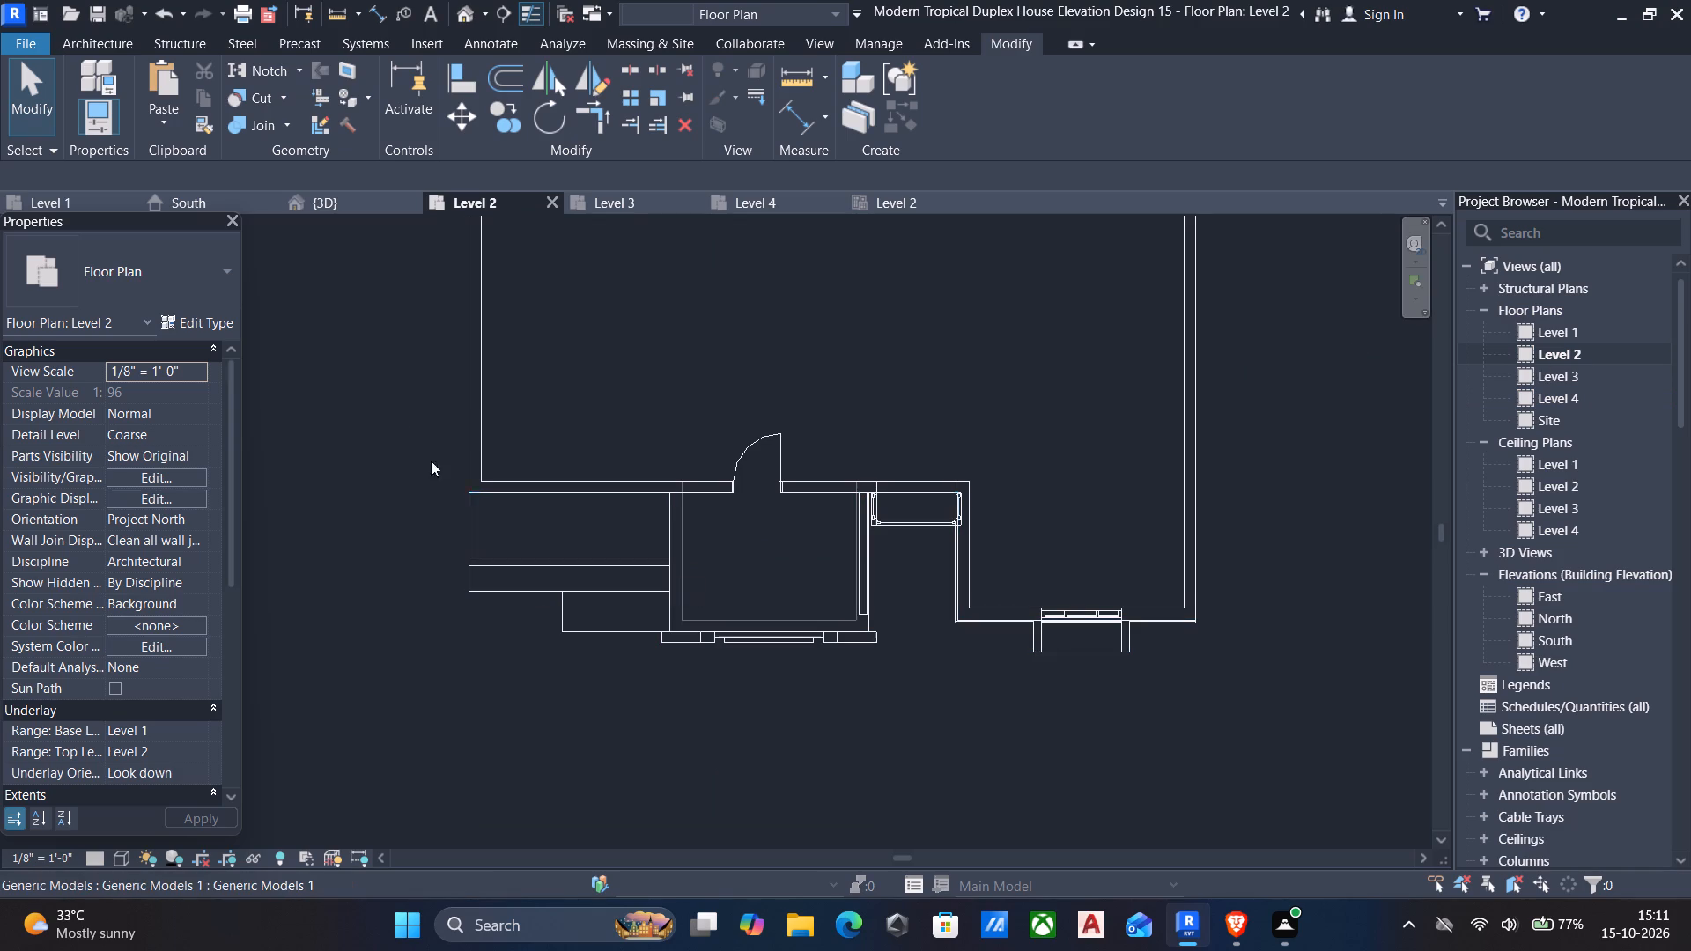
Create a Handrail - Rectangular railing on Level 2 along the balcony's front and west edges to the house wall, about 17'-2" long.
{"action": "left_click", "coordinate": [125, 42]}
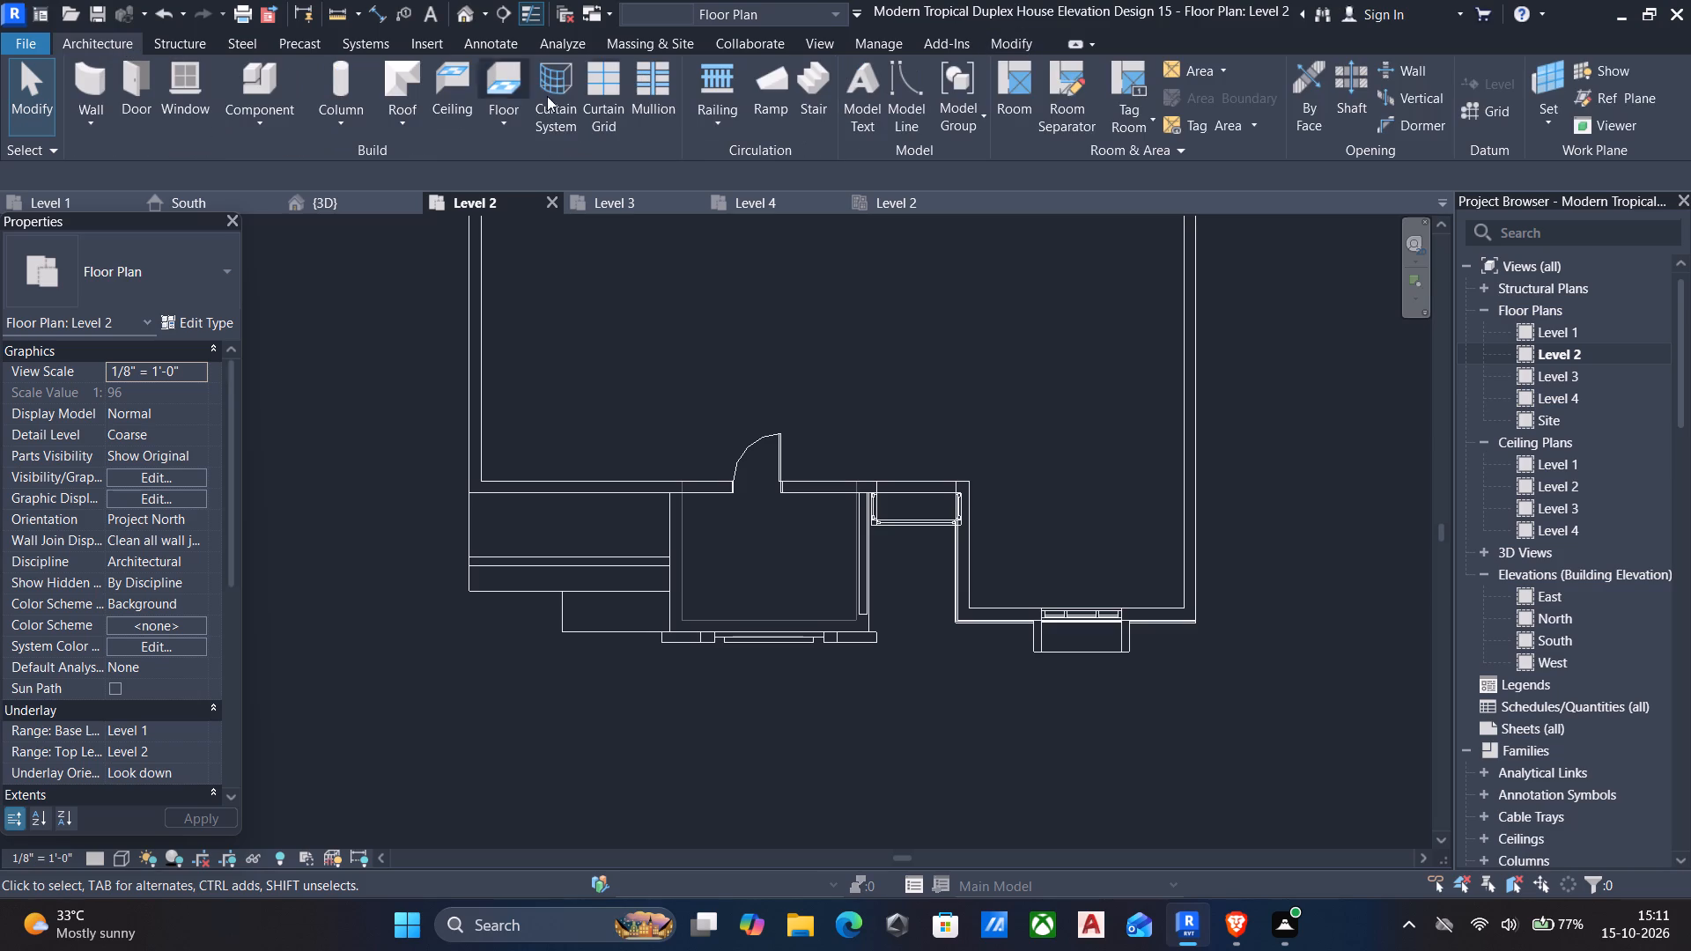
{"action": "left_click", "coordinate": [714, 75]}
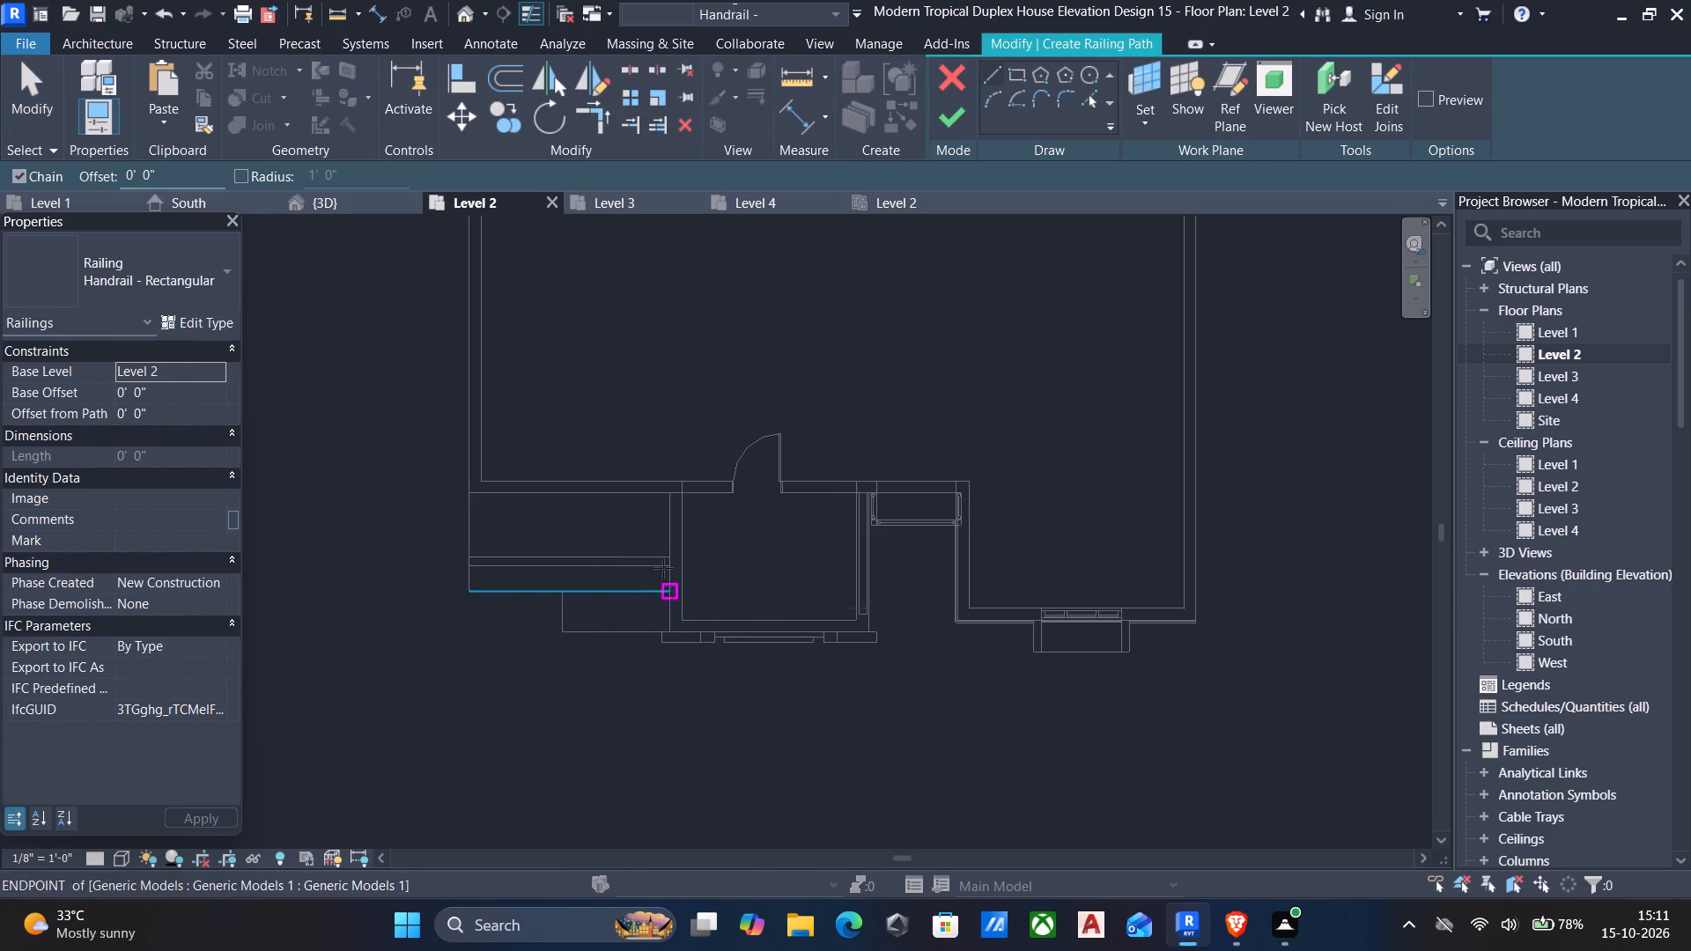
{"action": "scroll", "coordinate": [658, 556], "scroll_direction": "up", "scroll_amount": 4}
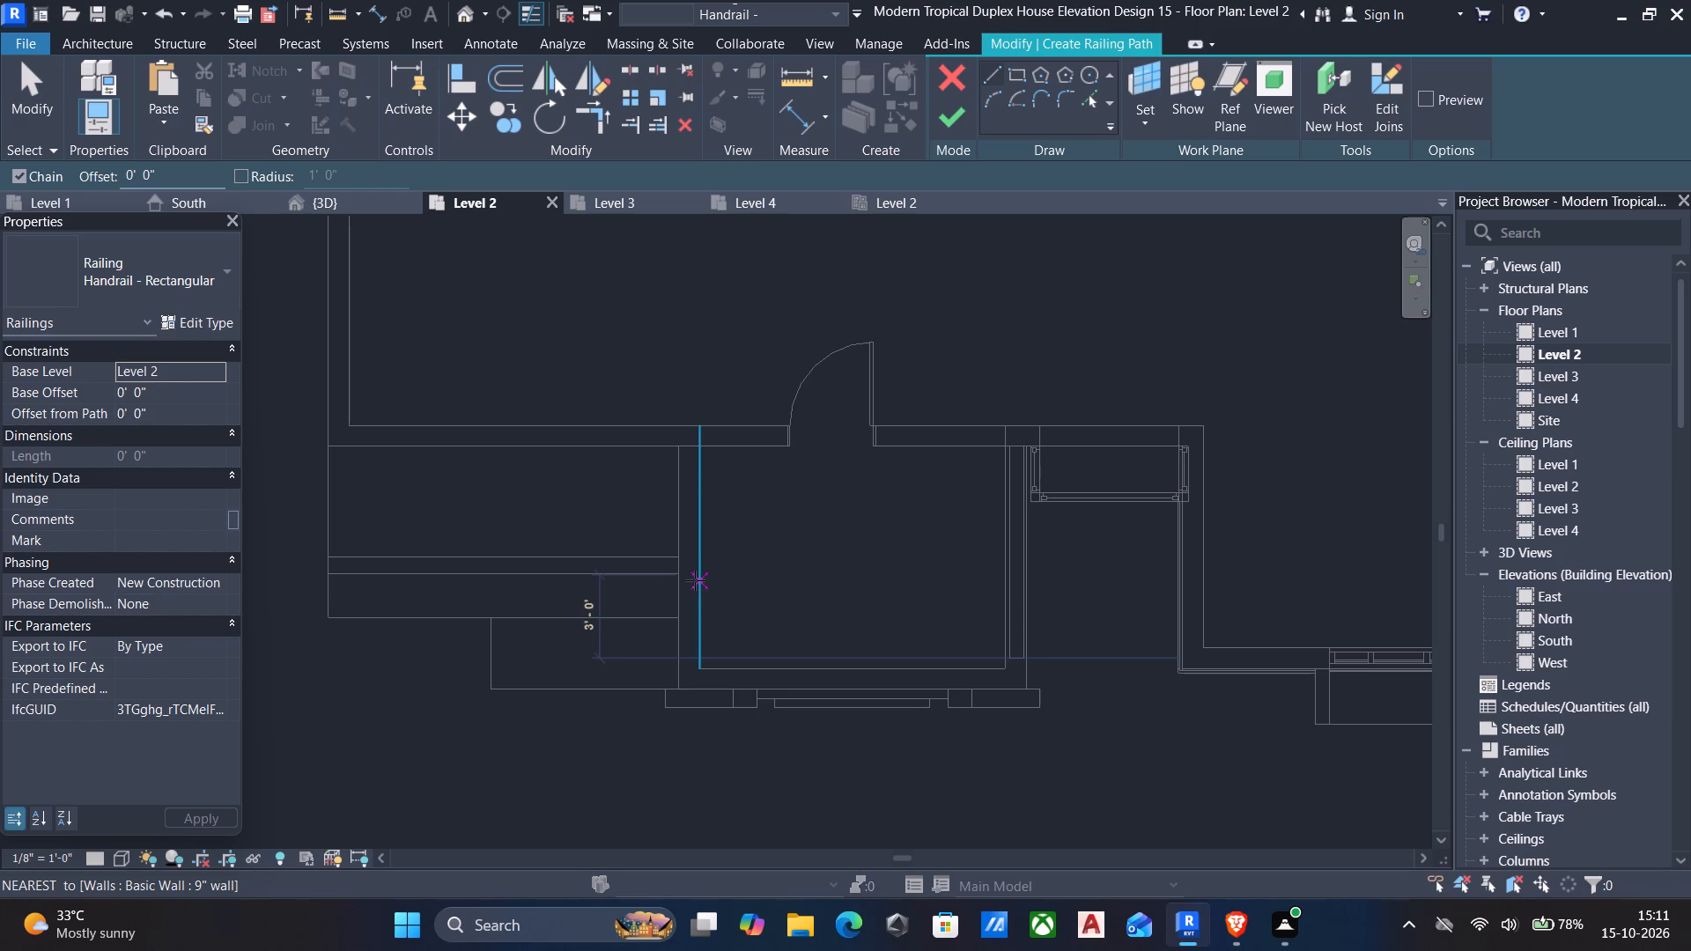
{"action": "left_click", "coordinate": [687, 575]}
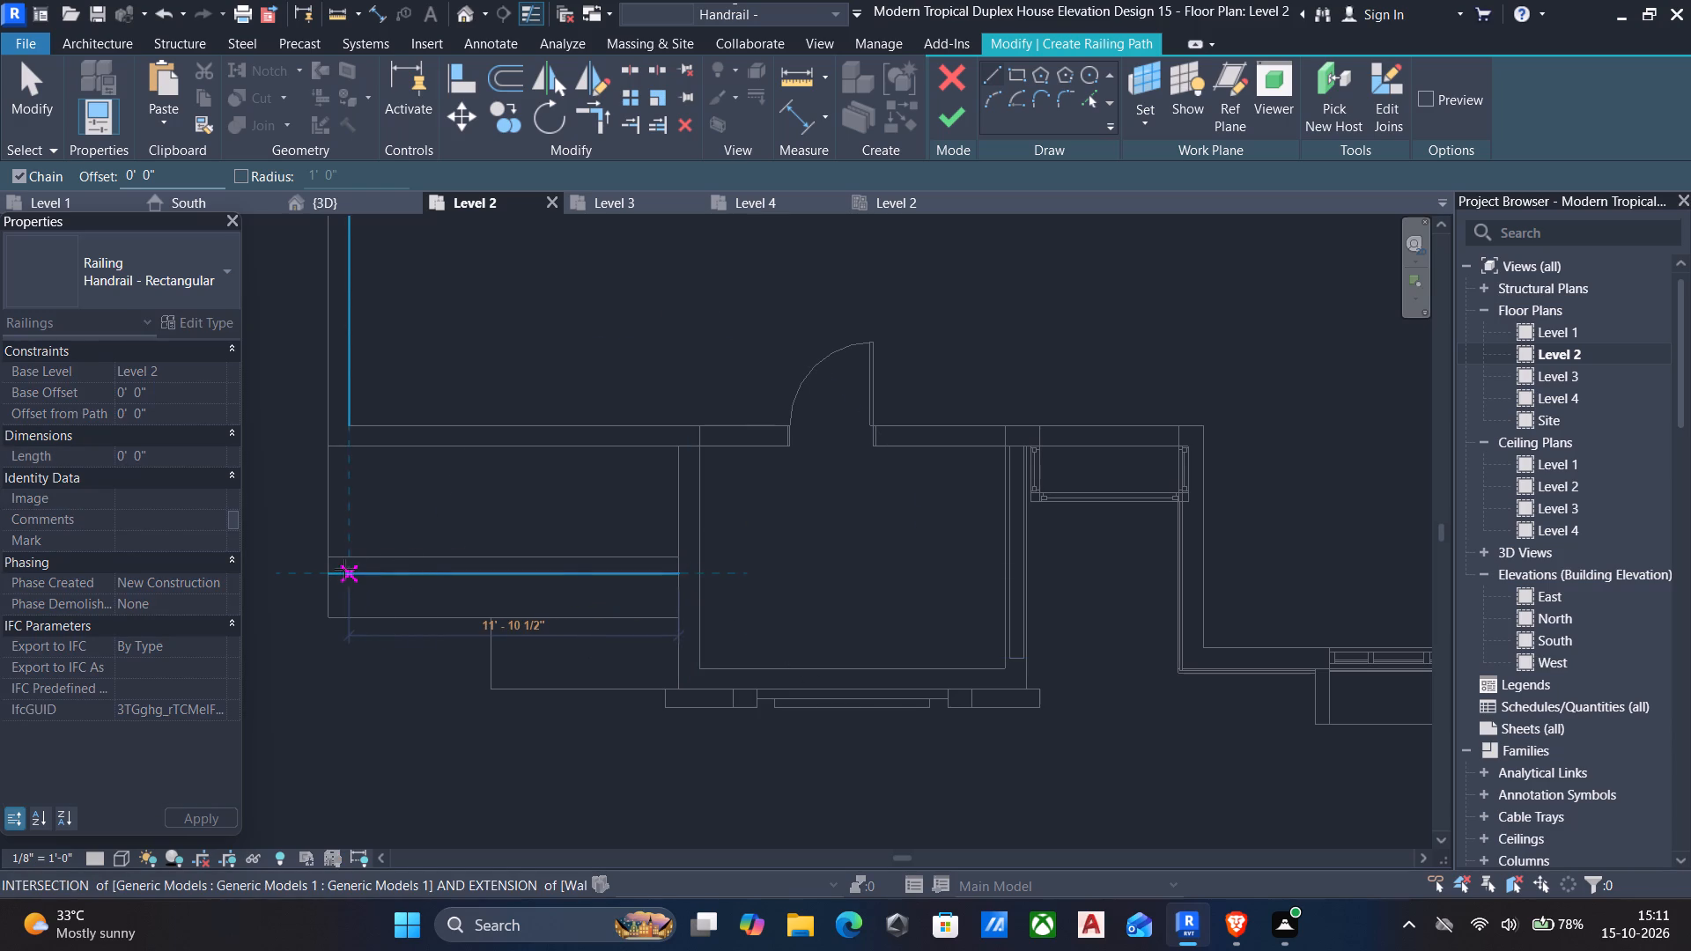
{"action": "left_click", "coordinate": [333, 577]}
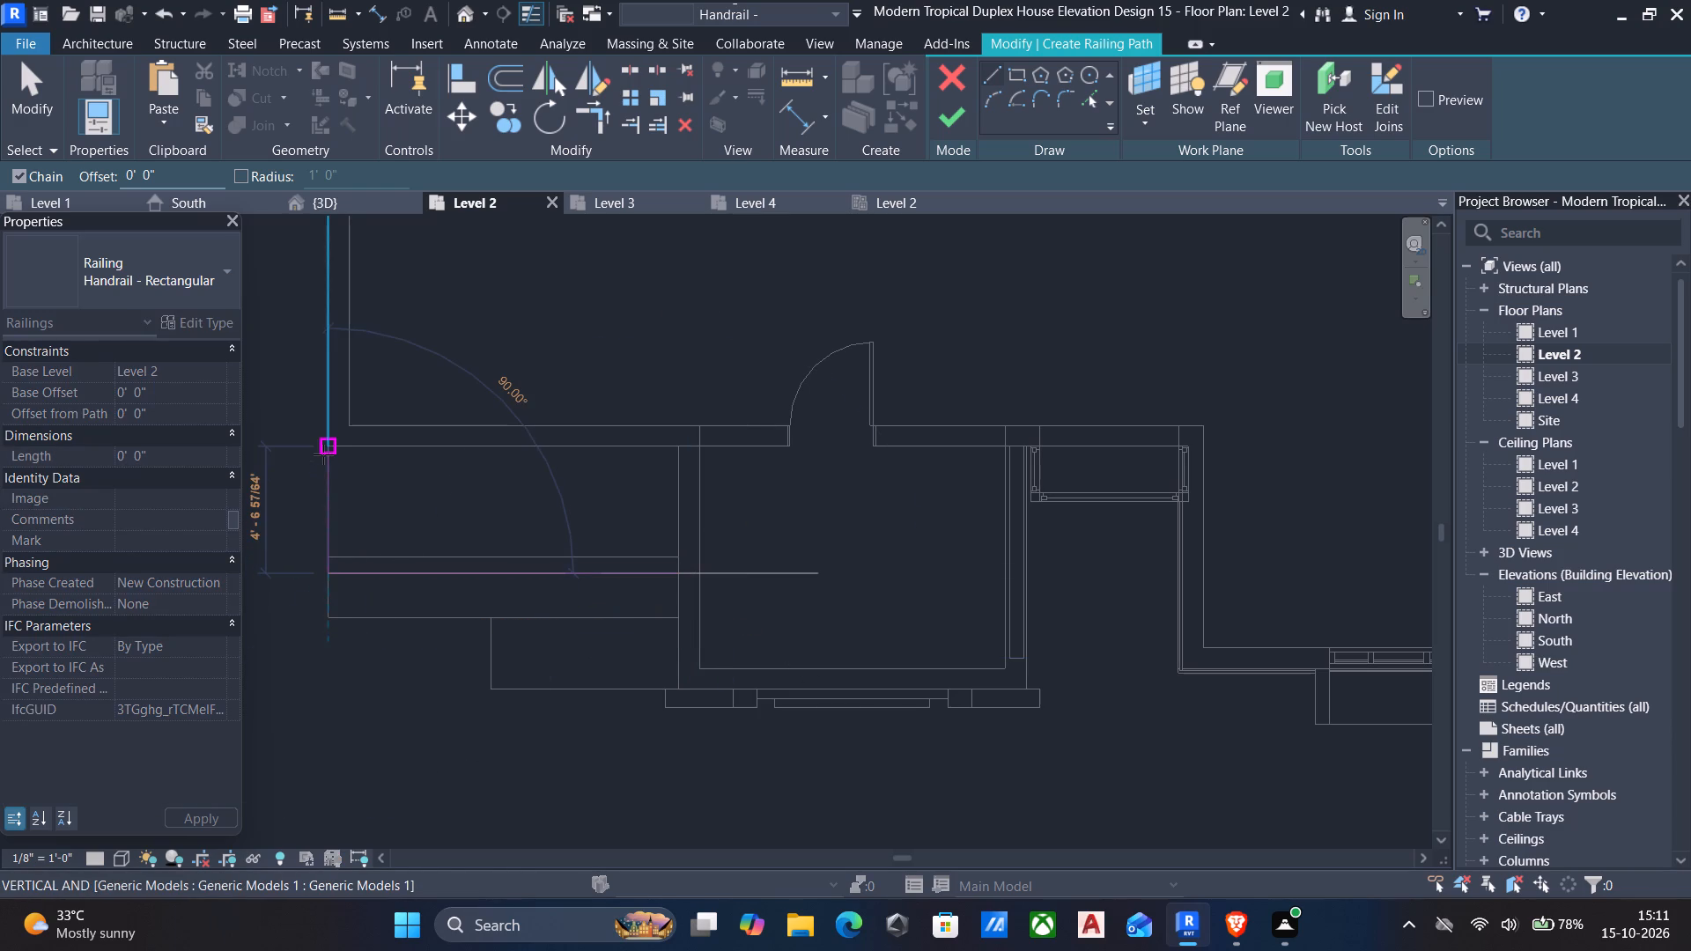
{"action": "left_click", "coordinate": [323, 454]}
{"action": "key", "text": "Escape"}
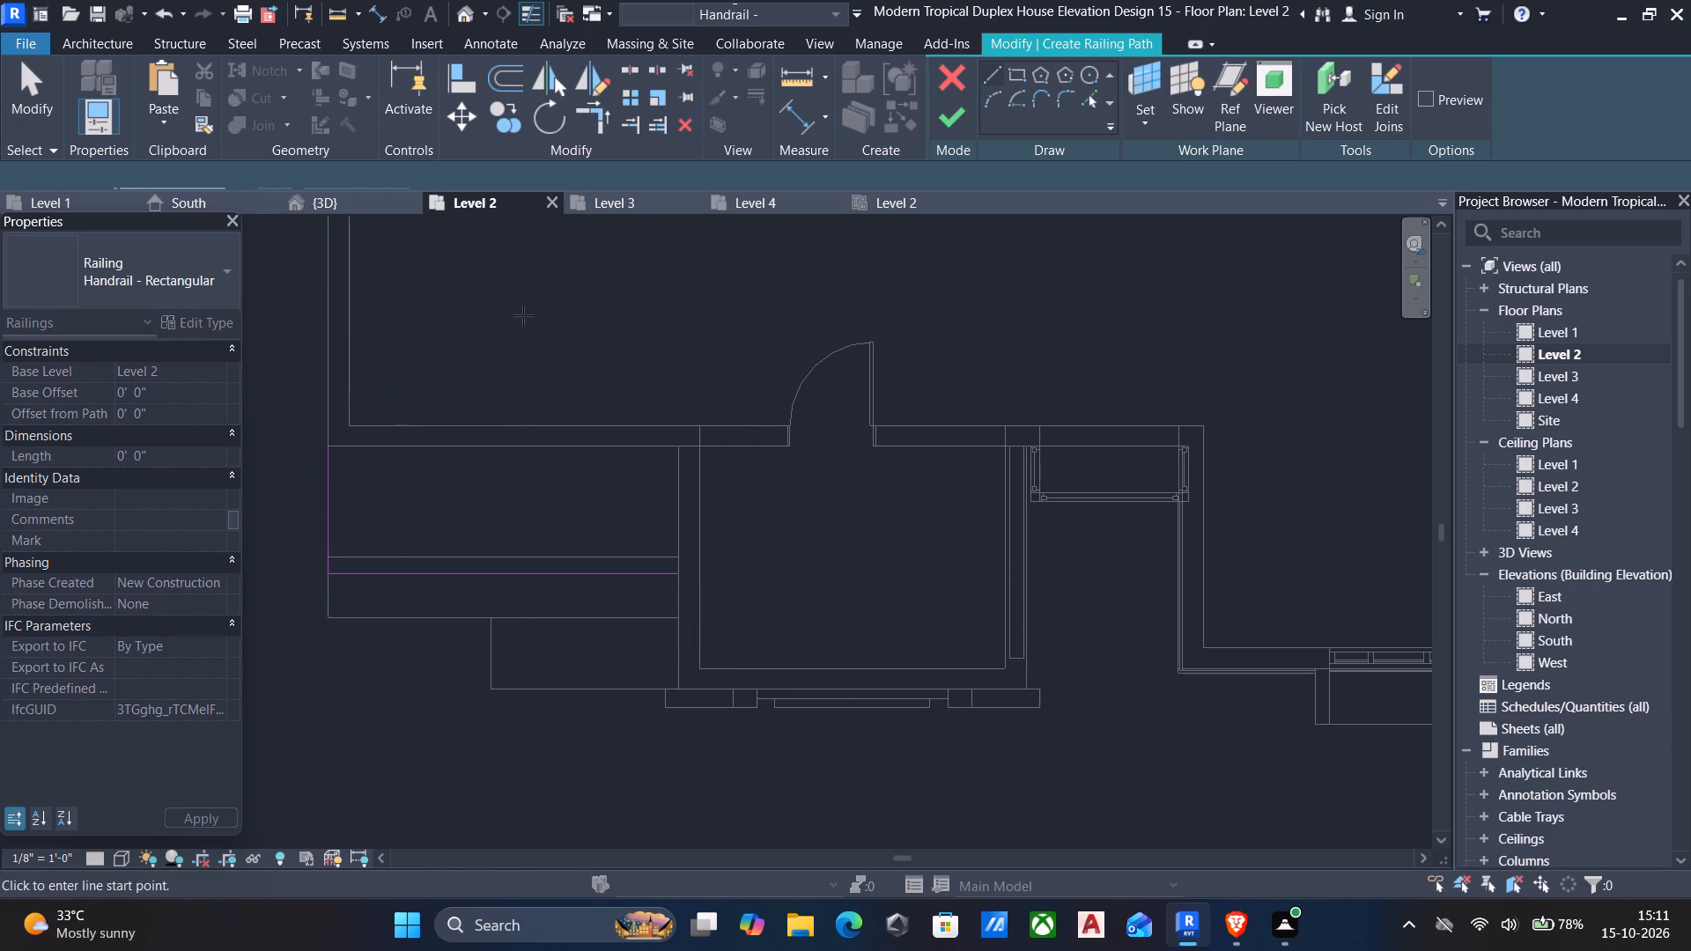
{"action": "left_click", "coordinate": [948, 109]}
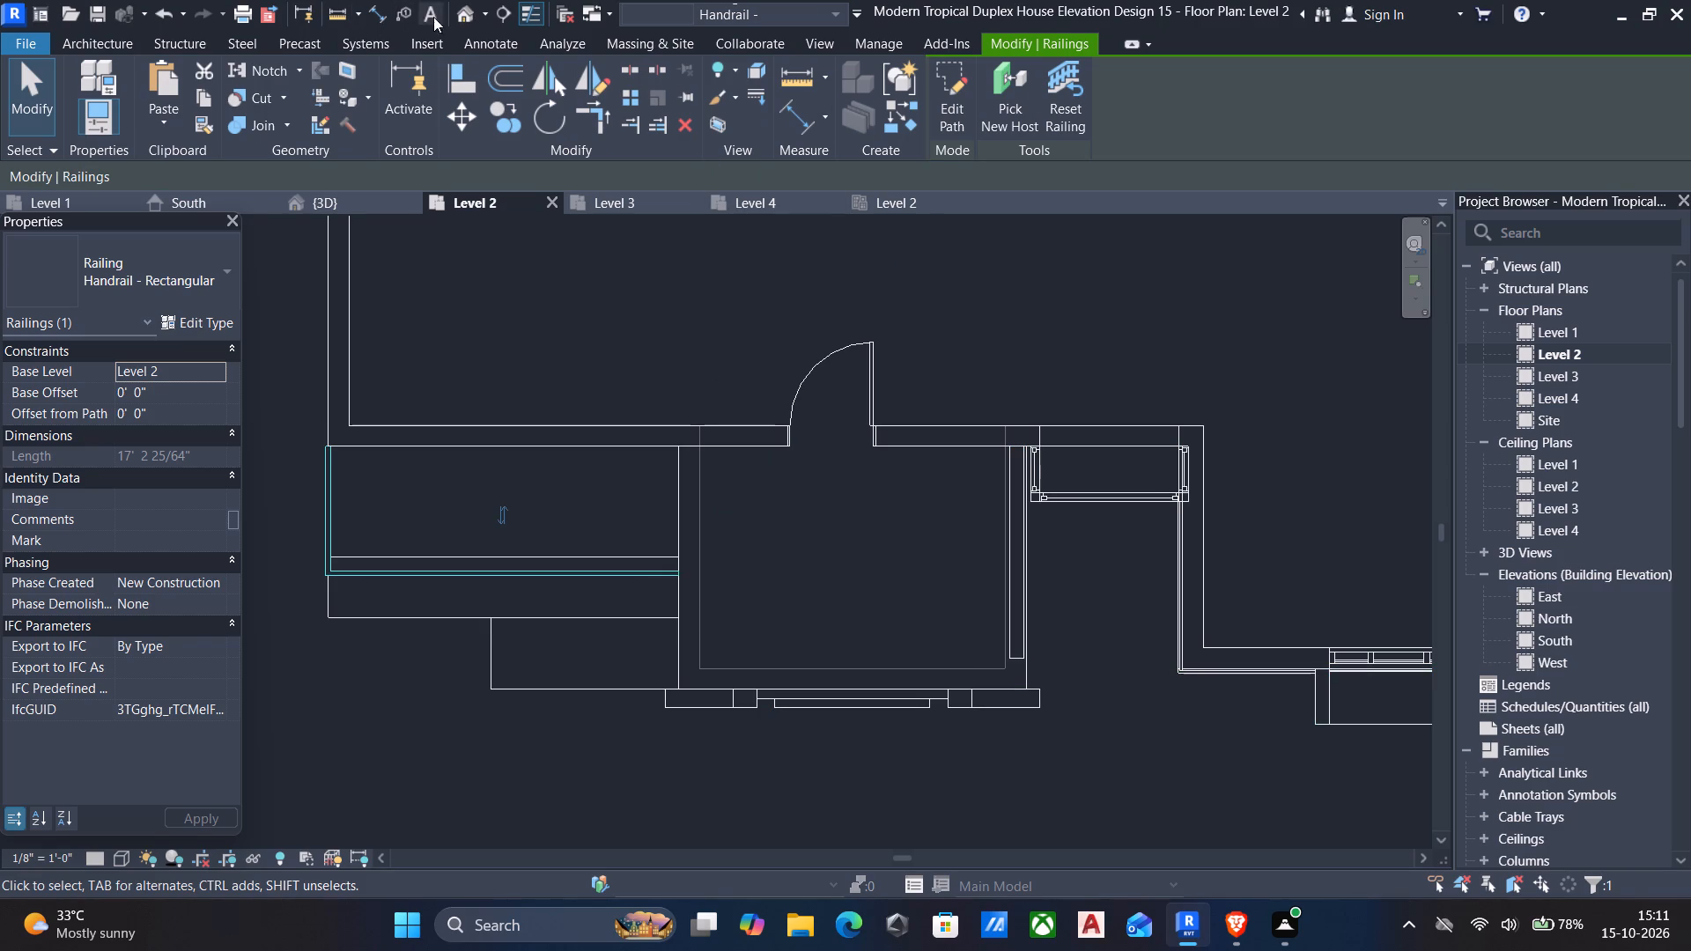
Examine the new balcony railing in 3D from several angles, including its open end near the arched entrance.
{"action": "left_click", "coordinate": [461, 17]}
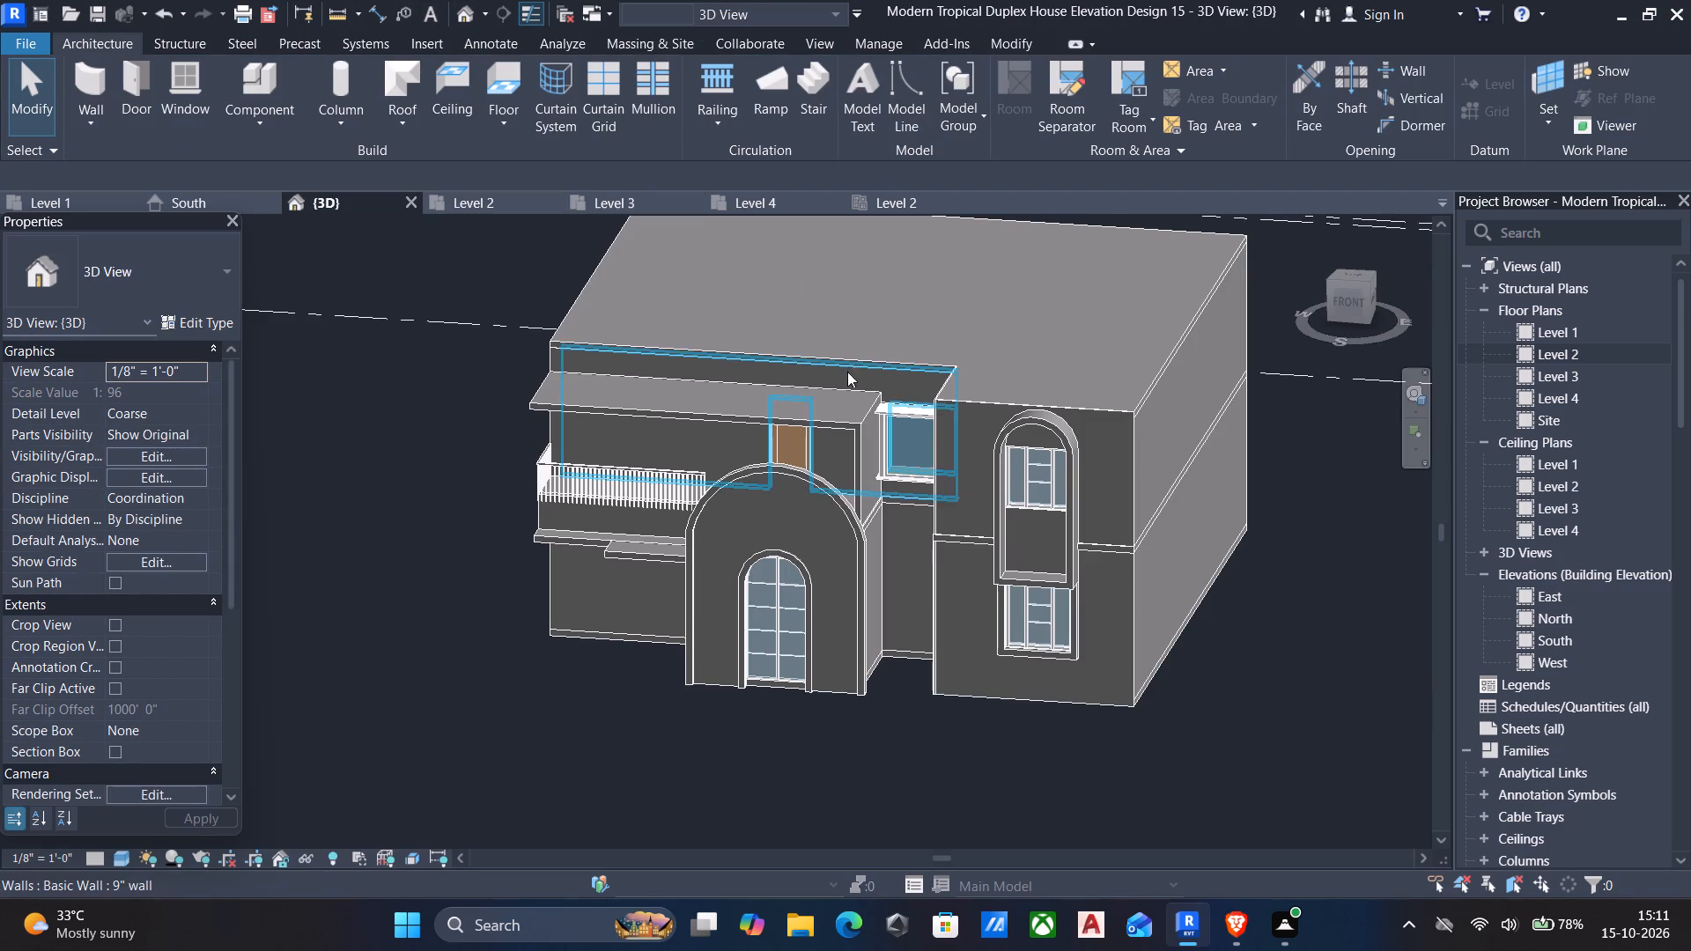
{"action": "middle_click_drag", "start_coordinate": [981, 475], "coordinate": [1012, 468], "text": "shift"}
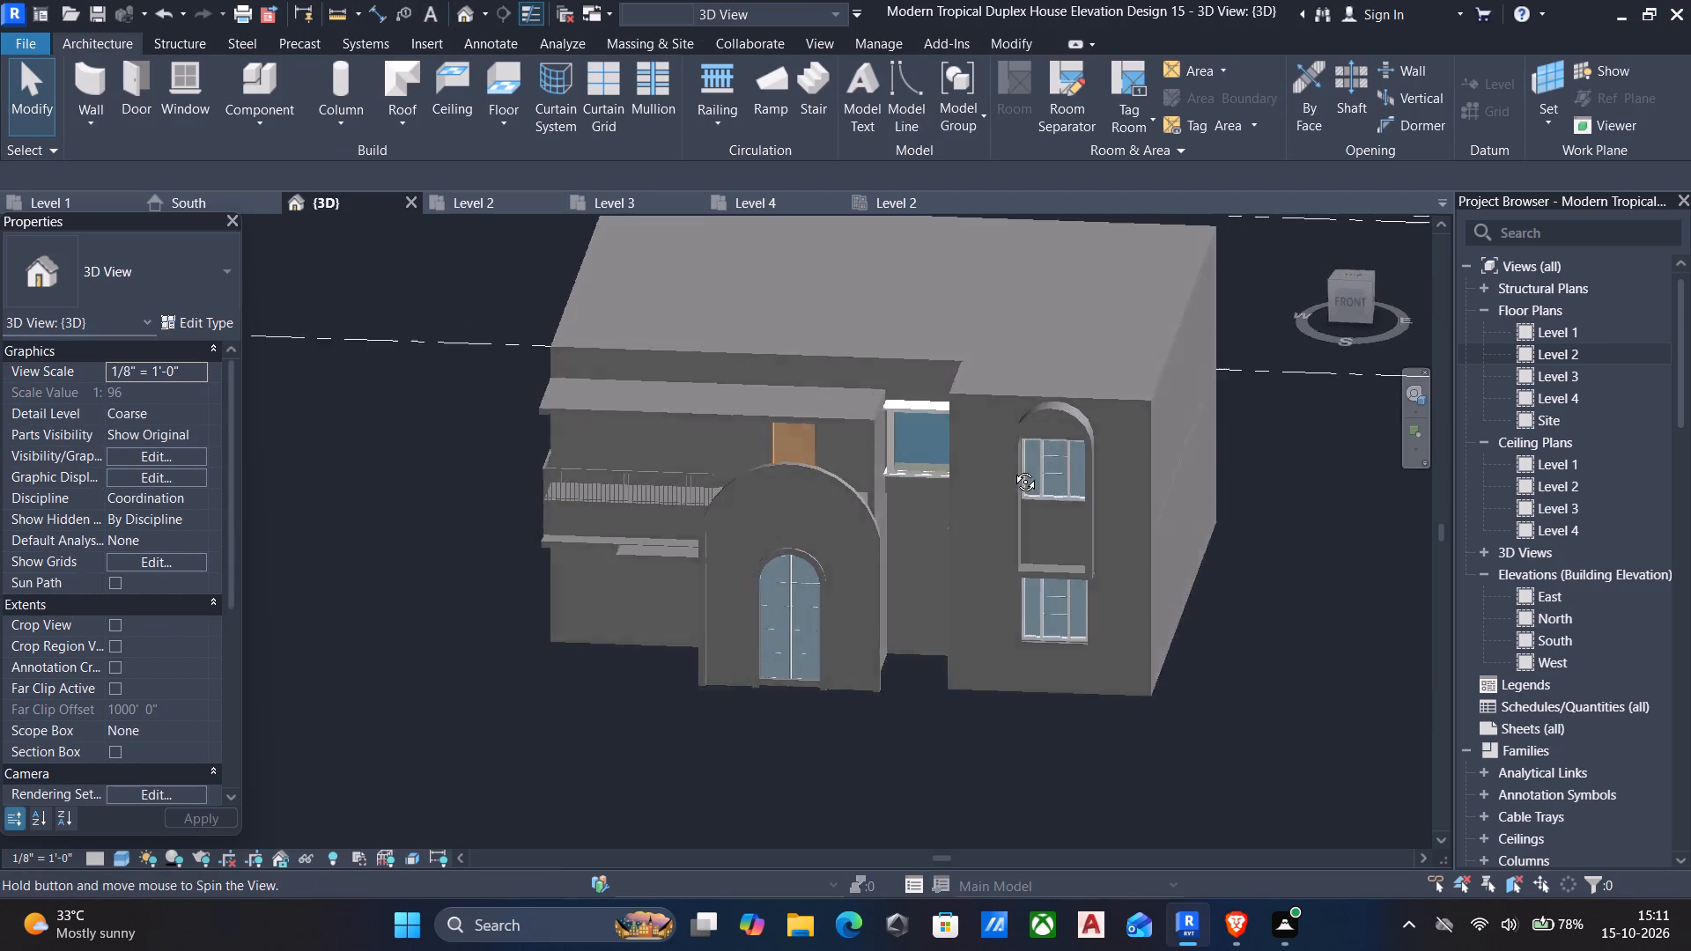
{"action": "middle_click_drag", "start_coordinate": [1012, 468], "coordinate": [1225, 413], "text": "shift"}
{"action": "scroll", "coordinate": [958, 505], "scroll_direction": "up", "scroll_amount": 3}
{"action": "scroll", "coordinate": [764, 546], "scroll_direction": "up", "scroll_amount": 1}
{"action": "middle_click_drag", "start_coordinate": [762, 546], "coordinate": [765, 546]}
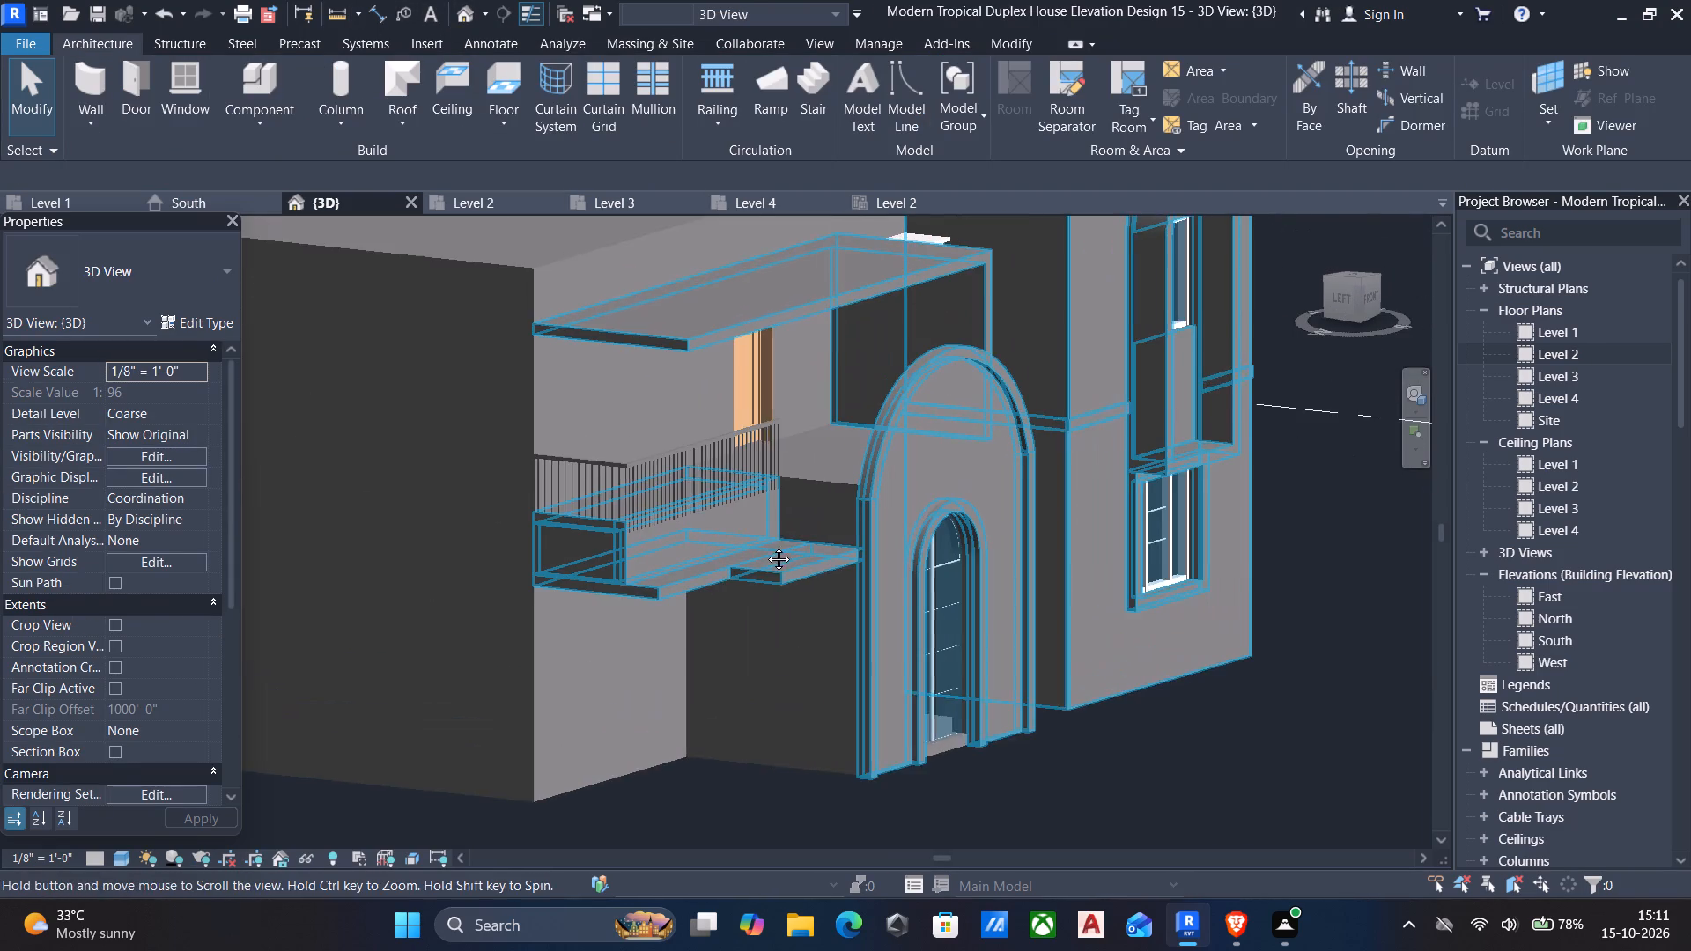
{"action": "middle_click_drag", "start_coordinate": [765, 546], "coordinate": [840, 540]}
{"action": "scroll", "coordinate": [820, 512], "scroll_direction": "up", "scroll_amount": 2}
{"action": "middle_click_drag", "start_coordinate": [820, 512], "coordinate": [676, 594], "text": "shift"}
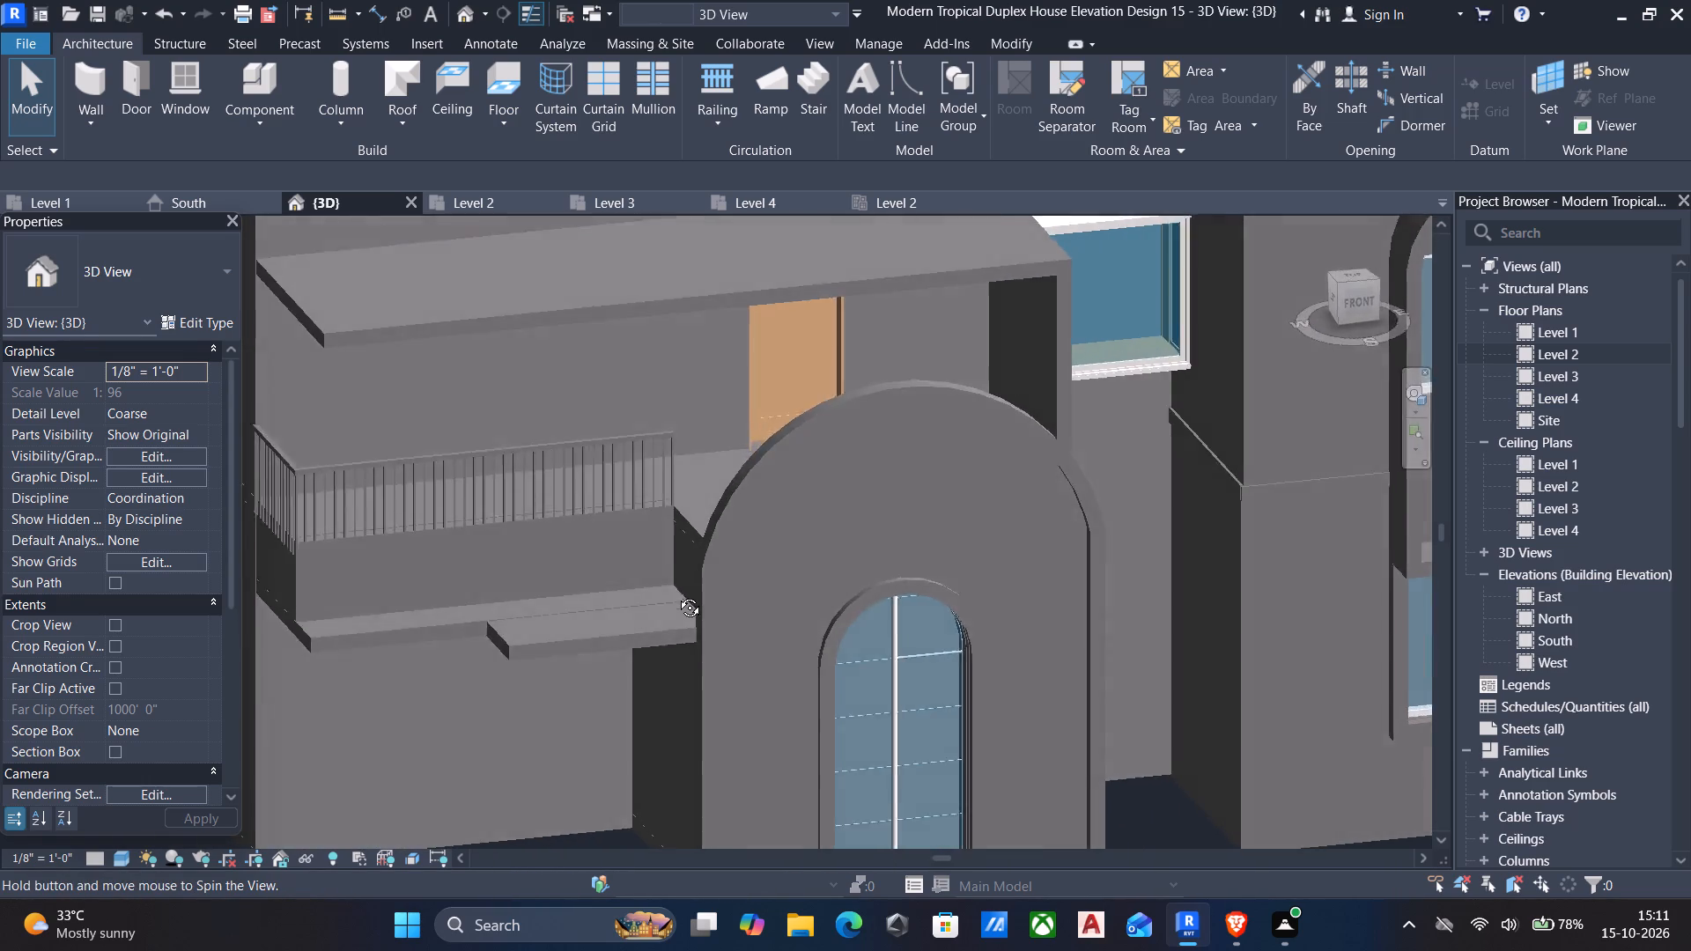
{"action": "middle_click_drag", "start_coordinate": [676, 594], "coordinate": [834, 673], "text": "shift"}
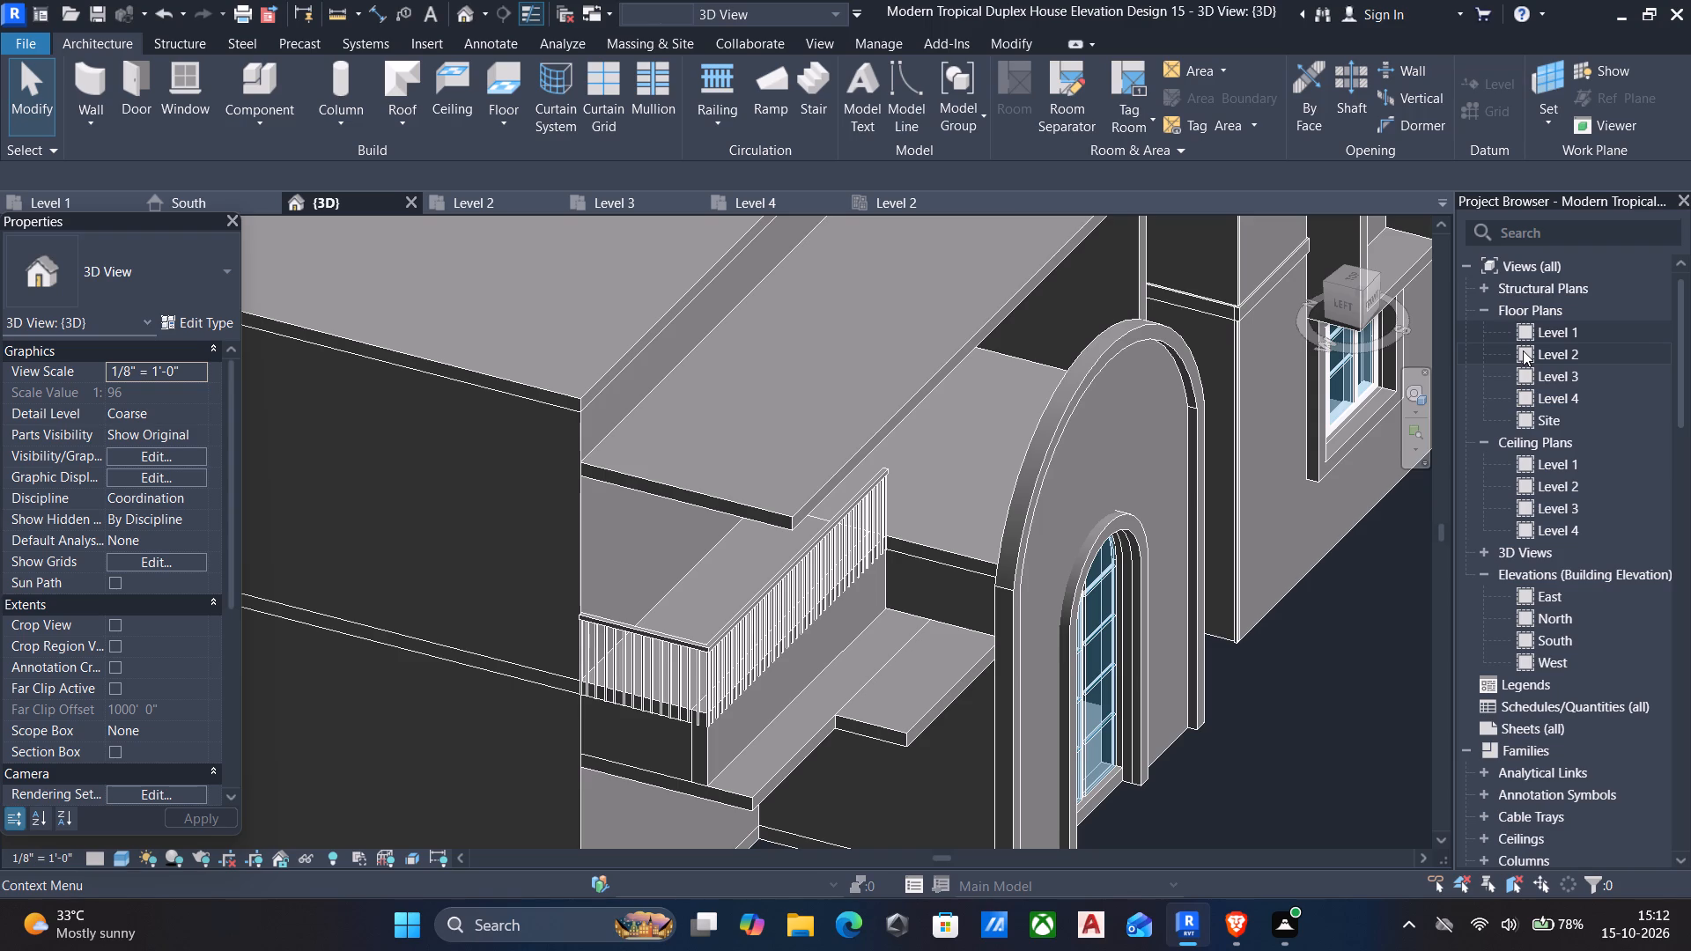
From the Level 3 plan, extend the railing path along the floor's west edge to the arched front, about 21'-4 1/2" in total, without saving the project.
{"action": "double_click", "coordinate": [1526, 382]}
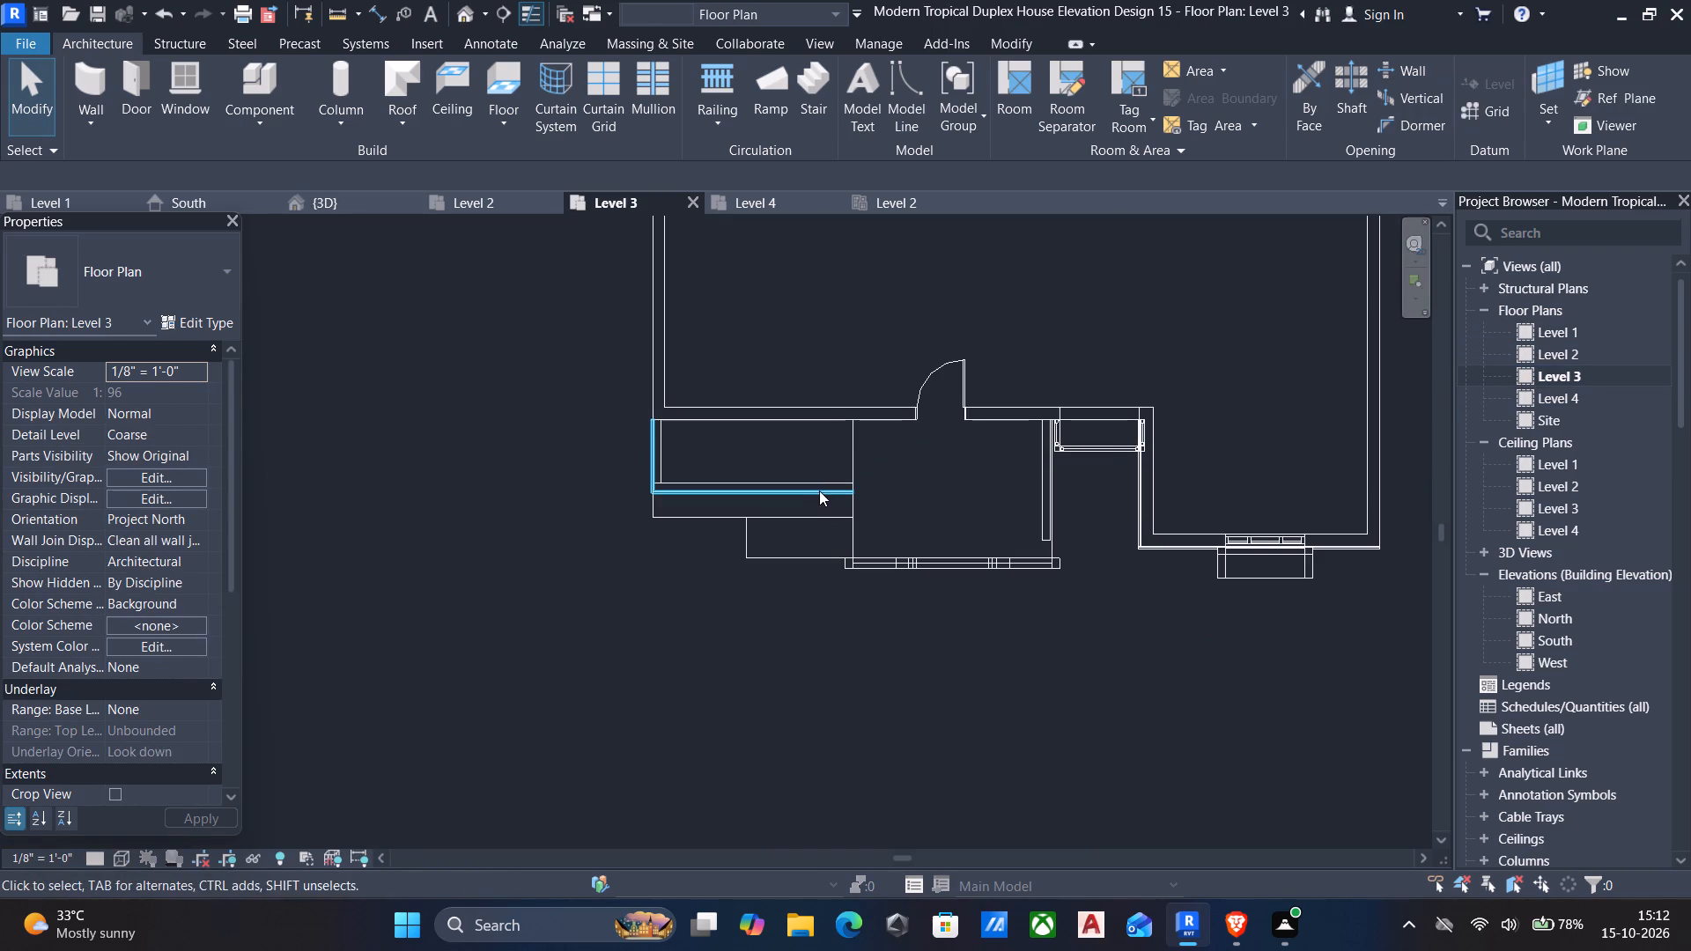
{"action": "left_click", "coordinate": [817, 489]}
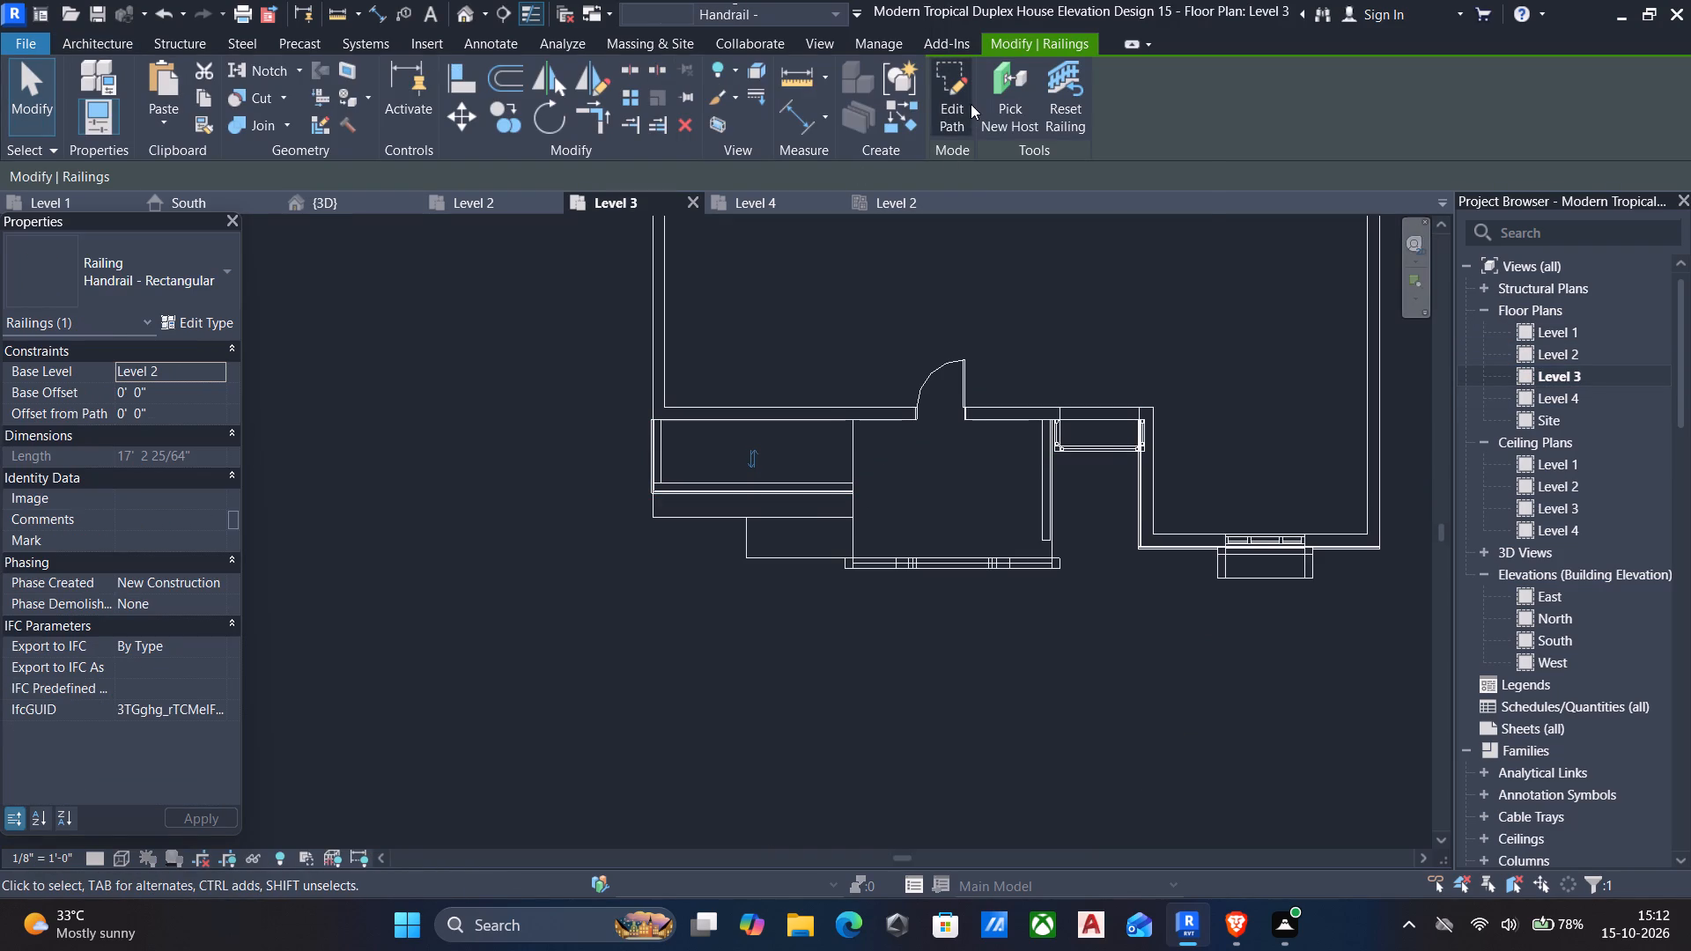
{"action": "left_click", "coordinate": [967, 107]}
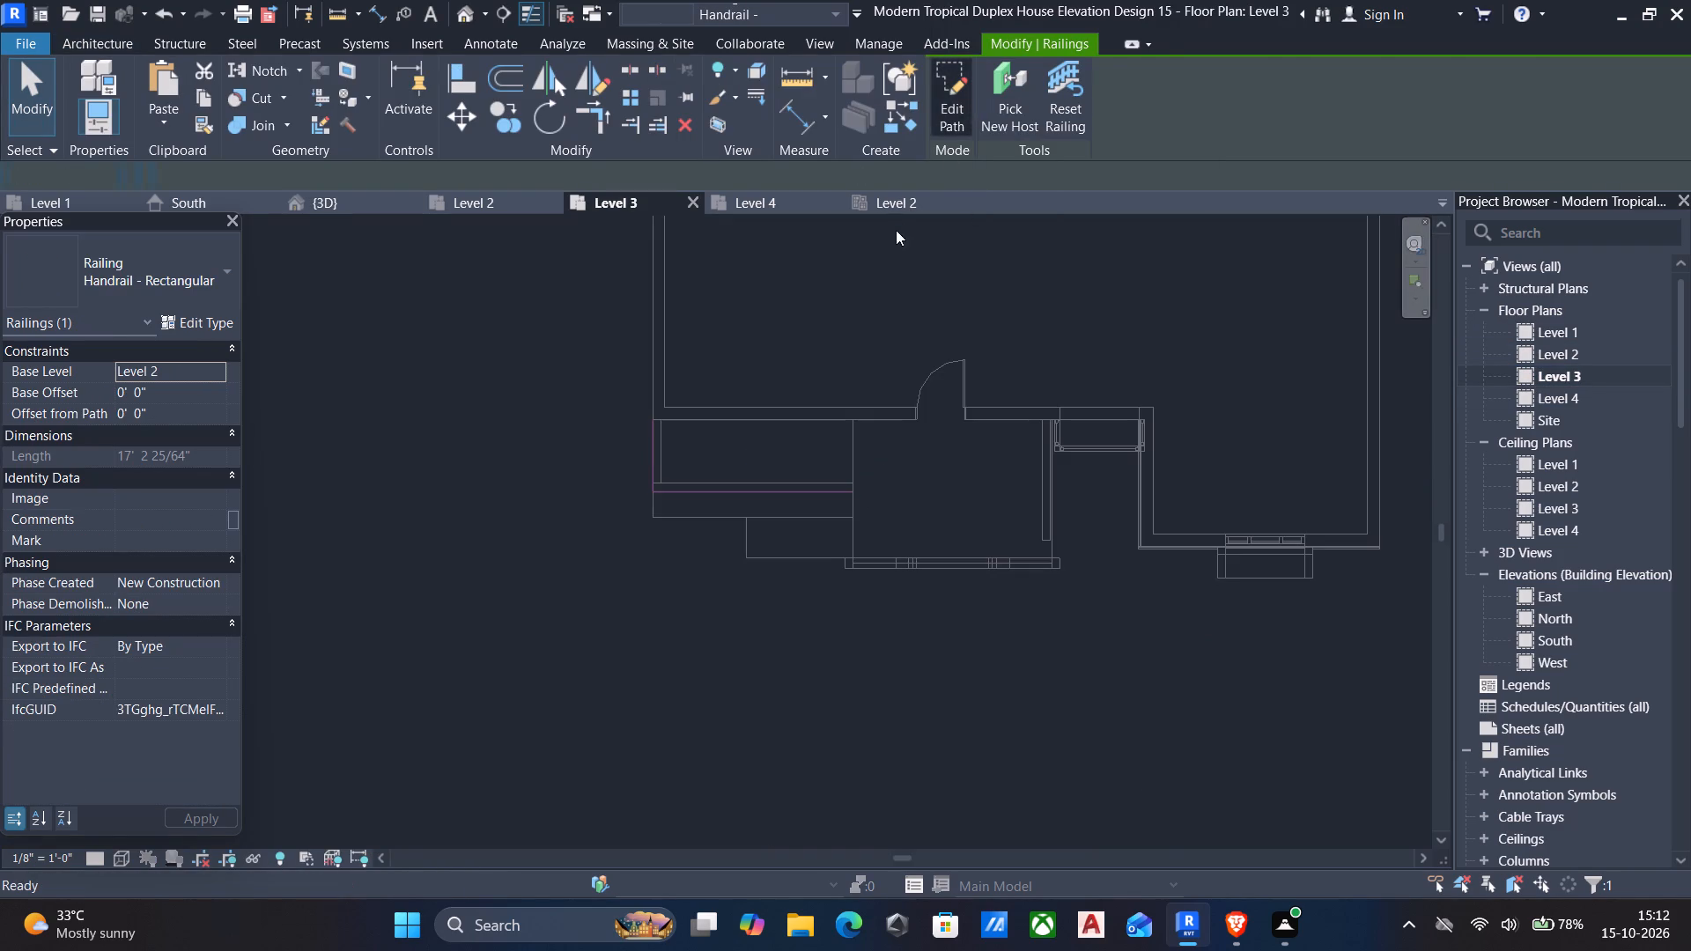
{"action": "scroll", "coordinate": [848, 488], "scroll_direction": "up", "scroll_amount": 4}
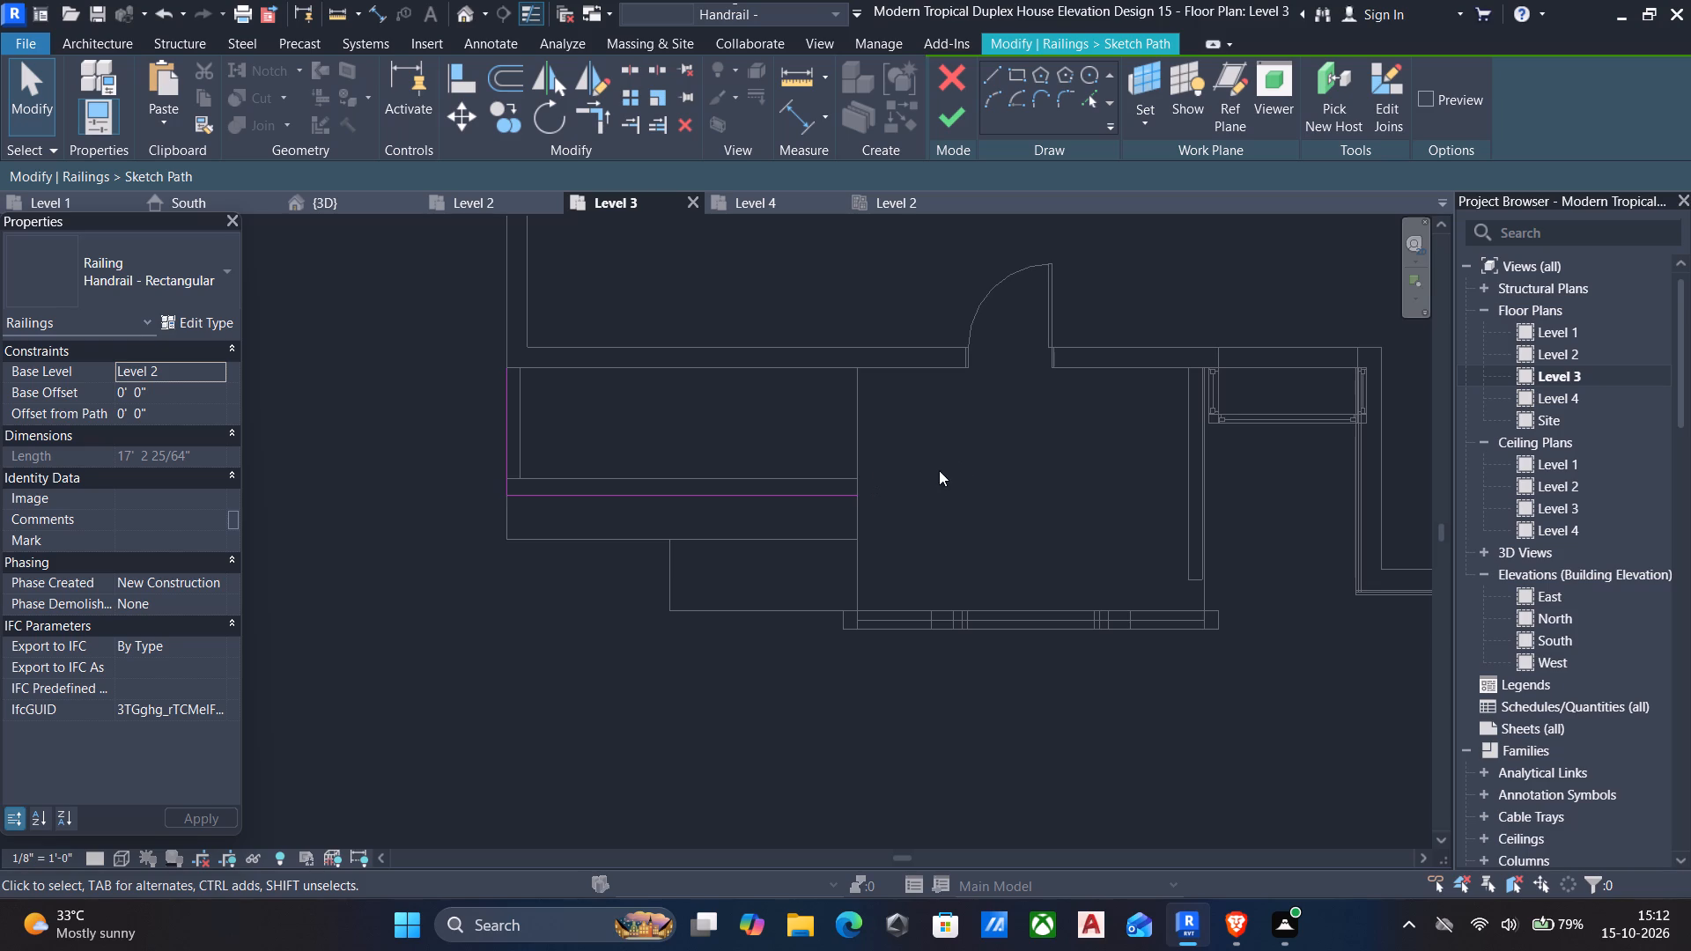
{"action": "left_click", "coordinate": [985, 80]}
{"action": "scroll", "coordinate": [838, 517], "scroll_direction": "up", "scroll_amount": 4}
{"action": "left_click", "coordinate": [881, 484]}
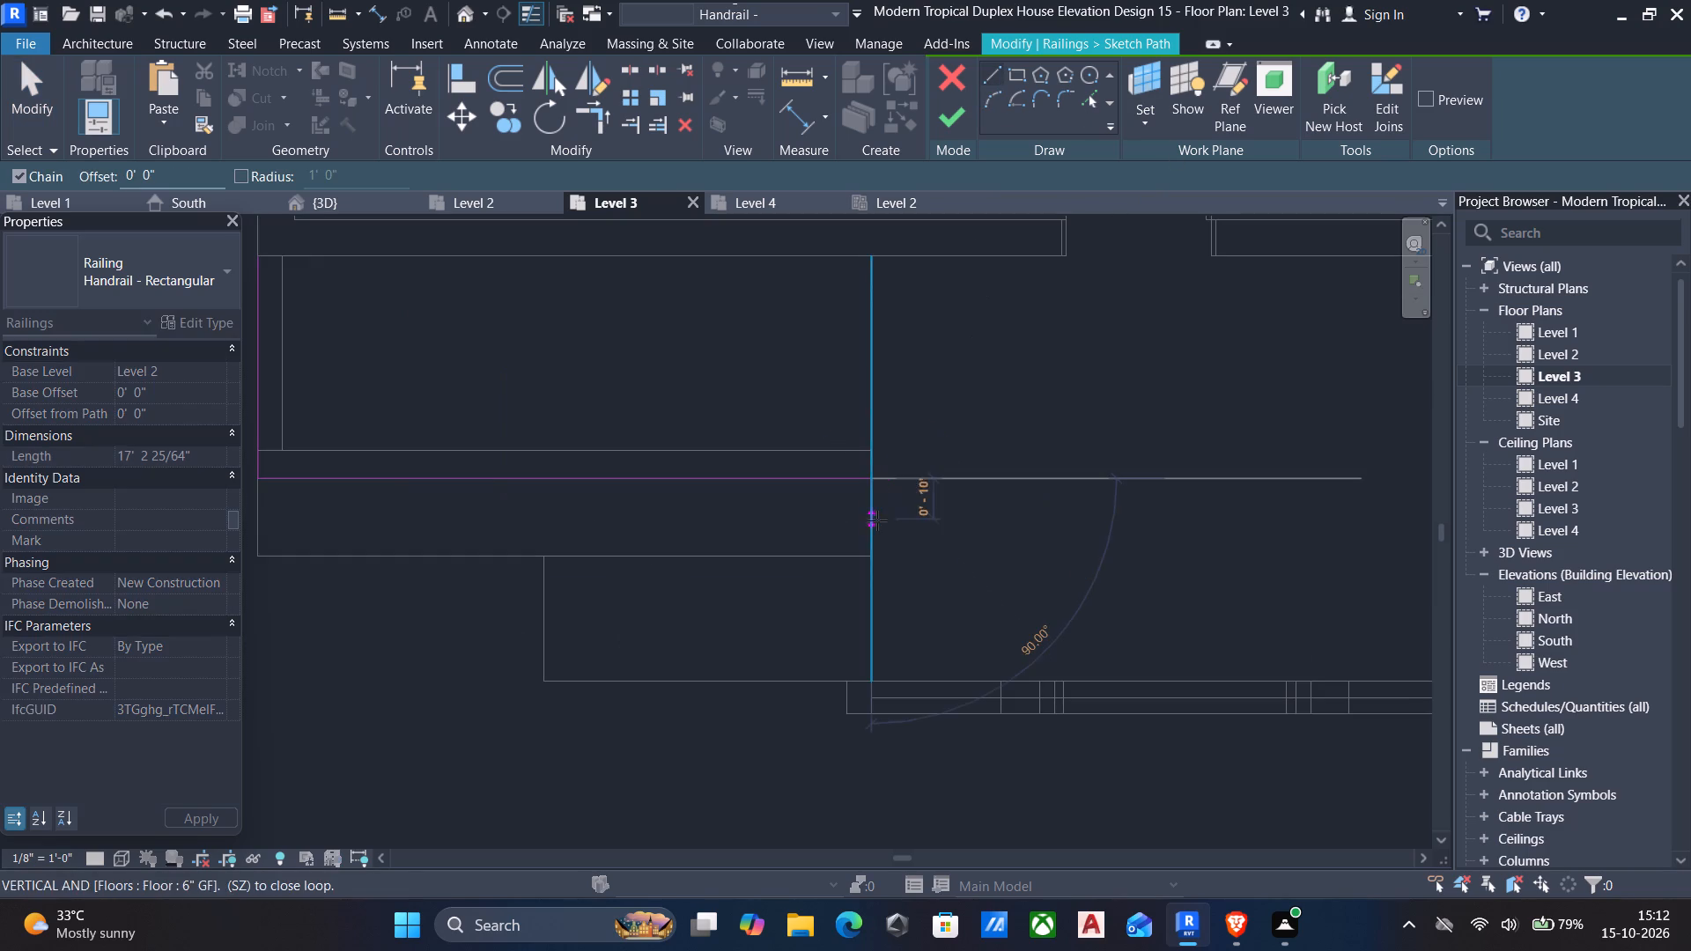
{"action": "left_click", "coordinate": [875, 676]}
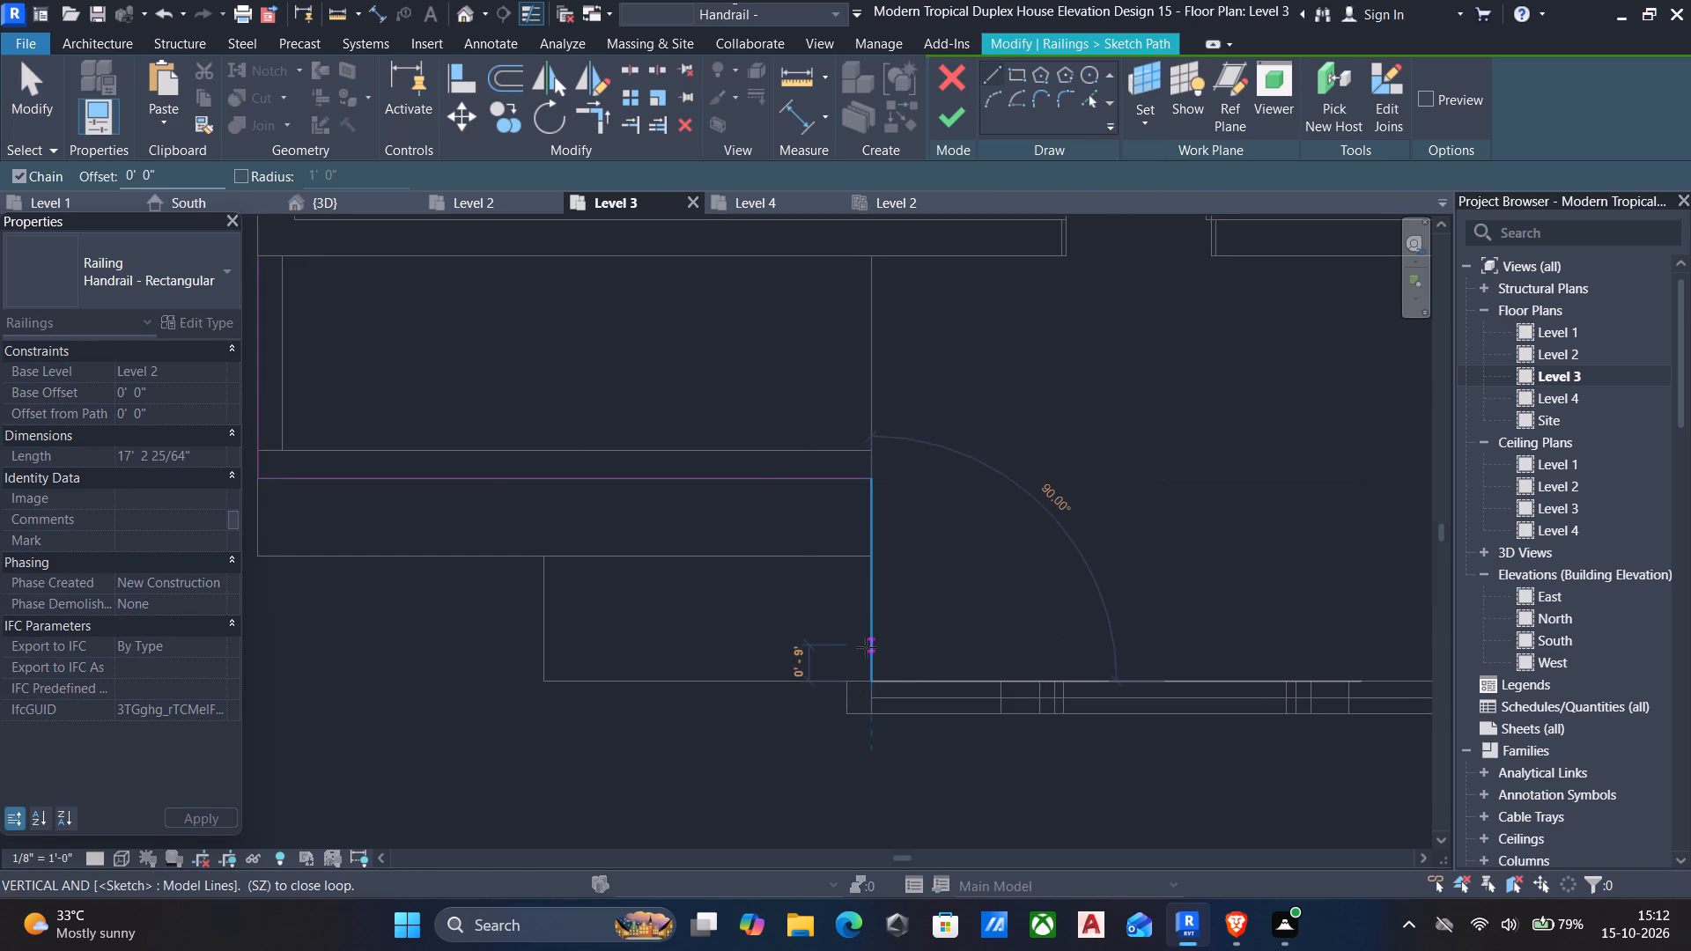
{"action": "key", "text": "Escape"}
{"action": "left_click", "coordinate": [942, 114]}
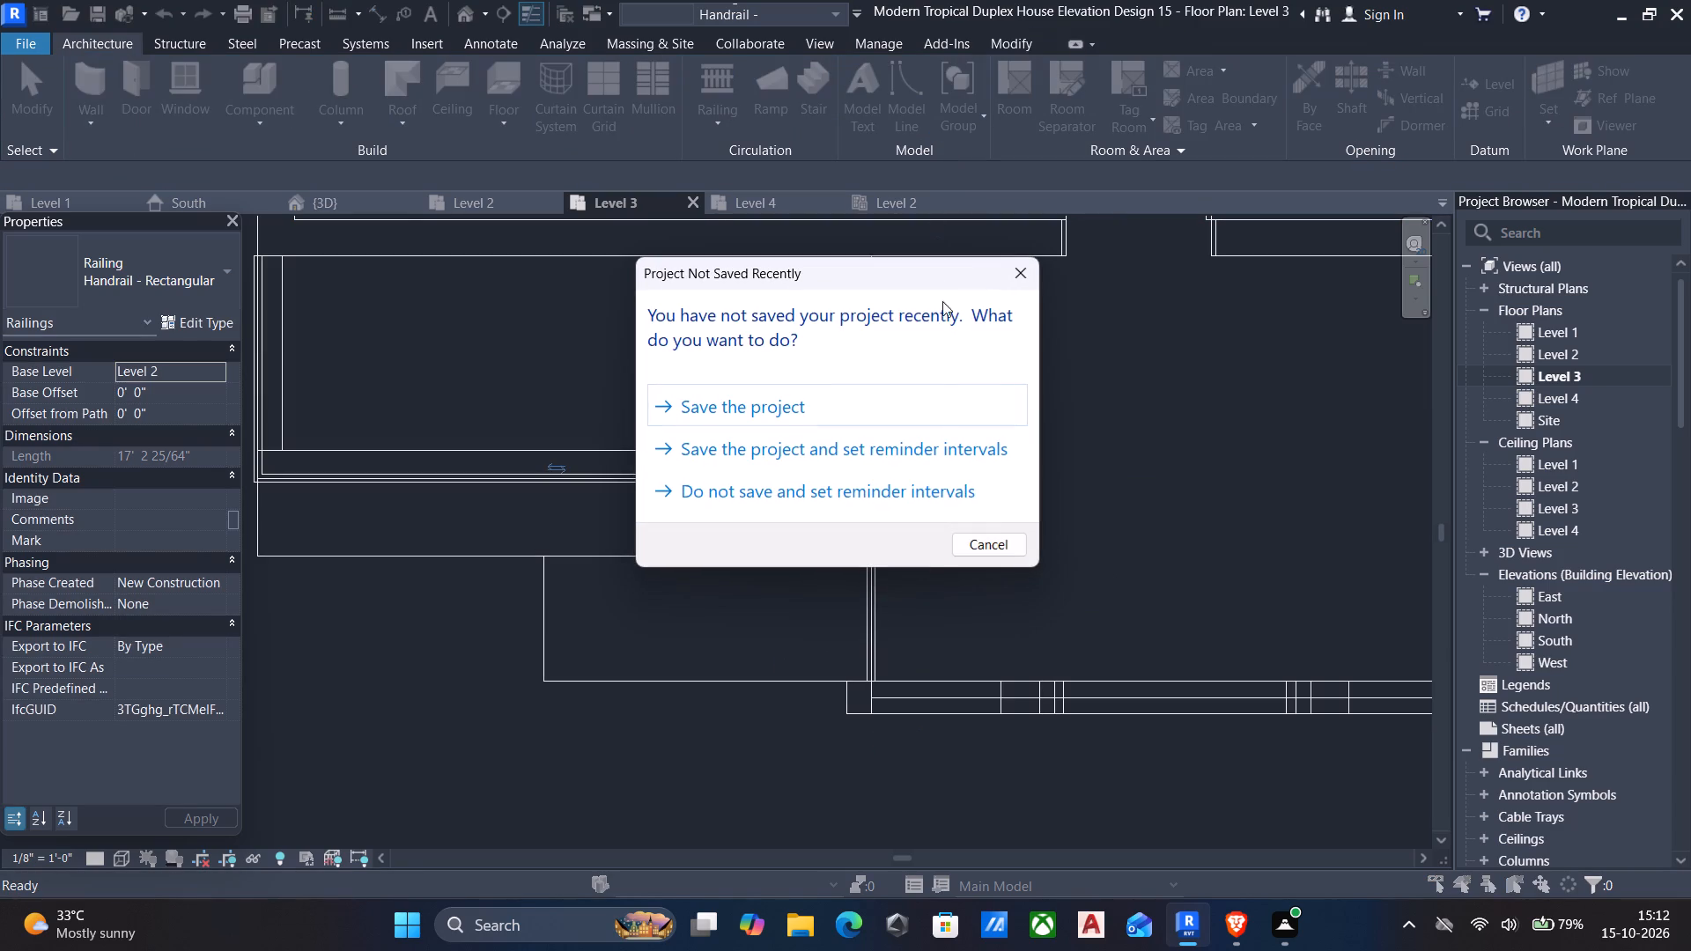
{"action": "left_click", "coordinate": [994, 538]}
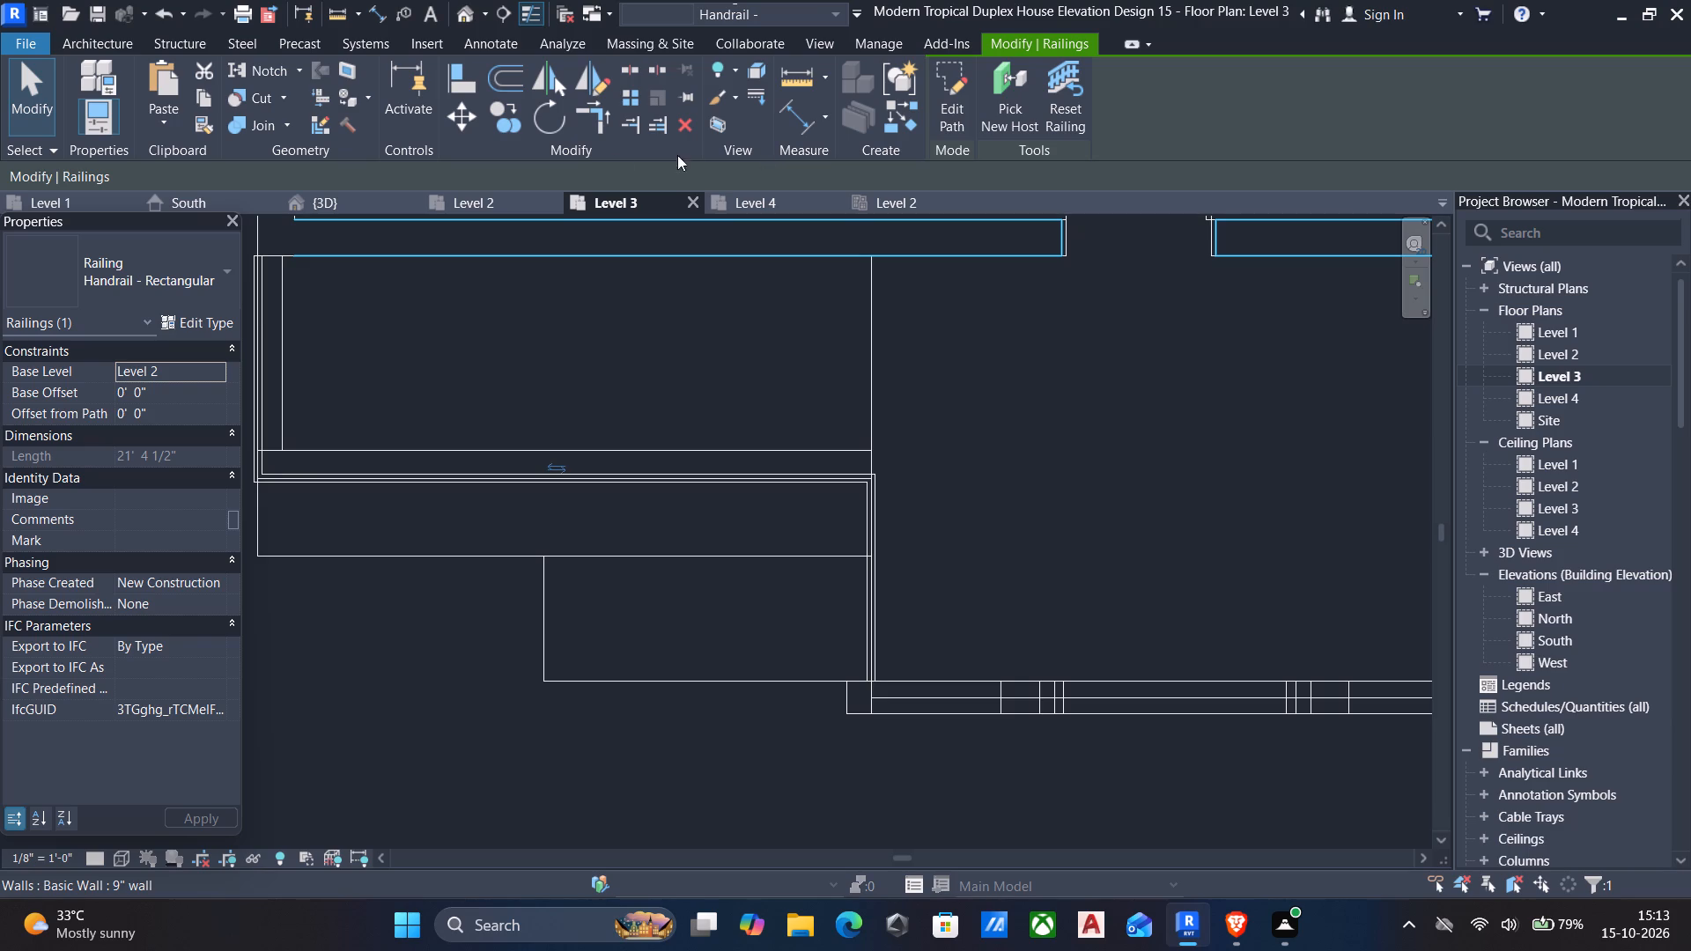
Examine the extended railing in 3D, checking its meeting with the arched front and the balcony parapet.
{"action": "left_click", "coordinate": [469, 12]}
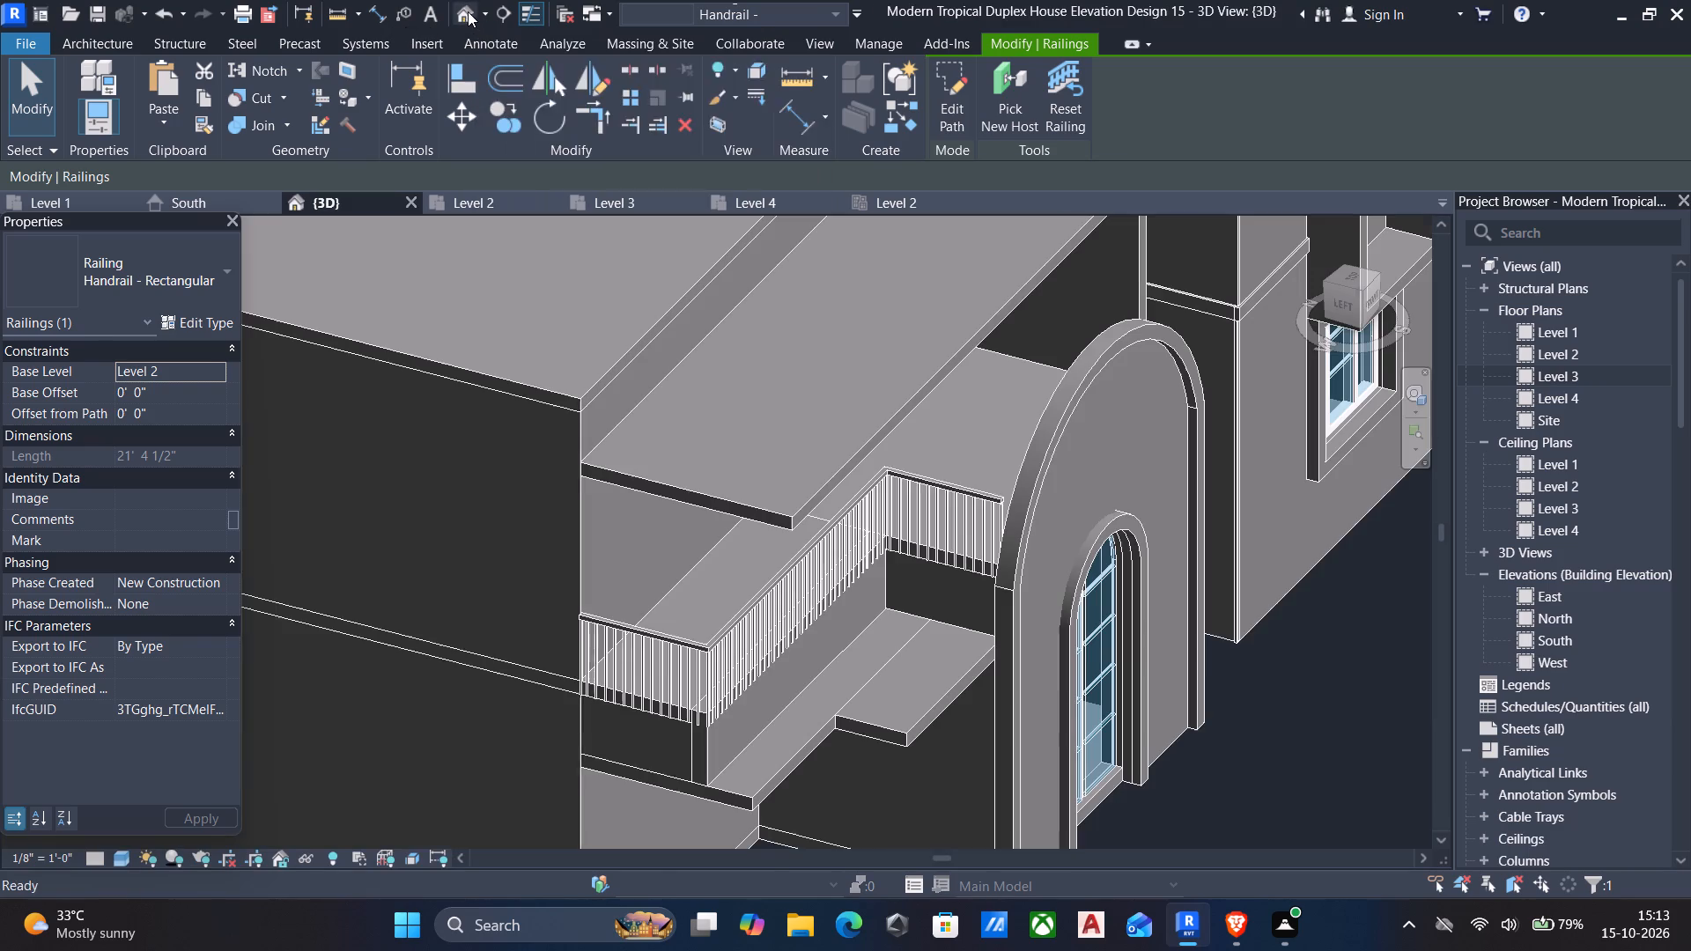
{"action": "middle_click_drag", "start_coordinate": [910, 593], "coordinate": [736, 632], "text": "shift"}
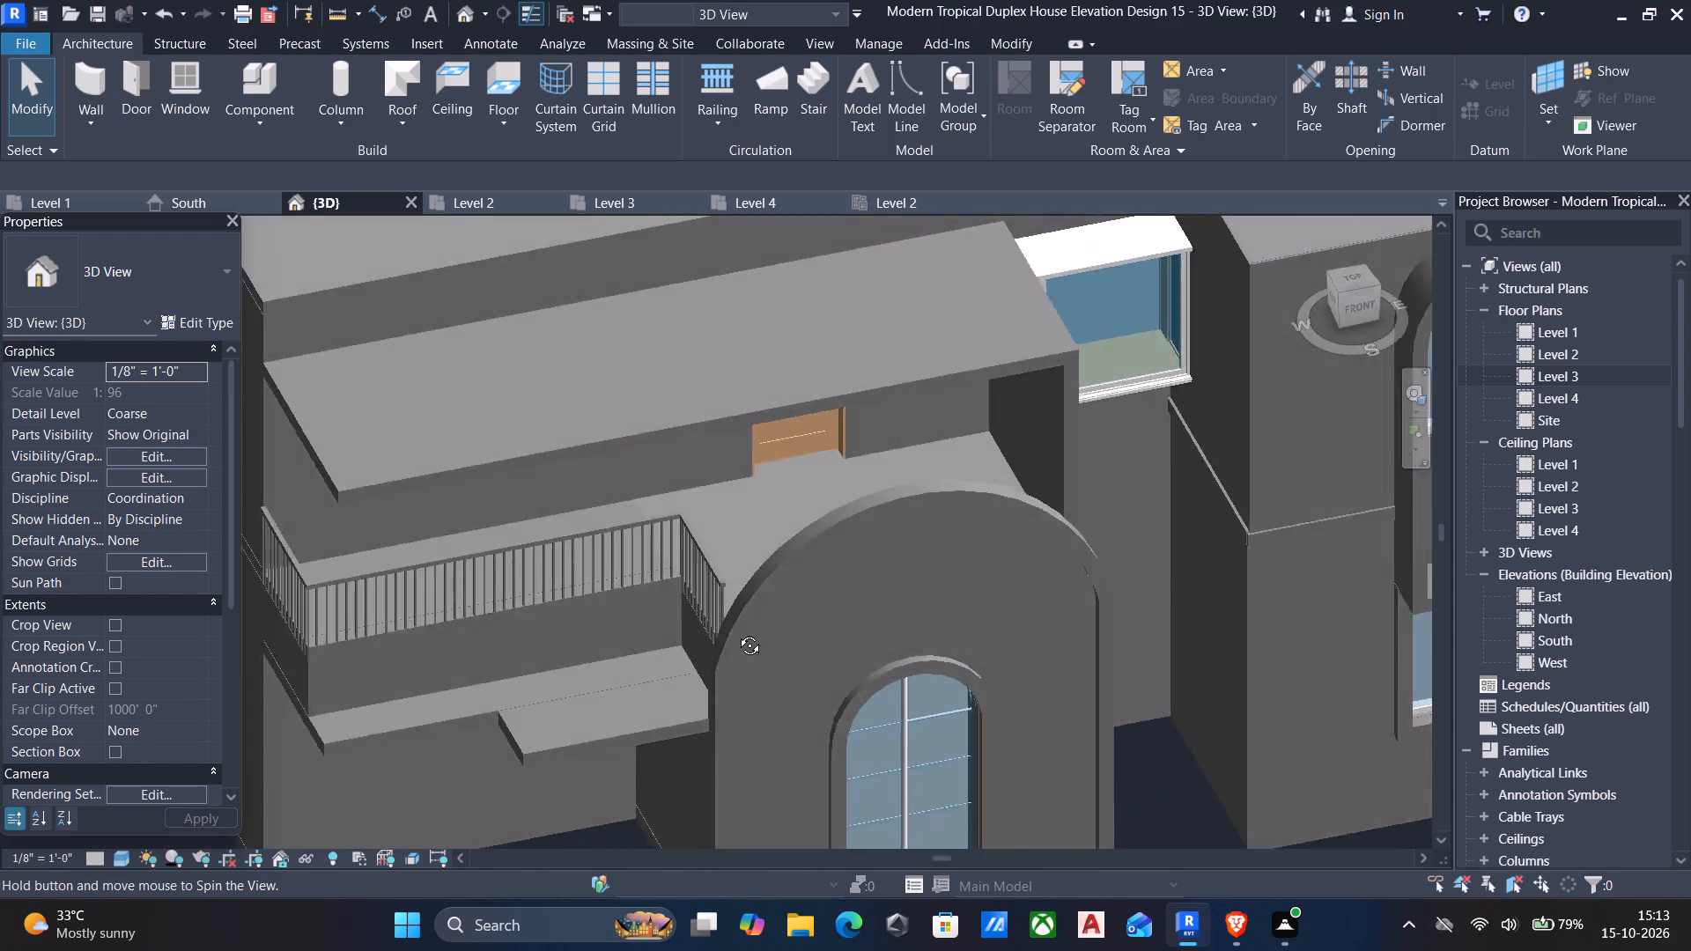
{"action": "middle_click_drag", "start_coordinate": [736, 632], "coordinate": [865, 507], "text": "shift"}
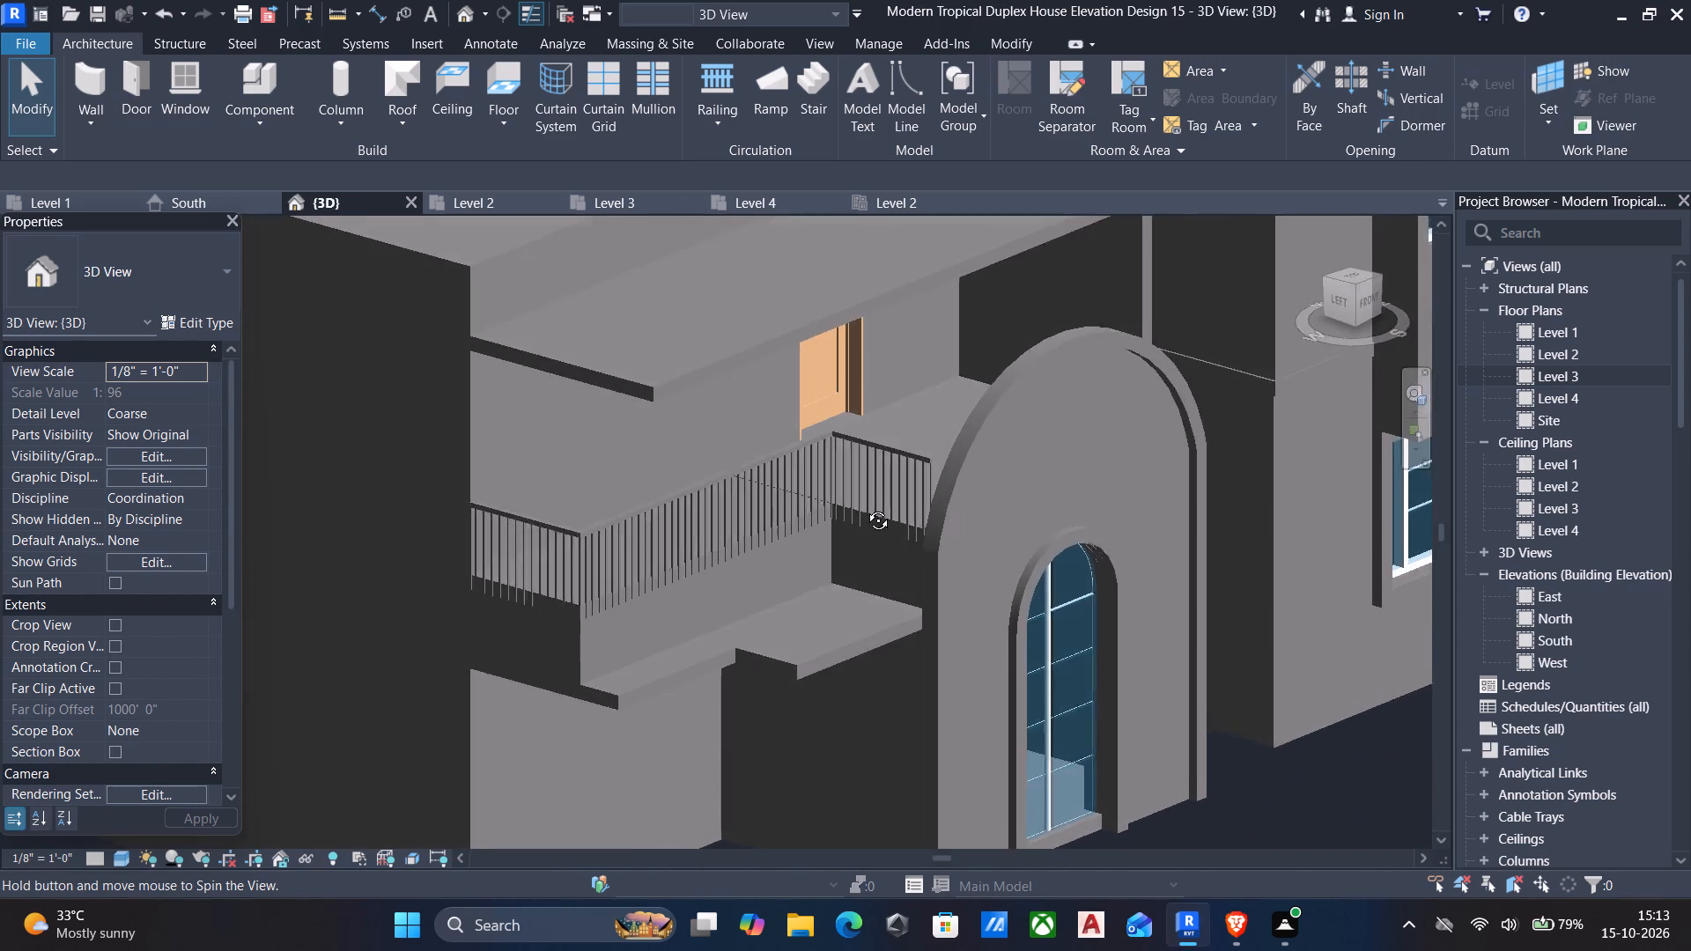
{"action": "middle_click_drag", "start_coordinate": [865, 507], "coordinate": [864, 507], "text": "shift"}
{"action": "scroll", "coordinate": [864, 507], "scroll_direction": "down", "scroll_amount": 3}
{"action": "middle_click_drag", "start_coordinate": [868, 518], "coordinate": [782, 480], "text": "shift"}
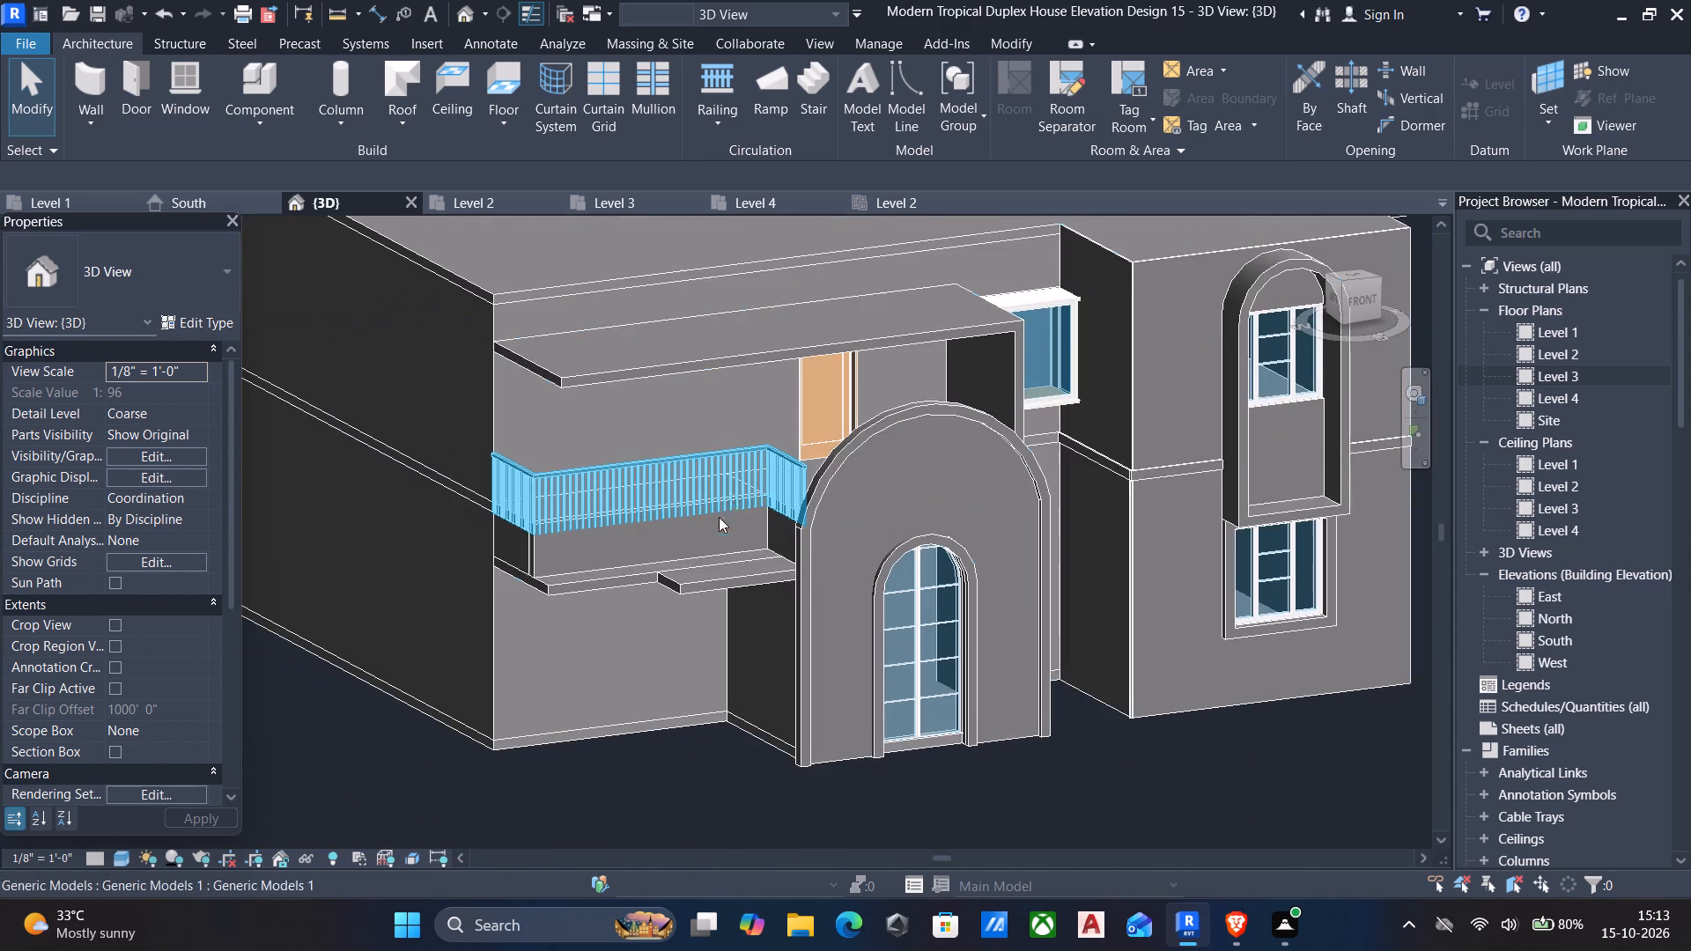
{"action": "scroll", "coordinate": [719, 581], "scroll_direction": "up", "scroll_amount": 5}
{"action": "middle_click_drag", "start_coordinate": [632, 554], "coordinate": [699, 500]}
{"action": "scroll", "coordinate": [699, 500], "scroll_direction": "down", "scroll_amount": 2}
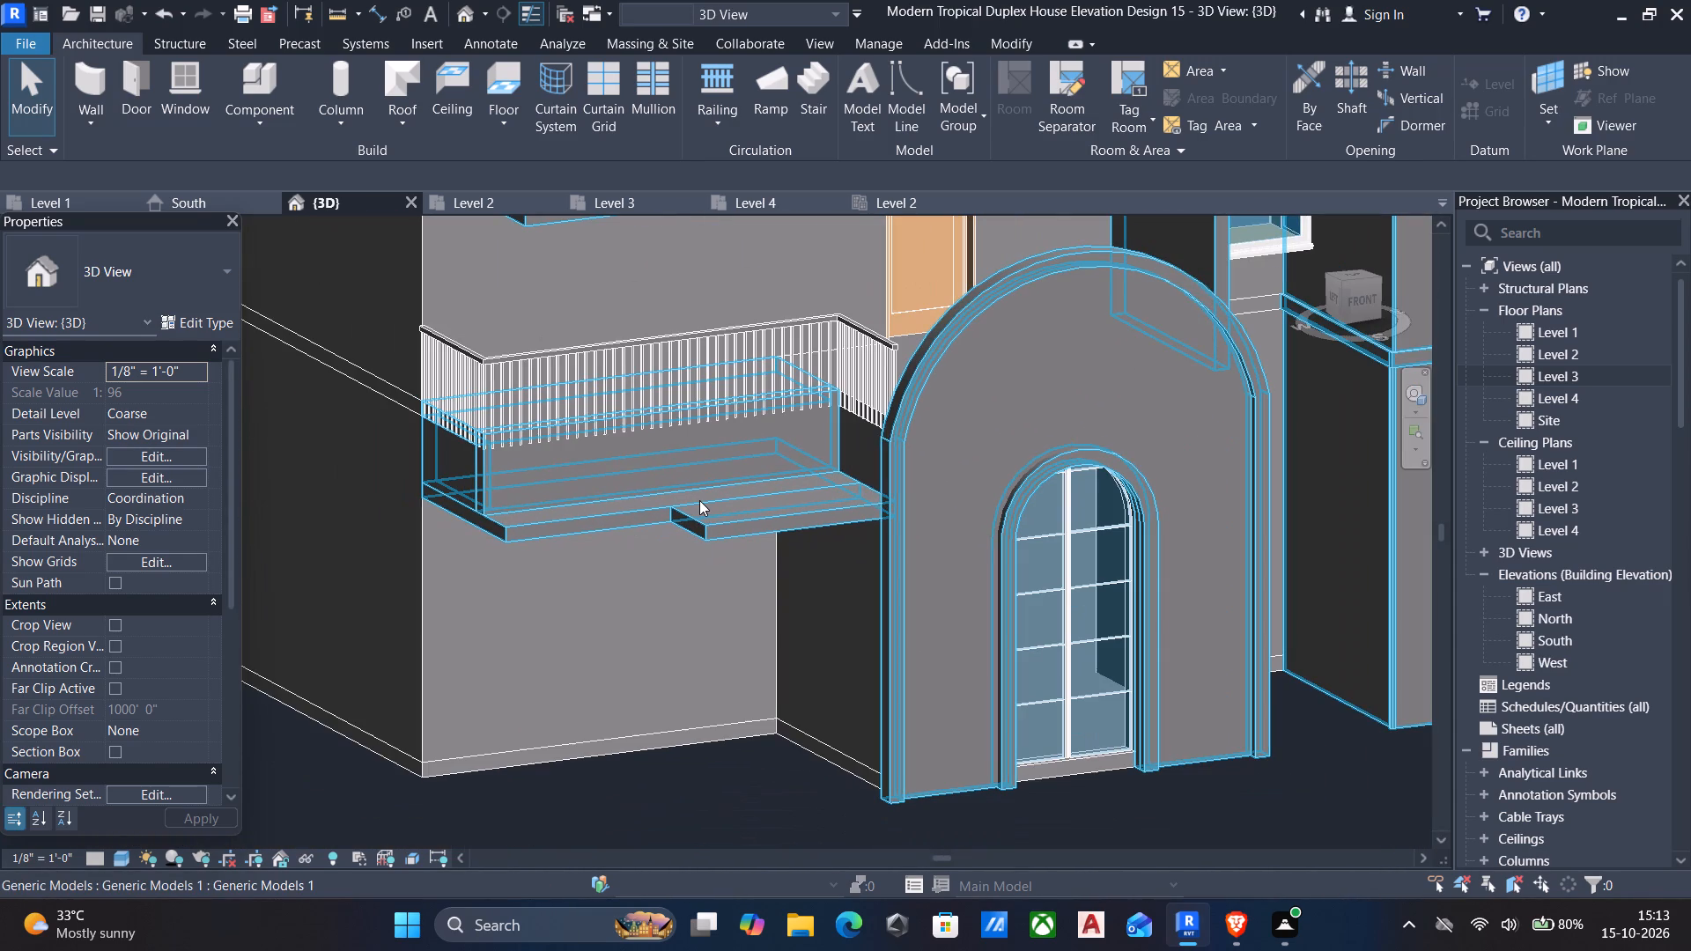
Set the balcony railing's base offset to 6".
{"action": "left_click", "coordinate": [532, 395]}
{"action": "key", "text": "Escape"}
{"action": "left_click", "coordinate": [506, 360]}
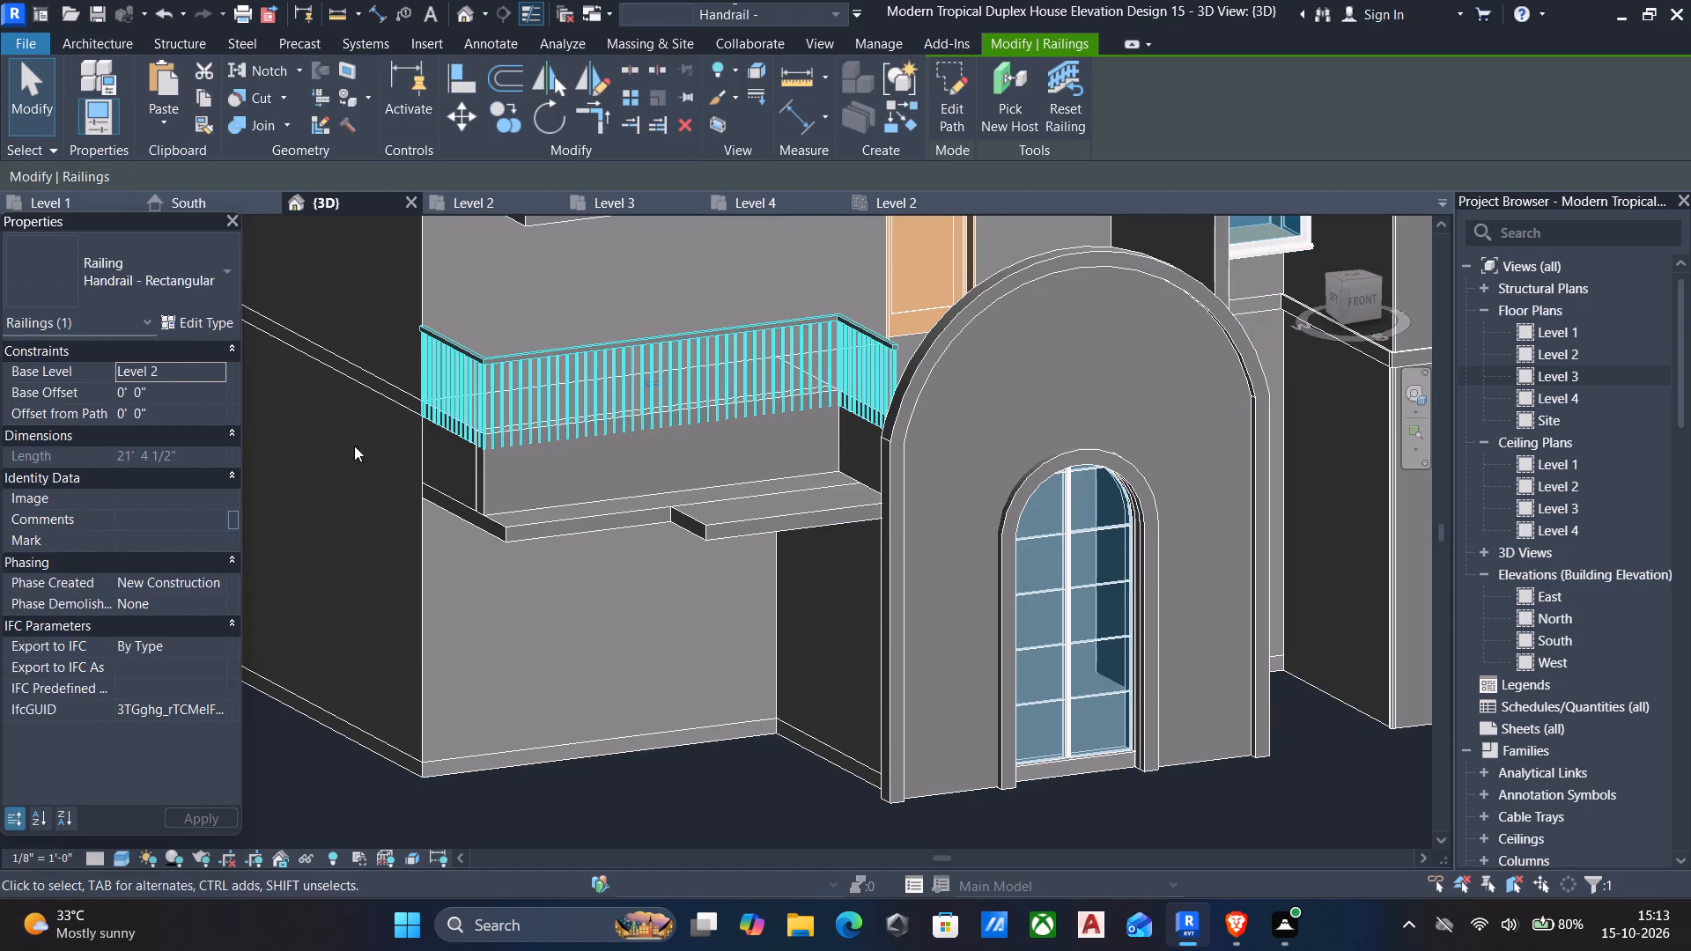
{"action": "left_click", "coordinate": [221, 394]}
{"action": "key", "text": "6"}
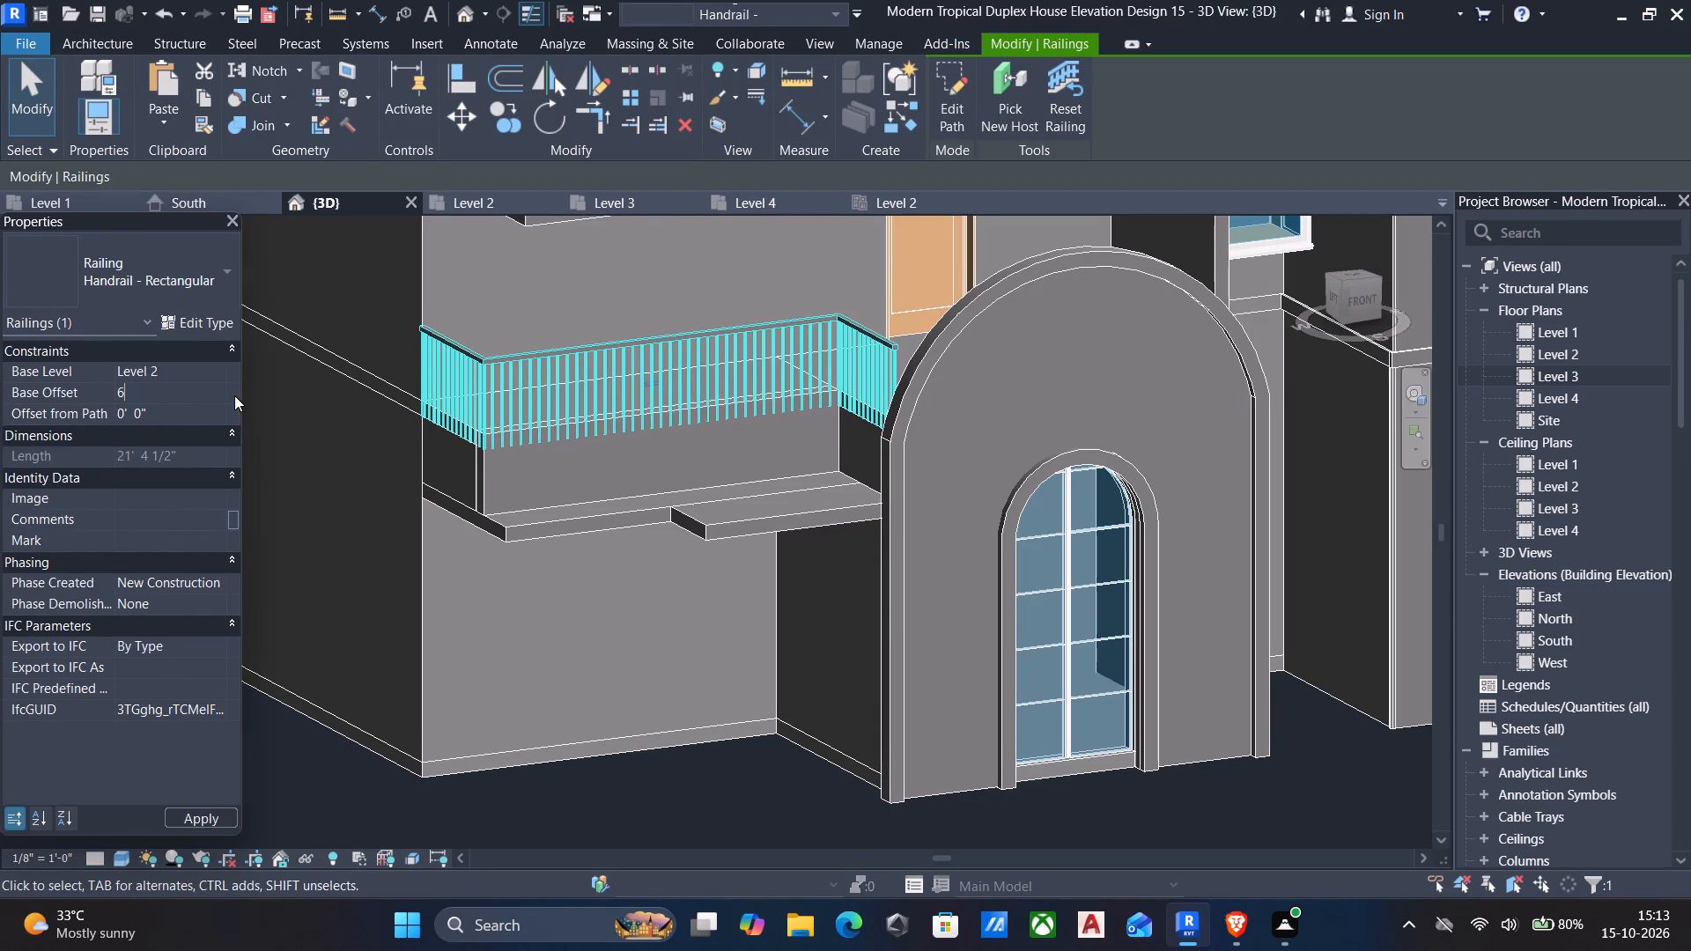
{"action": "key", "text": "shift+quotedbl"}
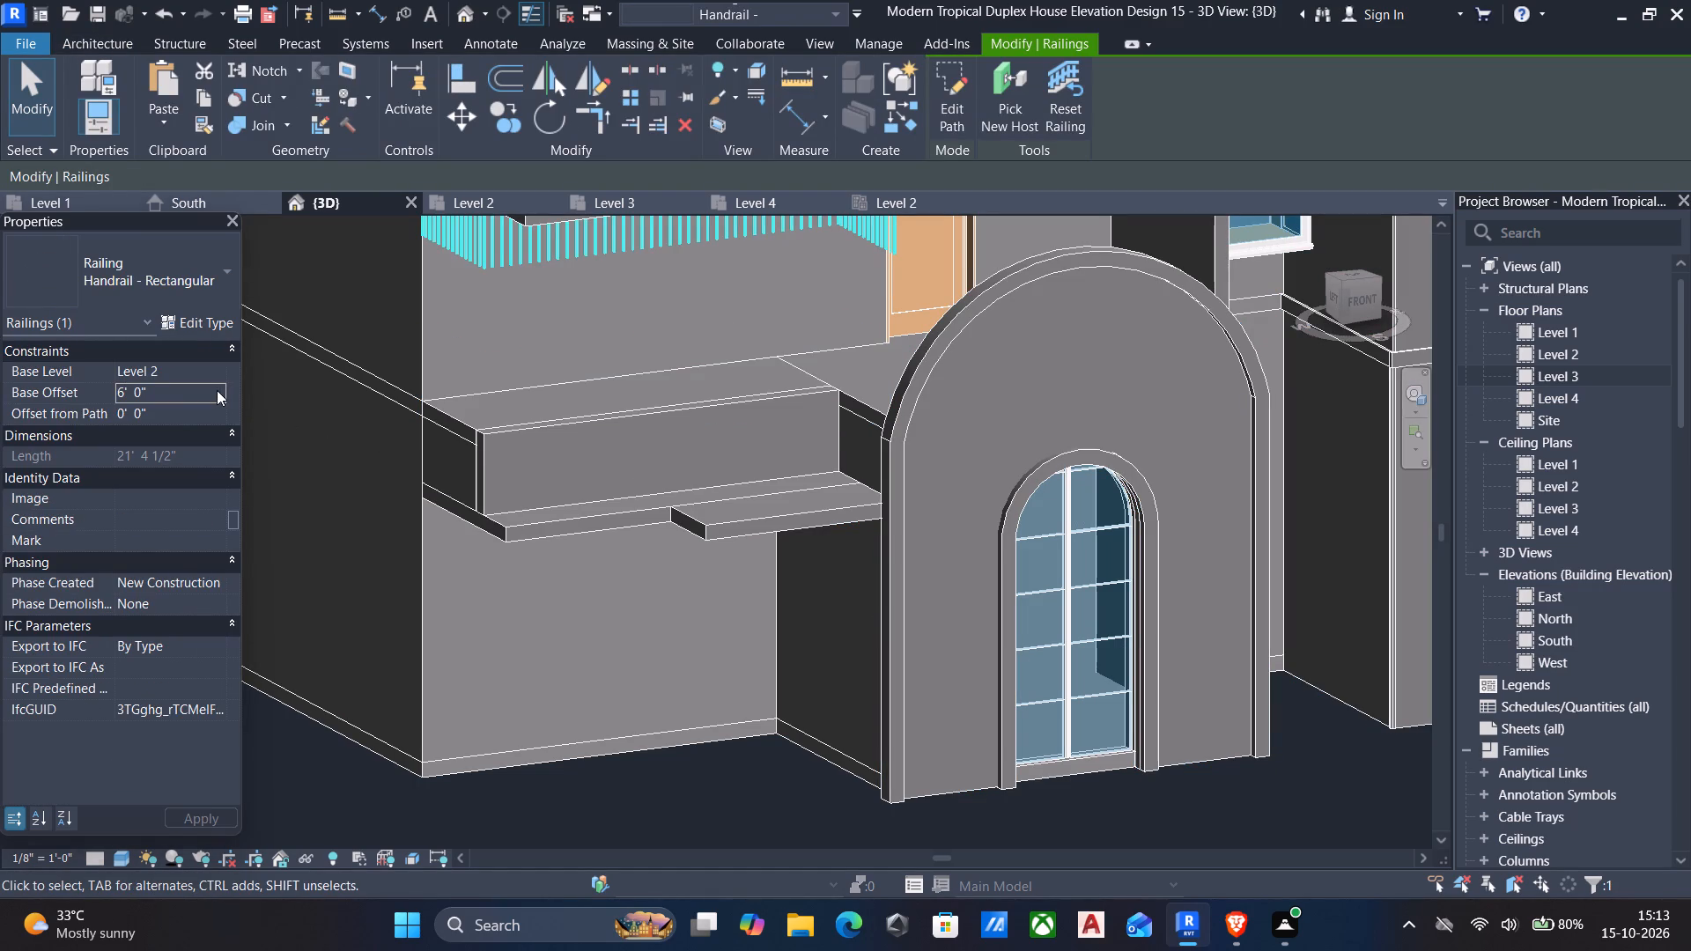
{"action": "left_click", "coordinate": [217, 390]}
{"action": "type", "text": "6\""}
{"action": "key", "text": "Return"}
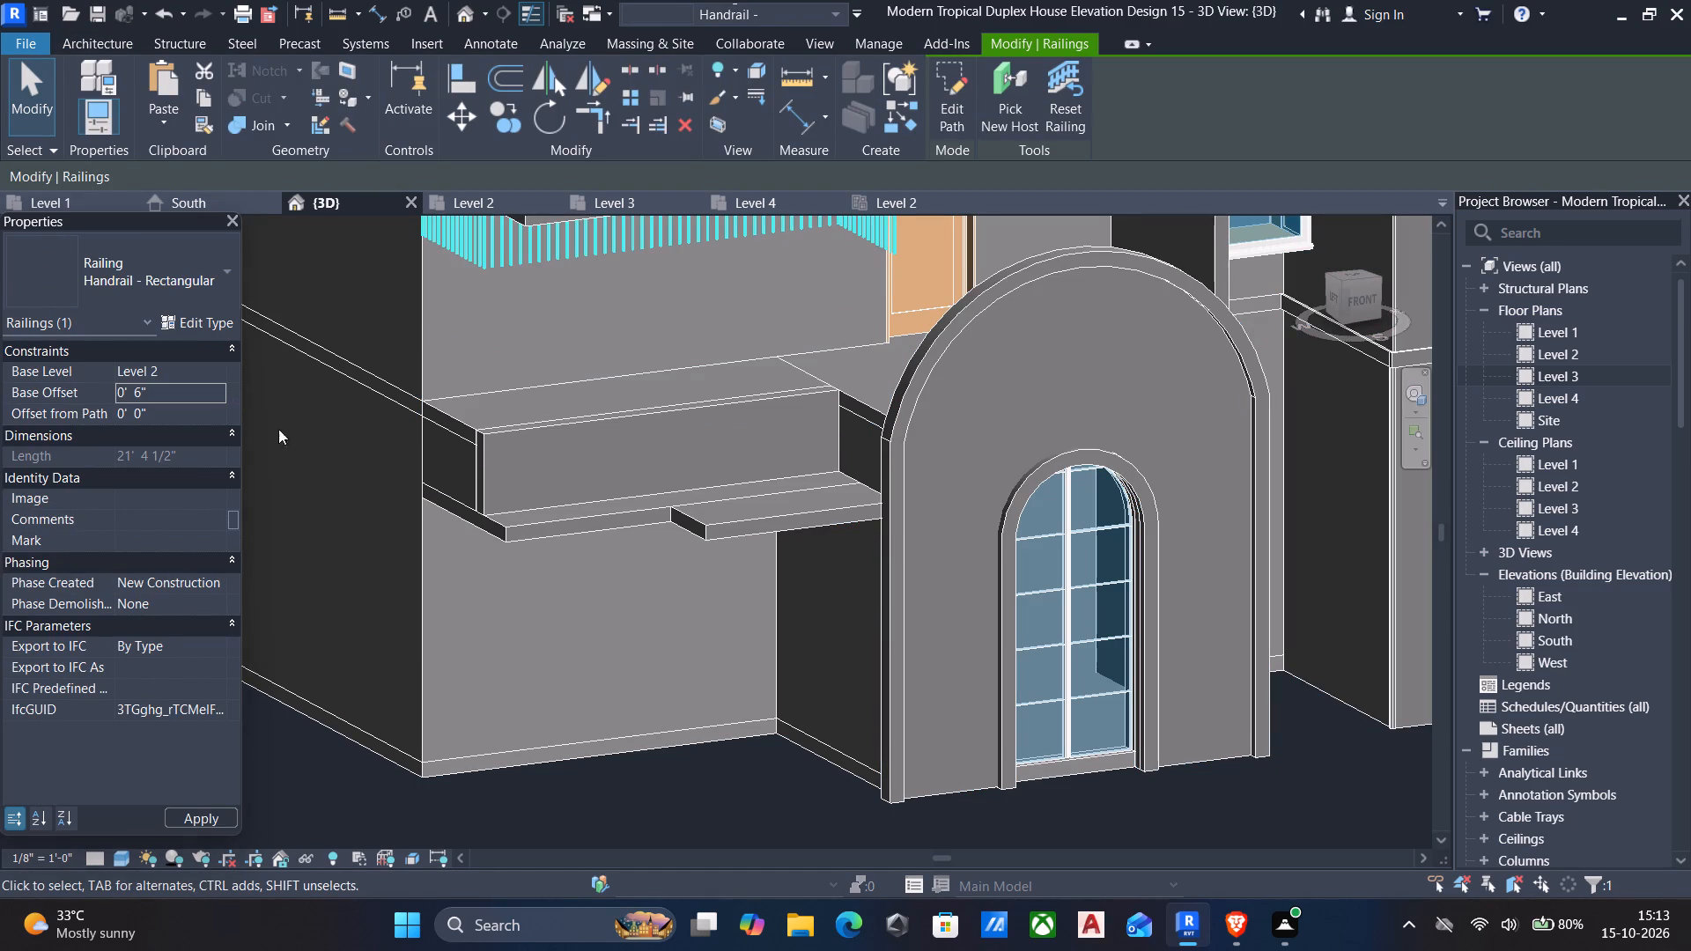
{"action": "key", "text": "Escape"}
Examine the railing's seating on the balcony parapet and the whole front elevation in 3D.
{"action": "scroll", "coordinate": [650, 431], "scroll_direction": "up", "scroll_amount": 1}
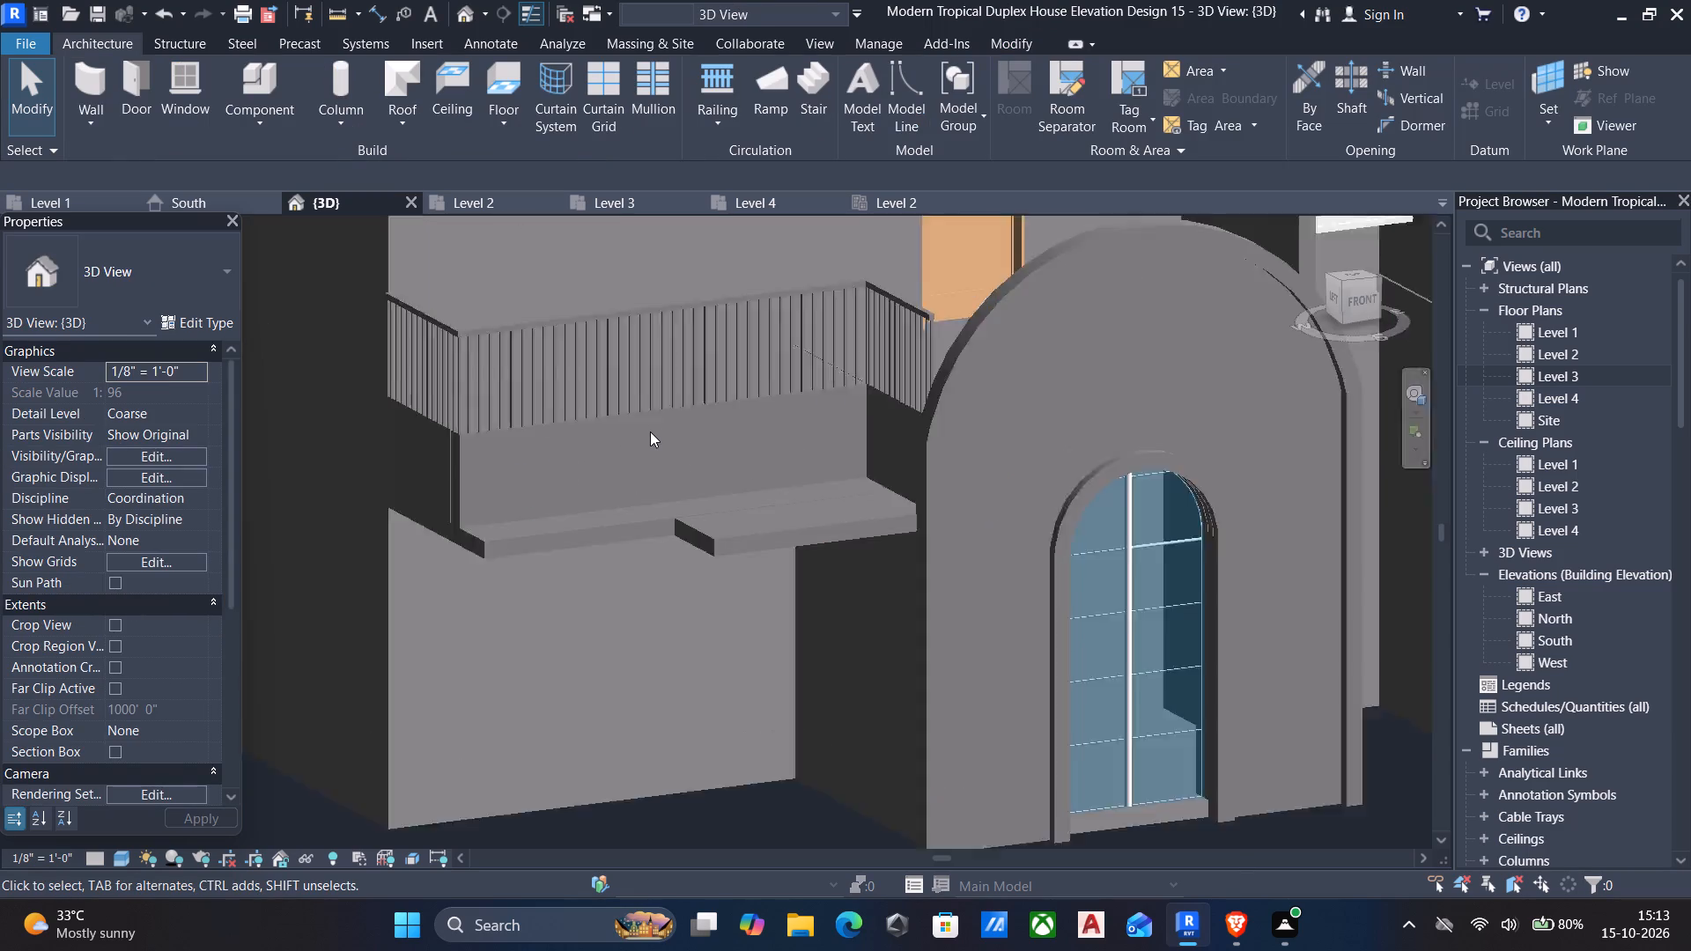
{"action": "scroll", "coordinate": [650, 431], "scroll_direction": "up", "scroll_amount": 3}
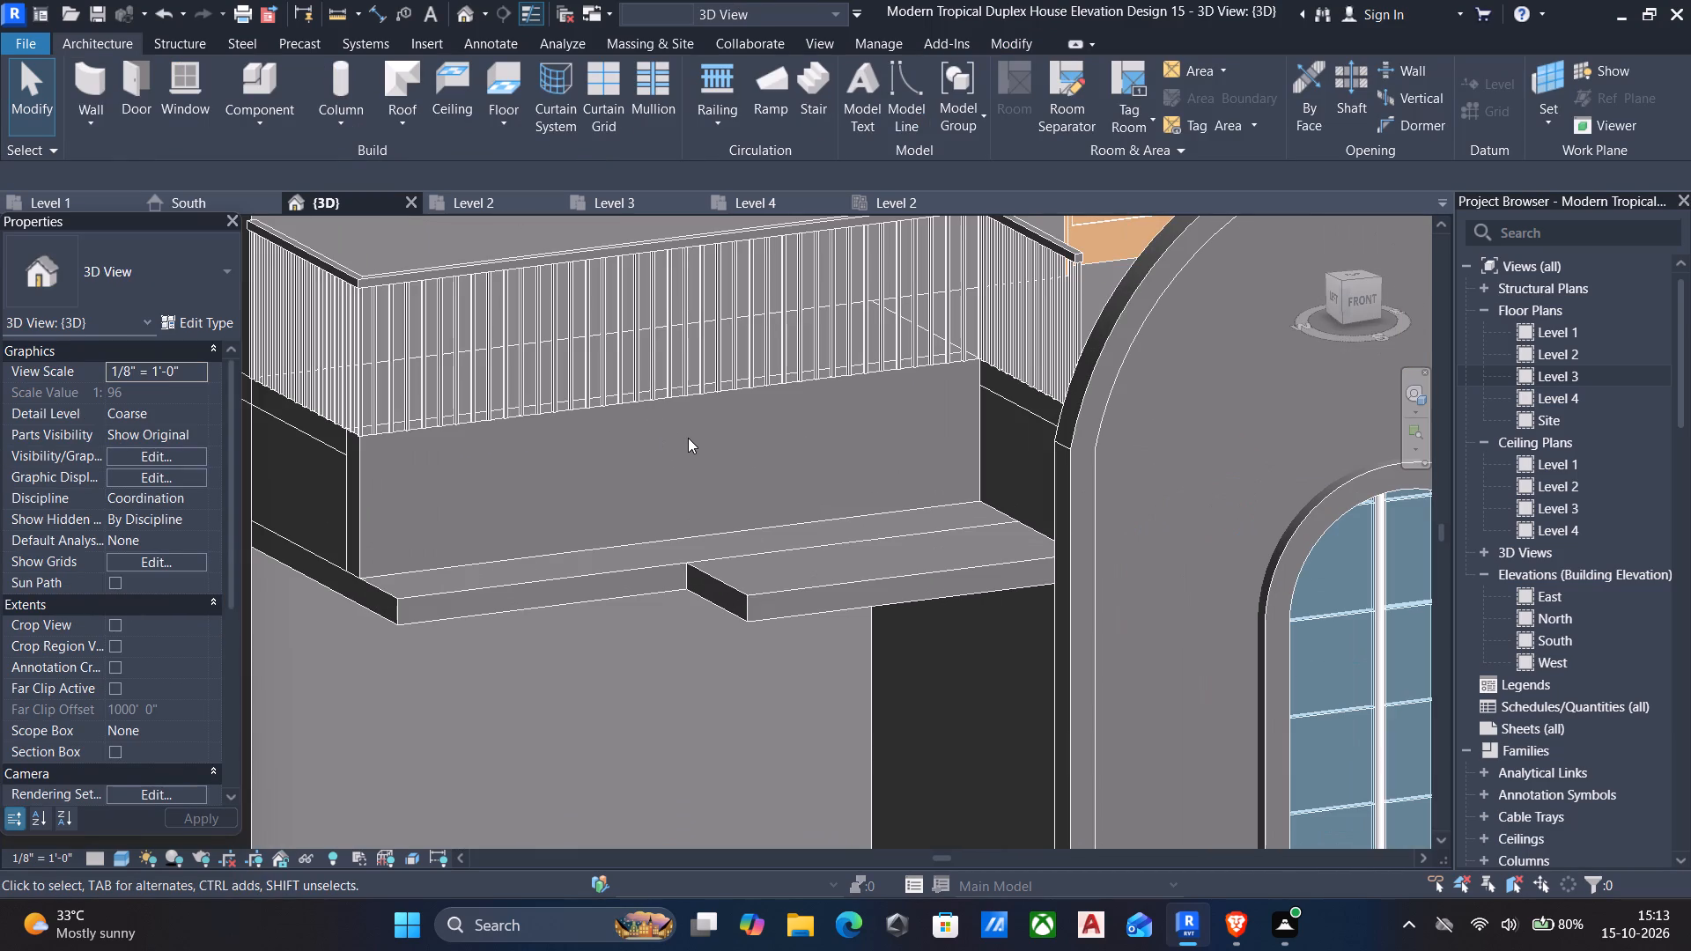
{"action": "scroll", "coordinate": [688, 438], "scroll_direction": "down", "scroll_amount": 2}
{"action": "middle_click_drag", "start_coordinate": [688, 438], "coordinate": [668, 523], "text": "shift"}
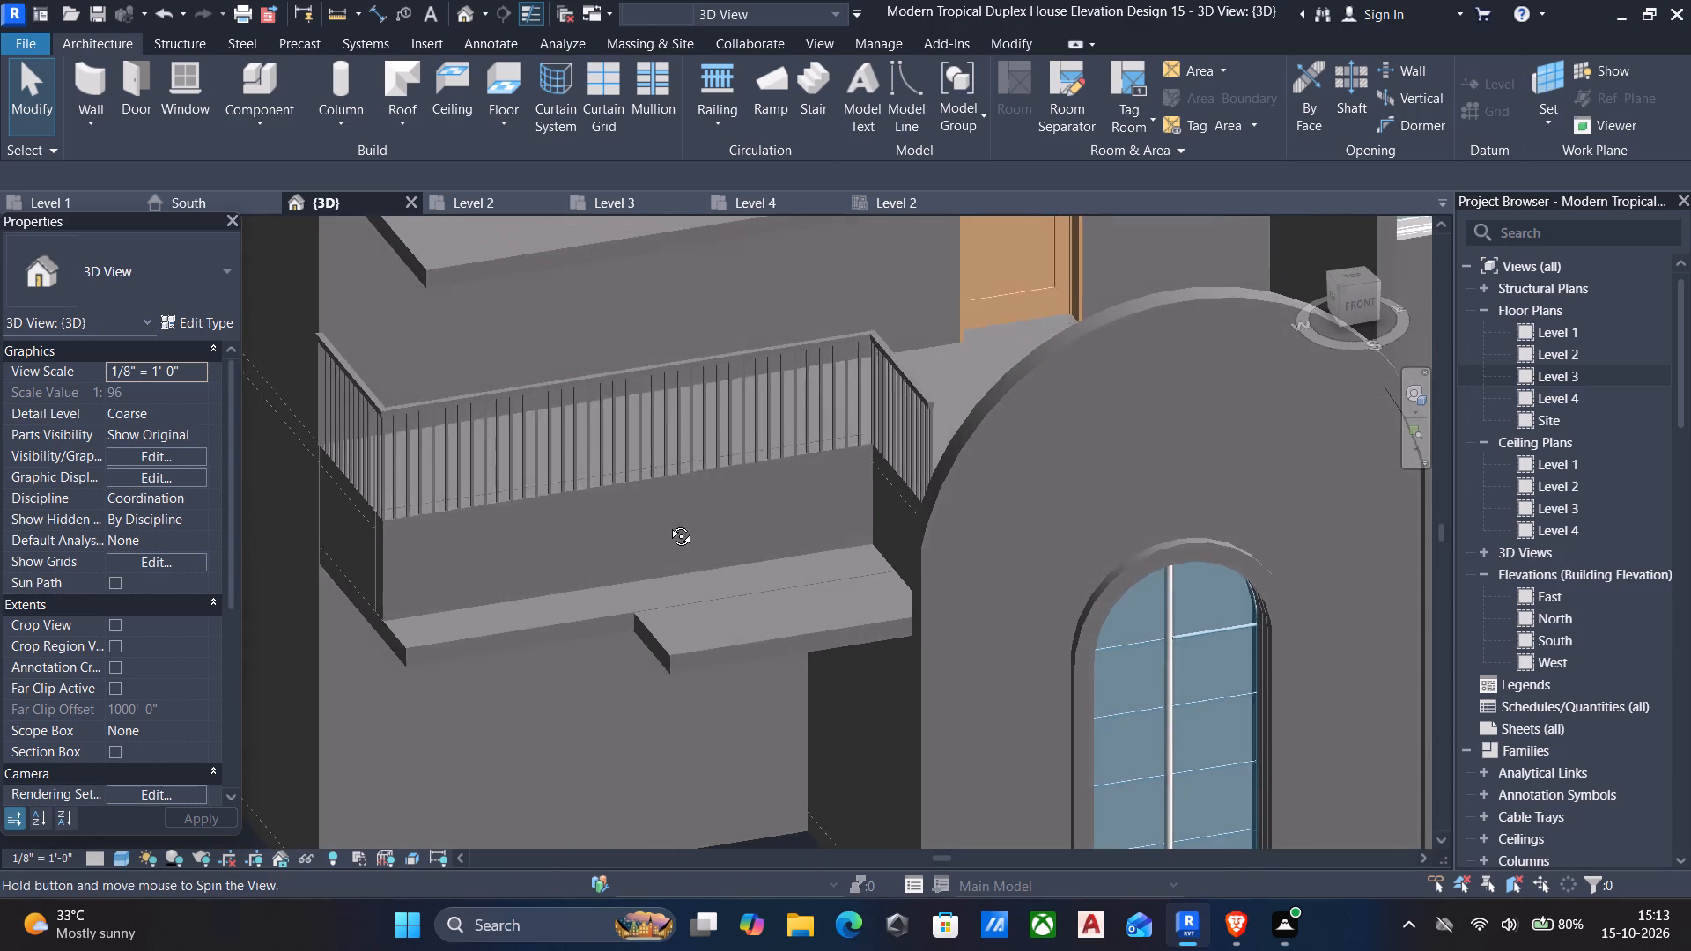
{"action": "middle_click_drag", "start_coordinate": [668, 523], "coordinate": [668, 526], "text": "shift"}
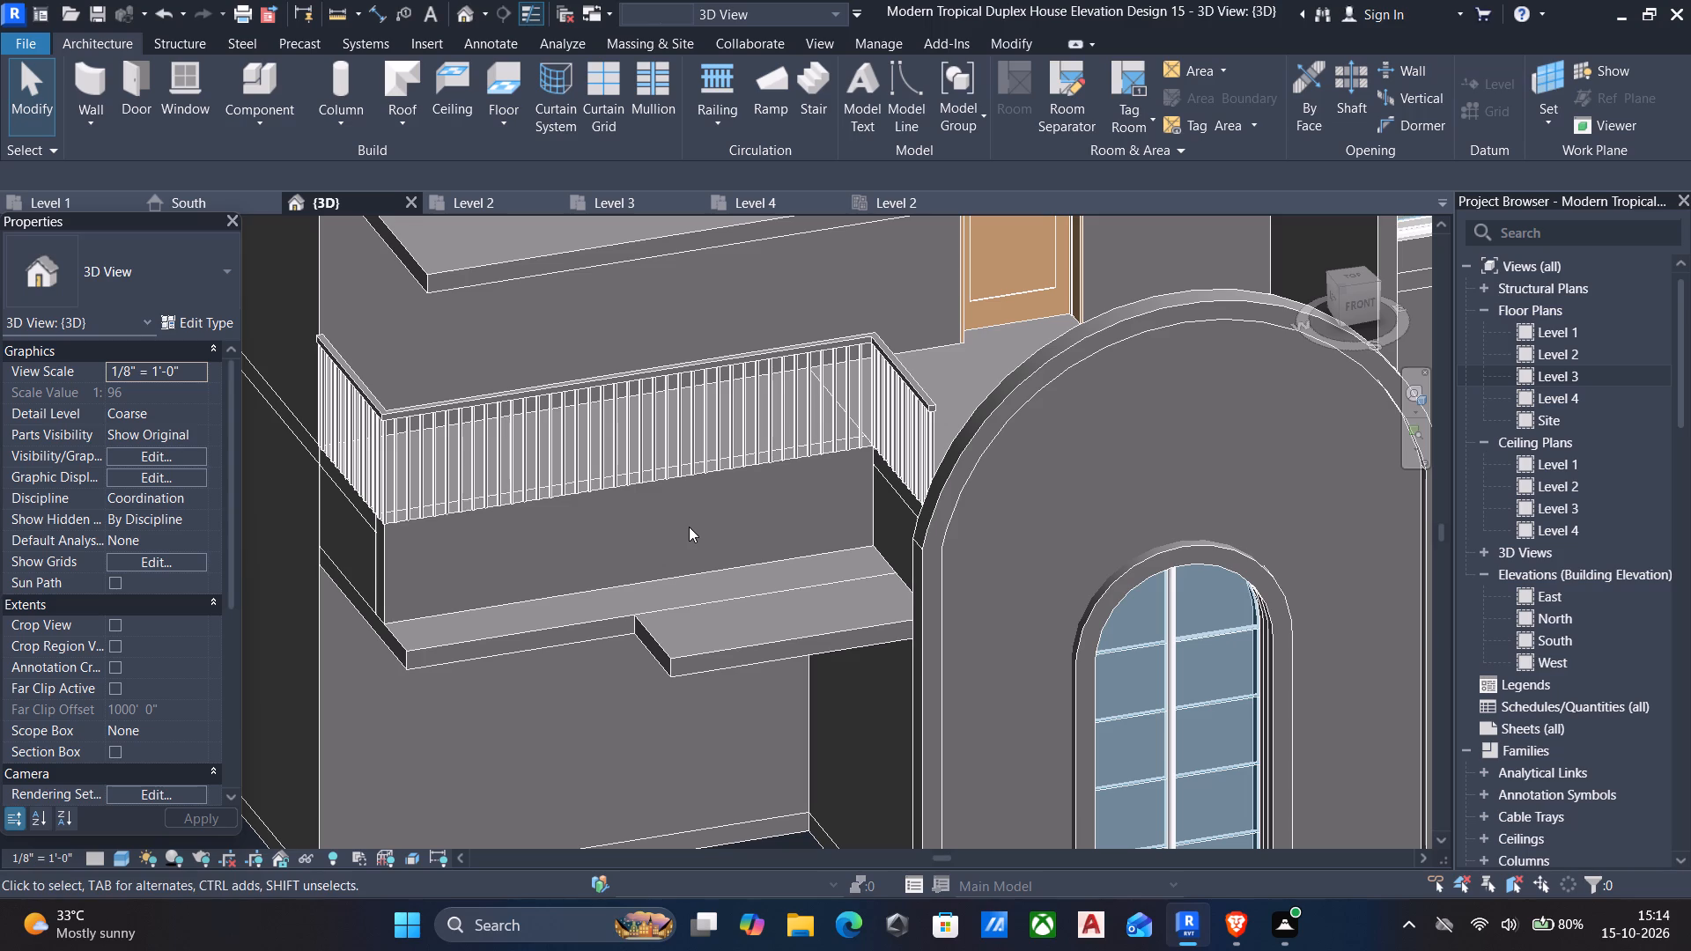
{"action": "scroll", "coordinate": [619, 502], "scroll_direction": "down", "scroll_amount": 4}
{"action": "middle_click_drag", "start_coordinate": [724, 542], "coordinate": [676, 372], "text": "shift"}
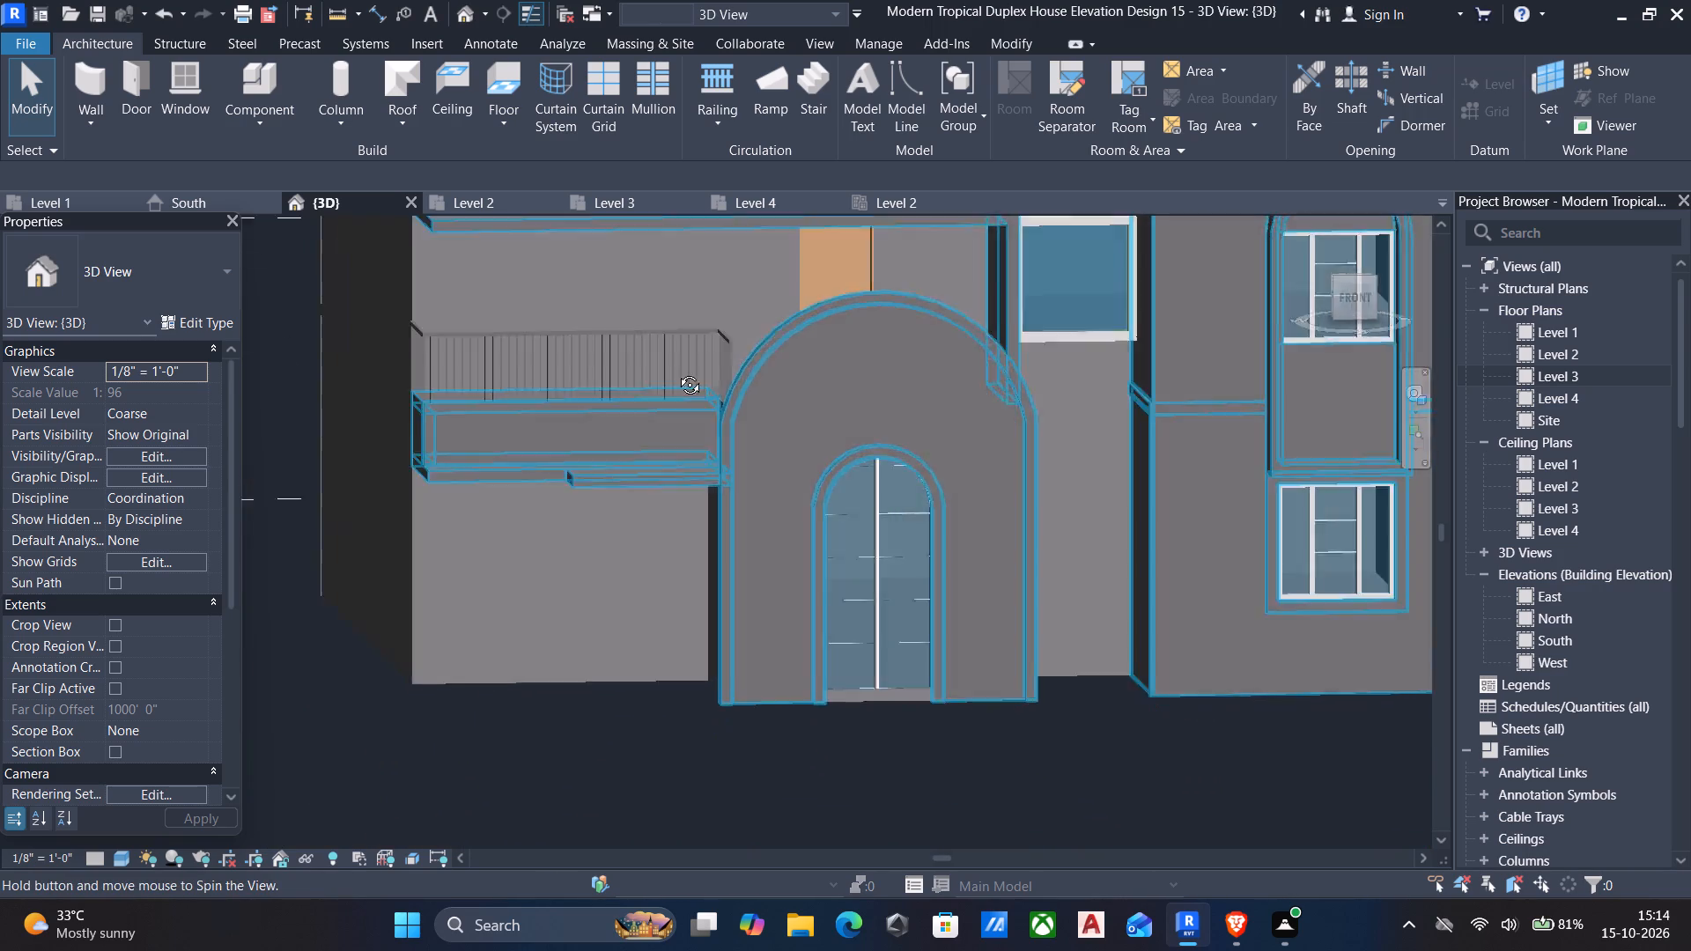
{"action": "middle_click_drag", "start_coordinate": [676, 372], "coordinate": [733, 360], "text": "shift"}
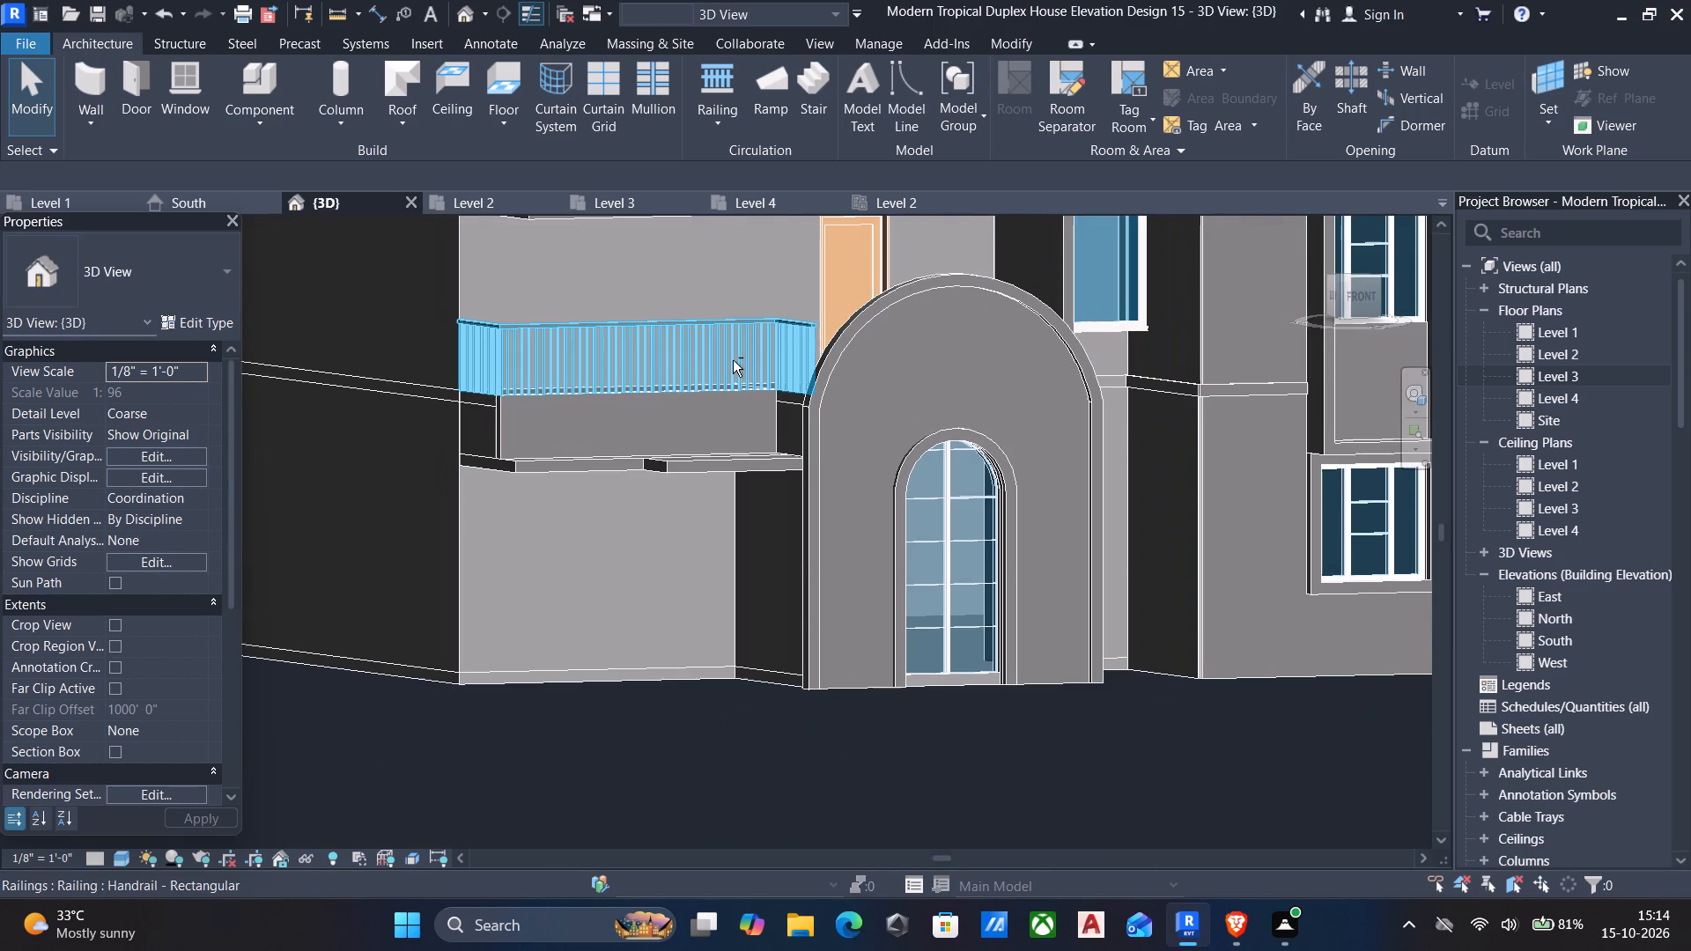
{"action": "scroll", "coordinate": [733, 360], "scroll_direction": "down", "scroll_amount": 5}
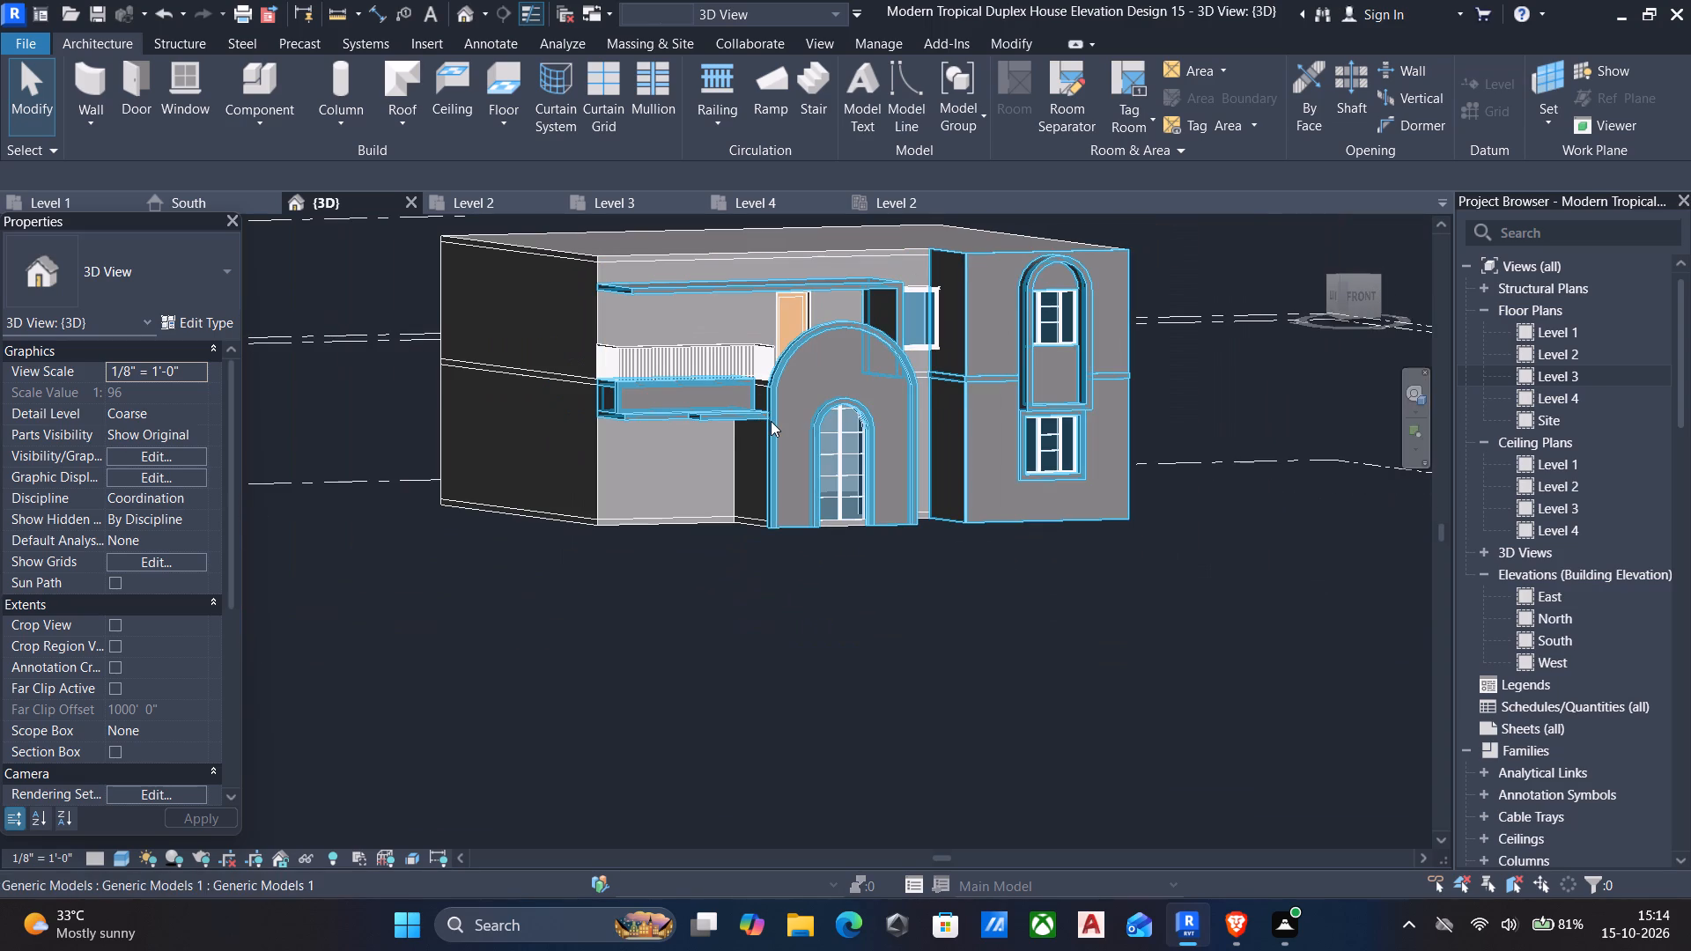
{"action": "middle_click_drag", "start_coordinate": [733, 432], "coordinate": [639, 481]}
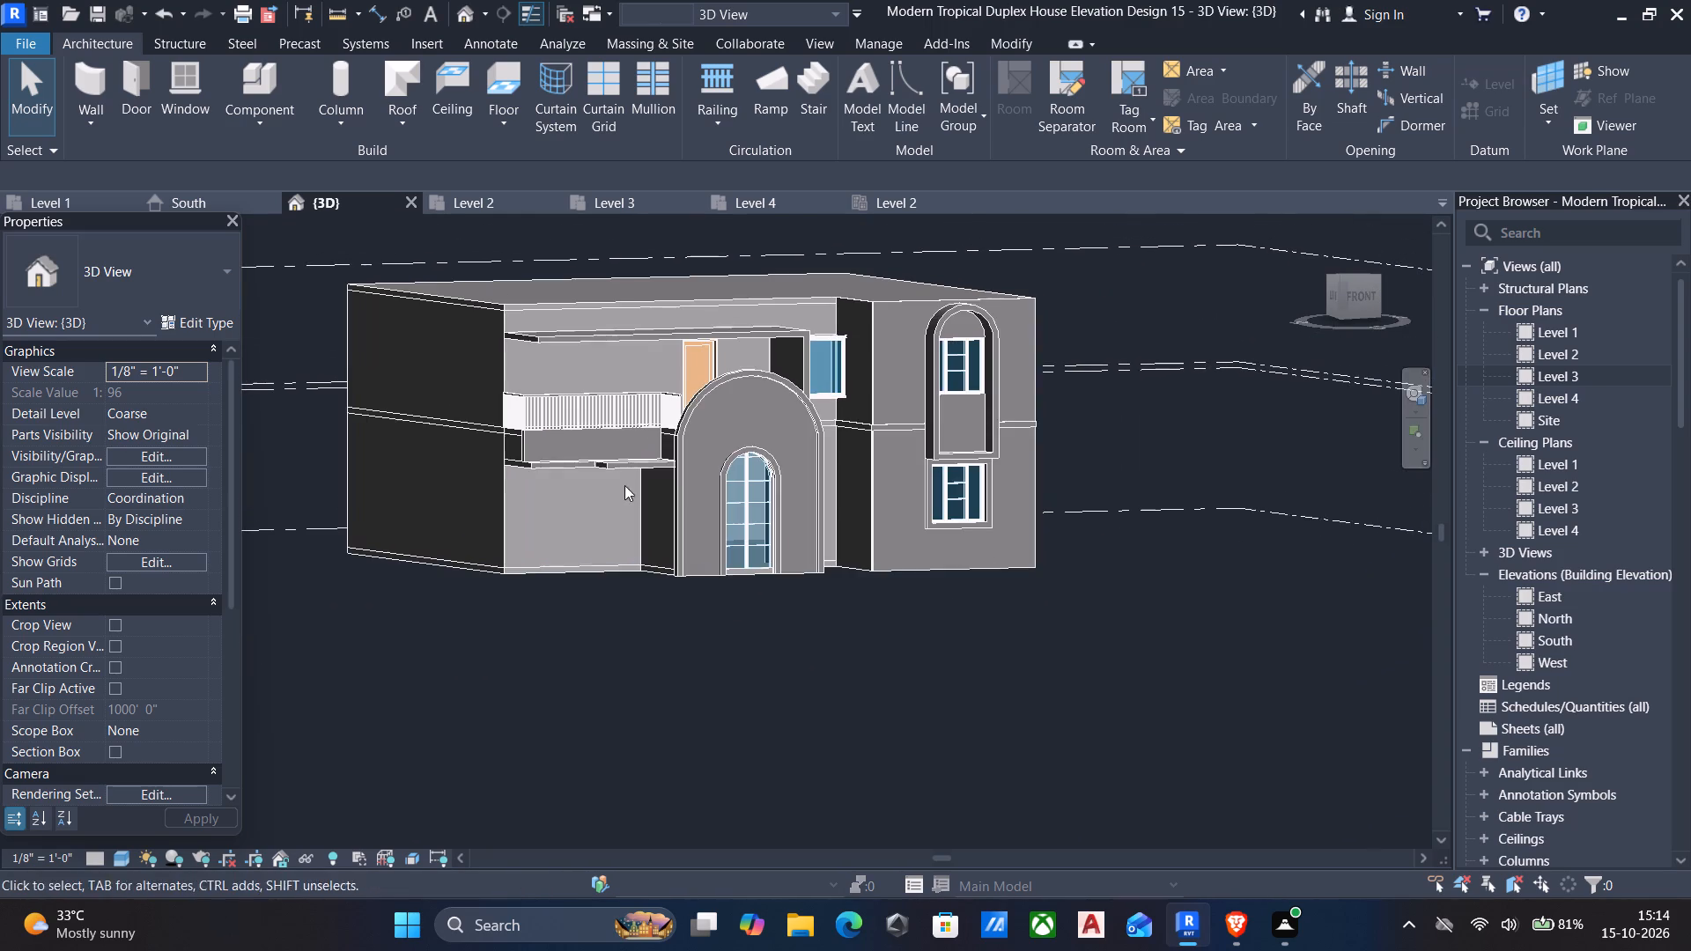
Open the Level 4 floor plan.
{"action": "double_click", "coordinate": [1560, 402]}
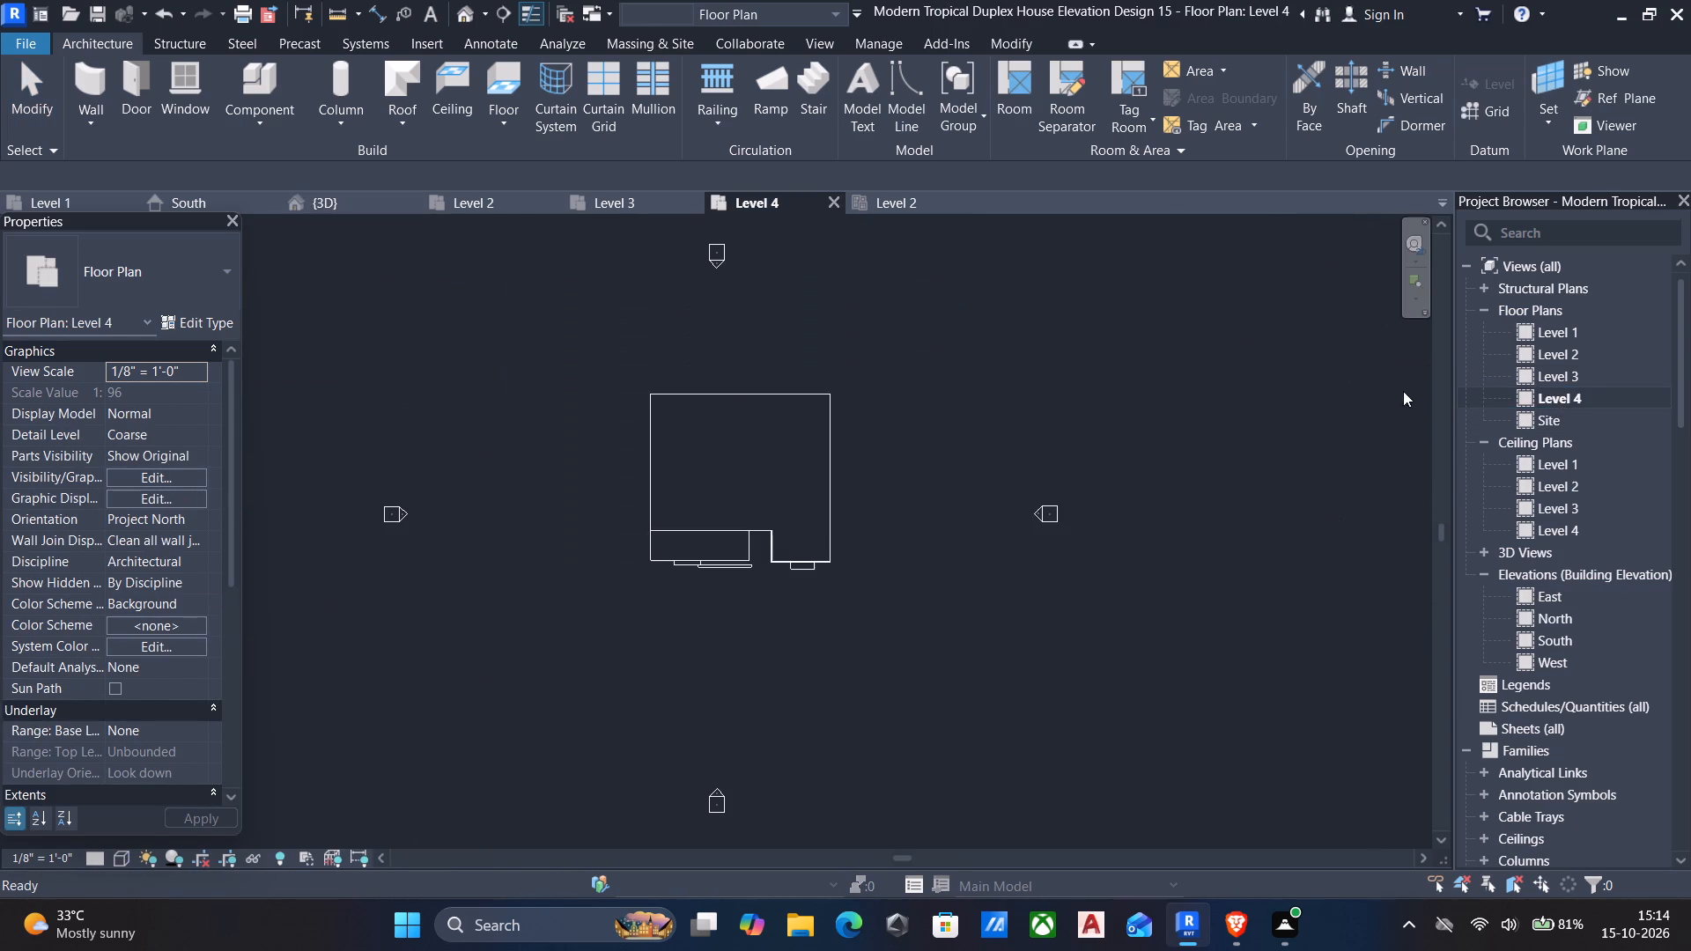
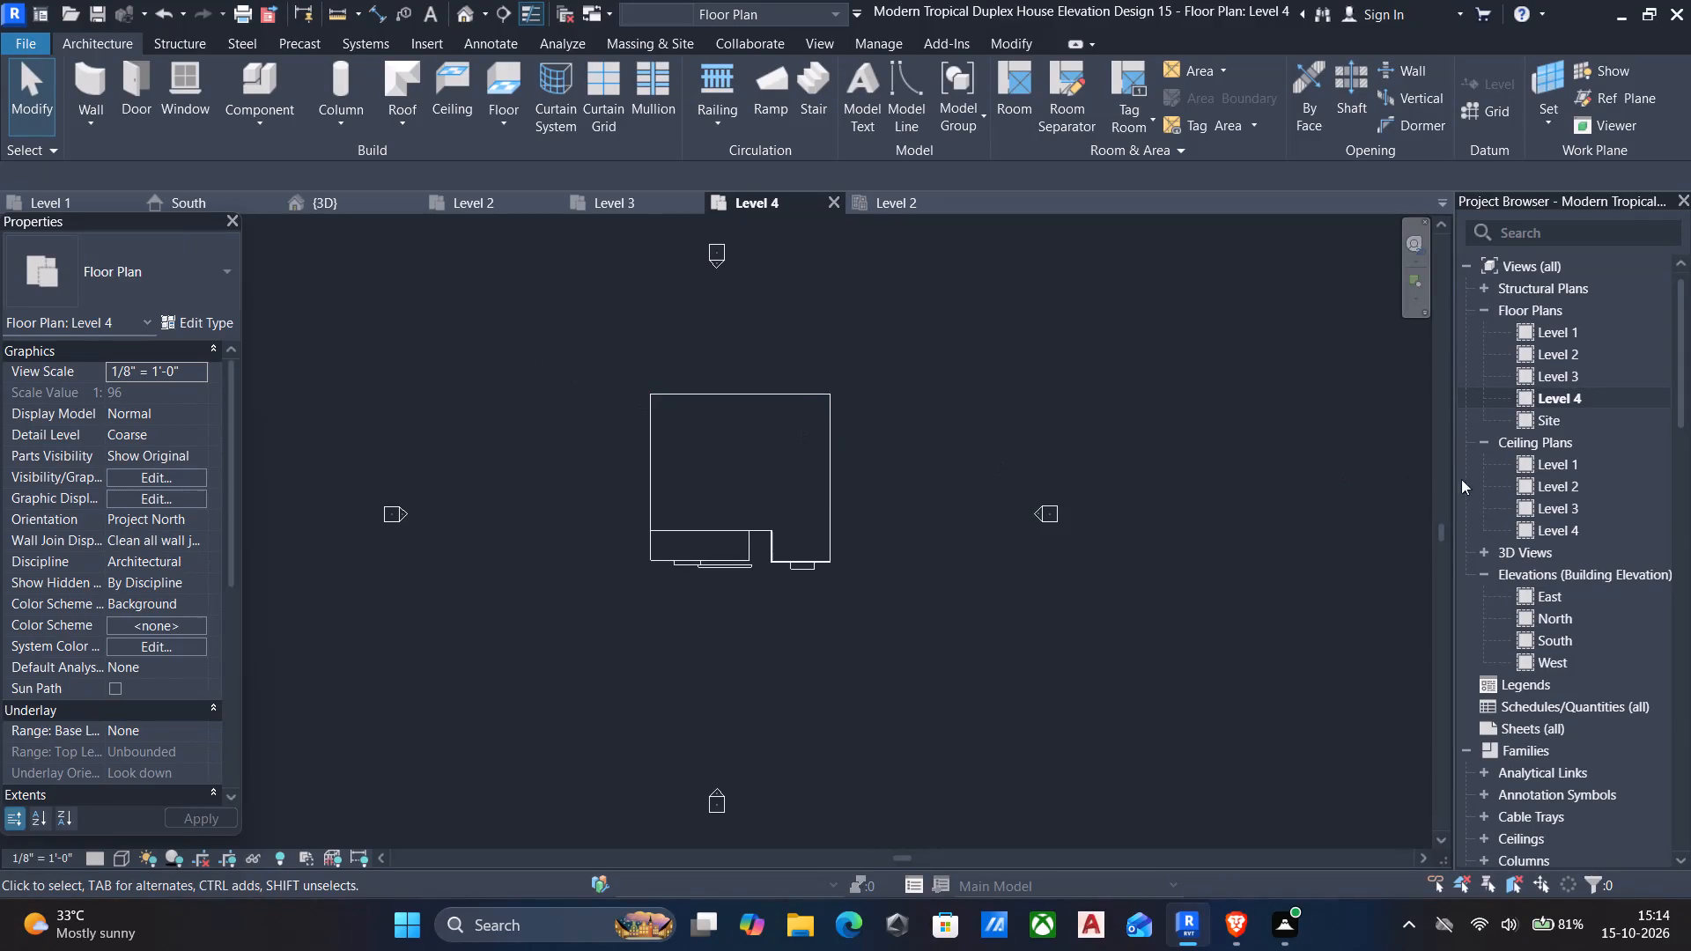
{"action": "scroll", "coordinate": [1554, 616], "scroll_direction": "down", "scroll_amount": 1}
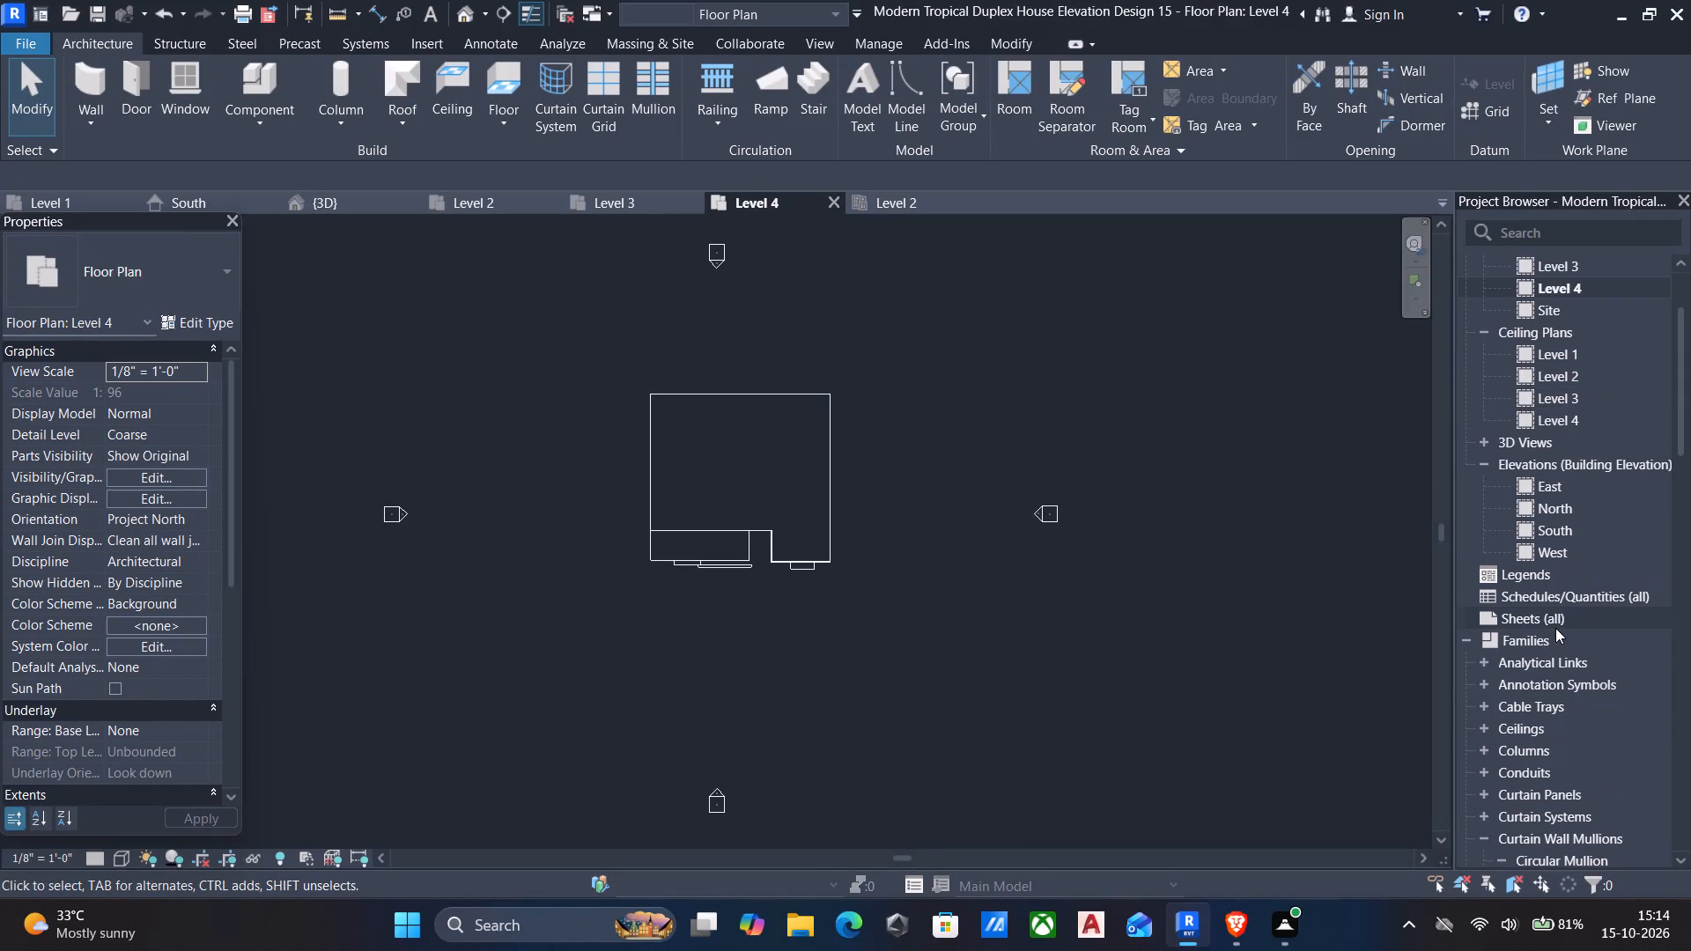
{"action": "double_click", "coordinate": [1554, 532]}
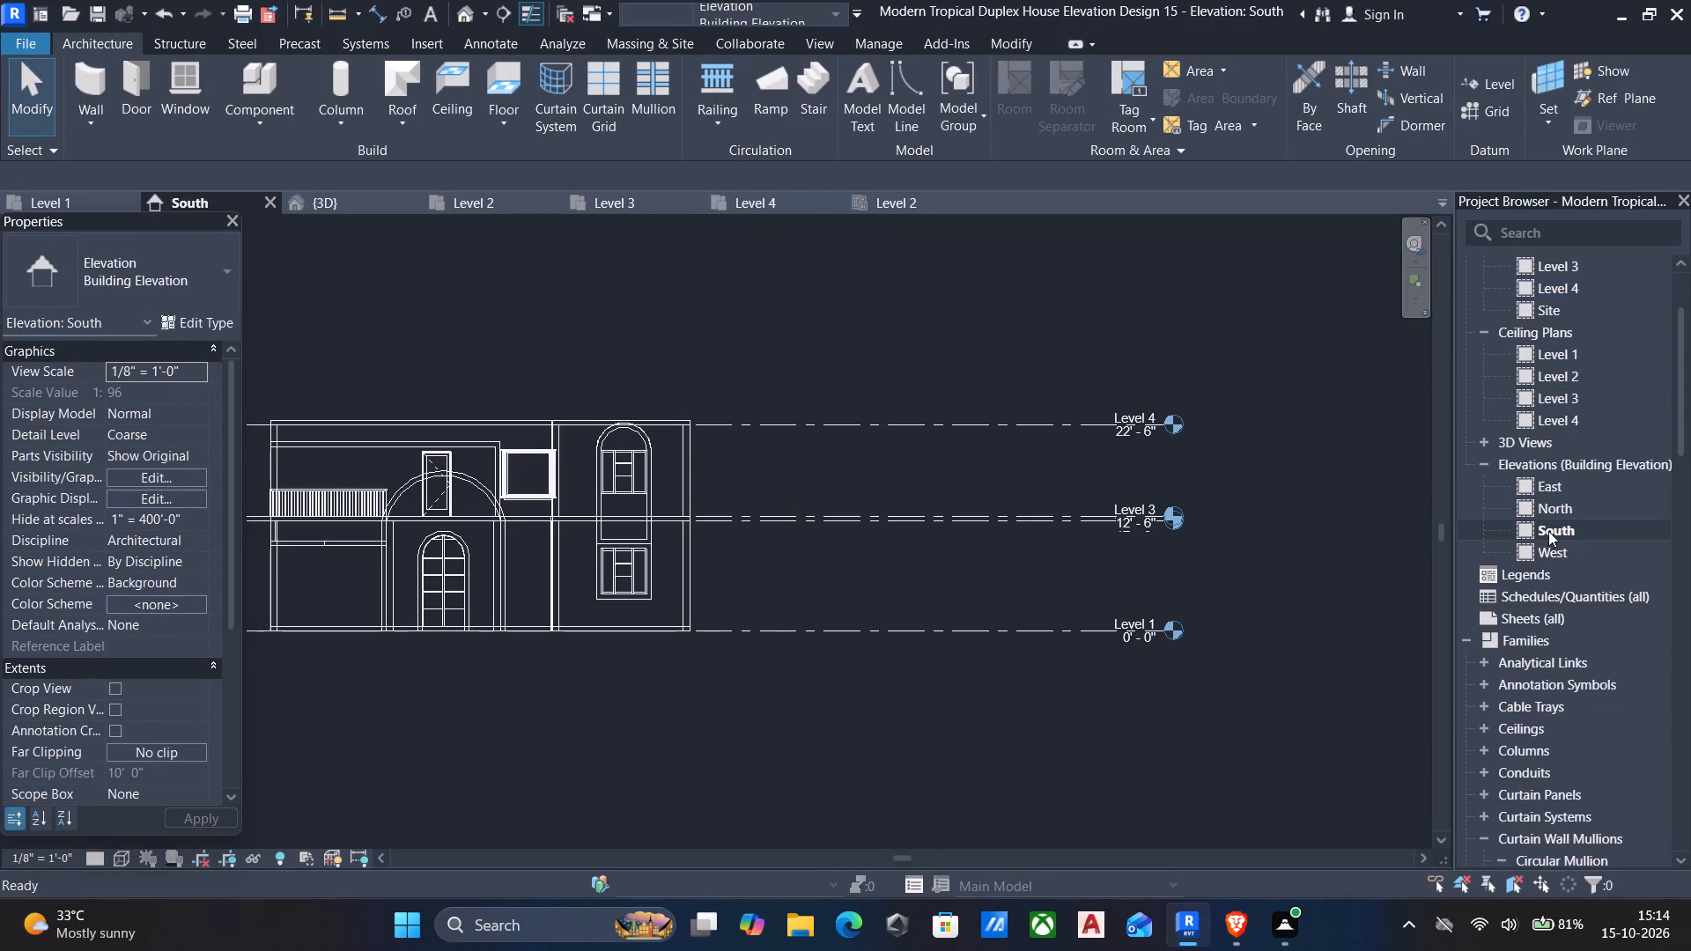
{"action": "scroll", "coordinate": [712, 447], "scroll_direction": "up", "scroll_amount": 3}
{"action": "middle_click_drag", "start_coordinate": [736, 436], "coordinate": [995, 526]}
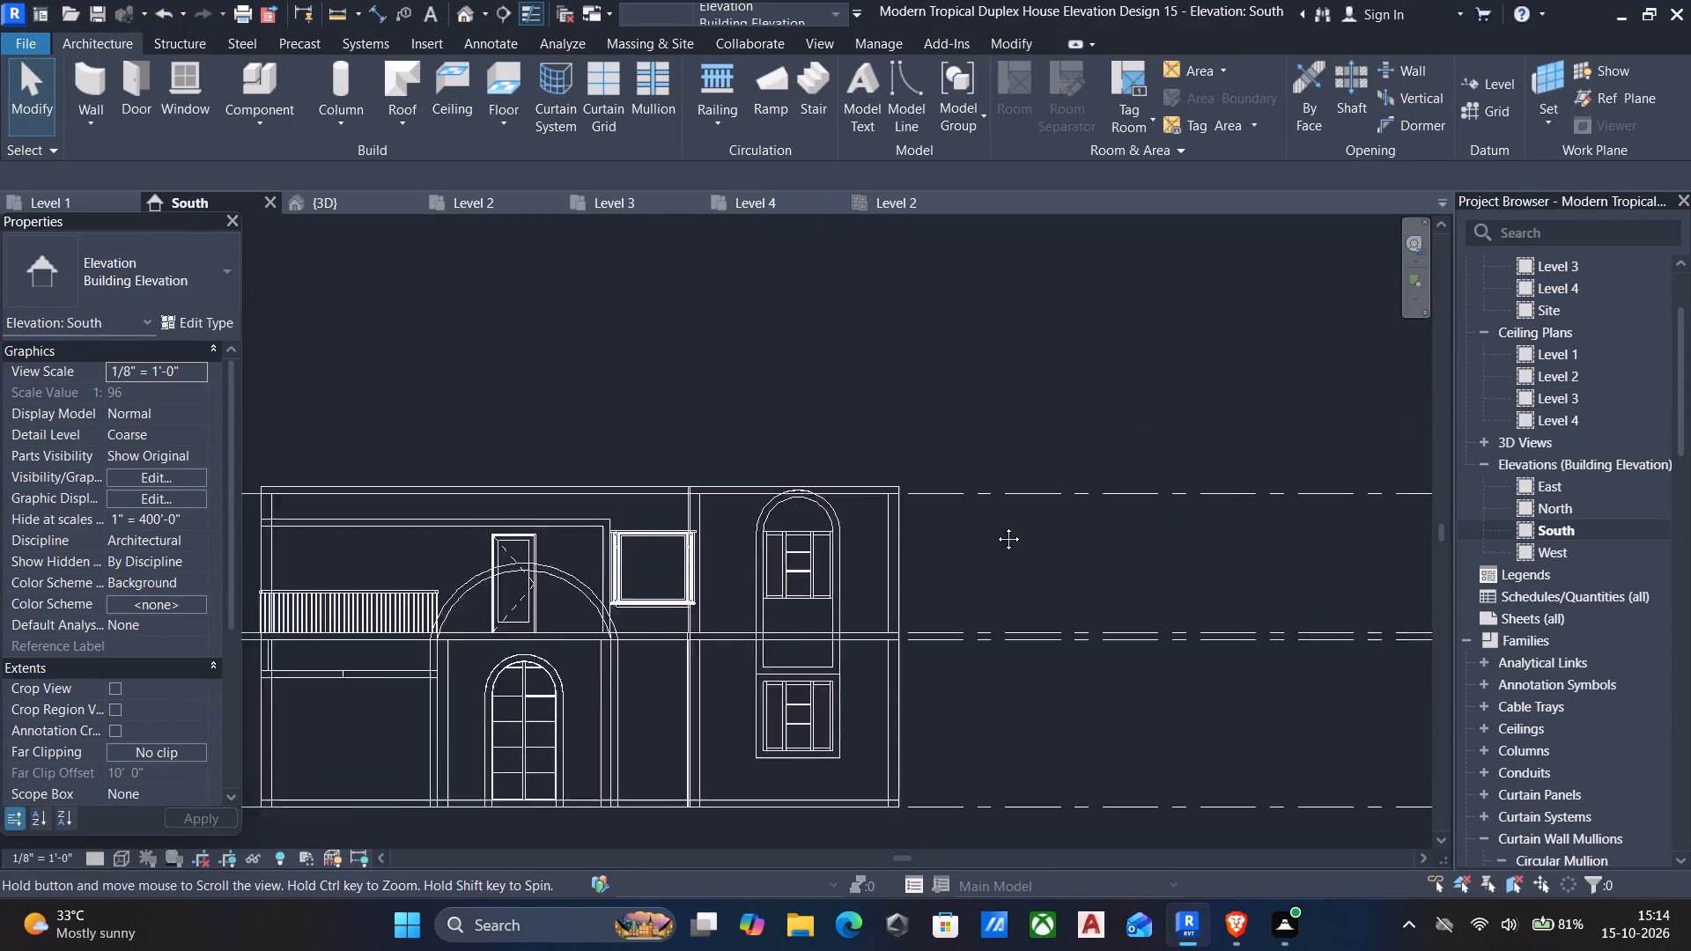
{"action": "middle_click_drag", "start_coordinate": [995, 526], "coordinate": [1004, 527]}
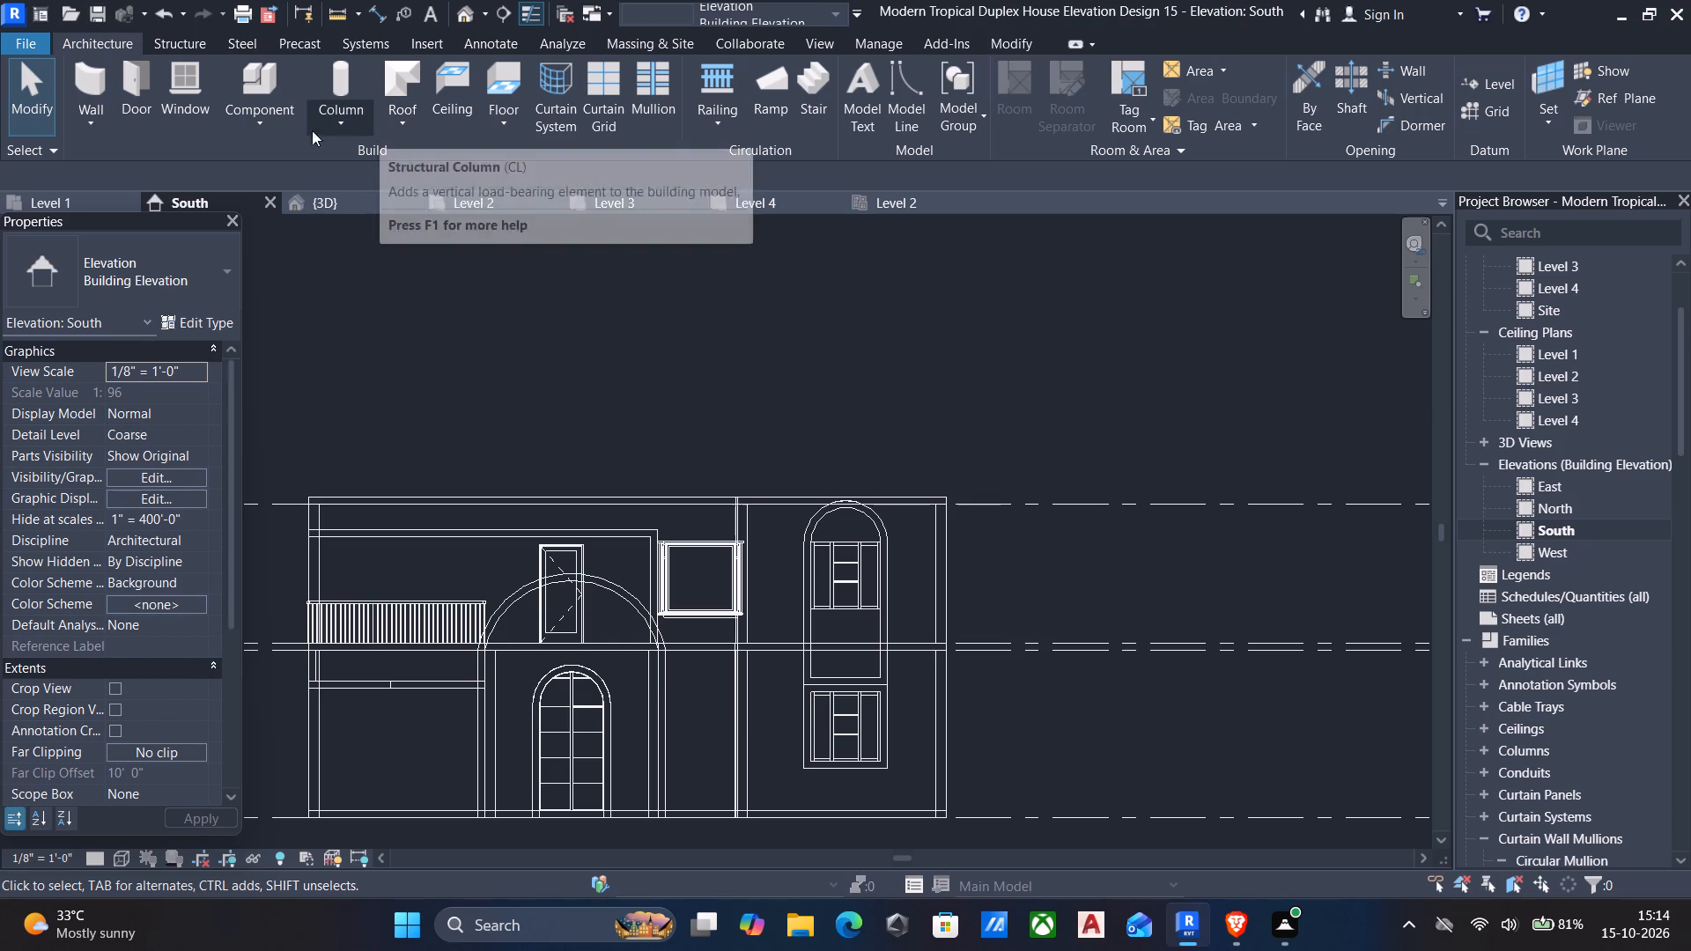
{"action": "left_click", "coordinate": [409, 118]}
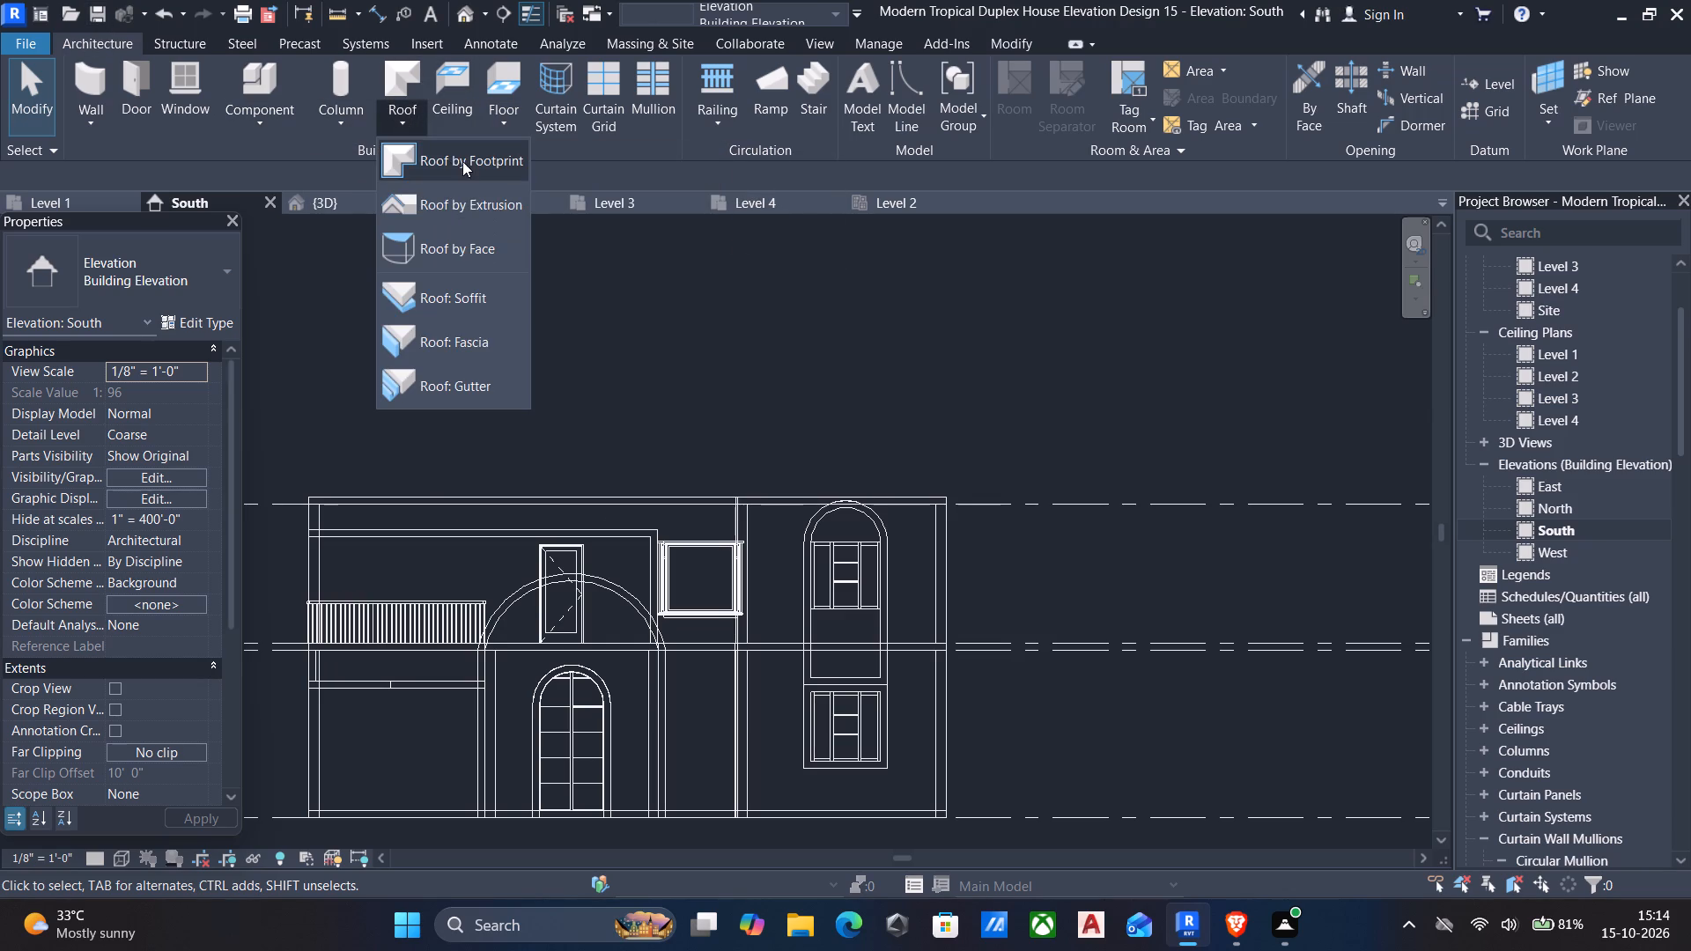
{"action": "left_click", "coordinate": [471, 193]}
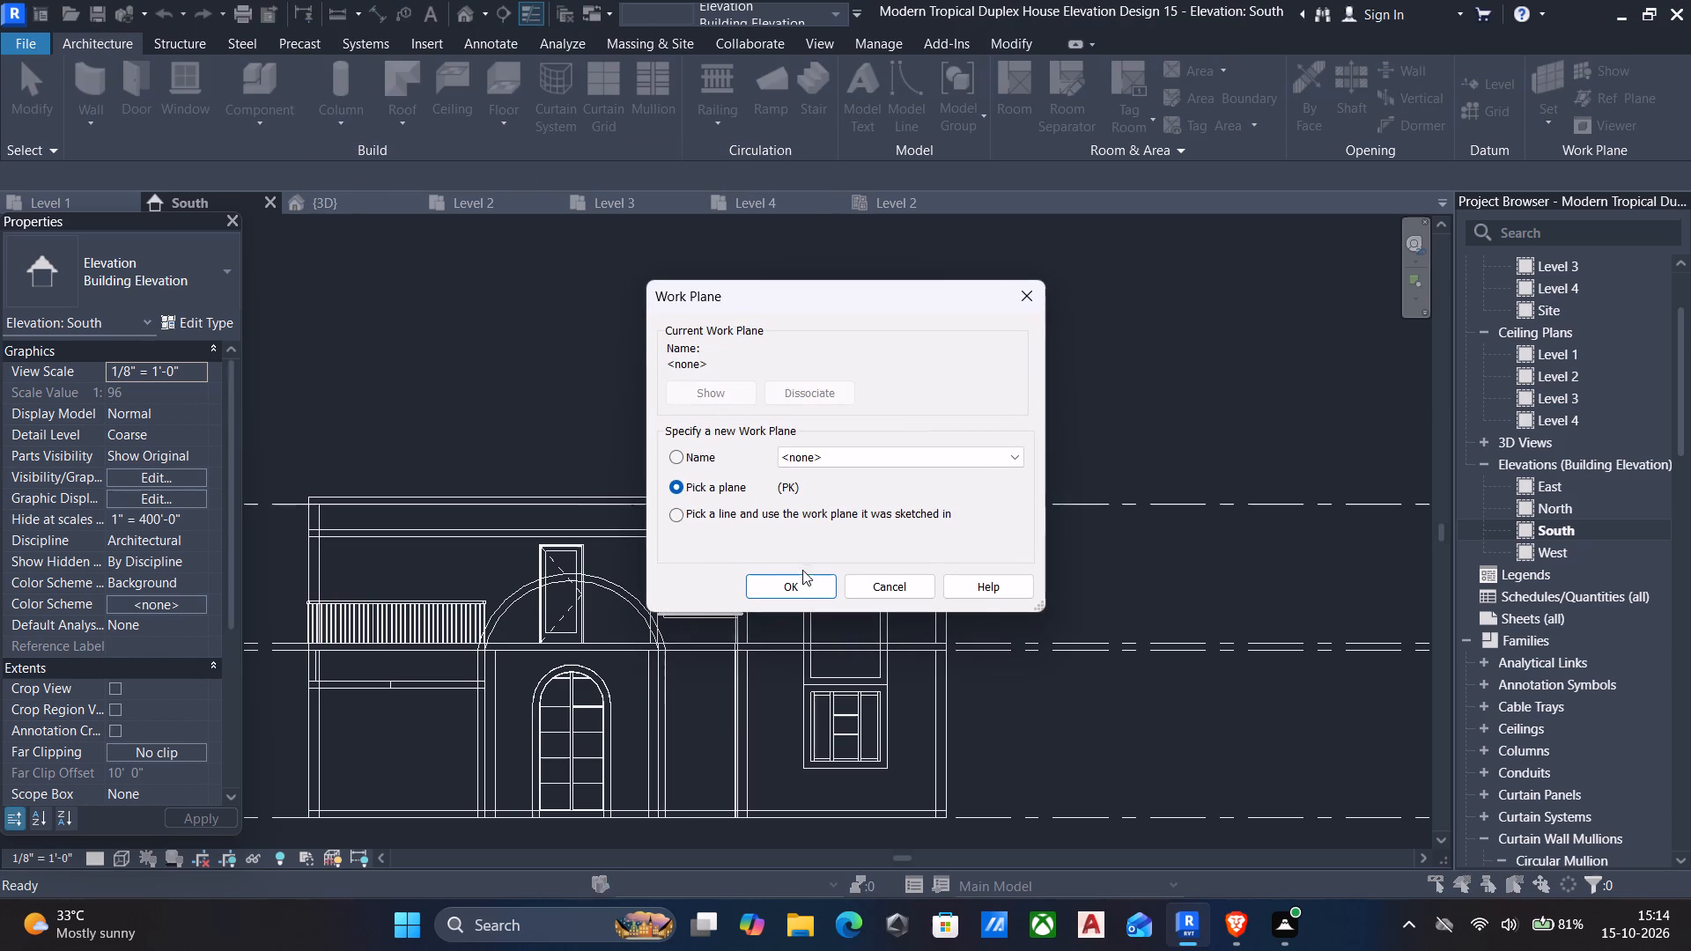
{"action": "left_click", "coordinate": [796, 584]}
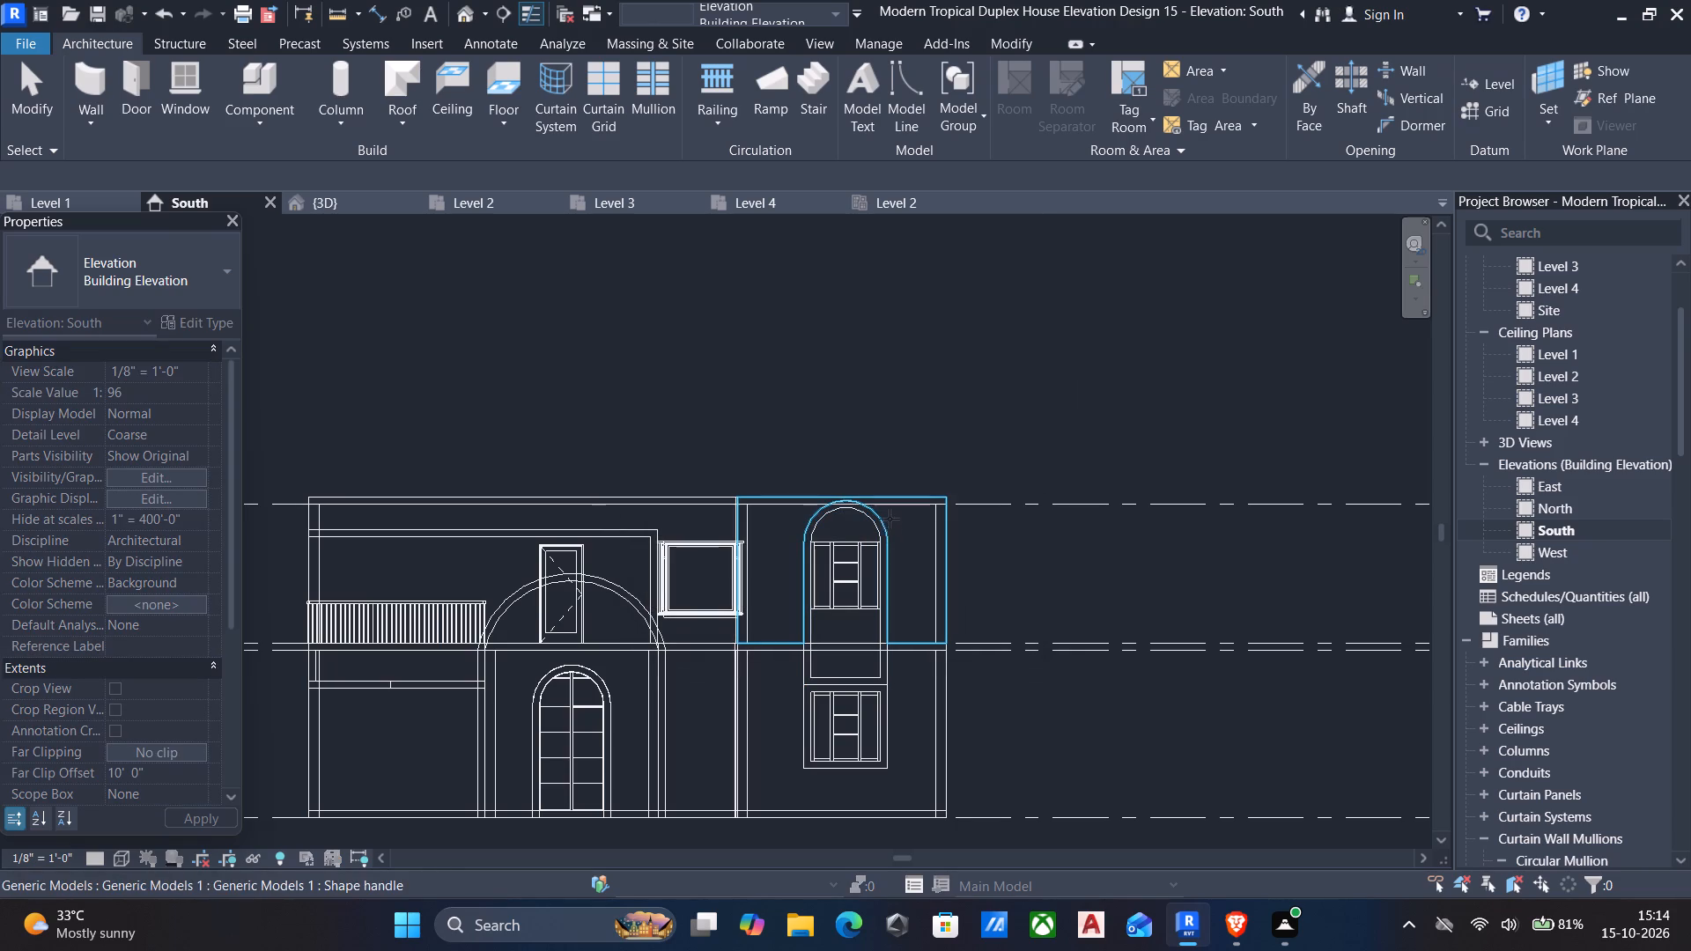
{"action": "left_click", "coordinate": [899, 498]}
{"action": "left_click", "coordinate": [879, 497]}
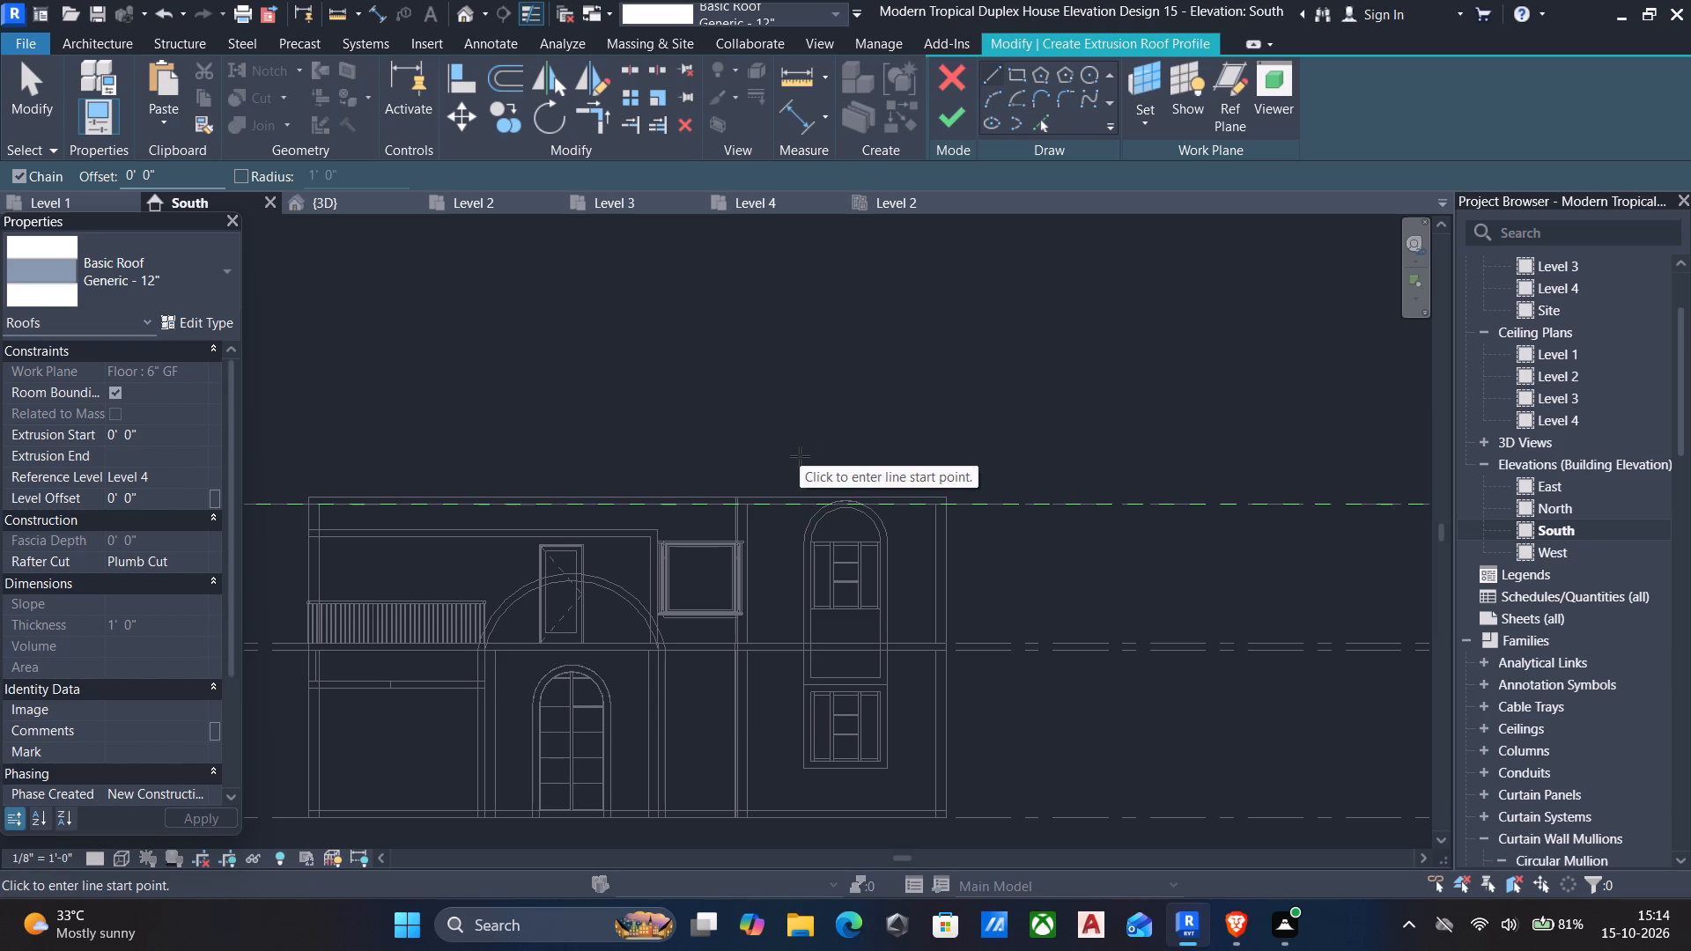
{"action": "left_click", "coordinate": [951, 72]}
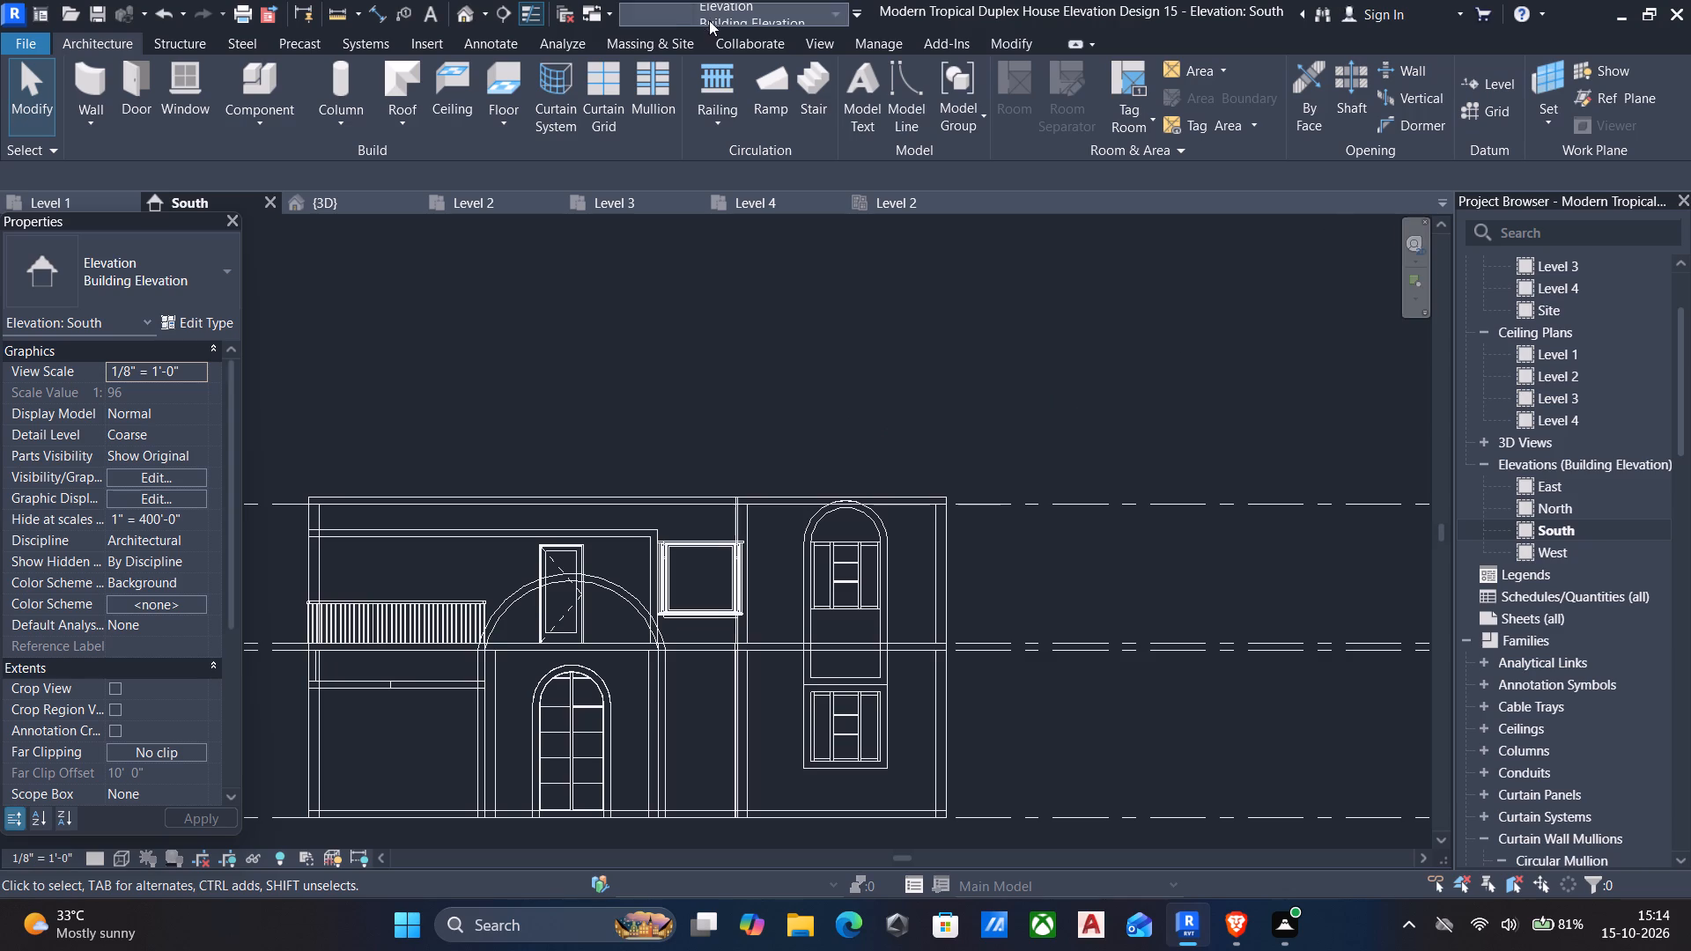
In the 3D view, start a wall and duplicate the Basic Wall 9" wall type as 4.5" wall.
{"action": "left_click", "coordinate": [467, 18]}
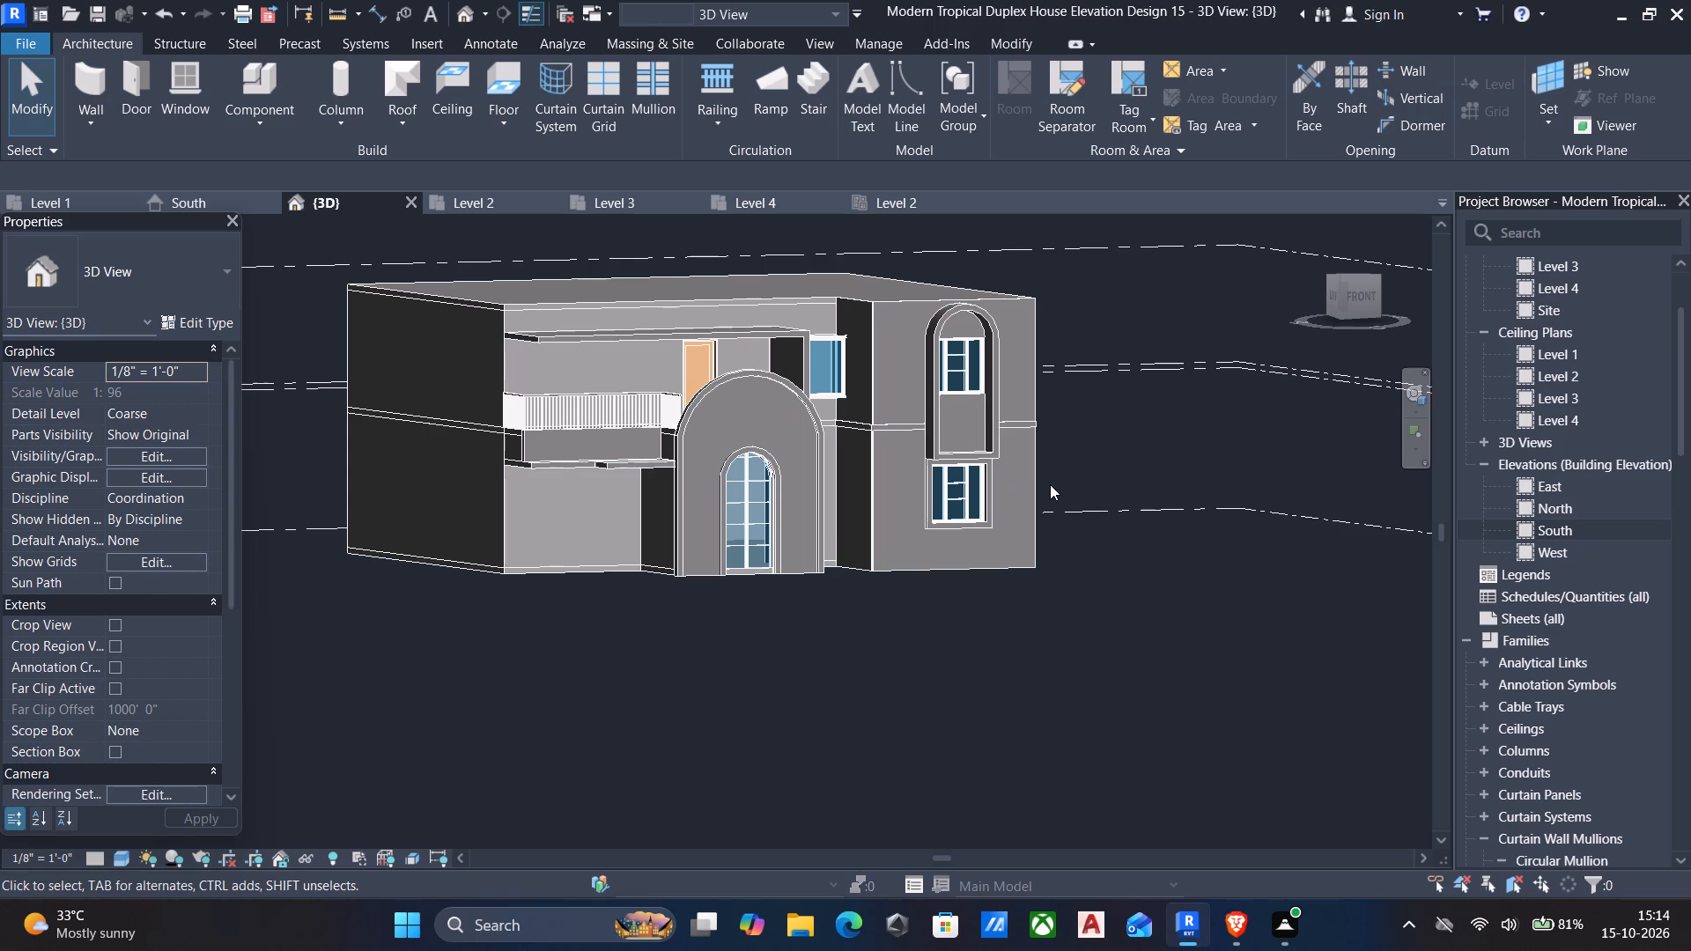
{"action": "middle_click_drag", "start_coordinate": [1133, 641], "coordinate": [927, 755], "text": "shift"}
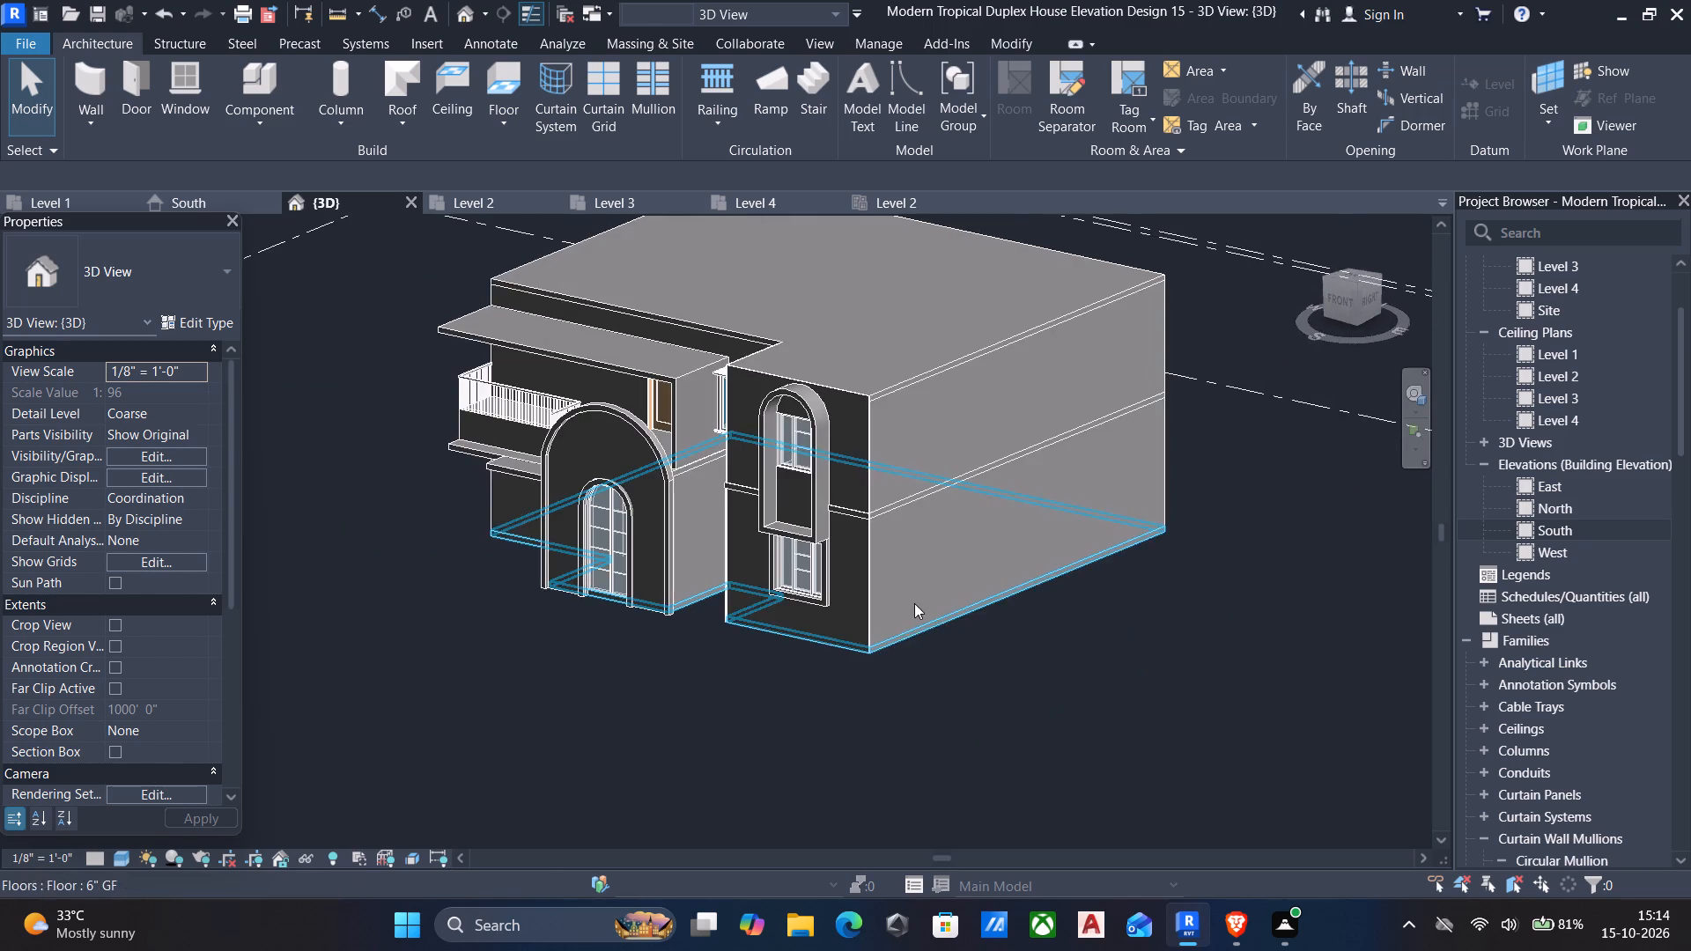
{"action": "middle_click_drag", "start_coordinate": [914, 603], "coordinate": [971, 778]}
{"action": "middle_click_drag", "start_coordinate": [935, 505], "coordinate": [935, 633], "text": "shift"}
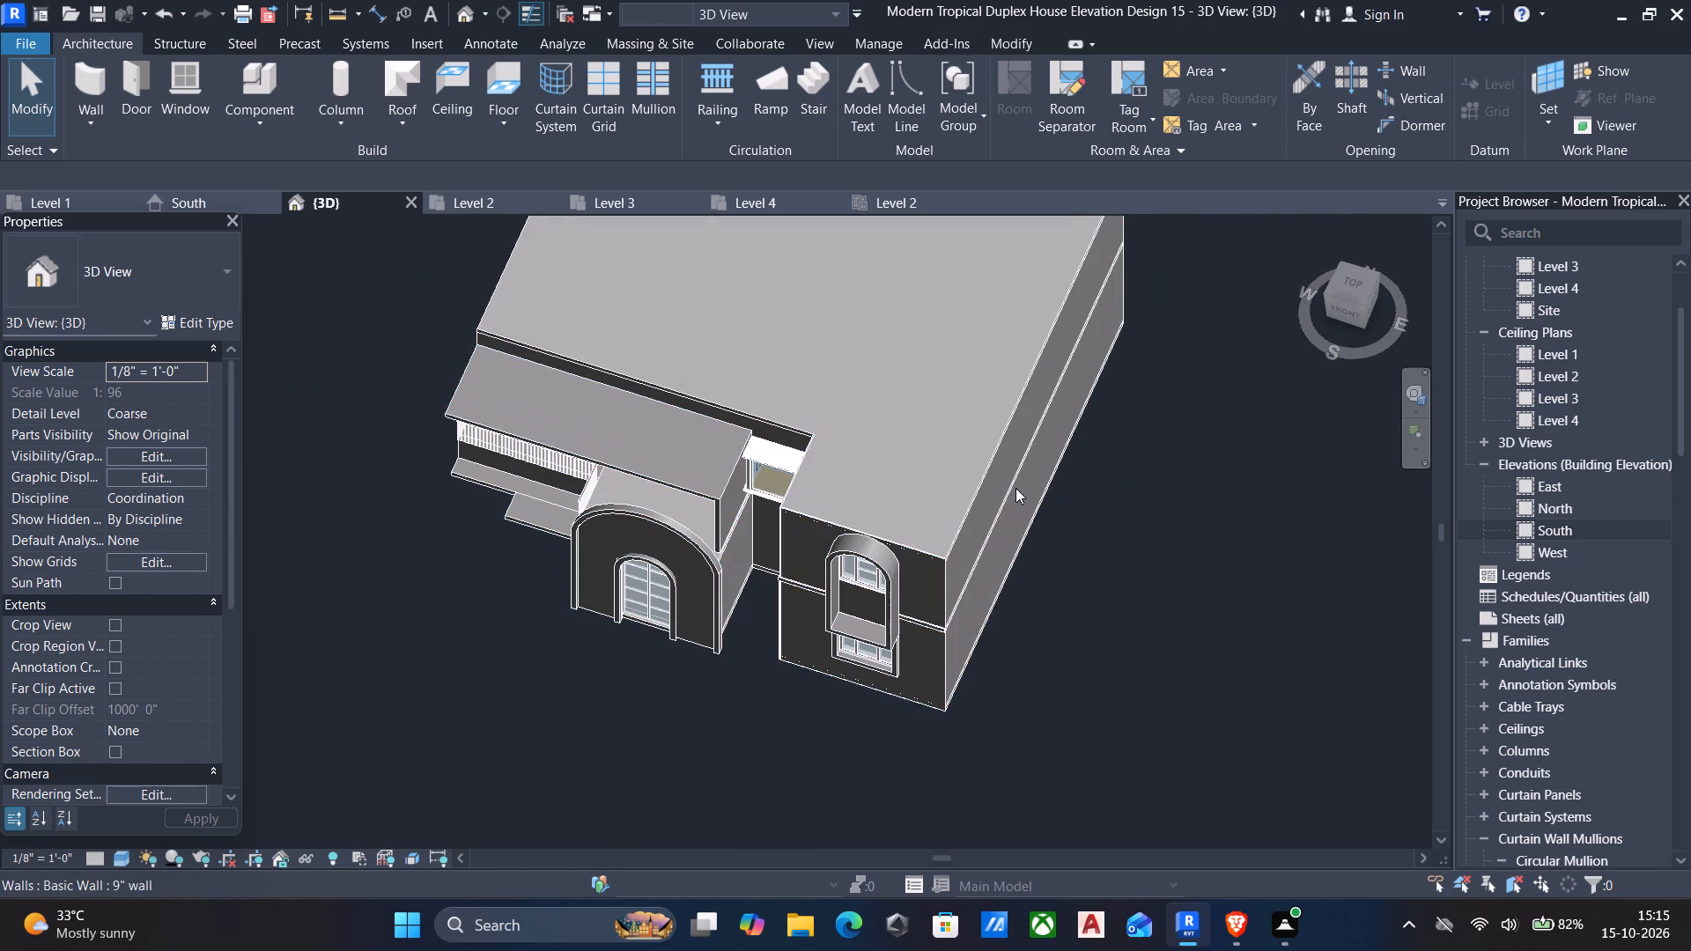
{"action": "type", "text": "wa"}
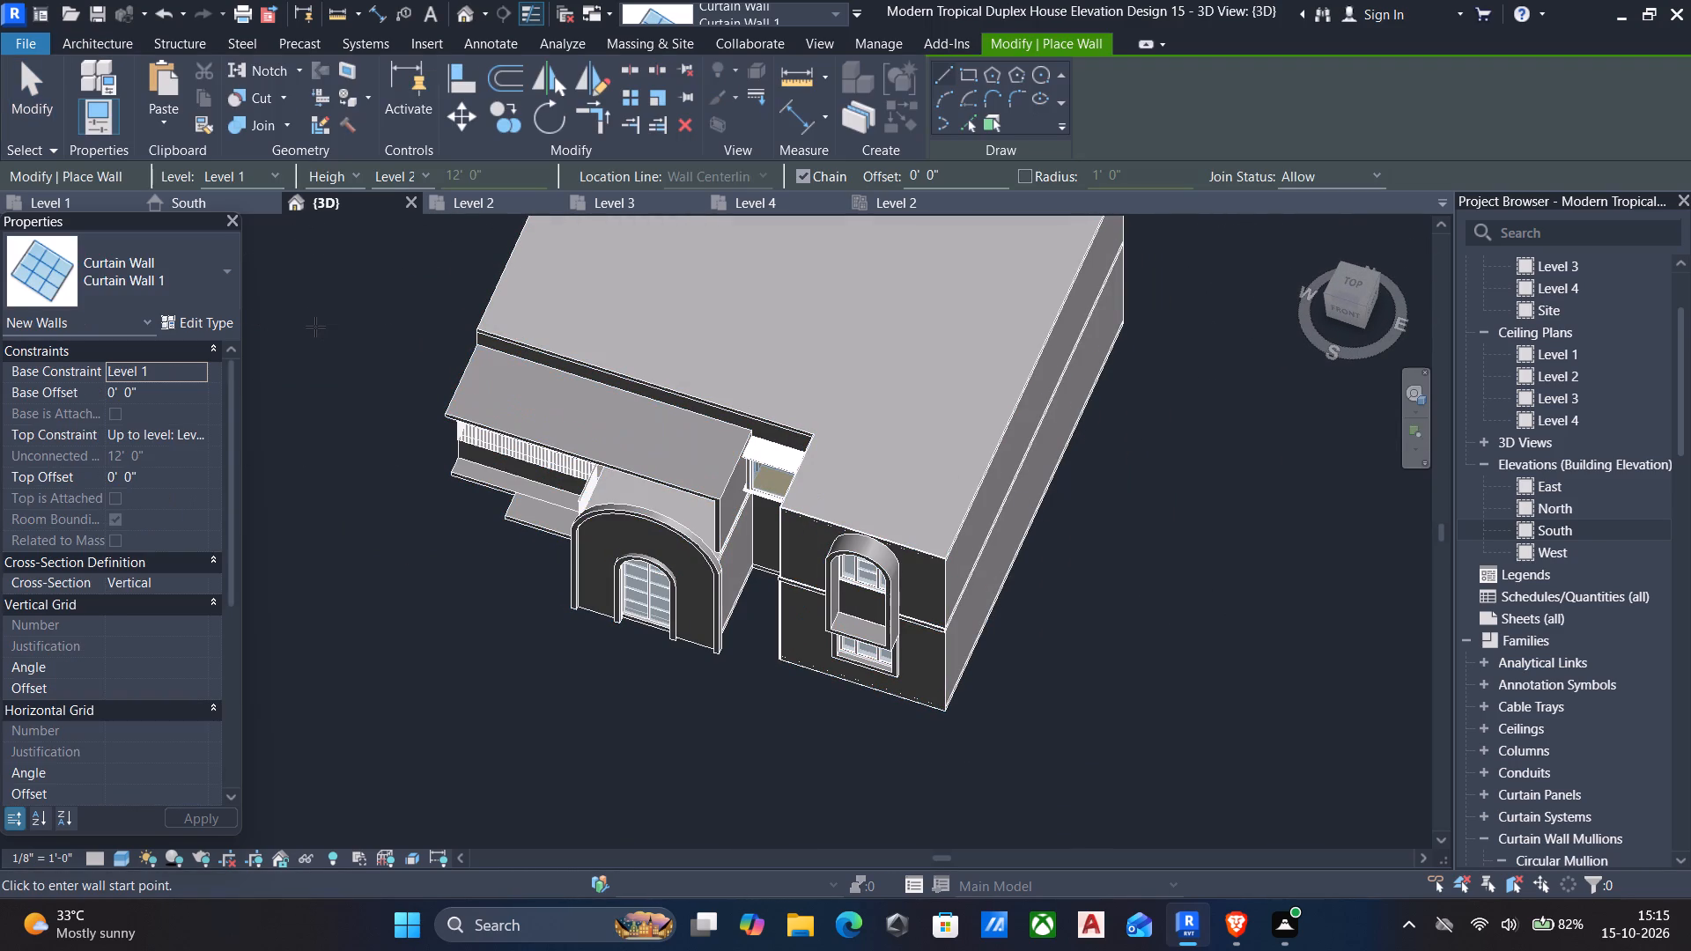
{"action": "left_click", "coordinate": [96, 293]}
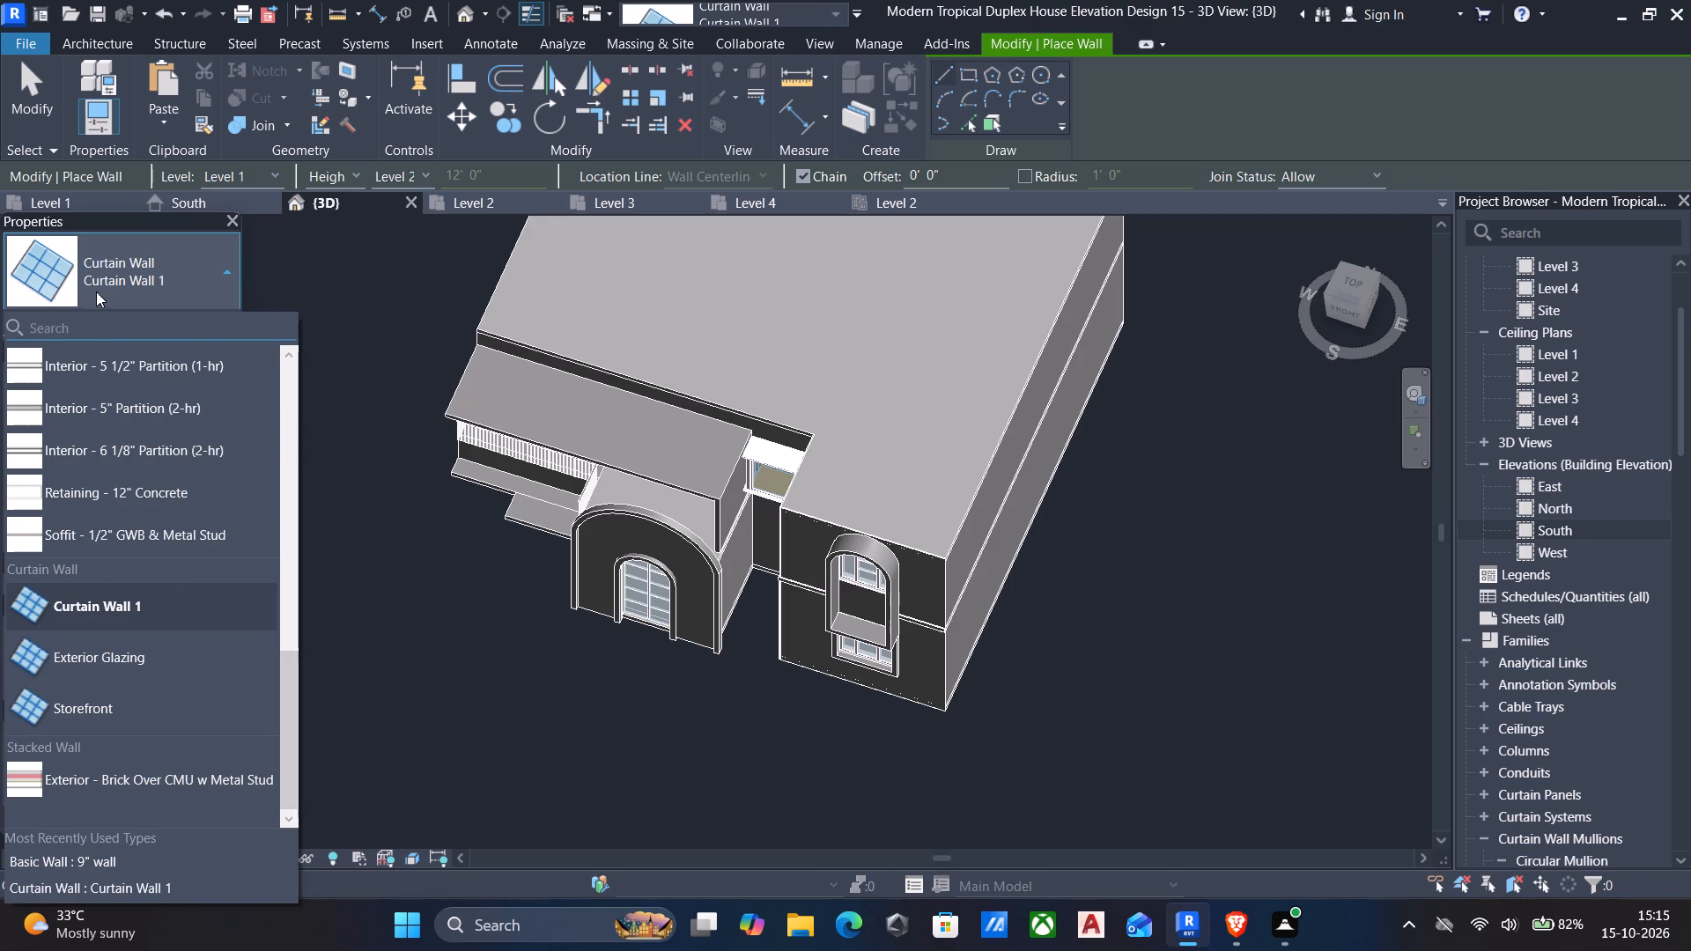
{"action": "scroll", "coordinate": [185, 555], "scroll_direction": "up", "scroll_amount": 18}
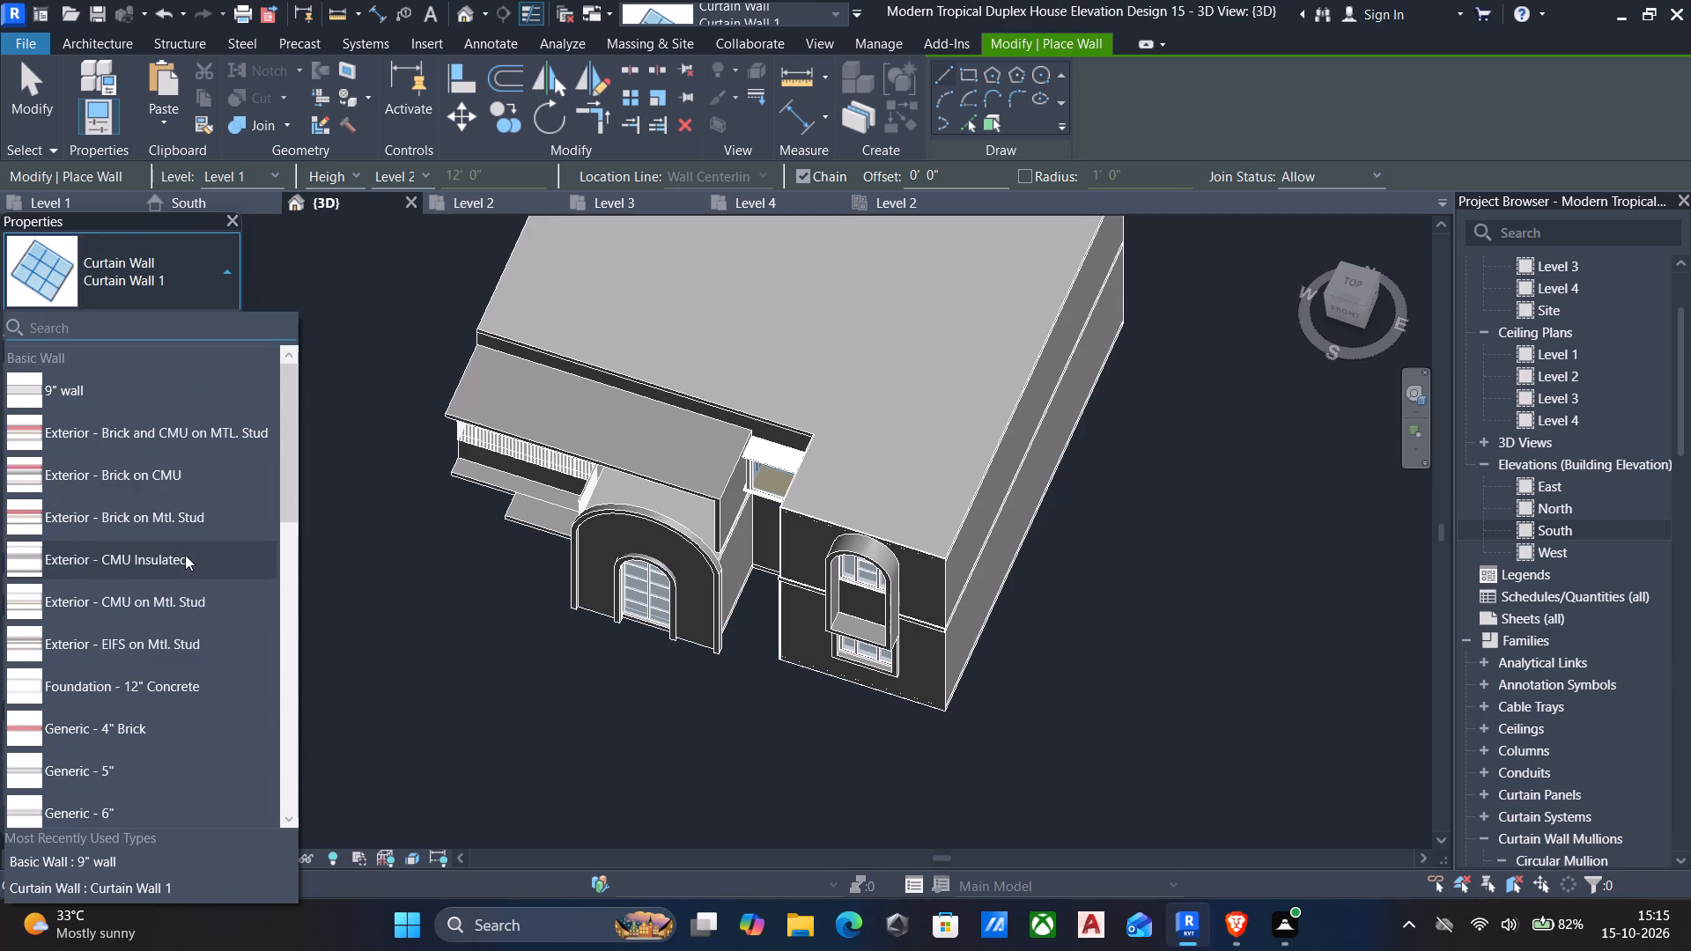
{"action": "left_click", "coordinate": [104, 406]}
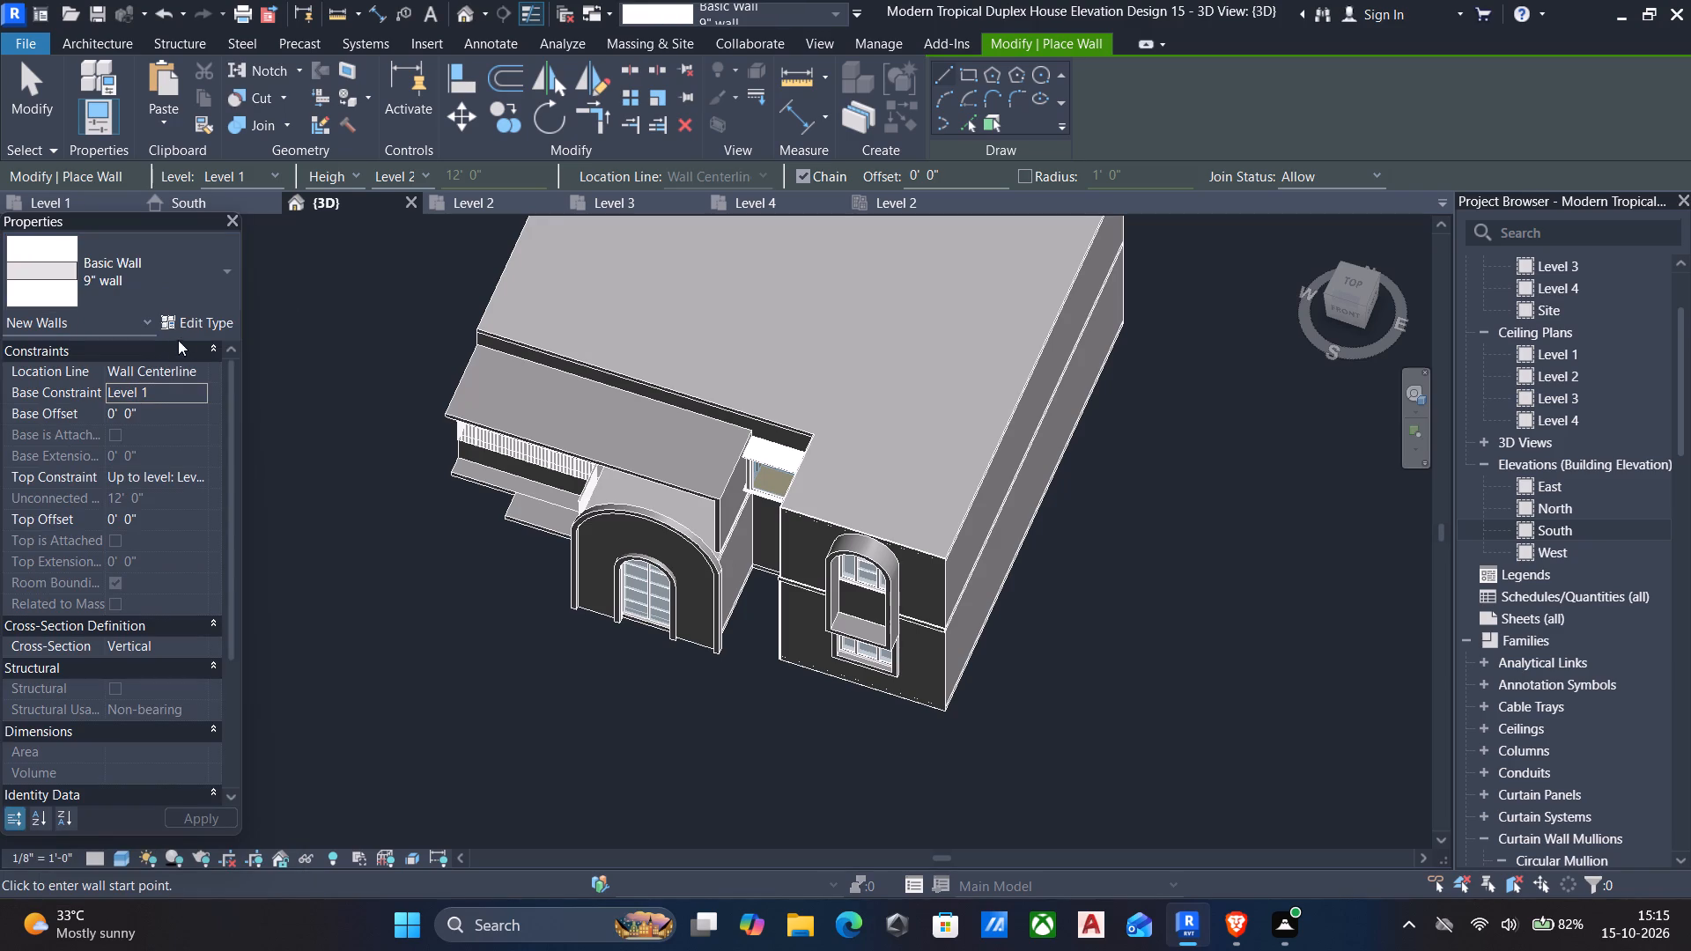
{"action": "left_click", "coordinate": [198, 322]}
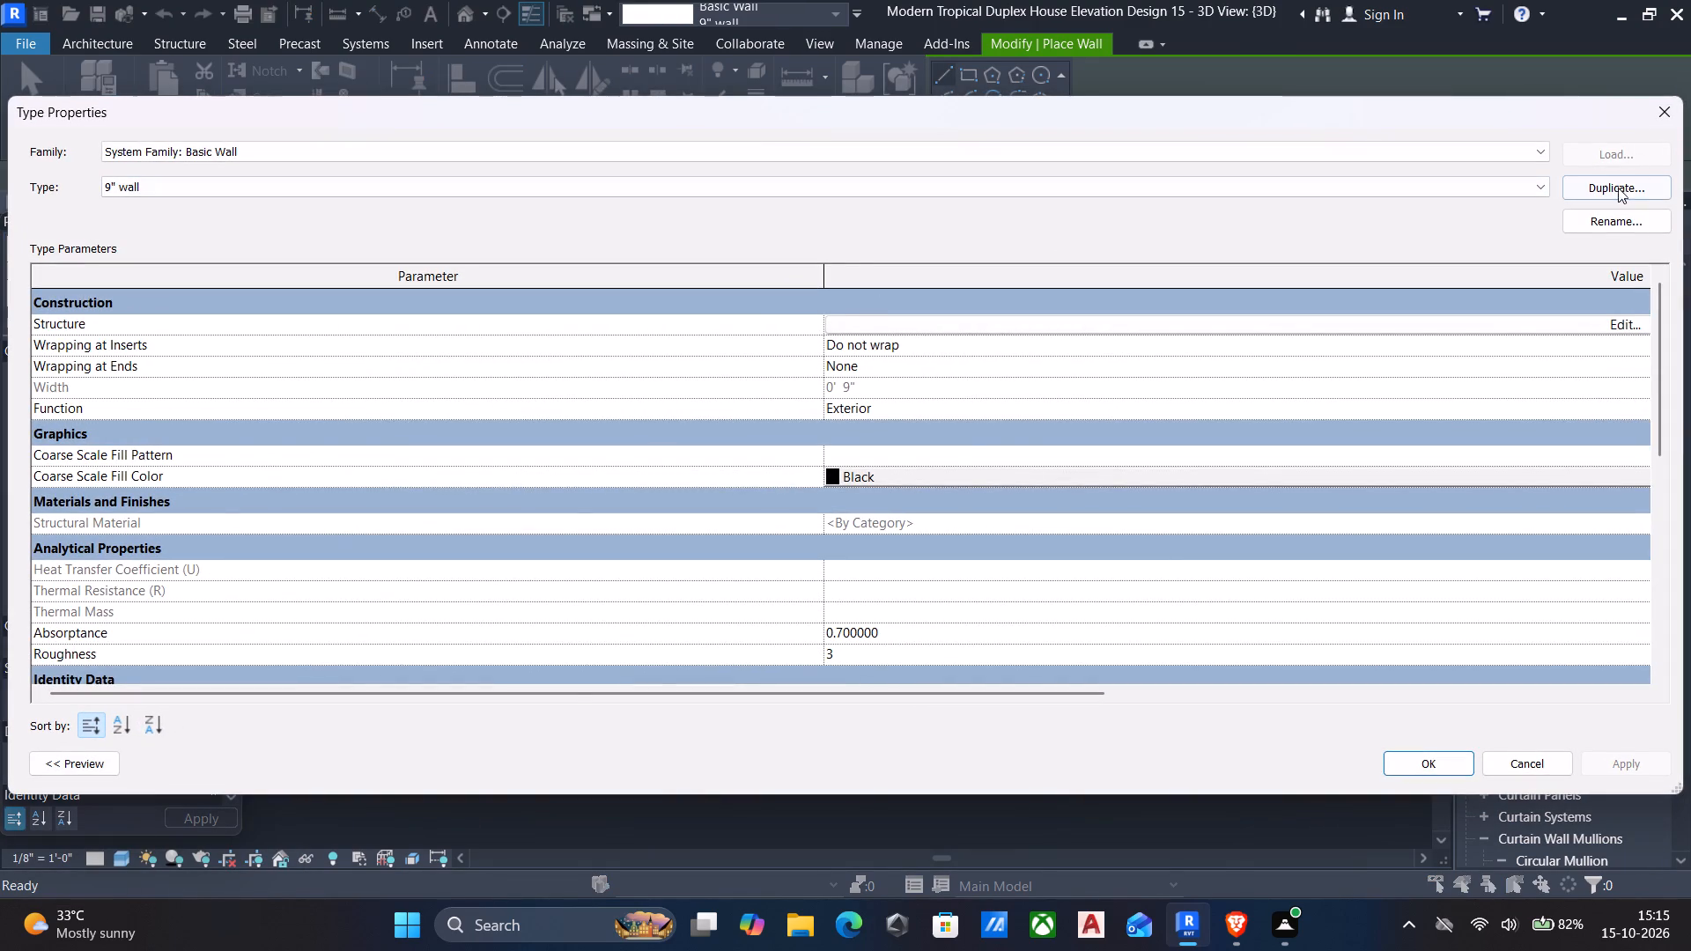
{"action": "left_click", "coordinate": [1616, 188]}
{"action": "key", "text": "BackSpace"}
{"action": "key", "text": "6"}
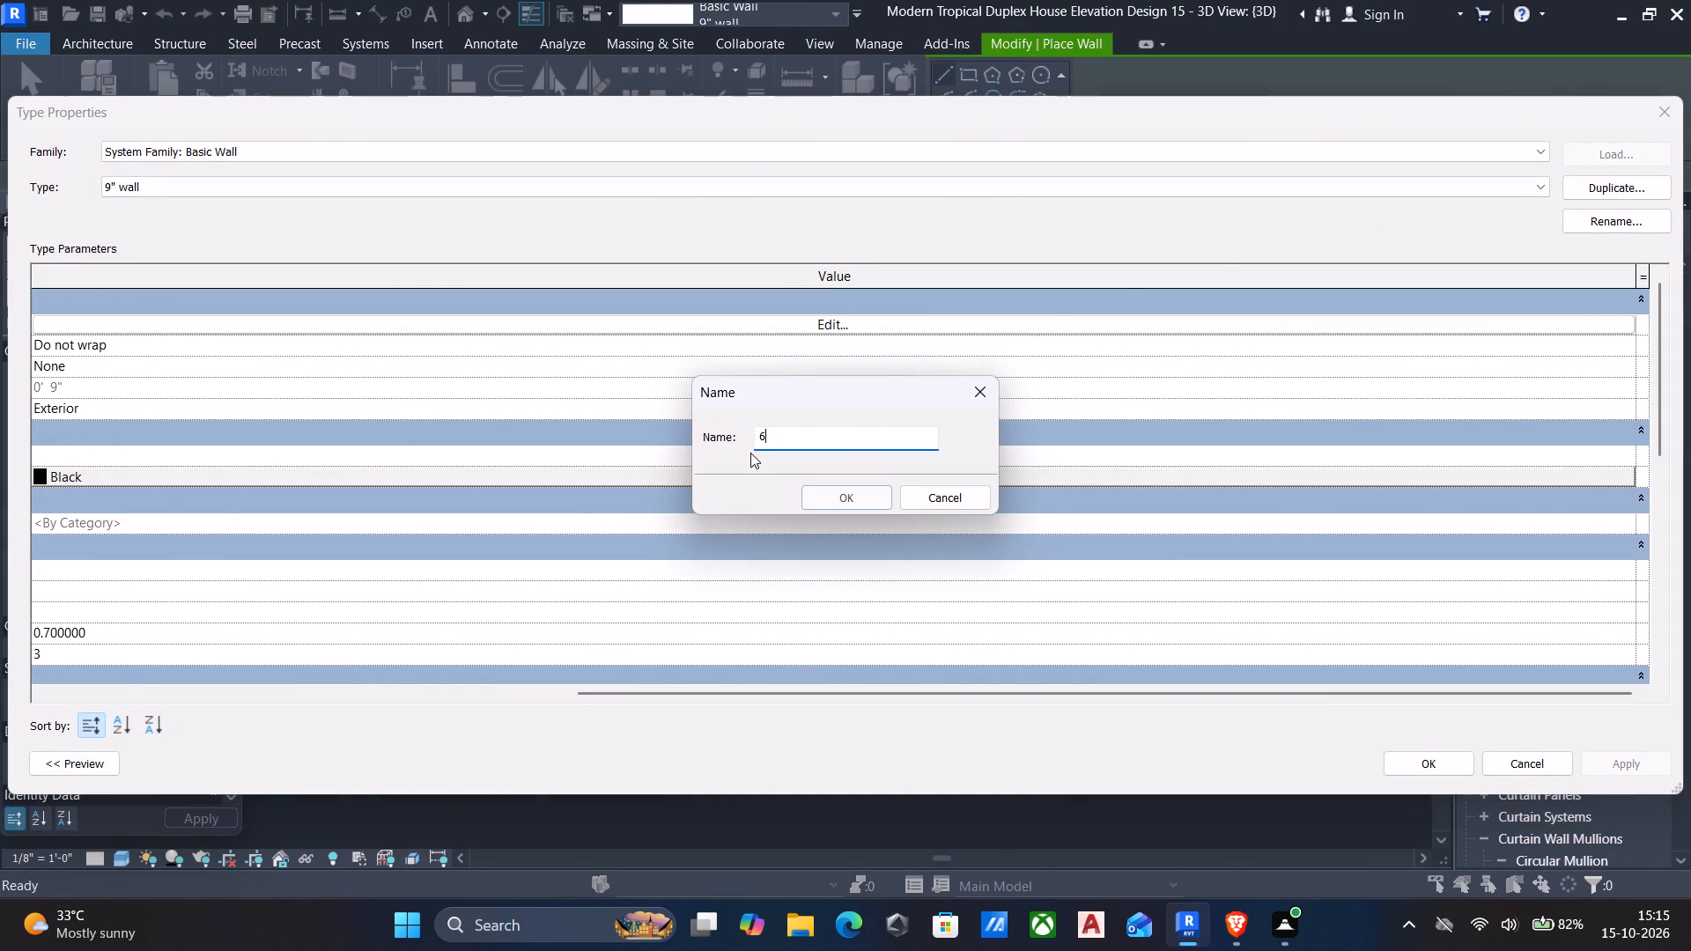
{"action": "key", "text": "BackSpace"}
{"action": "type", "text": "4.5\" wall"}
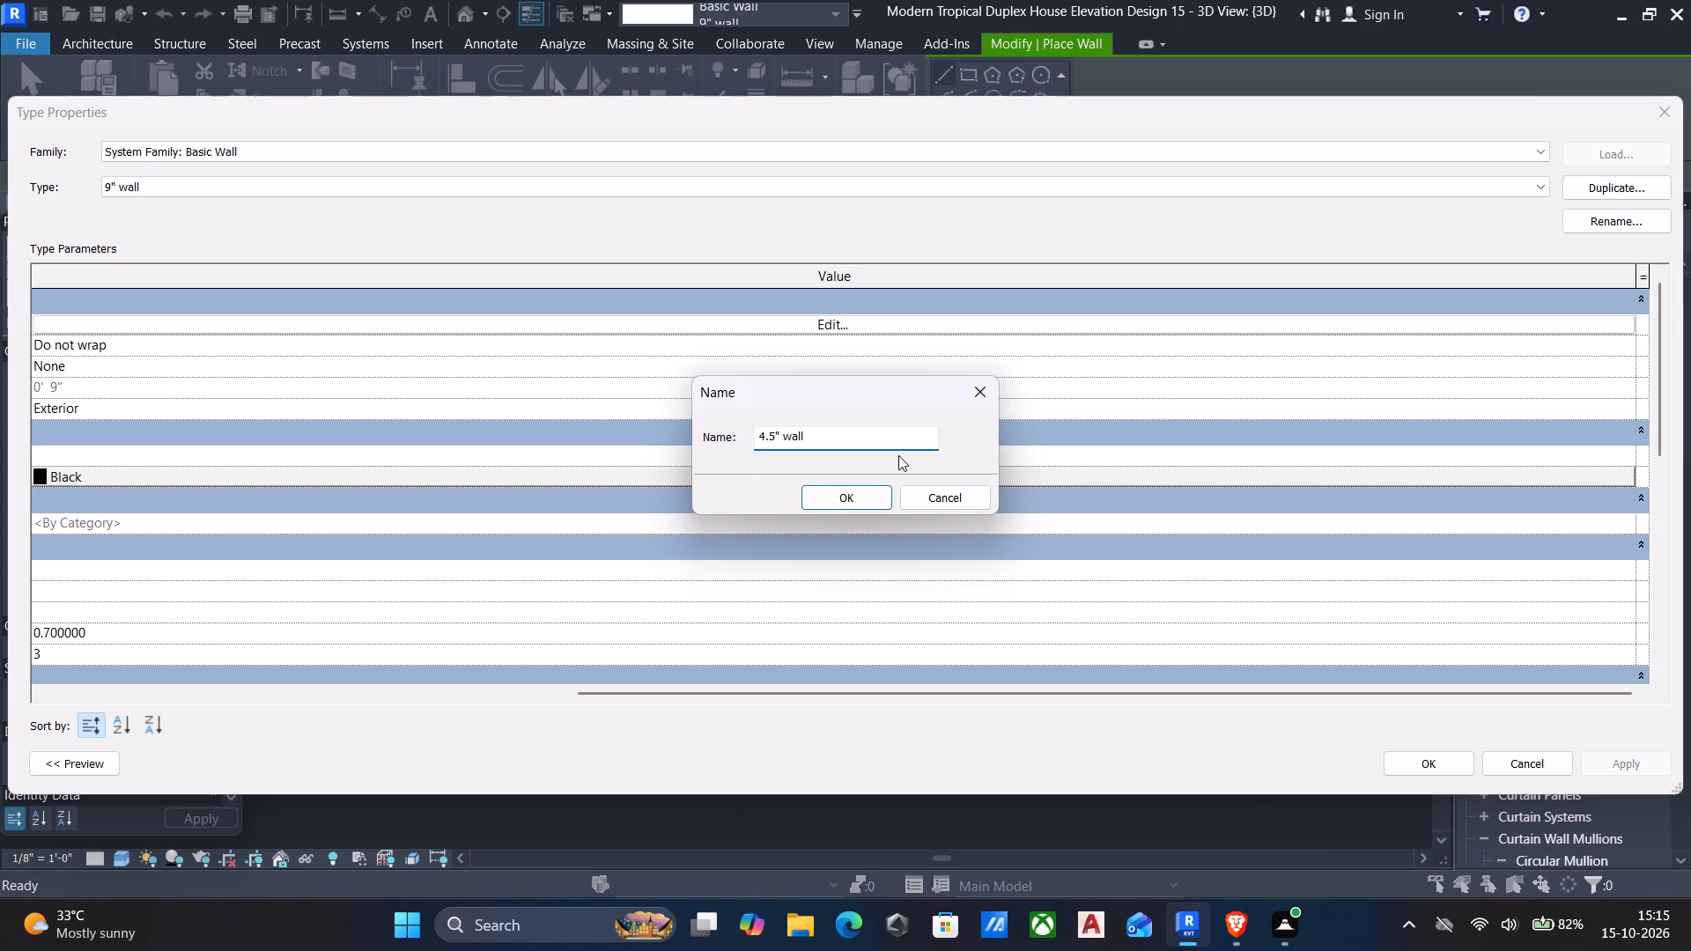
{"action": "left_click", "coordinate": [826, 488]}
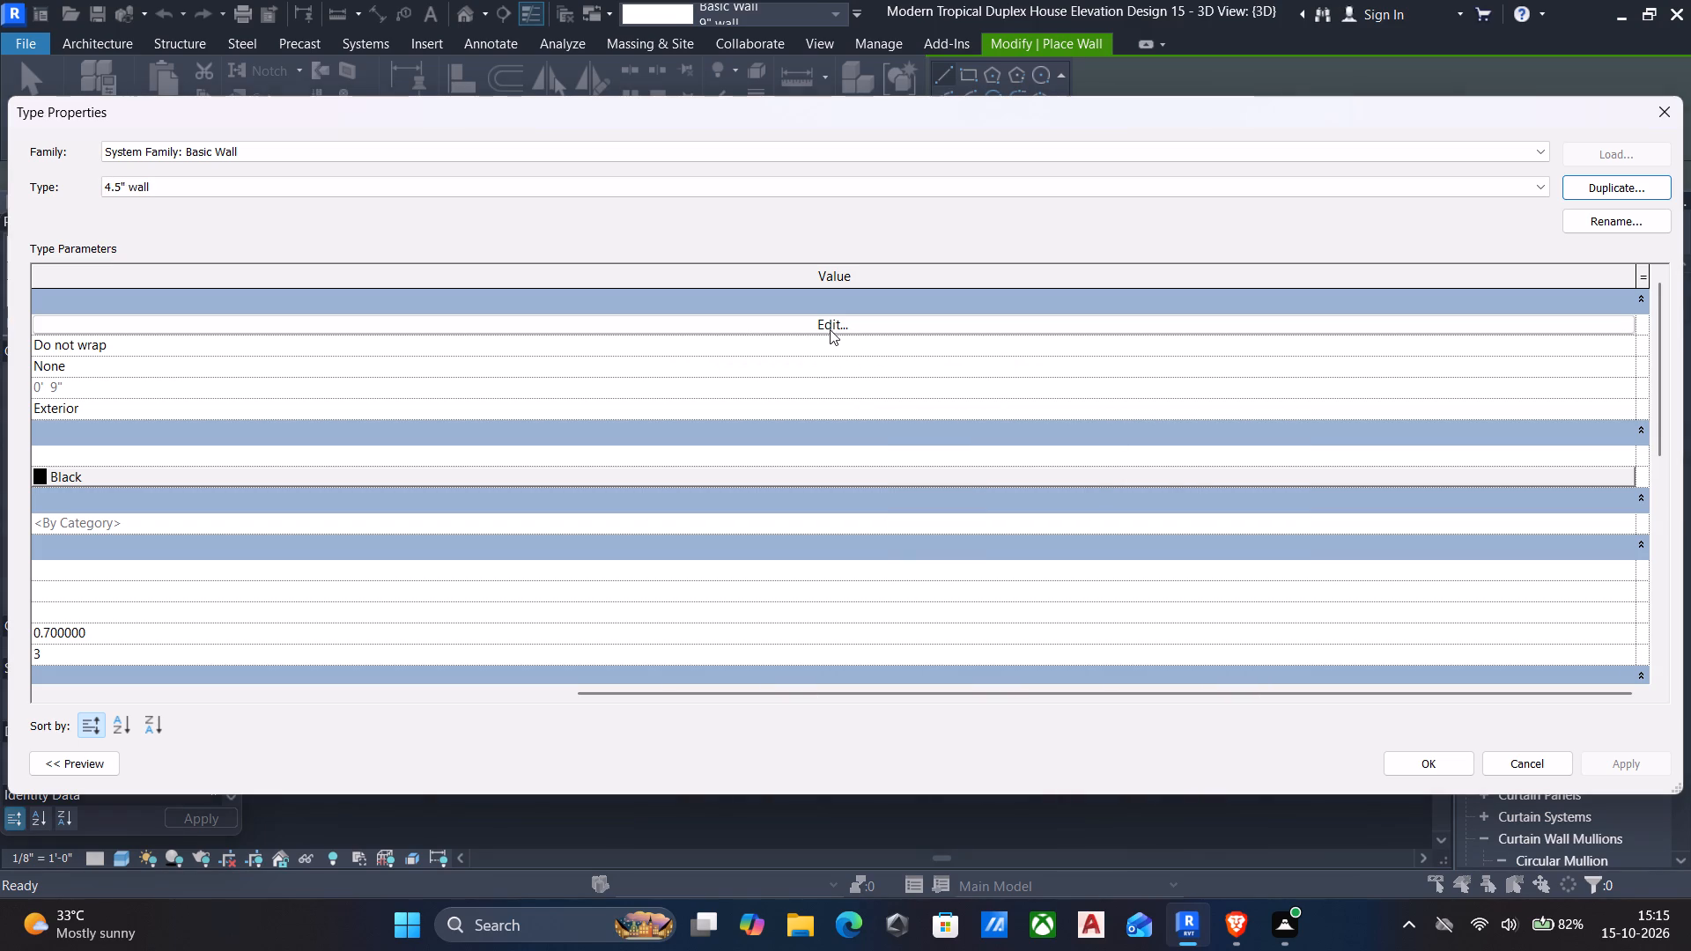
Set the structure layer thickness of the 4.5" wall type to 6" and apply the type changes.
{"action": "left_click", "coordinate": [830, 328]}
{"action": "left_click", "coordinate": [813, 305]}
{"action": "left_click", "coordinate": [825, 319]}
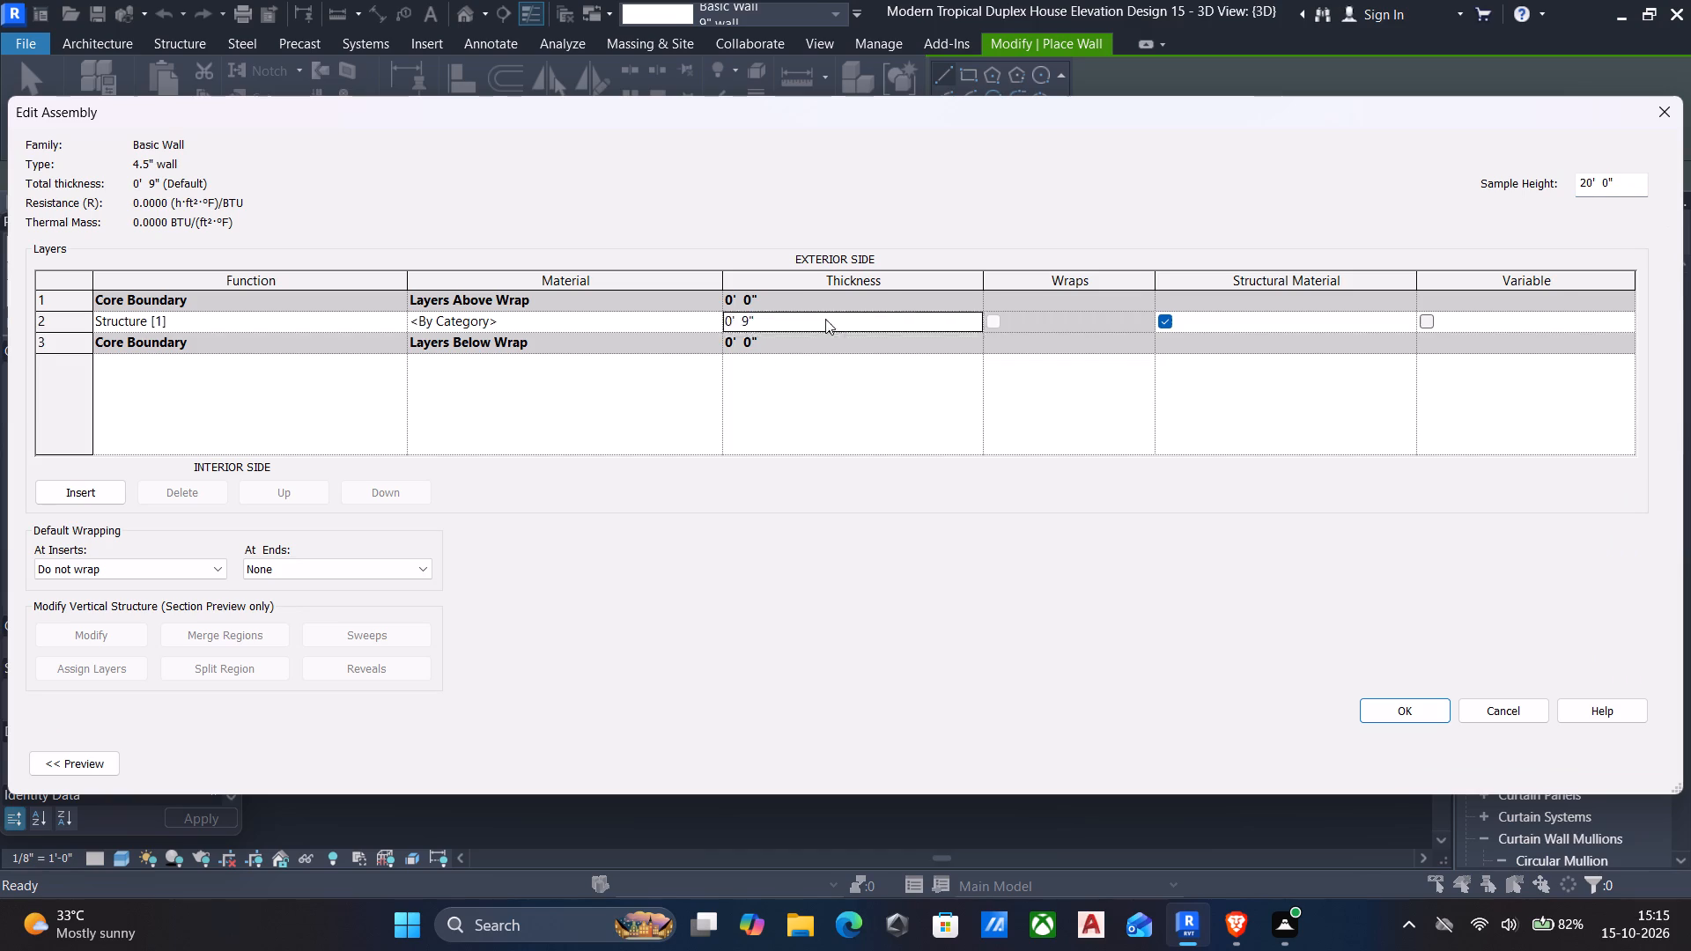
{"action": "type", "text": "6\""}
{"action": "left_click", "coordinate": [1373, 712]}
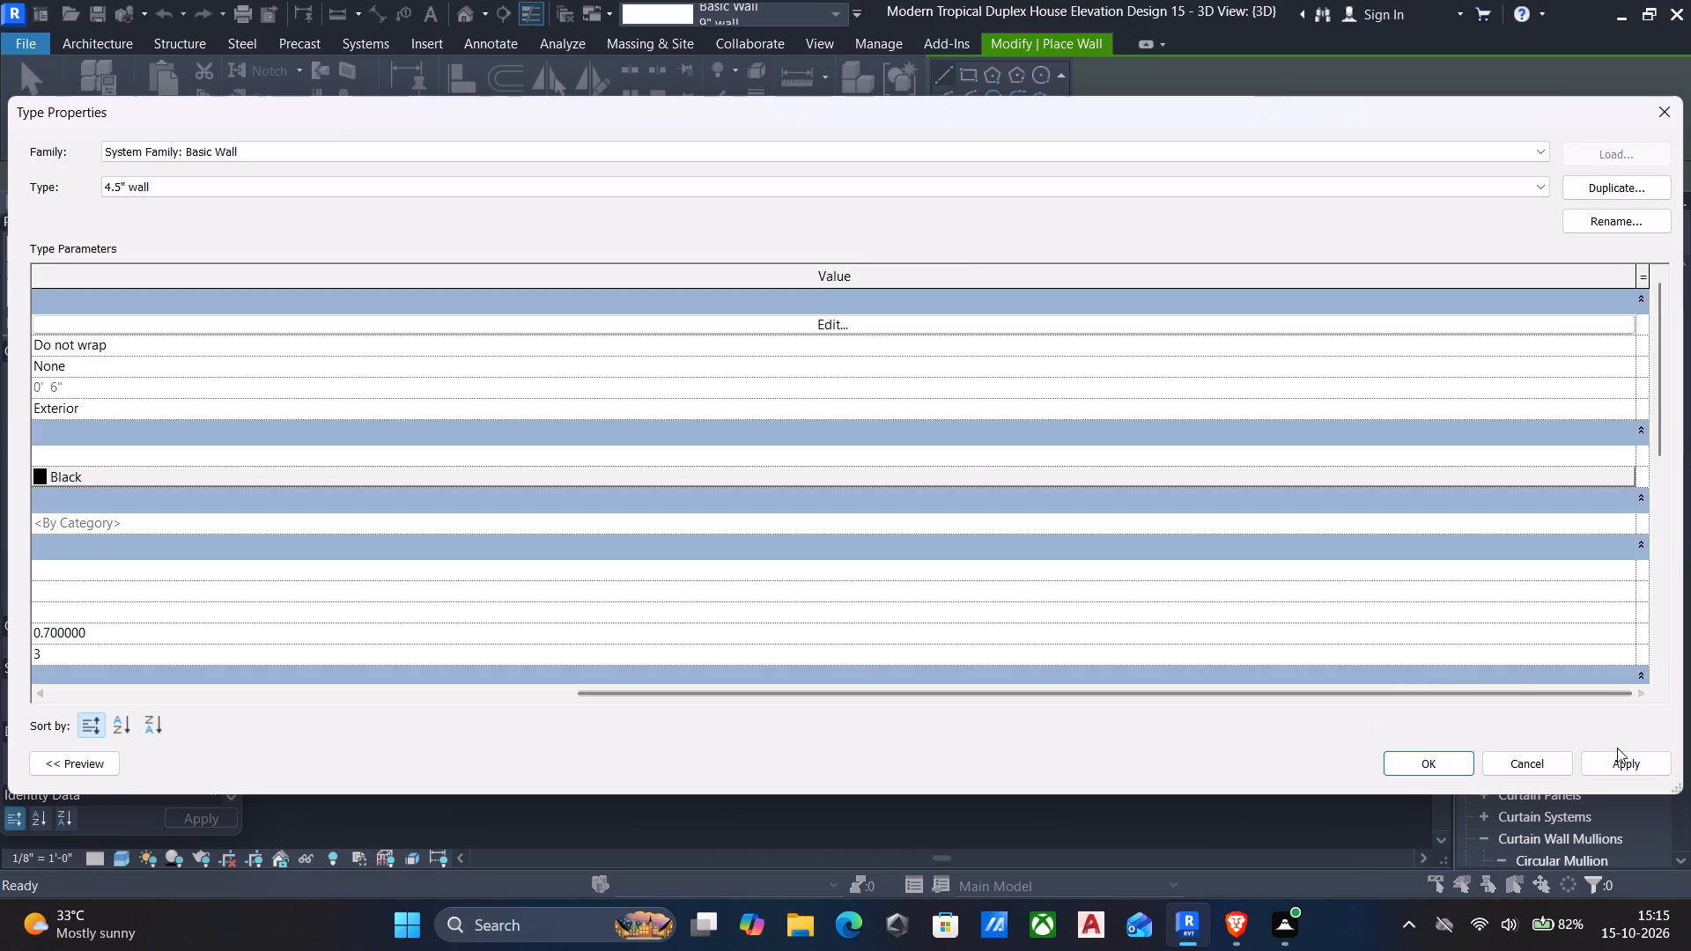
{"action": "left_click", "coordinate": [1625, 756]}
{"action": "left_click", "coordinate": [1454, 764]}
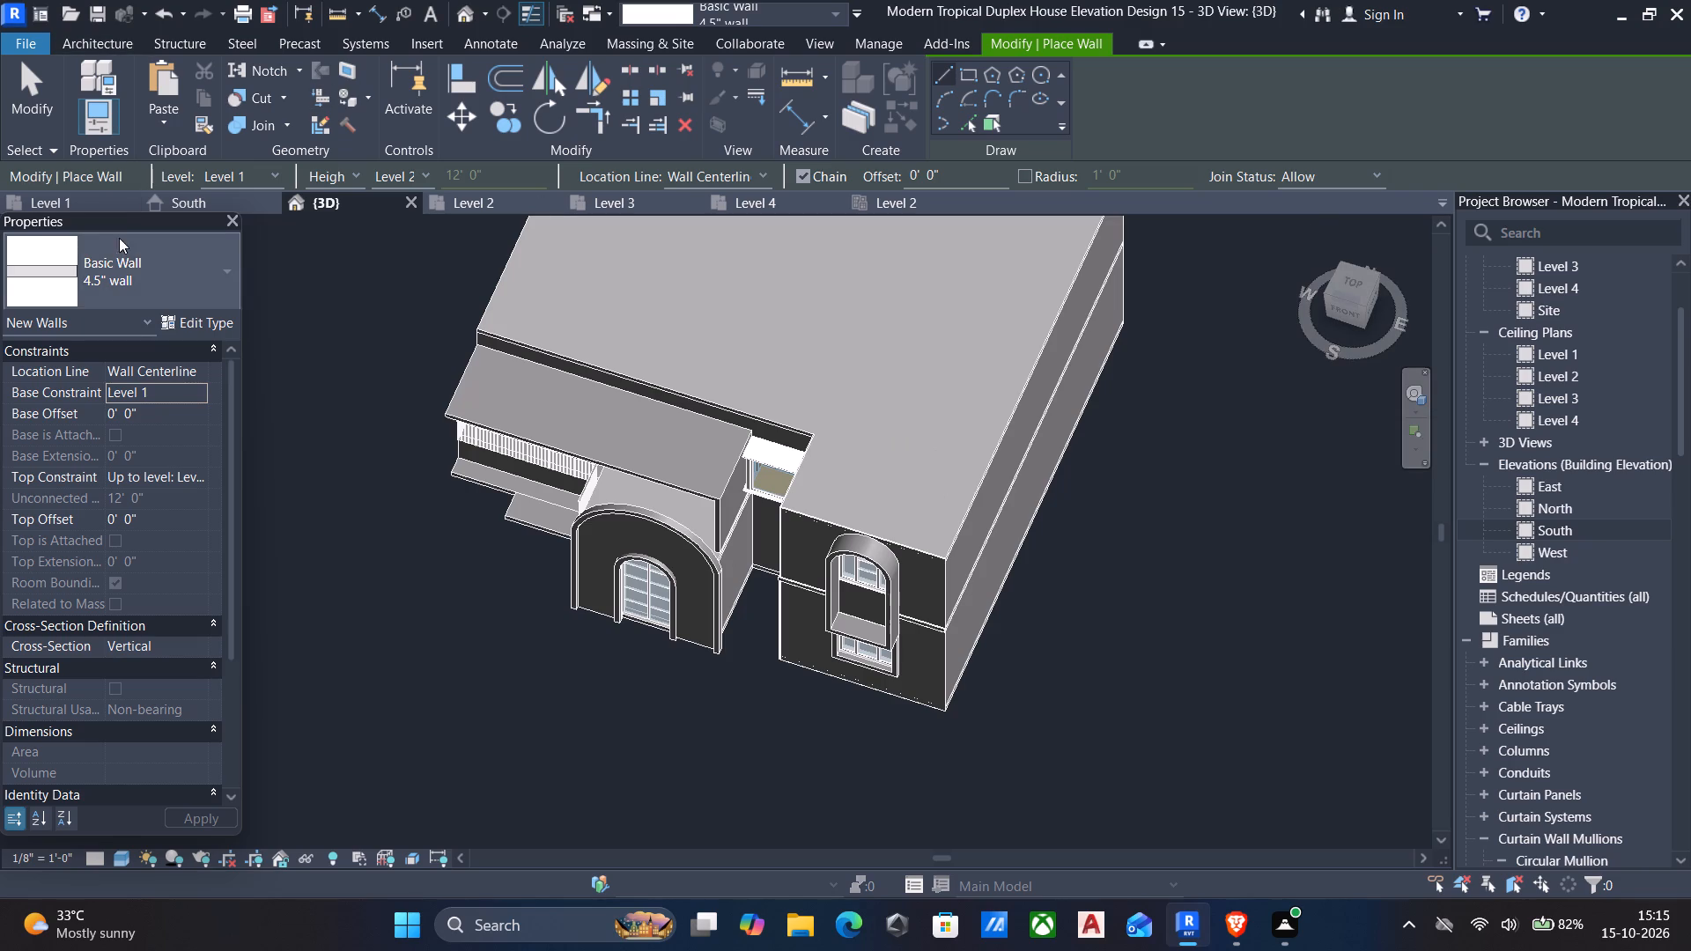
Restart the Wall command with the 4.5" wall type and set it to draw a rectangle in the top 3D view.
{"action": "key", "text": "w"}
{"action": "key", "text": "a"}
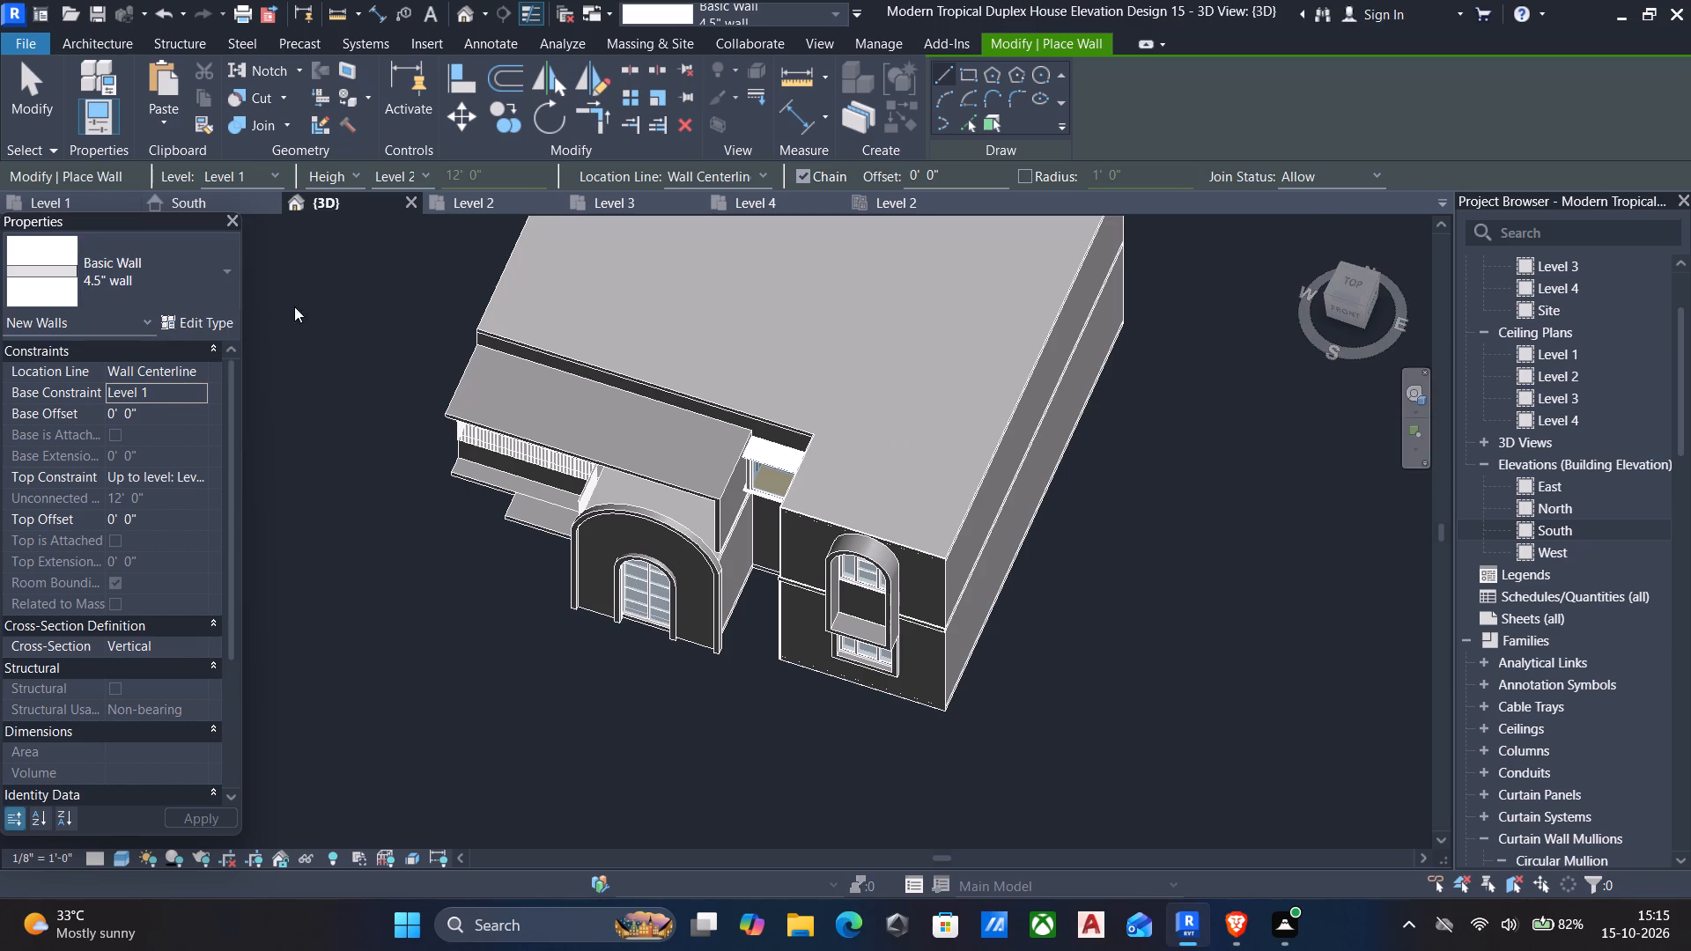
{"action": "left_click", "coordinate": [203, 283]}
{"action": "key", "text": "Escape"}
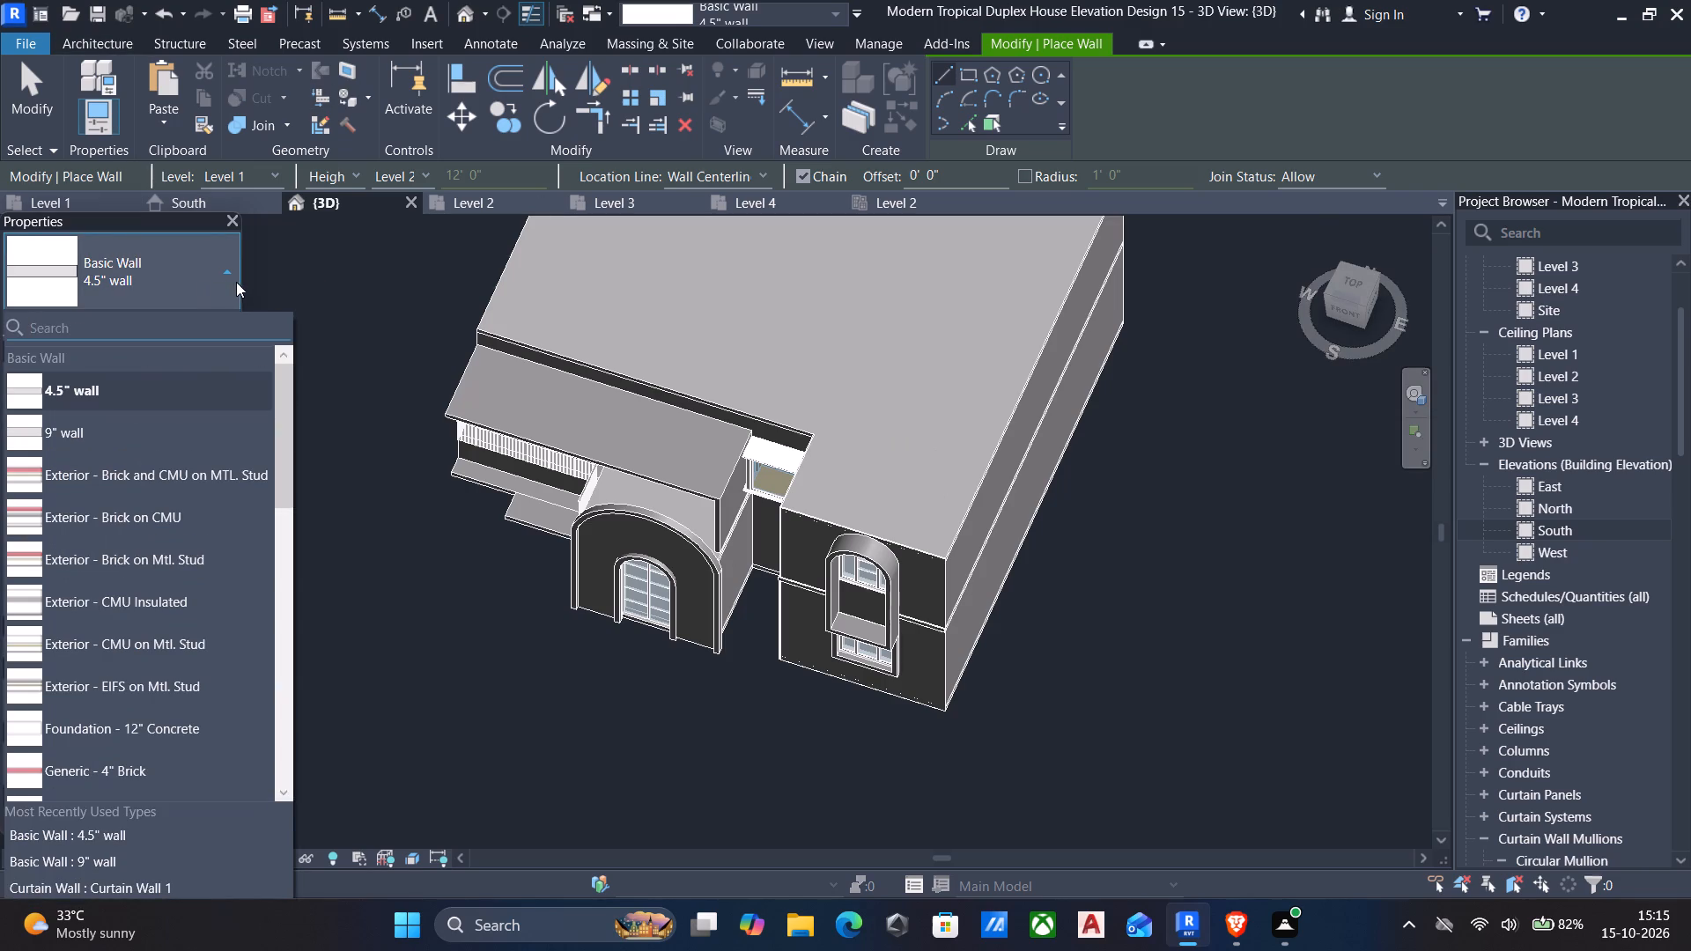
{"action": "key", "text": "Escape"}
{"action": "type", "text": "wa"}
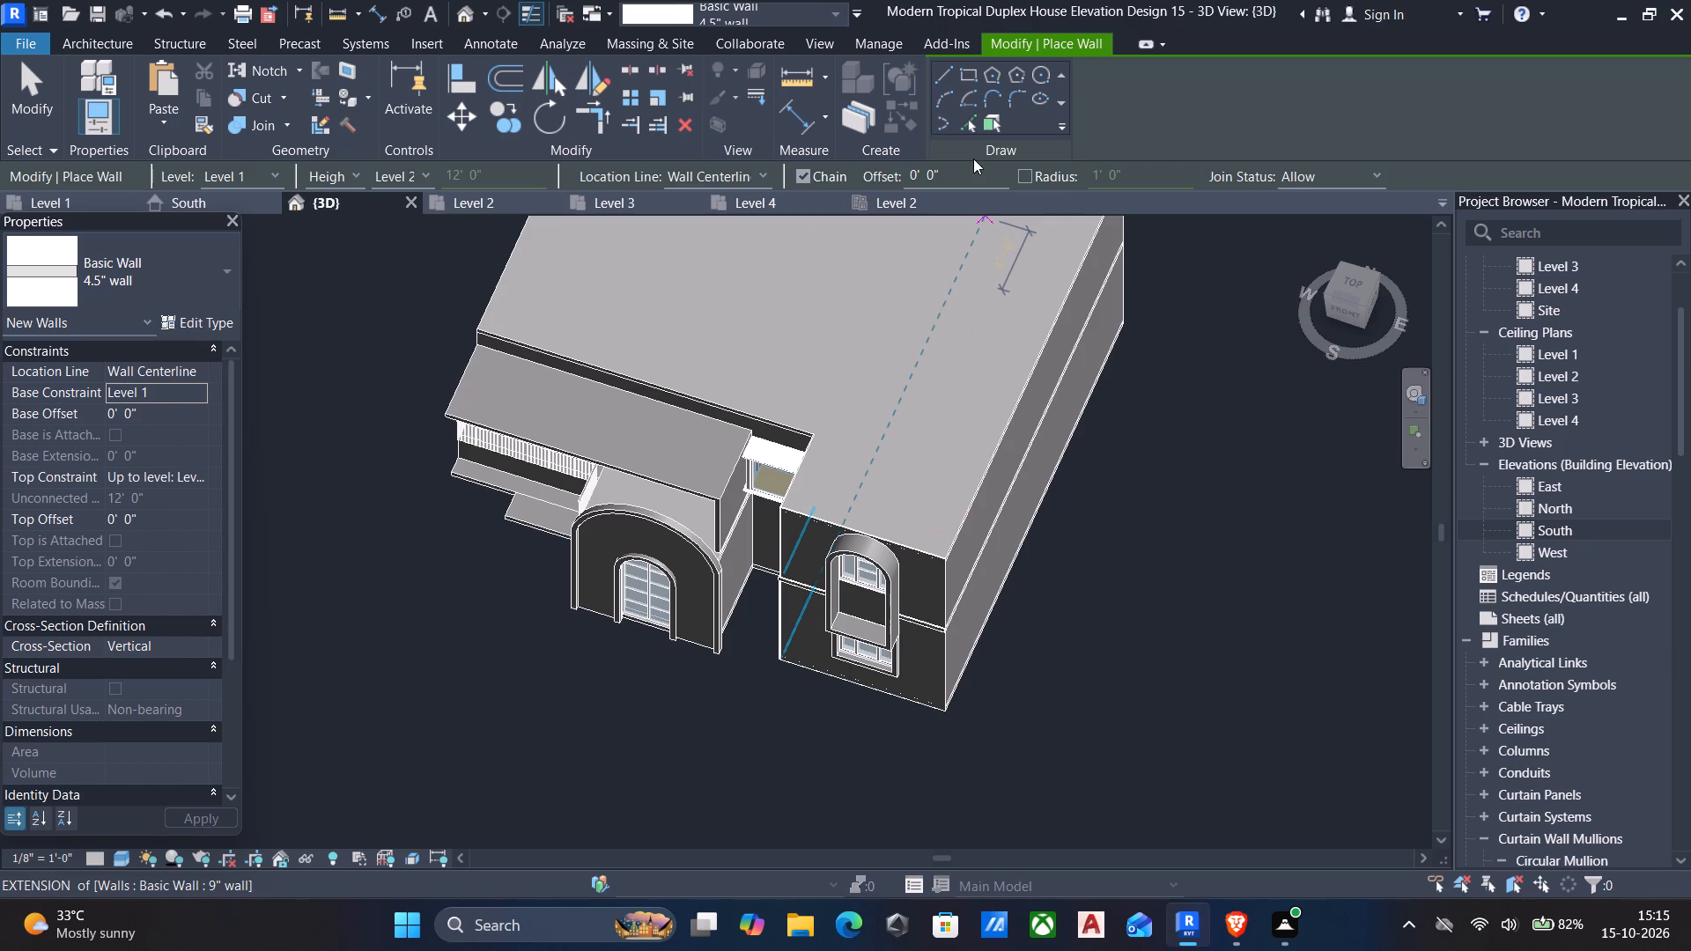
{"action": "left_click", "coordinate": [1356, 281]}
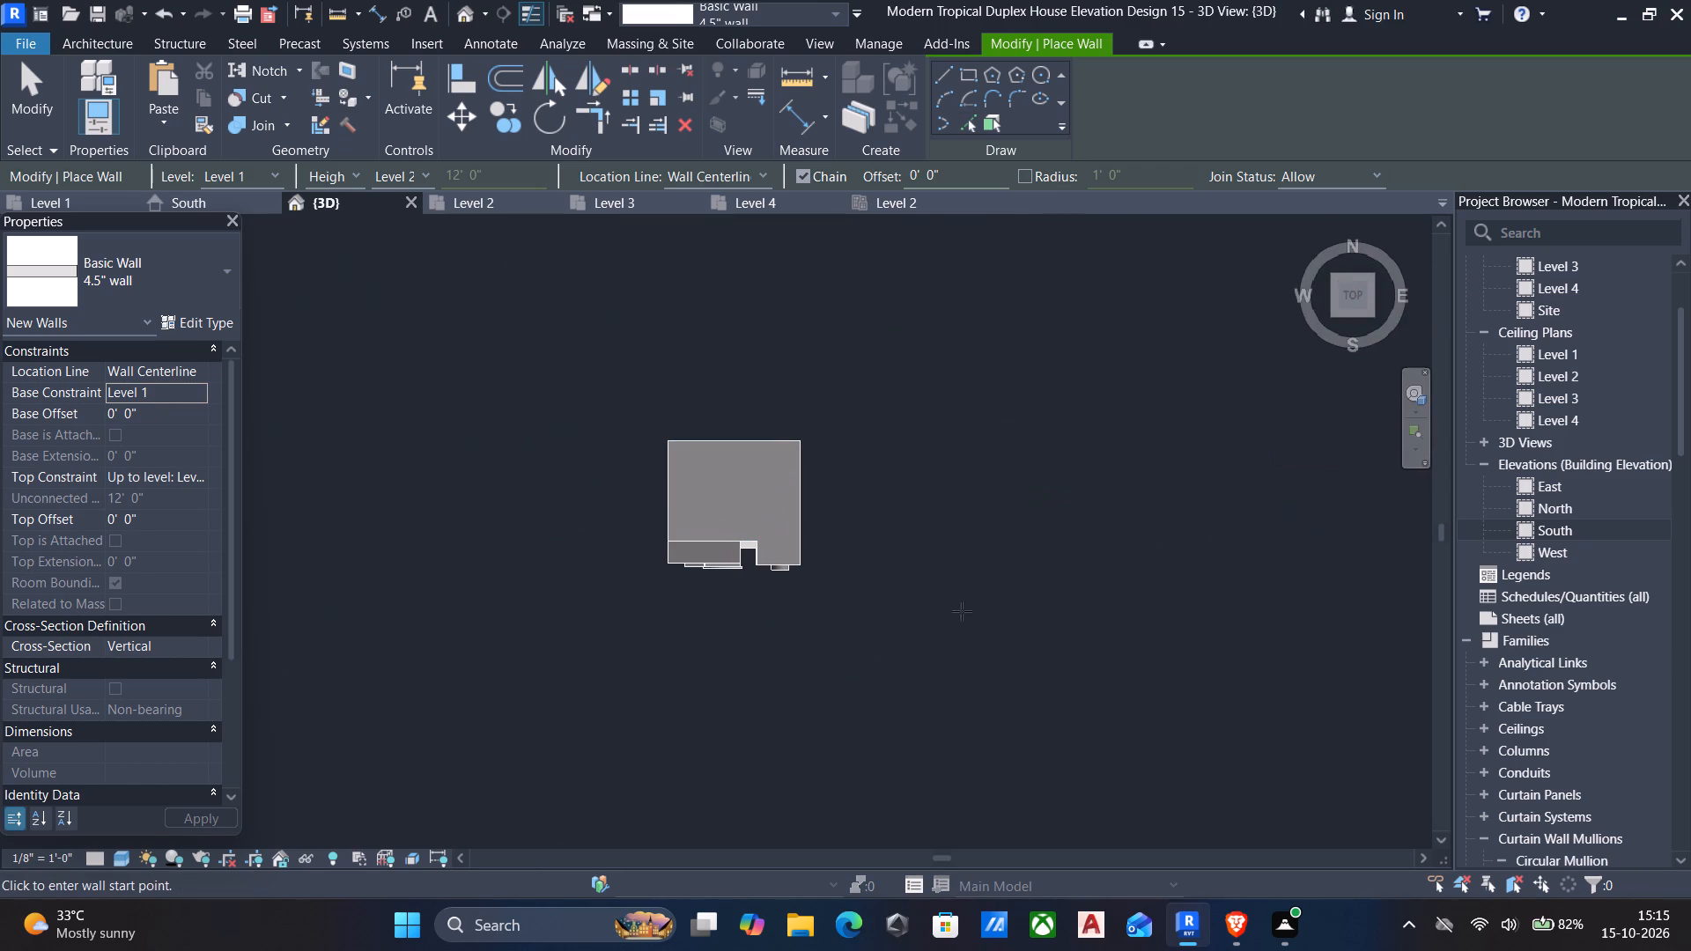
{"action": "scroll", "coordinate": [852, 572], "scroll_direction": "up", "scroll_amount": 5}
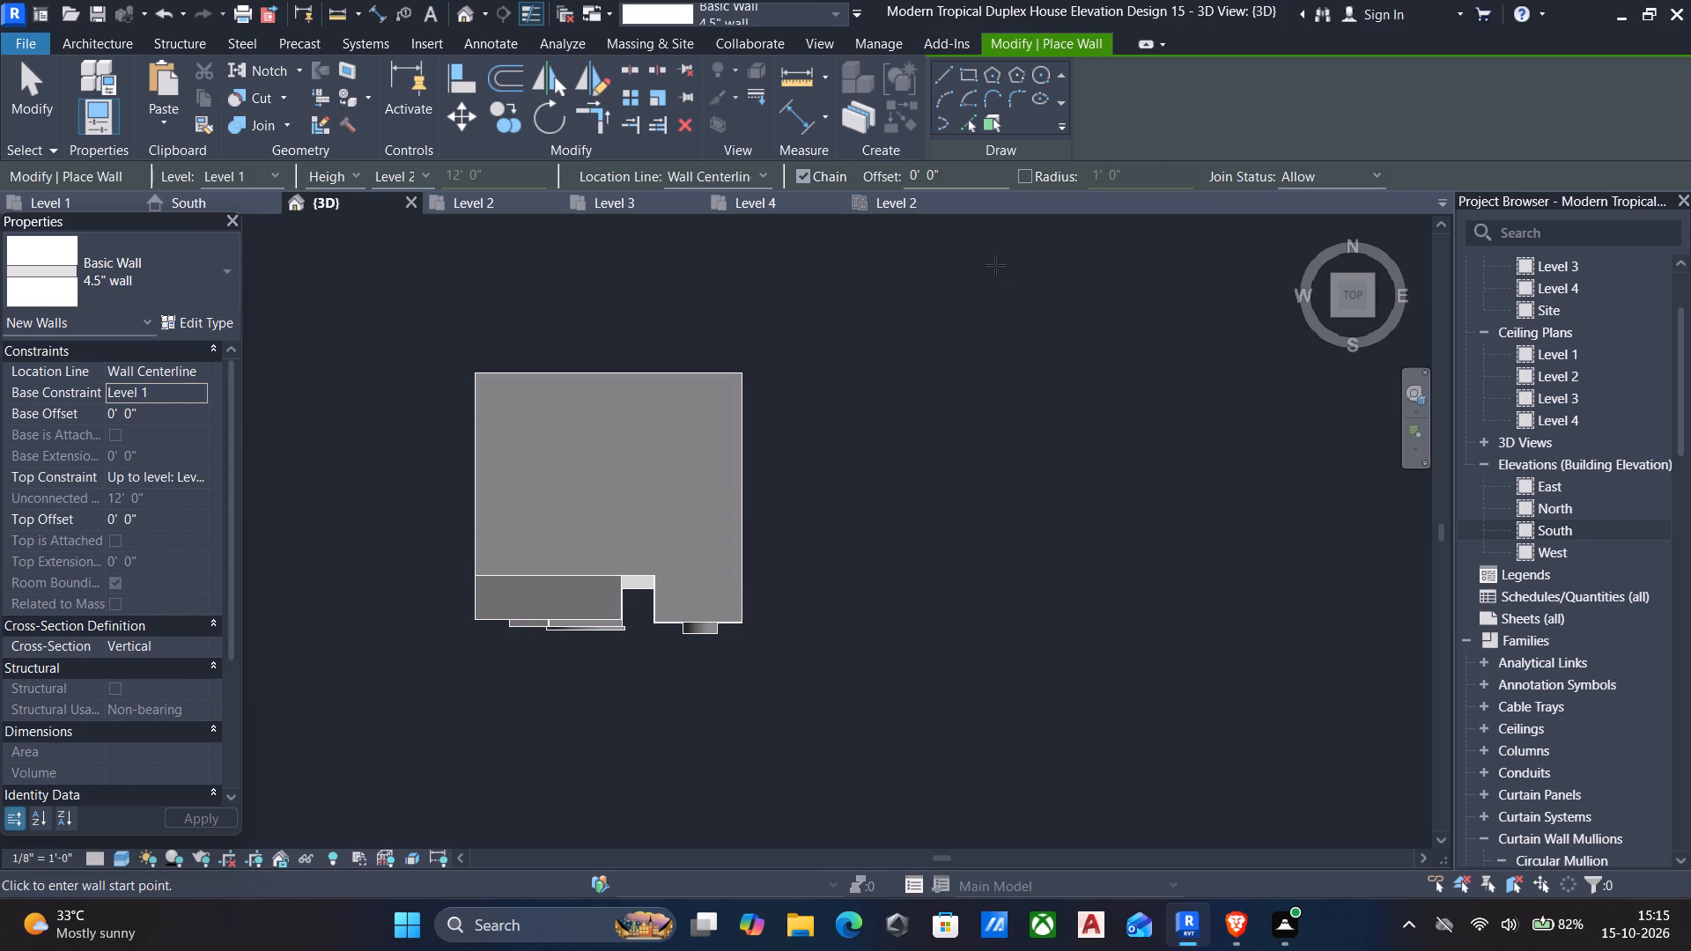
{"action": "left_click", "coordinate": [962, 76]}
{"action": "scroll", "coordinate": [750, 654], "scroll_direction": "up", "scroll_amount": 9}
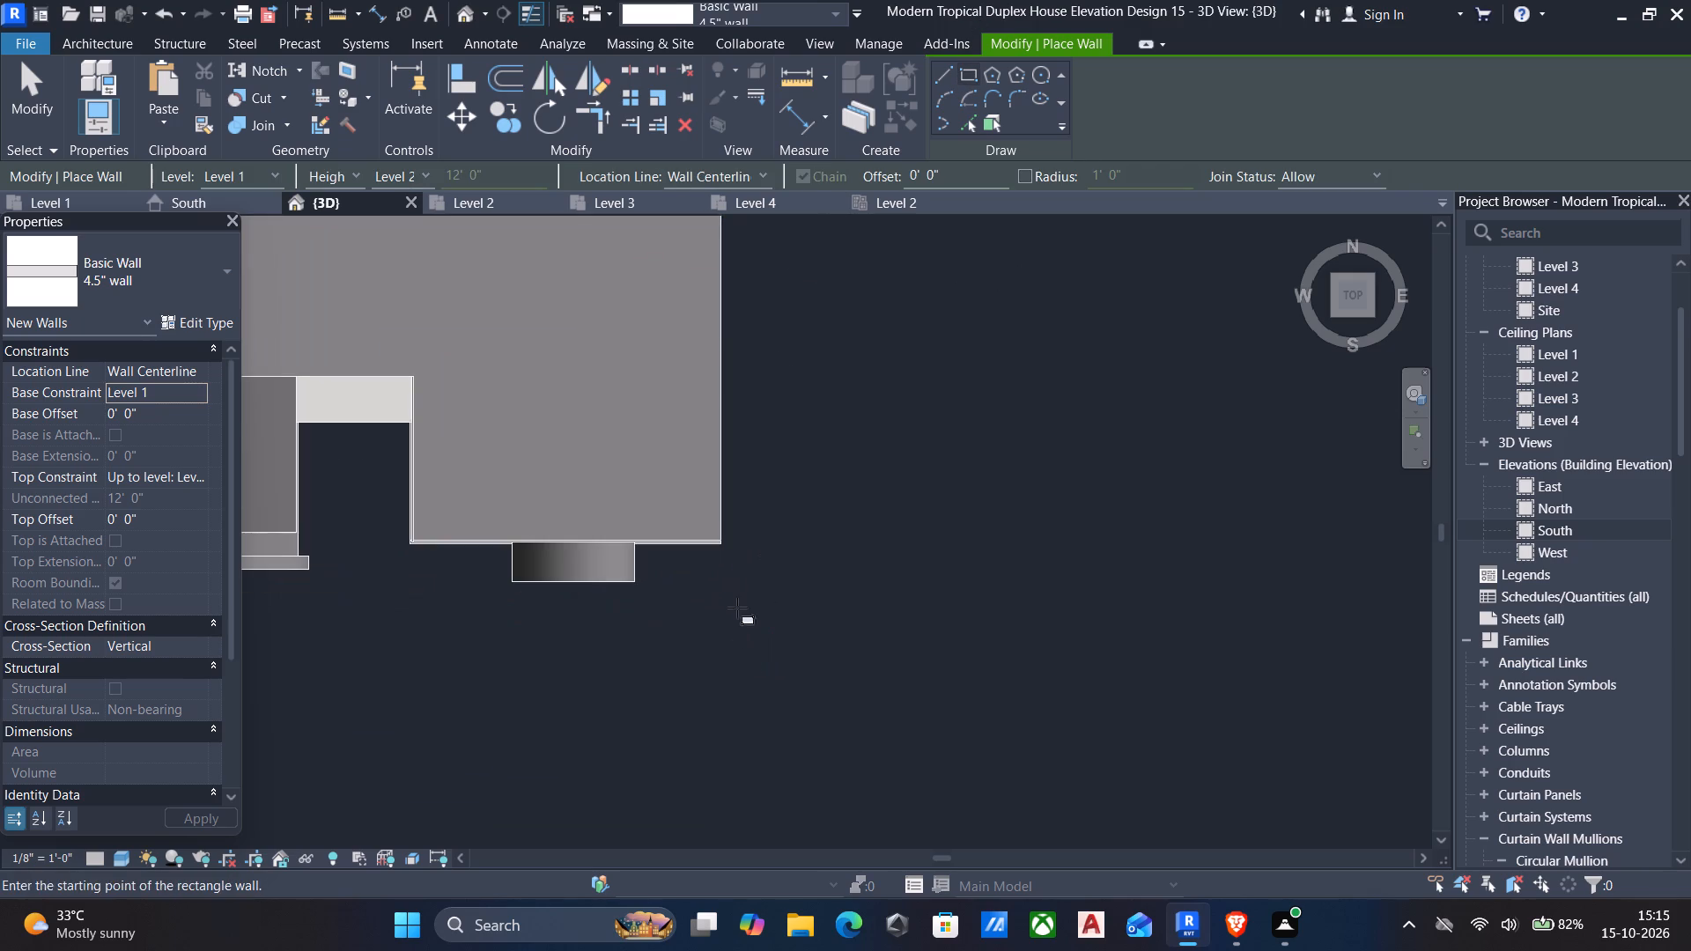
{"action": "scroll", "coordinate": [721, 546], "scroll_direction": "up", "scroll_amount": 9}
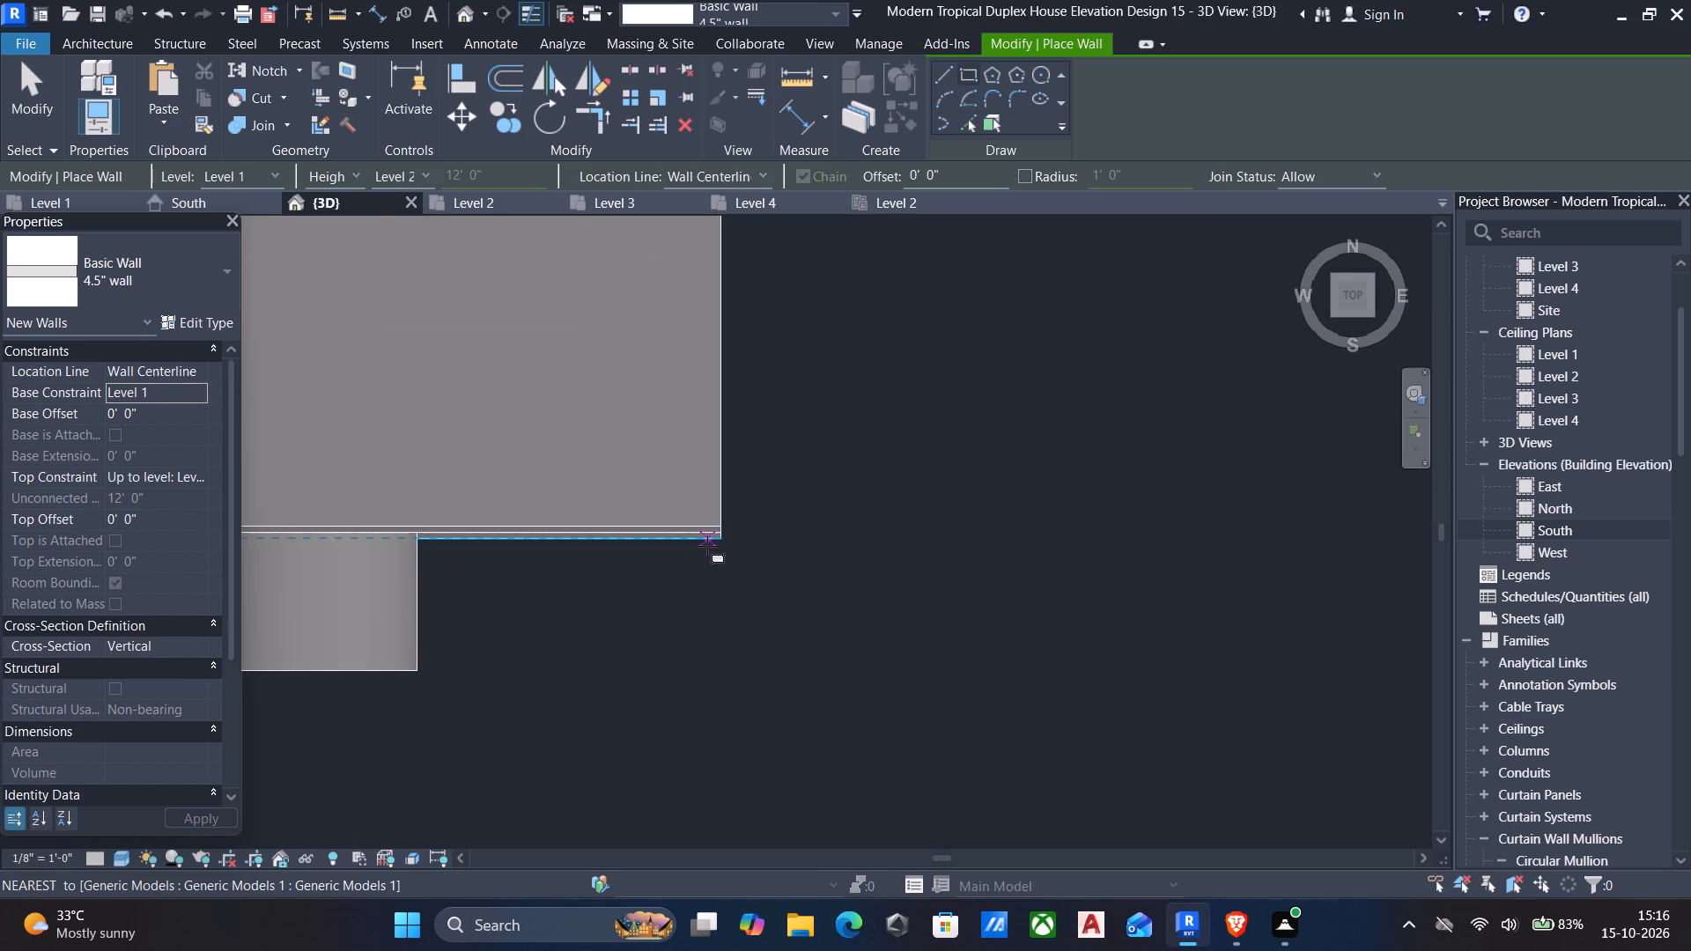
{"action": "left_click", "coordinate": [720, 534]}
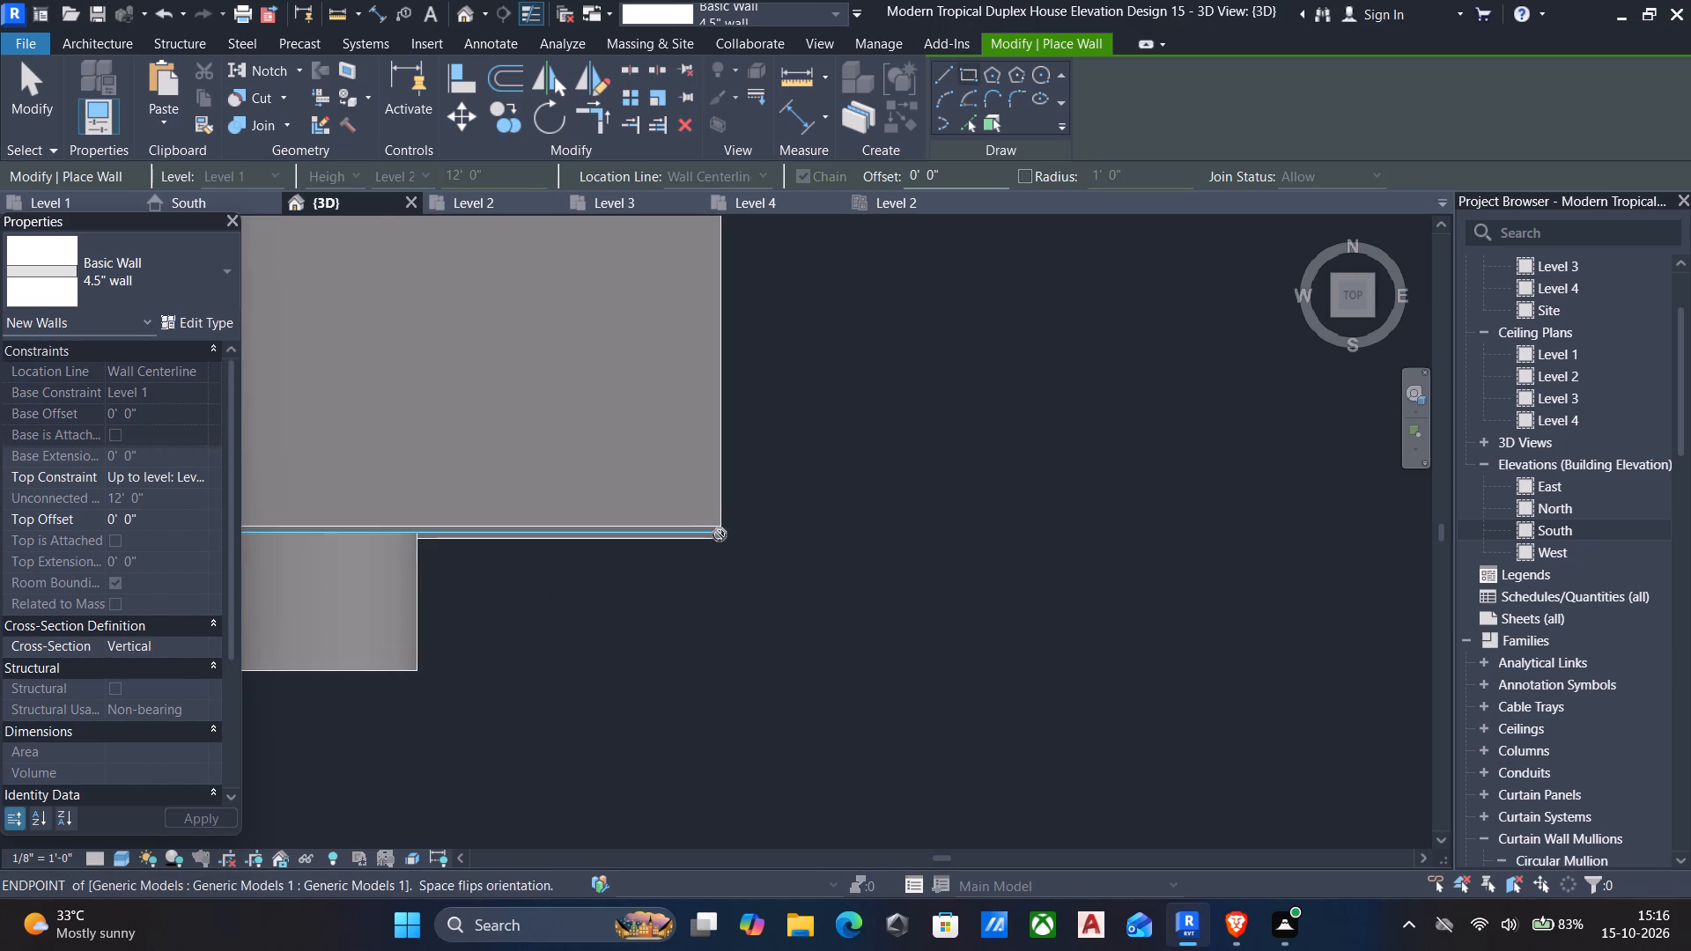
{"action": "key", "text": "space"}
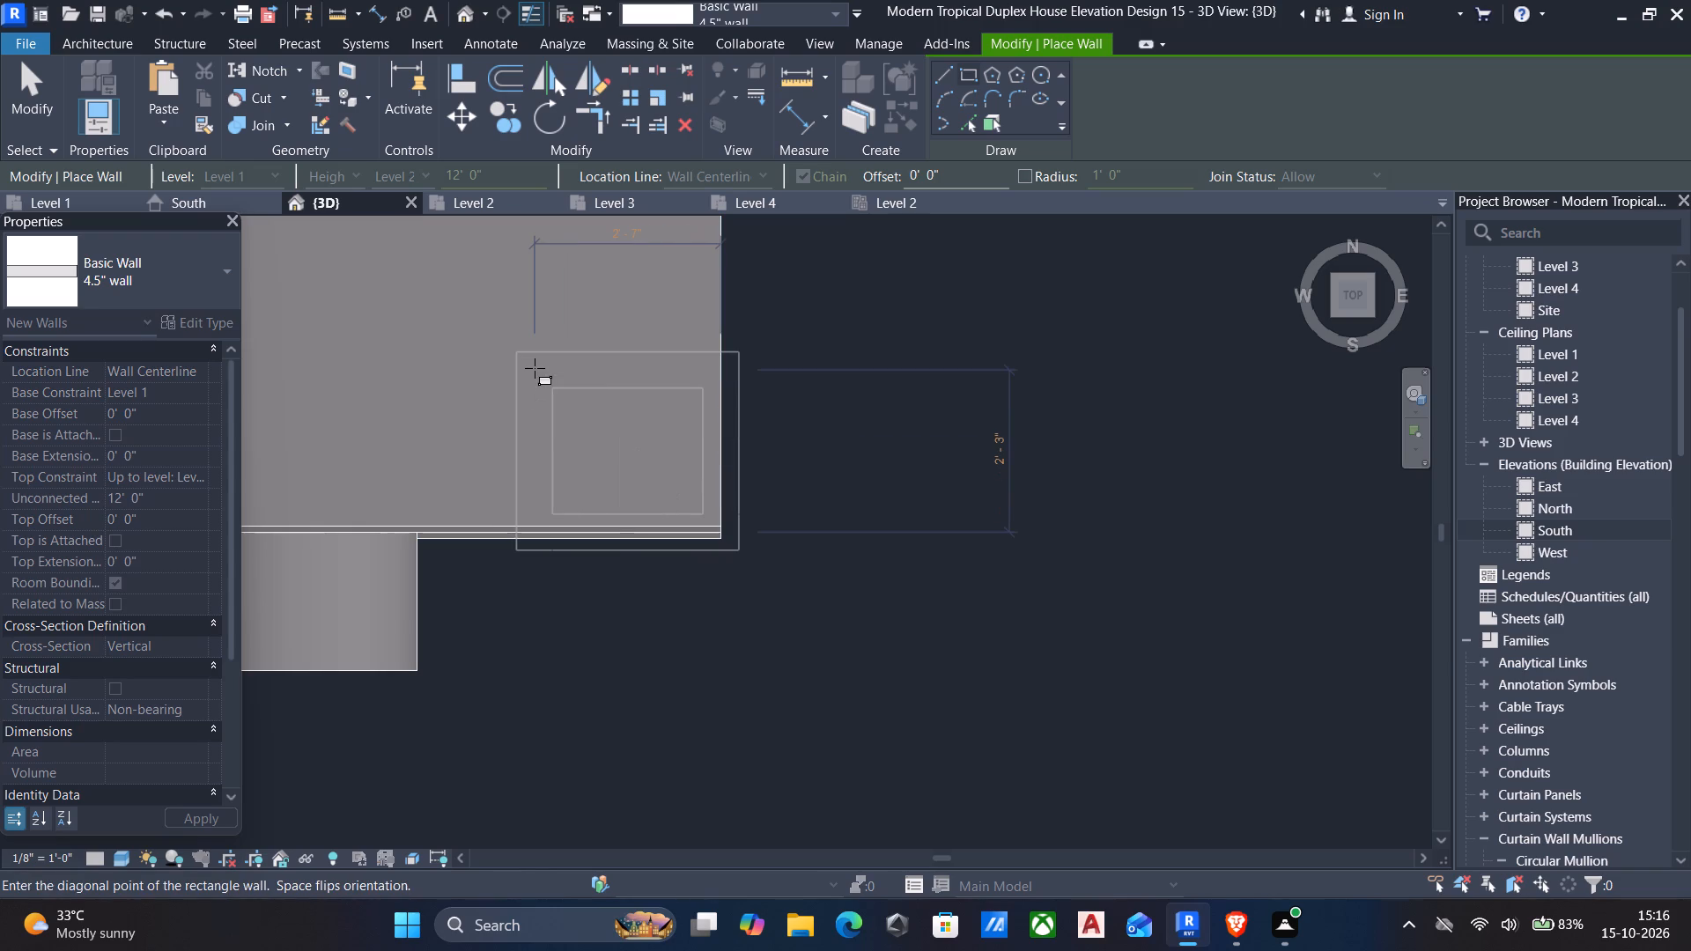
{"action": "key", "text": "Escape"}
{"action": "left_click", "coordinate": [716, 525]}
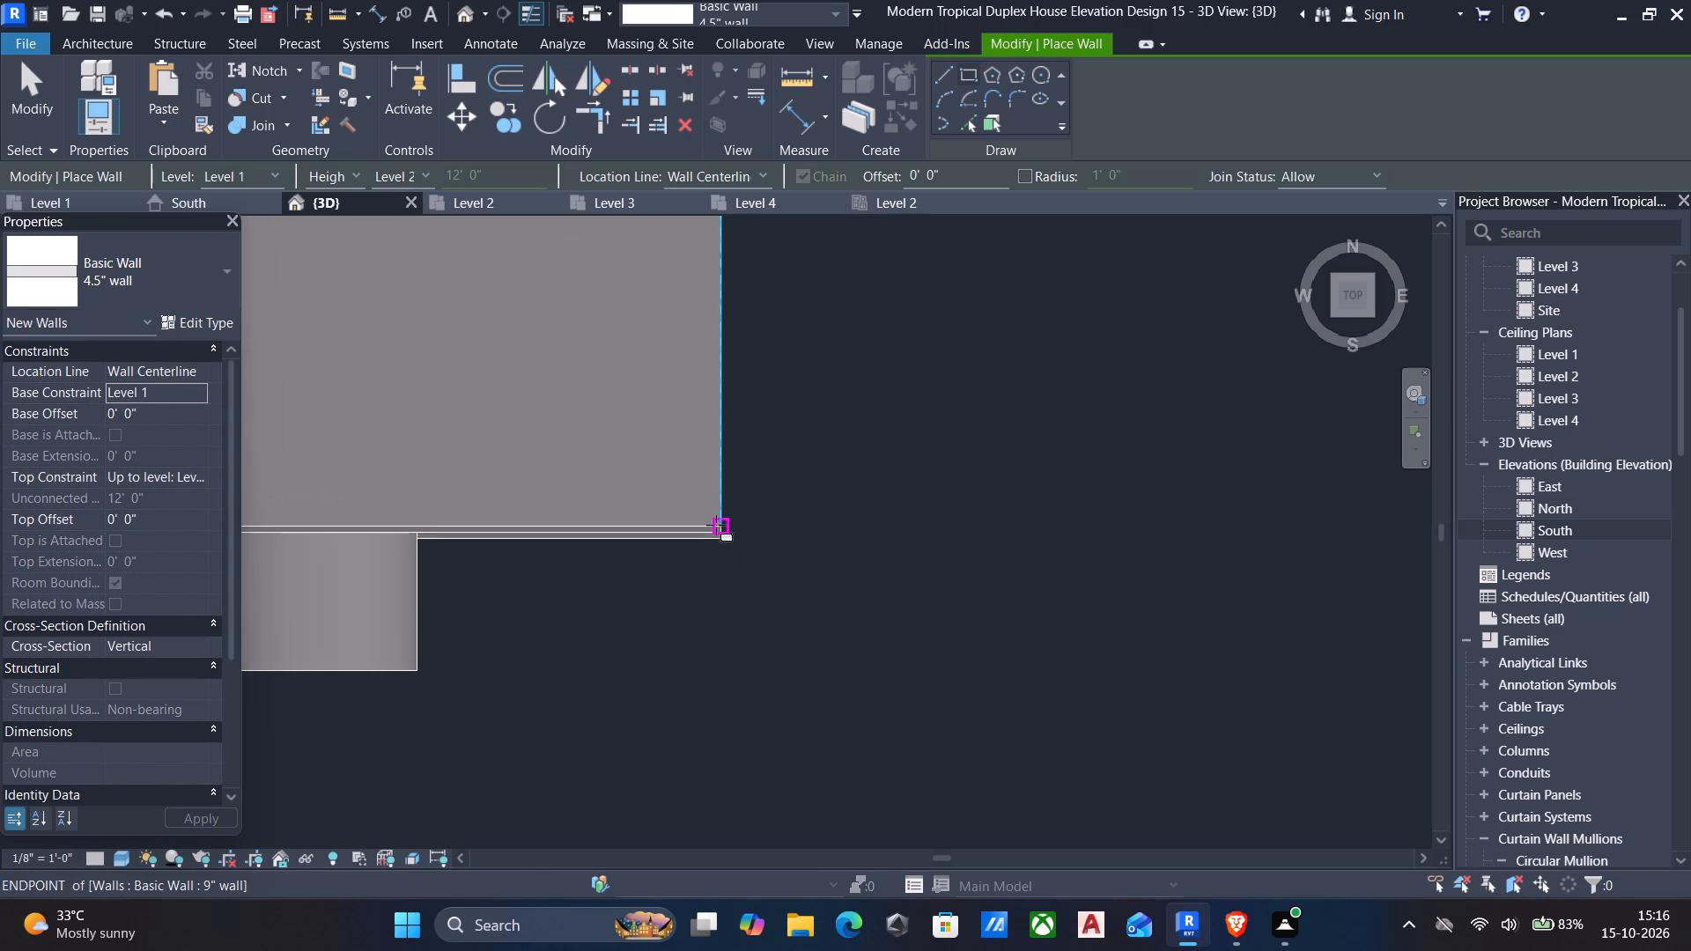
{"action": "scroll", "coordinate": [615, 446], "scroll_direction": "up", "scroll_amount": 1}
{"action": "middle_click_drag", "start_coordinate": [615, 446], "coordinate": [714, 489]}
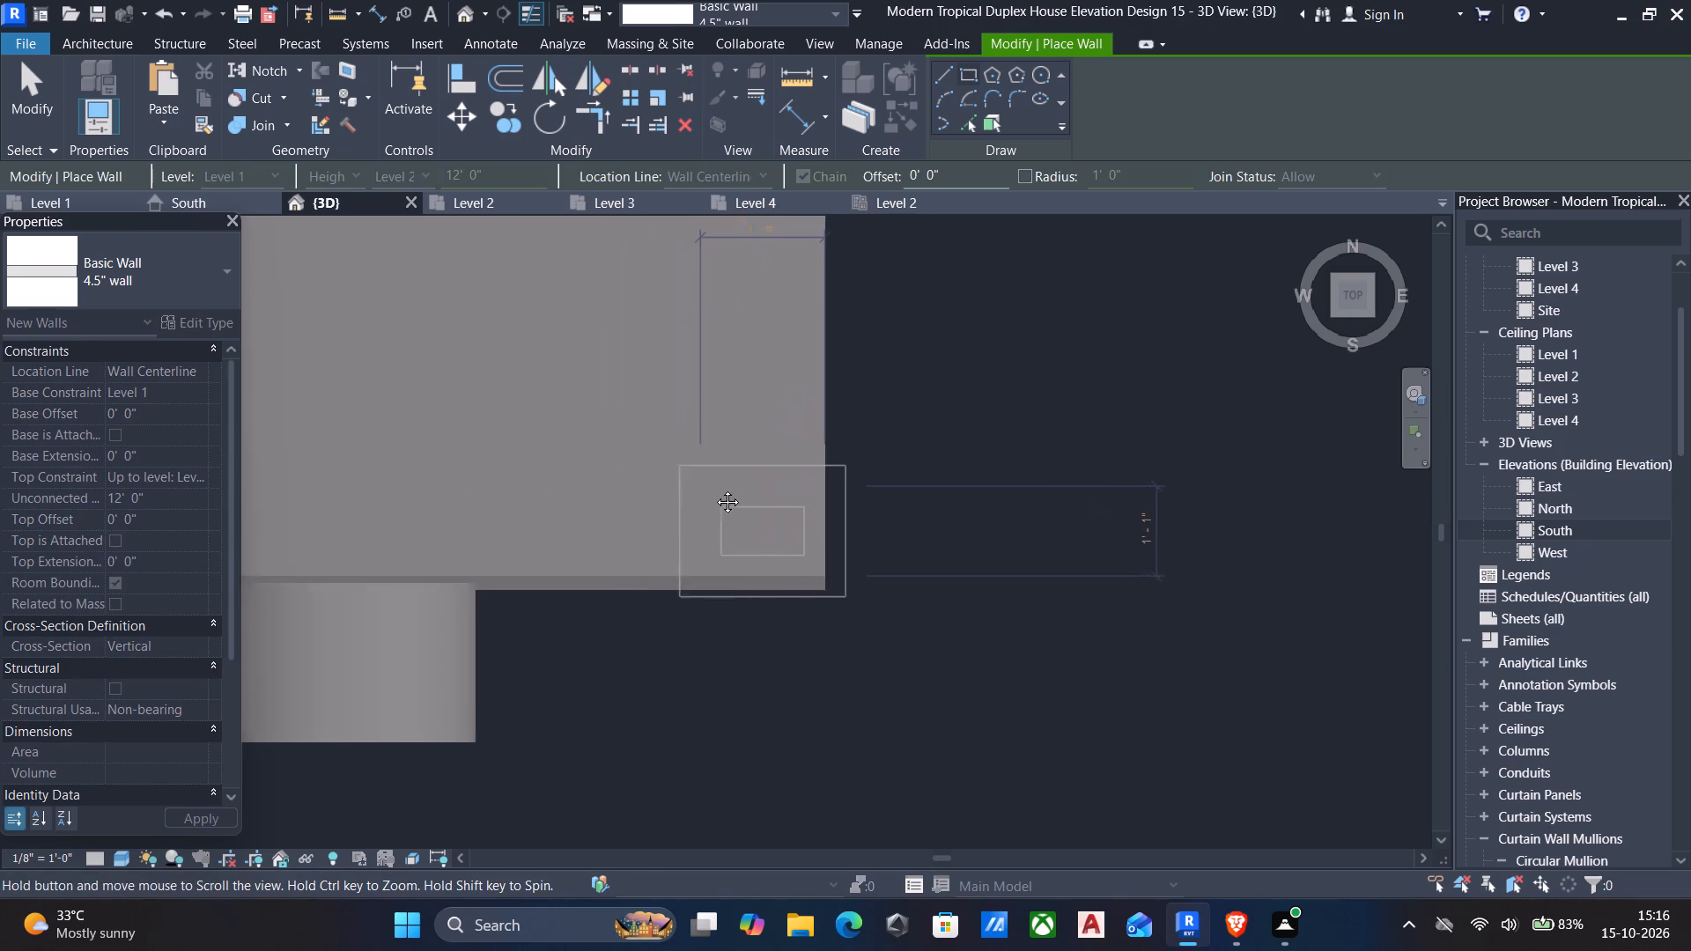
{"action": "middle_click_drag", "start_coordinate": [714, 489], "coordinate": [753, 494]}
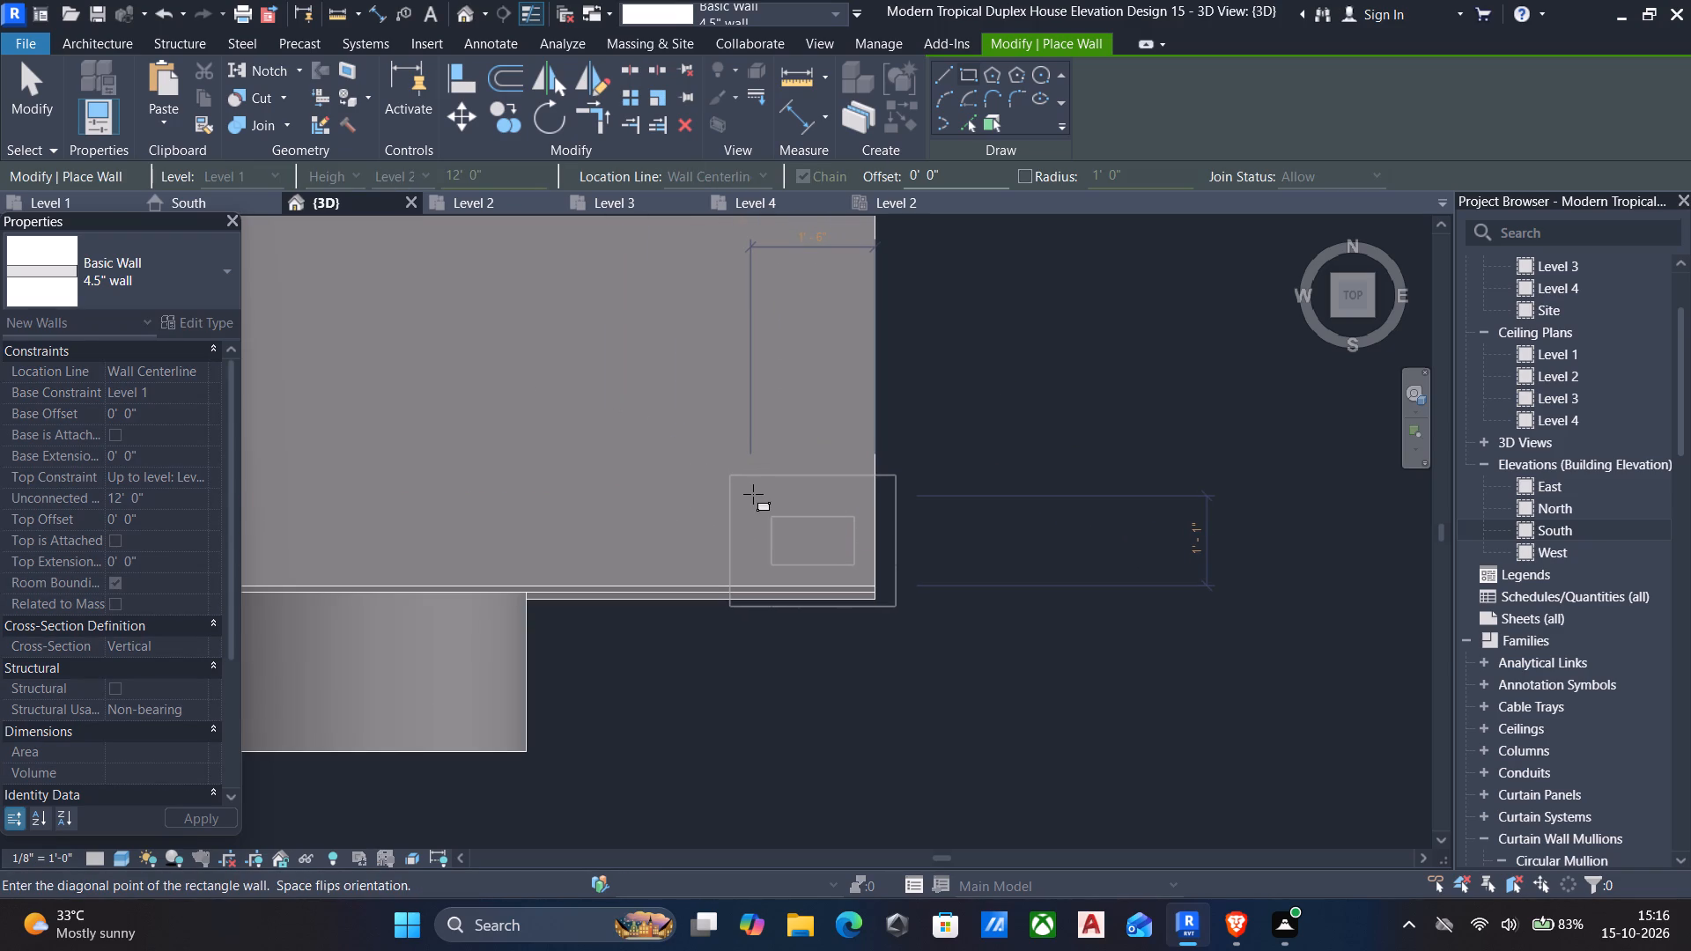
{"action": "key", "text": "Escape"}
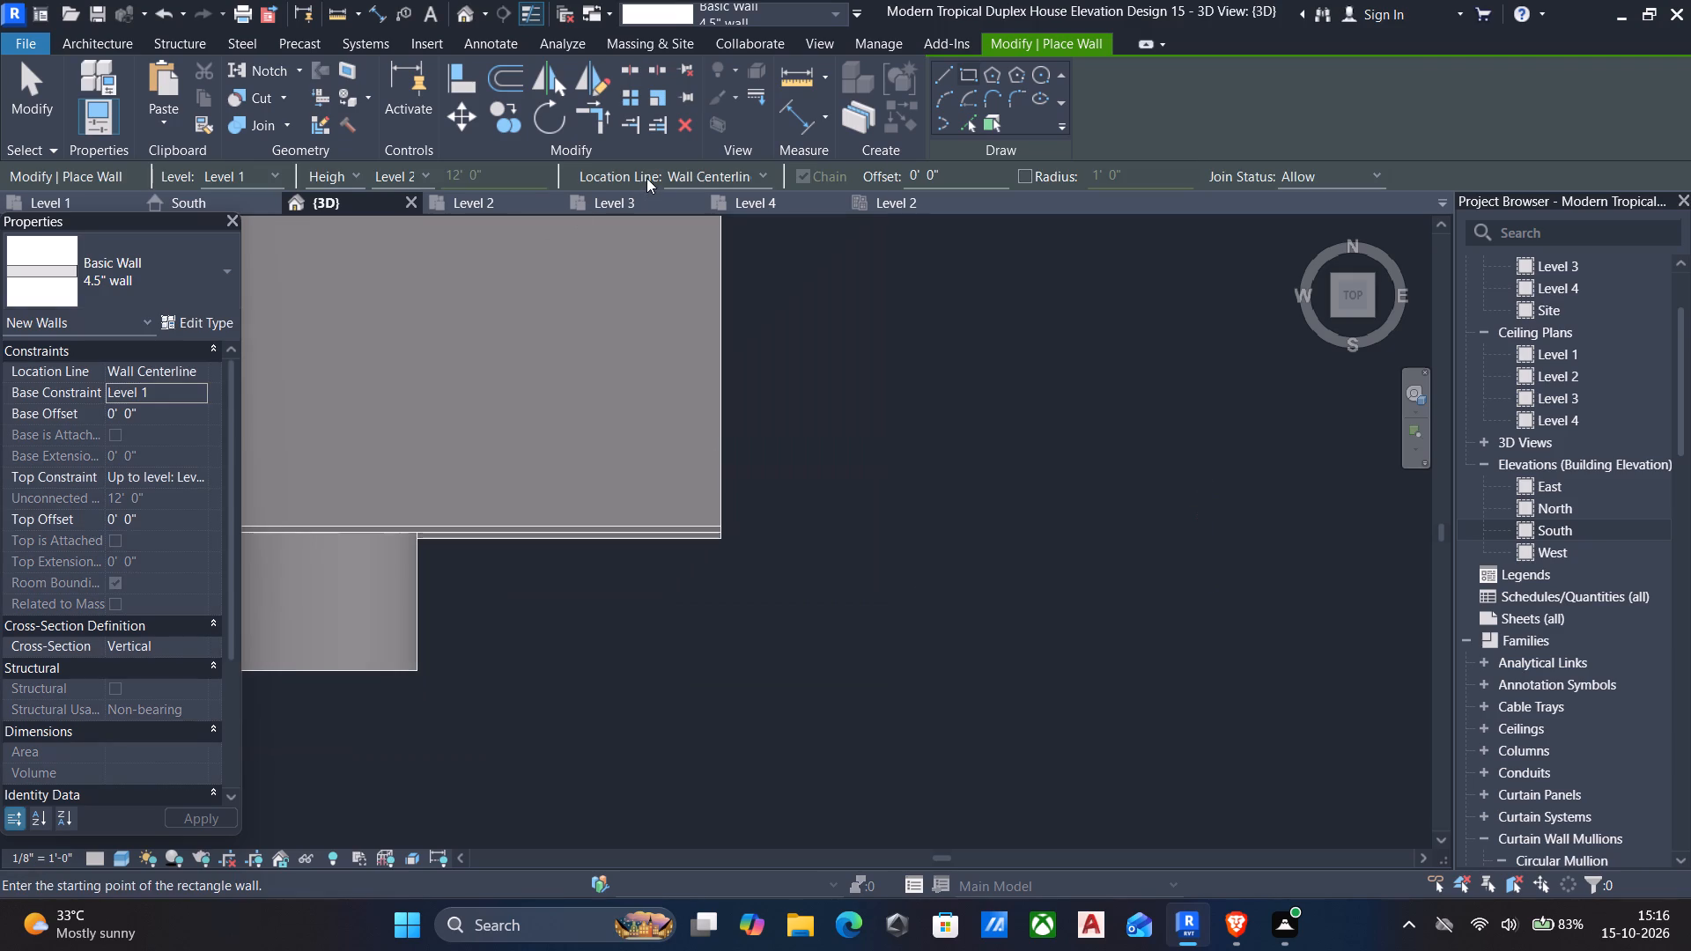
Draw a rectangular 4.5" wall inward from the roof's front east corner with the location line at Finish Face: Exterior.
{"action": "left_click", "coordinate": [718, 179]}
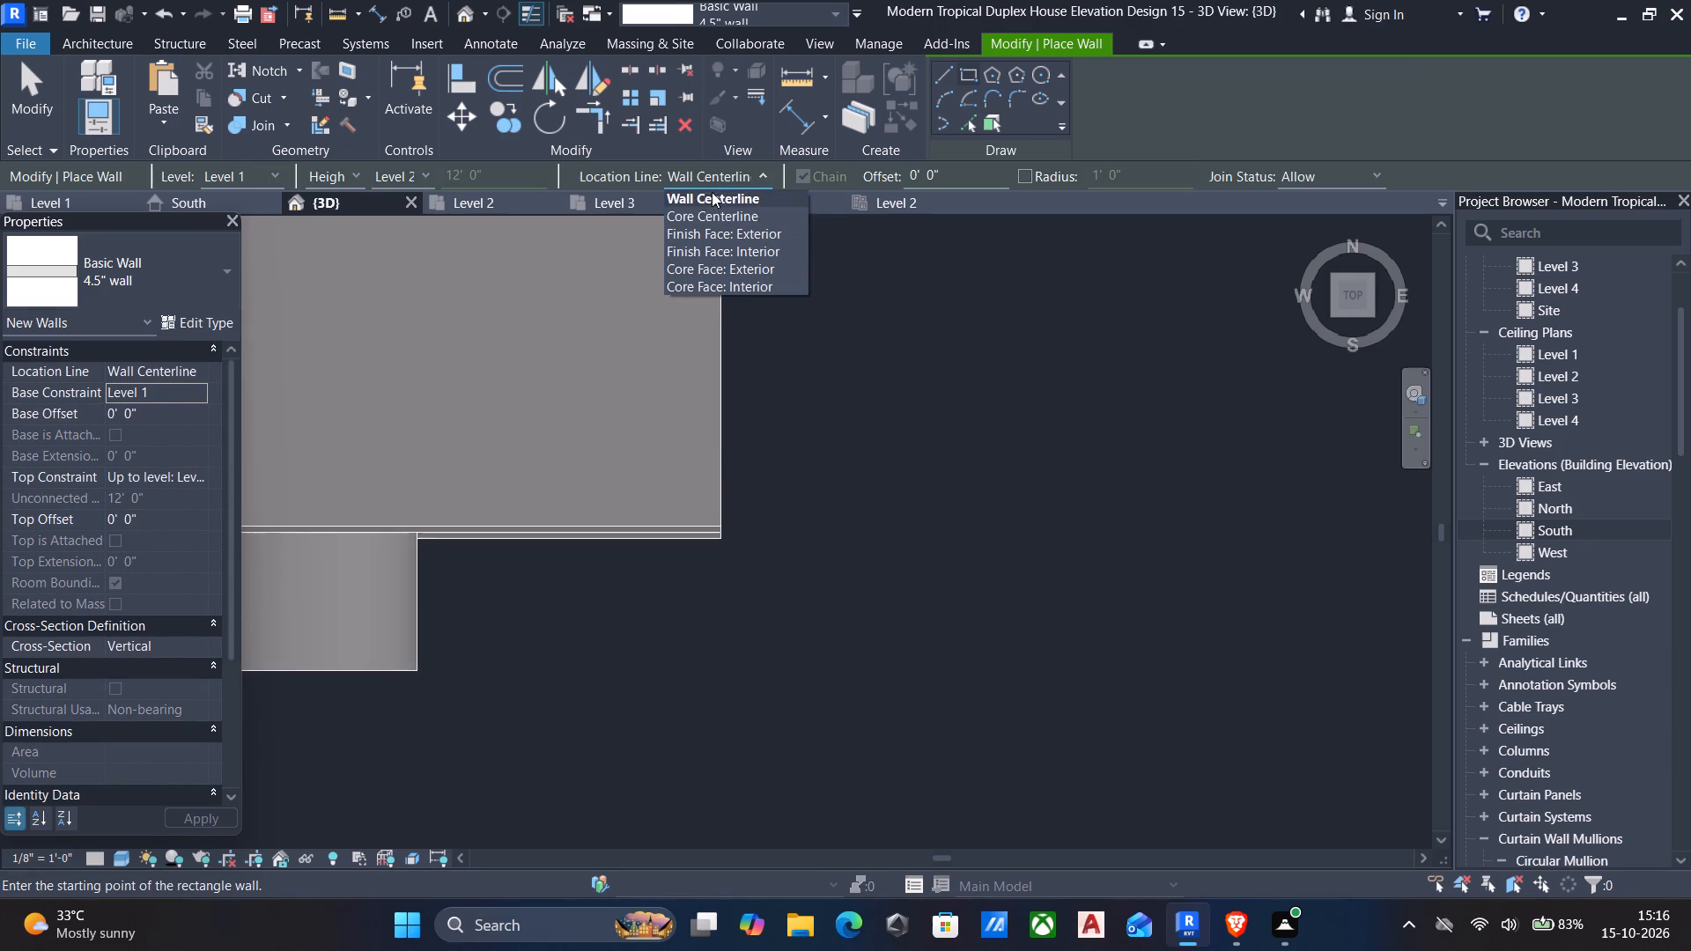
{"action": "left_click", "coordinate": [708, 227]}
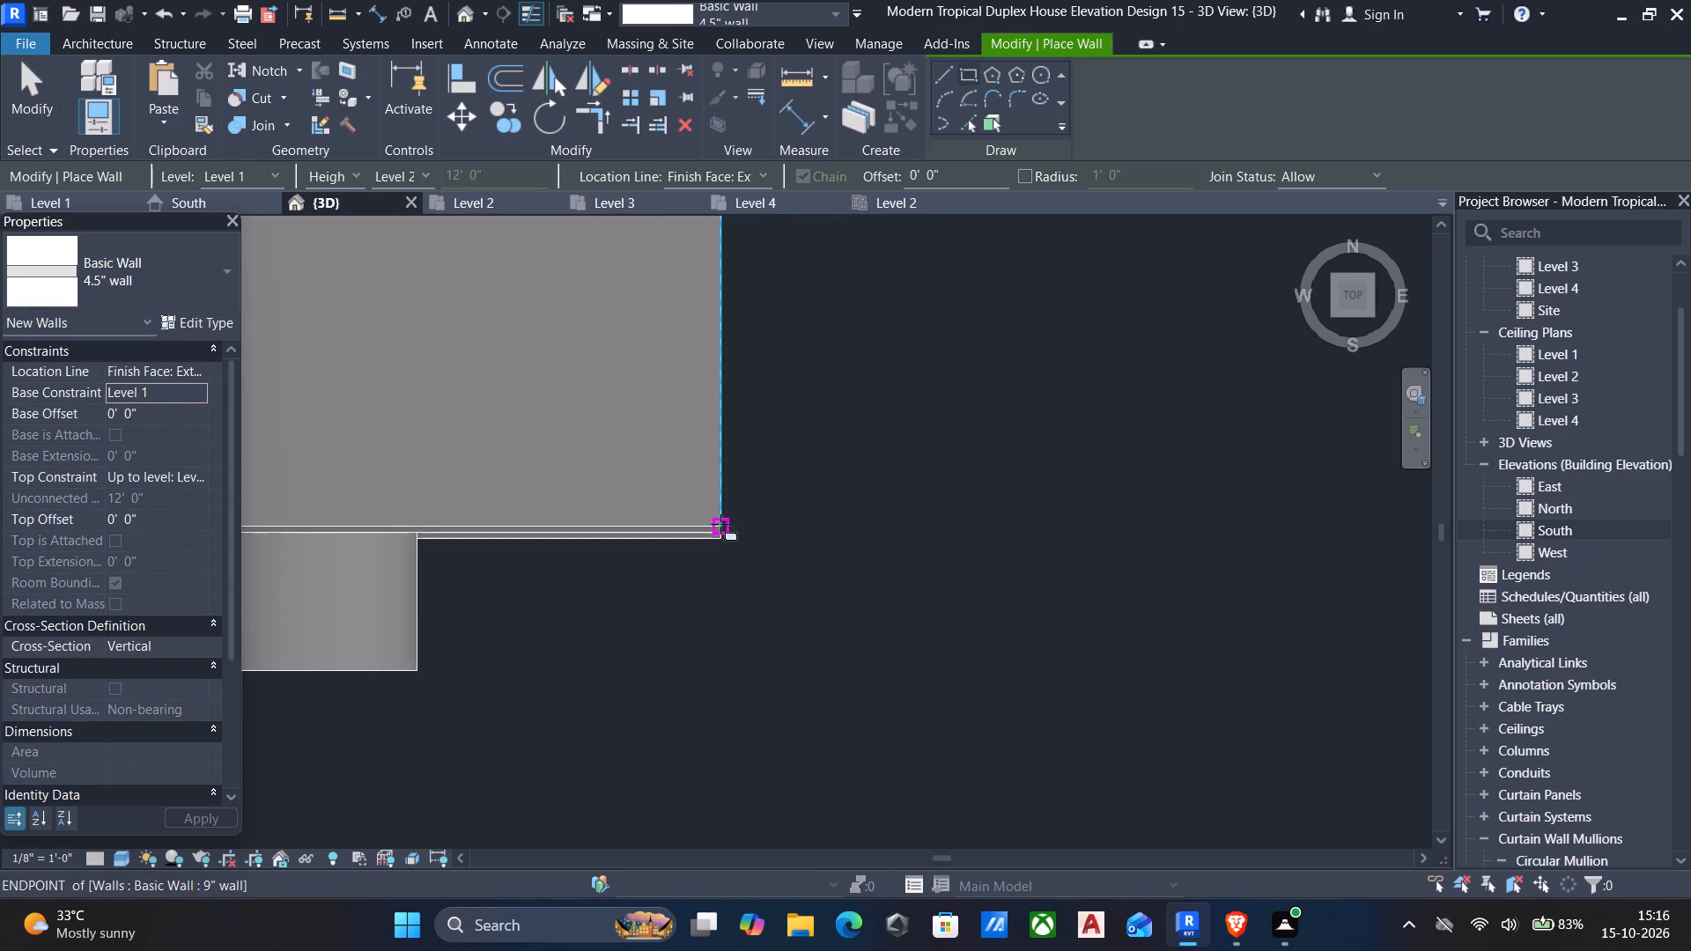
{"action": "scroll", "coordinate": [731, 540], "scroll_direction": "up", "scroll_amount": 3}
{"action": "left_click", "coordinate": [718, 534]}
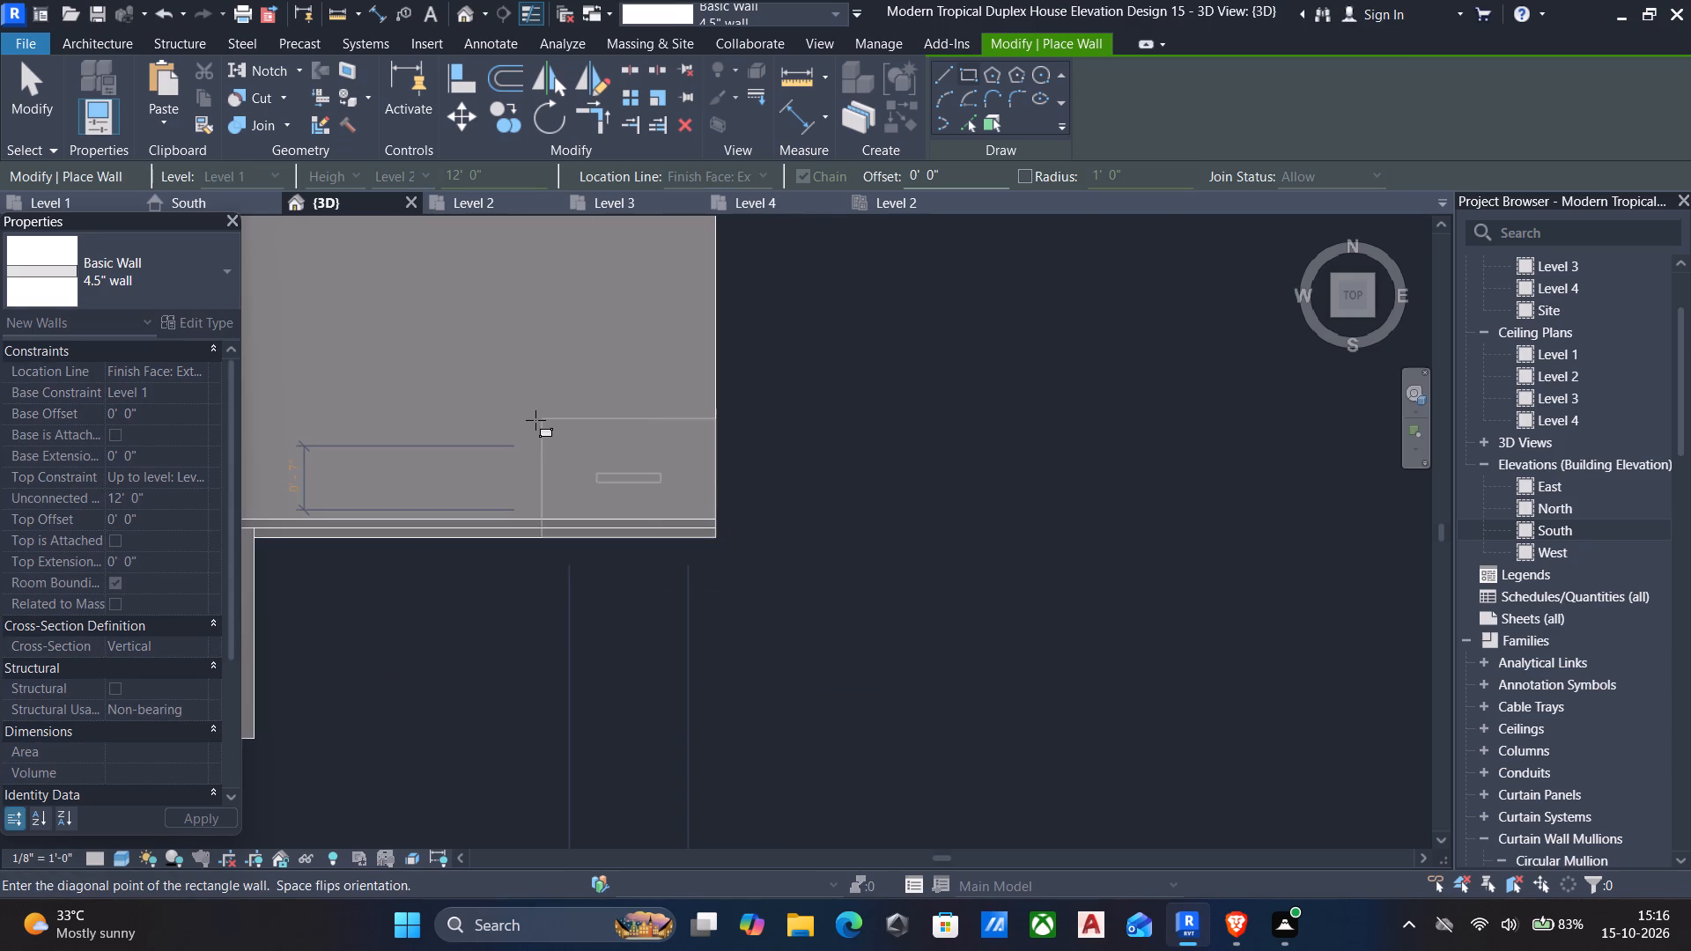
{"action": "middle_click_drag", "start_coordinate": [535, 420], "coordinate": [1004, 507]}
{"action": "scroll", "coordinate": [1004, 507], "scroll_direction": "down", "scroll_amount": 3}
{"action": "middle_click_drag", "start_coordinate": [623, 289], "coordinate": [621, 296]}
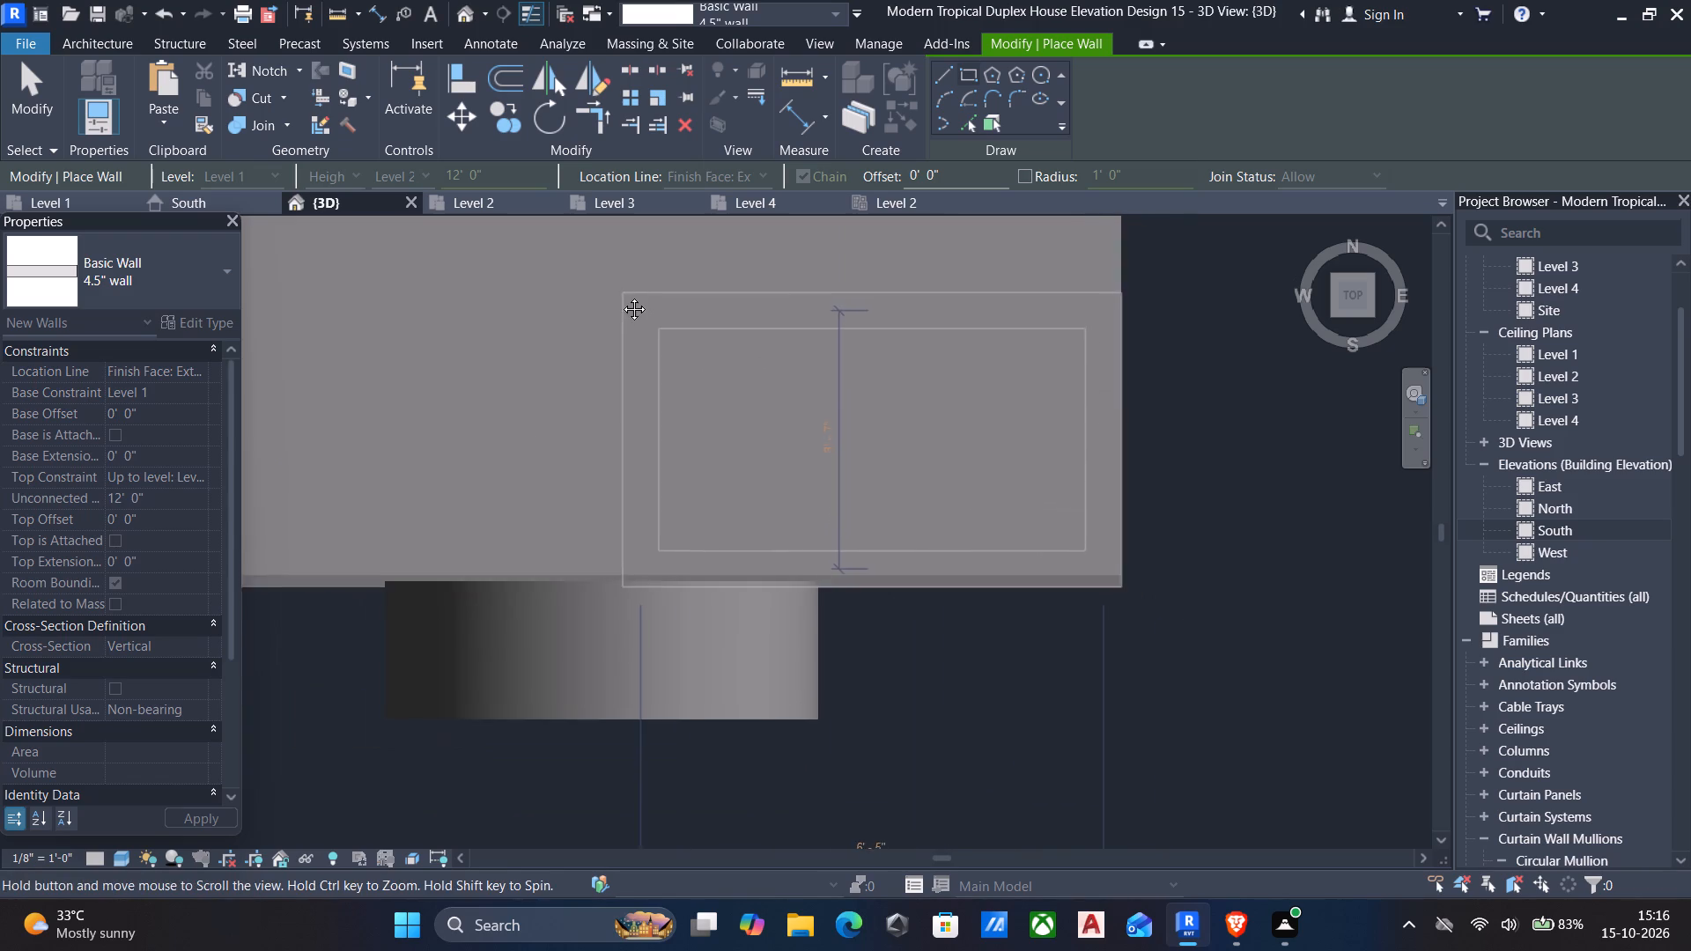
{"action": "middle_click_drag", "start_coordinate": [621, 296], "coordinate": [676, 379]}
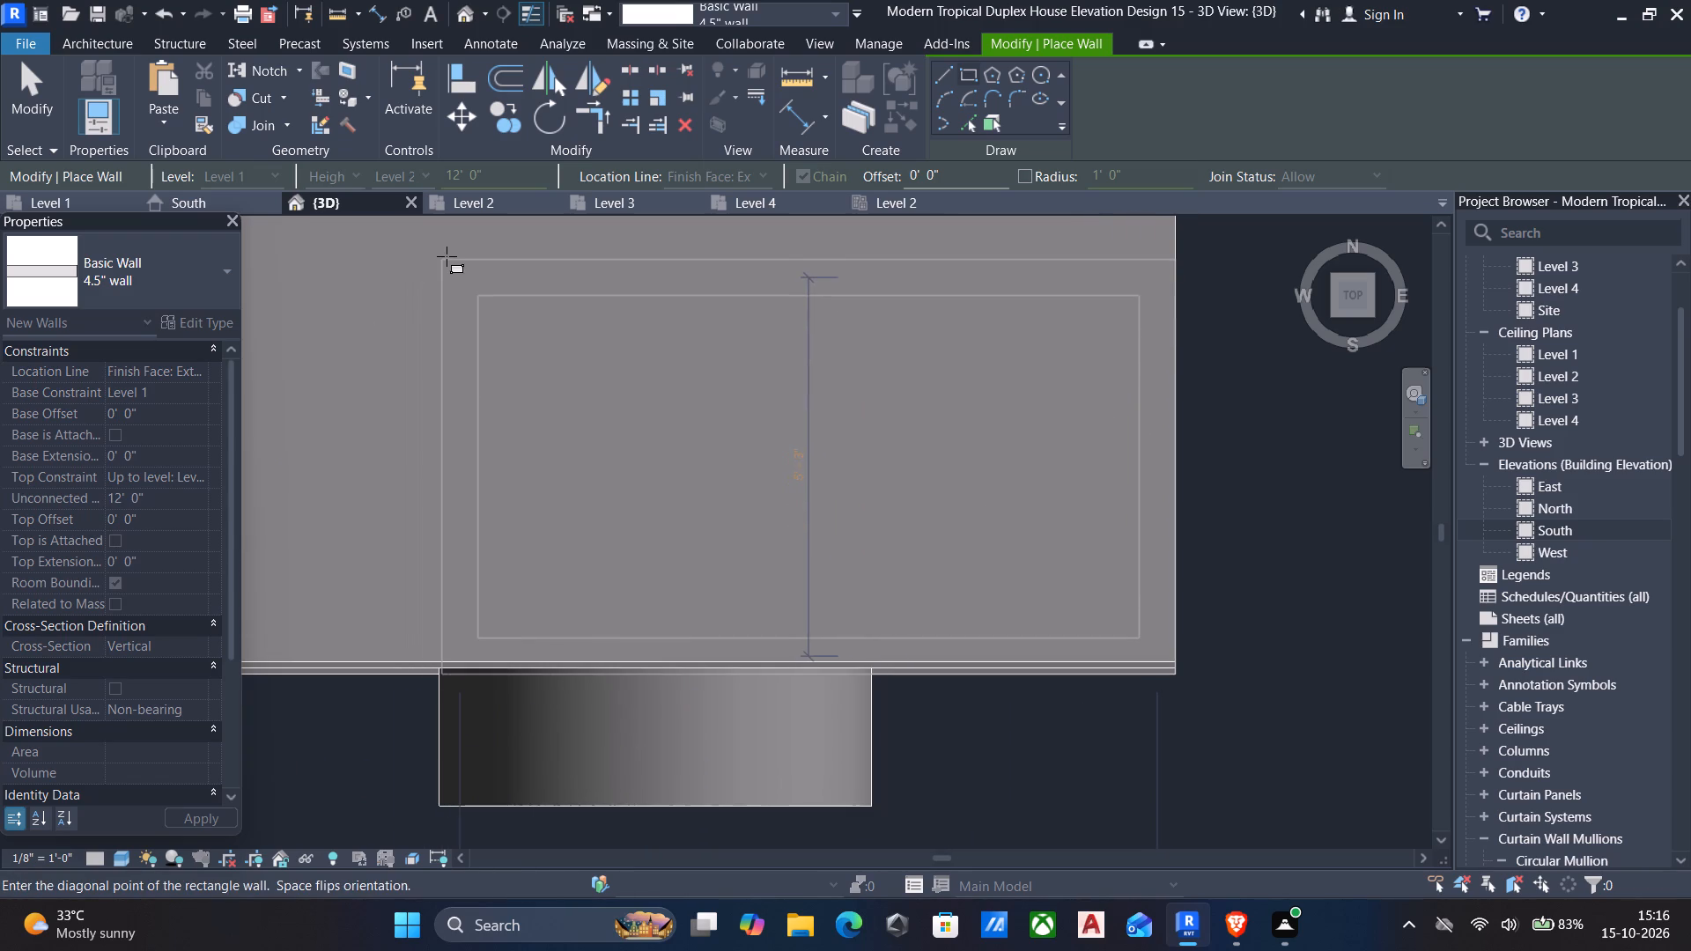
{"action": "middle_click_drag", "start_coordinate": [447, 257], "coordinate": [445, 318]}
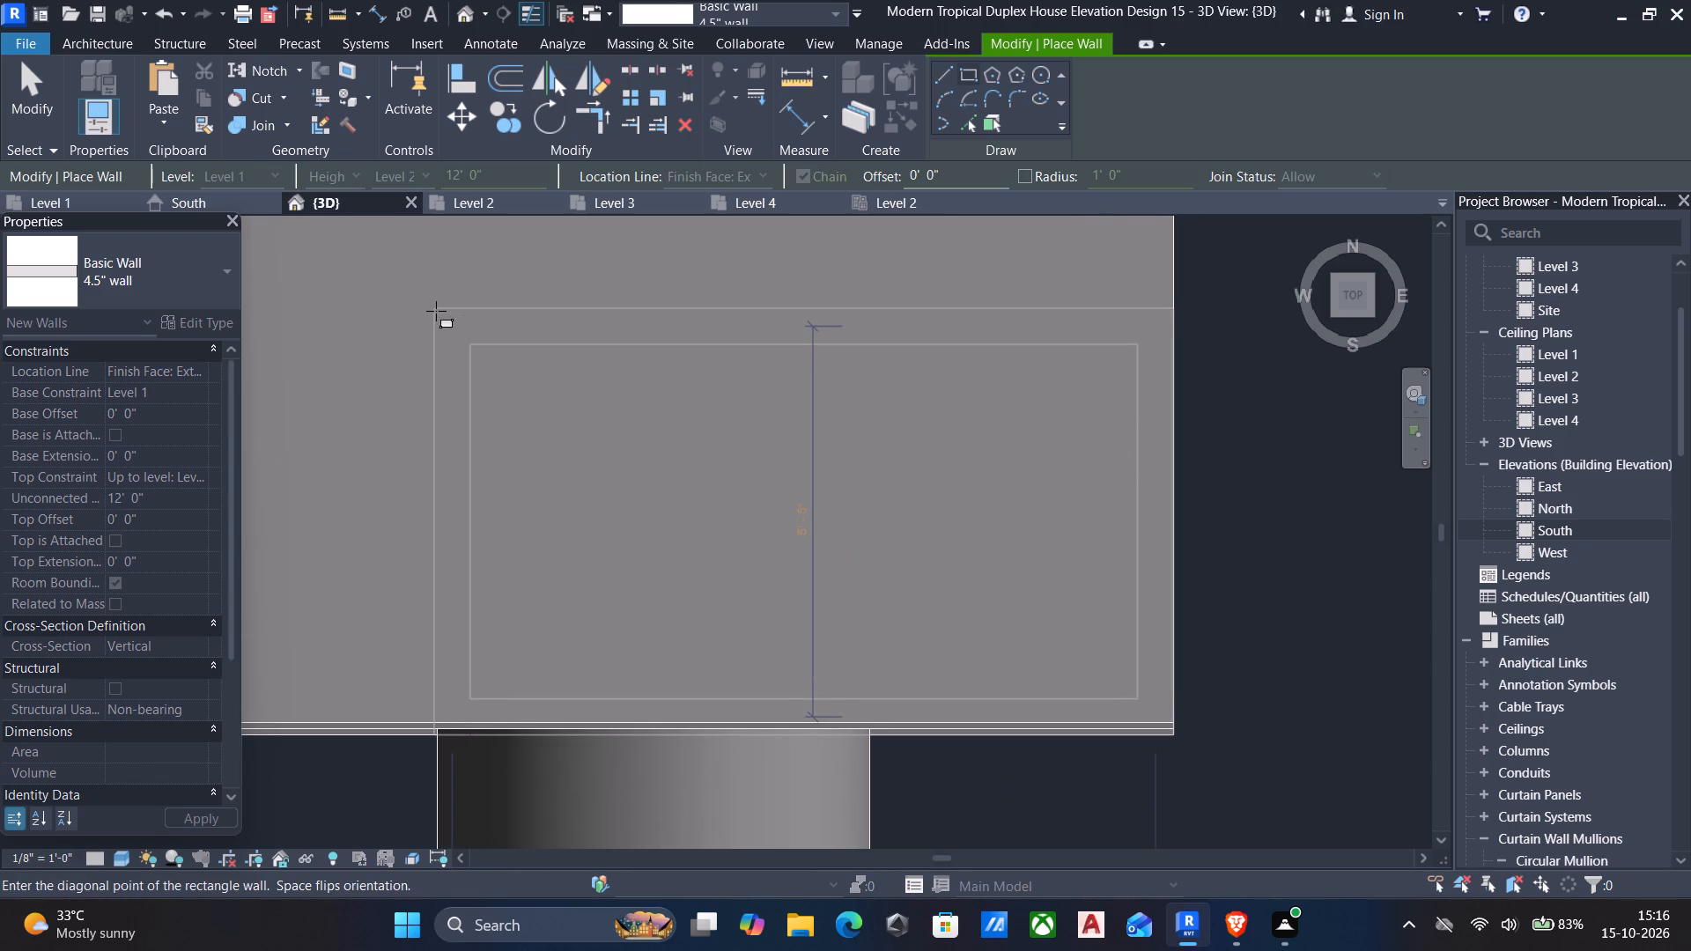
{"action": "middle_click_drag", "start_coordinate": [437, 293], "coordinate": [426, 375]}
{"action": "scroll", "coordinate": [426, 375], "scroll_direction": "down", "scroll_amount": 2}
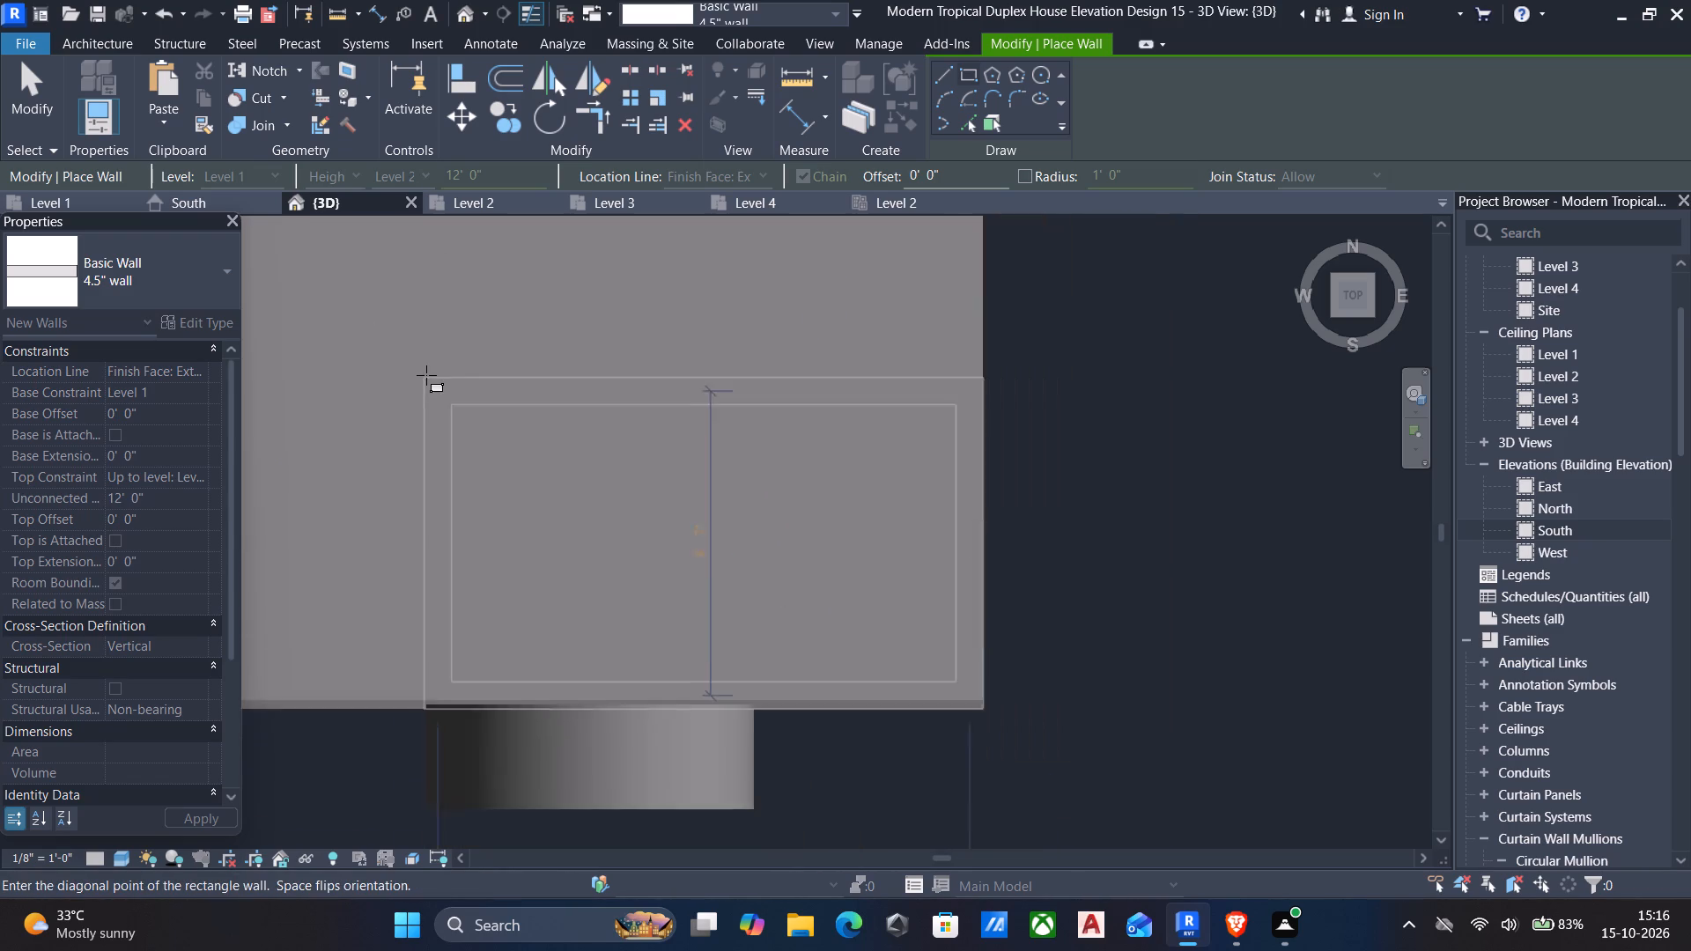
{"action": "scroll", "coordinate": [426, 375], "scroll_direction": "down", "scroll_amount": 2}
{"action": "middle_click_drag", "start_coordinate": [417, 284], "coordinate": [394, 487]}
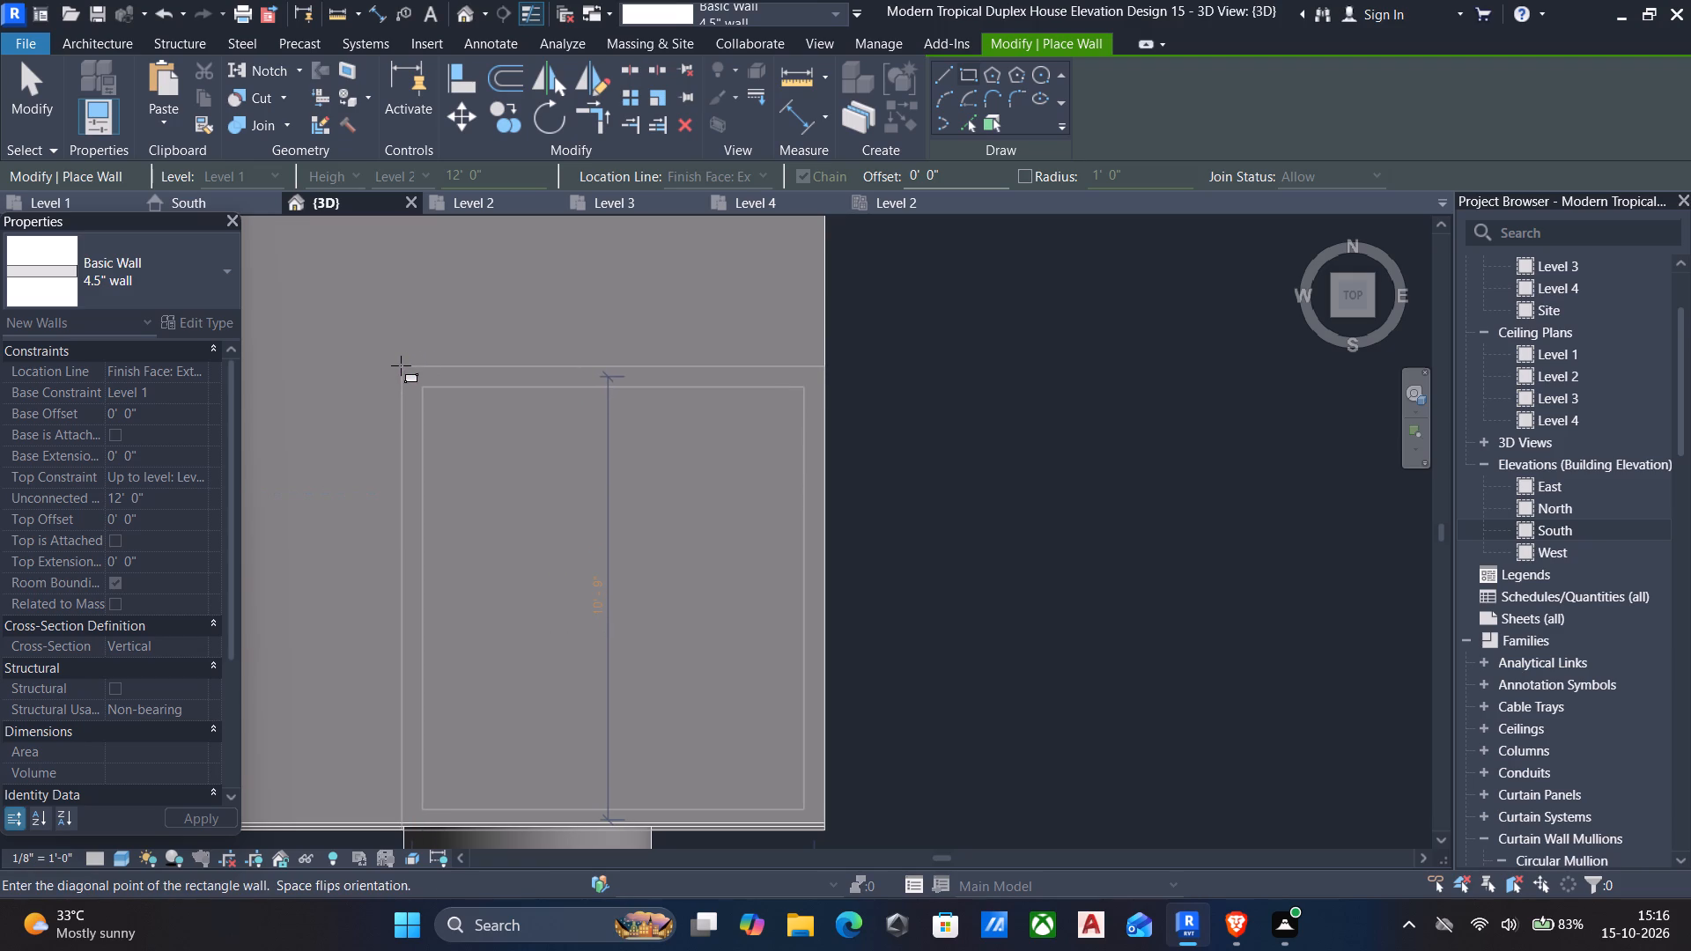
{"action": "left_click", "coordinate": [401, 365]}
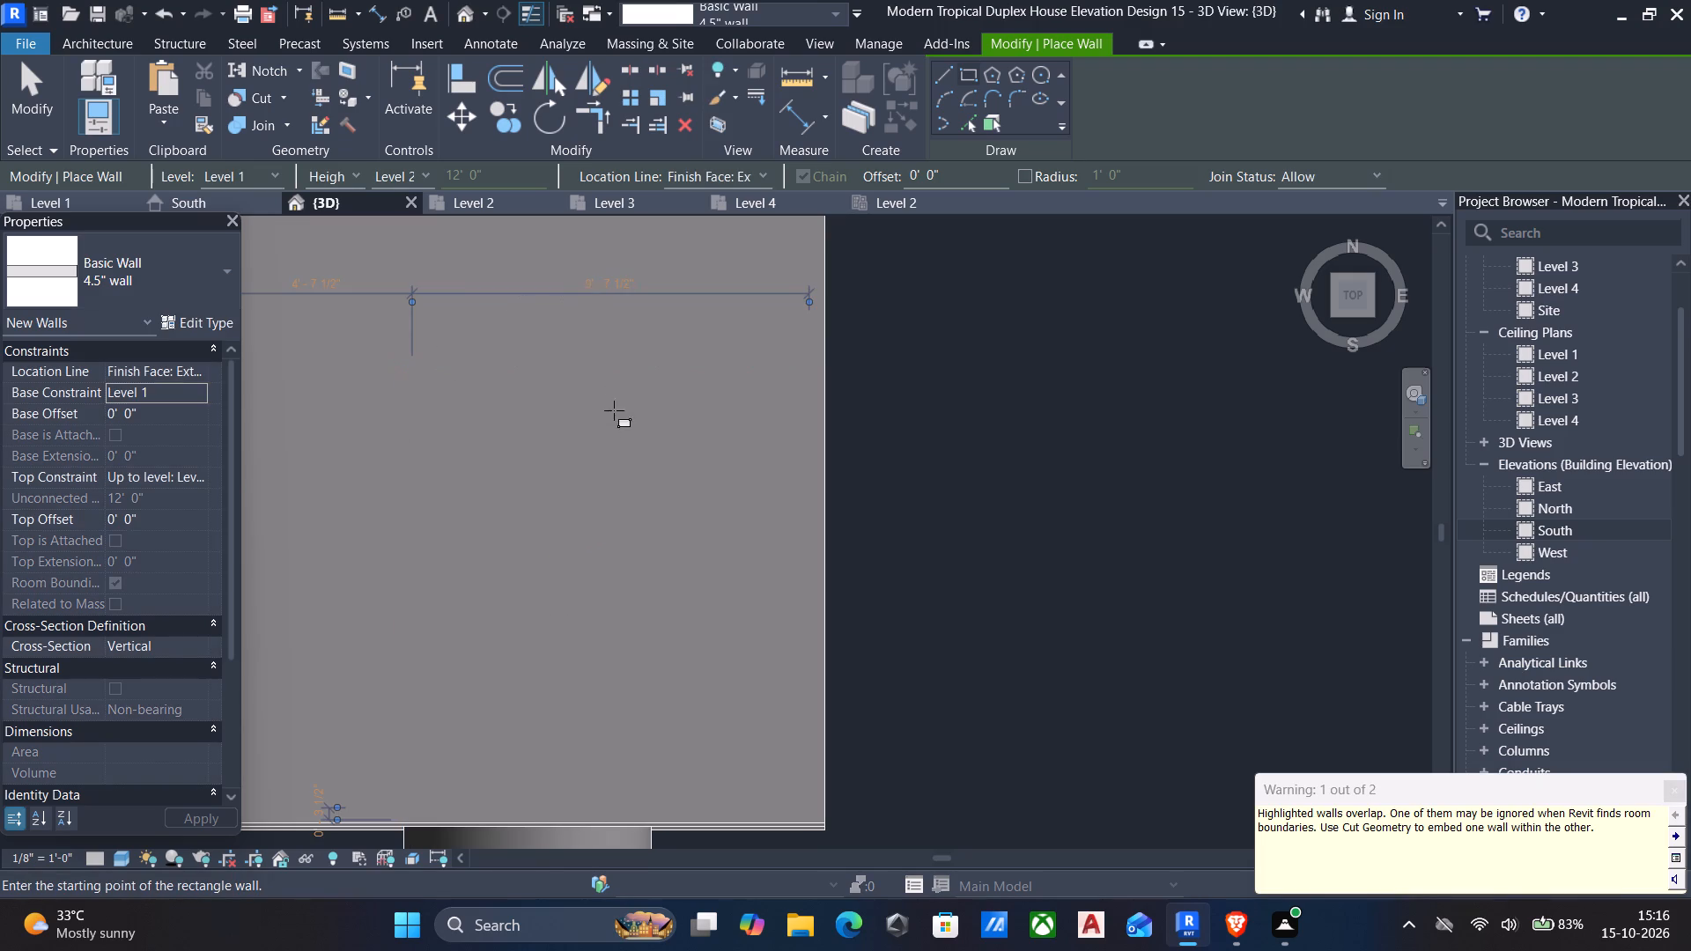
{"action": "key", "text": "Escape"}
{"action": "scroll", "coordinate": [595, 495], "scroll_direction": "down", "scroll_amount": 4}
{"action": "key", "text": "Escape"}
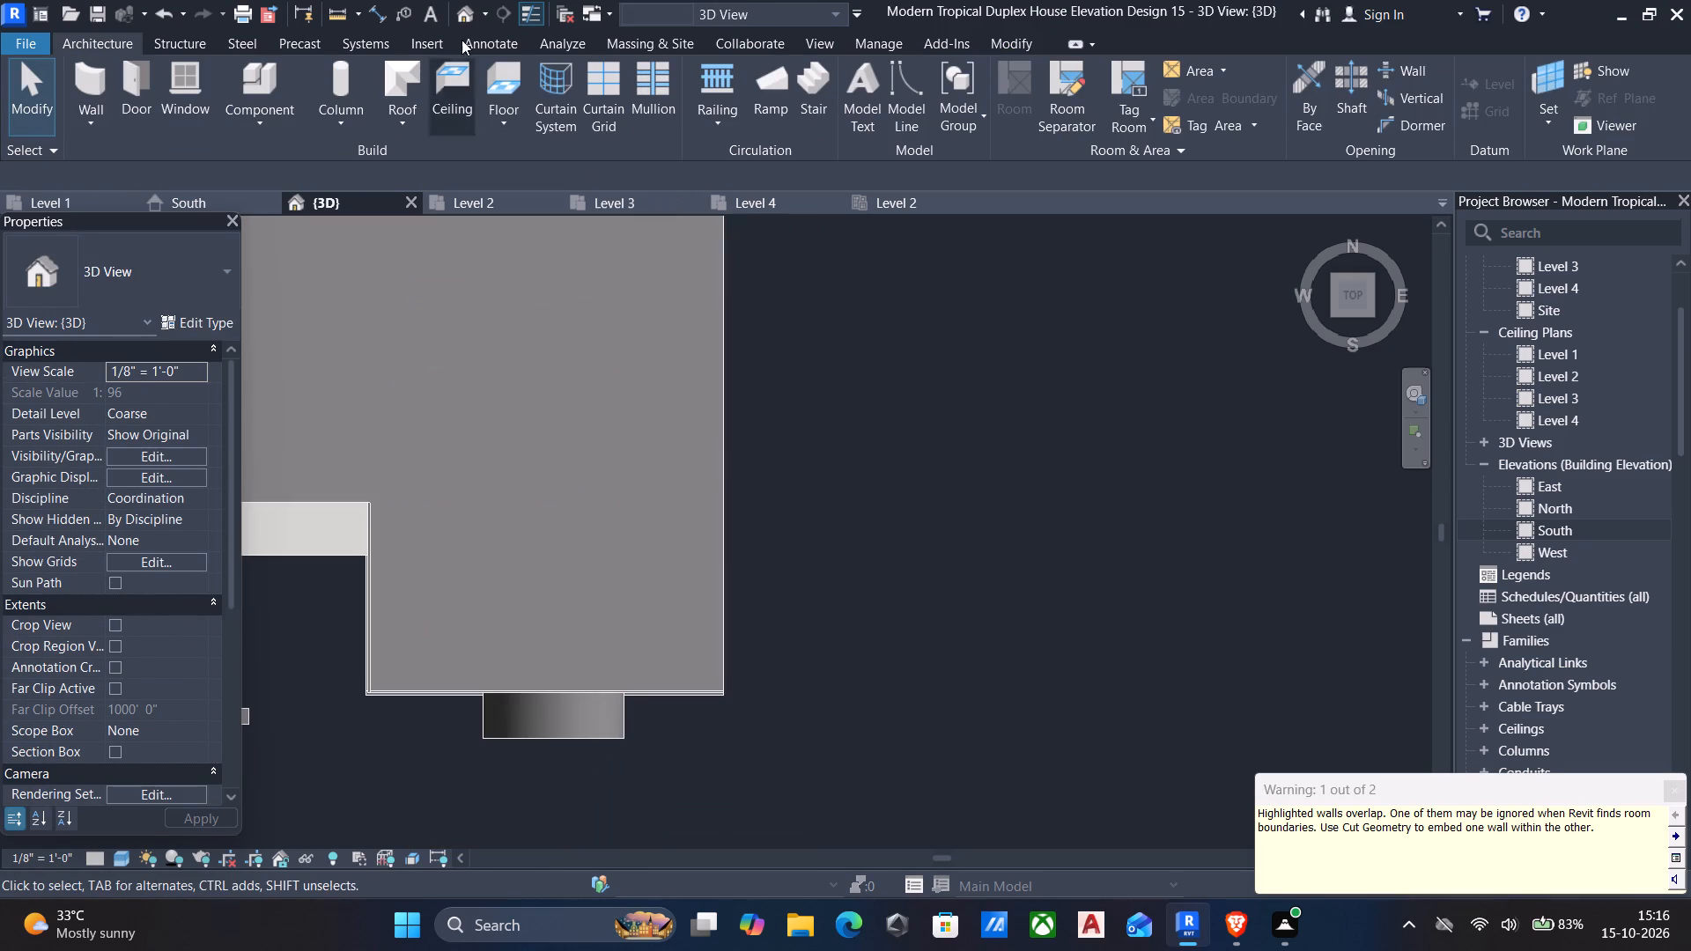
Examine the house from several 3D angles, checking the front east roof corner for the new walls.
{"action": "left_click", "coordinate": [460, 11]}
{"action": "left_click", "coordinate": [1333, 313]}
{"action": "scroll", "coordinate": [759, 516], "scroll_direction": "up", "scroll_amount": 4}
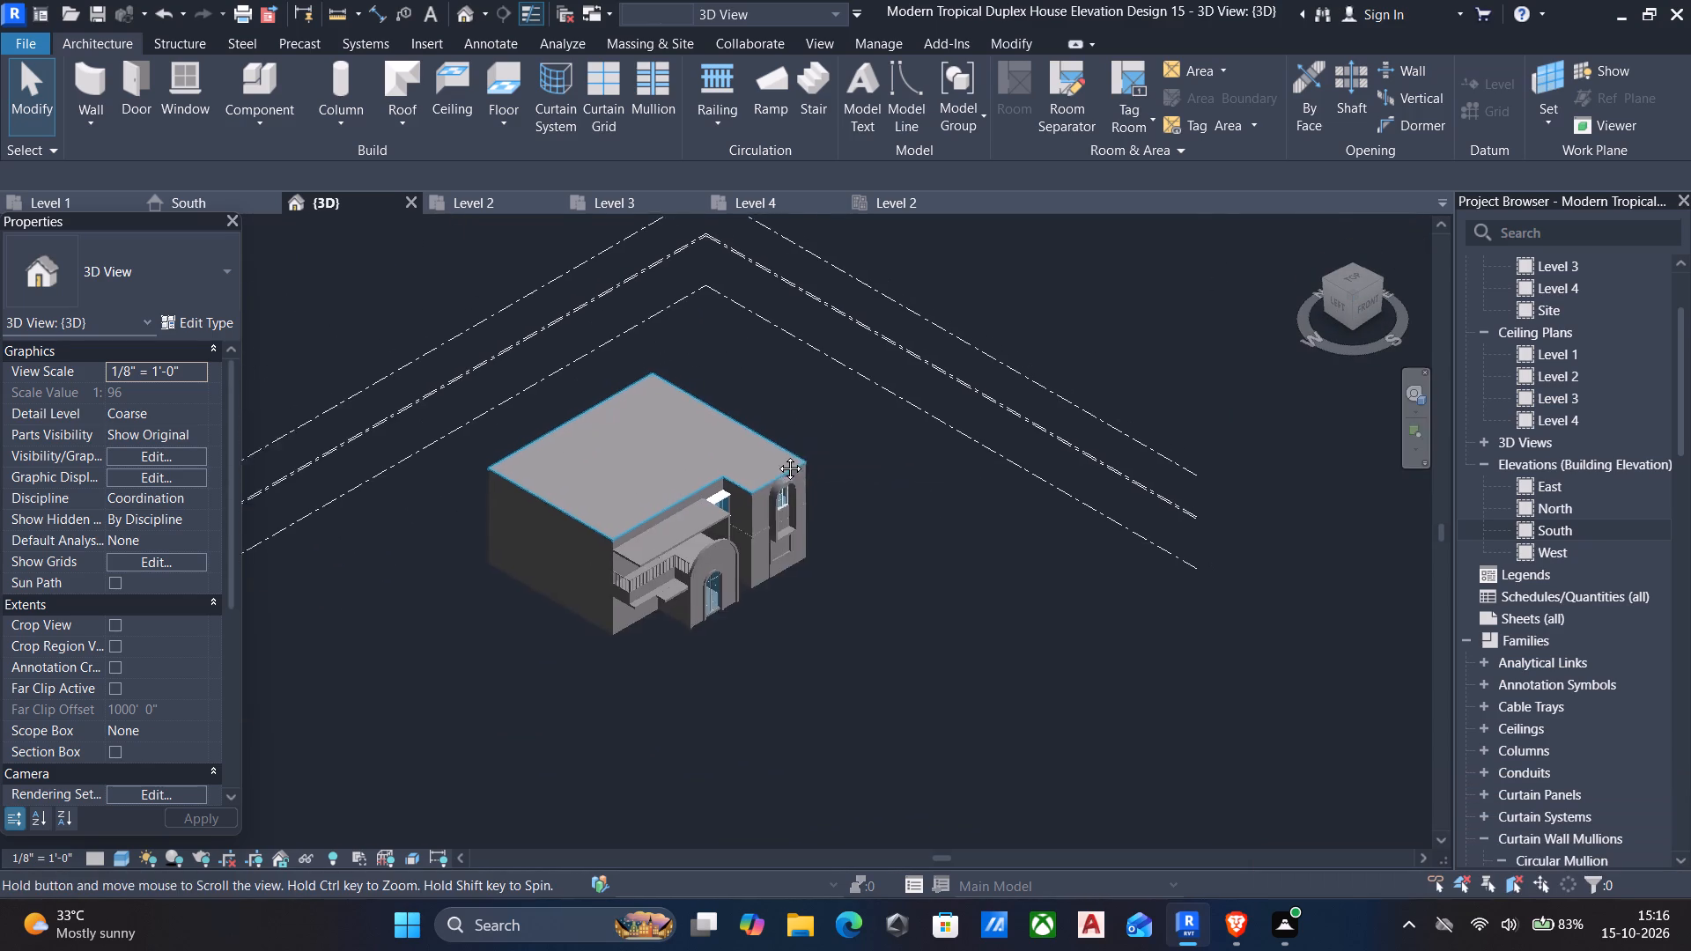
{"action": "middle_click_drag", "start_coordinate": [757, 455], "coordinate": [529, 321], "text": "shift"}
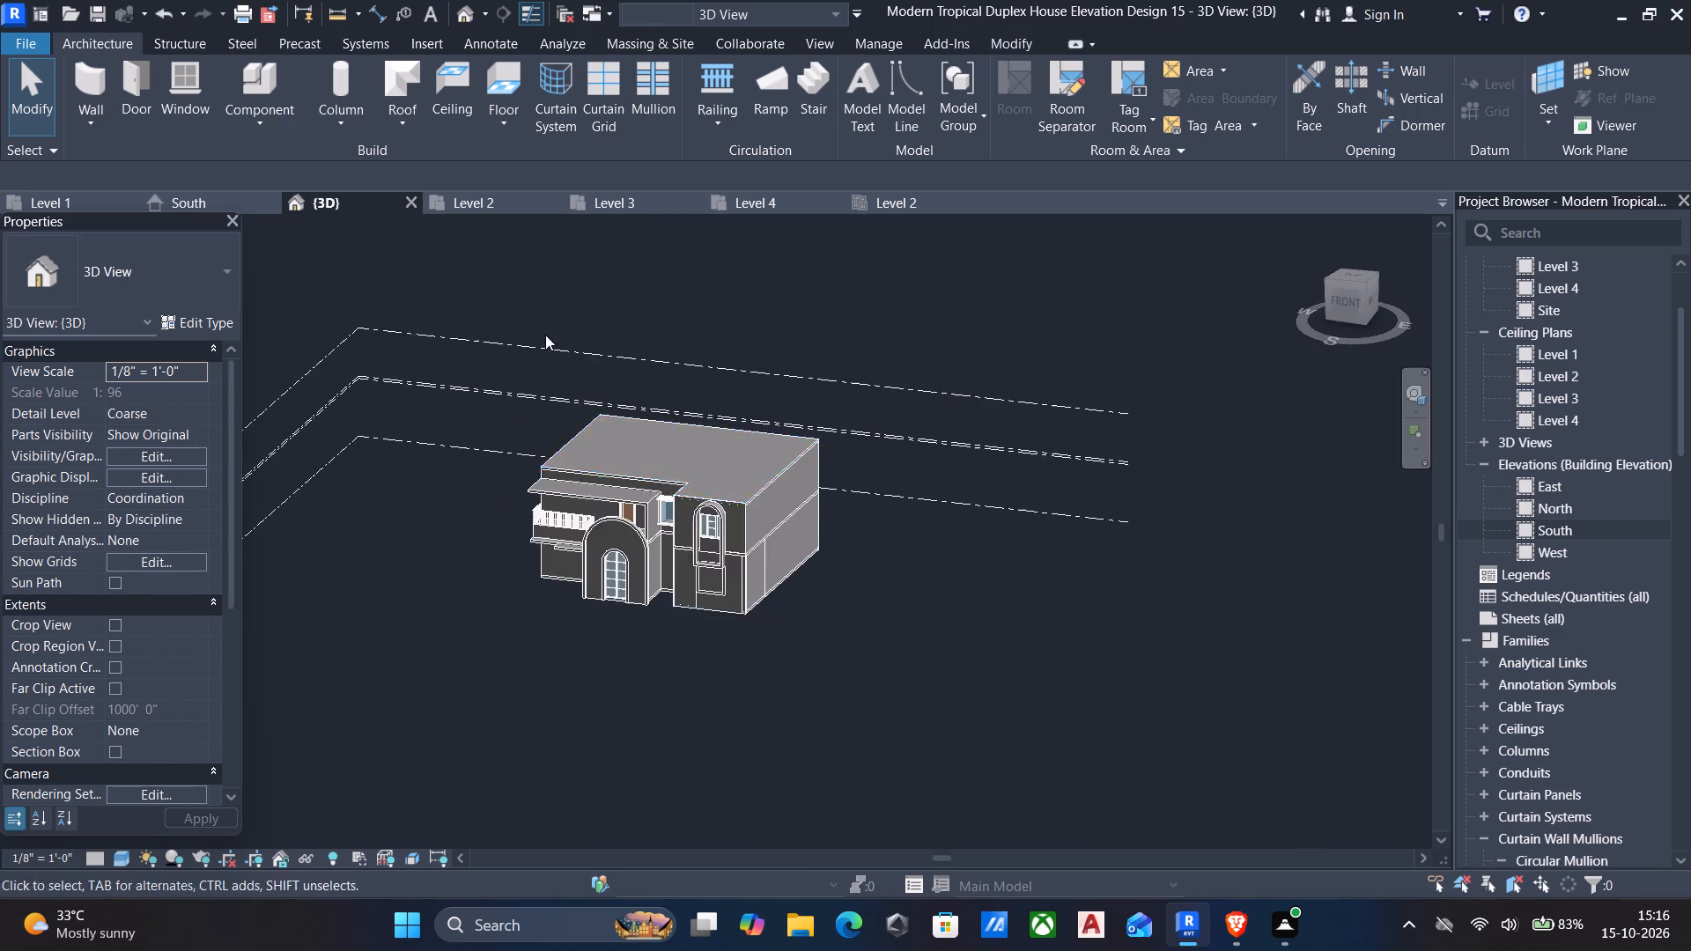
{"action": "middle_click_drag", "start_coordinate": [710, 565], "coordinate": [856, 481], "text": "shift"}
{"action": "middle_click_drag", "start_coordinate": [866, 498], "coordinate": [670, 535], "text": "shift"}
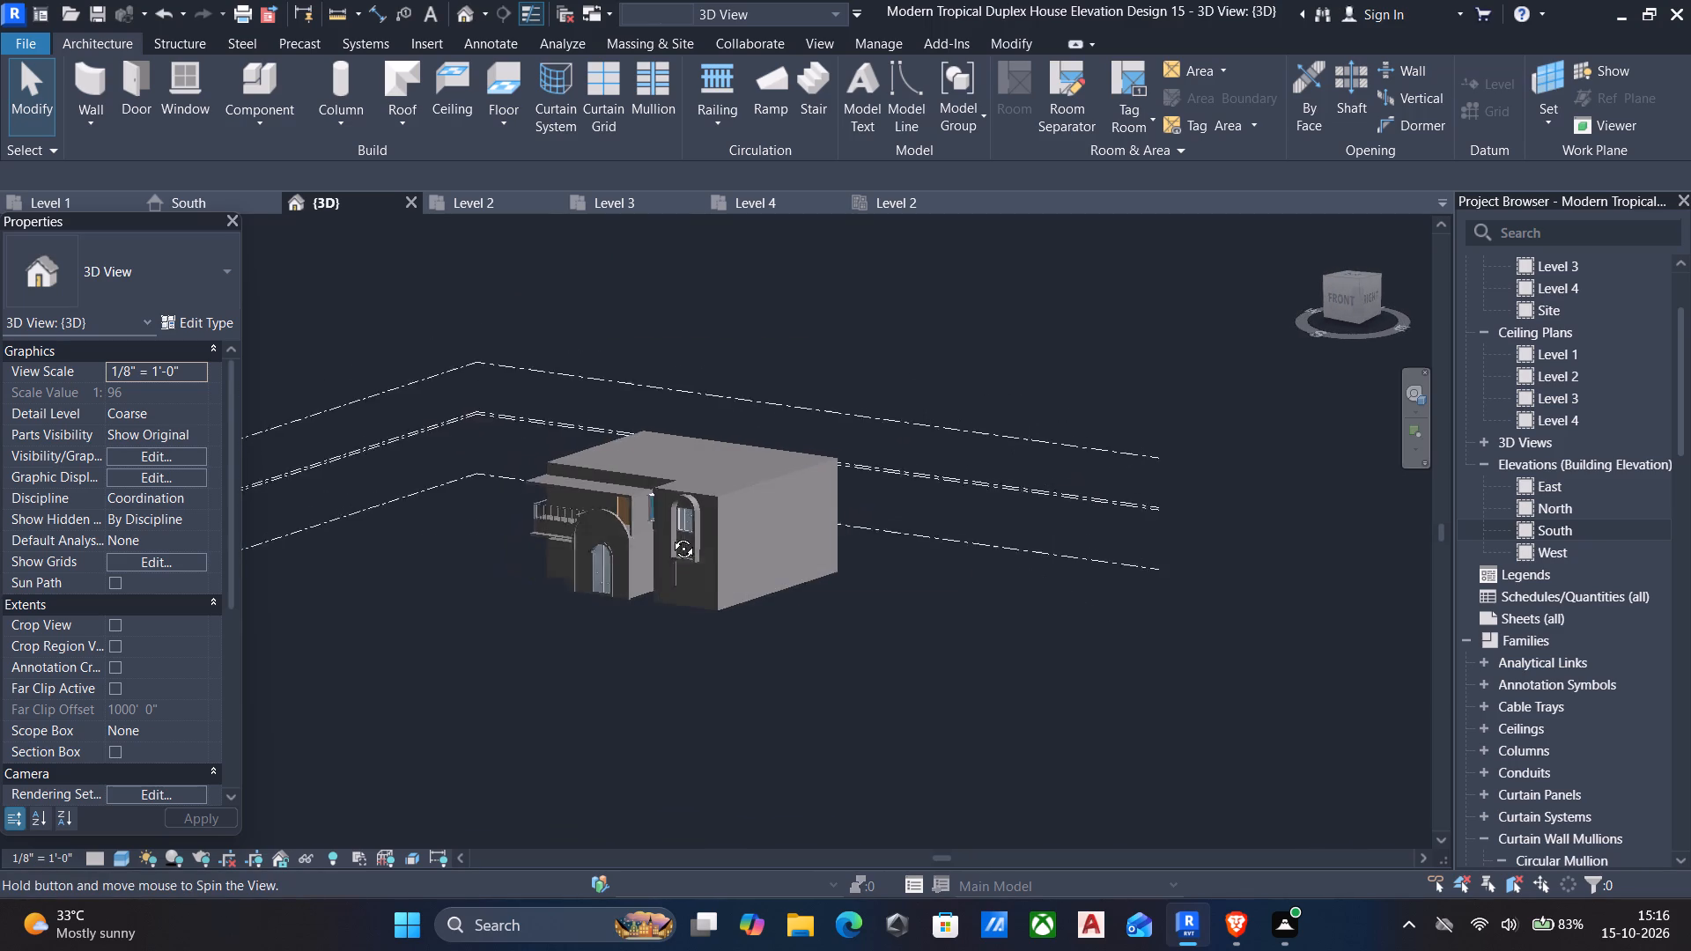
{"action": "middle_click_drag", "start_coordinate": [670, 535], "coordinate": [767, 566], "text": "shift"}
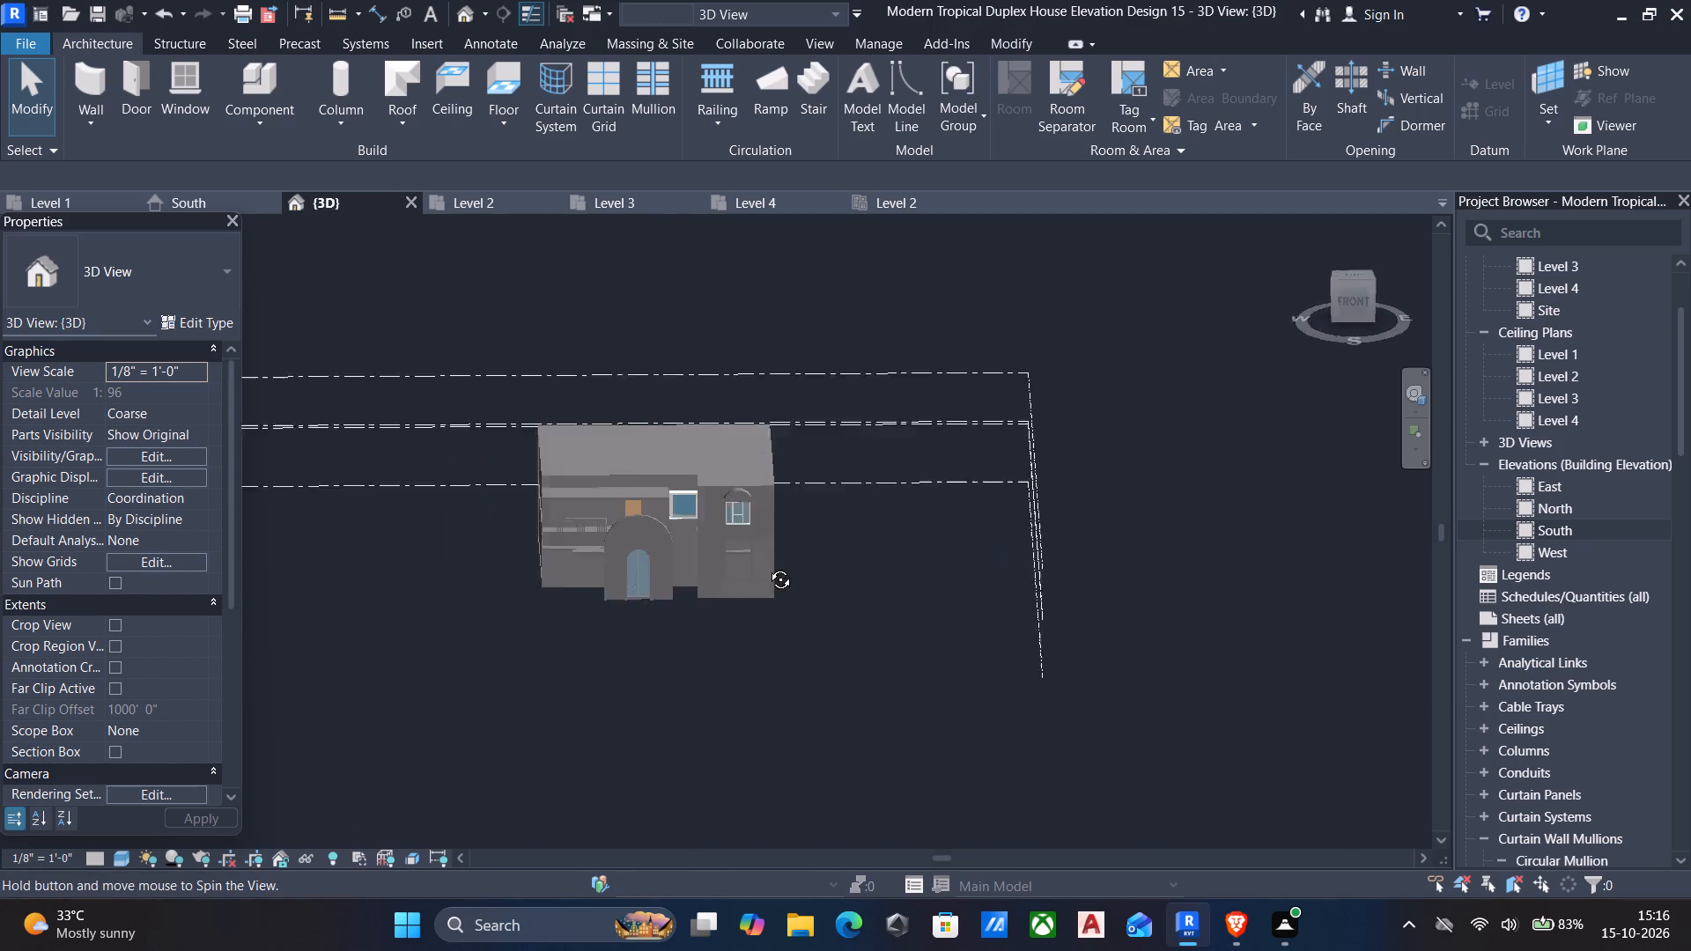
{"action": "middle_click_drag", "start_coordinate": [767, 566], "coordinate": [904, 501], "text": "shift"}
{"action": "scroll", "coordinate": [843, 504], "scroll_direction": "up", "scroll_amount": 4}
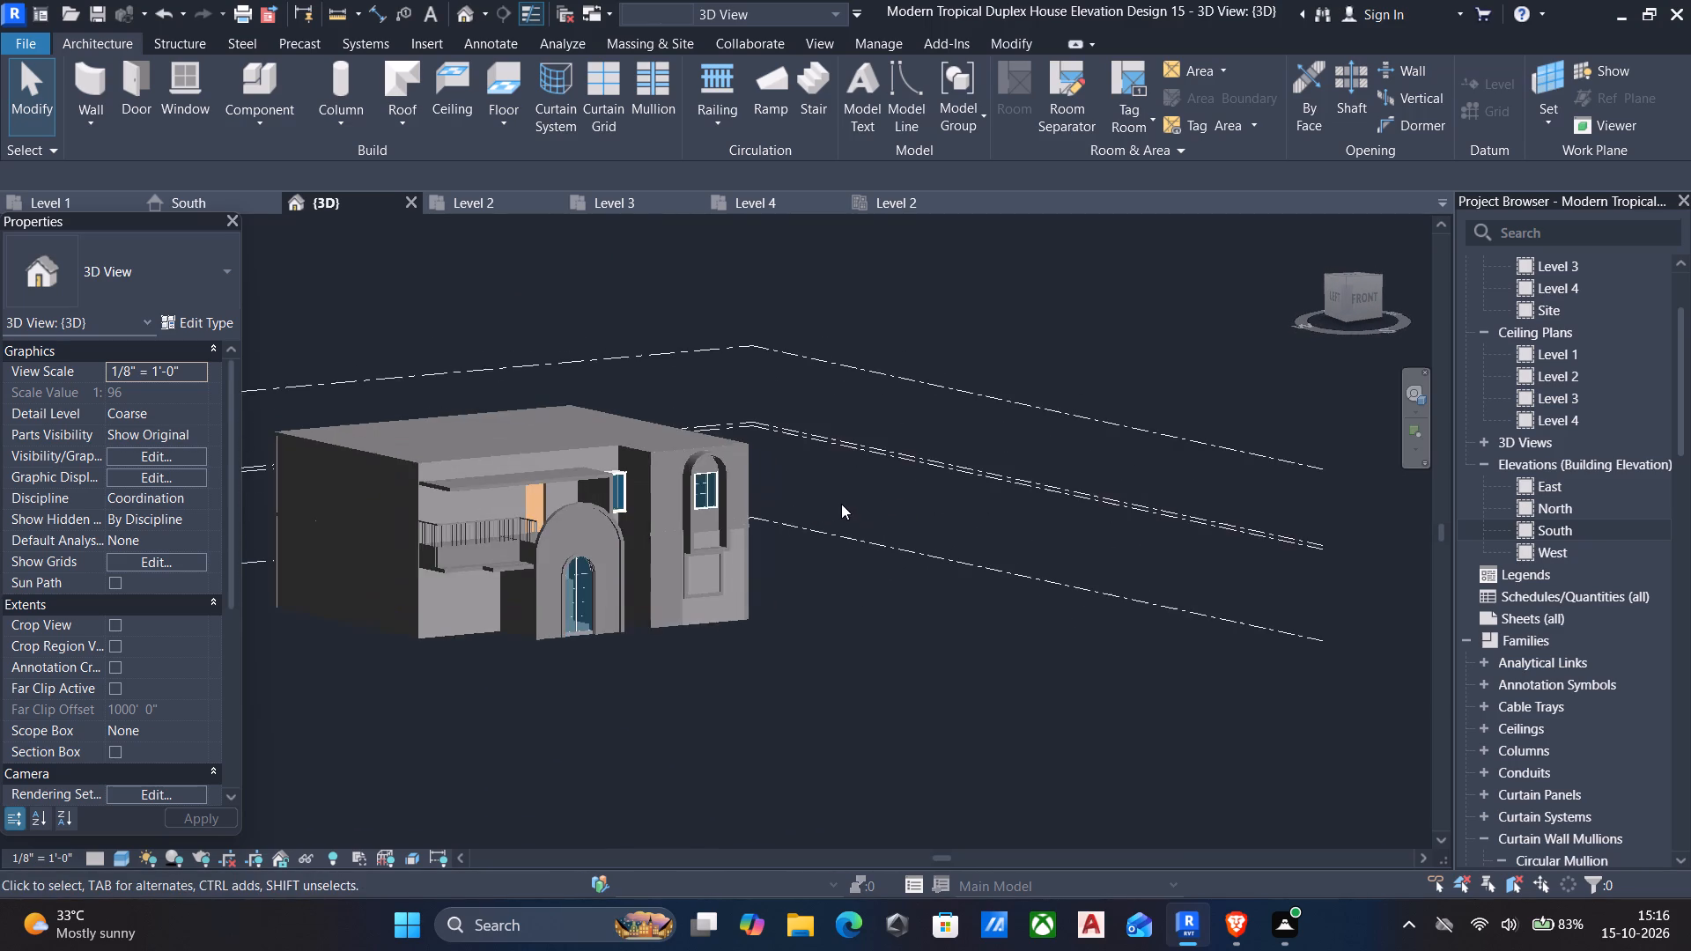
{"action": "scroll", "coordinate": [708, 415], "scroll_direction": "up", "scroll_amount": 9}
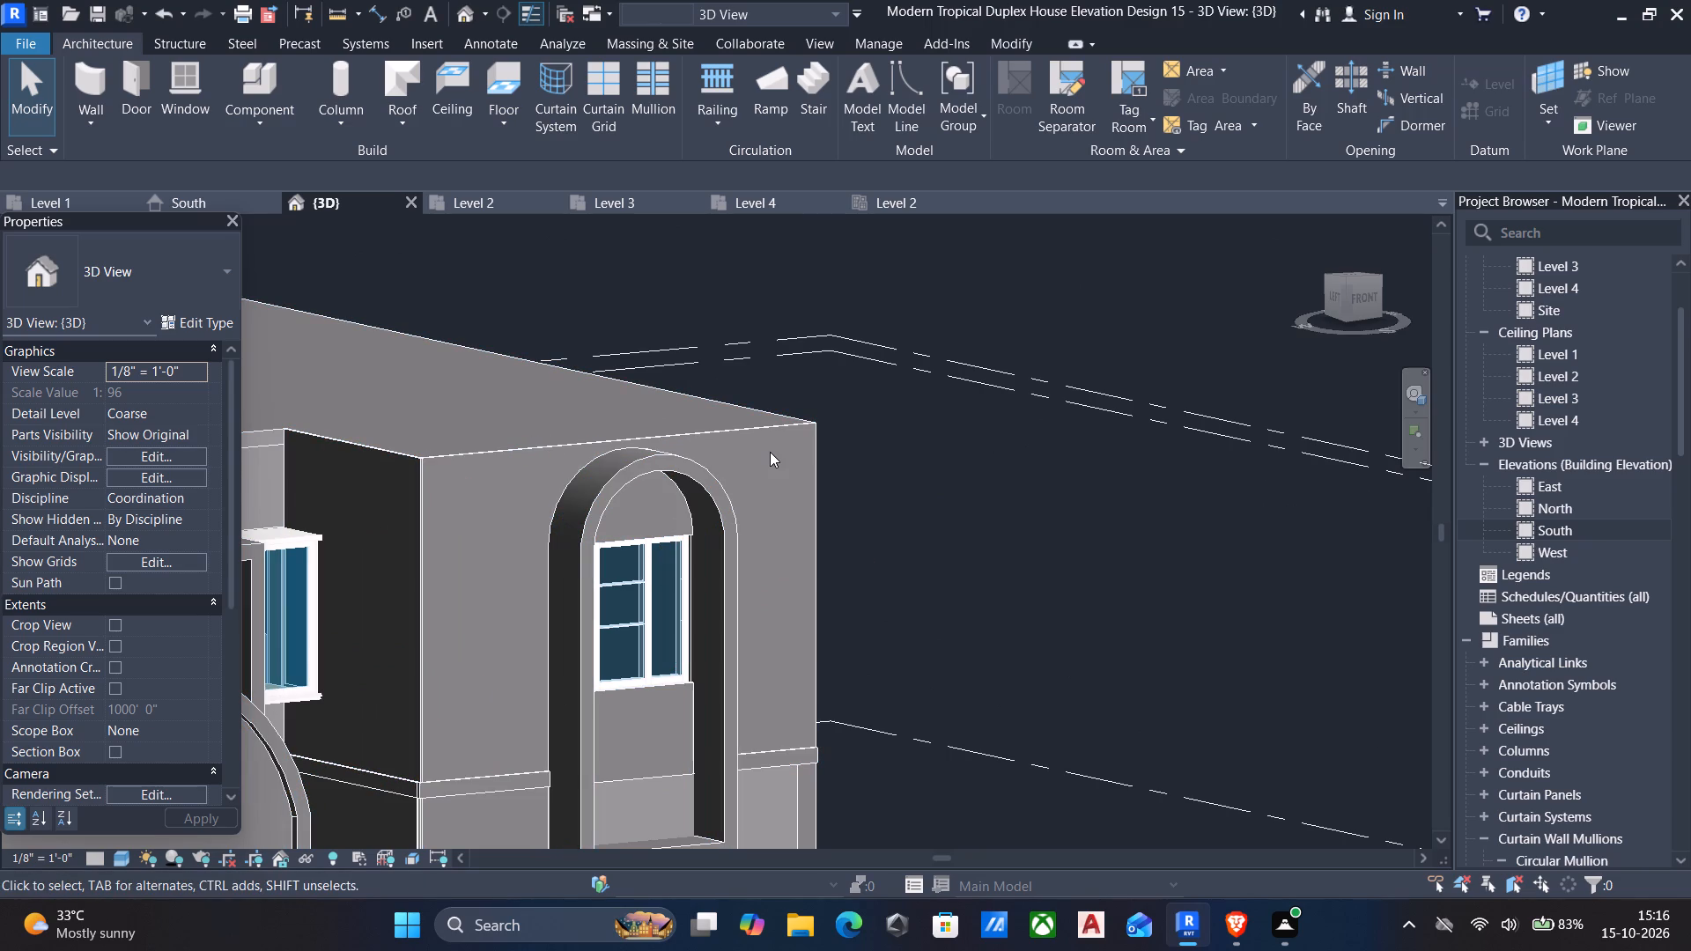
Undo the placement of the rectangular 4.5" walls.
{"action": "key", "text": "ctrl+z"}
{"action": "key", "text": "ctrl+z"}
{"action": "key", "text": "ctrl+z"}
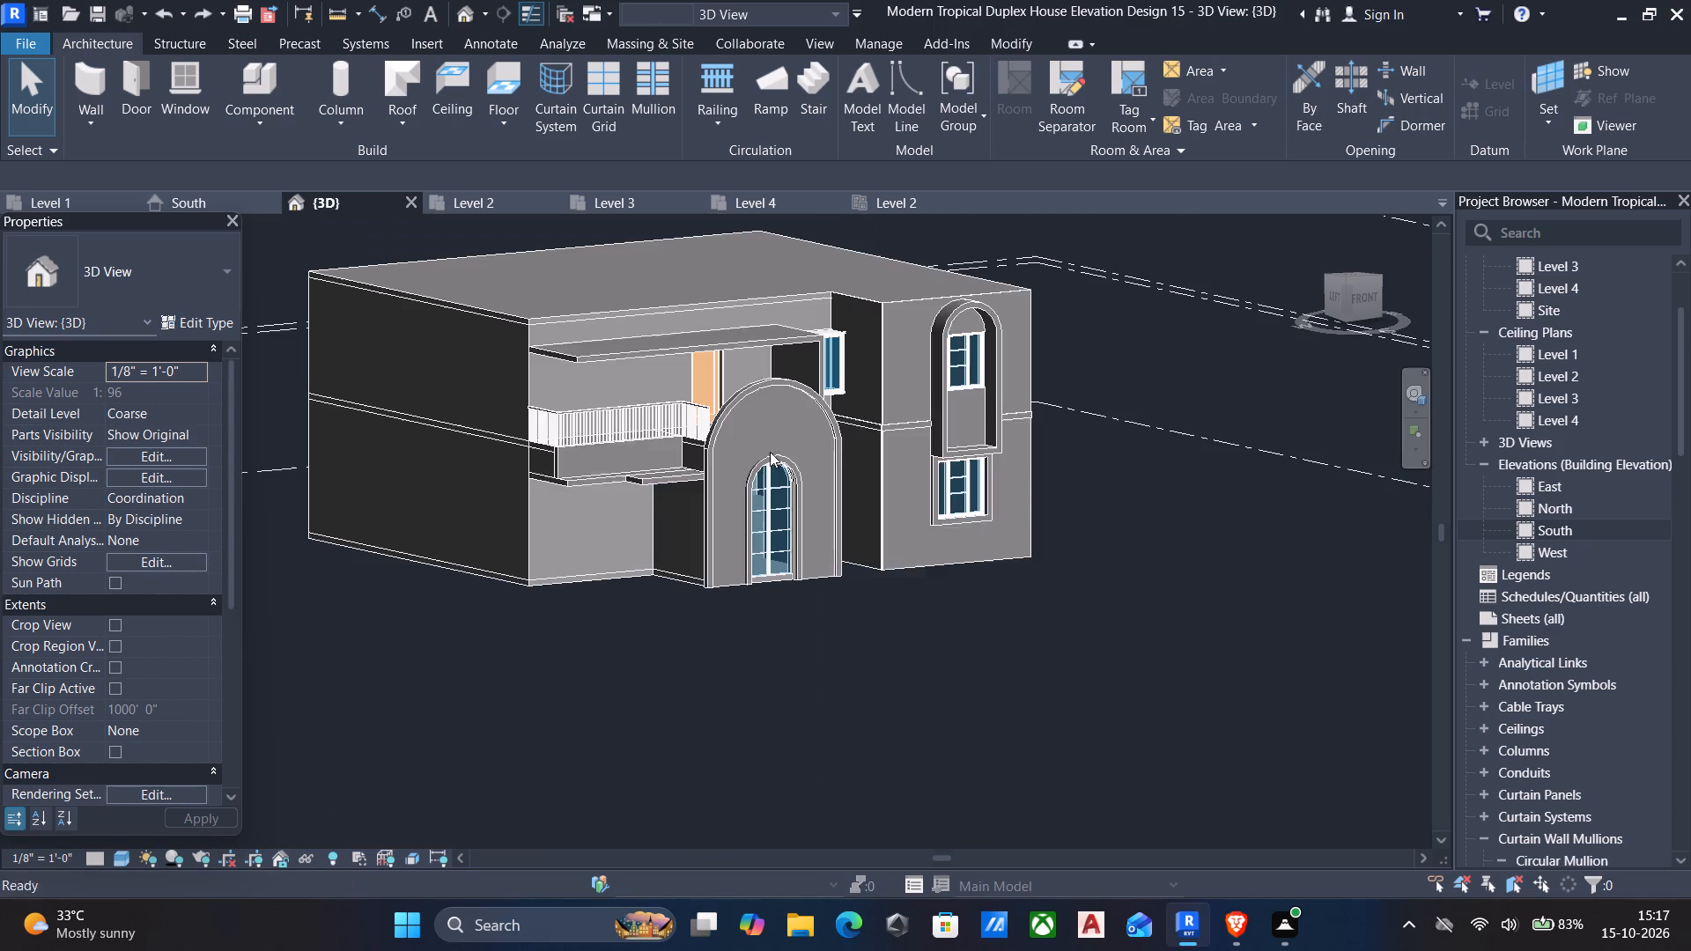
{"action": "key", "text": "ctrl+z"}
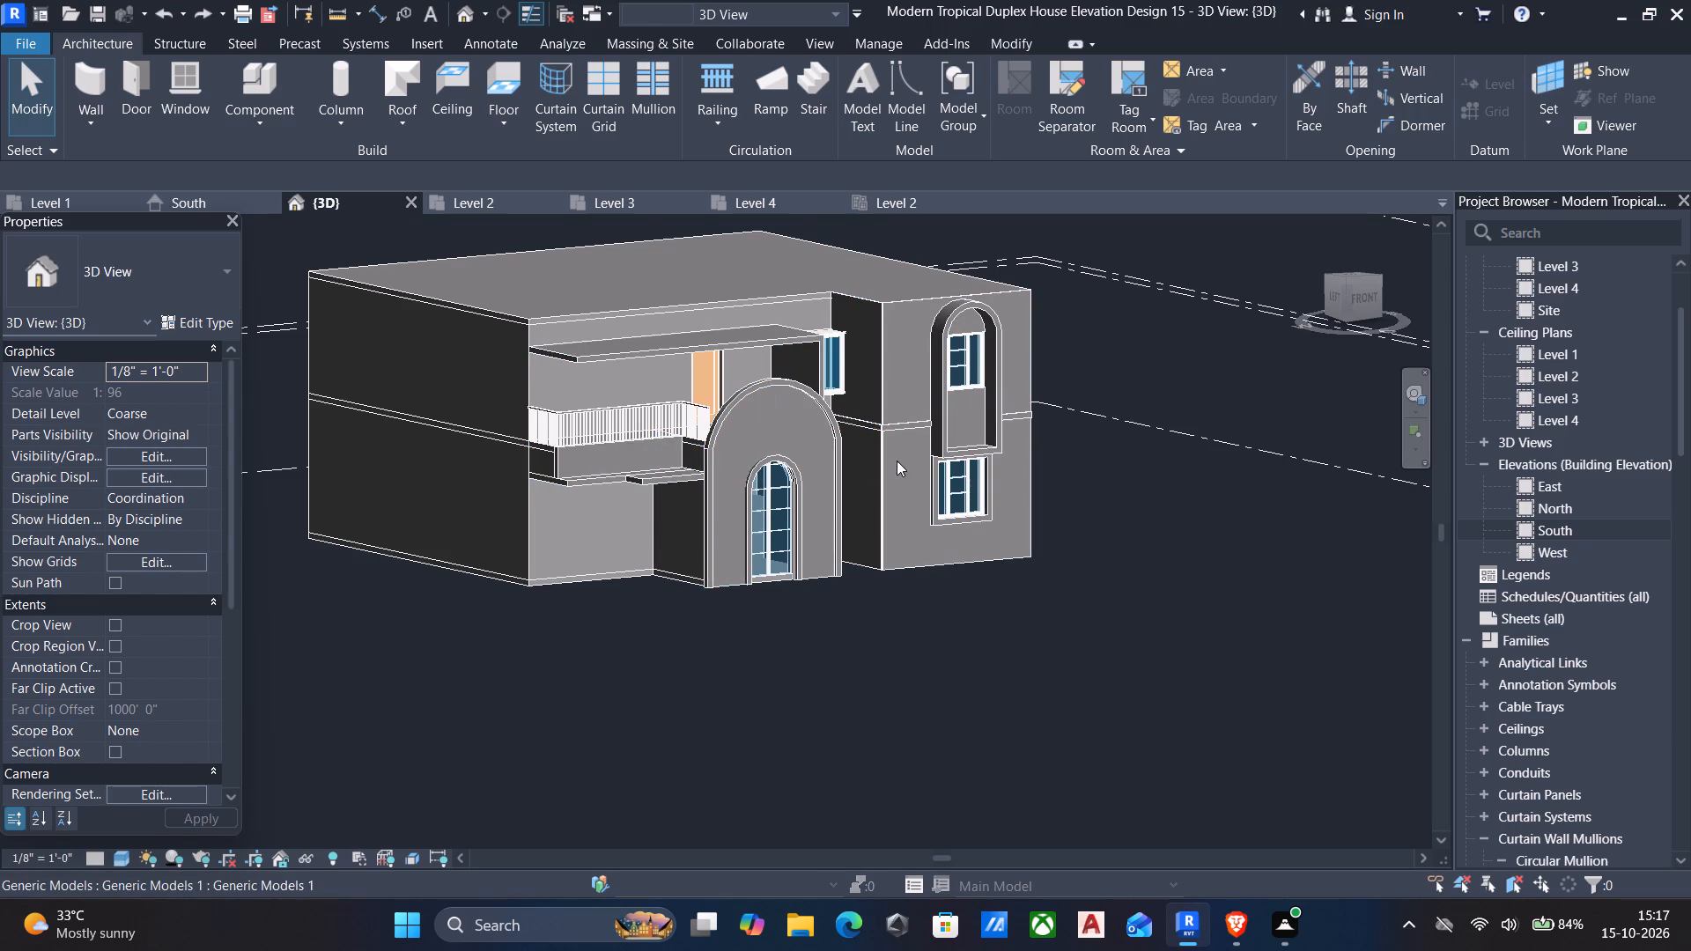
Add a new level 4' above Level 4 in the South elevation, spanning the same width as the existing levels.
{"action": "double_click", "coordinate": [1566, 528]}
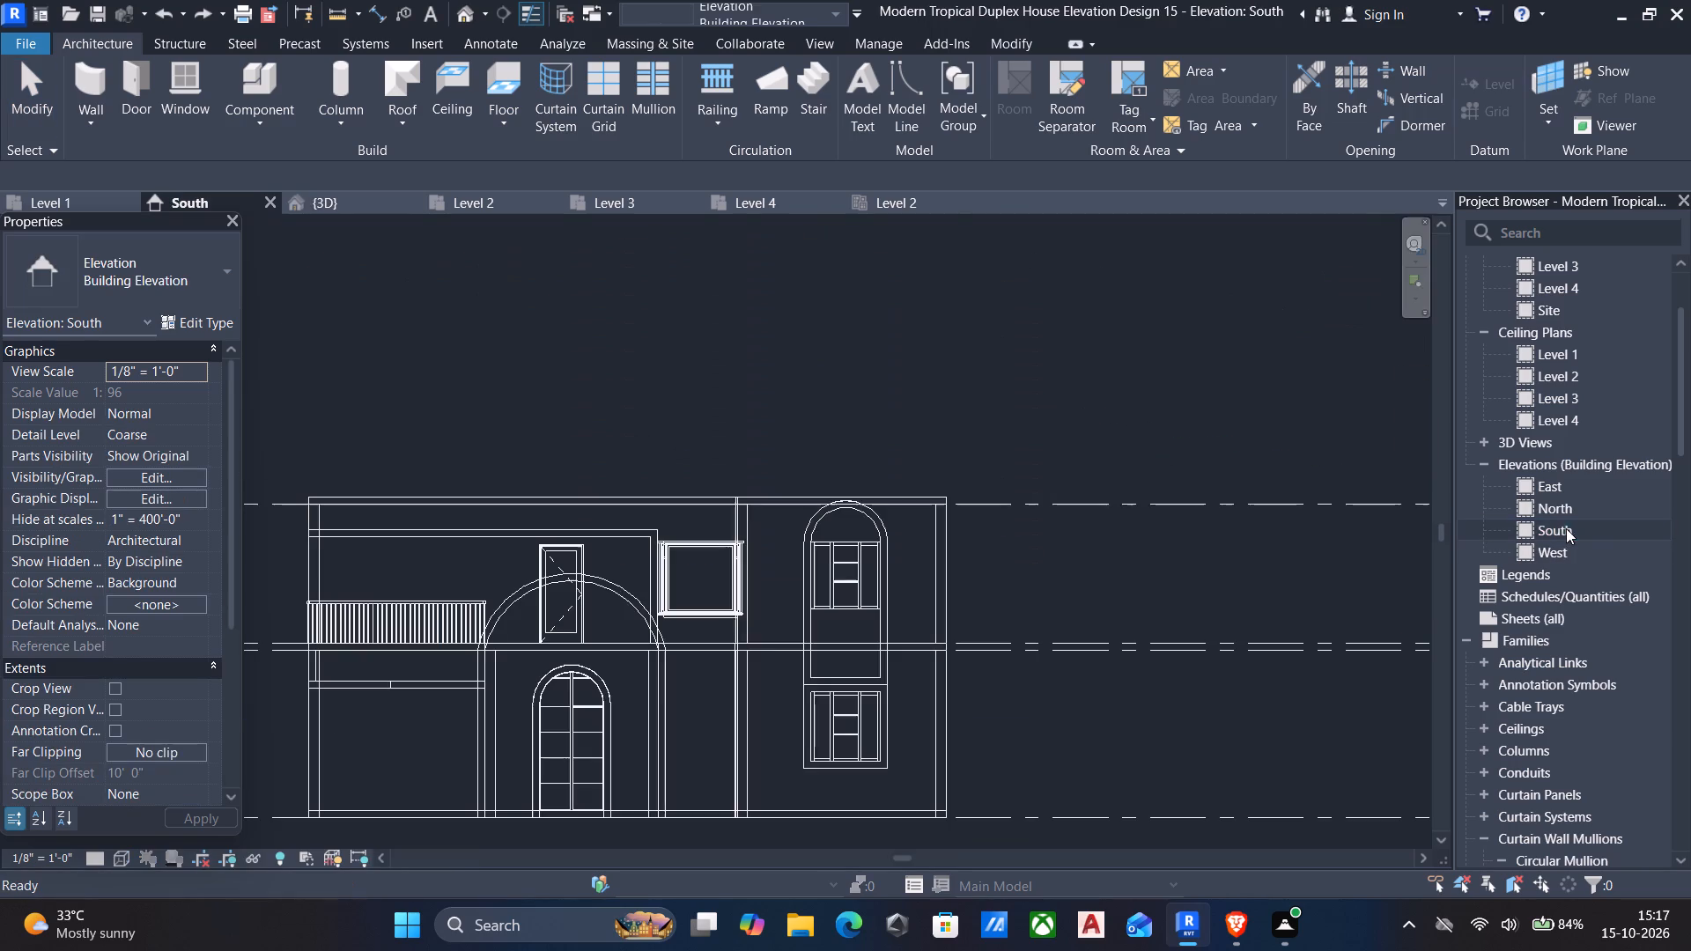
{"action": "middle_click_drag", "start_coordinate": [801, 563], "coordinate": [924, 458]}
{"action": "scroll", "coordinate": [914, 458], "scroll_direction": "down", "scroll_amount": 2}
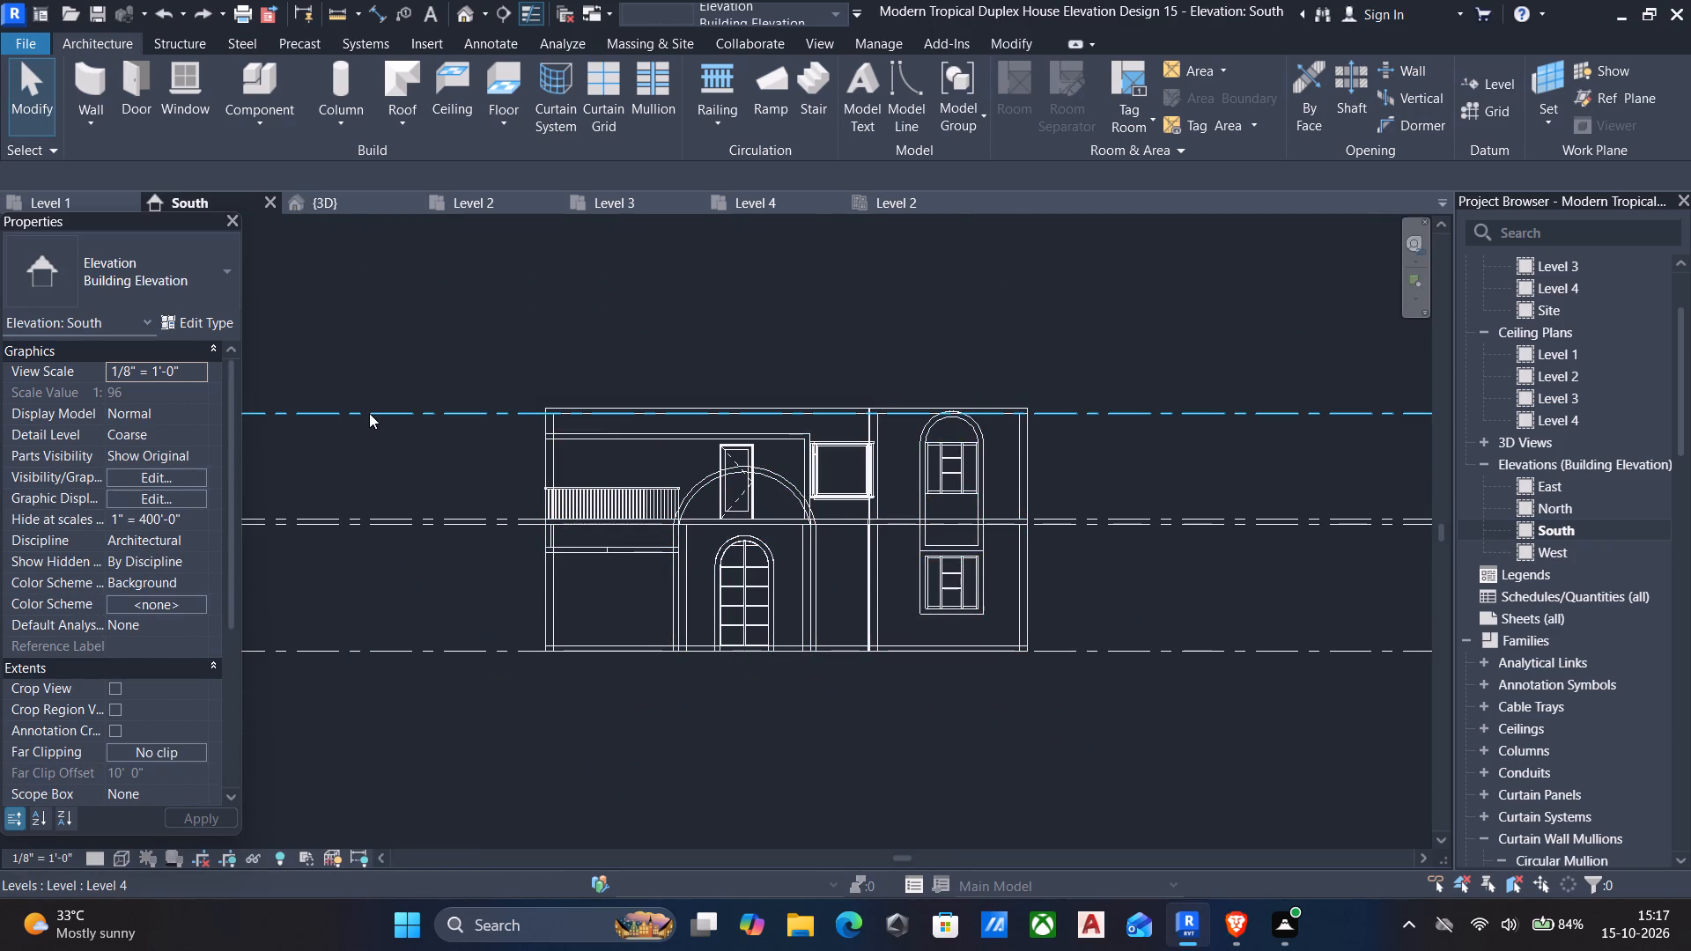
{"action": "left_click", "coordinate": [369, 413]}
{"action": "scroll", "coordinate": [439, 469], "scroll_direction": "down", "scroll_amount": 3}
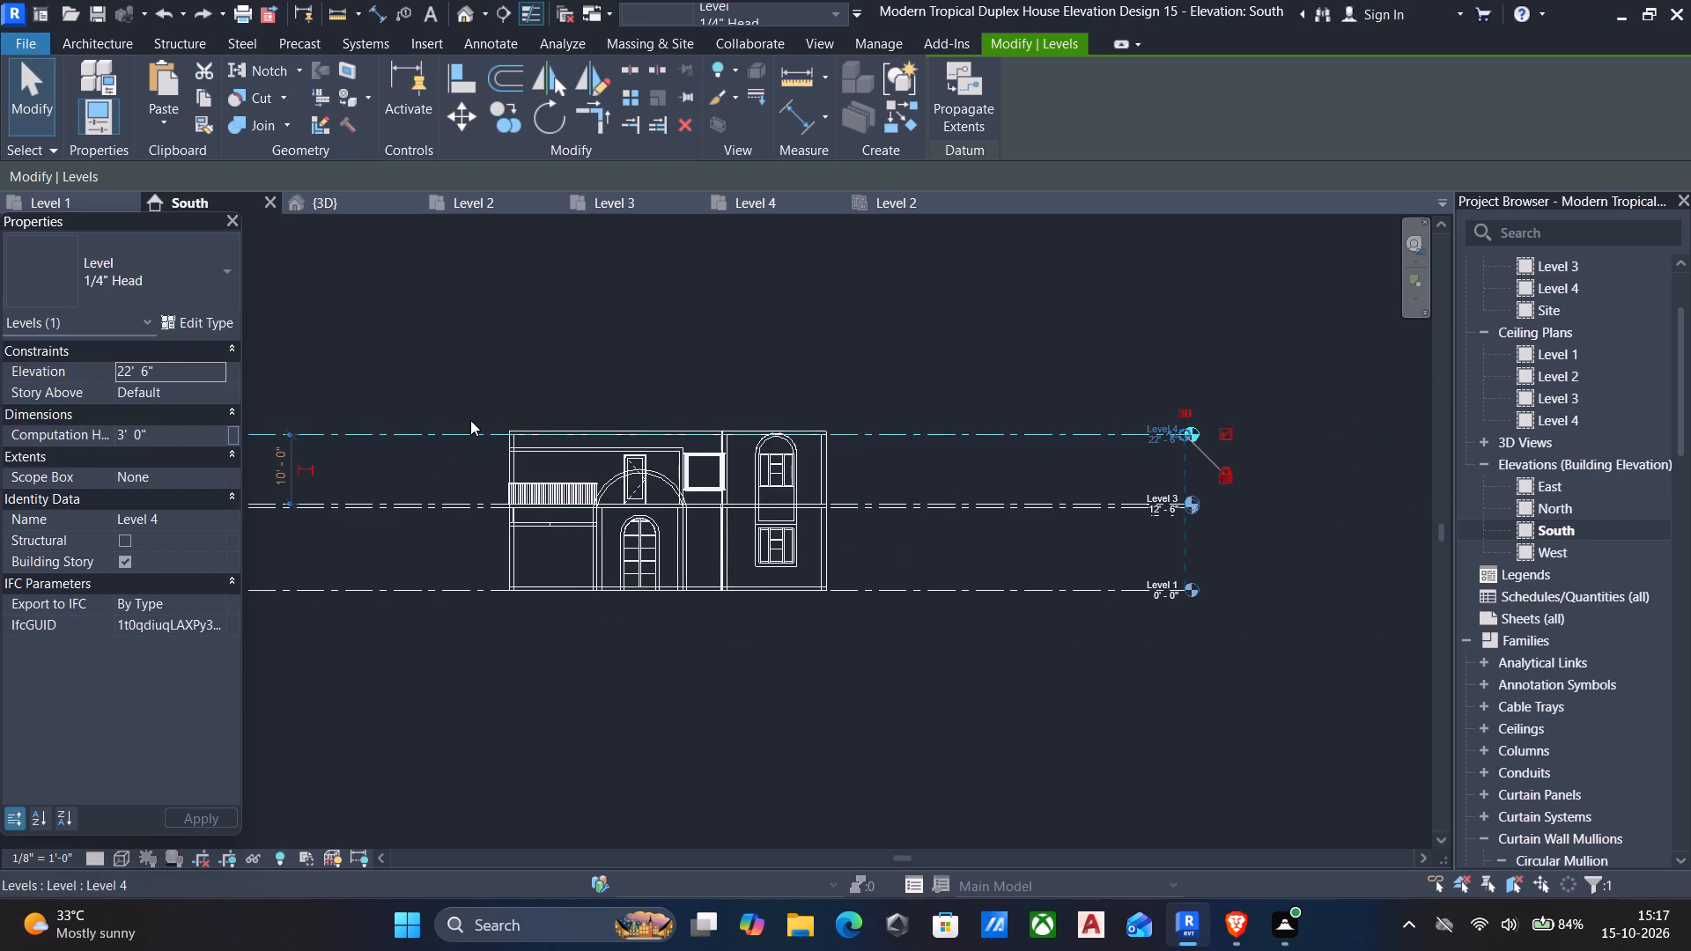
{"action": "middle_click_drag", "start_coordinate": [470, 420], "coordinate": [586, 438]}
{"action": "type", "text": "ll"}
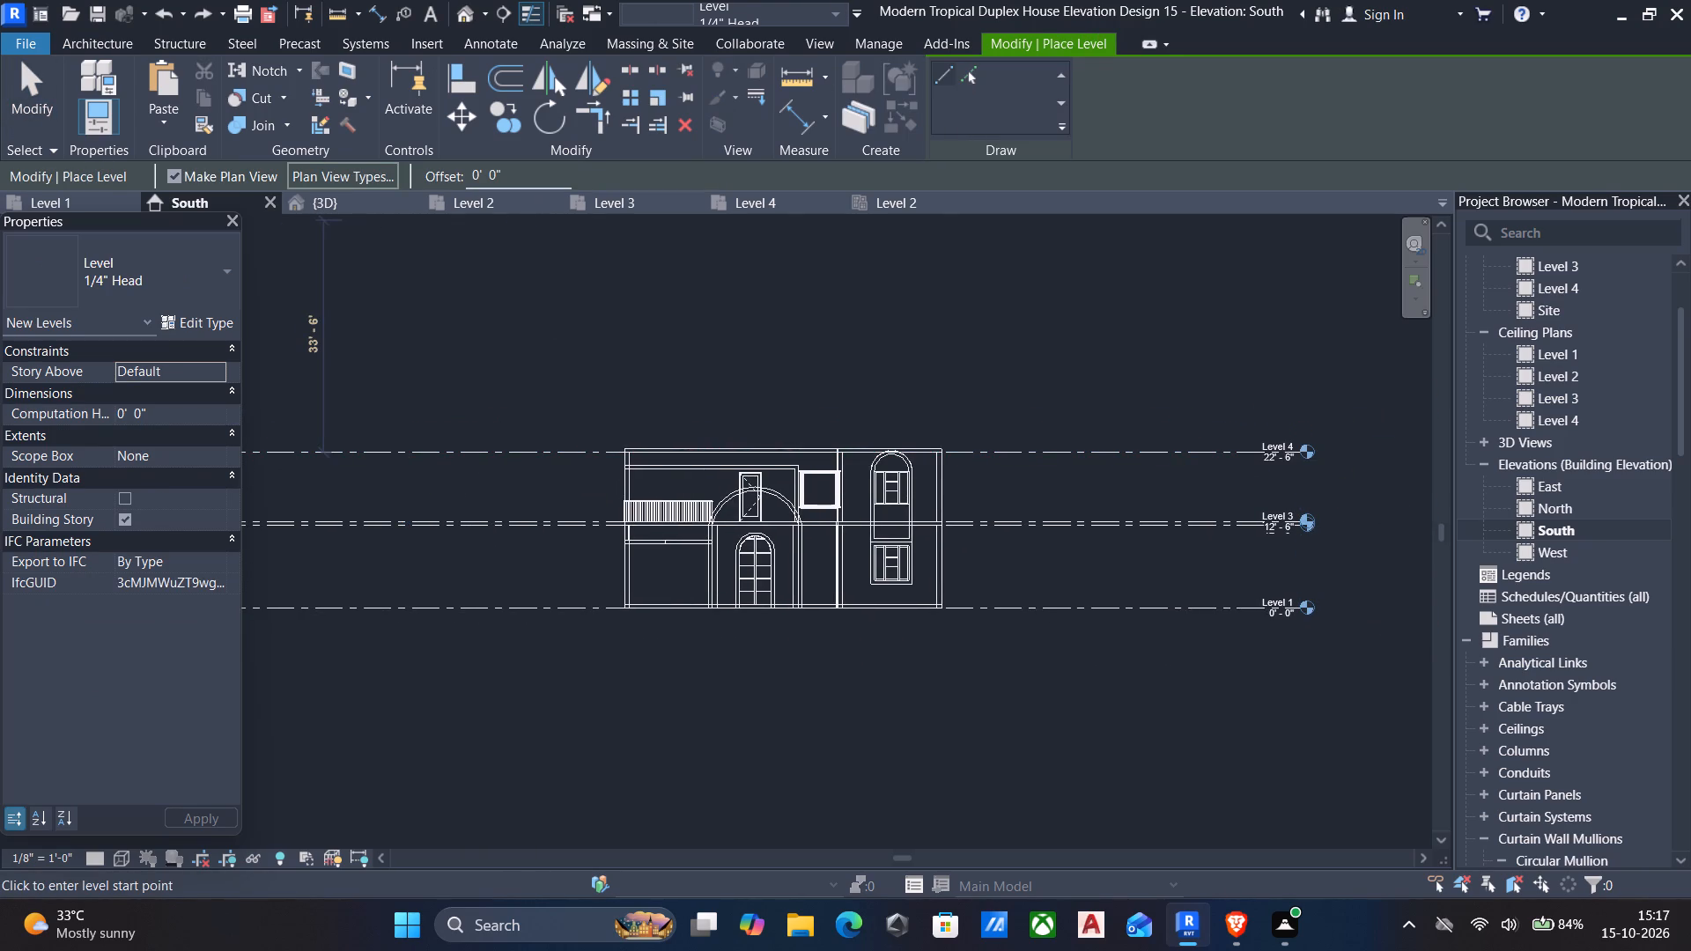
{"action": "left_click_drag", "start_coordinate": [538, 173], "coordinate": [110, 192]}
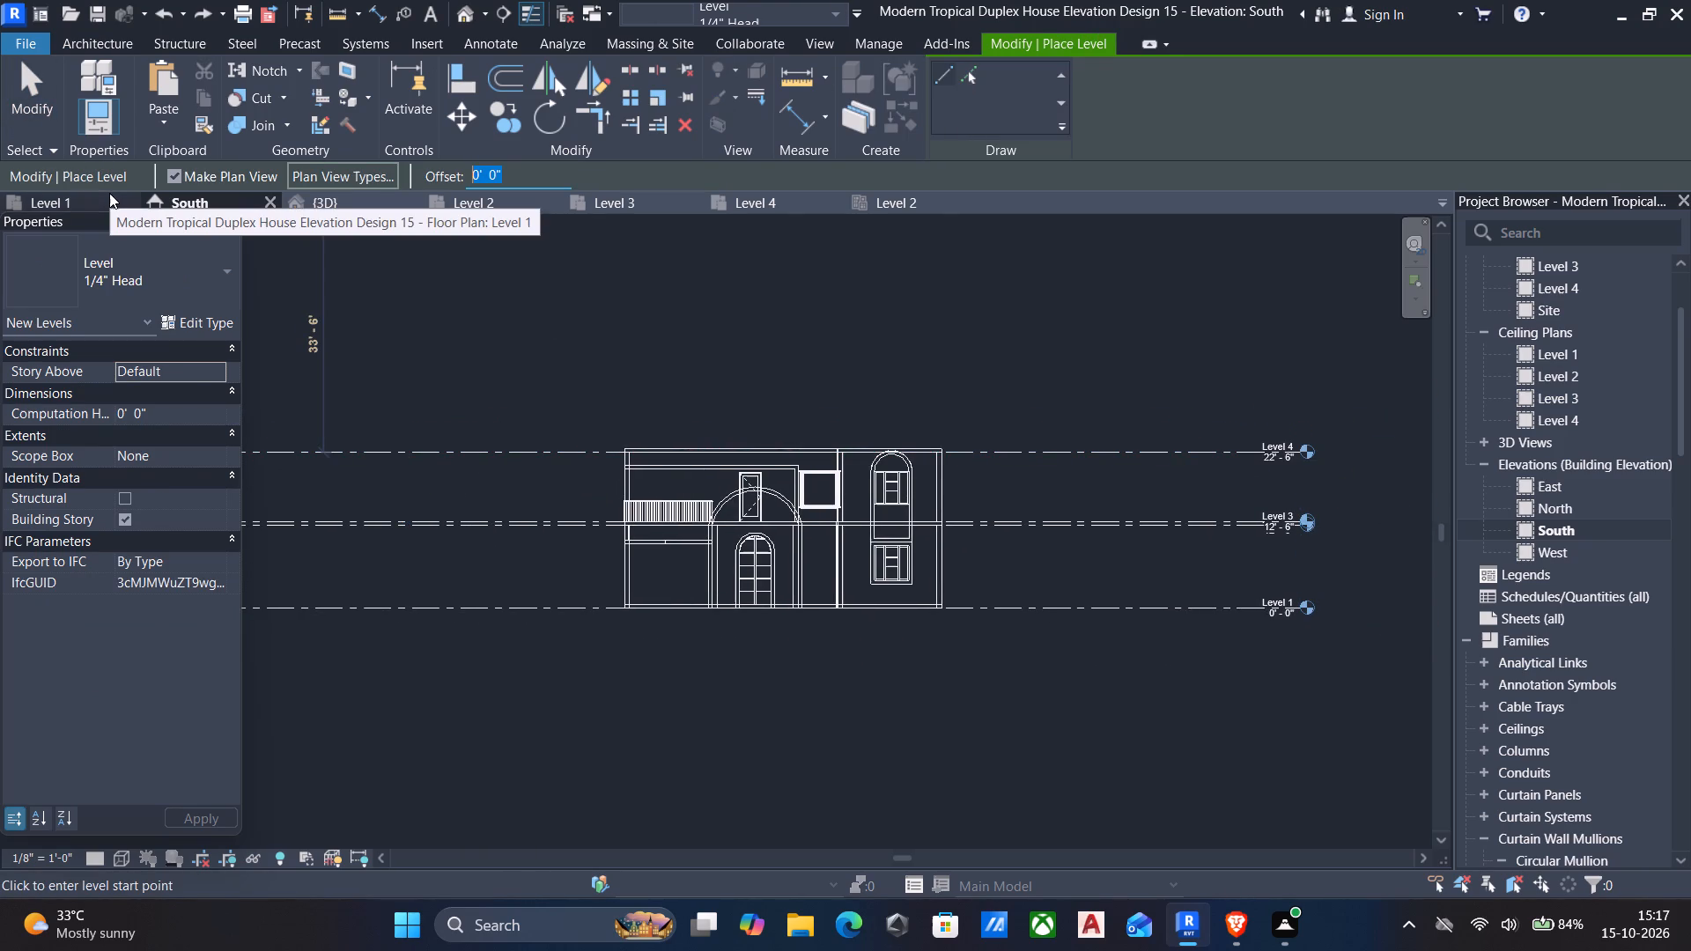
{"action": "type", "text": "4'"}
{"action": "scroll", "coordinate": [582, 505], "scroll_direction": "down", "scroll_amount": 3}
{"action": "middle_click_drag", "start_coordinate": [585, 506], "coordinate": [781, 525]}
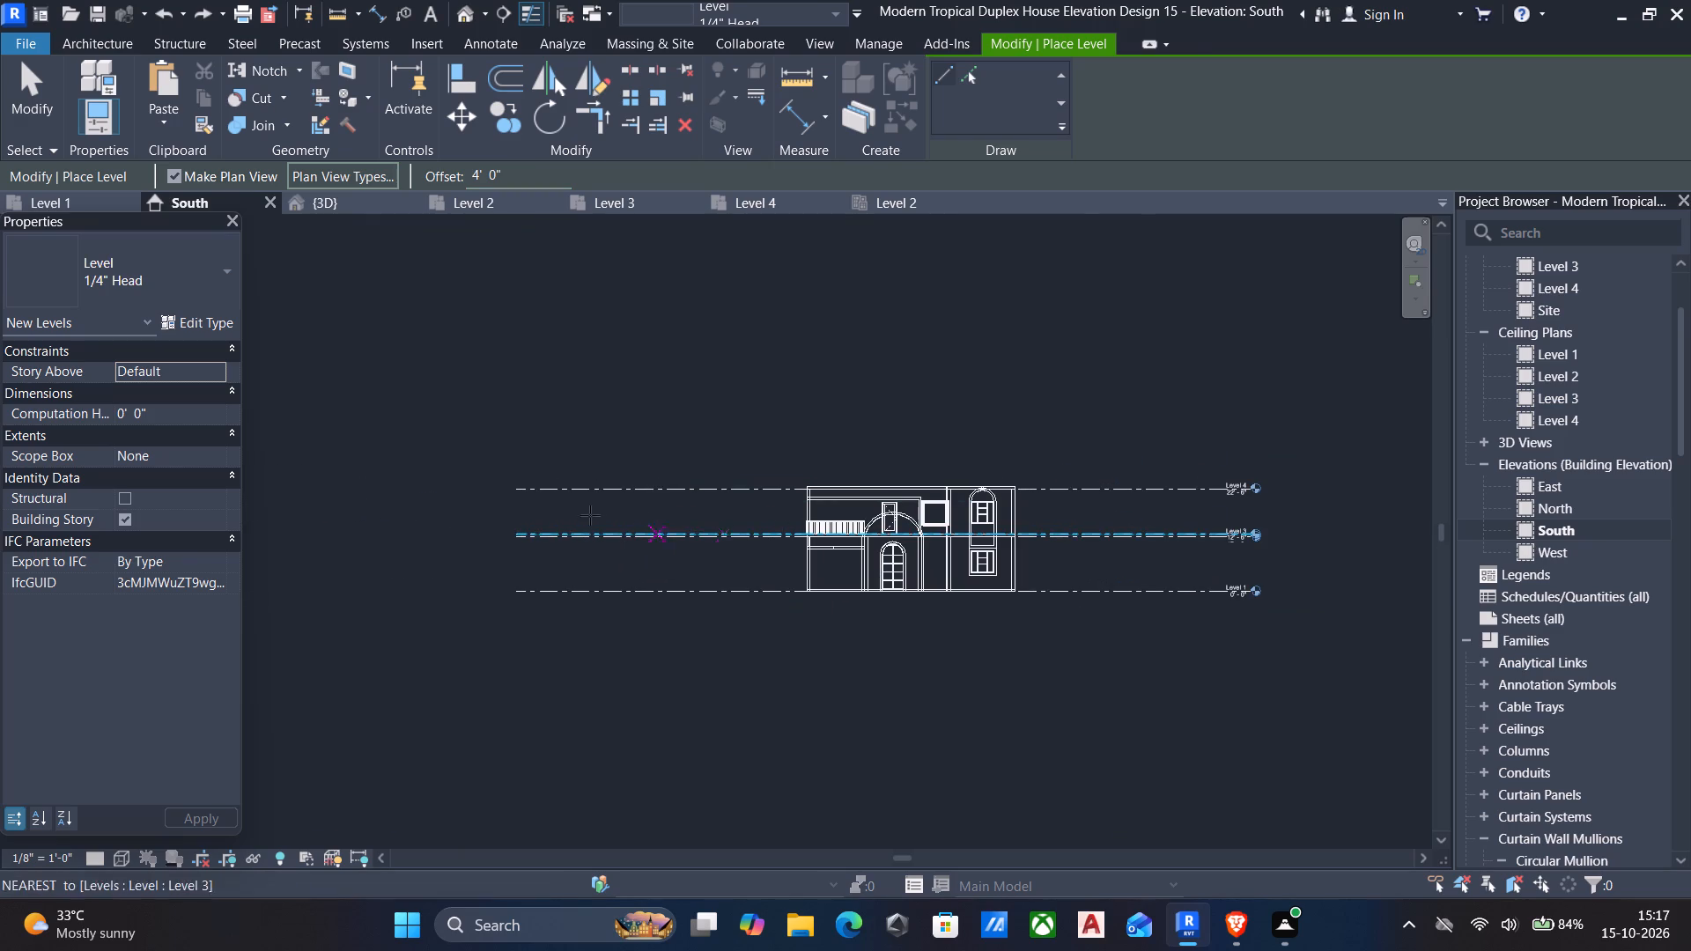
{"action": "left_click", "coordinate": [525, 490]}
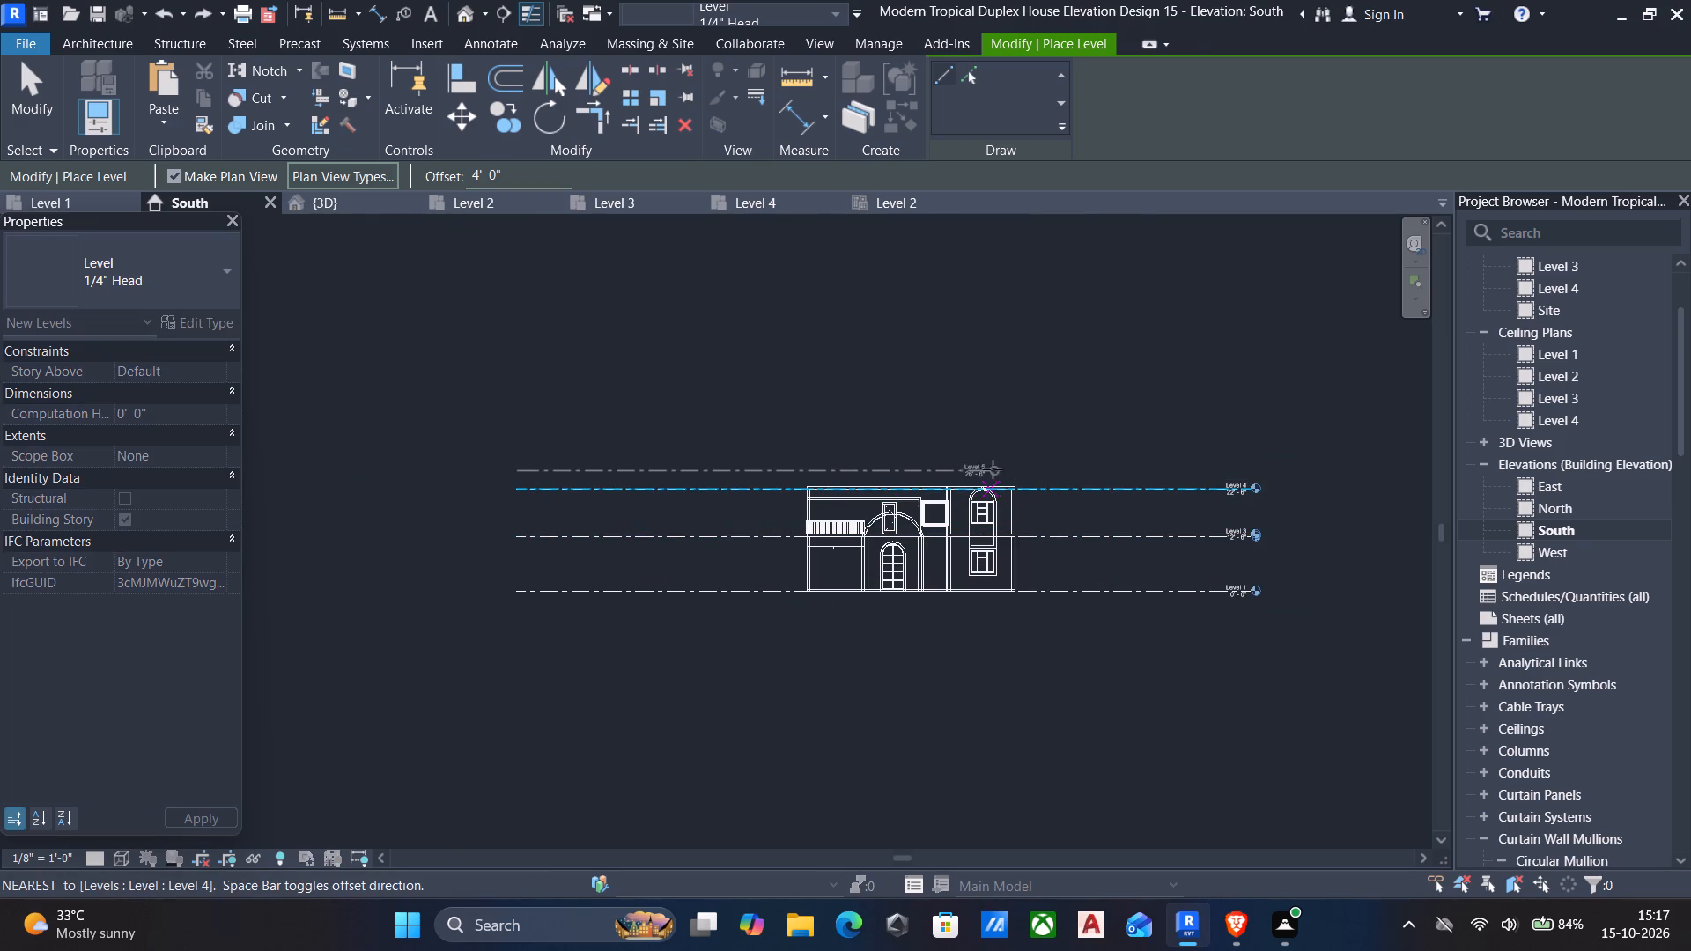
{"action": "left_click", "coordinate": [1255, 463]}
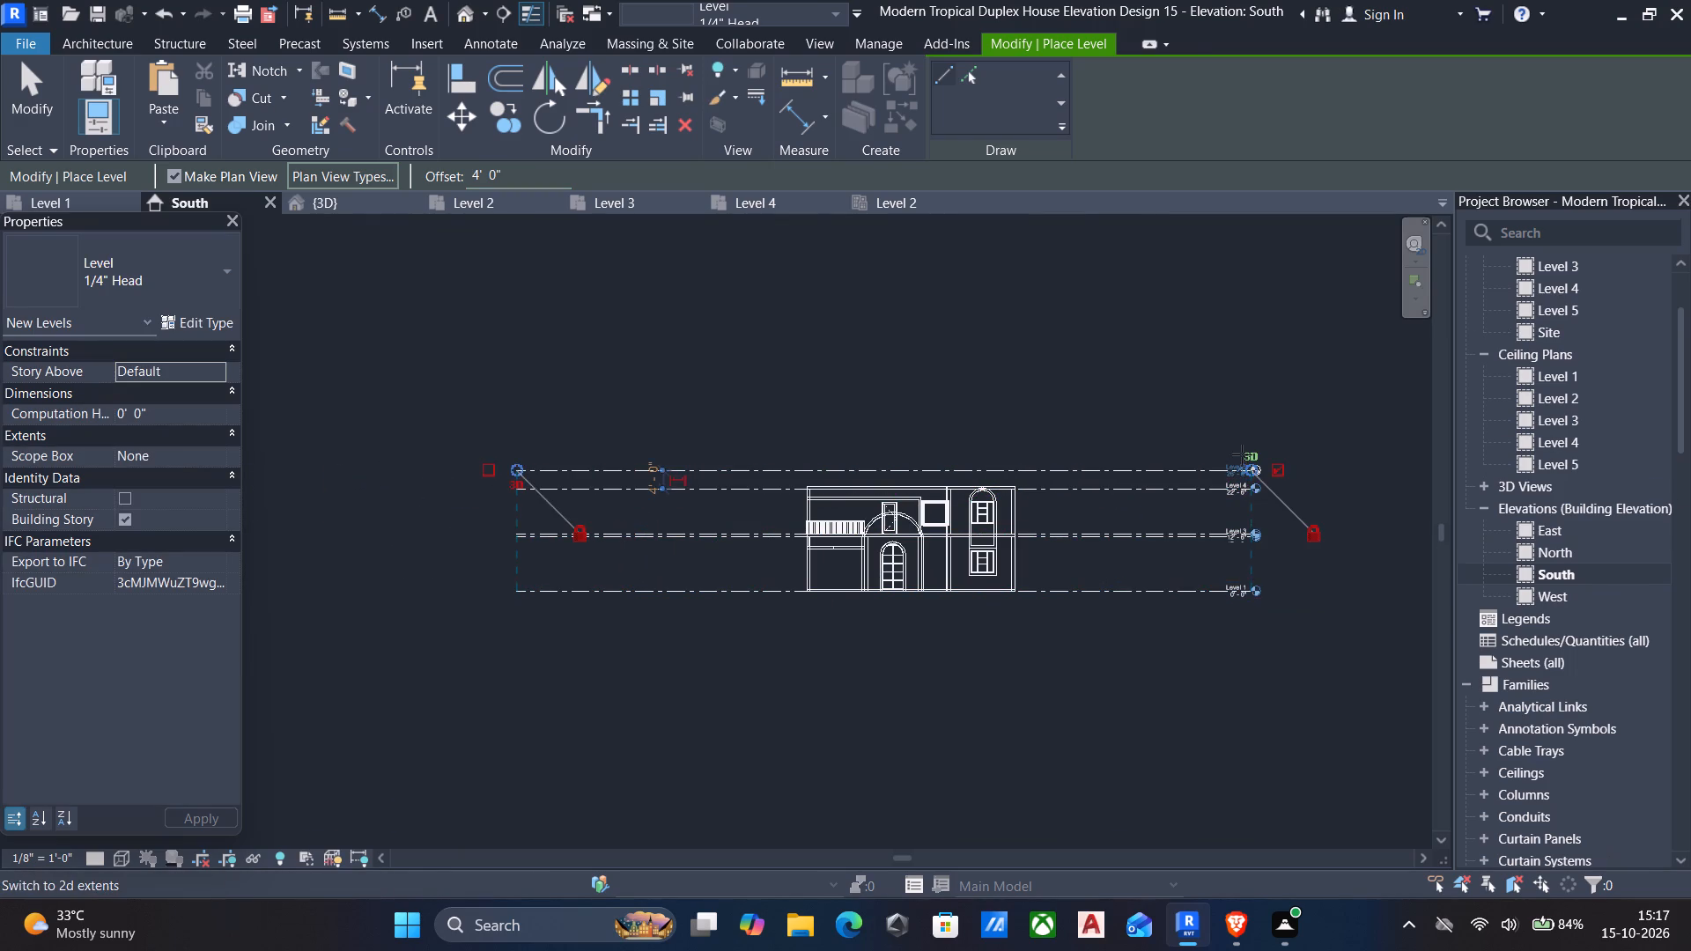
{"action": "key", "text": "Escape"}
{"action": "key", "text": "Escape"}
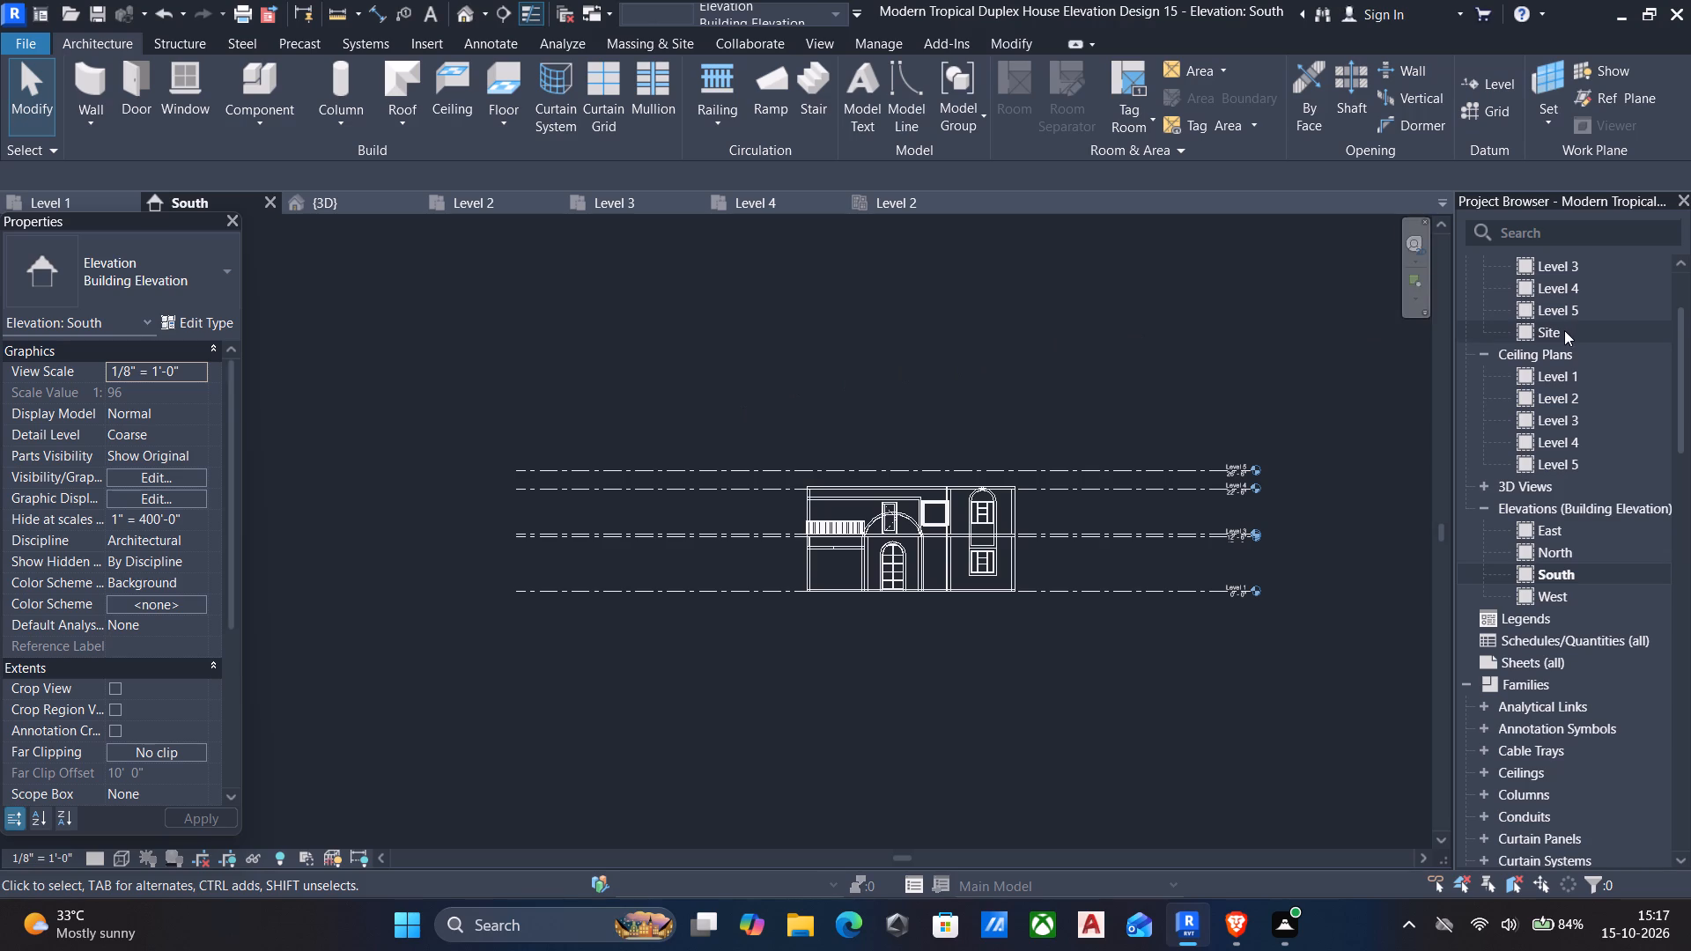
On the Level 4 floor plan, start the Wall command with the 9" wall type and location line at Finish Face: Exterior.
{"action": "scroll", "coordinate": [1534, 321], "scroll_direction": "up", "scroll_amount": 4}
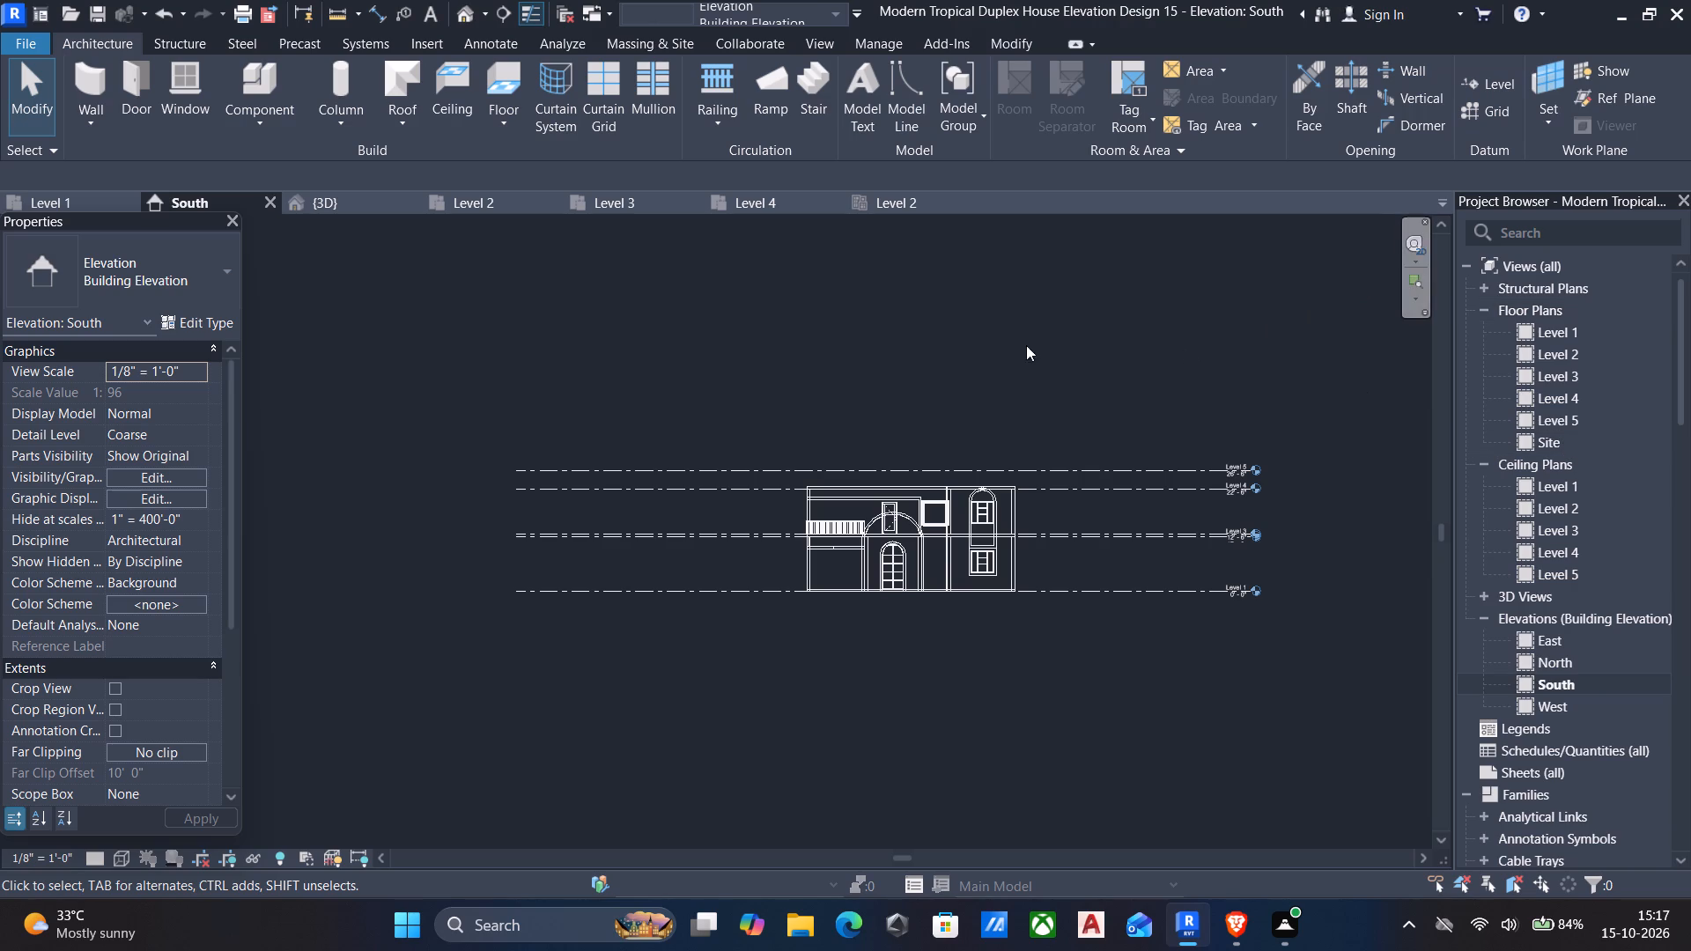
{"action": "left_click", "coordinate": [465, 13]}
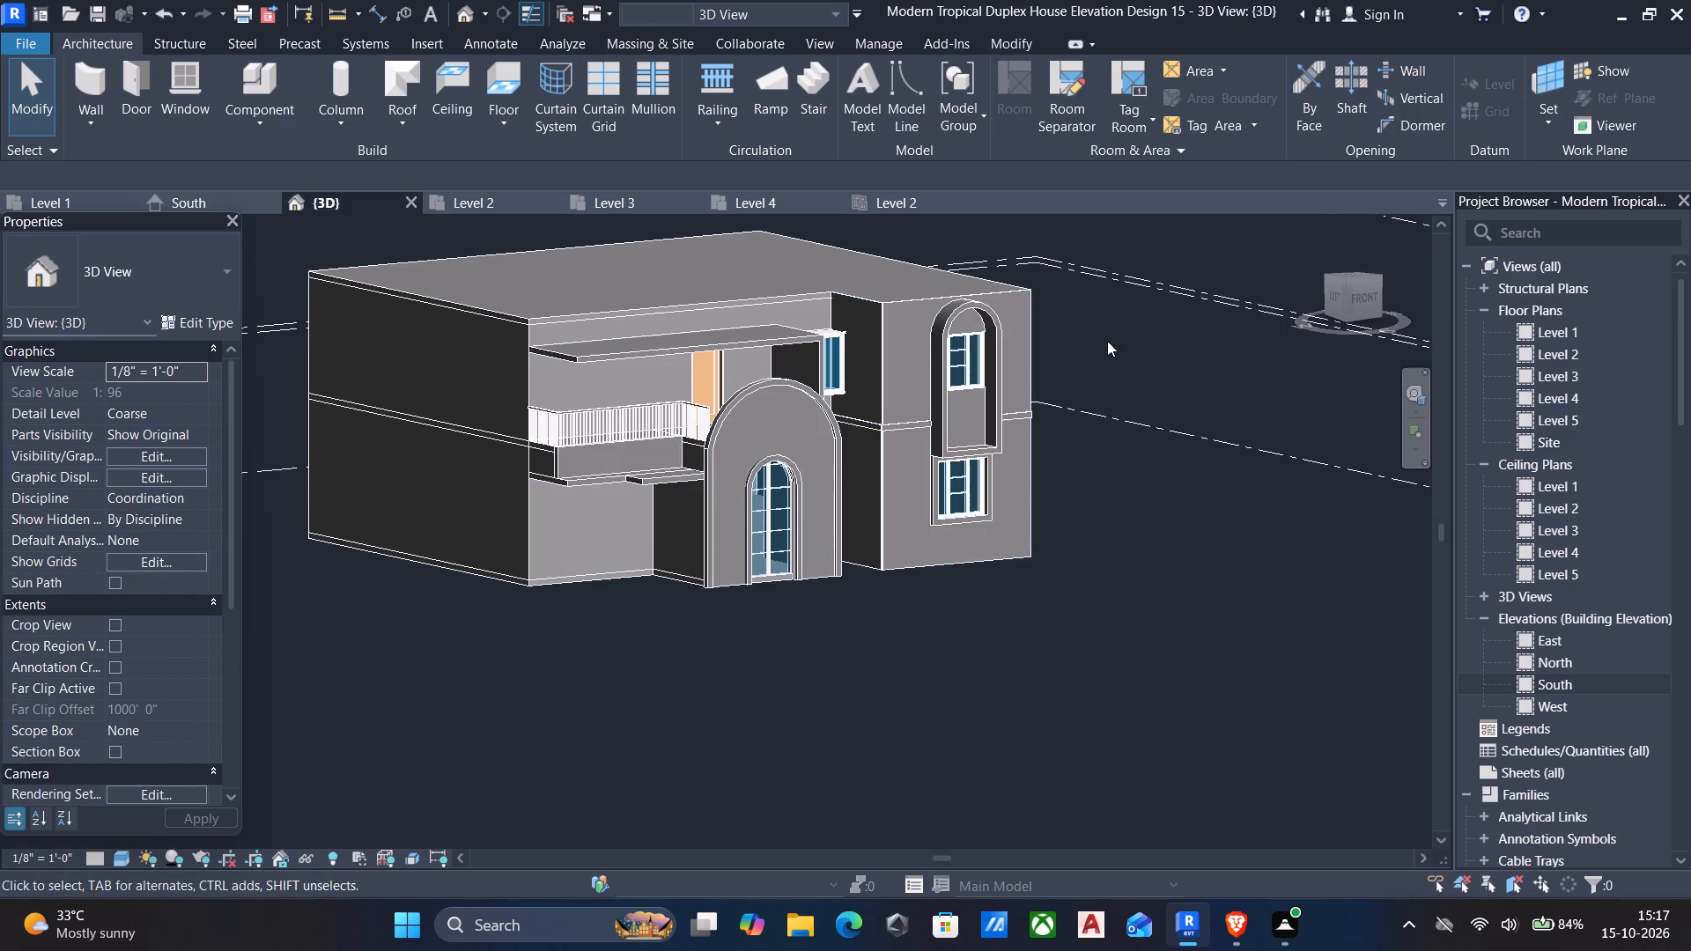
{"action": "double_click", "coordinate": [1571, 394]}
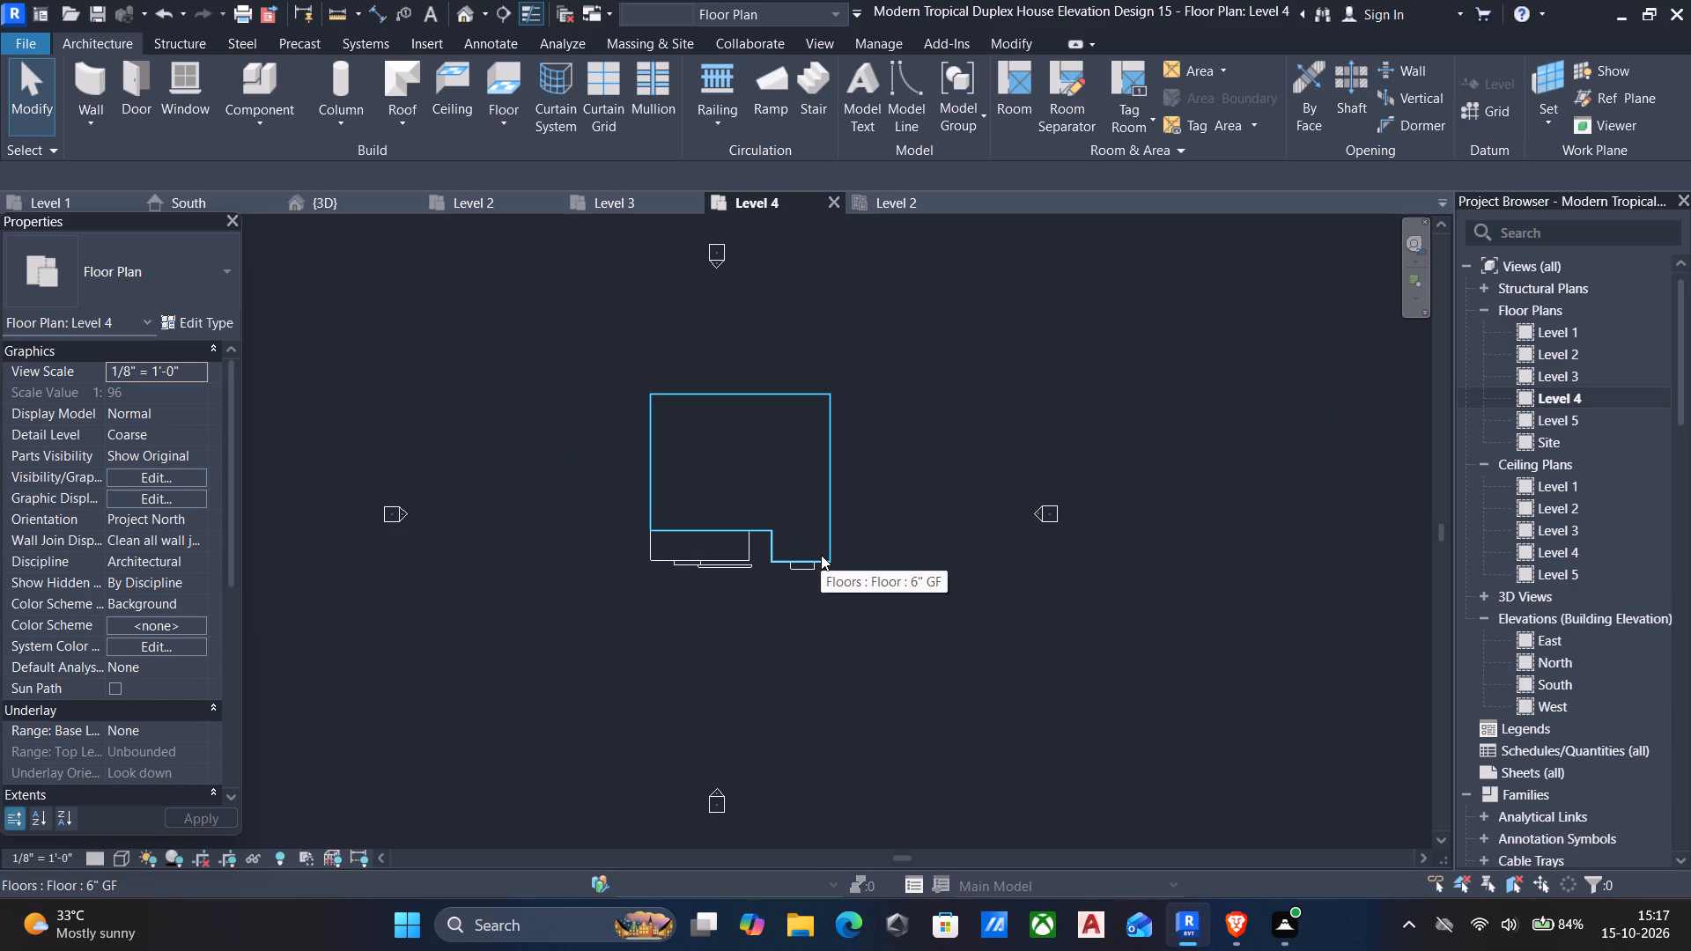
{"action": "type", "text": "wa"}
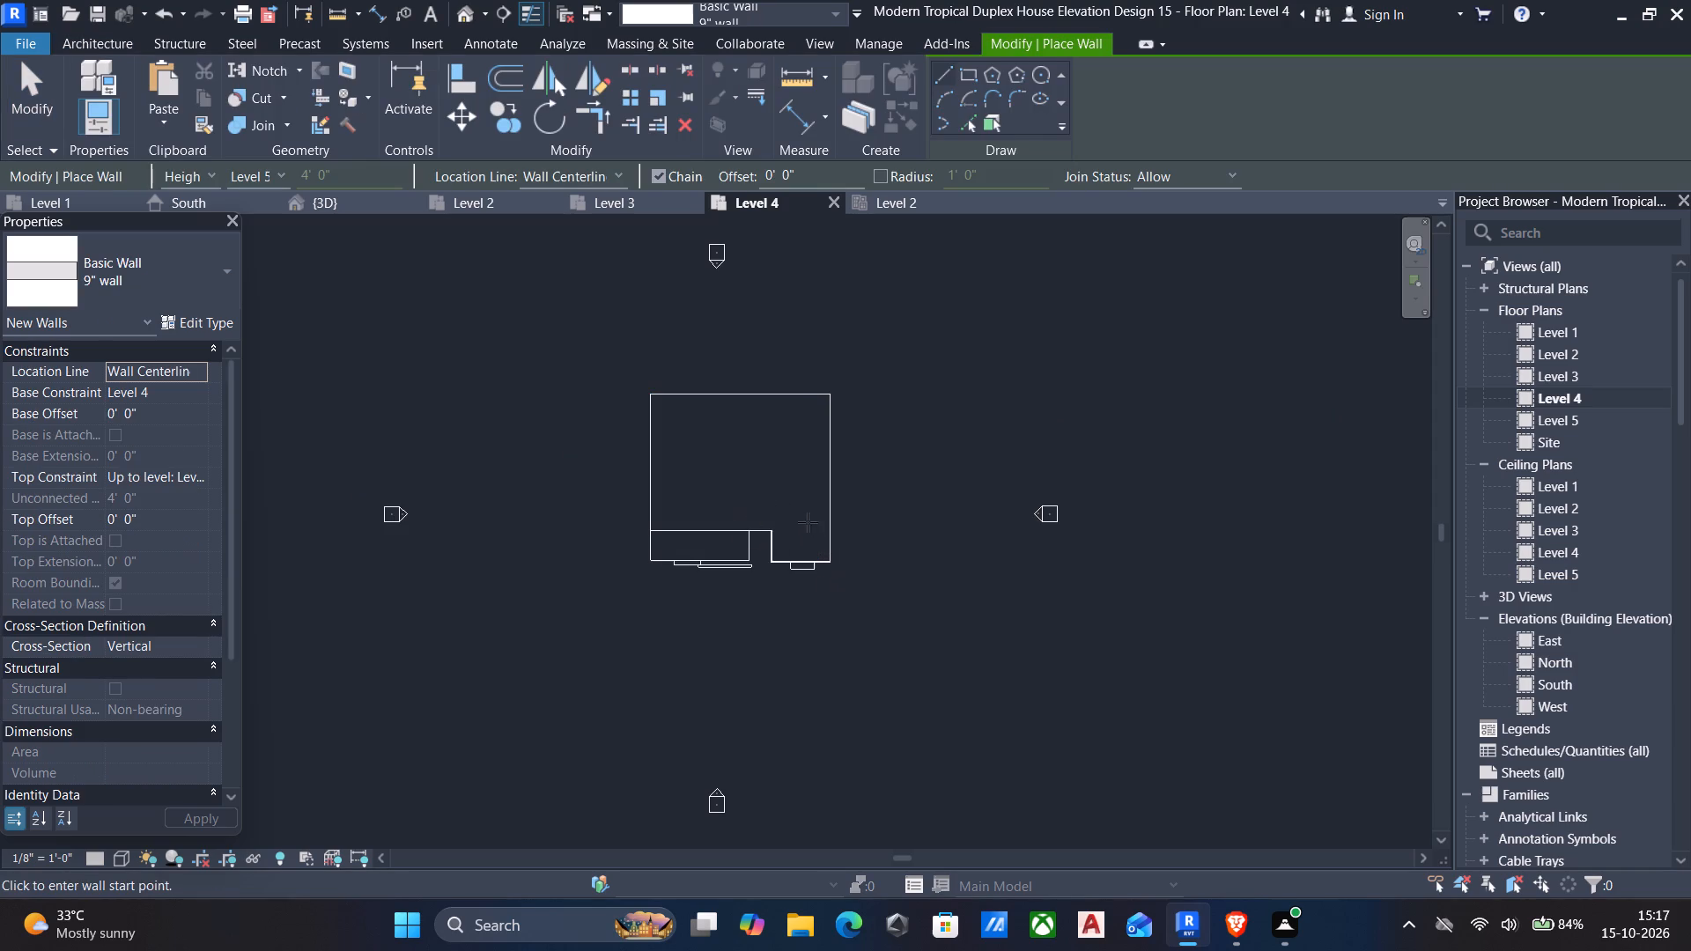
{"action": "left_click", "coordinate": [149, 277]}
{"action": "scroll", "coordinate": [140, 471], "scroll_direction": "up", "scroll_amount": 9}
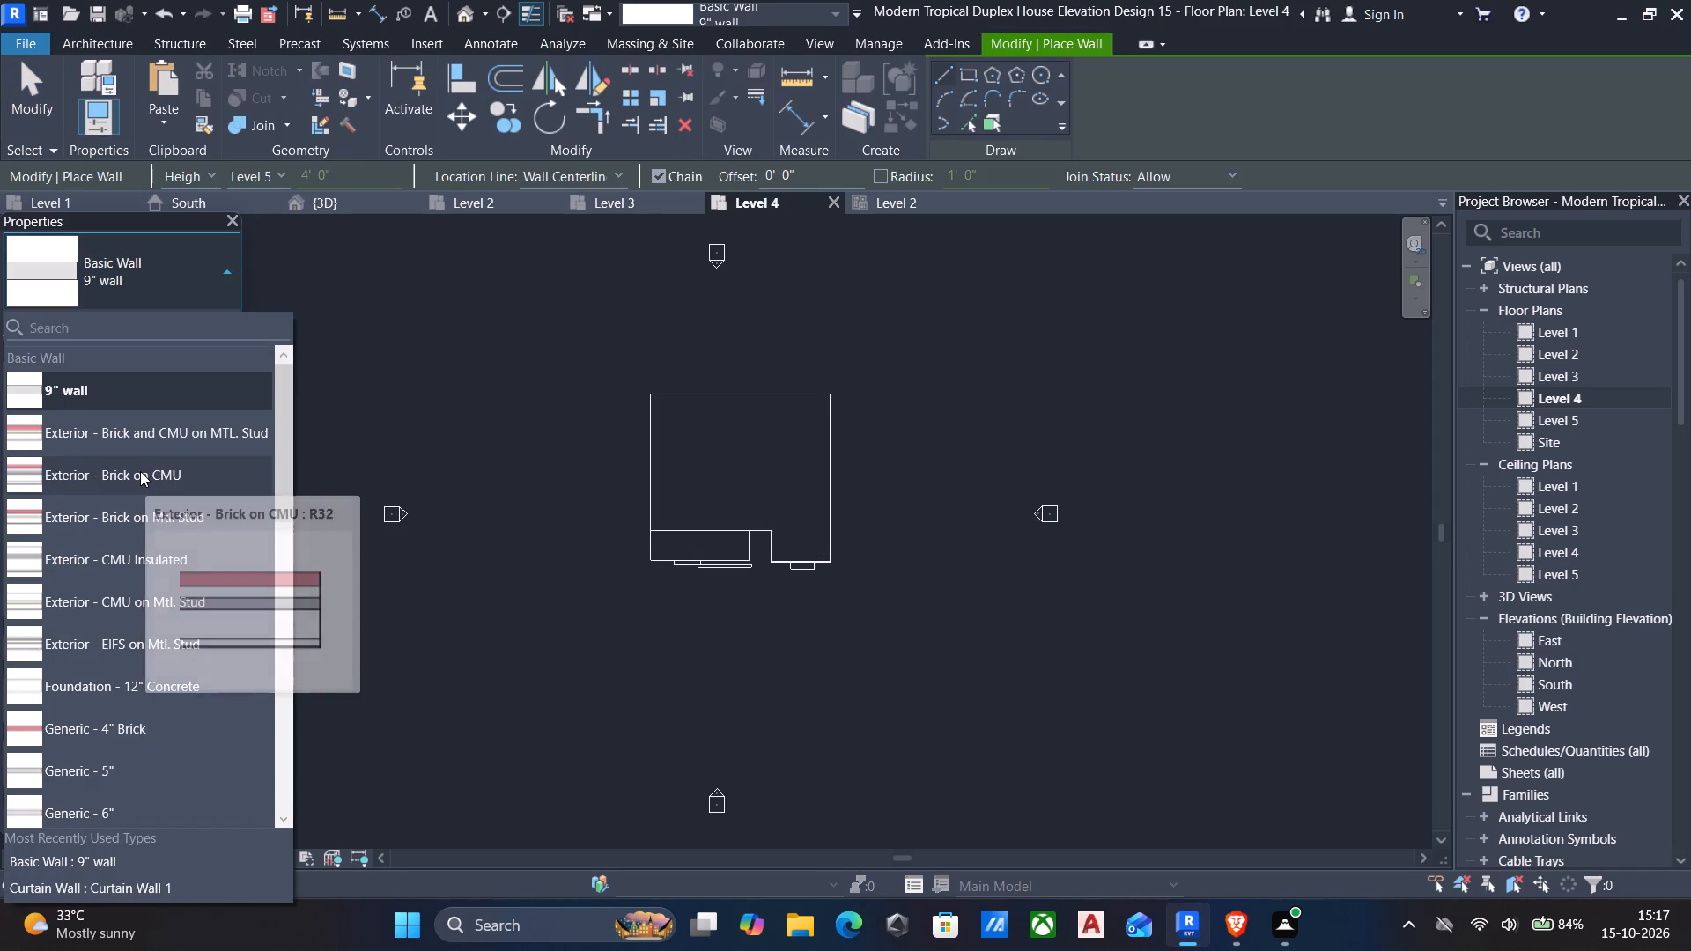
{"action": "scroll", "coordinate": [140, 471], "scroll_direction": "up", "scroll_amount": 4}
{"action": "left_click", "coordinate": [107, 389]}
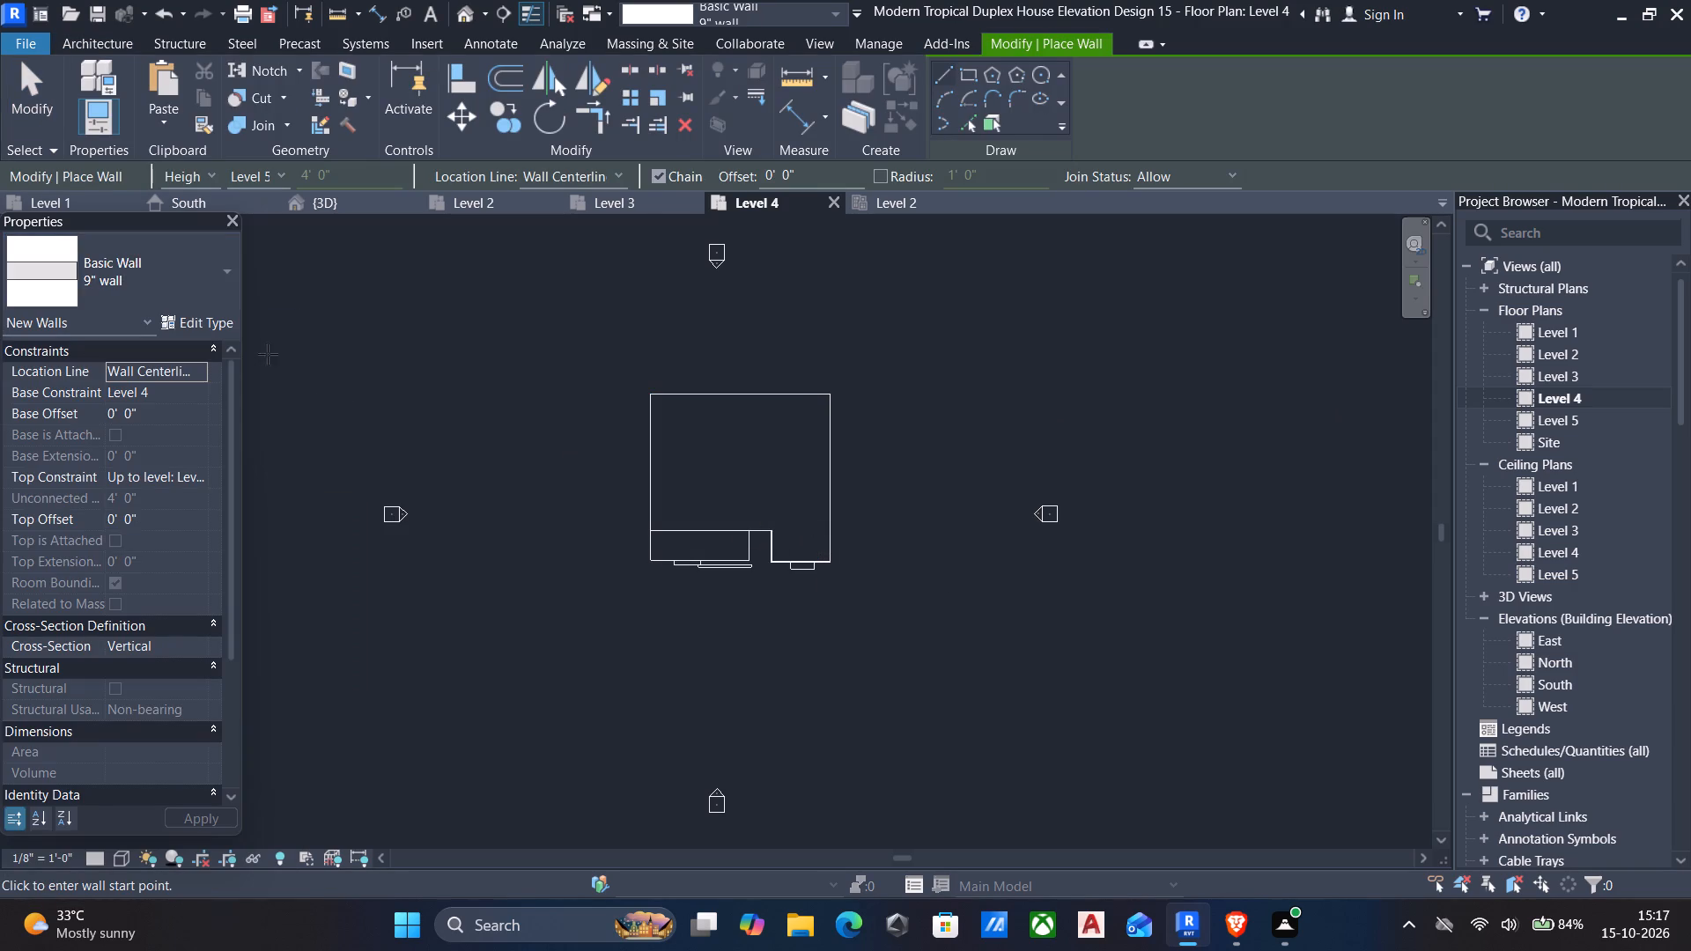
{"action": "scroll", "coordinate": [868, 565], "scroll_direction": "up", "scroll_amount": 6}
{"action": "left_click", "coordinate": [624, 170]}
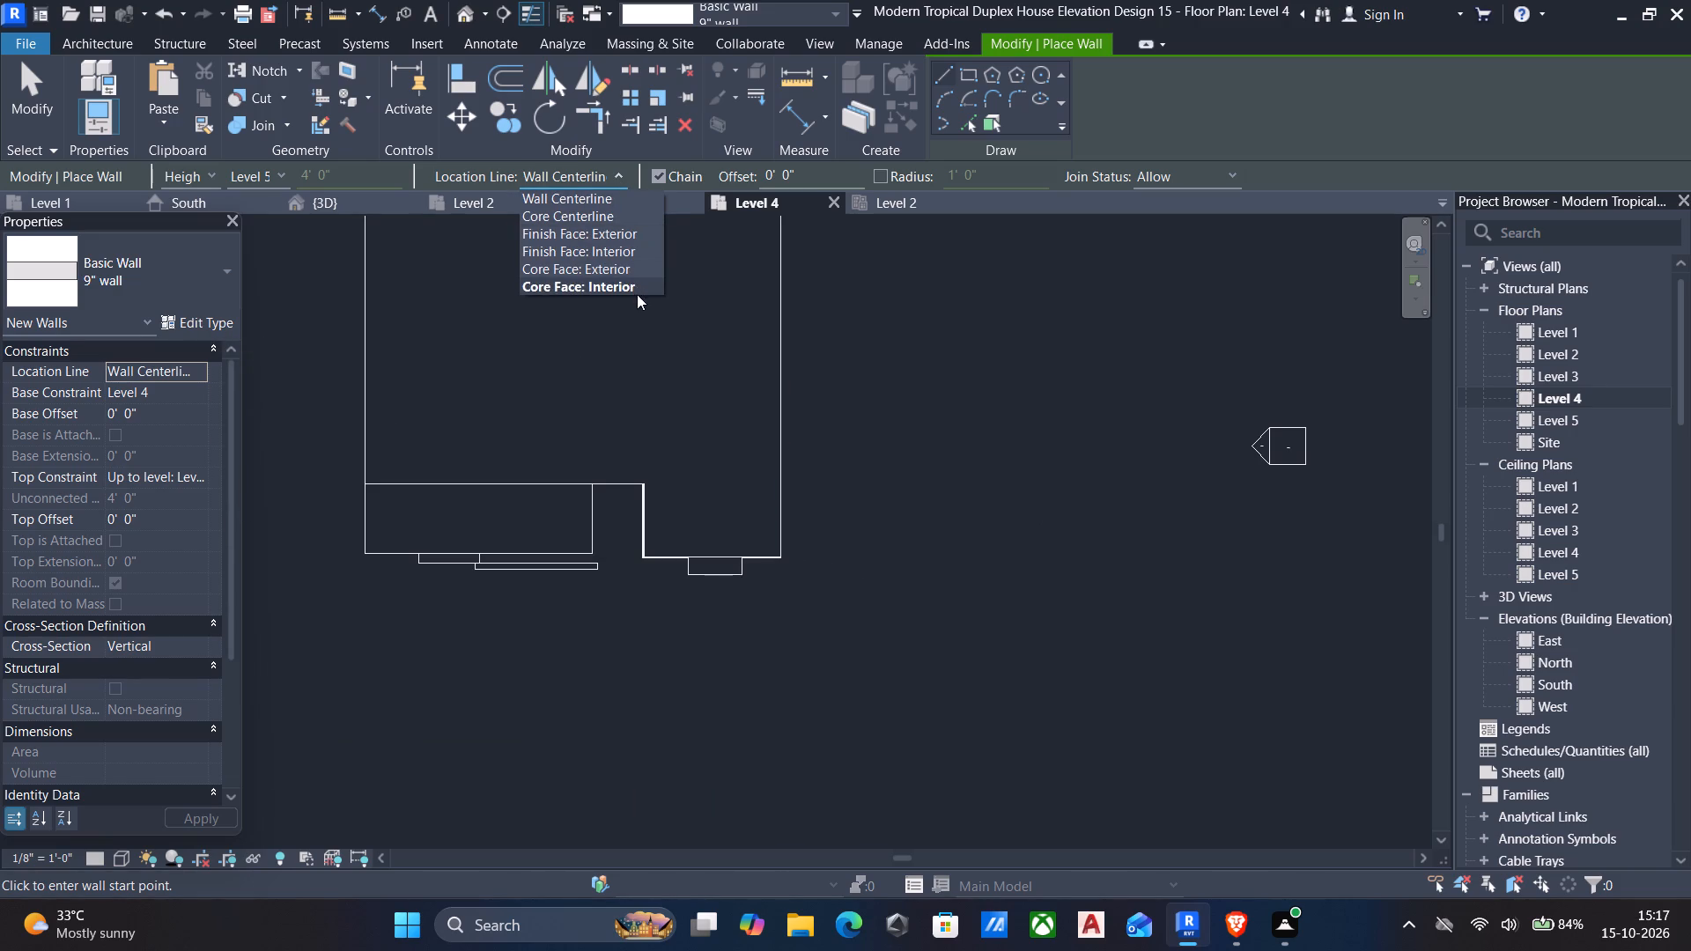
{"action": "left_click", "coordinate": [582, 234]}
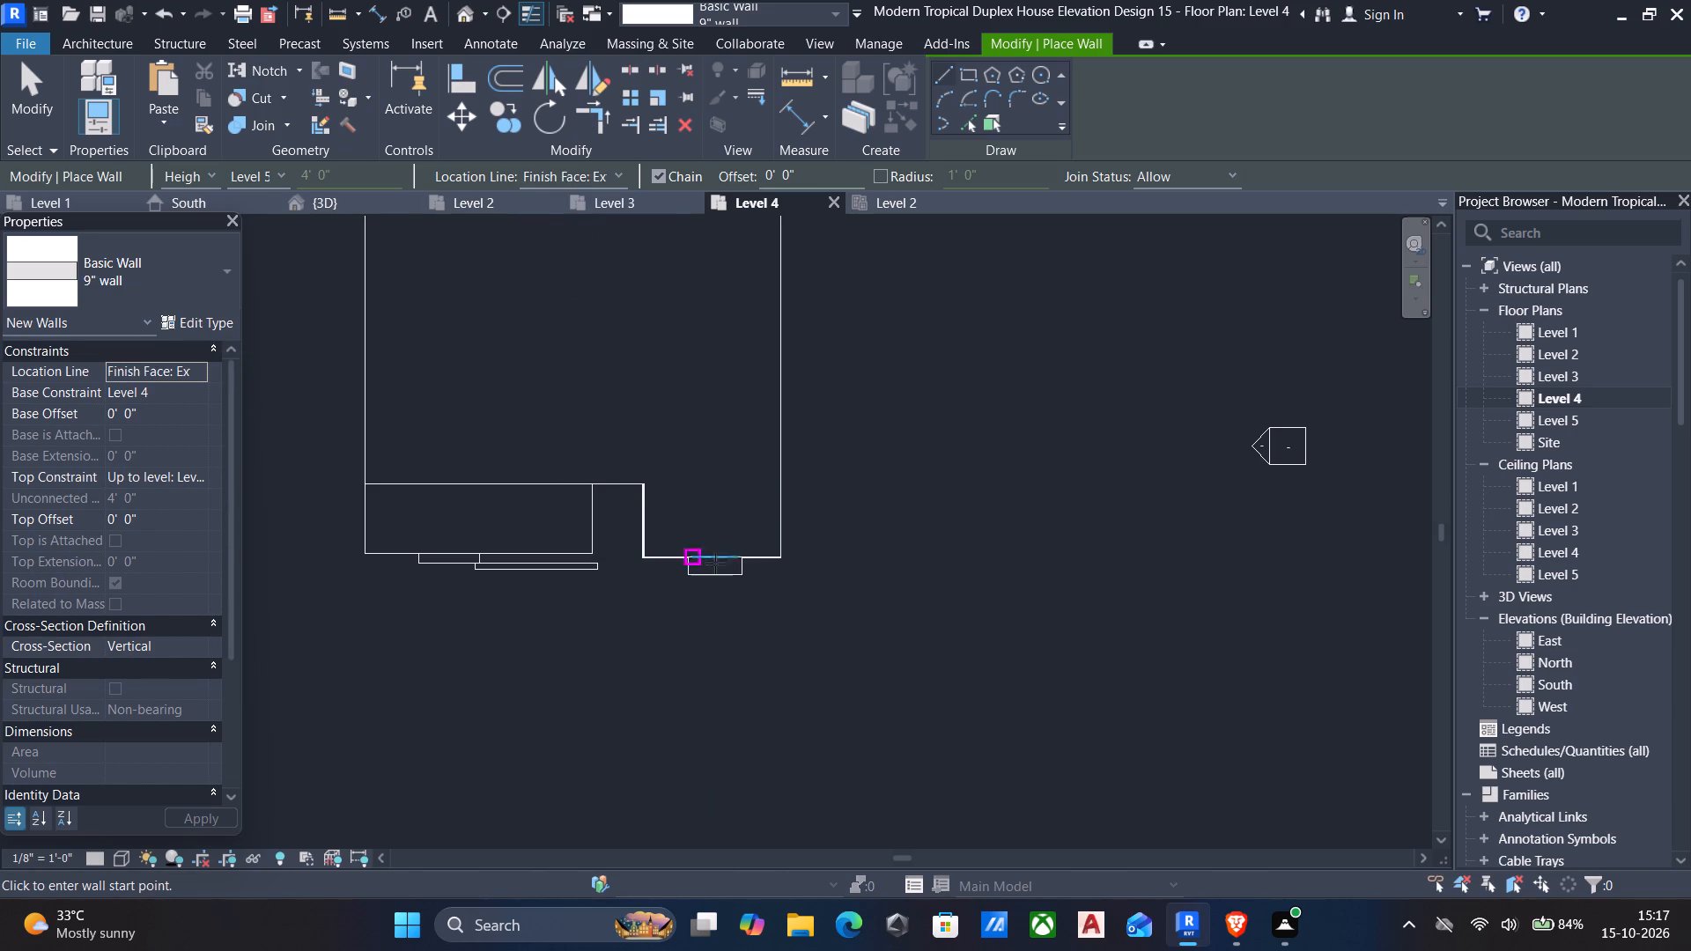
Draw a rectangular wall enclosure about 14' wide by 26'-6" deep inward from the roof's front east corner.
{"action": "scroll", "coordinate": [755, 561], "scroll_direction": "up", "scroll_amount": 8}
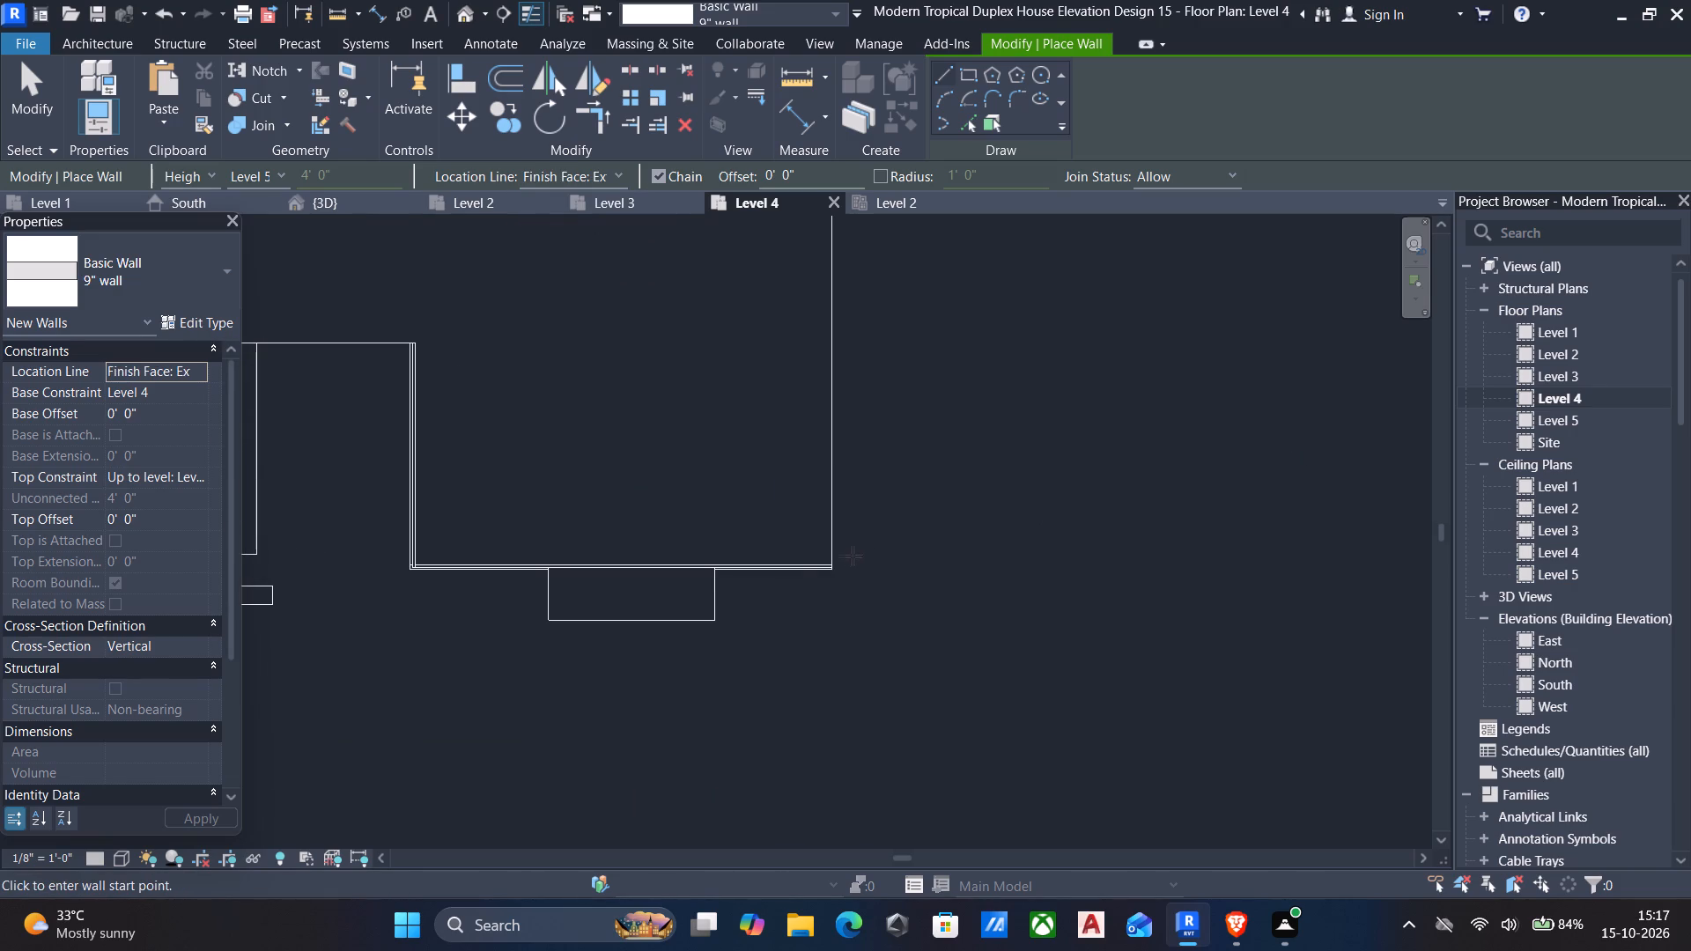
{"action": "scroll", "coordinate": [848, 568], "scroll_direction": "up", "scroll_amount": 5}
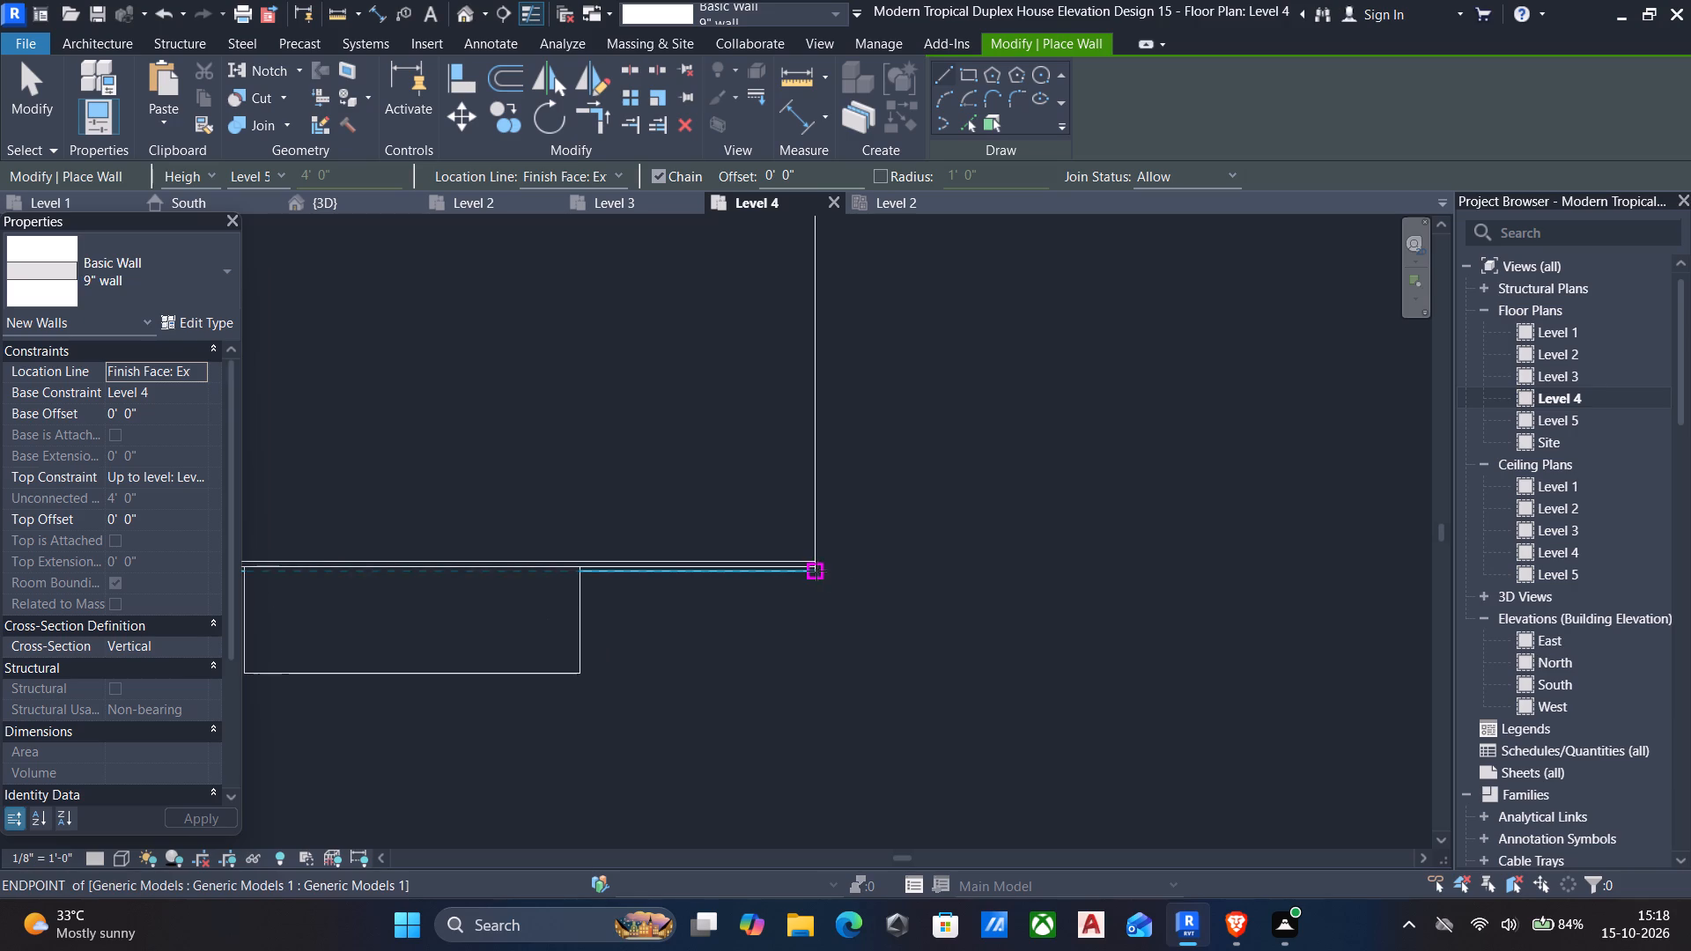
{"action": "left_click", "coordinate": [817, 571]}
{"action": "key", "text": "Escape"}
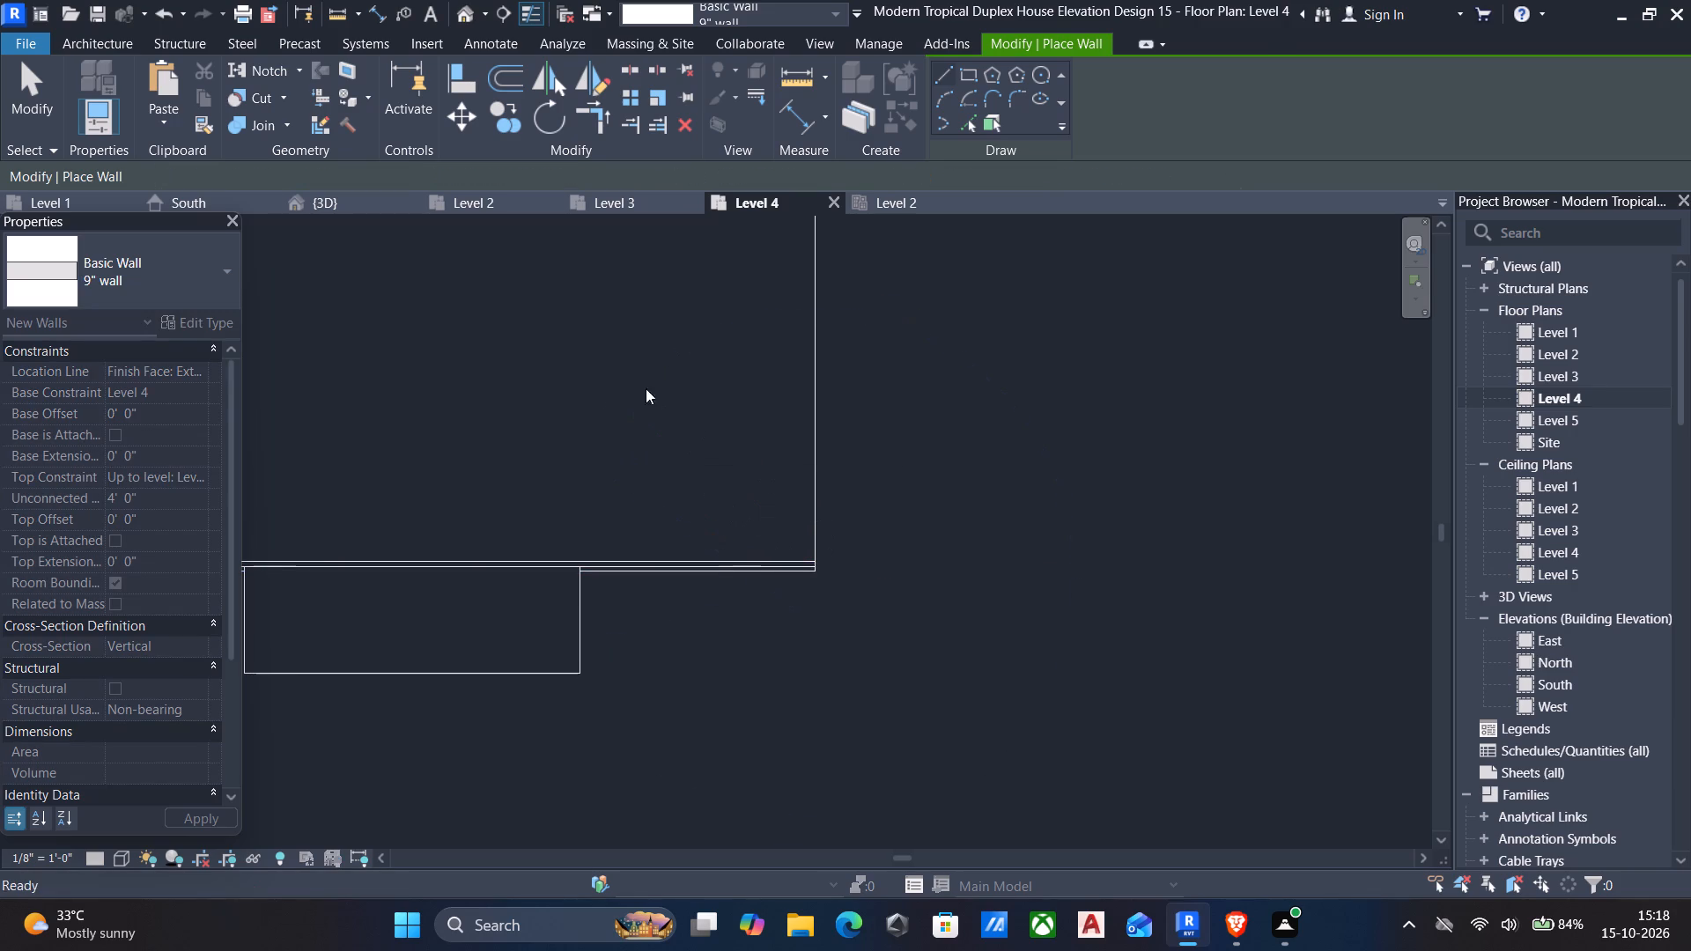
{"action": "left_click", "coordinate": [963, 77]}
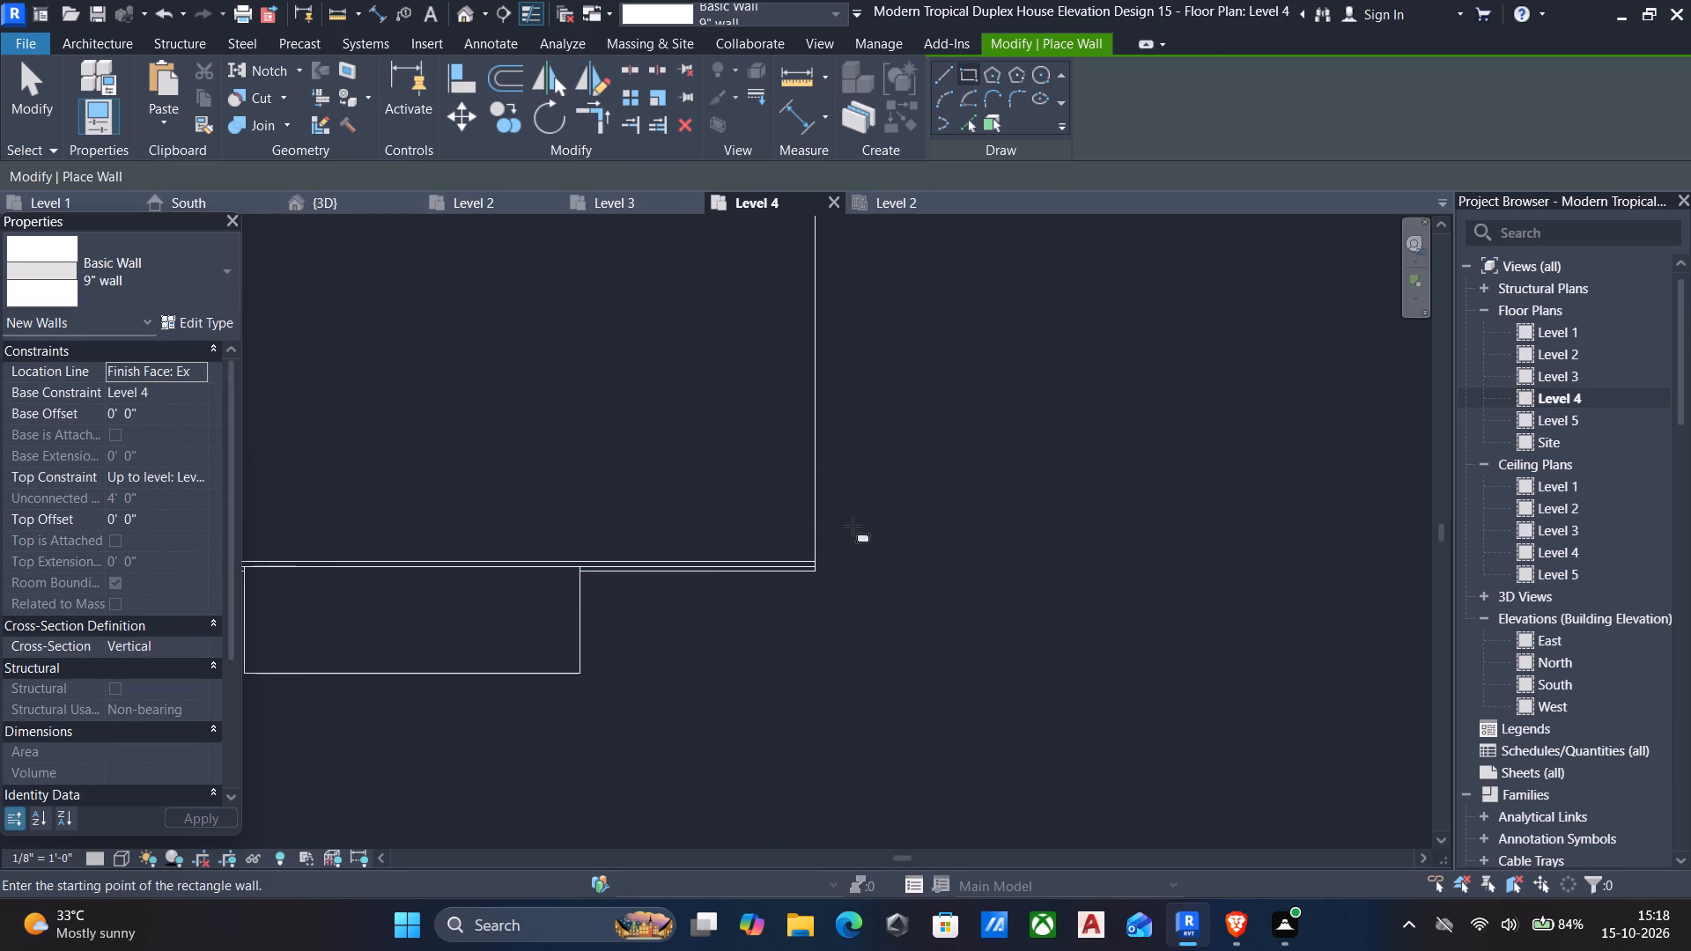
{"action": "scroll", "coordinate": [841, 550], "scroll_direction": "up", "scroll_amount": 4}
{"action": "left_click_drag", "start_coordinate": [798, 590], "coordinate": [798, 578]}
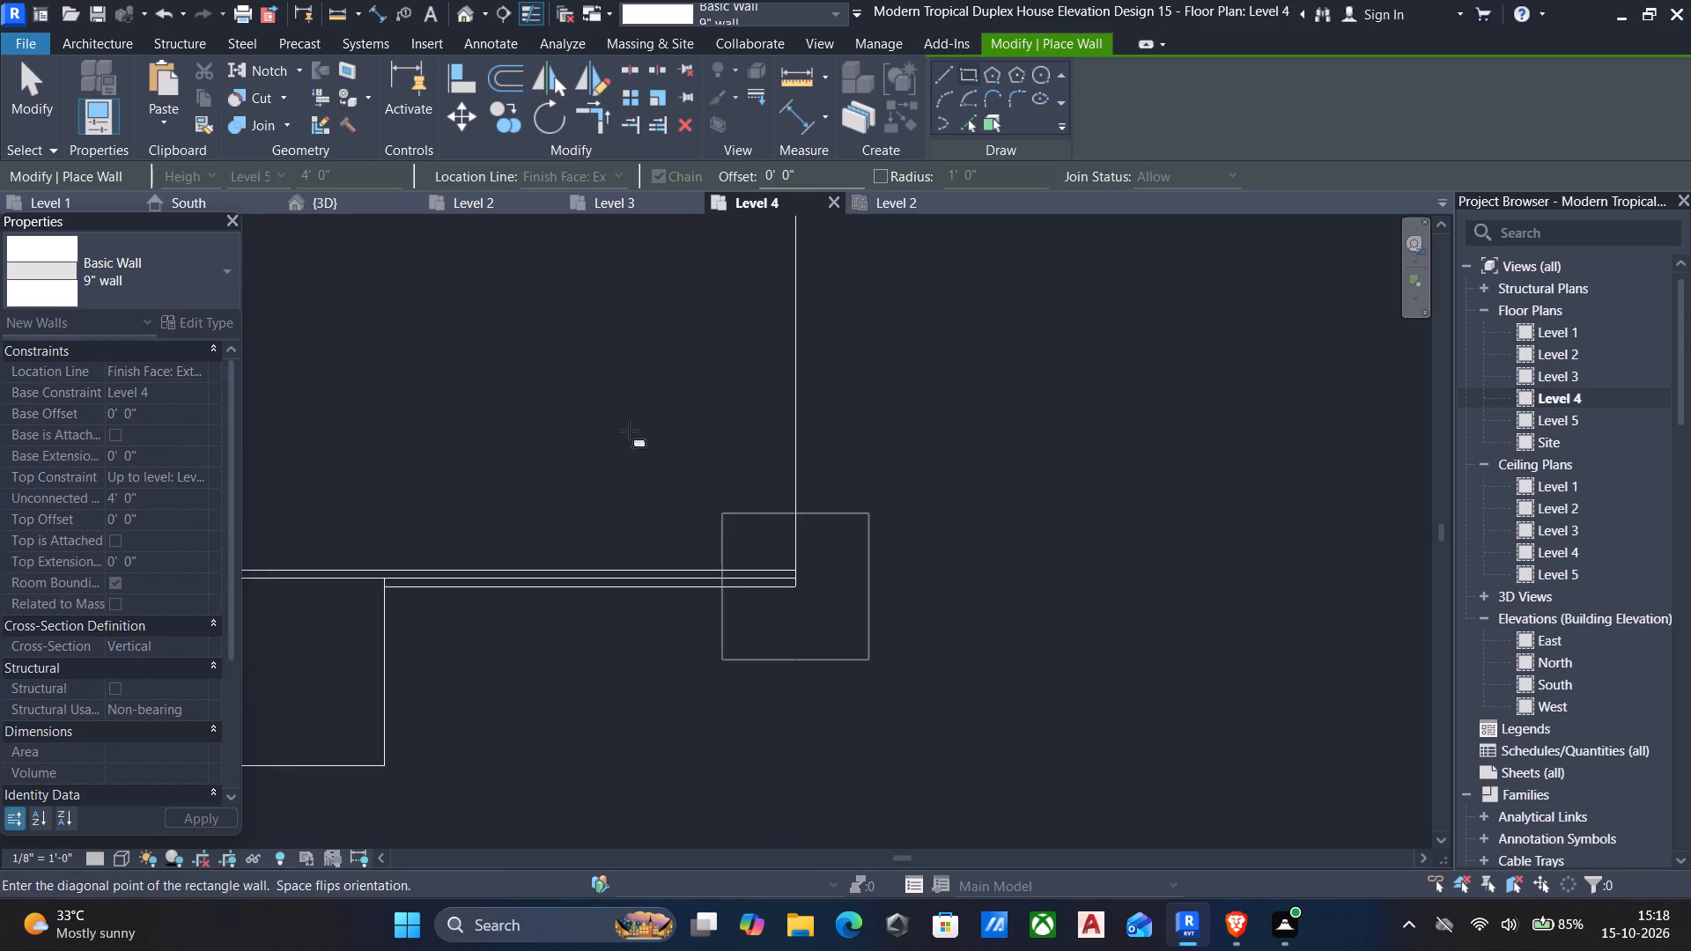
{"action": "scroll", "coordinate": [576, 433], "scroll_direction": "down", "scroll_amount": 1}
{"action": "middle_click_drag", "start_coordinate": [488, 432], "coordinate": [749, 506]}
{"action": "scroll", "coordinate": [749, 506], "scroll_direction": "down", "scroll_amount": 5}
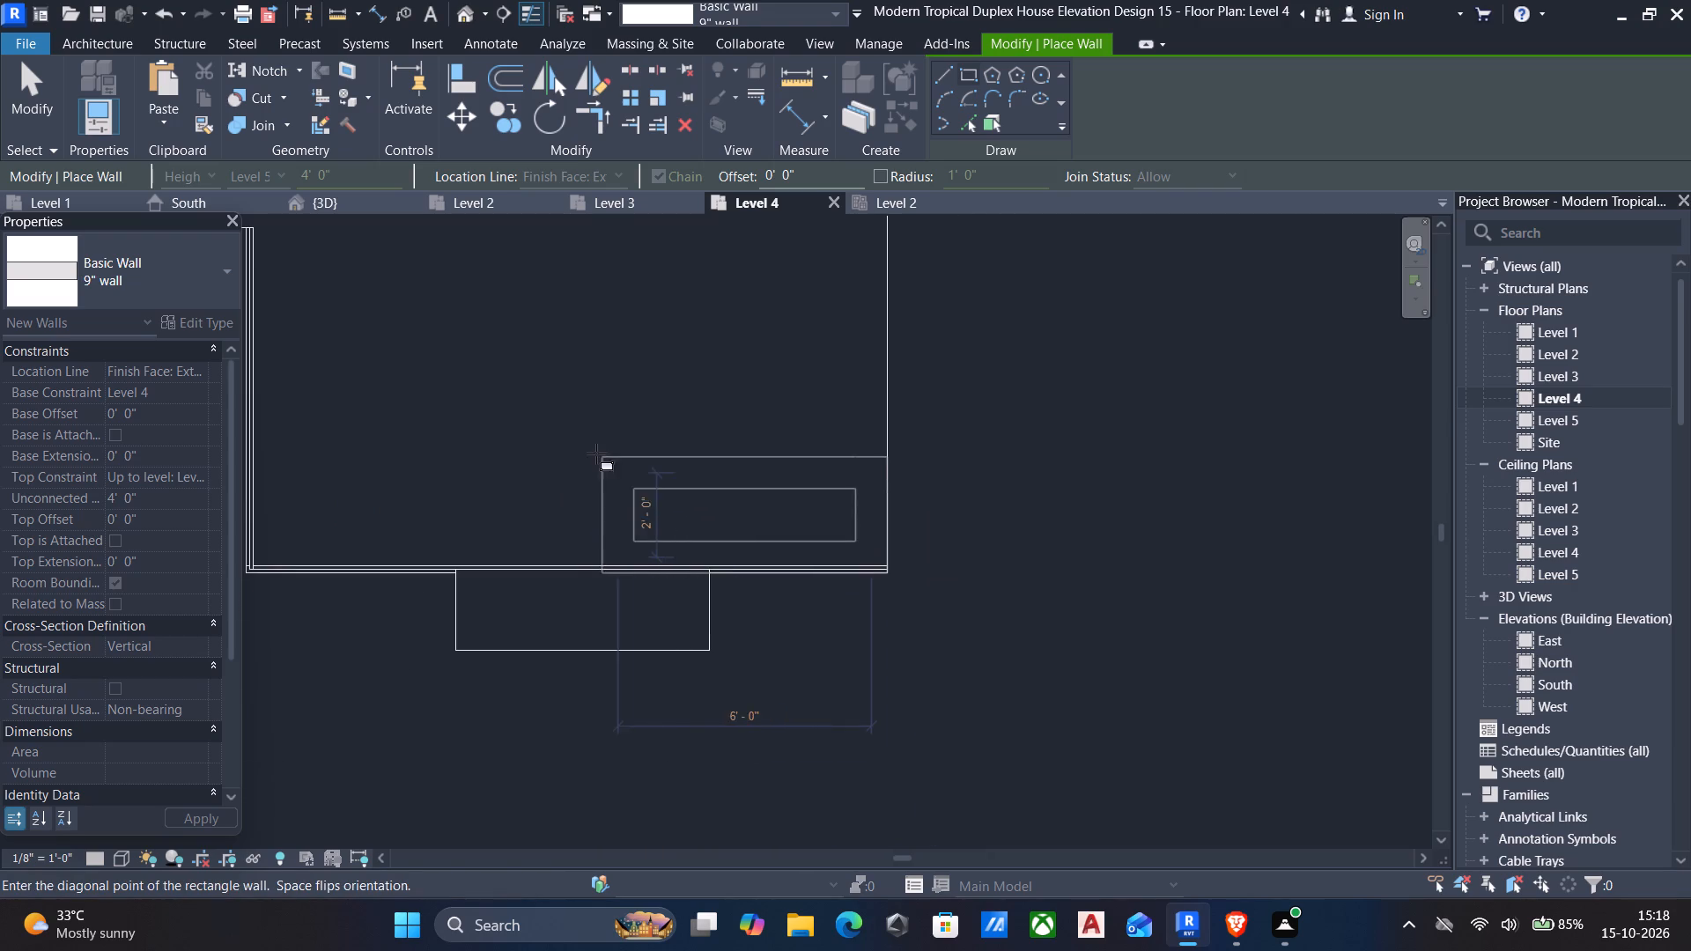
{"action": "middle_click_drag", "start_coordinate": [593, 452], "coordinate": [876, 668]}
{"action": "scroll", "coordinate": [877, 669], "scroll_direction": "down", "scroll_amount": 3}
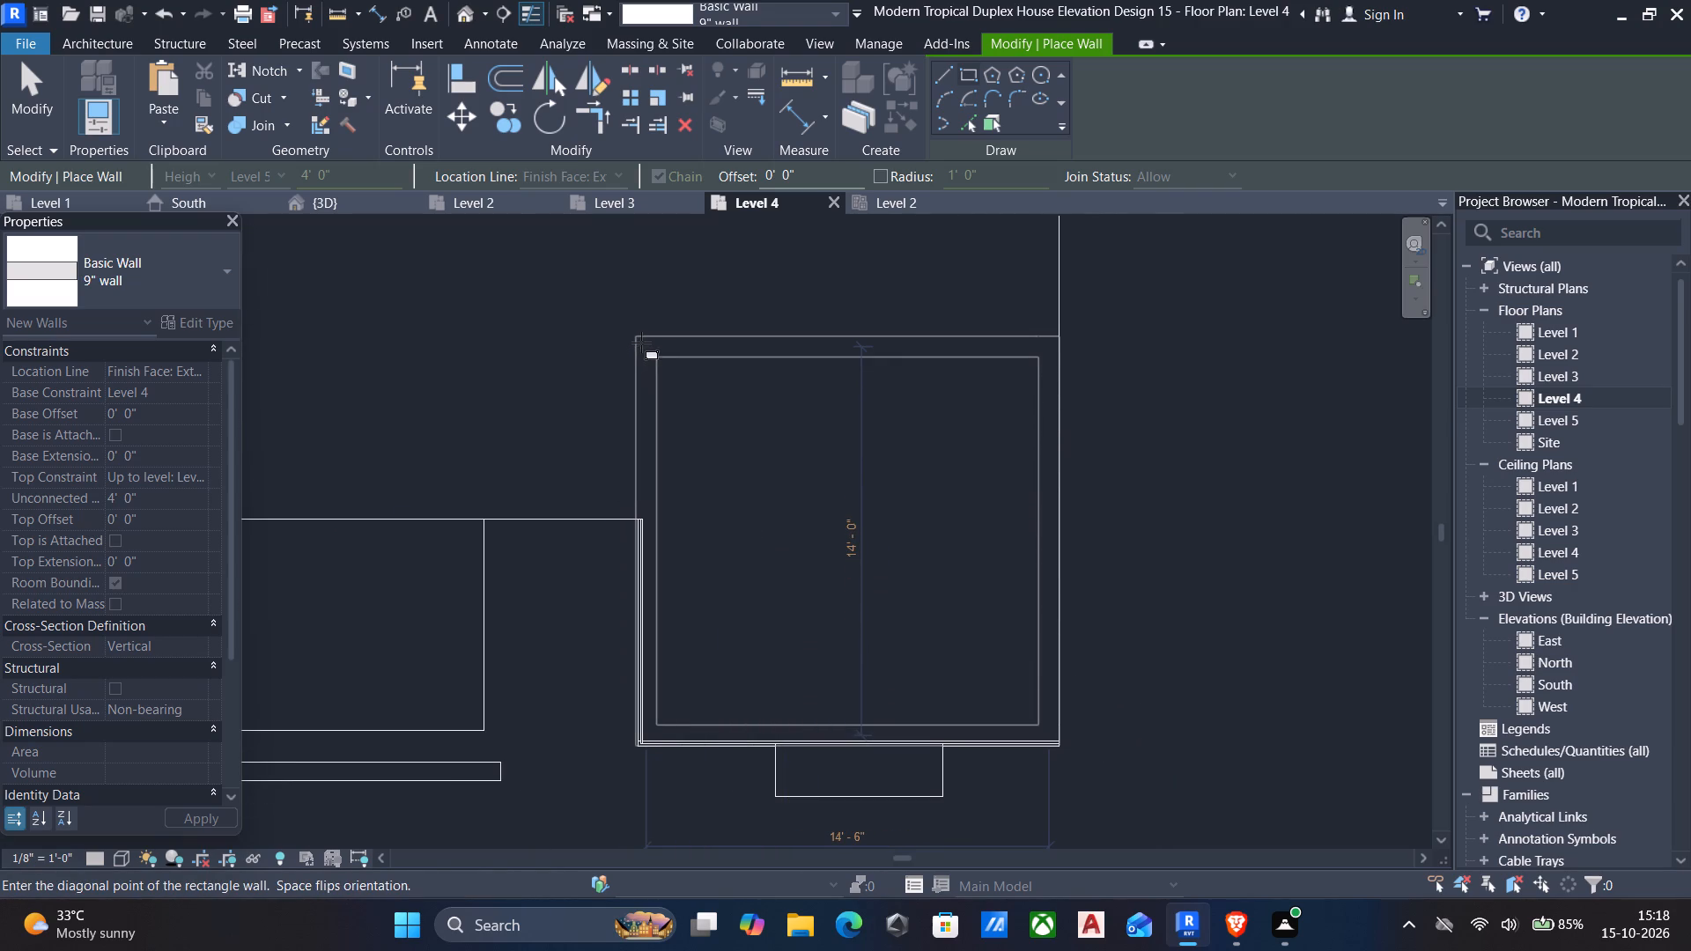
{"action": "middle_click_drag", "start_coordinate": [646, 334], "coordinate": [639, 384]}
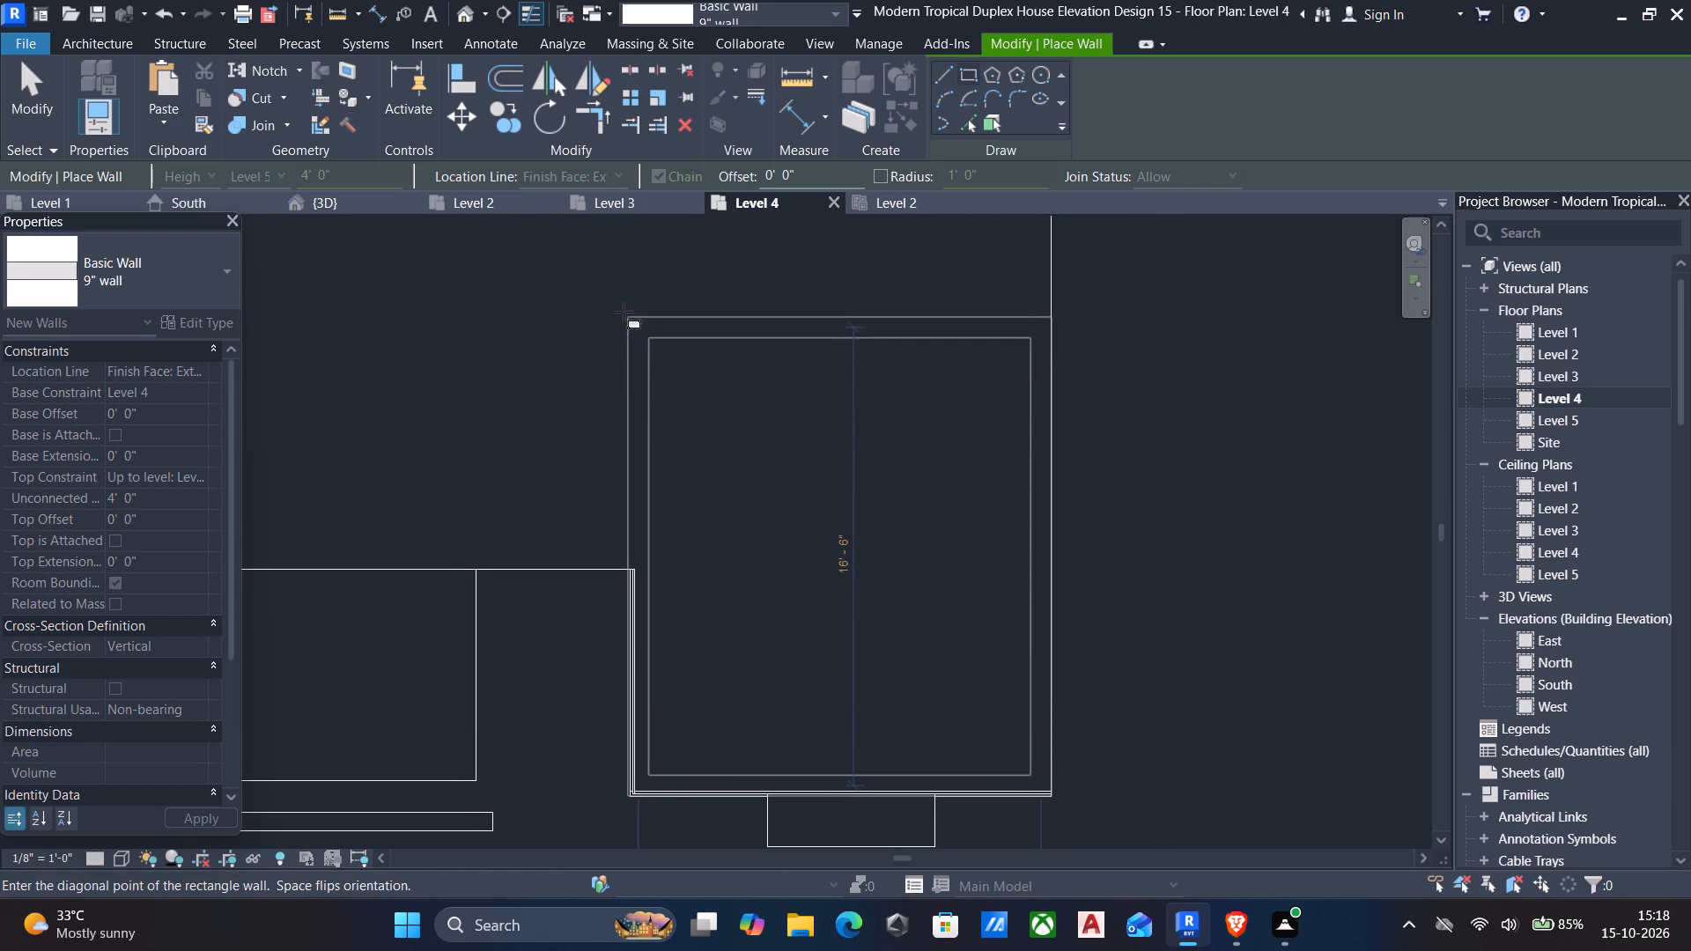
{"action": "middle_click_drag", "start_coordinate": [624, 302], "coordinate": [627, 371]}
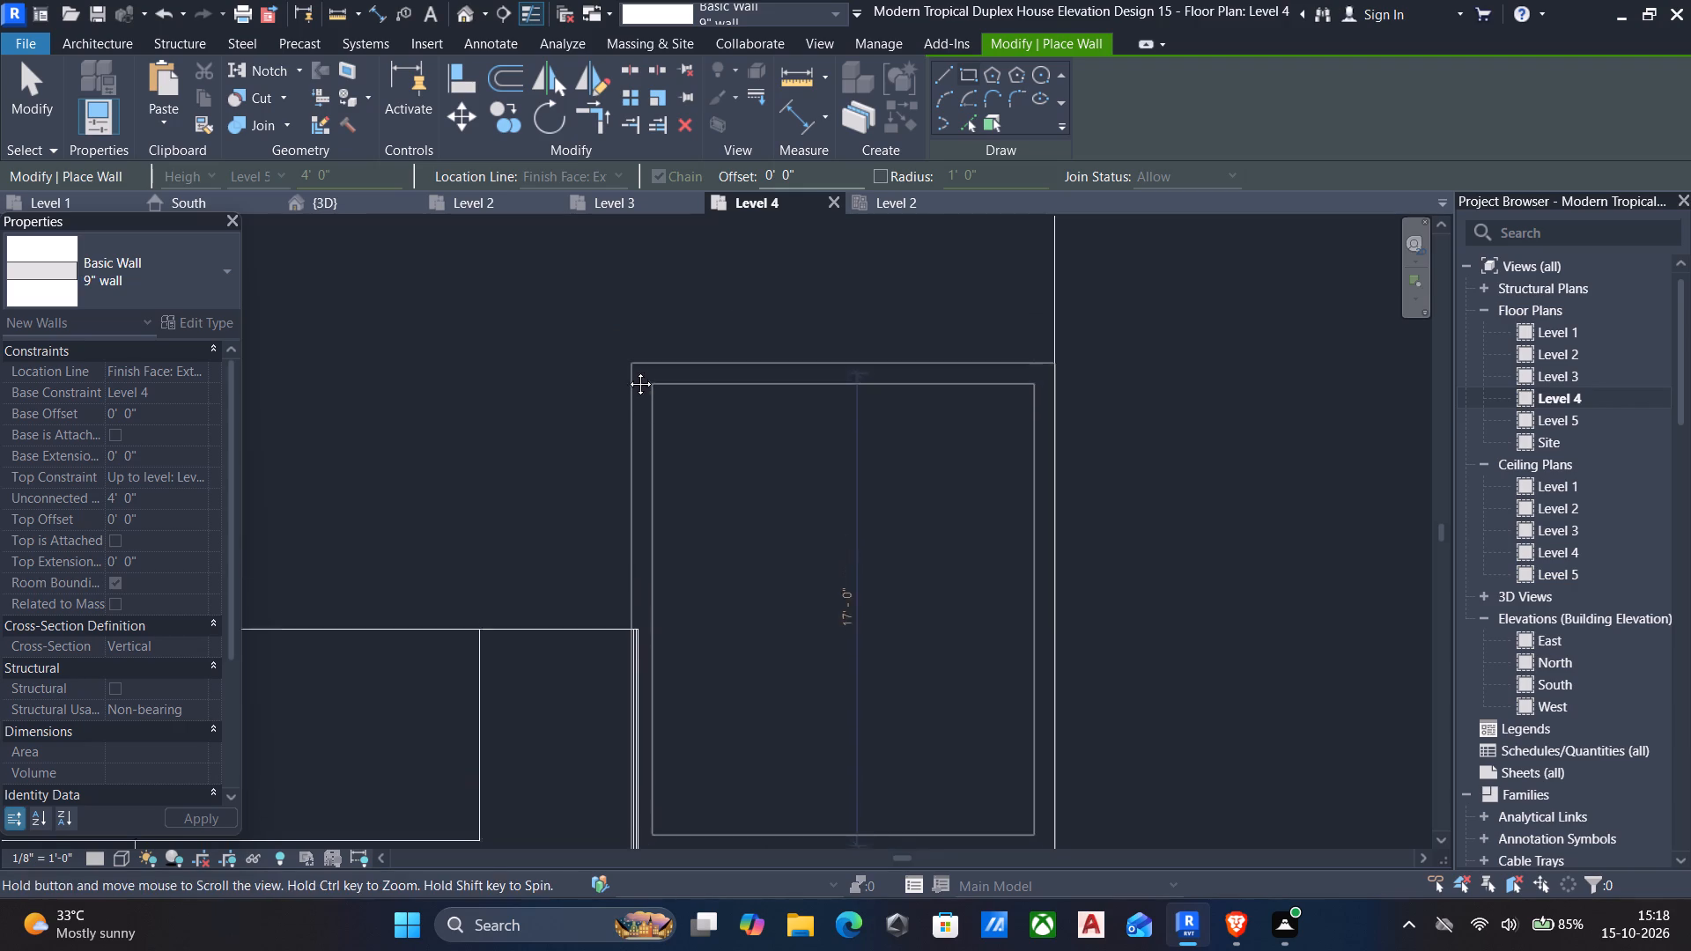
{"action": "middle_click_drag", "start_coordinate": [627, 371], "coordinate": [627, 397]}
{"action": "scroll", "coordinate": [627, 397], "scroll_direction": "down", "scroll_amount": 7}
{"action": "middle_click_drag", "start_coordinate": [620, 396], "coordinate": [602, 541]}
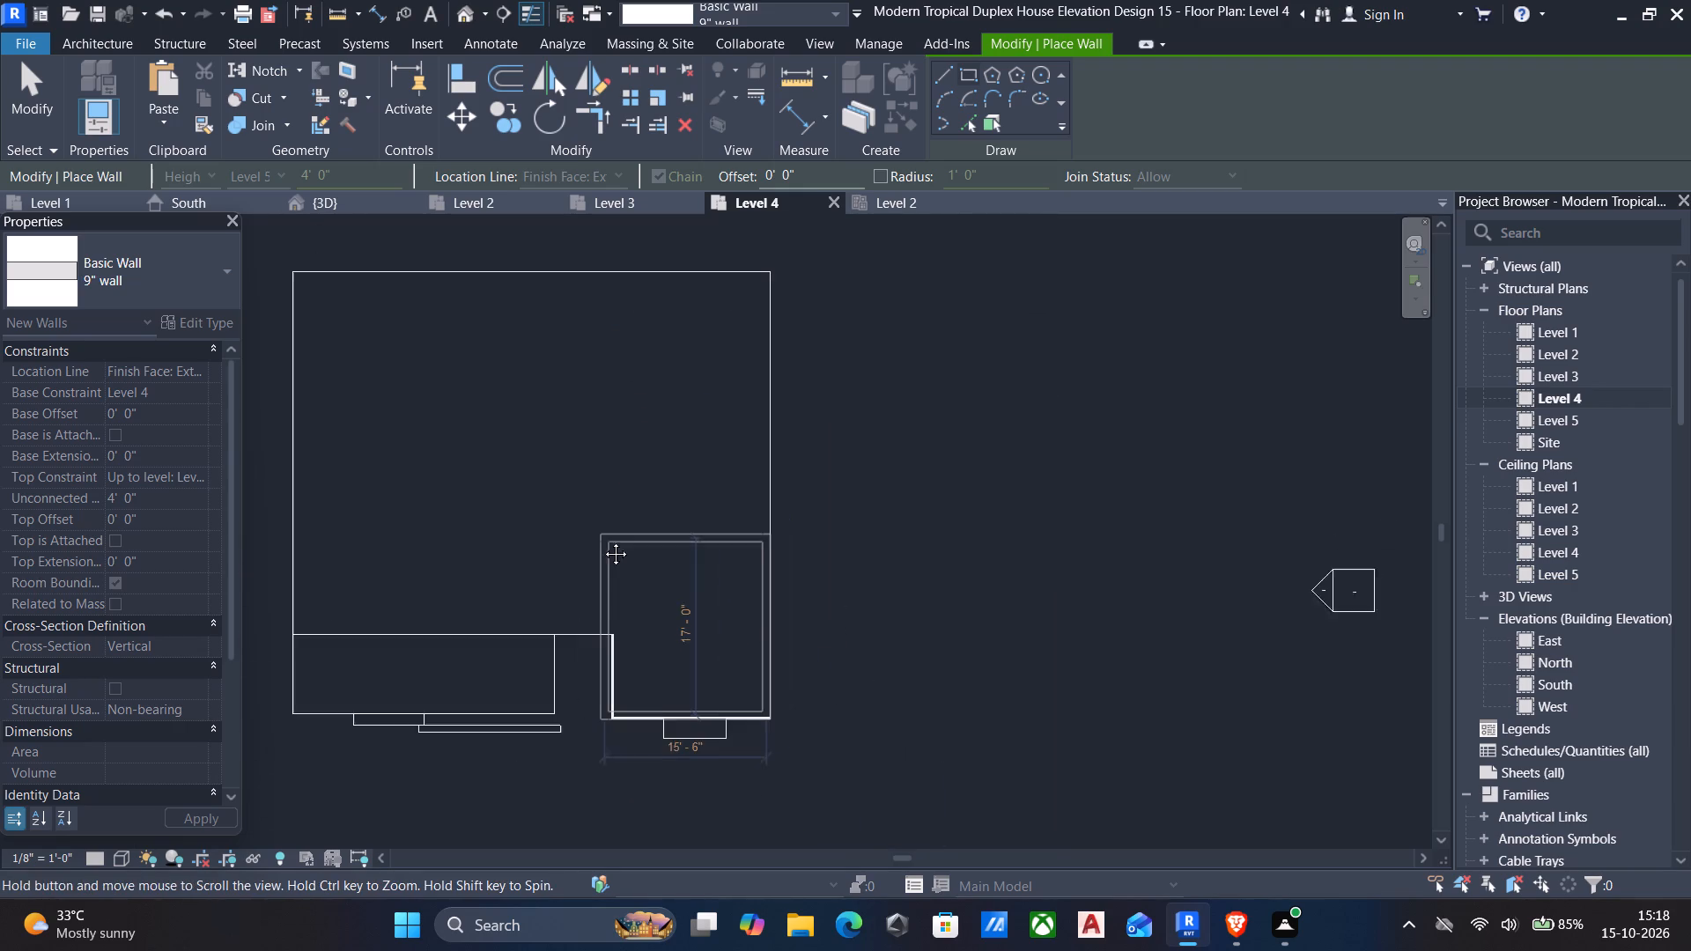
{"action": "middle_click_drag", "start_coordinate": [602, 541], "coordinate": [602, 542]}
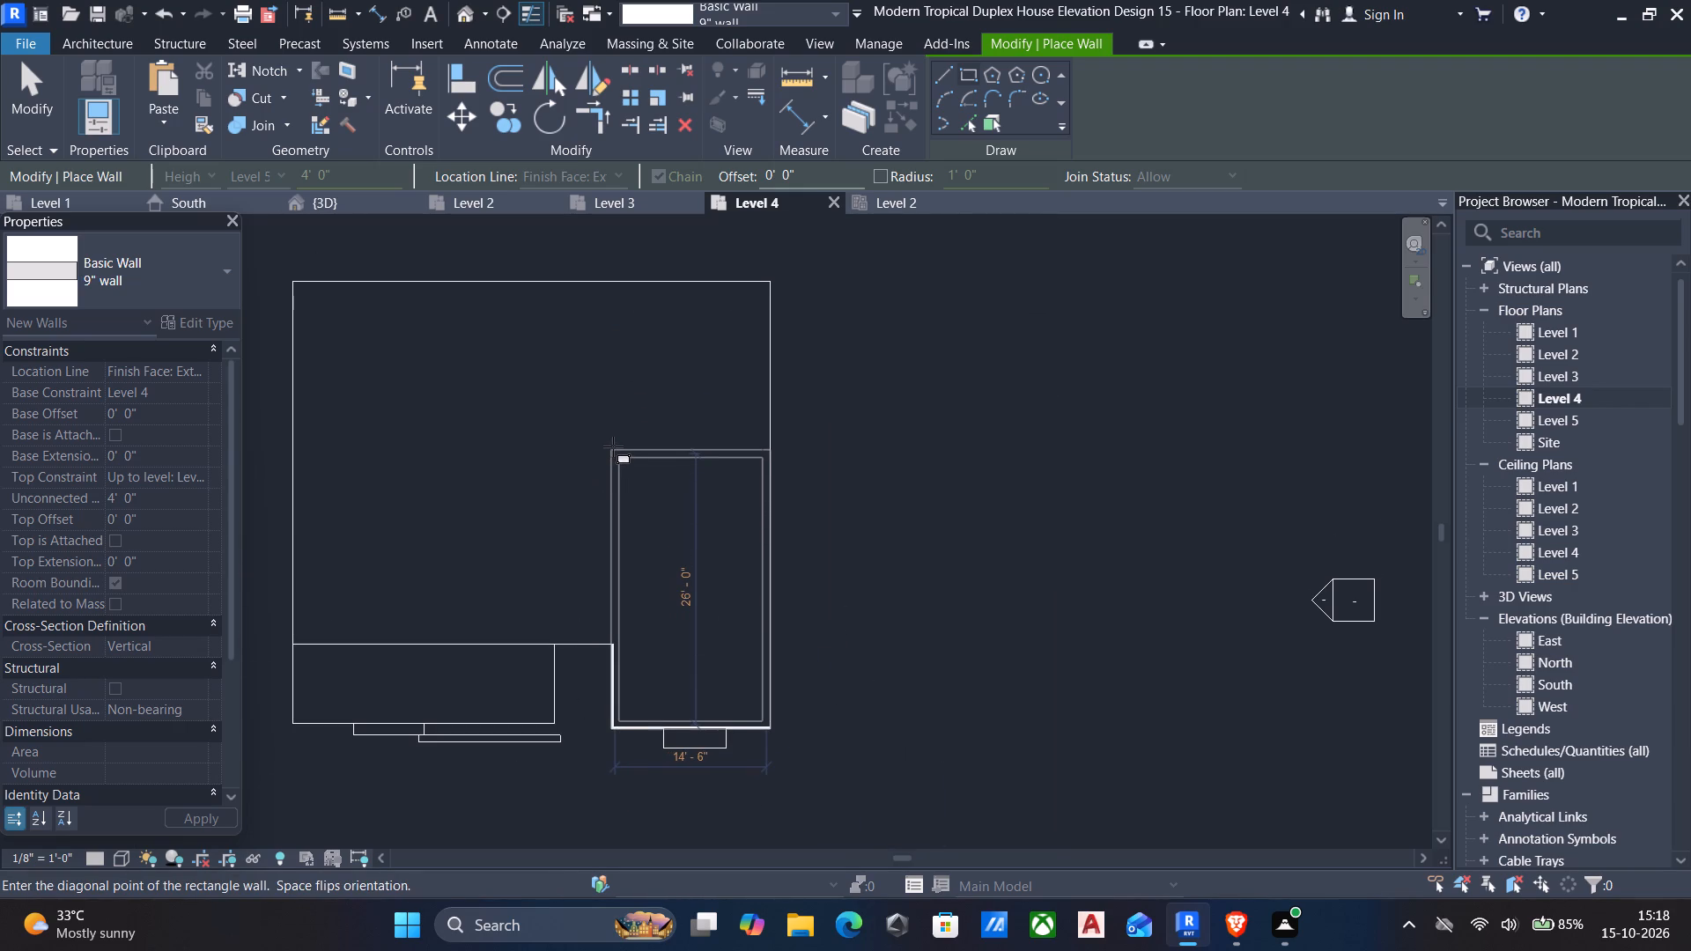
{"action": "left_click", "coordinate": [617, 446]}
{"action": "key", "text": "Escape"}
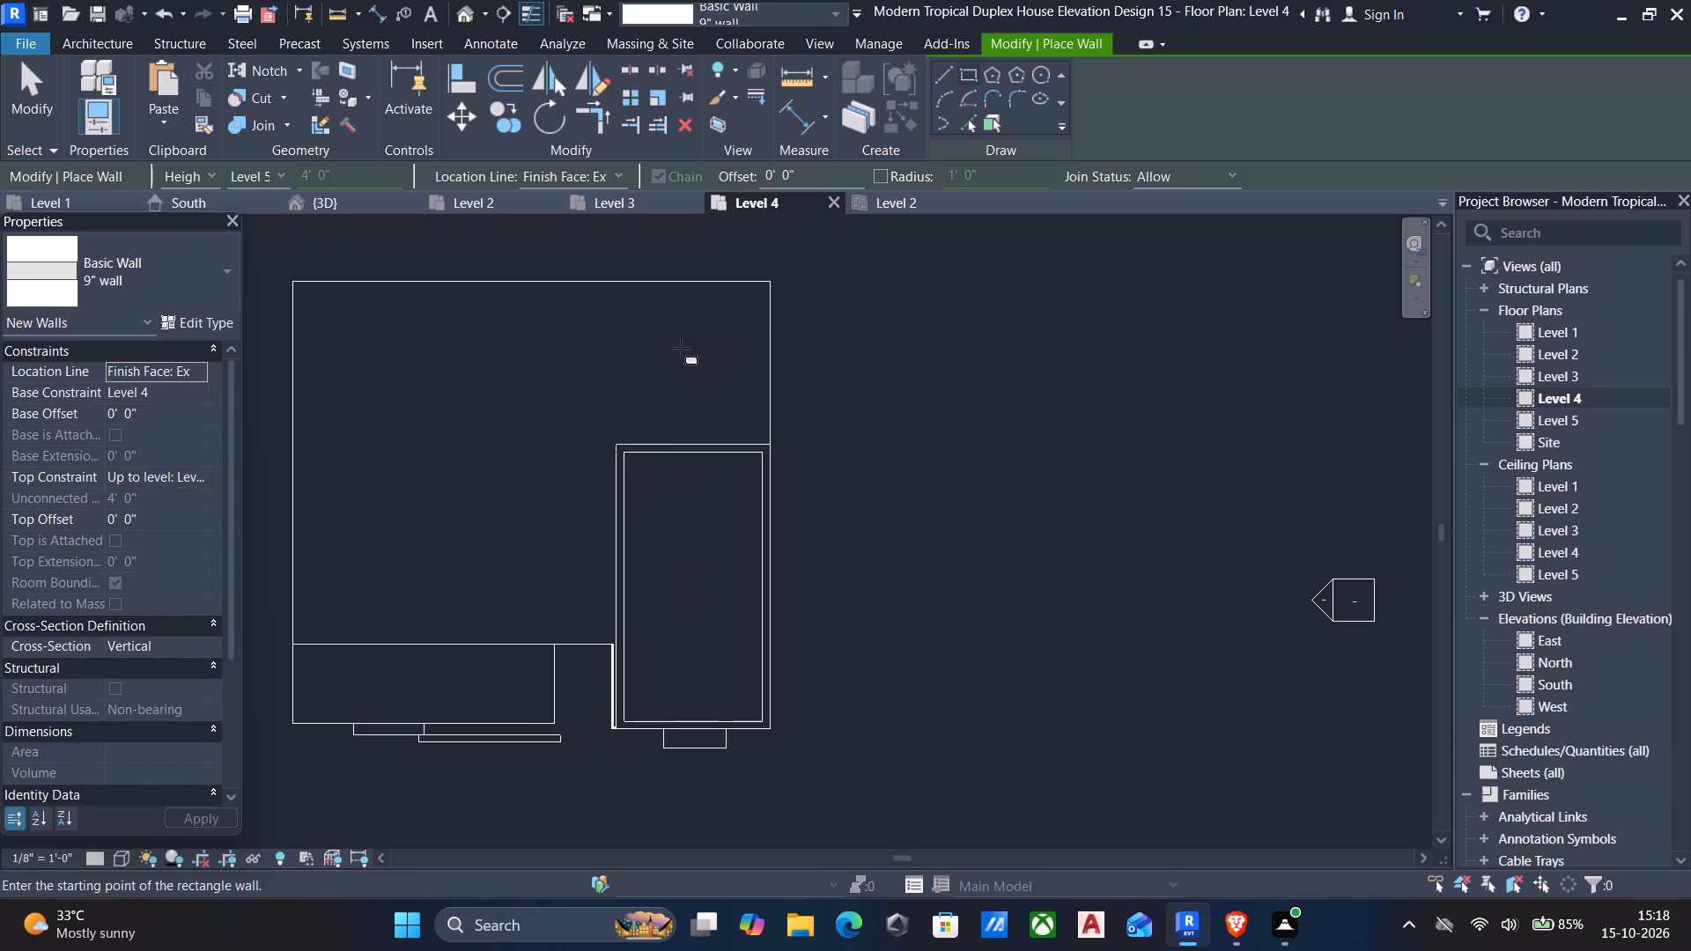
In the 3D view, nudge the east and front walls of the new roof enclosure slightly inward from the roof edges.
{"action": "left_click", "coordinate": [475, 10]}
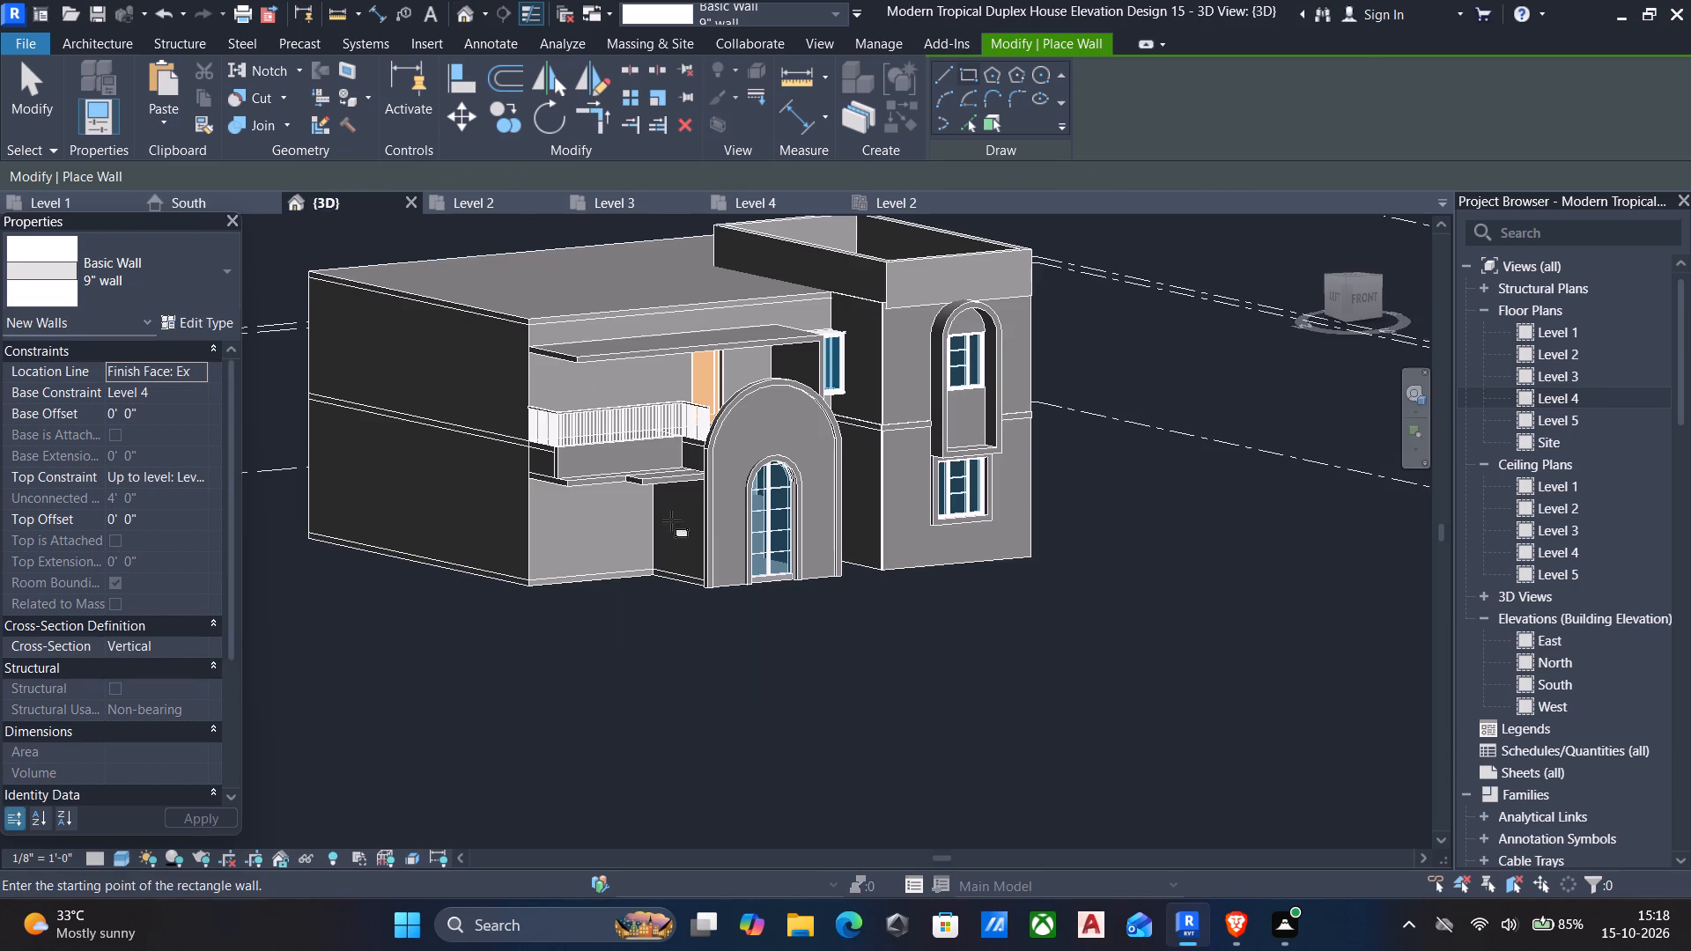
{"action": "key", "text": "Escape"}
{"action": "middle_click_drag", "start_coordinate": [1006, 573], "coordinate": [798, 606], "text": "shift"}
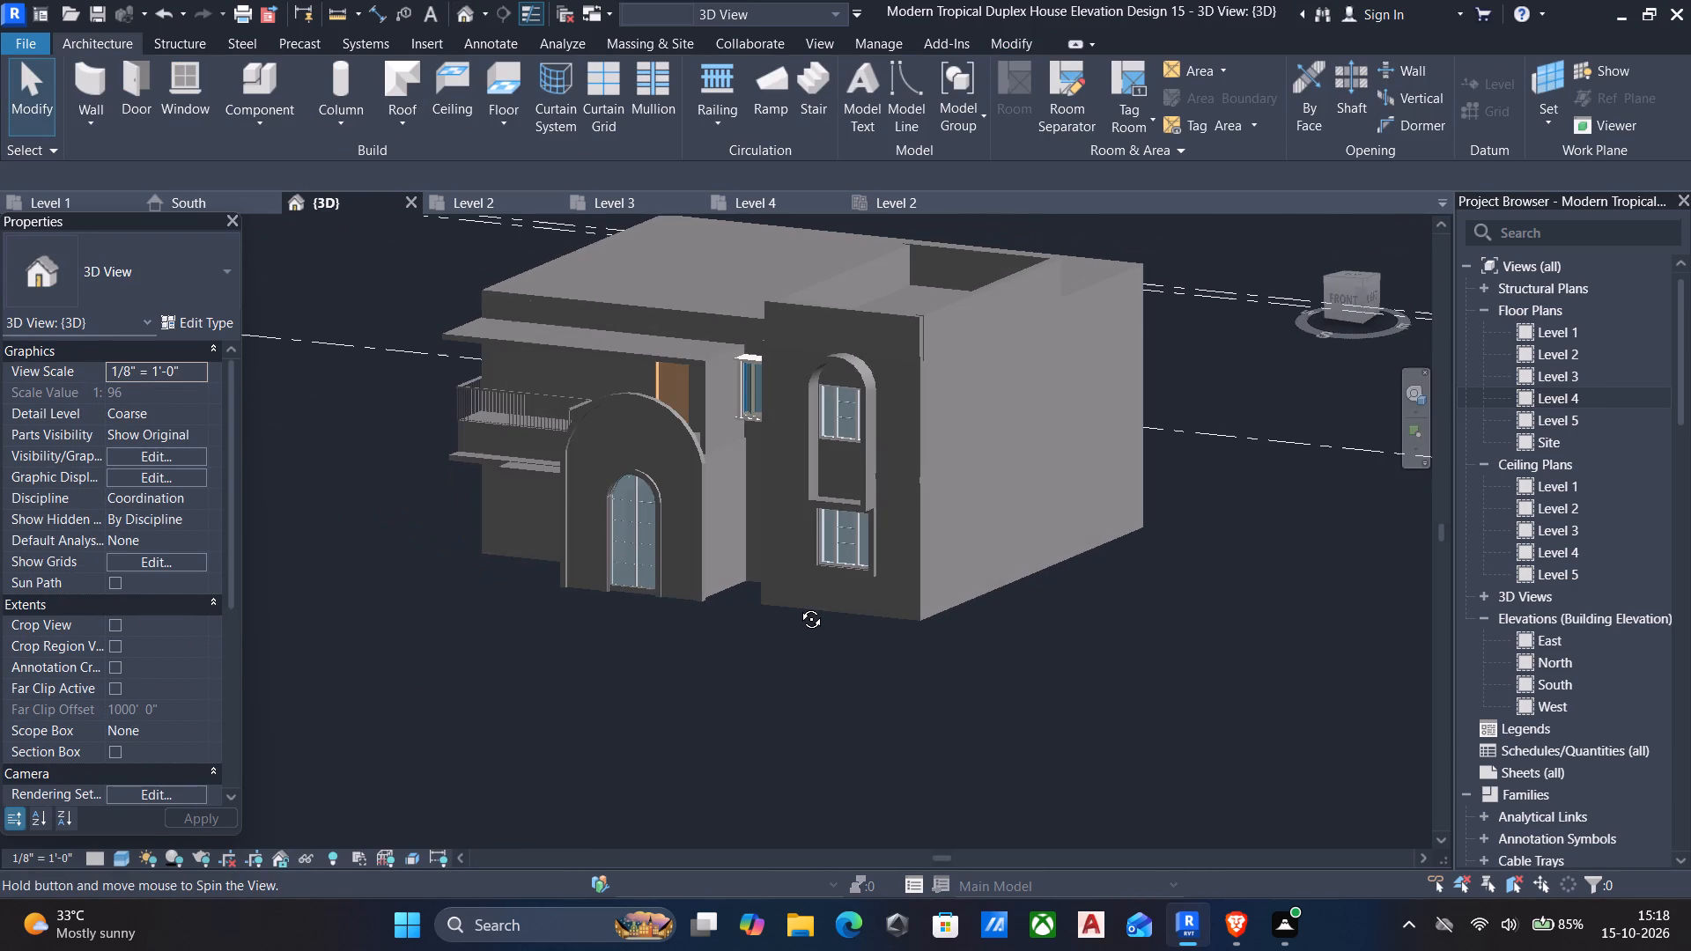
{"action": "middle_click_drag", "start_coordinate": [798, 606], "coordinate": [847, 601], "text": "shift"}
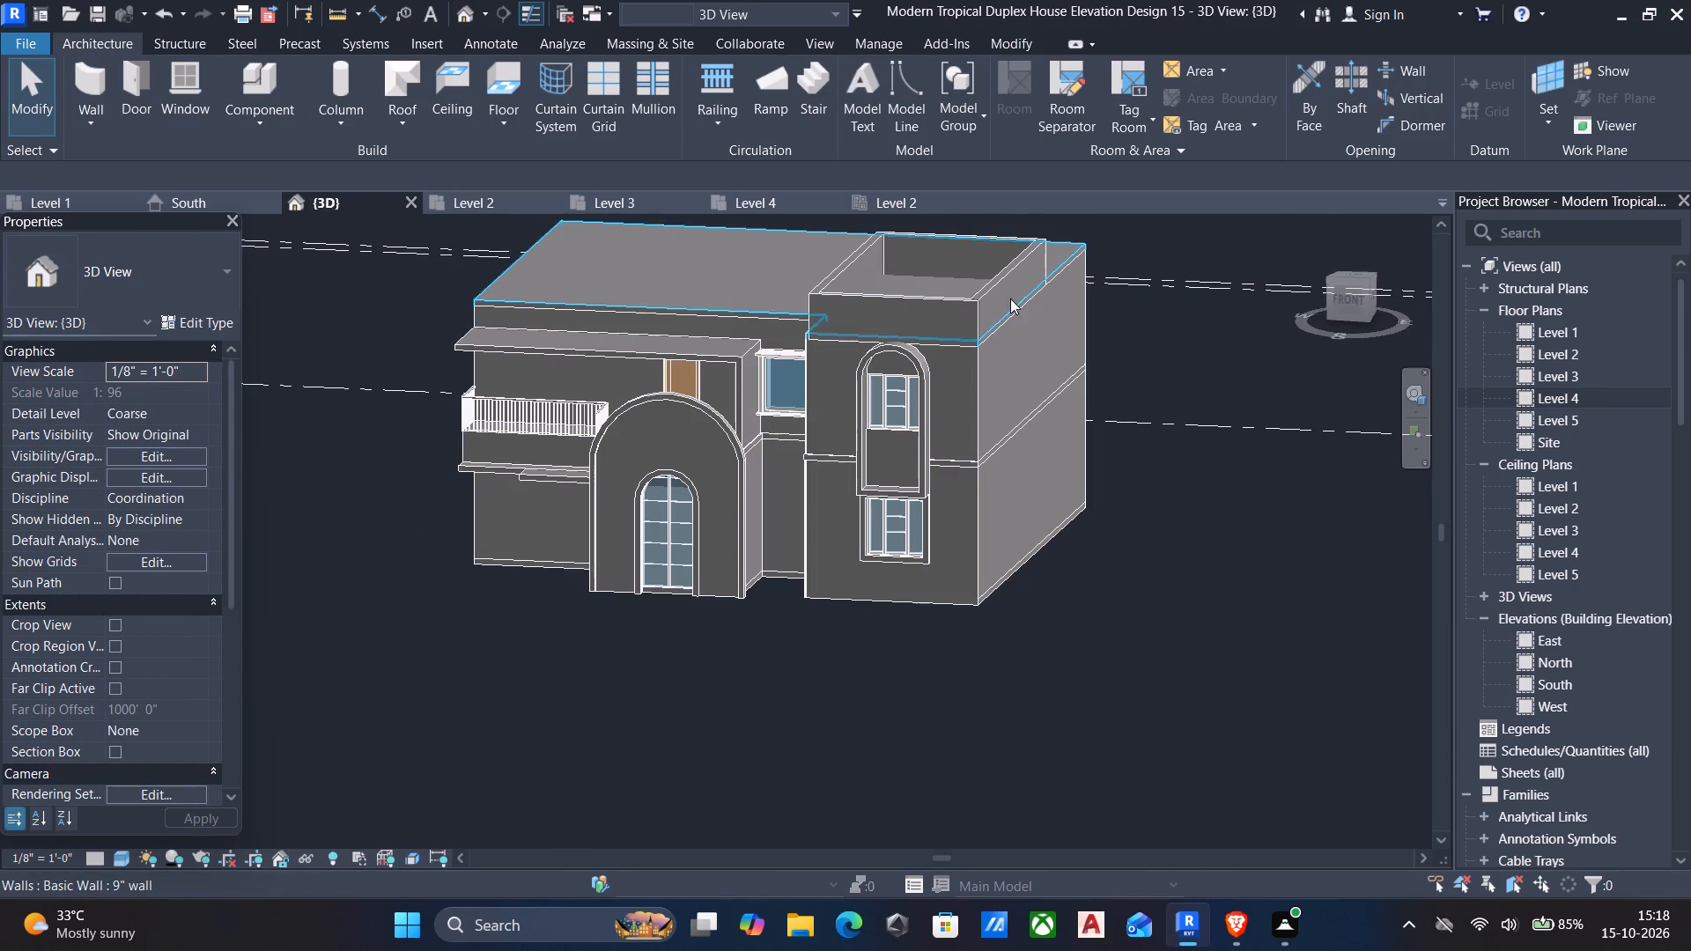
{"action": "left_click", "coordinate": [1006, 274]}
{"action": "key", "text": "Left"}
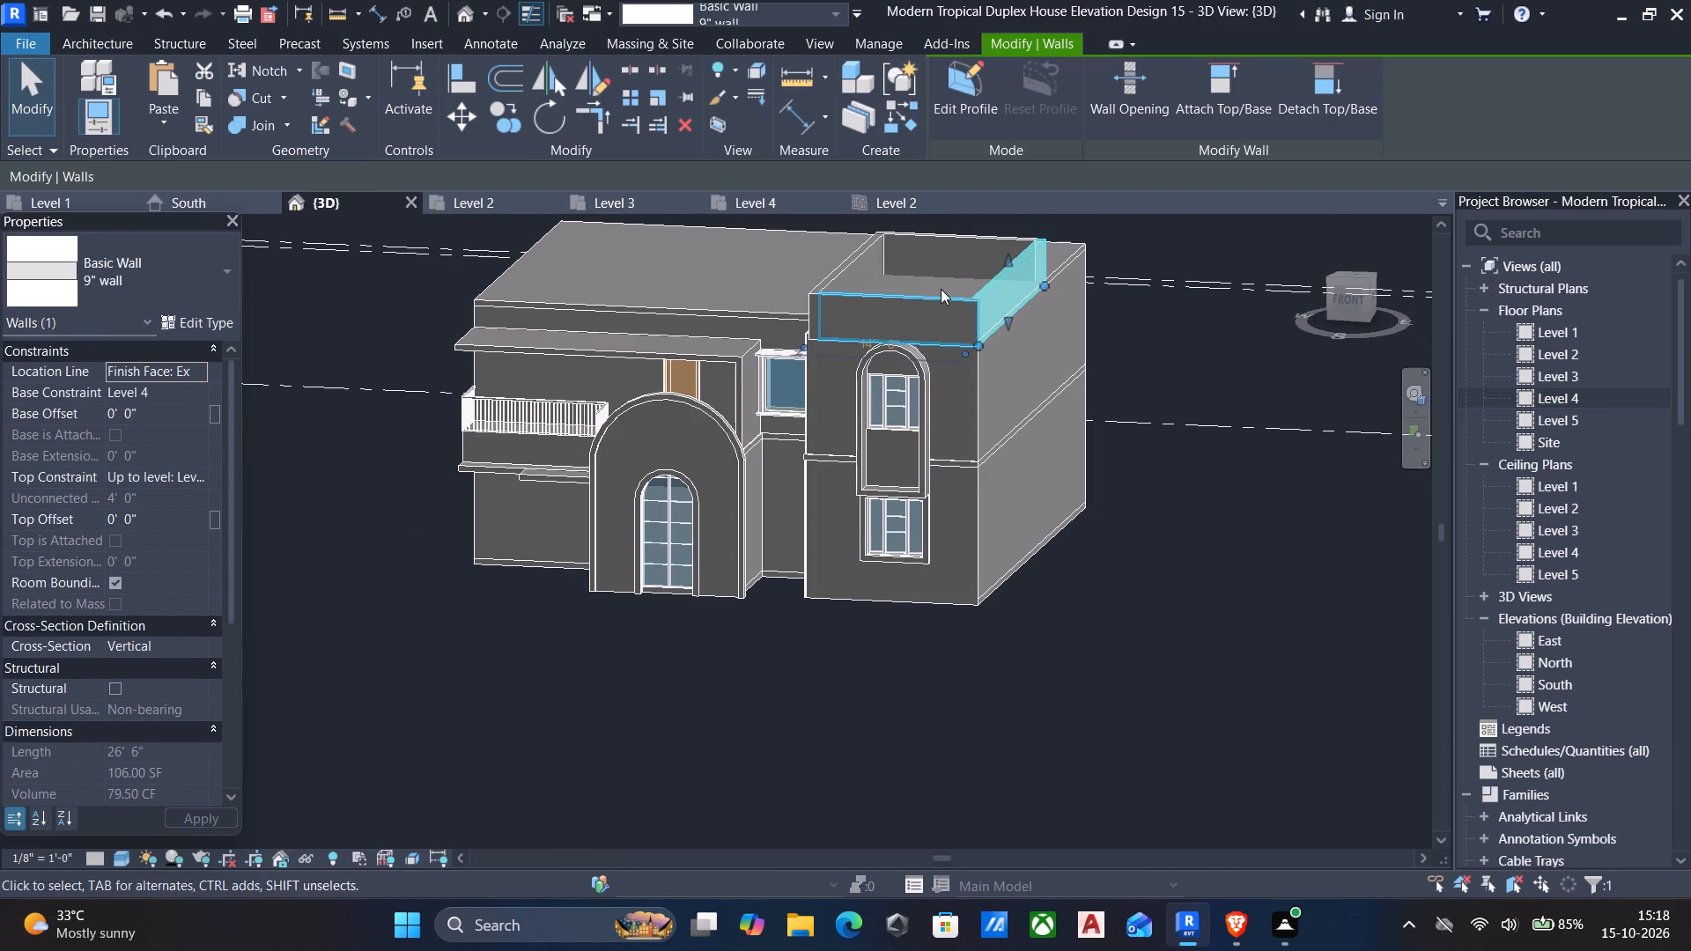
{"action": "scroll", "coordinate": [883, 314], "scroll_direction": "up", "scroll_amount": 4}
{"action": "left_click", "coordinate": [880, 289]}
{"action": "key", "text": "Up"}
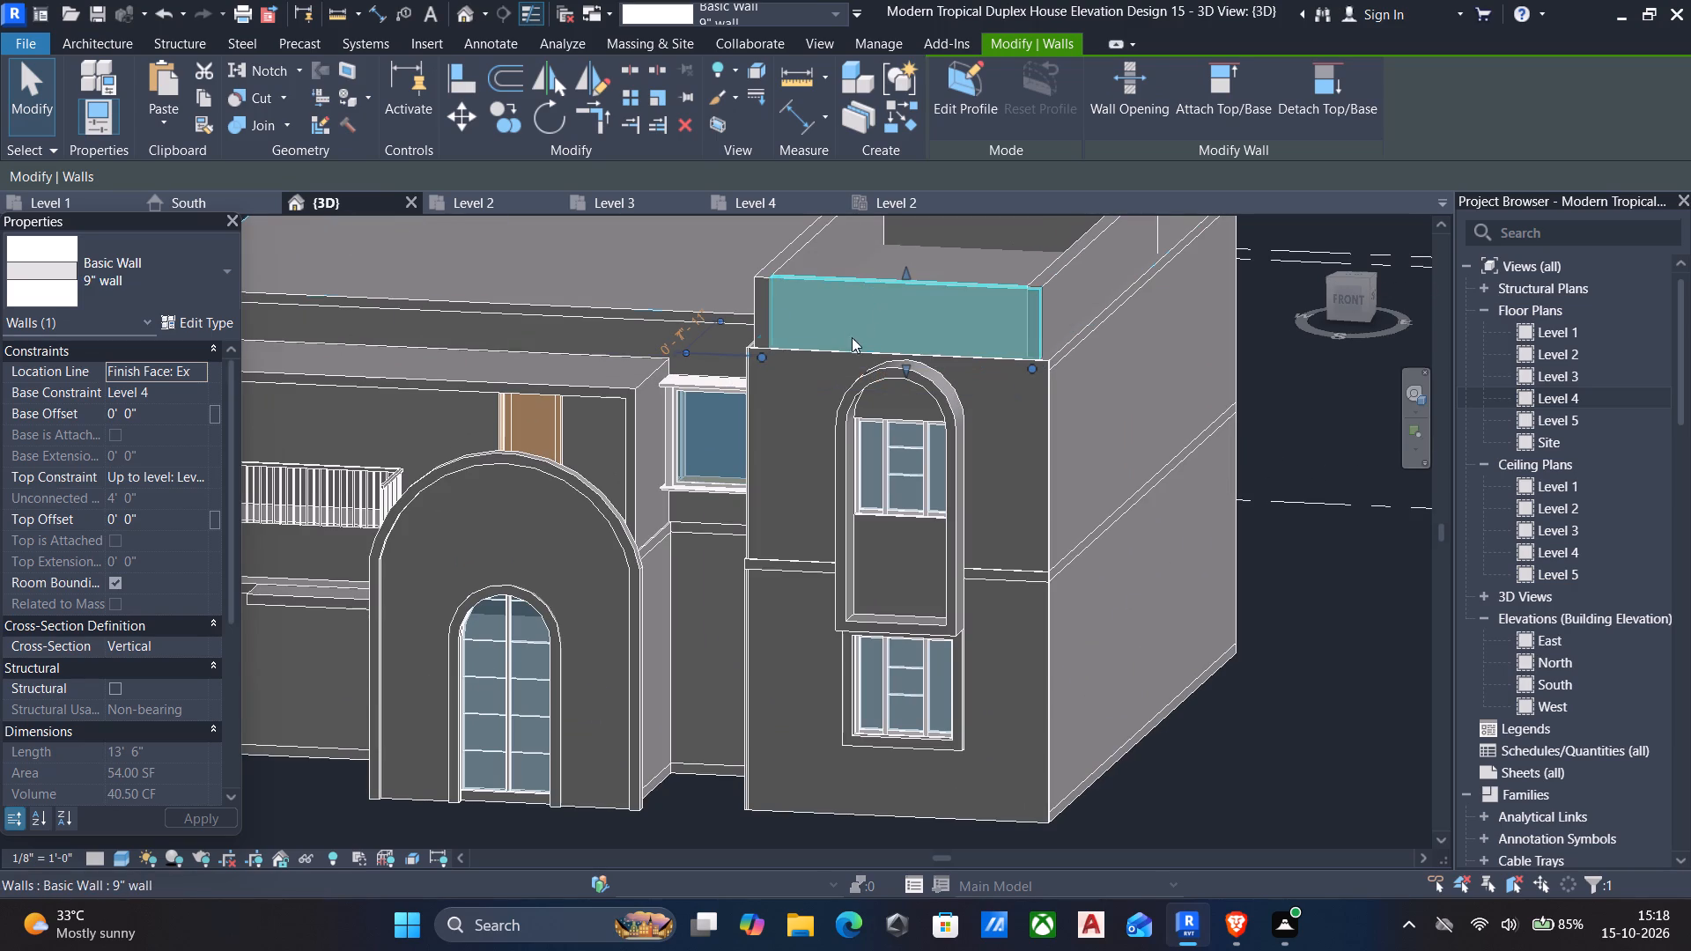
{"action": "key", "text": "Escape"}
Examine the new roof enclosure from several sides in 3D and check the Level 5 floor plan.
{"action": "scroll", "coordinate": [858, 580], "scroll_direction": "down", "scroll_amount": 2}
{"action": "middle_click_drag", "start_coordinate": [860, 595], "coordinate": [1191, 646], "text": "shift"}
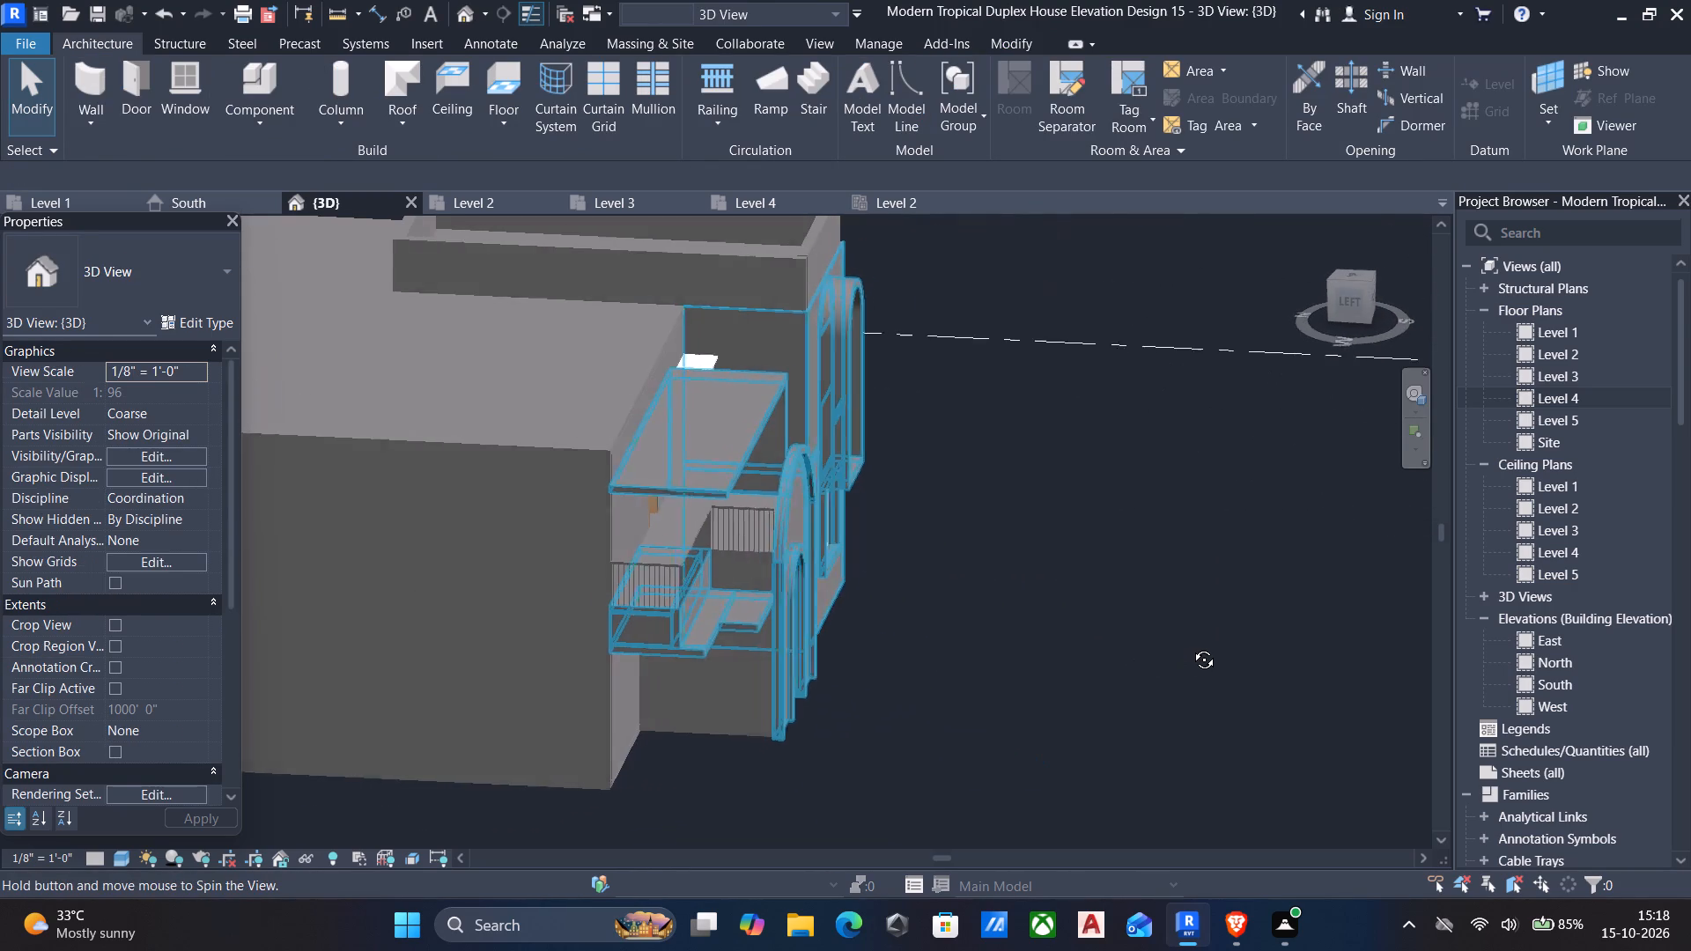
{"action": "middle_click_drag", "start_coordinate": [1191, 646], "coordinate": [939, 534], "text": "shift"}
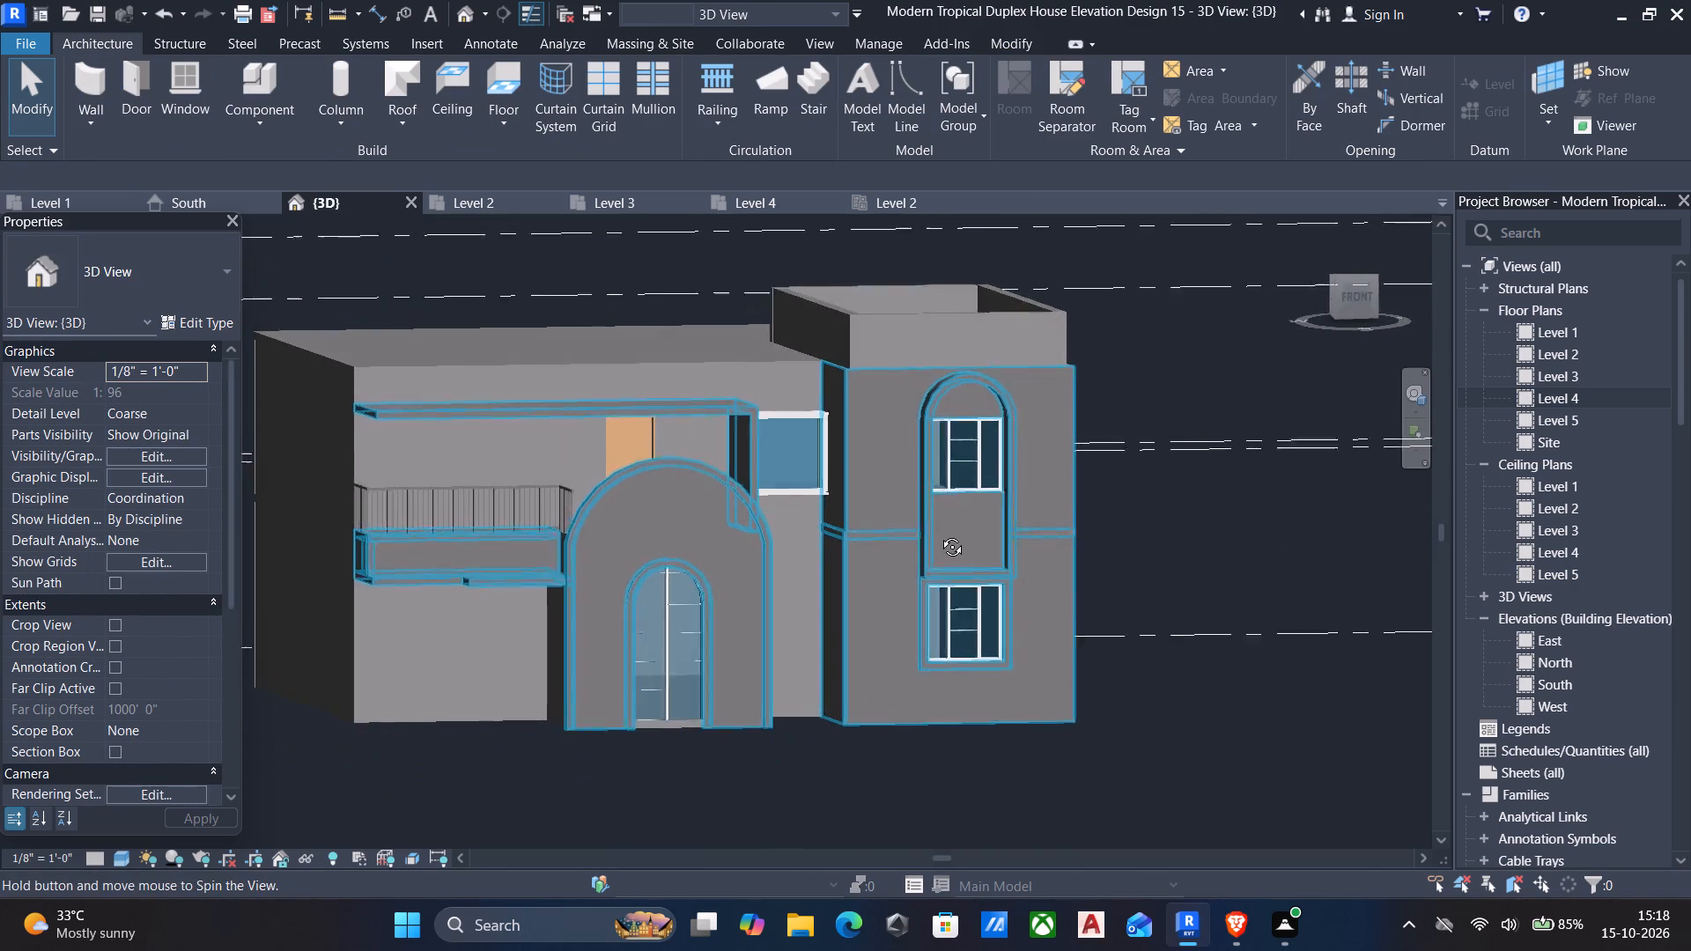
{"action": "middle_click_drag", "start_coordinate": [939, 534], "coordinate": [921, 542], "text": "shift"}
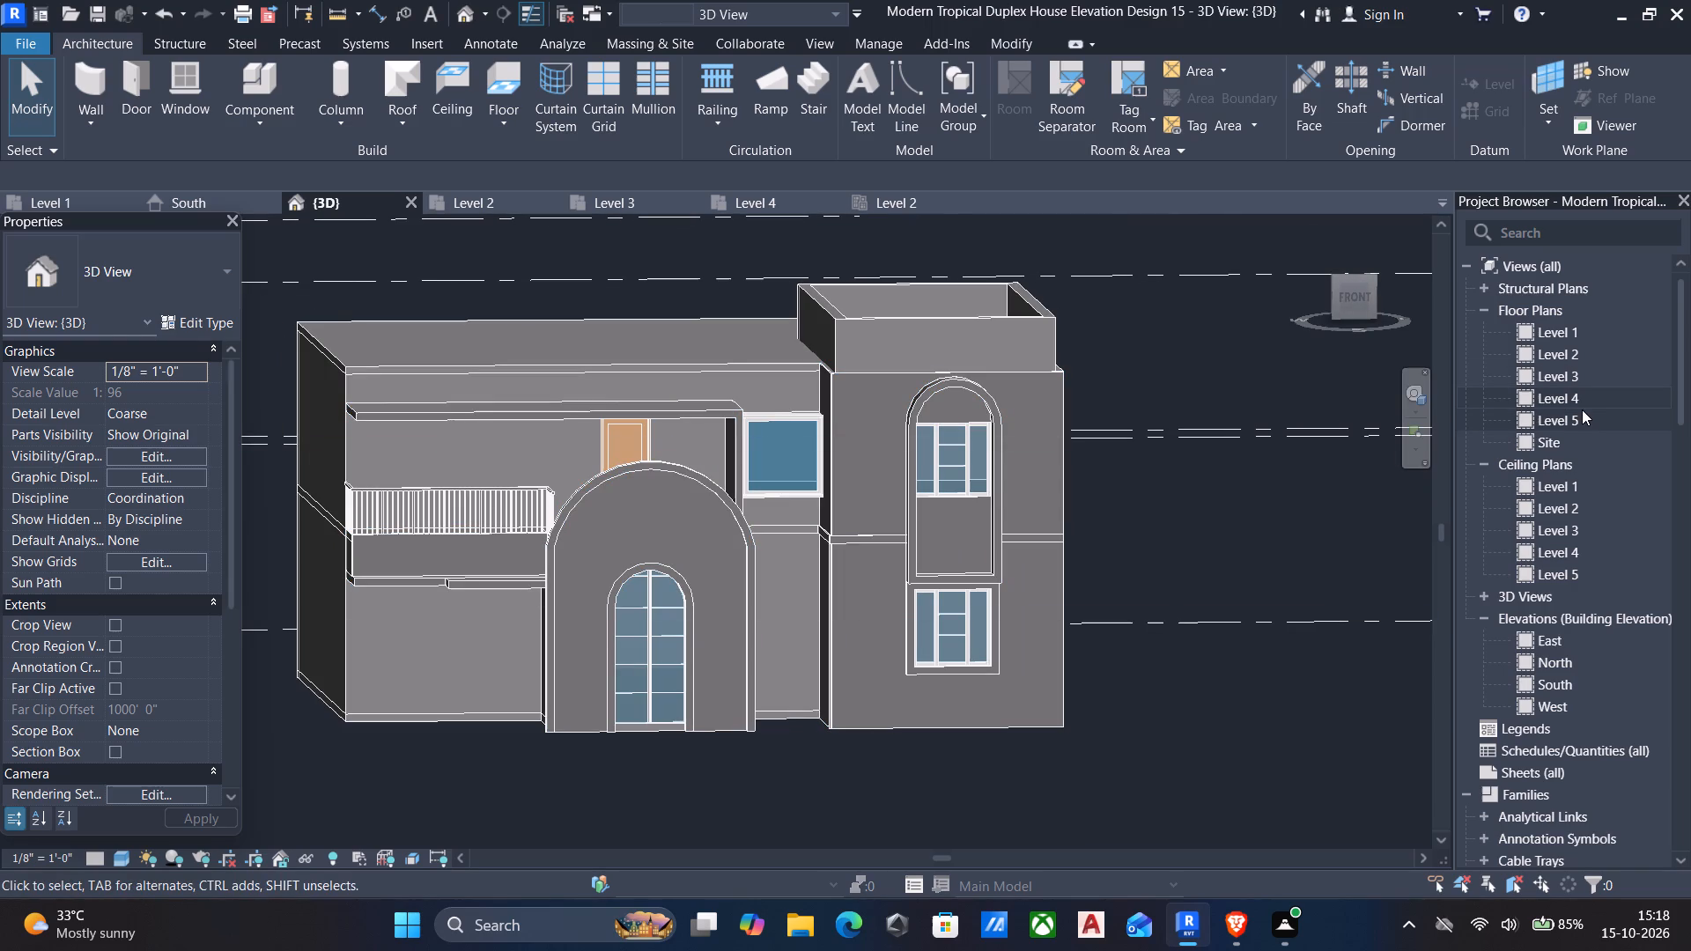
{"action": "double_click", "coordinate": [1570, 424]}
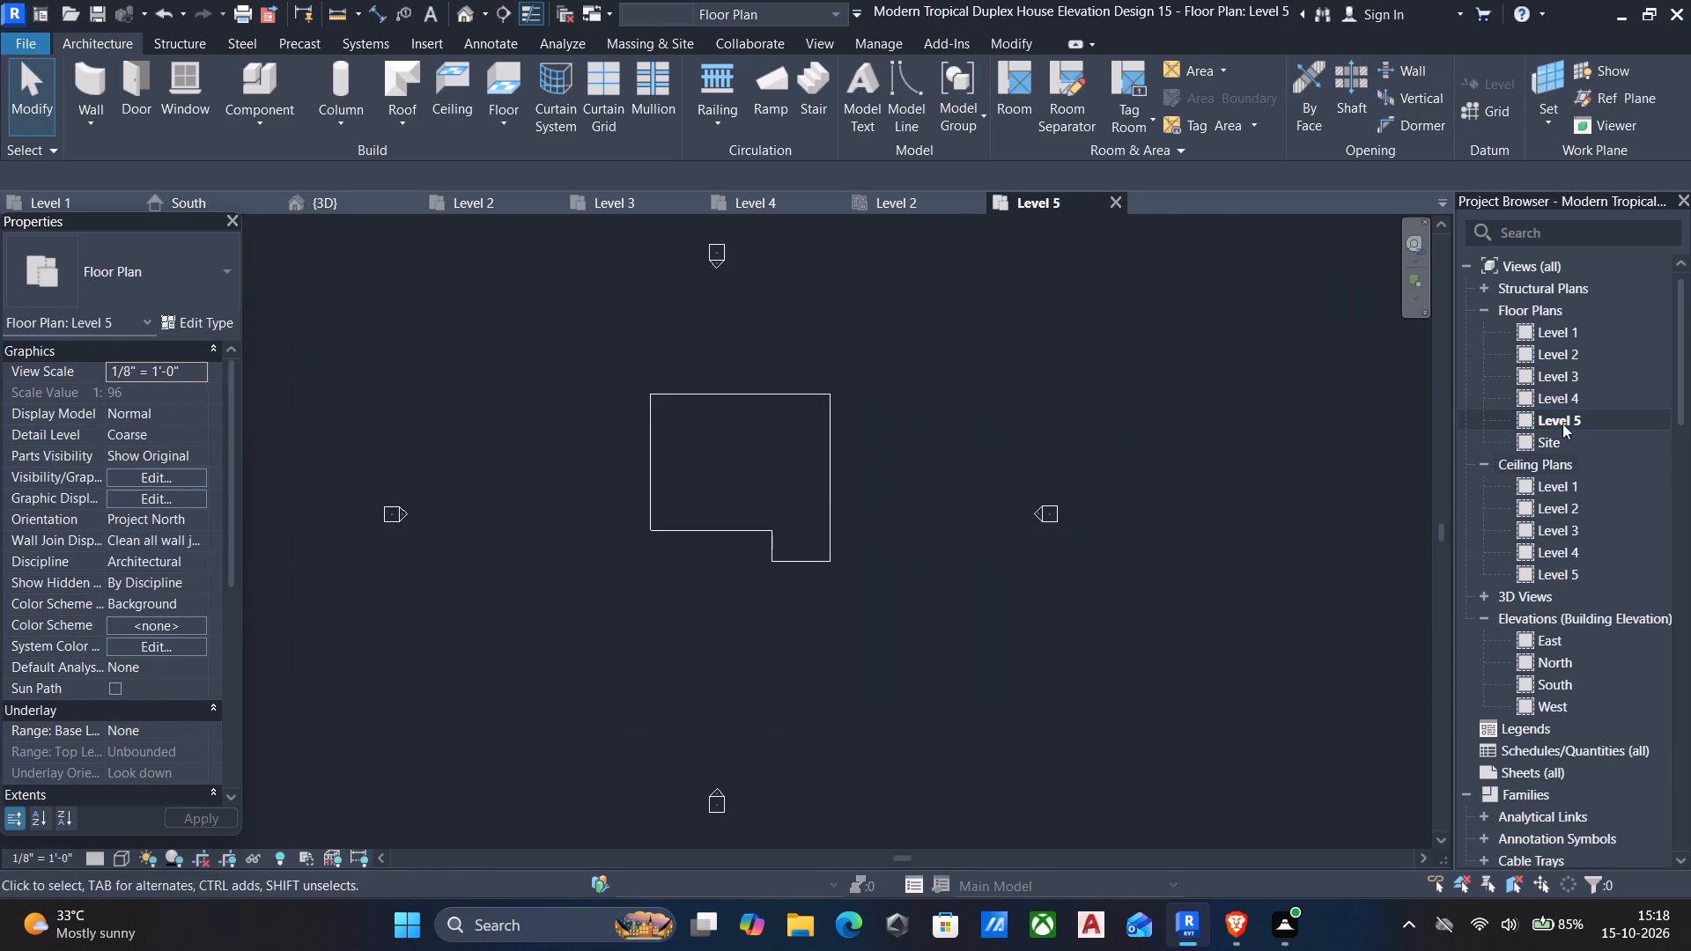
Collapse the Families branch in the Project Browser and open the South elevation.
{"action": "scroll", "coordinate": [1685, 525], "scroll_direction": "up", "scroll_amount": 5}
{"action": "scroll", "coordinate": [1523, 580], "scroll_direction": "up", "scroll_amount": 15}
{"action": "scroll", "coordinate": [1567, 622], "scroll_direction": "down", "scroll_amount": 5}
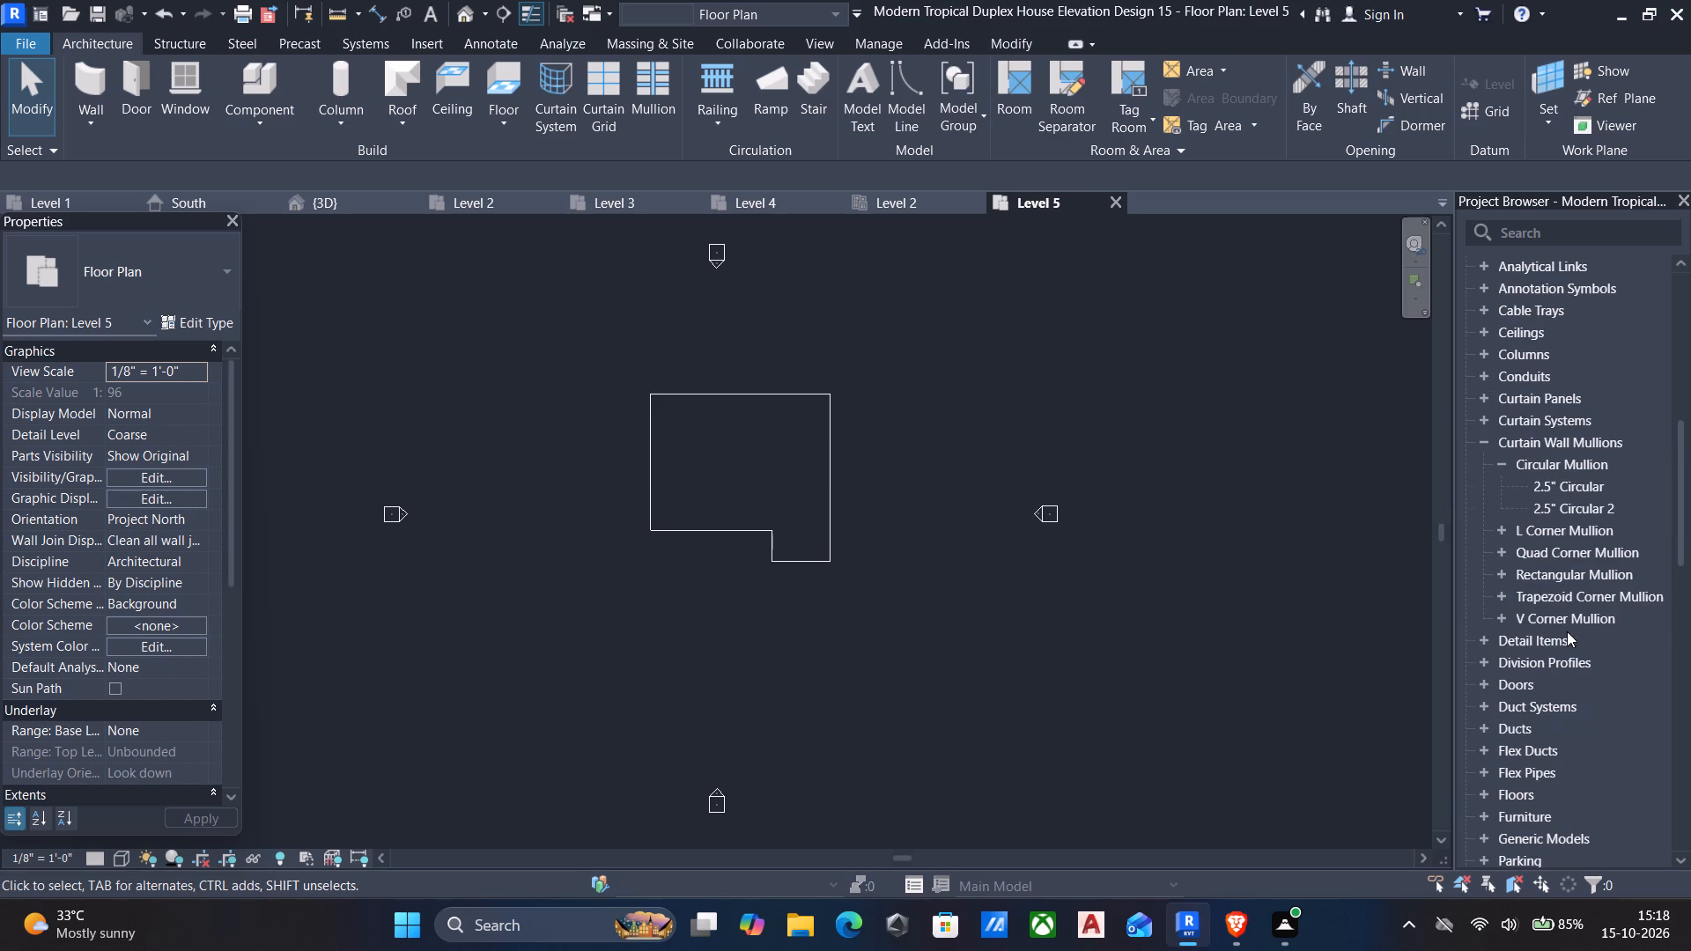
{"action": "scroll", "coordinate": [1534, 505], "scroll_direction": "up", "scroll_amount": 4}
{"action": "scroll", "coordinate": [1561, 590], "scroll_direction": "down", "scroll_amount": 6}
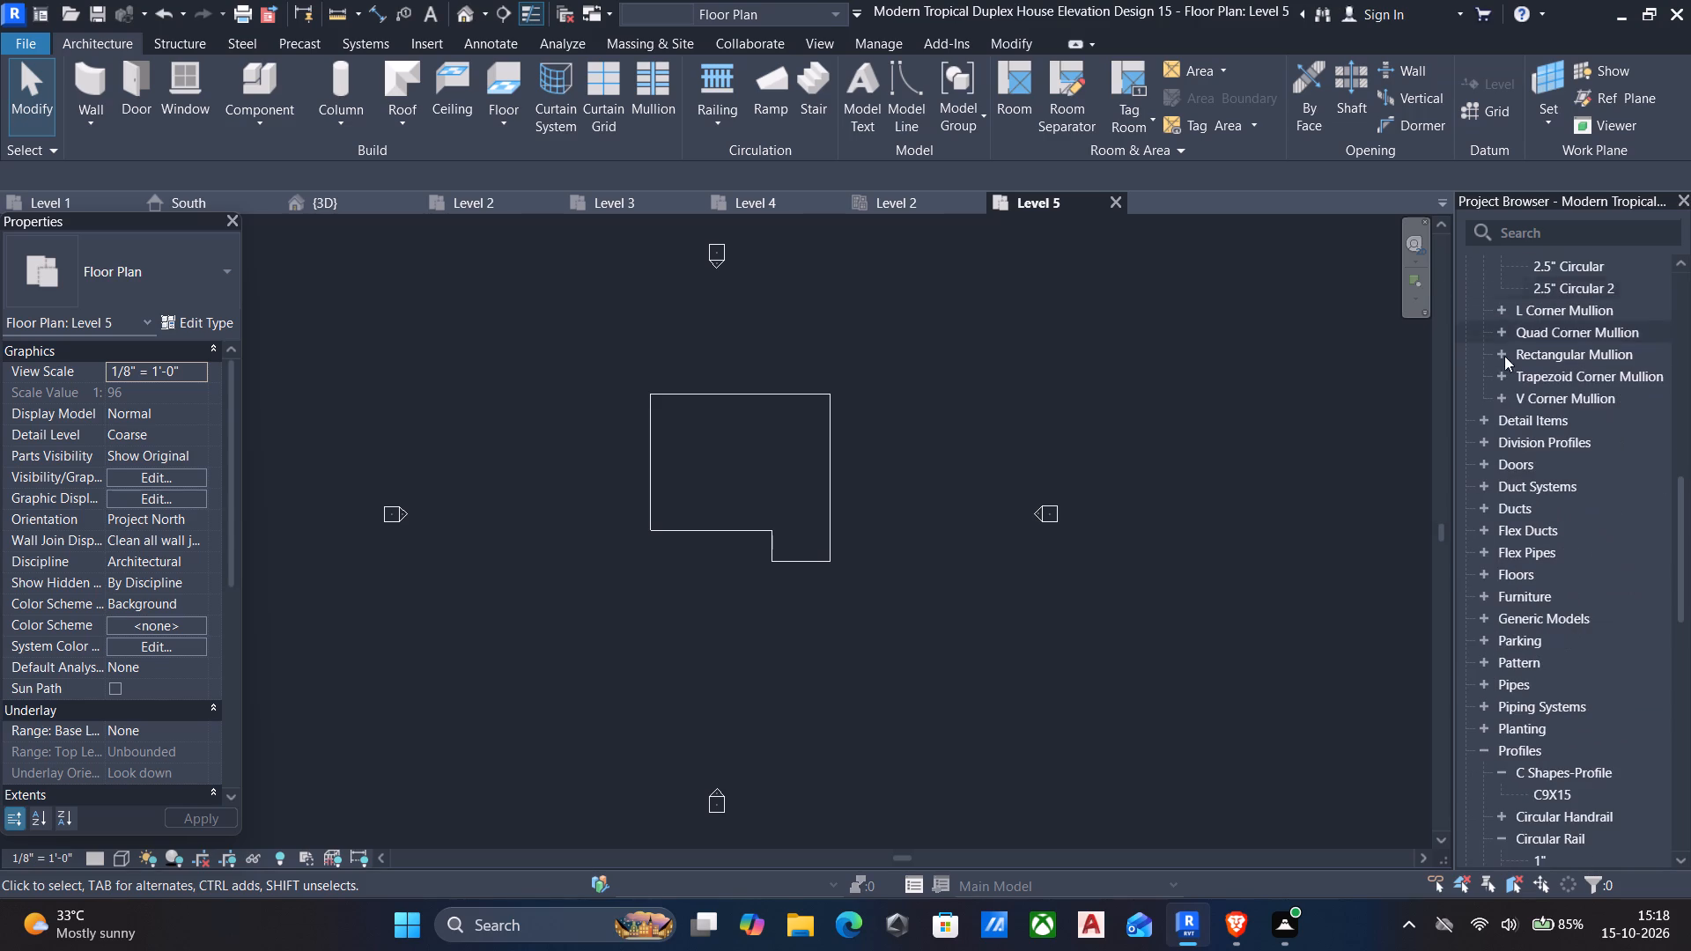
{"action": "scroll", "coordinate": [1510, 390], "scroll_direction": "up", "scroll_amount": 4}
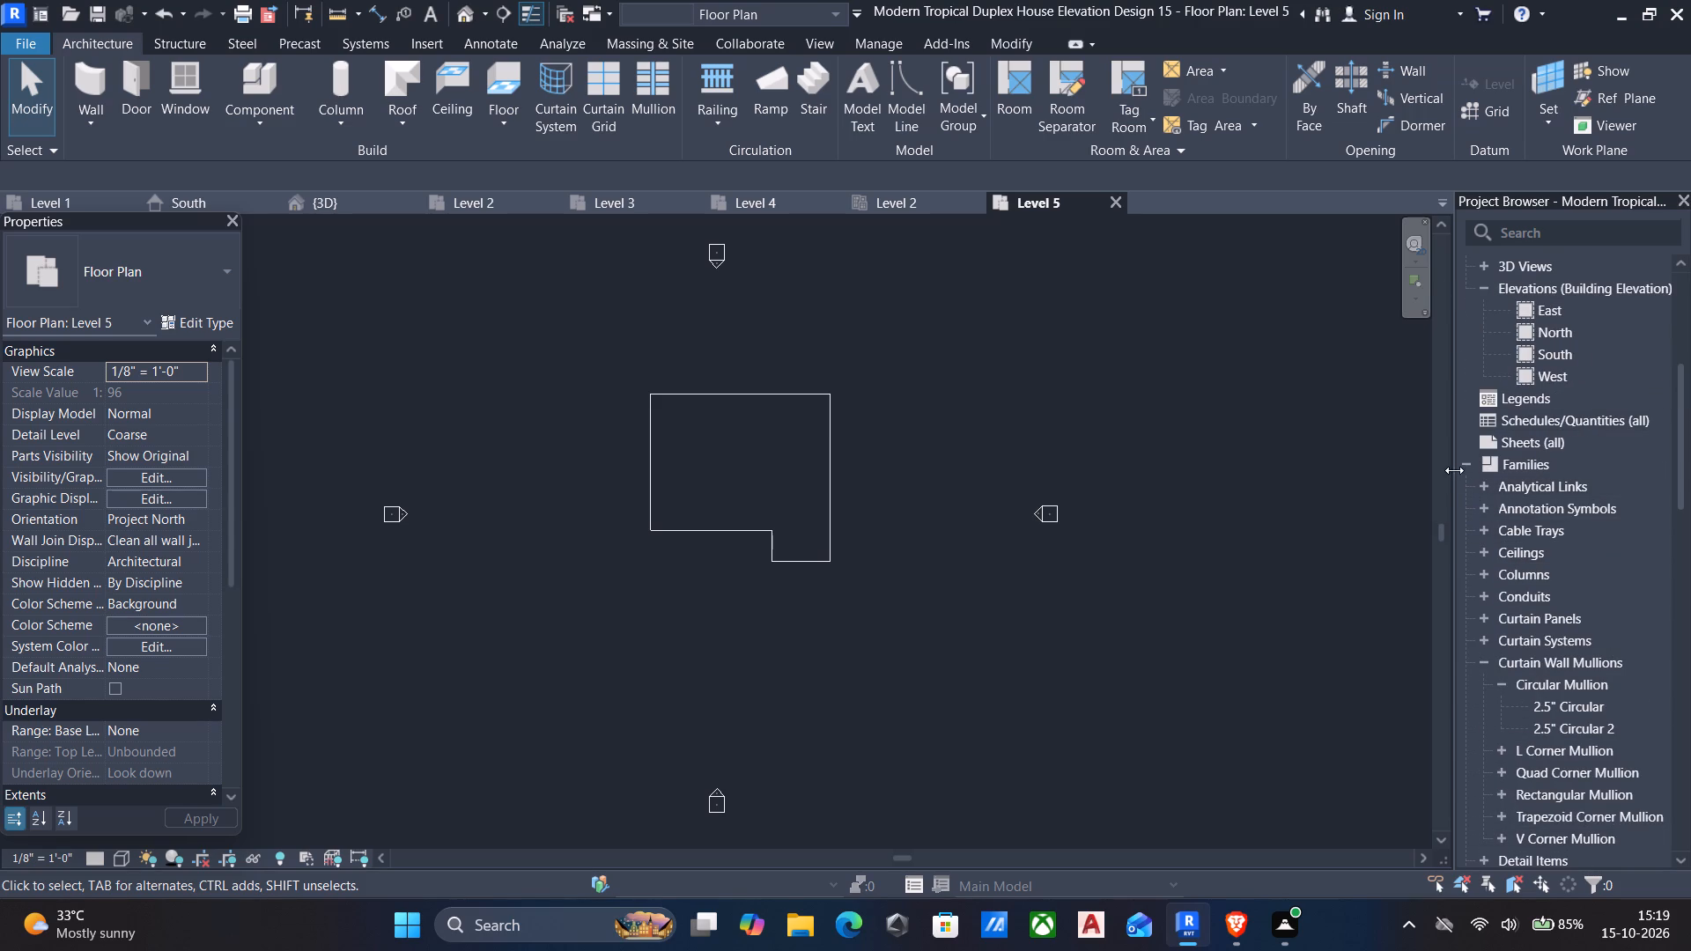
{"action": "left_click", "coordinate": [1463, 468]}
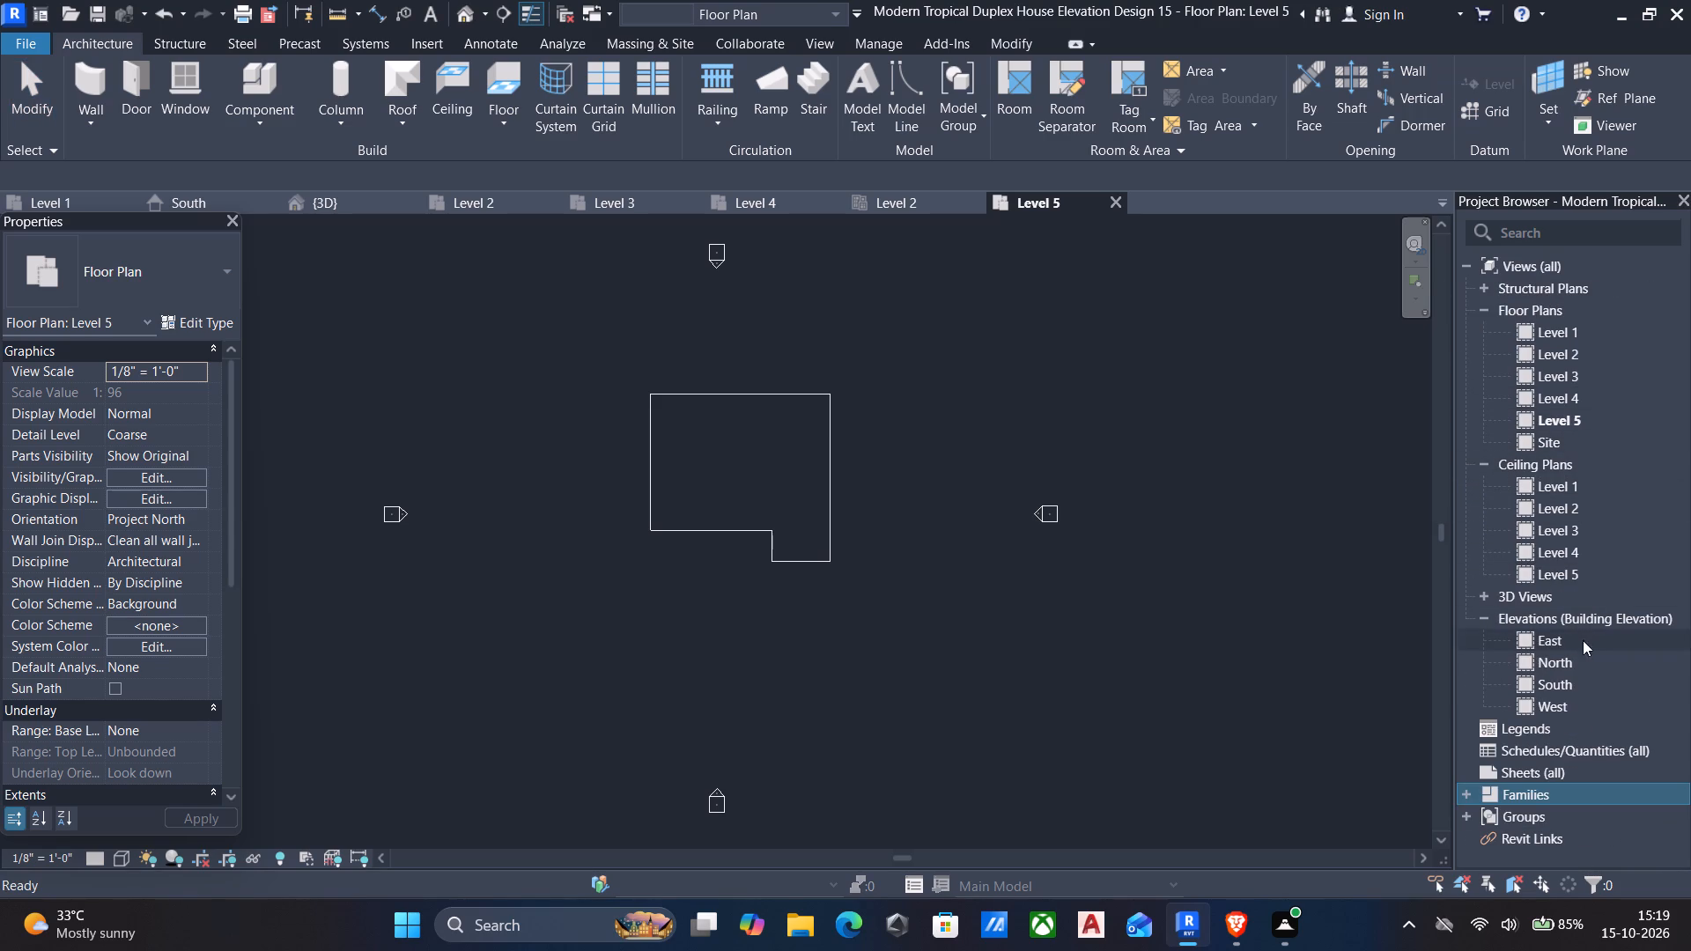
{"action": "double_click", "coordinate": [1571, 682]}
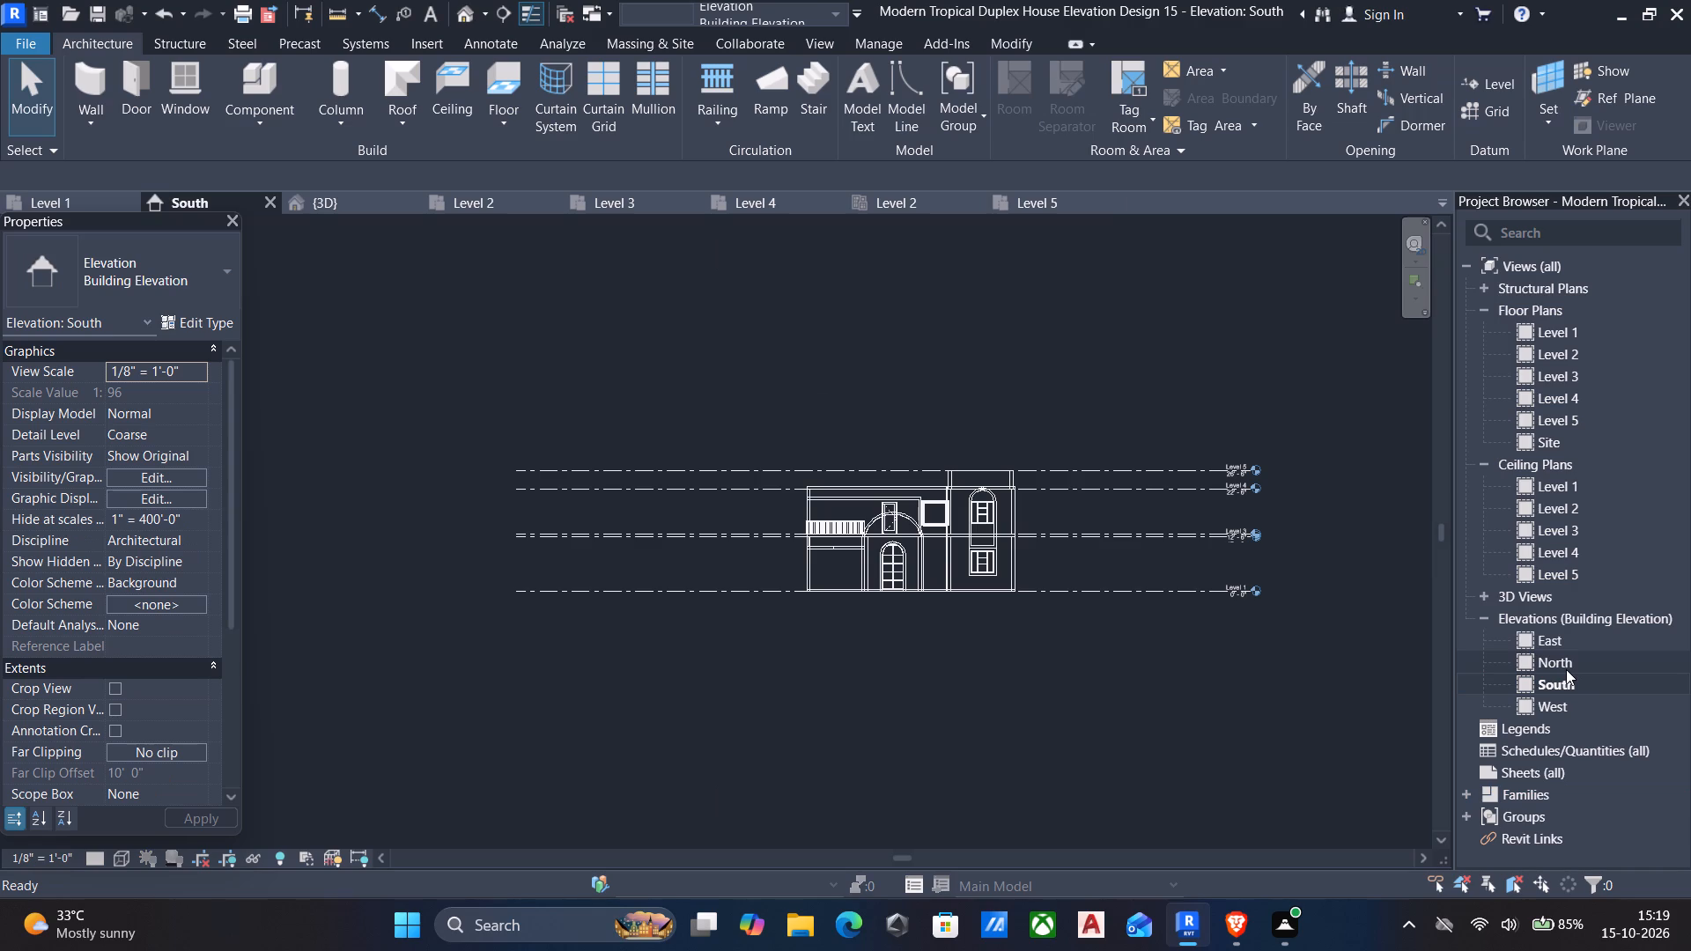
Start a Roof by Extrusion in the South elevation, picking the 6" GF floor as work plane and Level 5 as reference level.
{"action": "scroll", "coordinate": [981, 464], "scroll_direction": "up", "scroll_amount": 5}
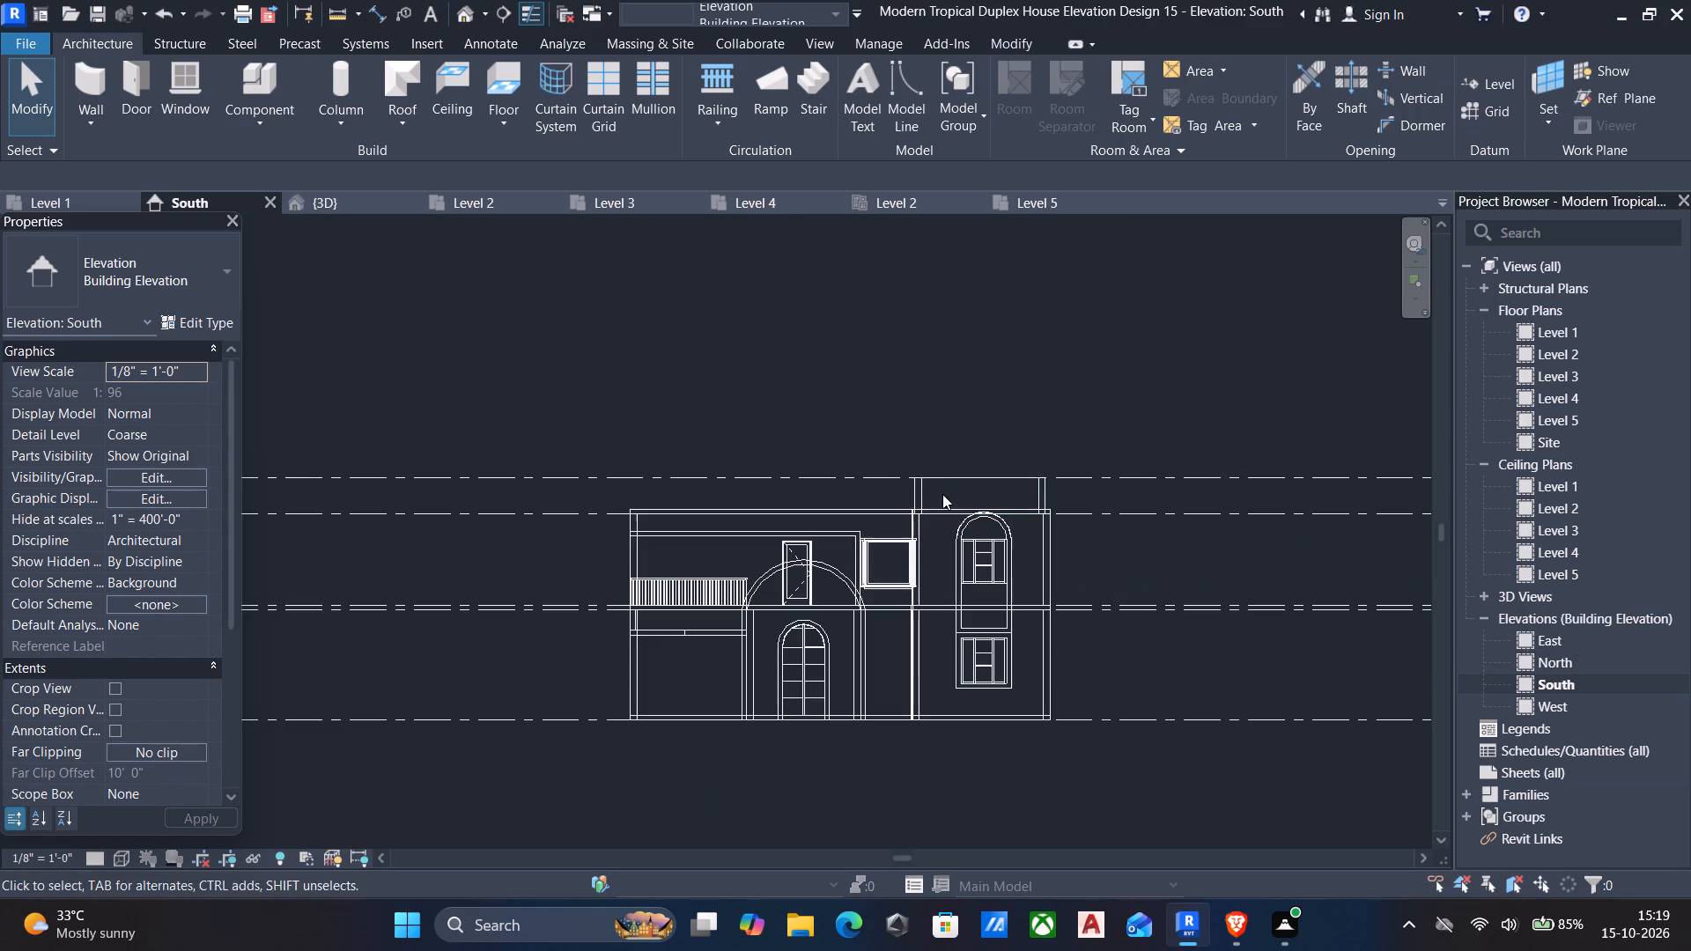
{"action": "scroll", "coordinate": [961, 439], "scroll_direction": "up", "scroll_amount": 4}
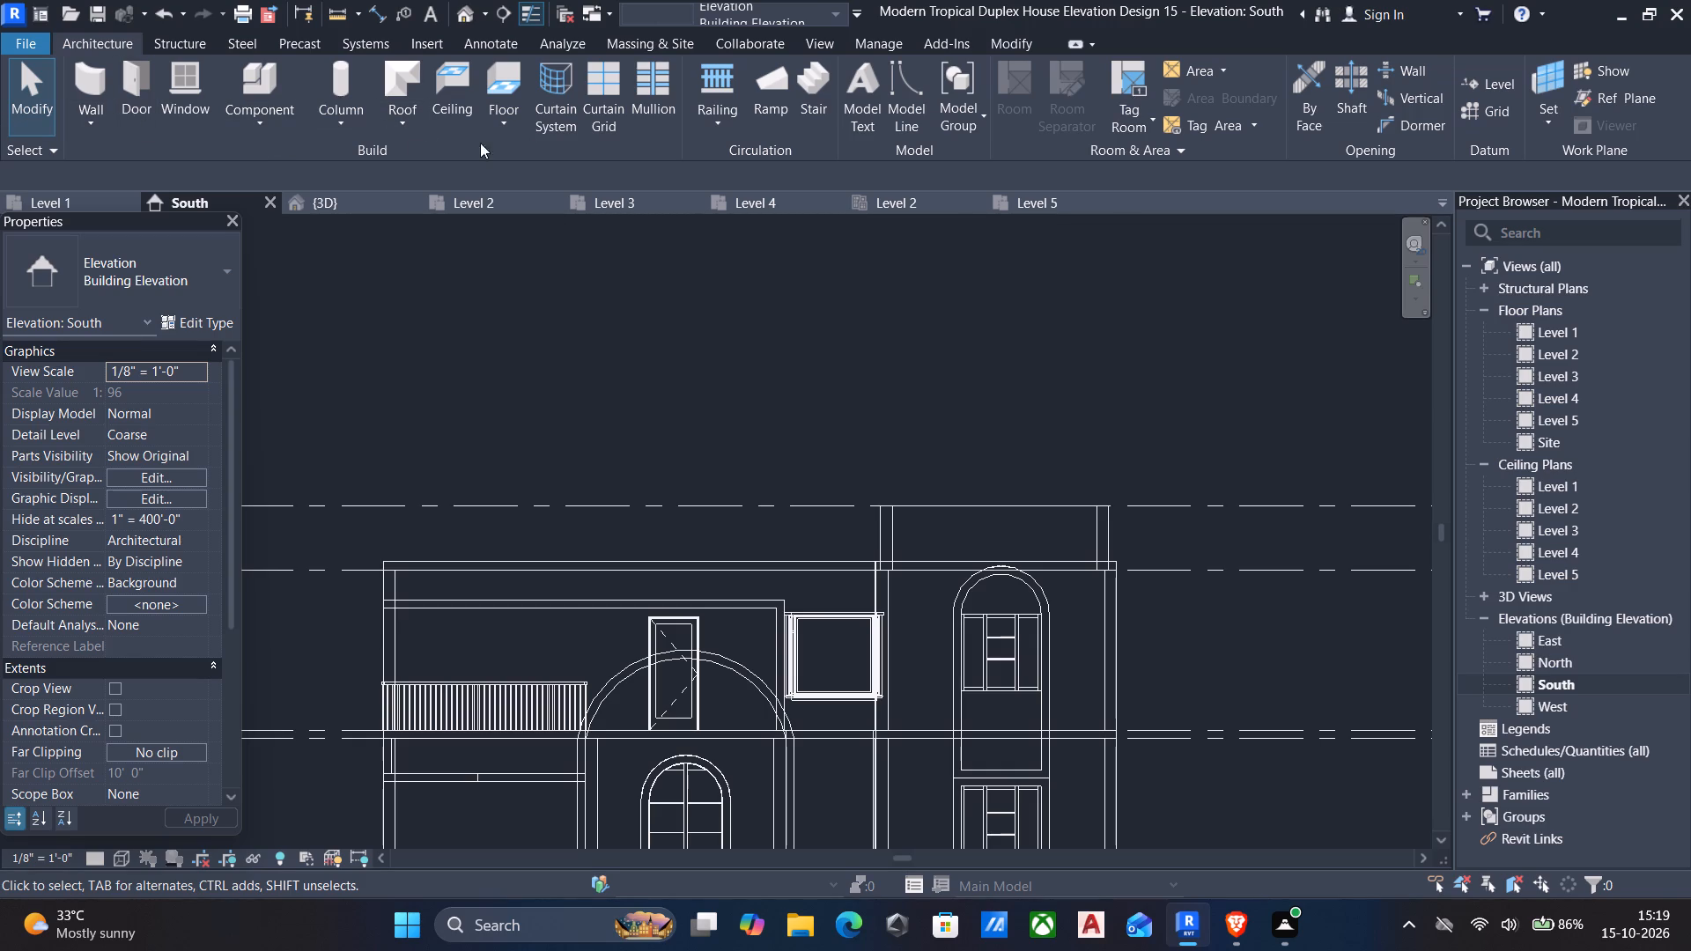
{"action": "left_click", "coordinate": [418, 125]}
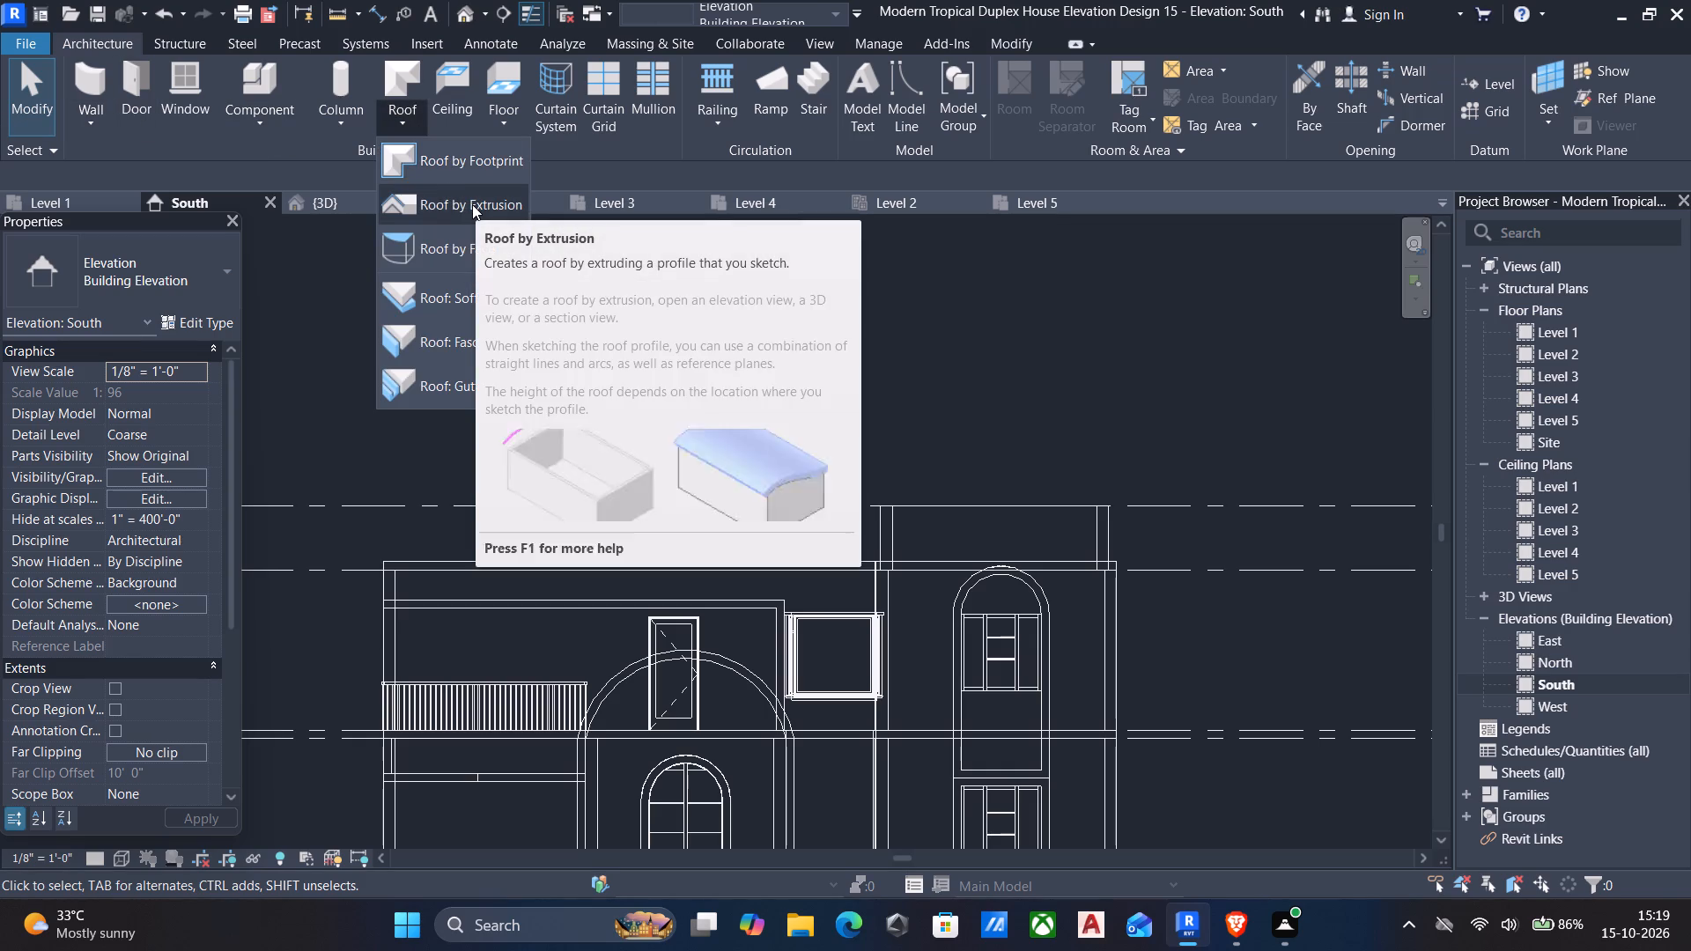
{"action": "left_click", "coordinate": [472, 204]}
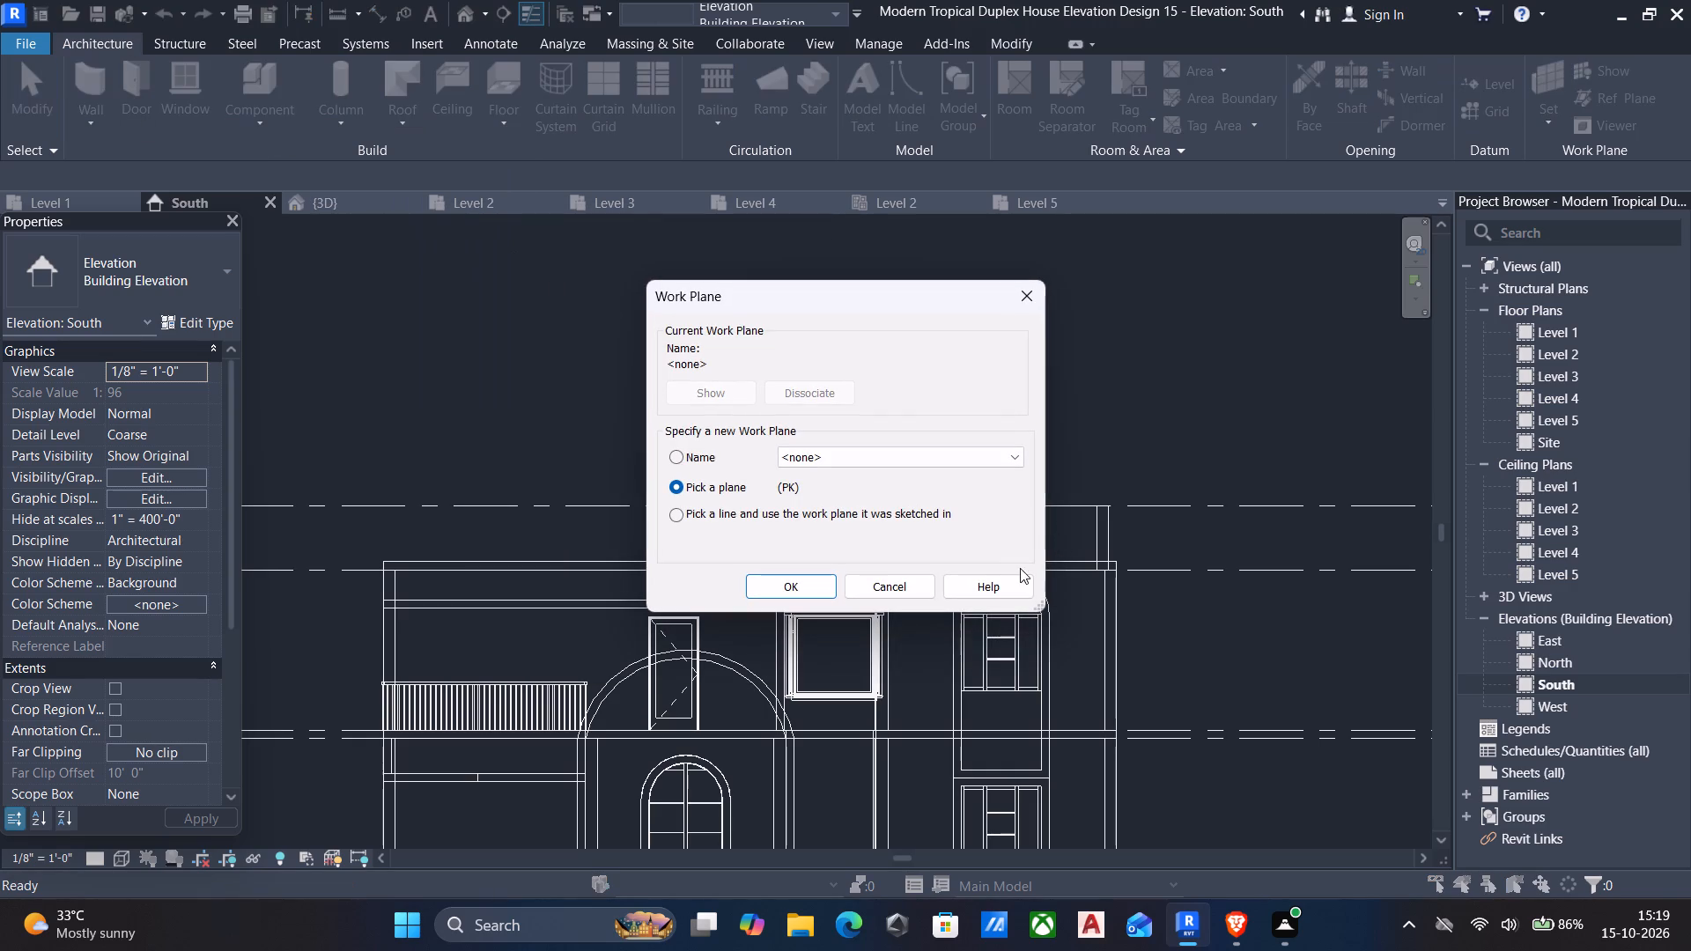
{"action": "left_click", "coordinate": [817, 588]}
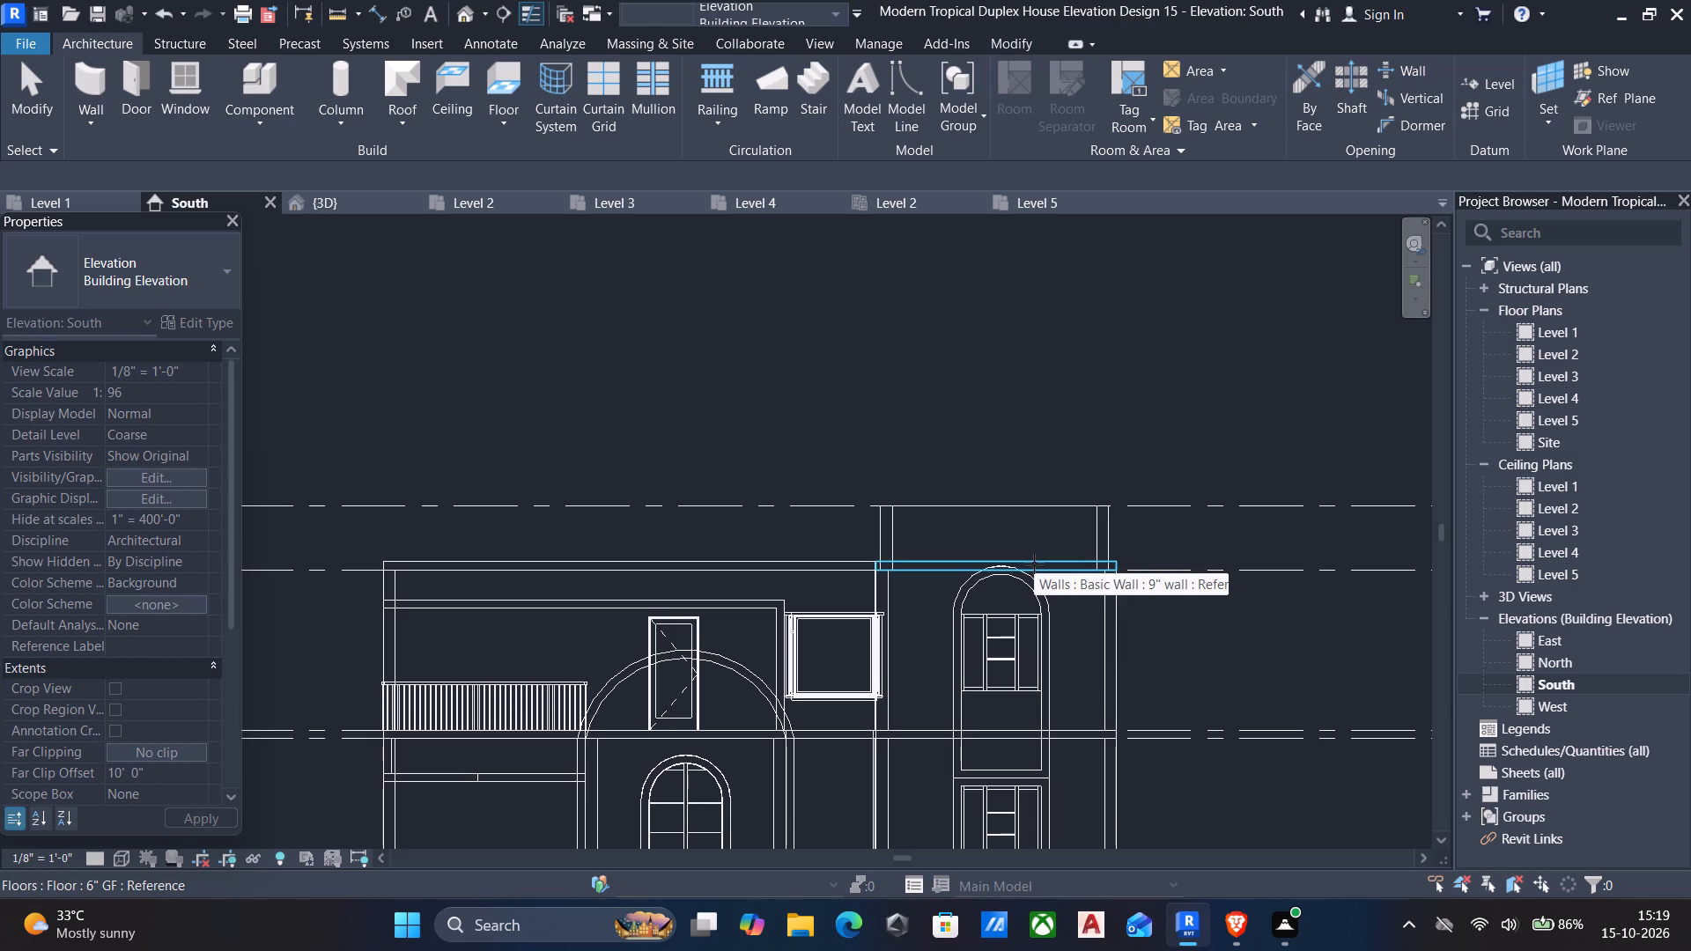
{"action": "left_click", "coordinate": [1034, 564]}
{"action": "left_click", "coordinate": [874, 490]}
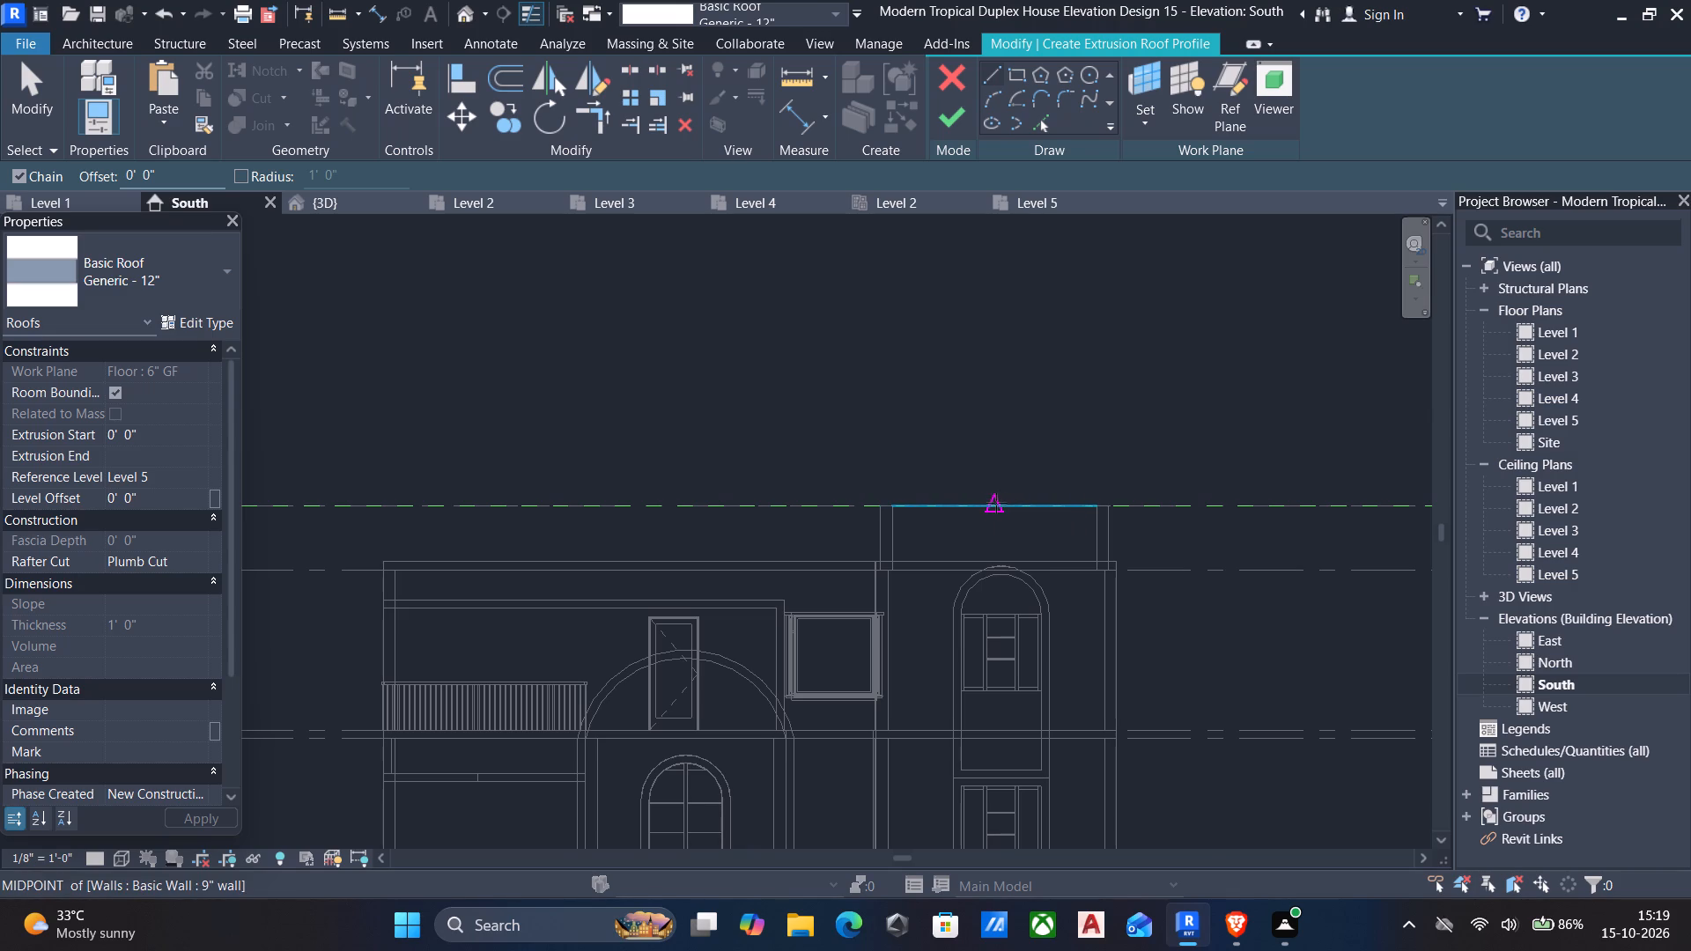
Sketch a 5'-6" vertical guide line up from Level 5 near the enclosure's centre and a 10' west slope down from its top.
{"action": "scroll", "coordinate": [1000, 507], "scroll_direction": "up", "scroll_amount": 5}
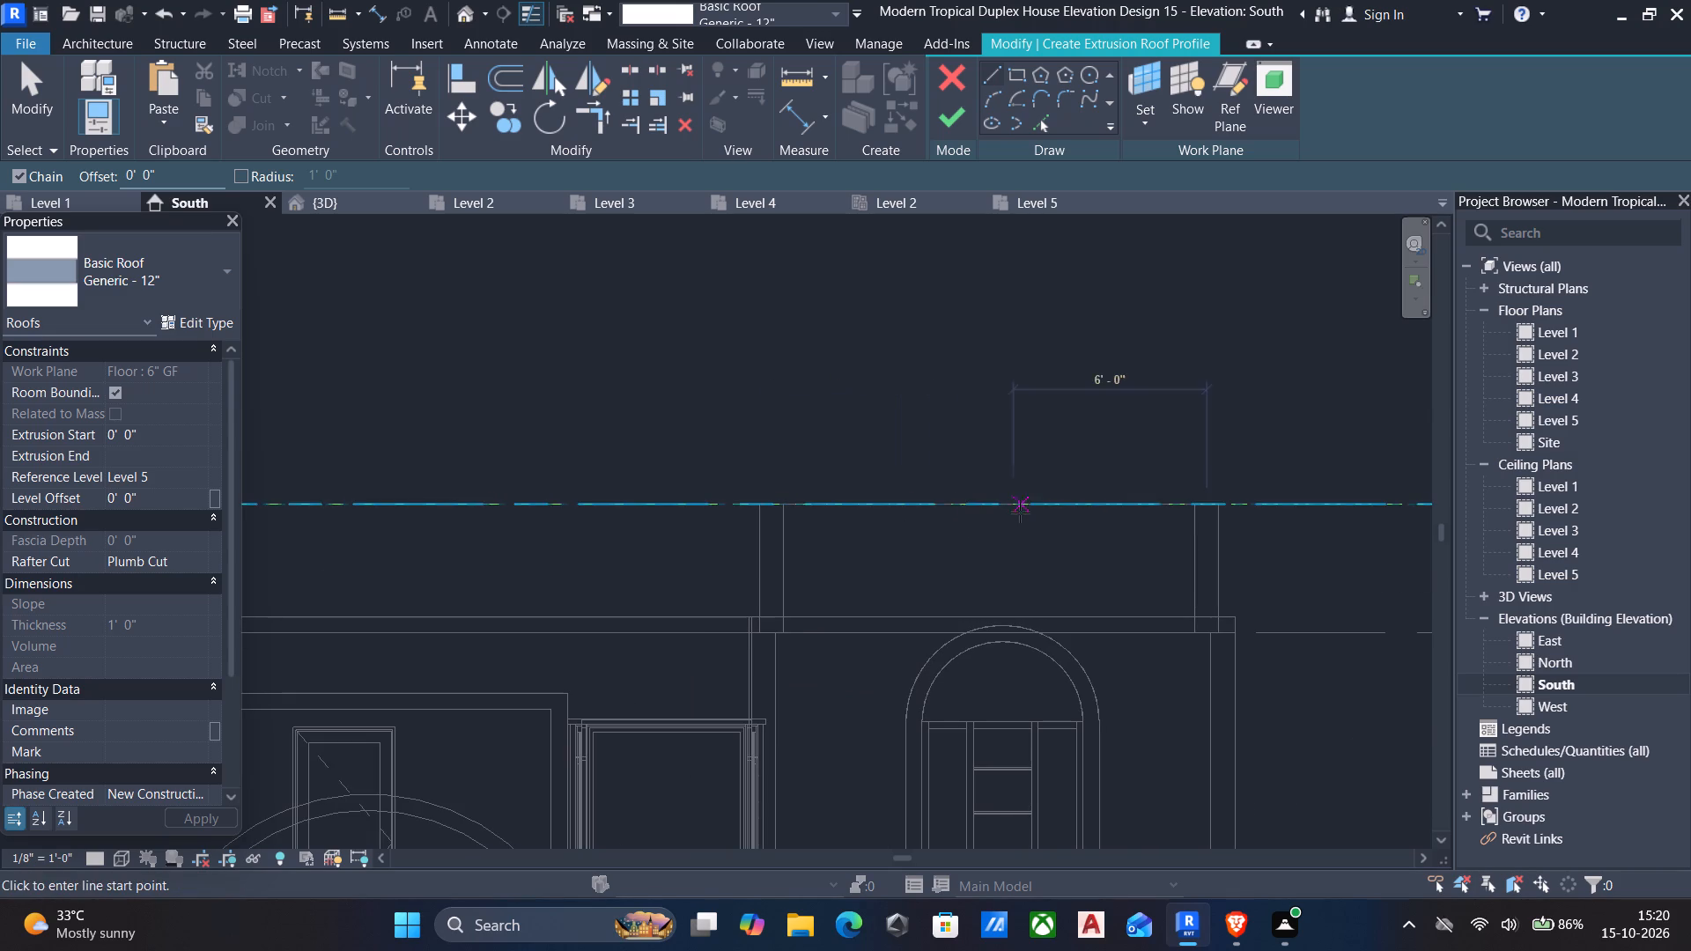
{"action": "left_click", "coordinate": [997, 504]}
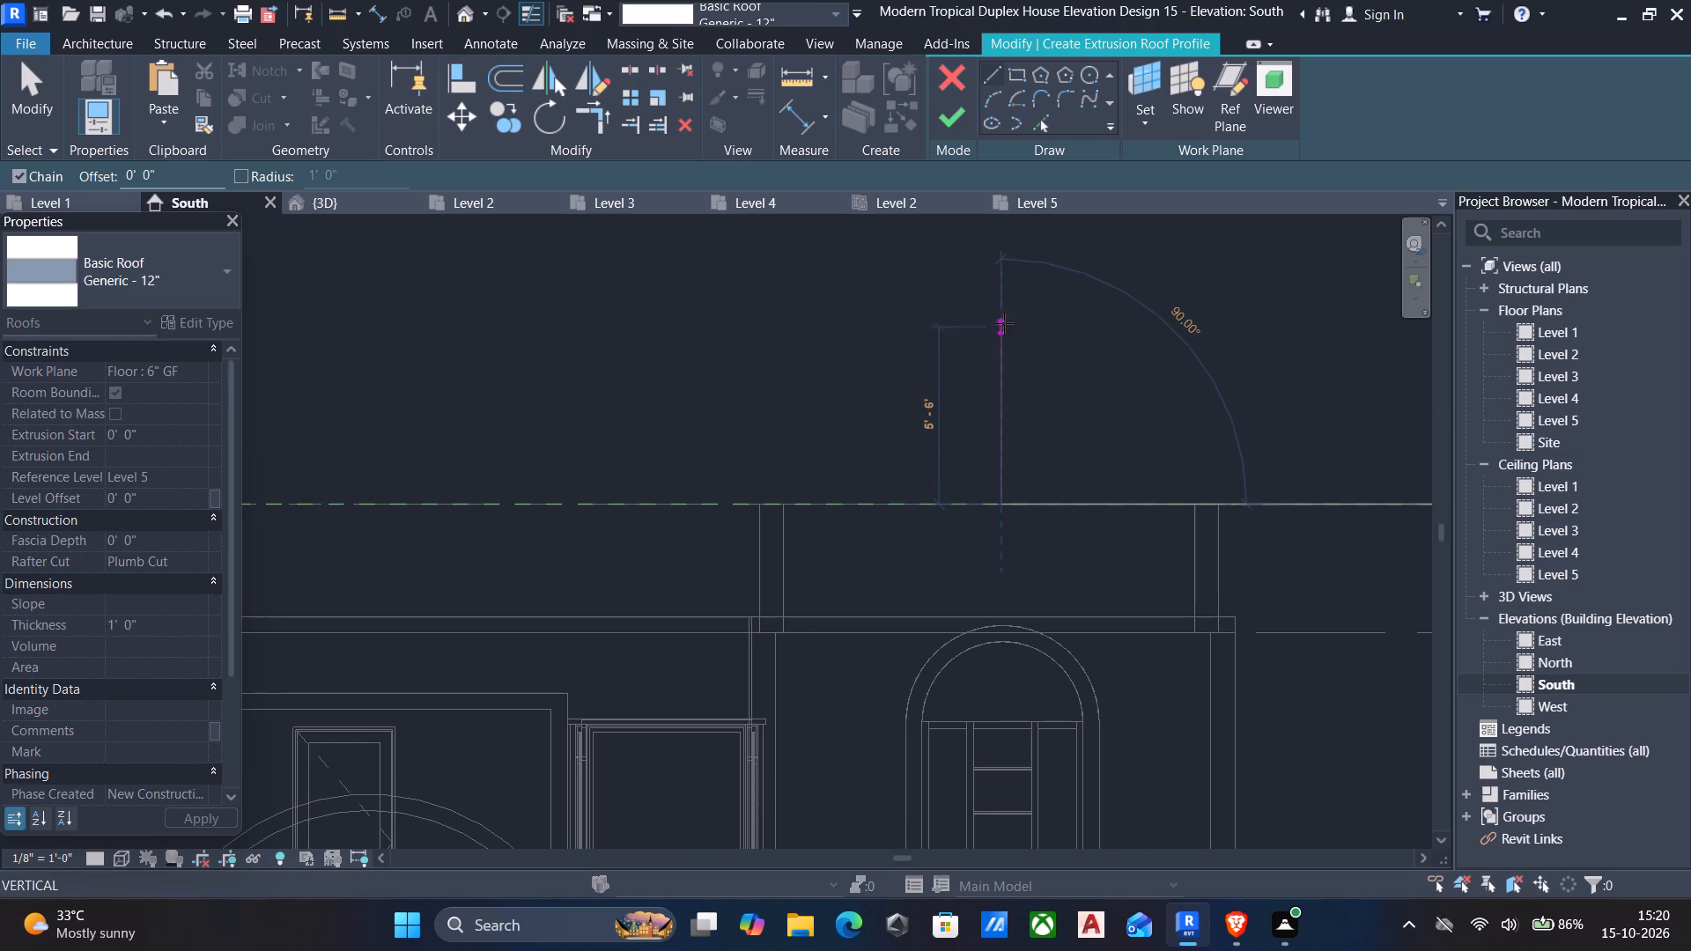
{"action": "left_click", "coordinate": [1004, 323]}
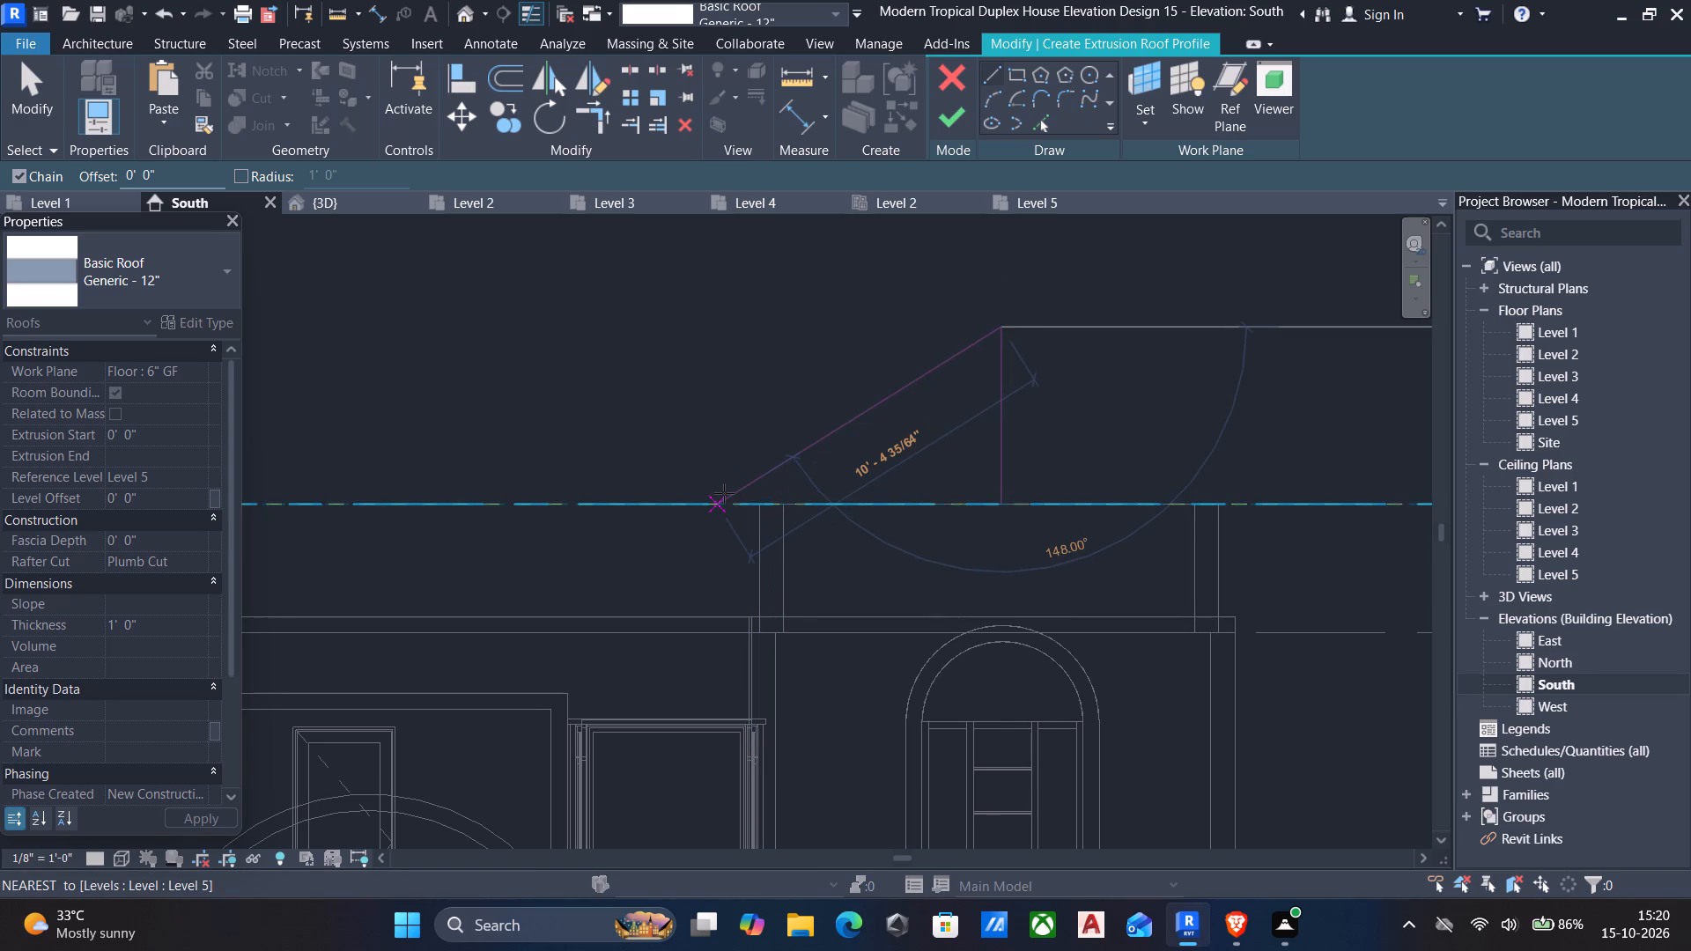
{"action": "left_click", "coordinate": [724, 493]}
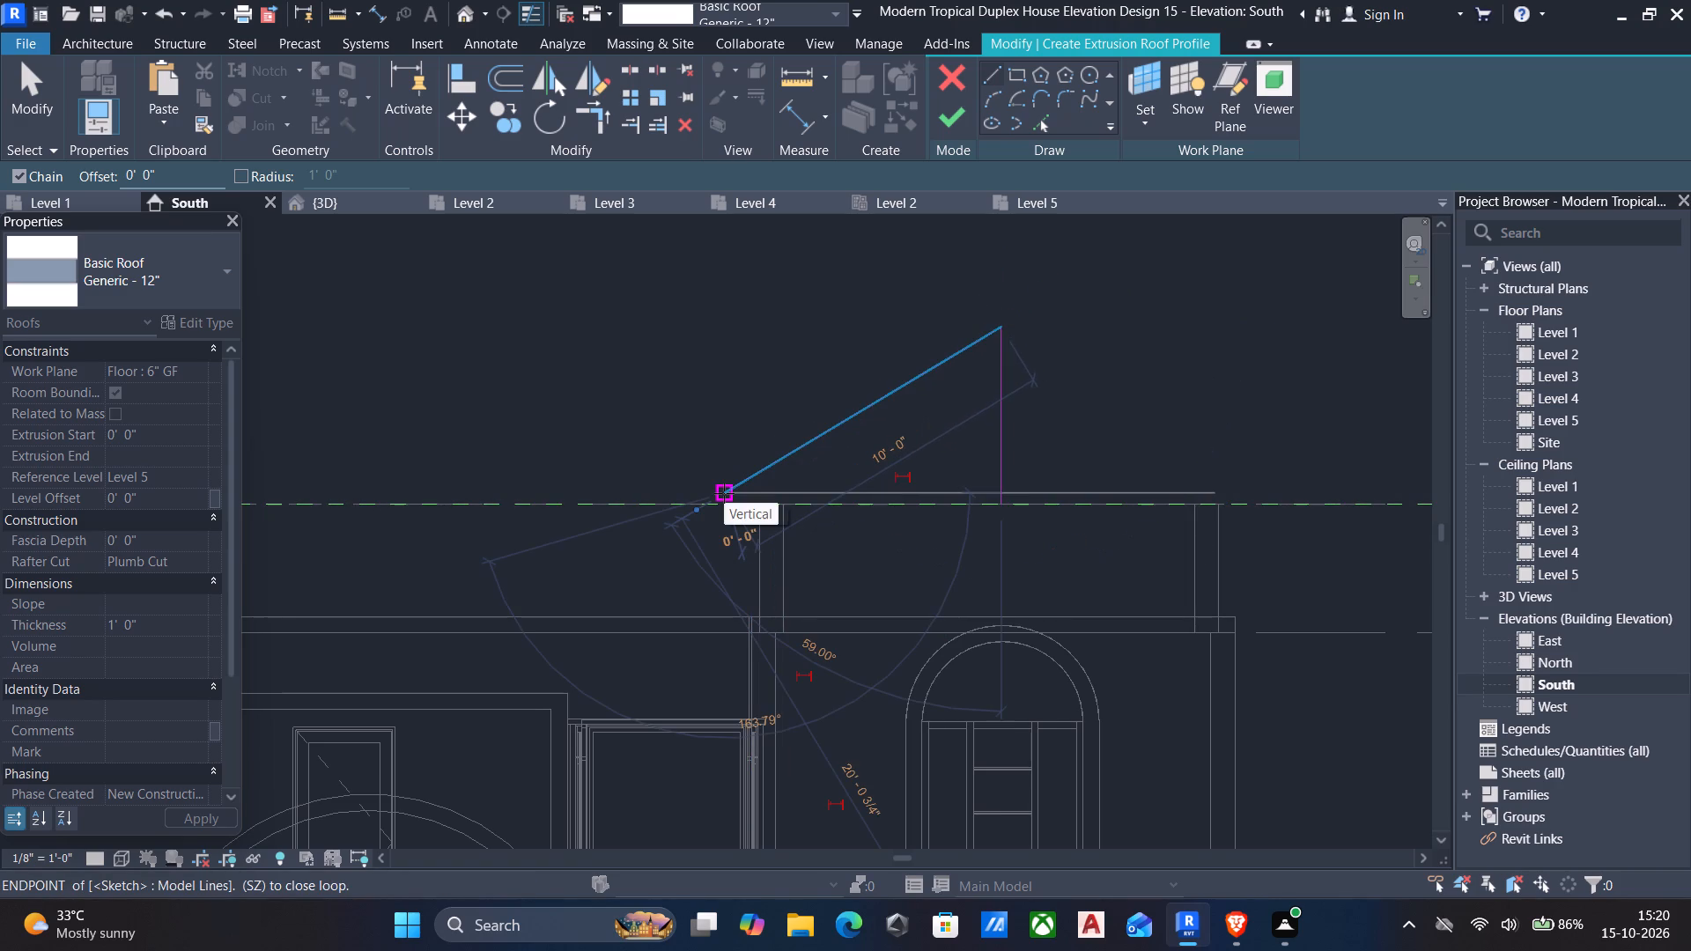
{"action": "key", "text": "Escape"}
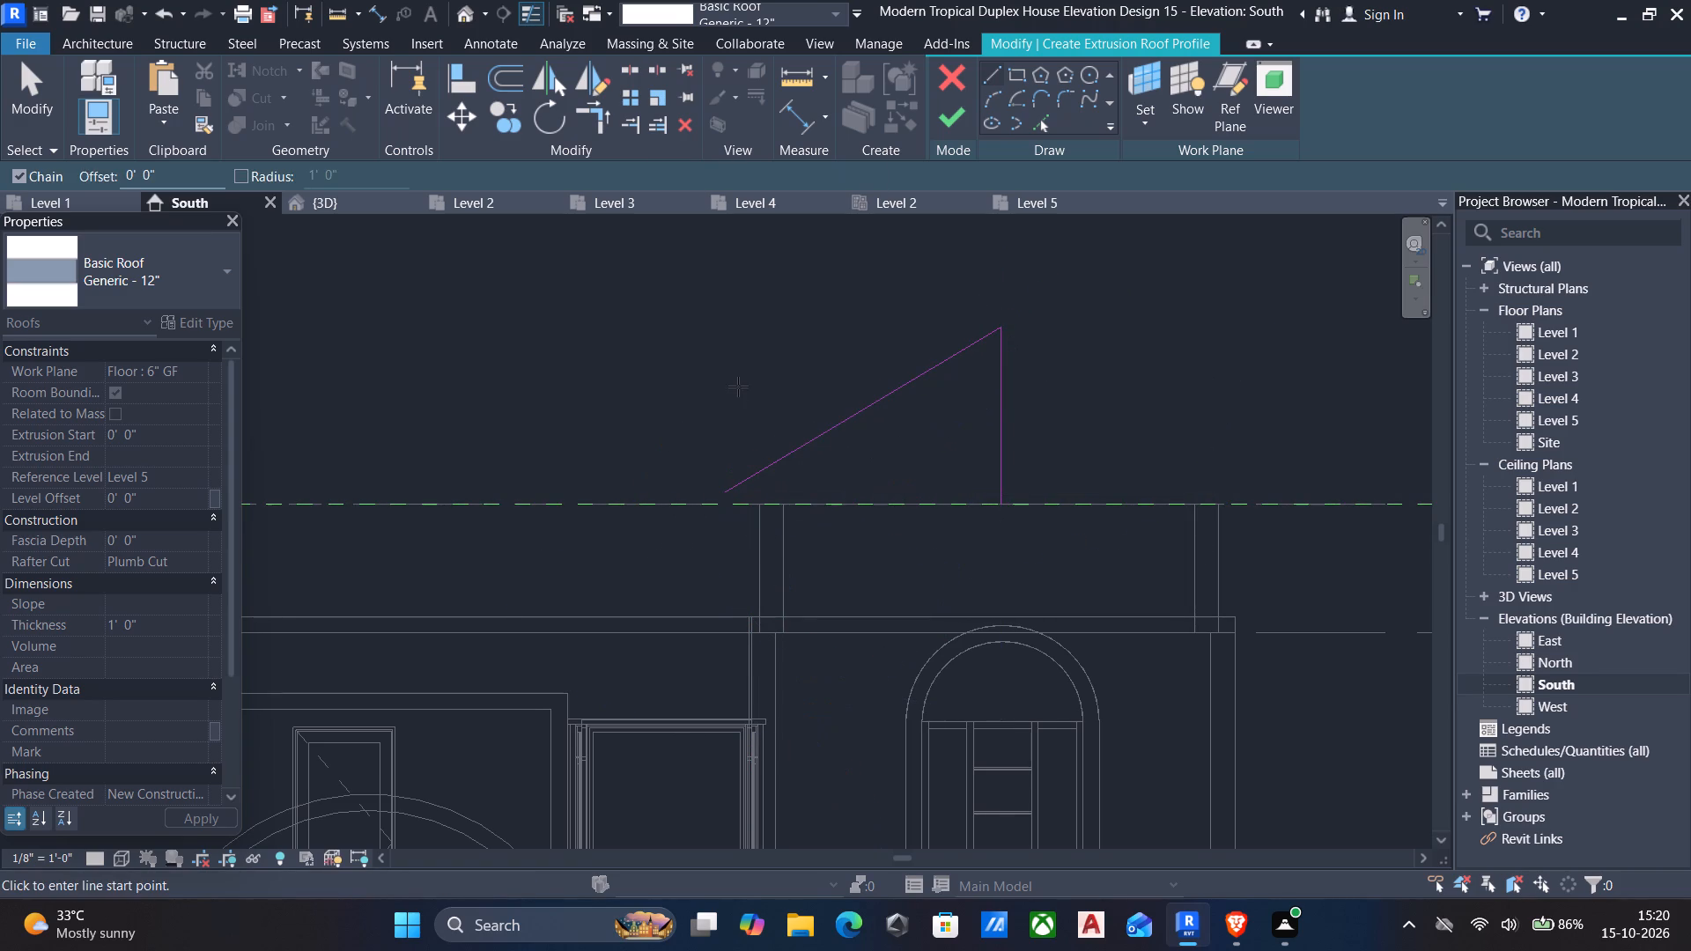
{"action": "key", "text": "Escape"}
Mirror the 10' sloped line about the vertical guide line to form the opposite side of the gable.
{"action": "left_click_drag", "start_coordinate": [845, 454], "coordinate": [784, 381]}
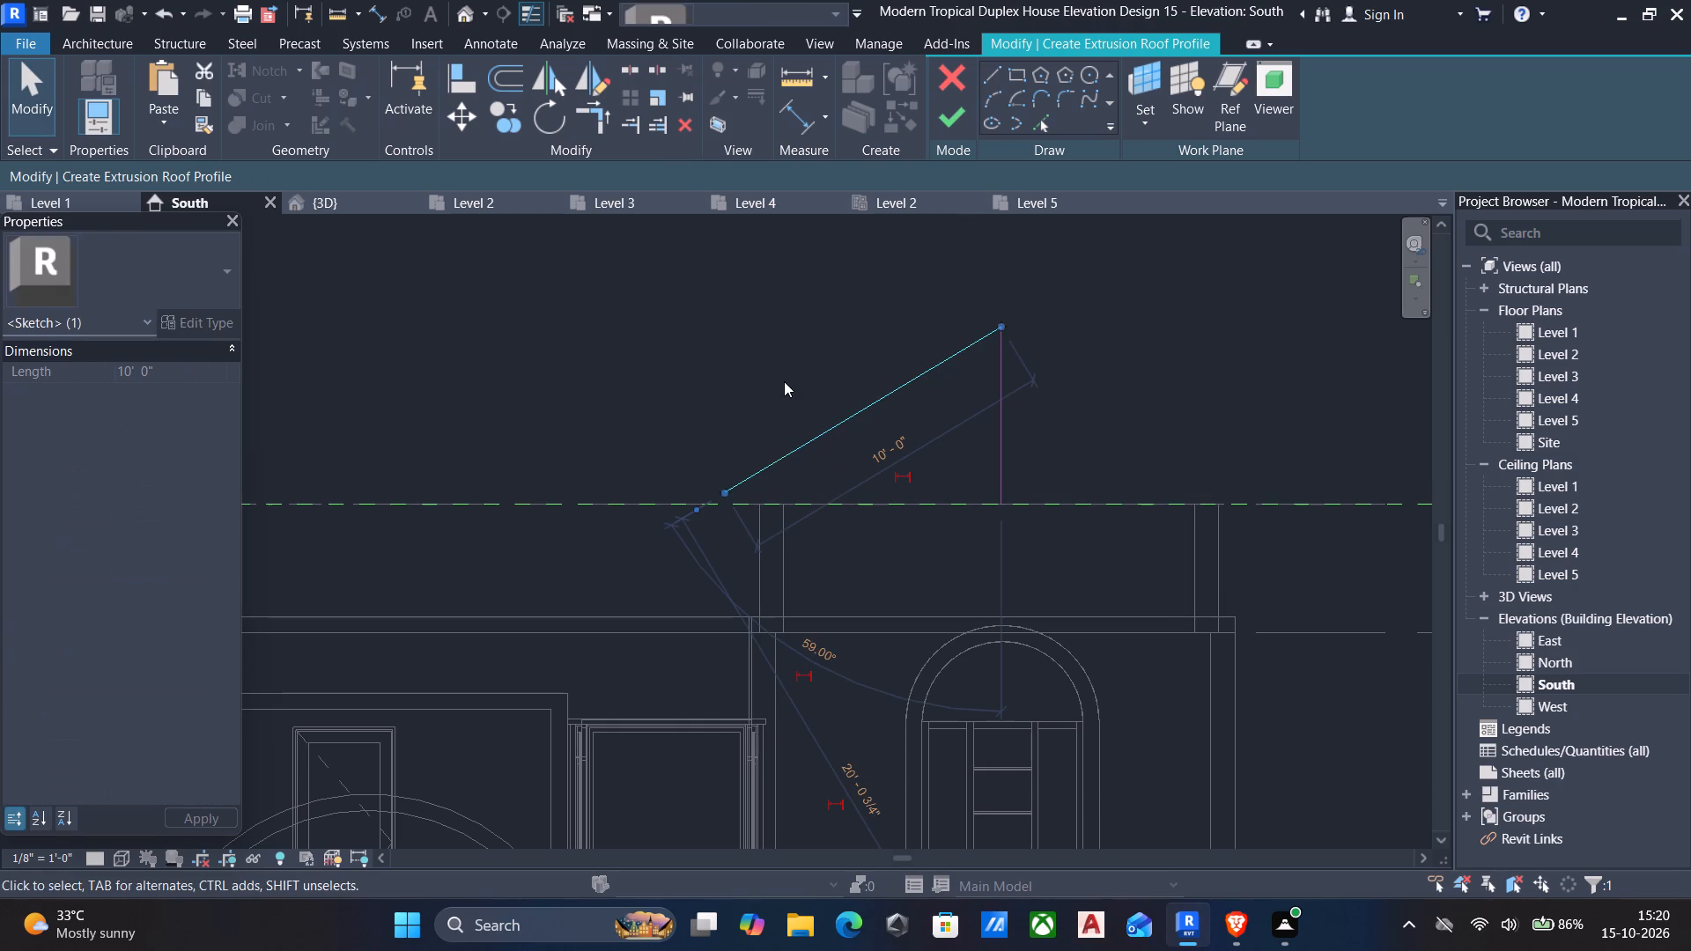
{"action": "type", "text": "dm"}
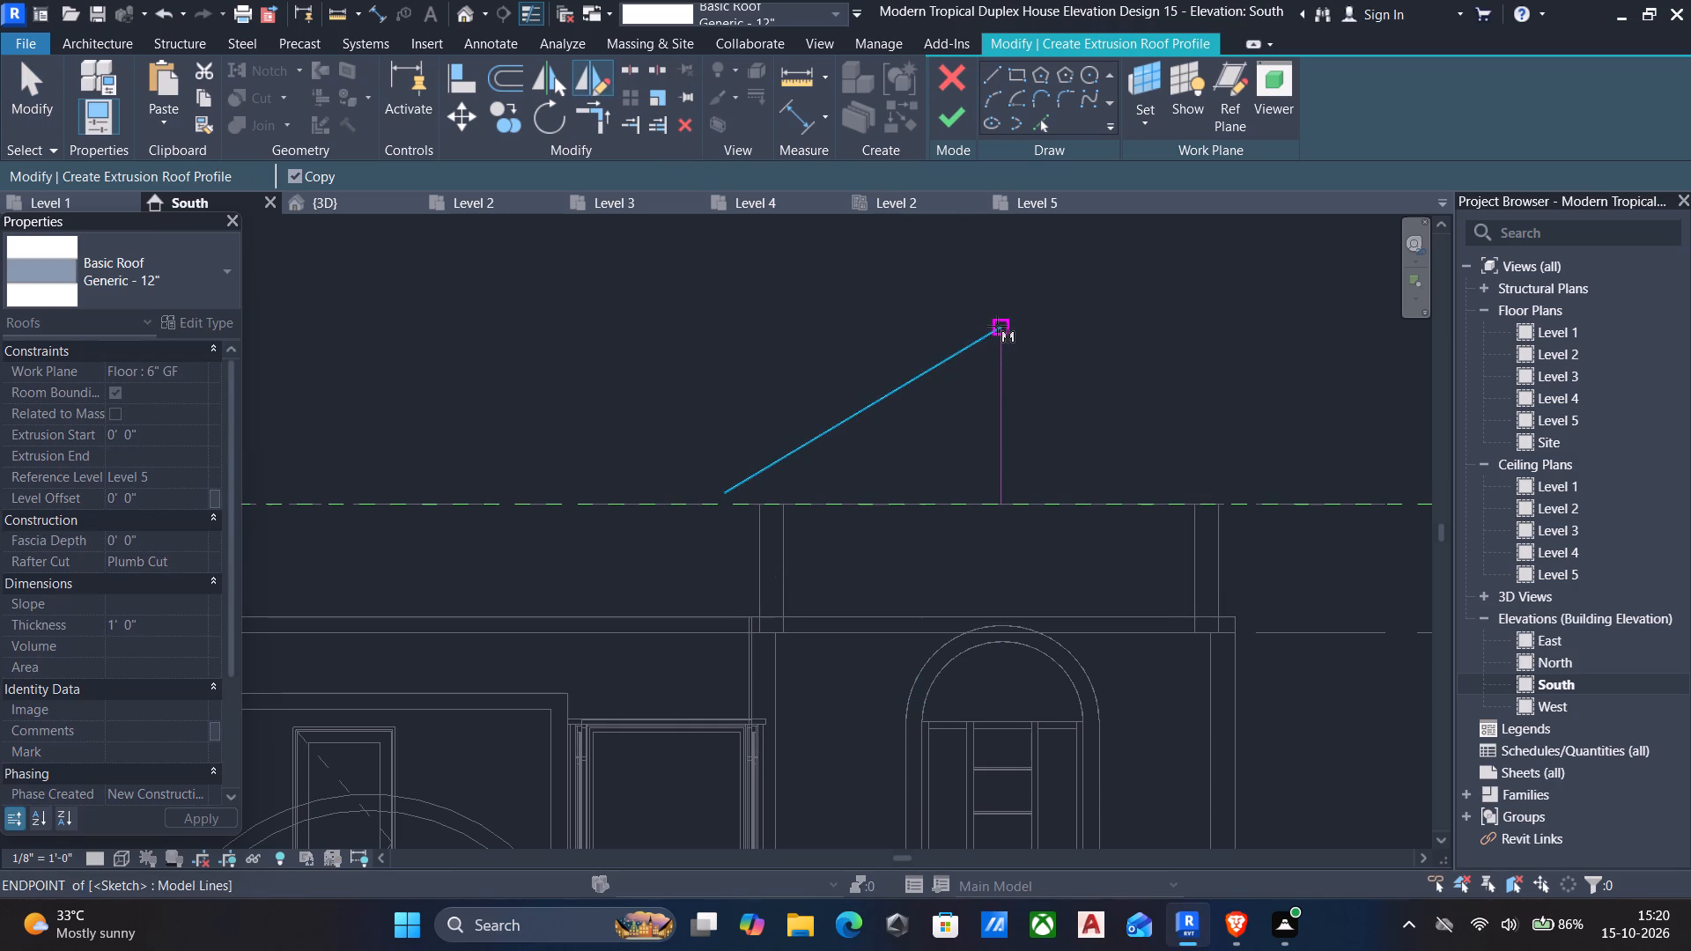
{"action": "left_click", "coordinate": [997, 326]}
{"action": "left_click", "coordinate": [1005, 503]}
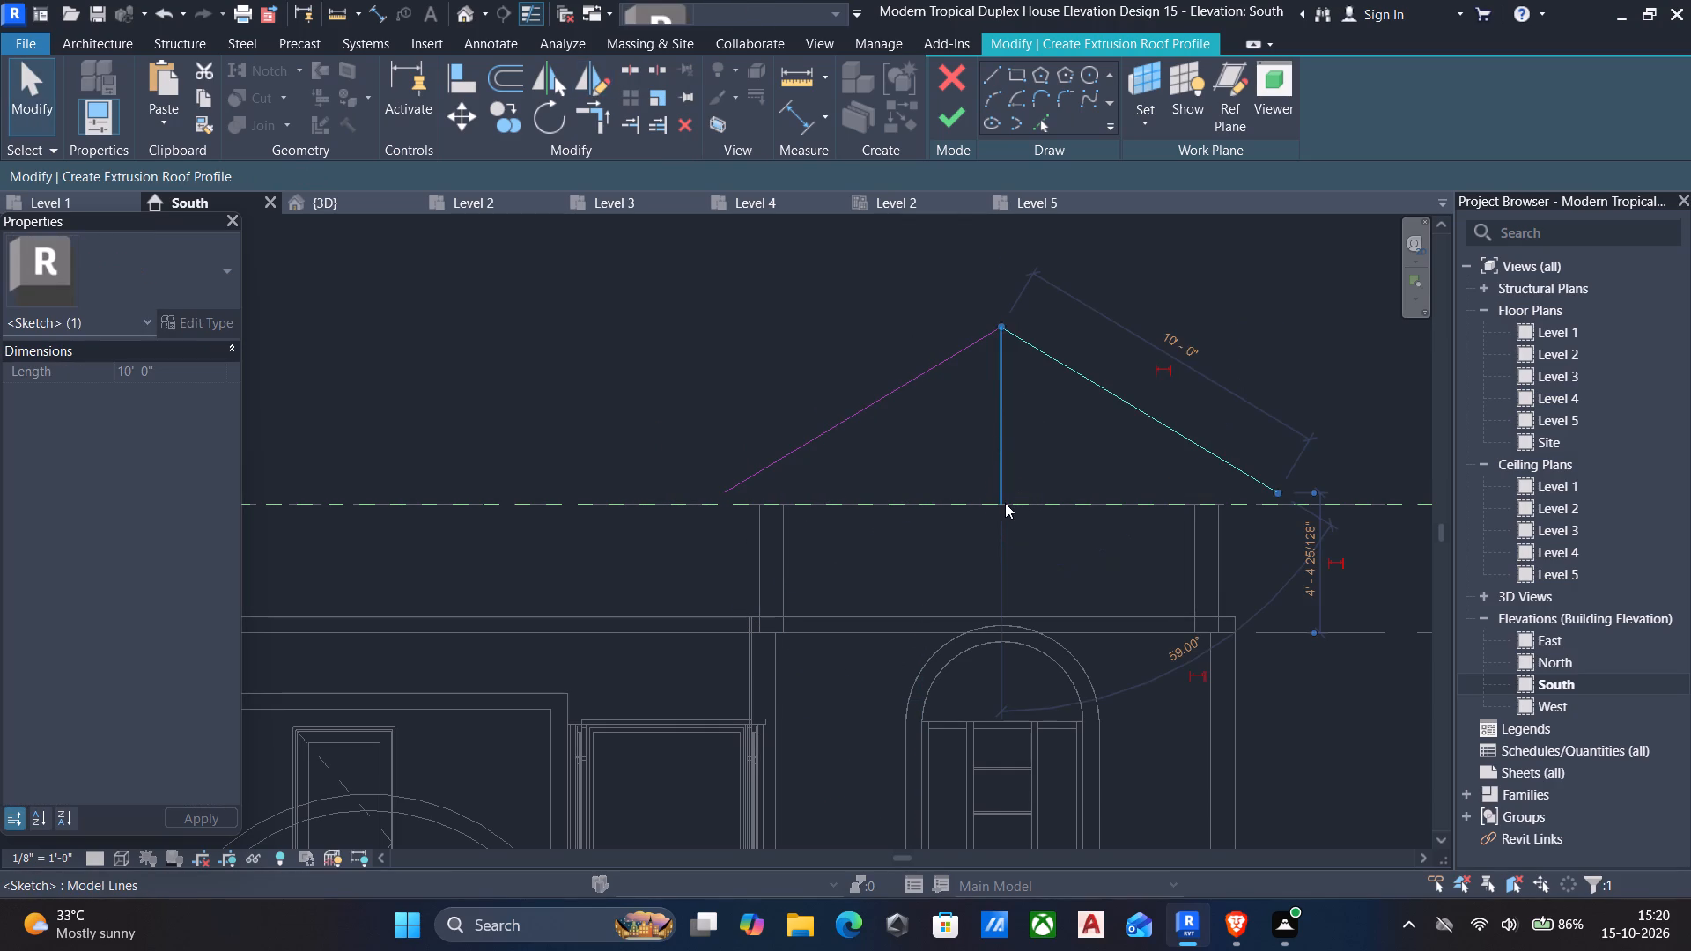
{"action": "key", "text": "Escape"}
{"action": "key", "text": "Escape"}
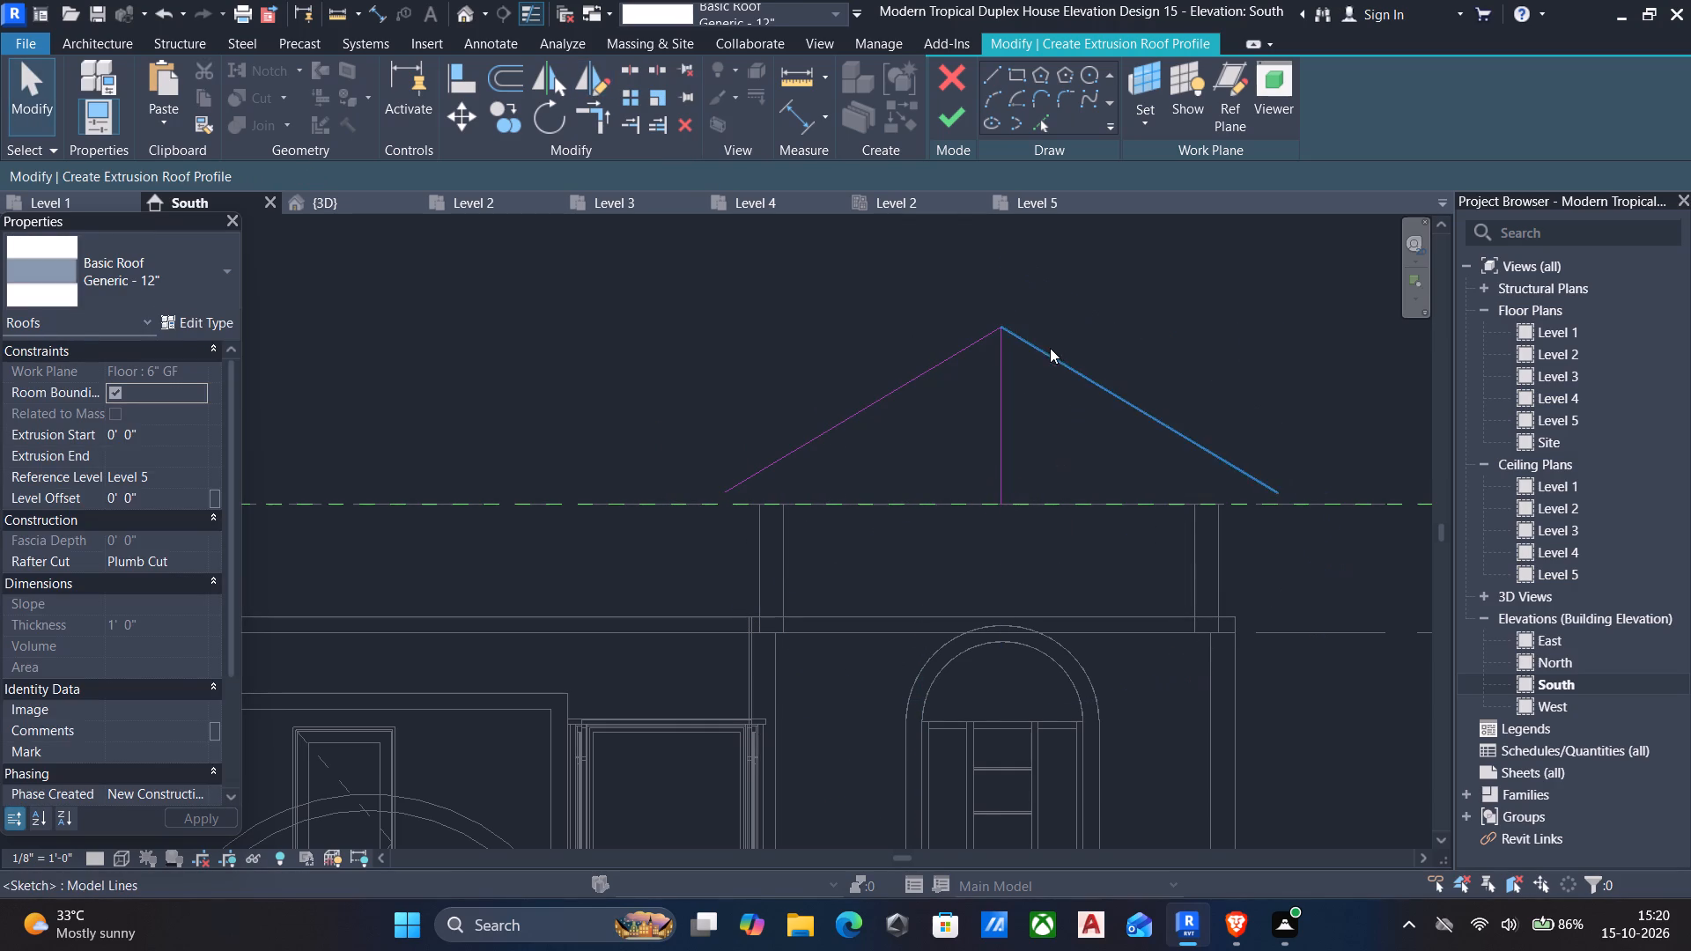
Delete the vertical guide line and finish the extrusion roof profile with the Generic - 12" roof type.
{"action": "left_click_drag", "start_coordinate": [1025, 472], "coordinate": [979, 449]}
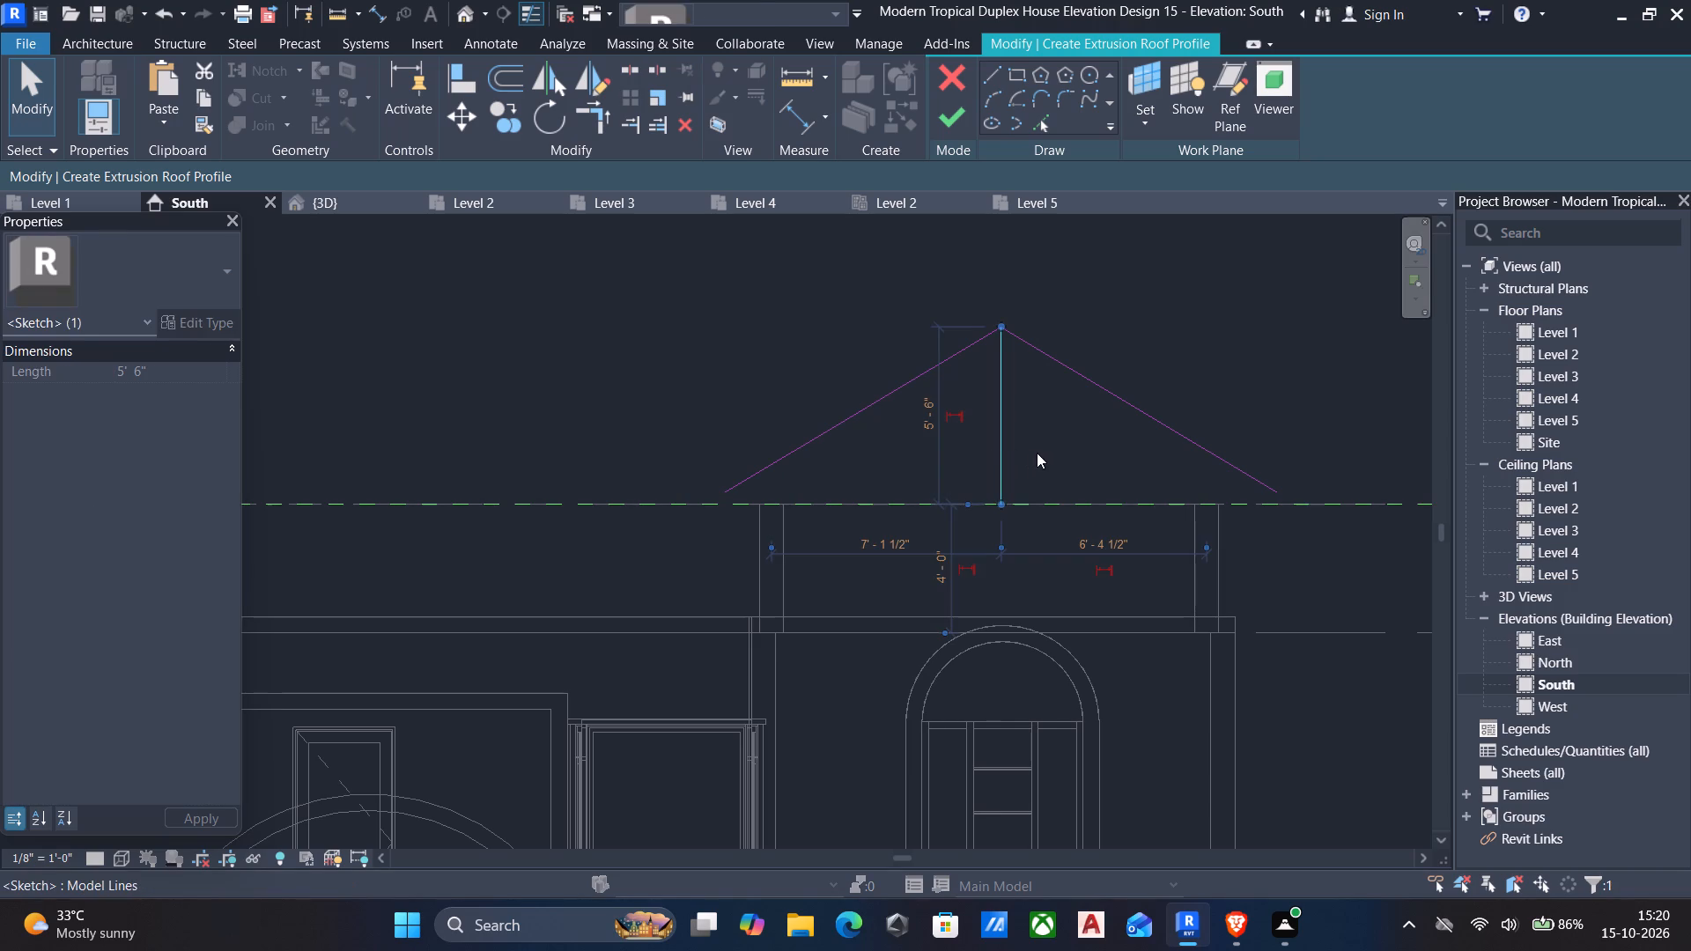
{"action": "key", "text": "Delete"}
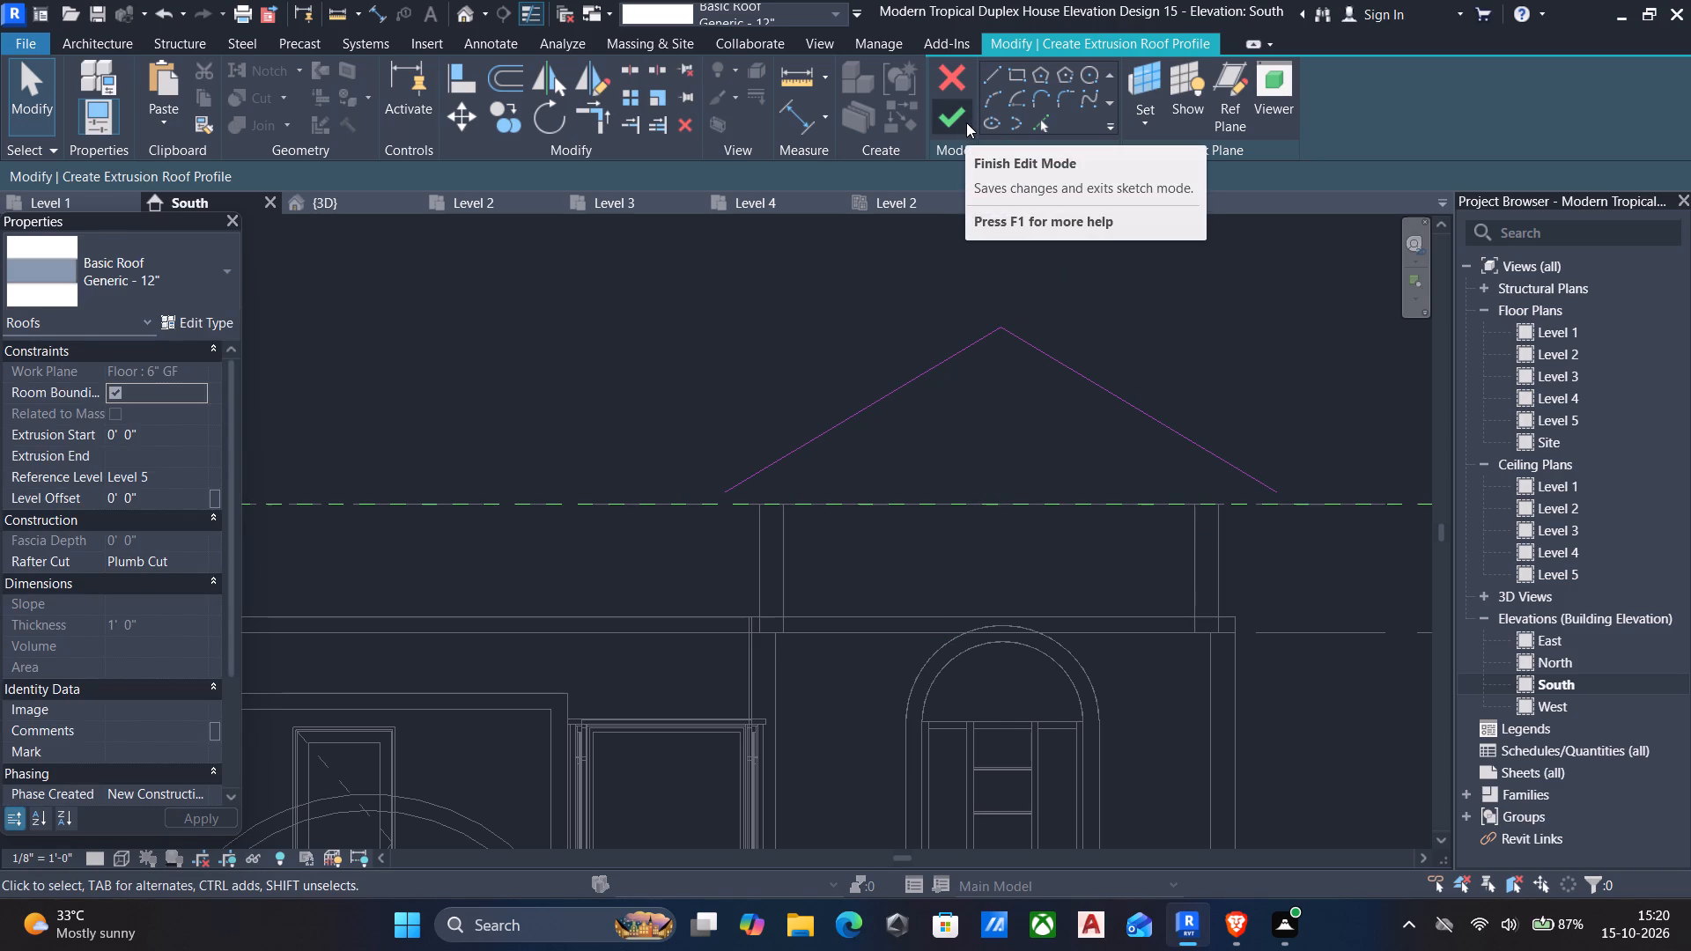
{"action": "left_click", "coordinate": [957, 113]}
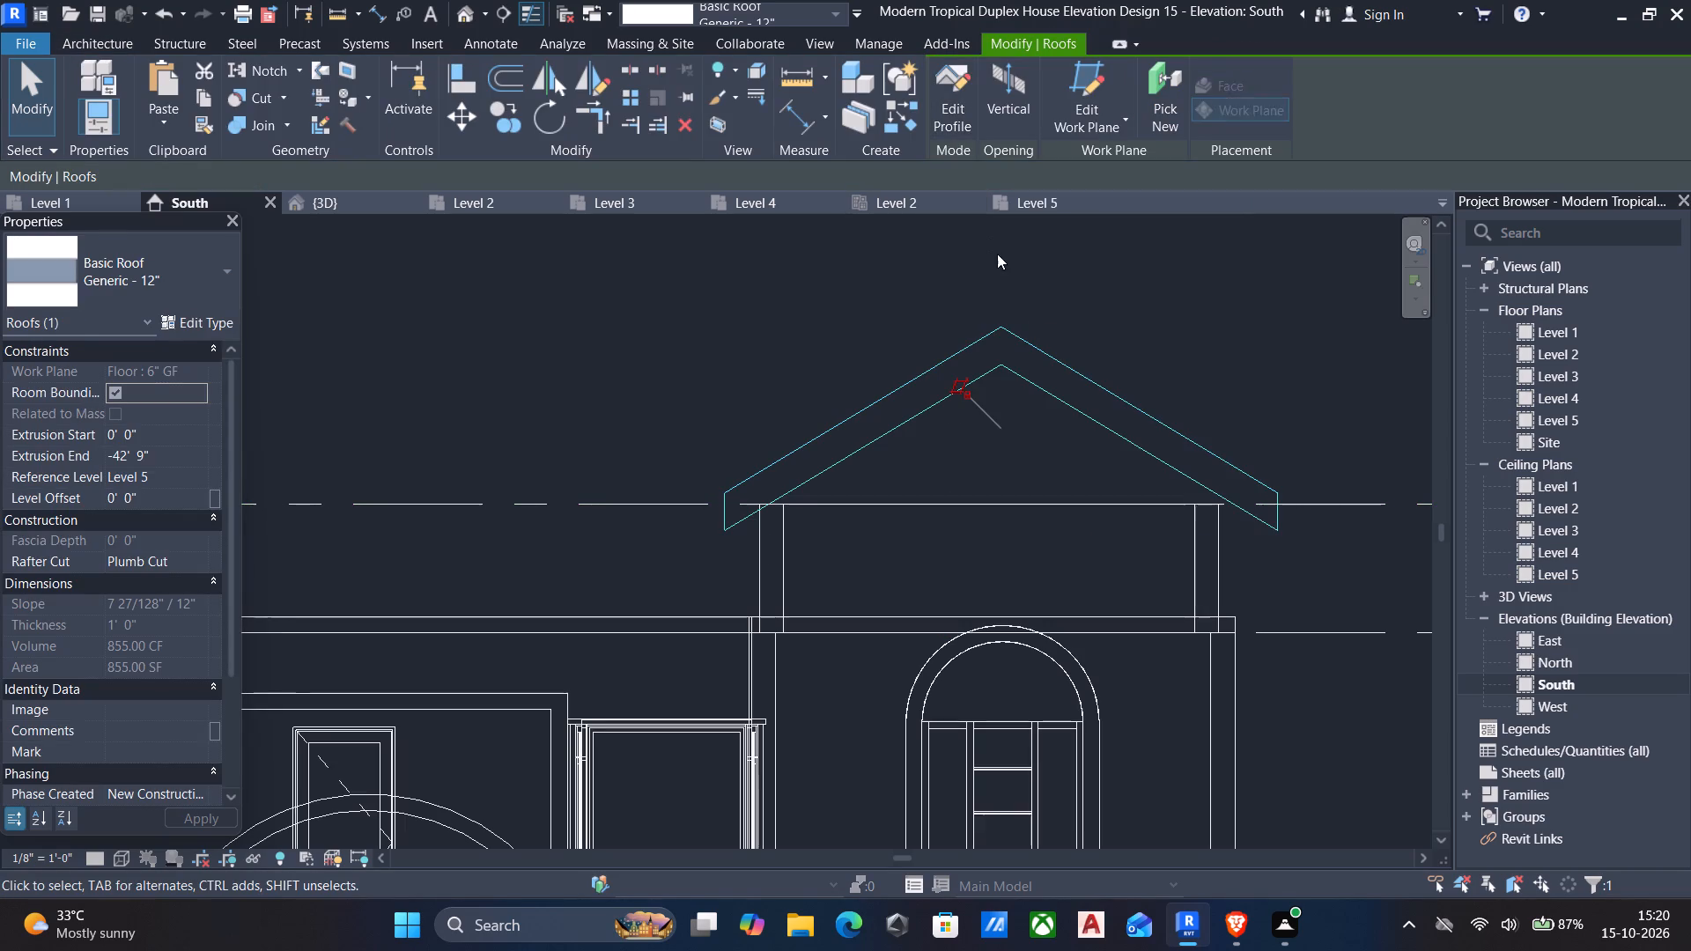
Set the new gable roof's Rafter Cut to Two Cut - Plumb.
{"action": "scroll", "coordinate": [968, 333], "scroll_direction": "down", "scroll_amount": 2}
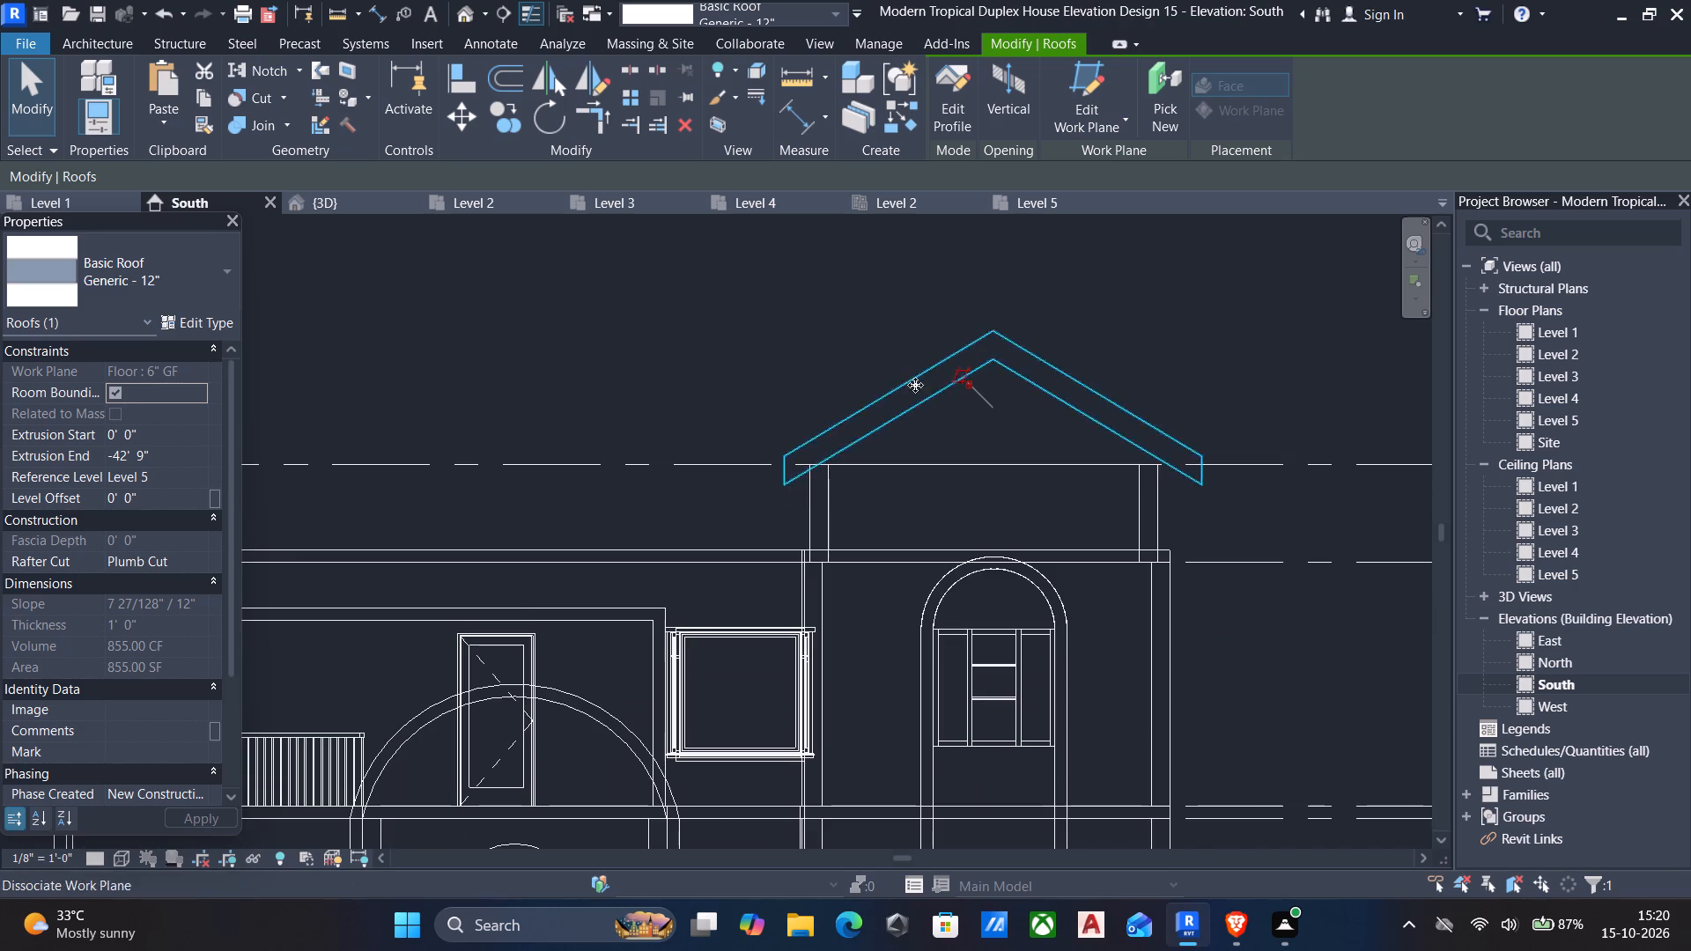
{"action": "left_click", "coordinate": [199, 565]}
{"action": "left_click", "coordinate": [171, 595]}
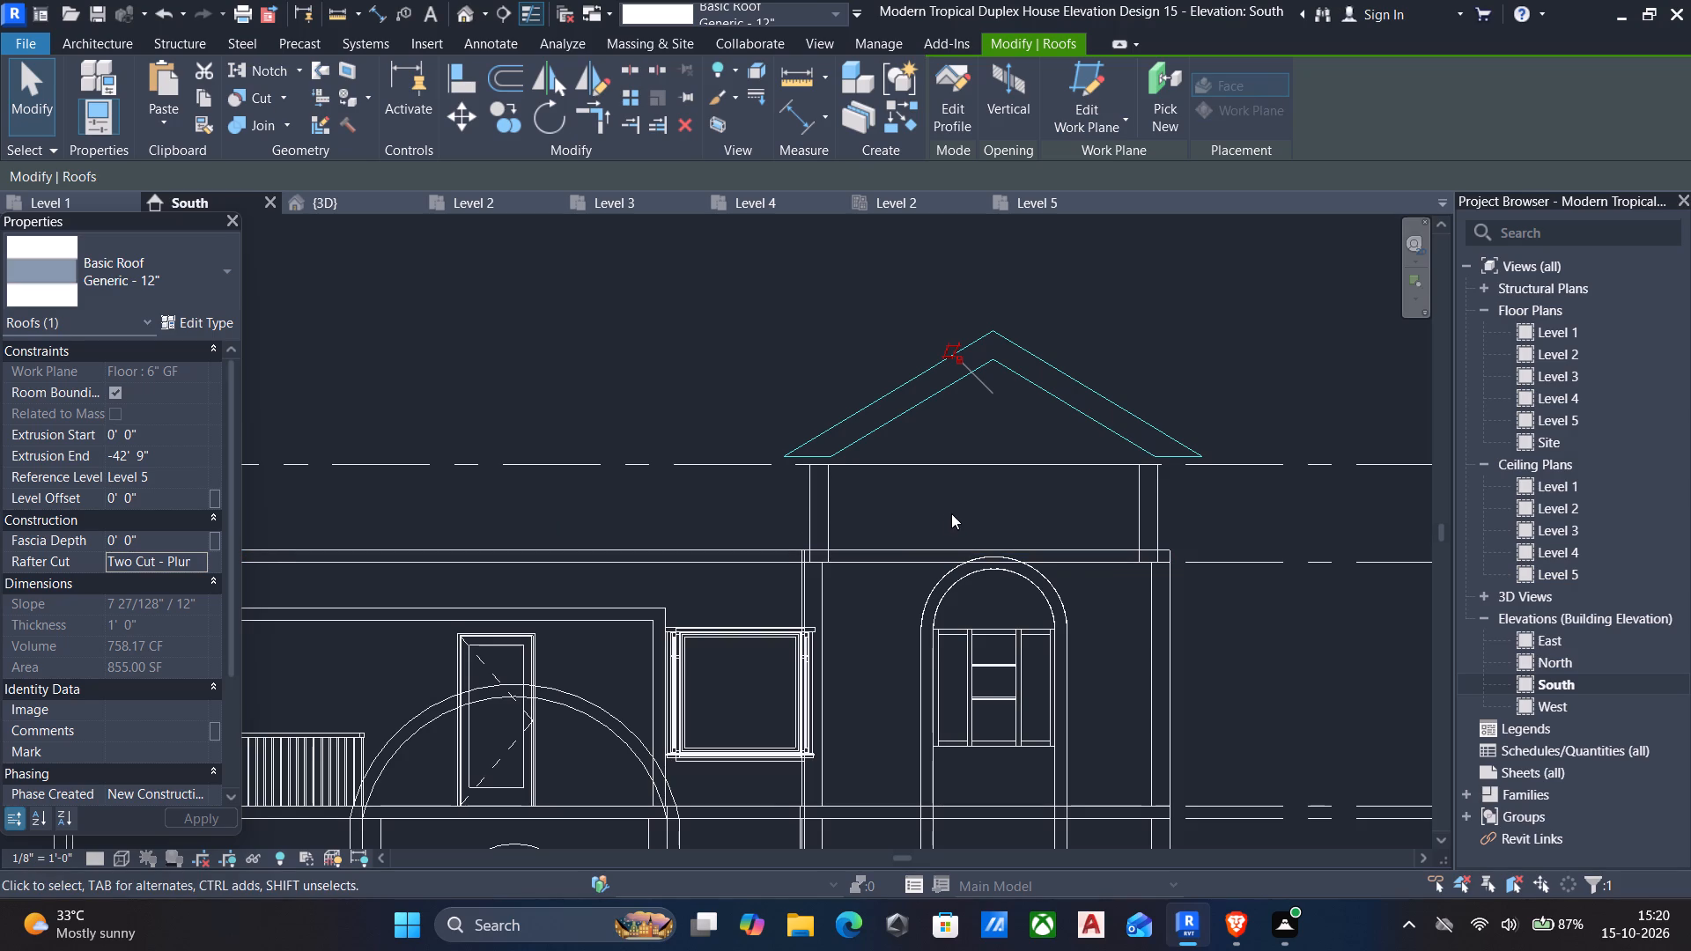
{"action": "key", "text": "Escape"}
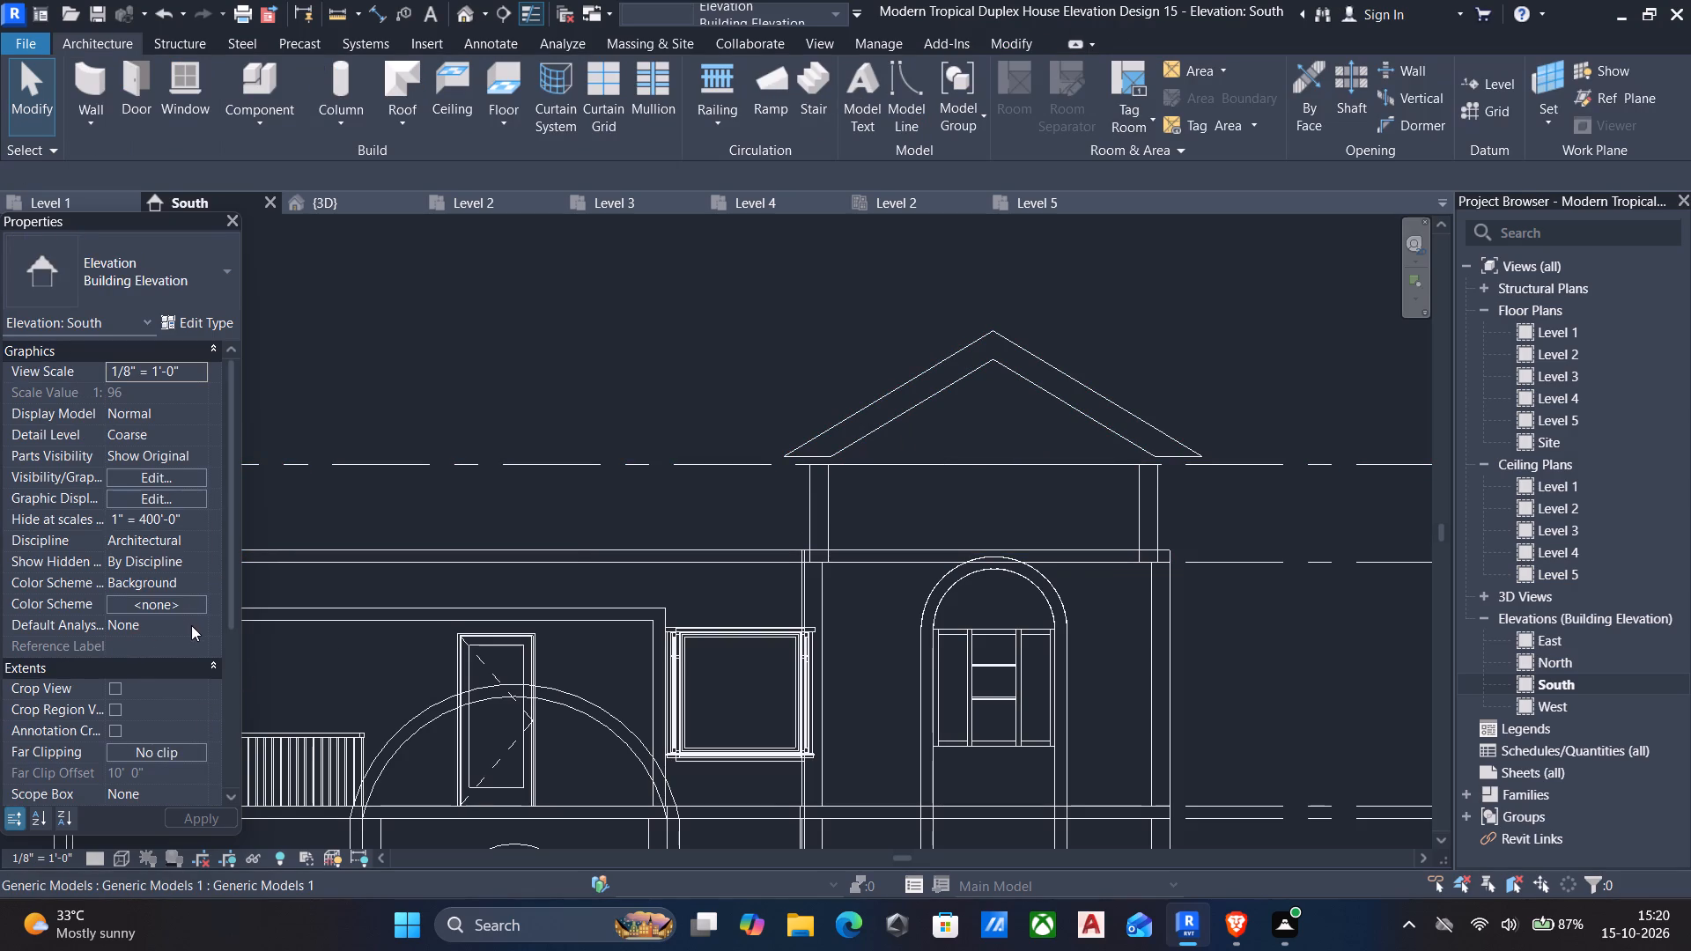
Set the gable roof's Rafter Cut to Two Cut - Square.
{"action": "left_click", "coordinate": [830, 443]}
{"action": "left_click", "coordinate": [850, 440]}
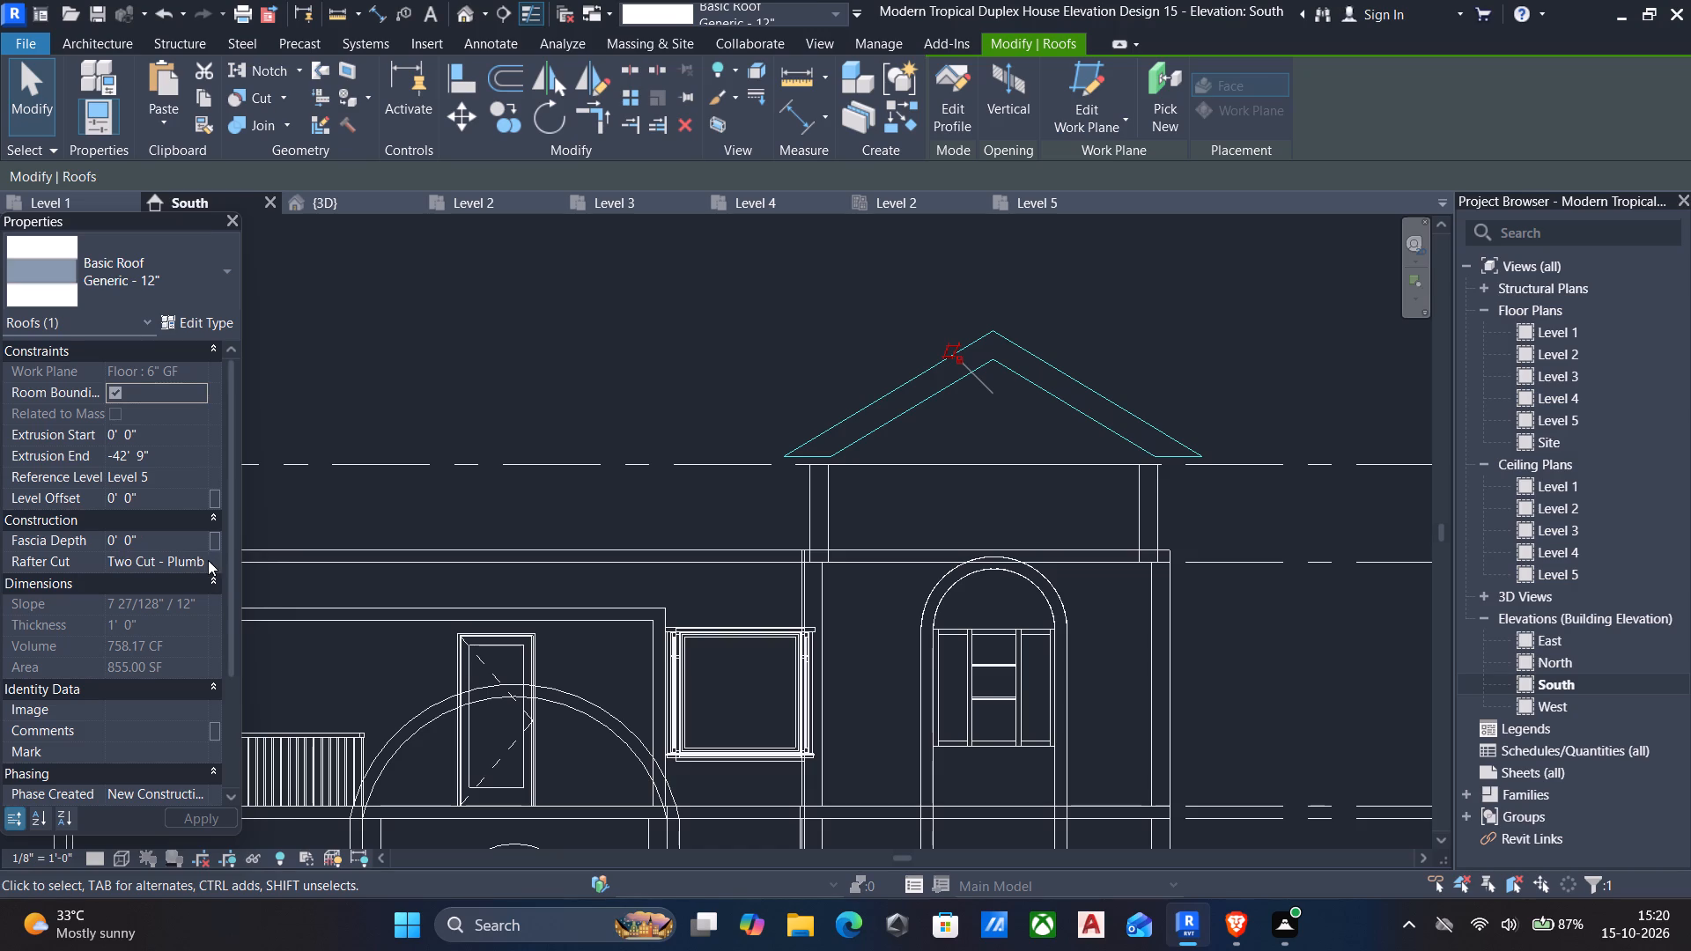
{"action": "left_click", "coordinate": [207, 560]}
{"action": "left_click", "coordinate": [197, 565]}
{"action": "left_click", "coordinate": [174, 616]}
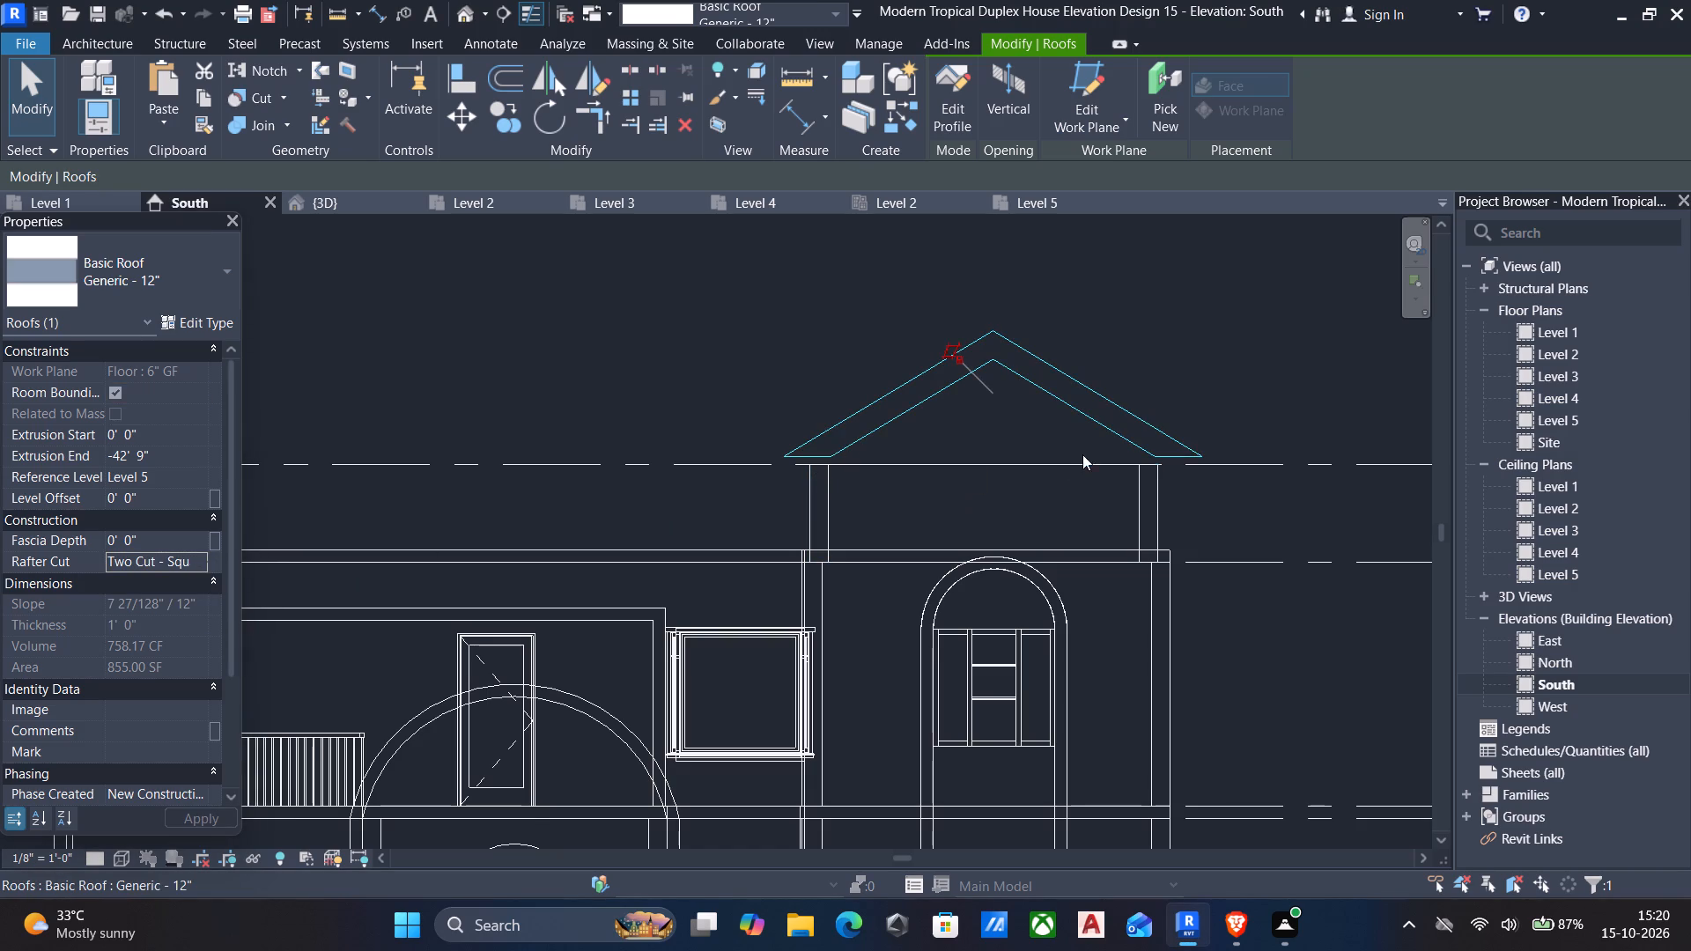
{"action": "key", "text": "Escape"}
Inspect how the new gable roof sits over the enclosure in the 3D view.
{"action": "scroll", "coordinate": [934, 209], "scroll_direction": "down", "scroll_amount": 1}
{"action": "left_click", "coordinate": [468, 18]}
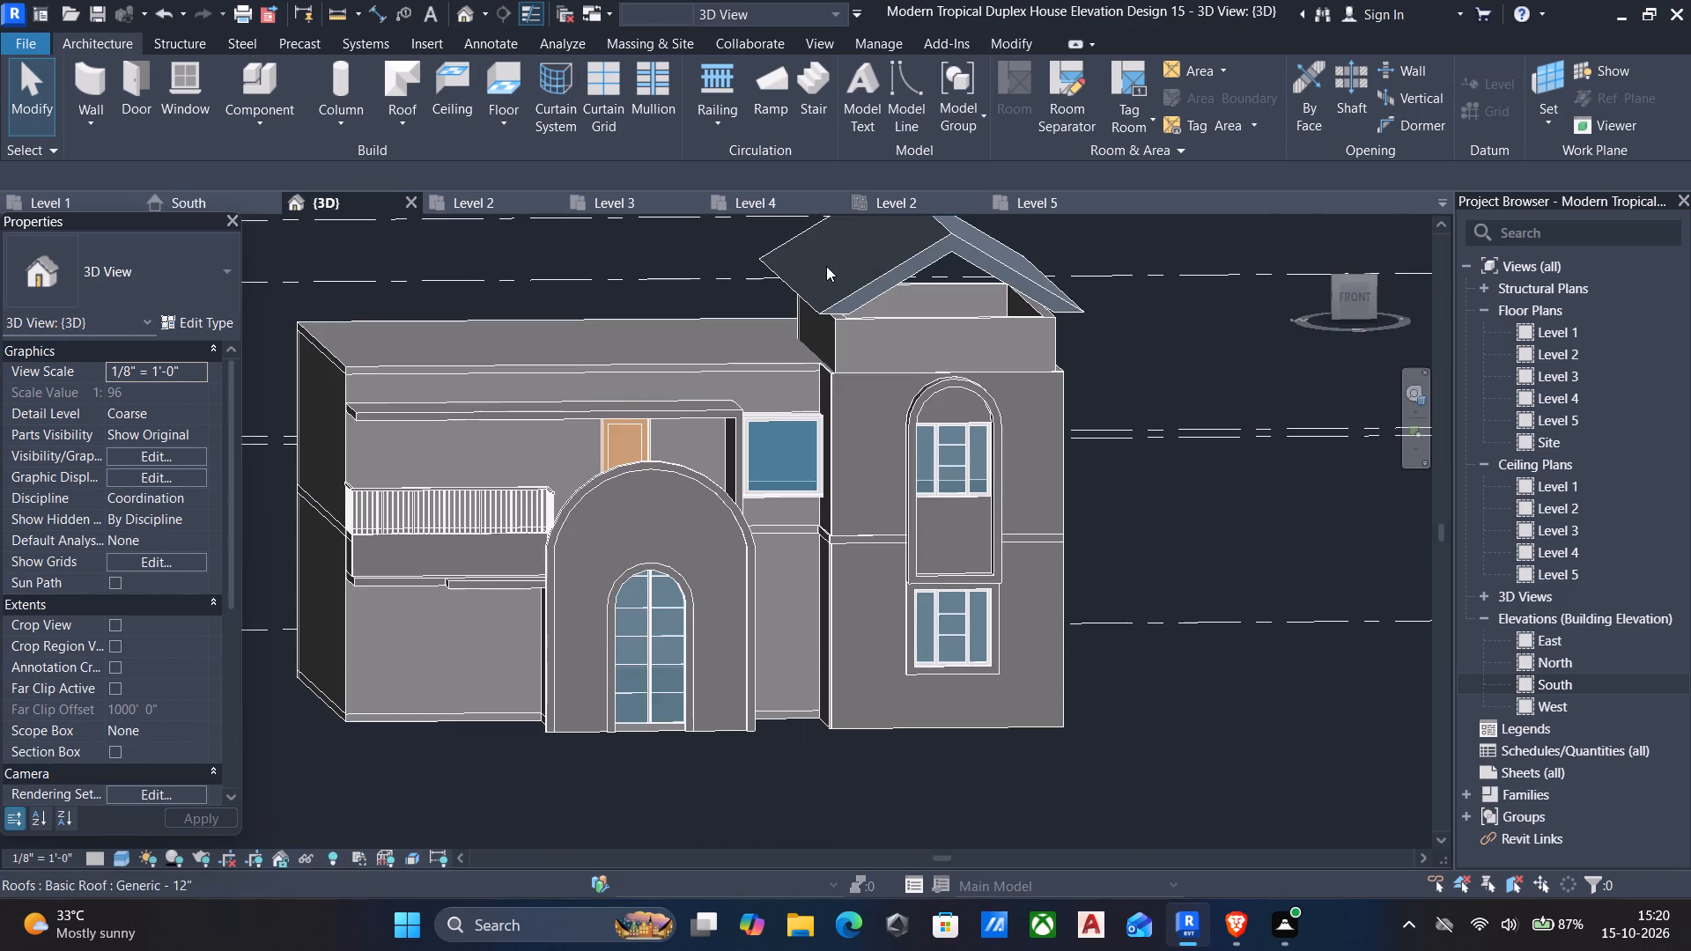
{"action": "scroll", "coordinate": [858, 290], "scroll_direction": "down", "scroll_amount": 1}
{"action": "middle_click_drag", "start_coordinate": [872, 308], "coordinate": [838, 247]}
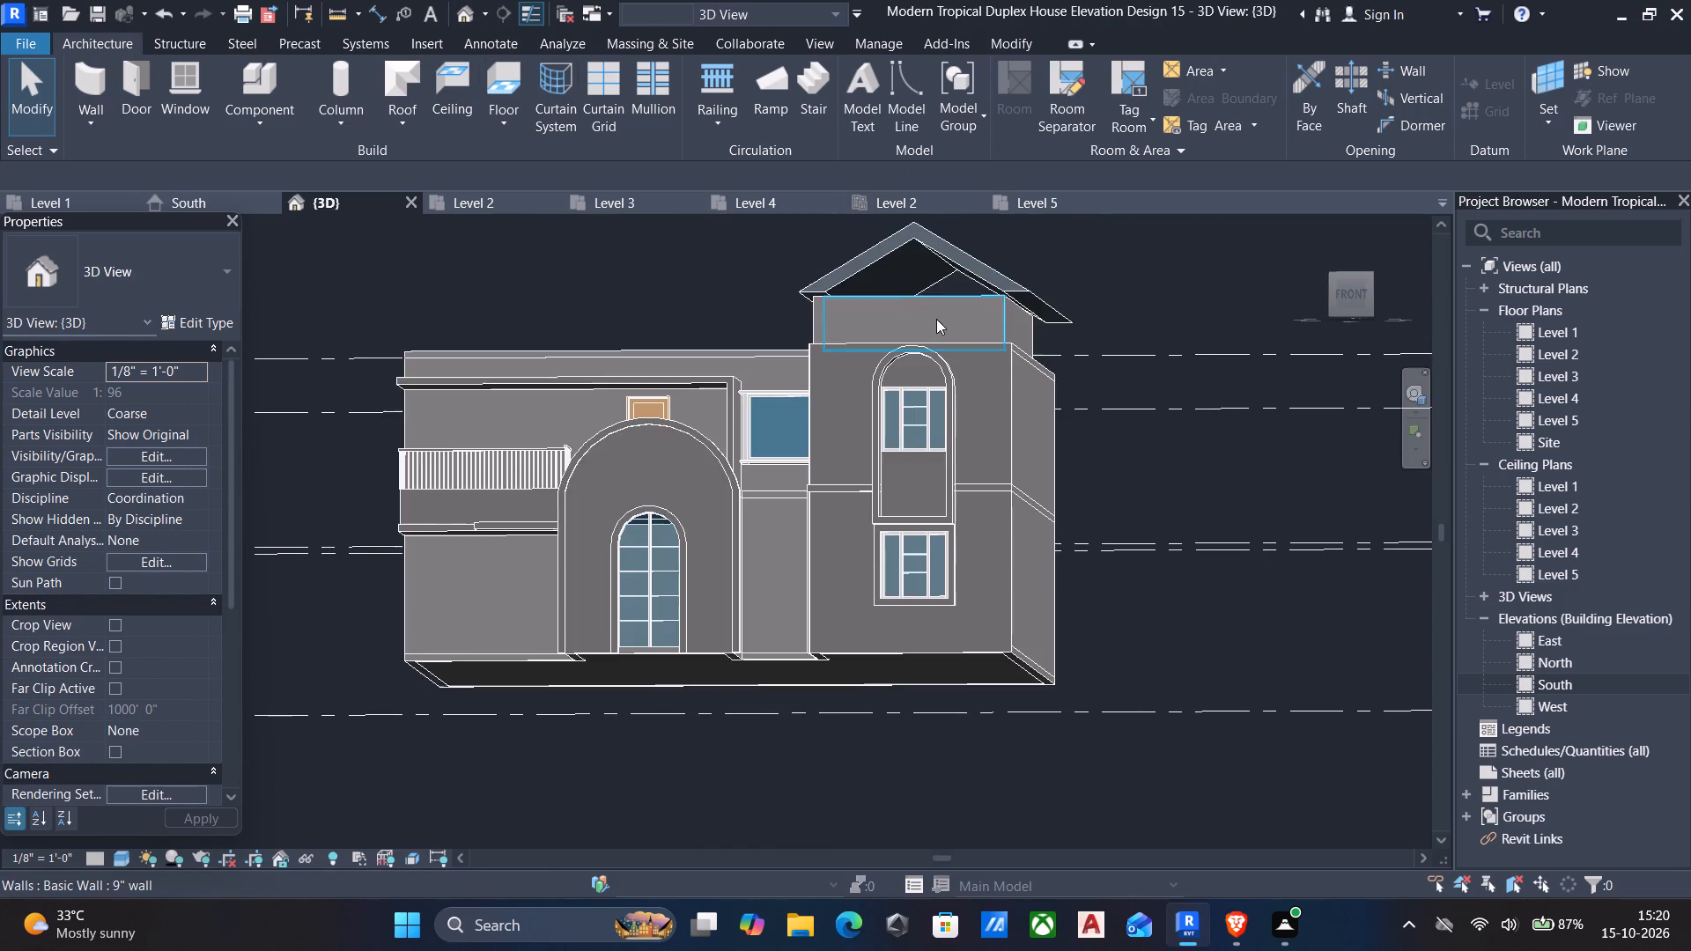
Set the gable roof's Rafter Cut to Two Cut - Plumb.
{"action": "scroll", "coordinate": [996, 288], "scroll_direction": "up", "scroll_amount": 5}
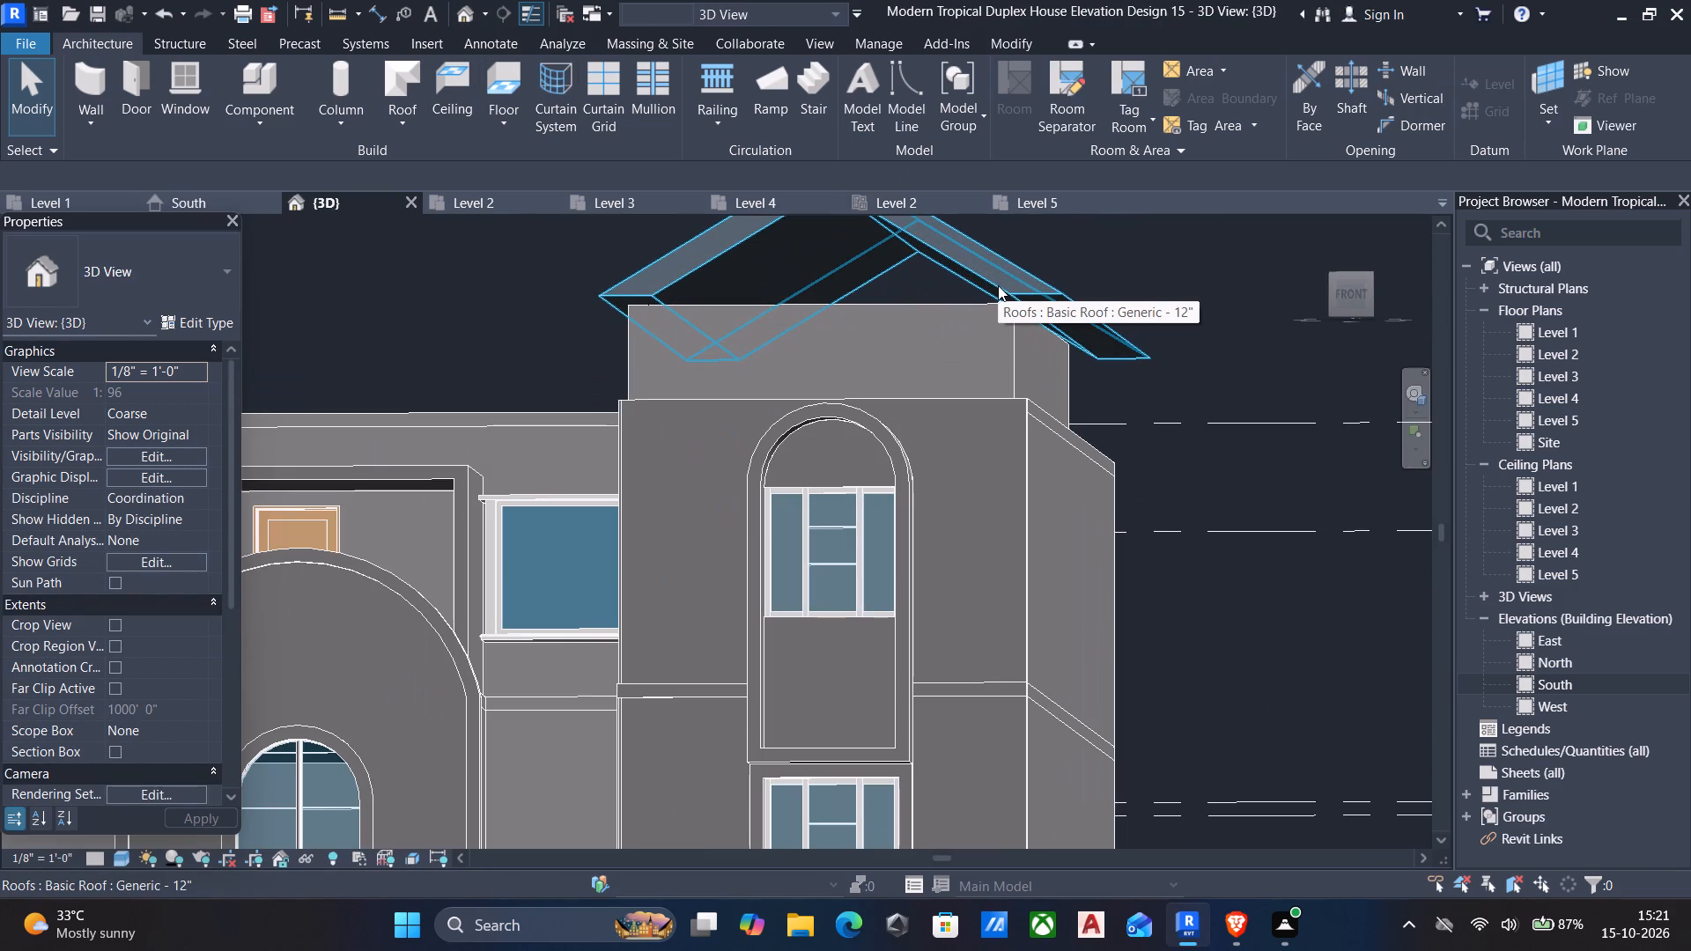
{"action": "middle_click_drag", "start_coordinate": [762, 294], "coordinate": [800, 337], "text": "shift"}
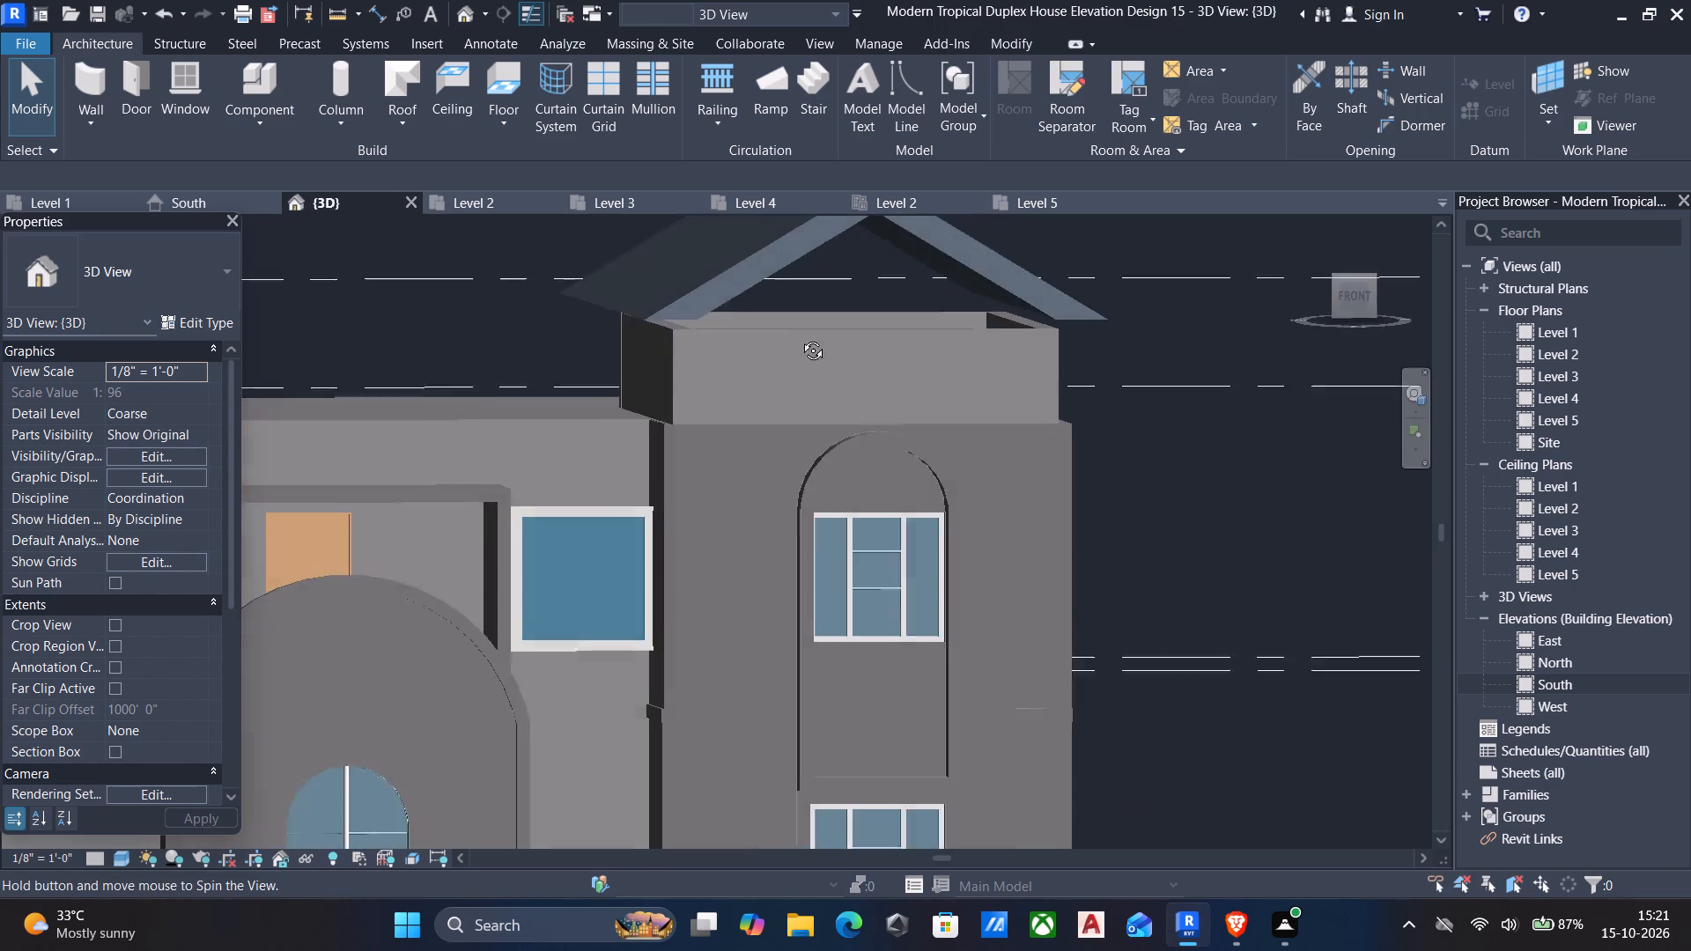
{"action": "middle_click_drag", "start_coordinate": [800, 337], "coordinate": [779, 305], "text": "shift"}
{"action": "middle_click_drag", "start_coordinate": [956, 320], "coordinate": [932, 395]}
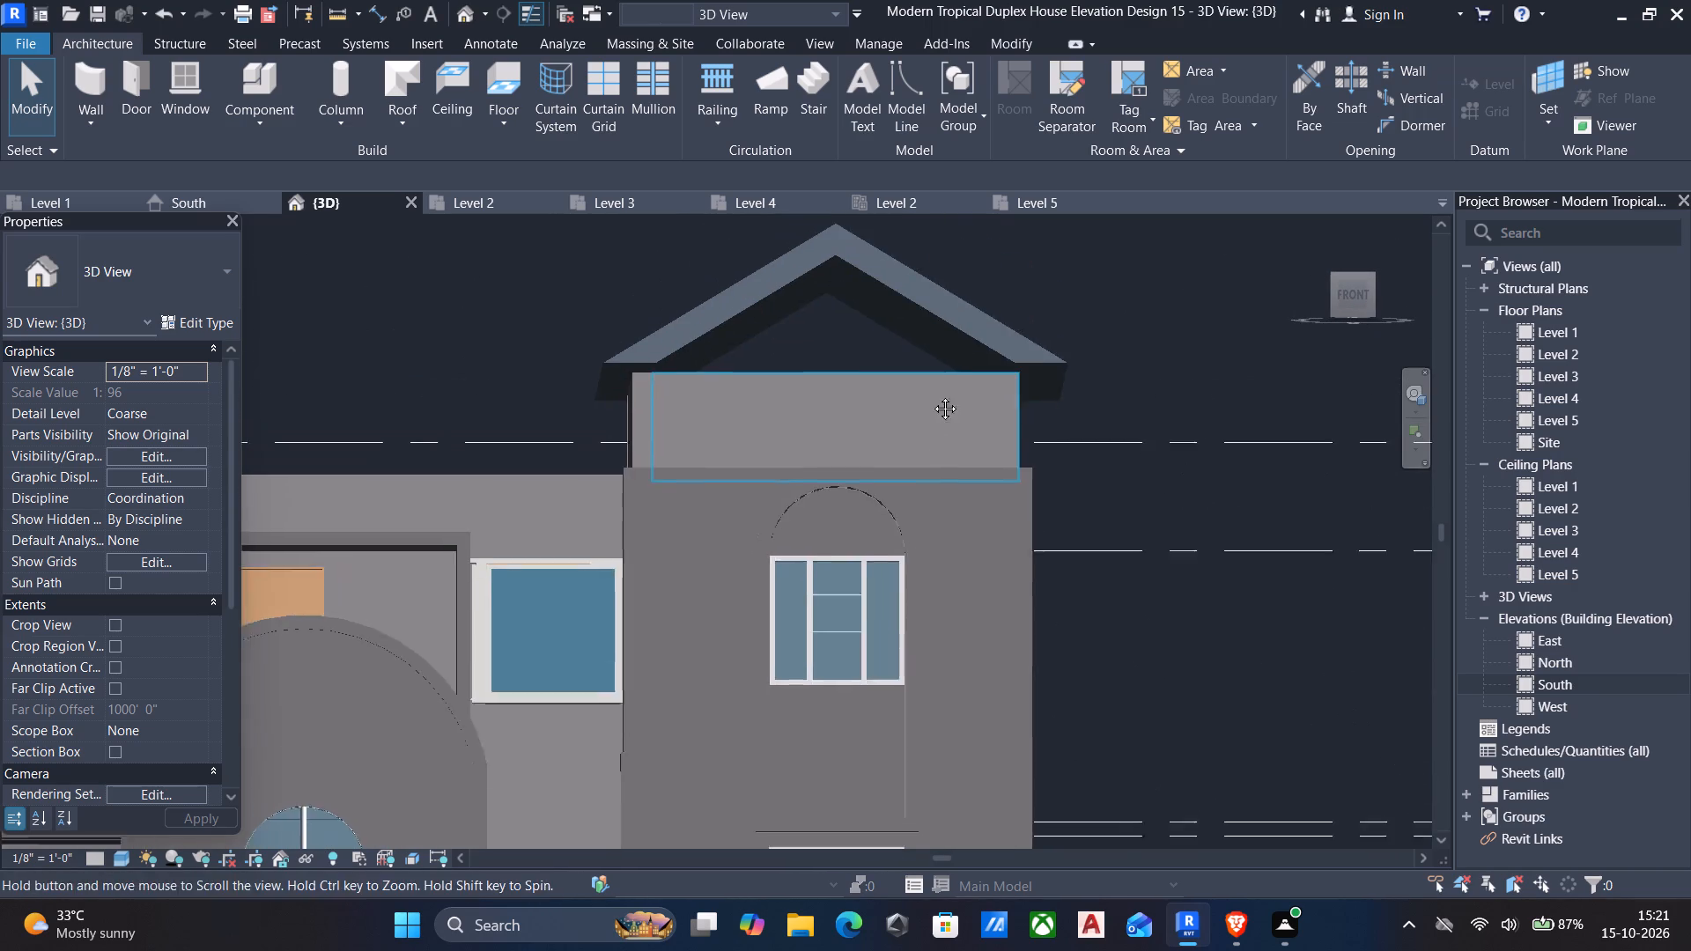
{"action": "middle_click_drag", "start_coordinate": [932, 395], "coordinate": [933, 401]}
{"action": "left_click", "coordinate": [1348, 293]}
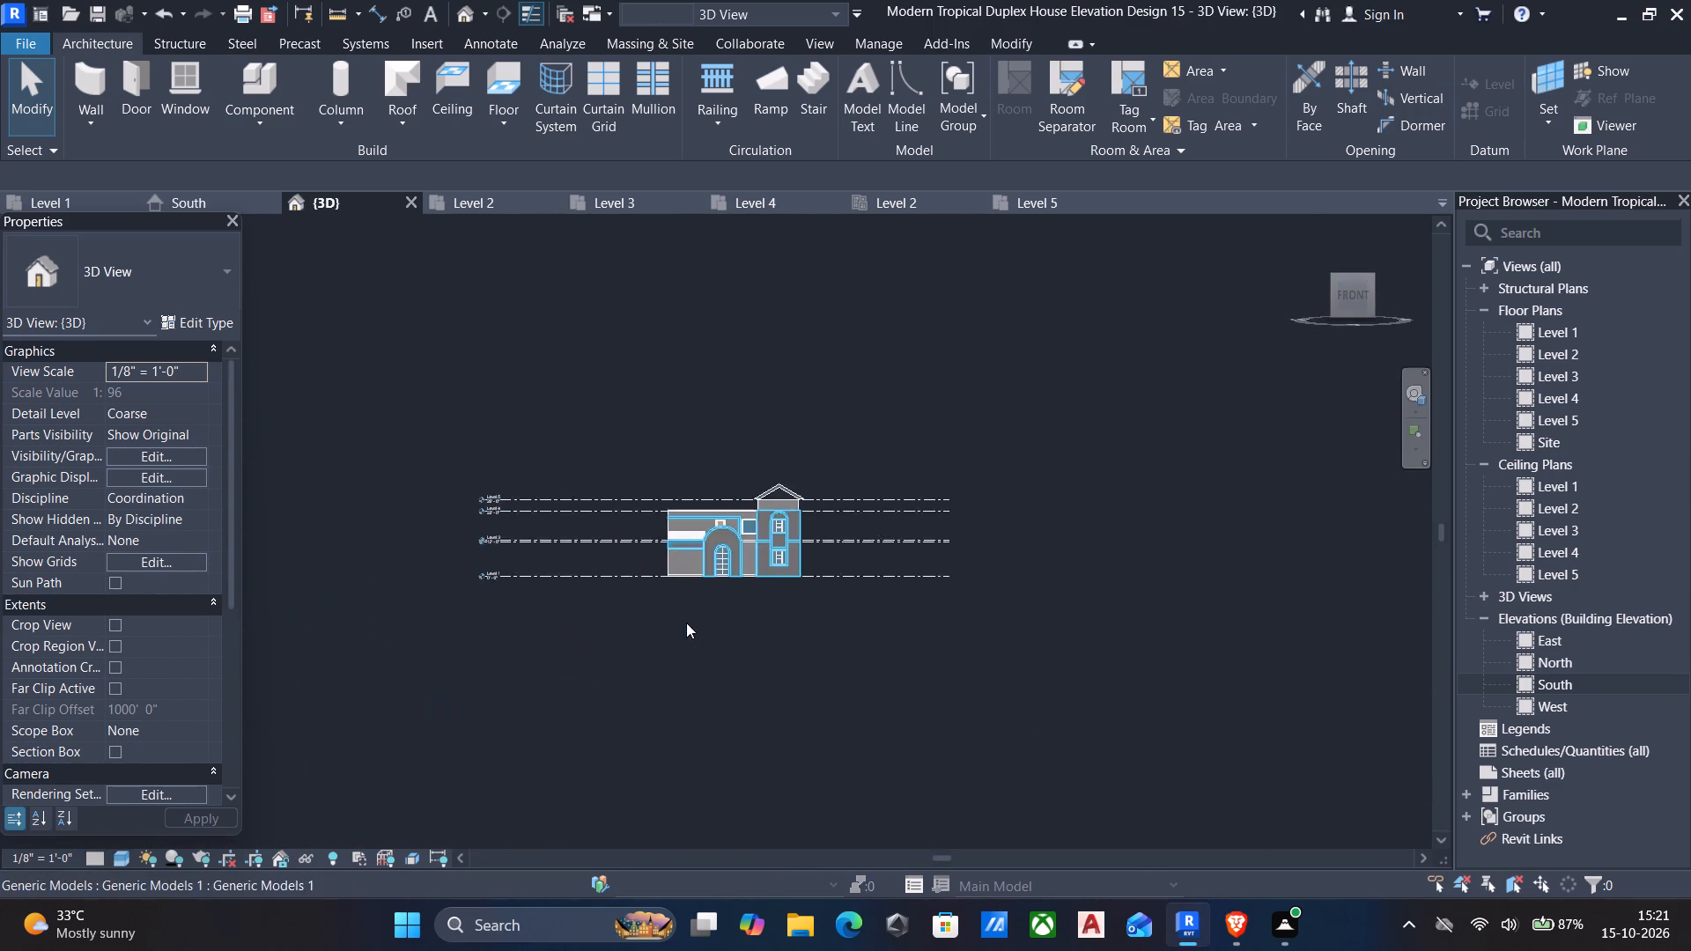
{"action": "scroll", "coordinate": [694, 605], "scroll_direction": "up", "scroll_amount": 5}
{"action": "scroll", "coordinate": [822, 459], "scroll_direction": "up", "scroll_amount": 11}
{"action": "scroll", "coordinate": [835, 571], "scroll_direction": "up", "scroll_amount": 6}
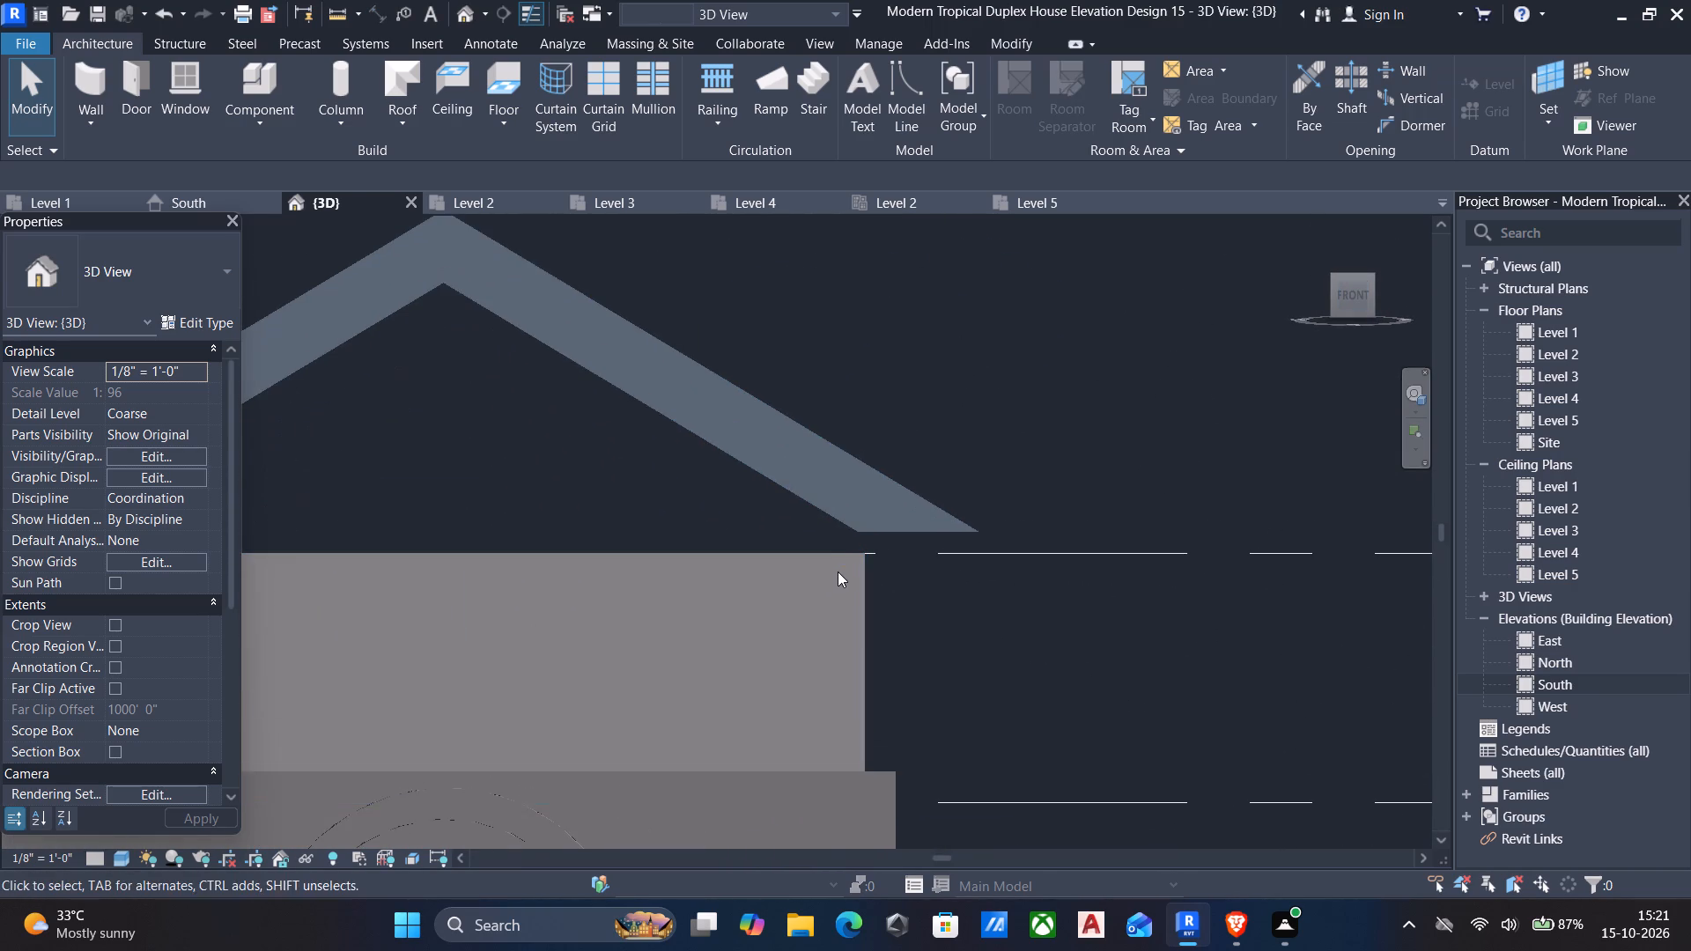
{"action": "left_click", "coordinate": [852, 527]}
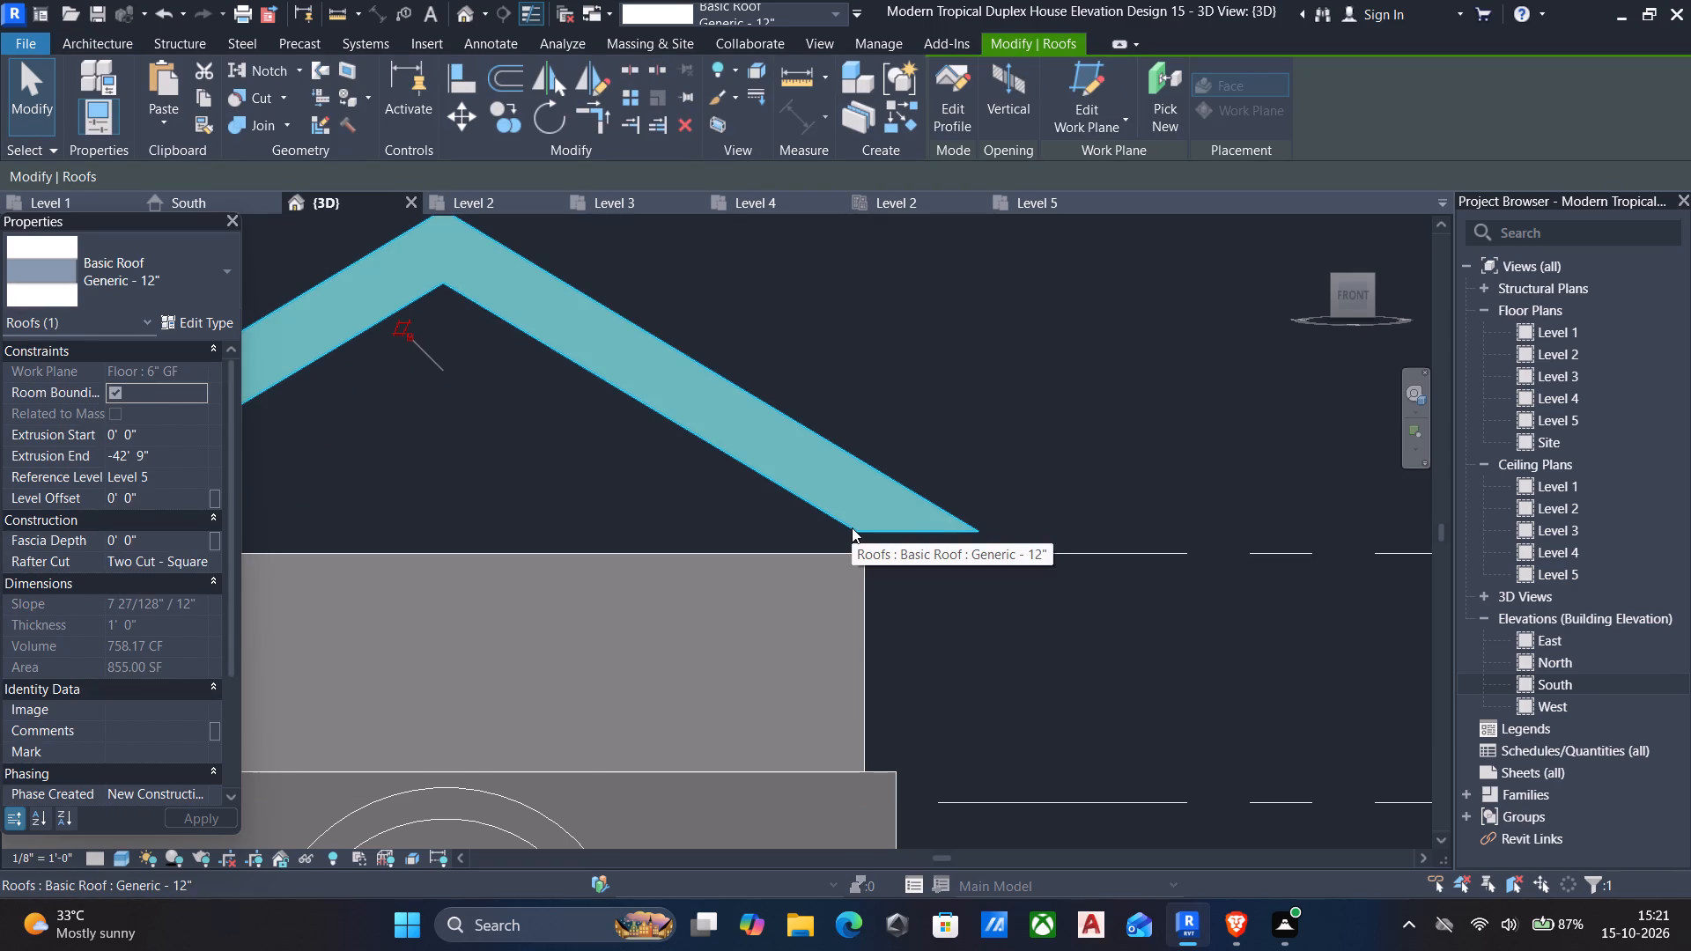
{"action": "left_click", "coordinate": [190, 563]}
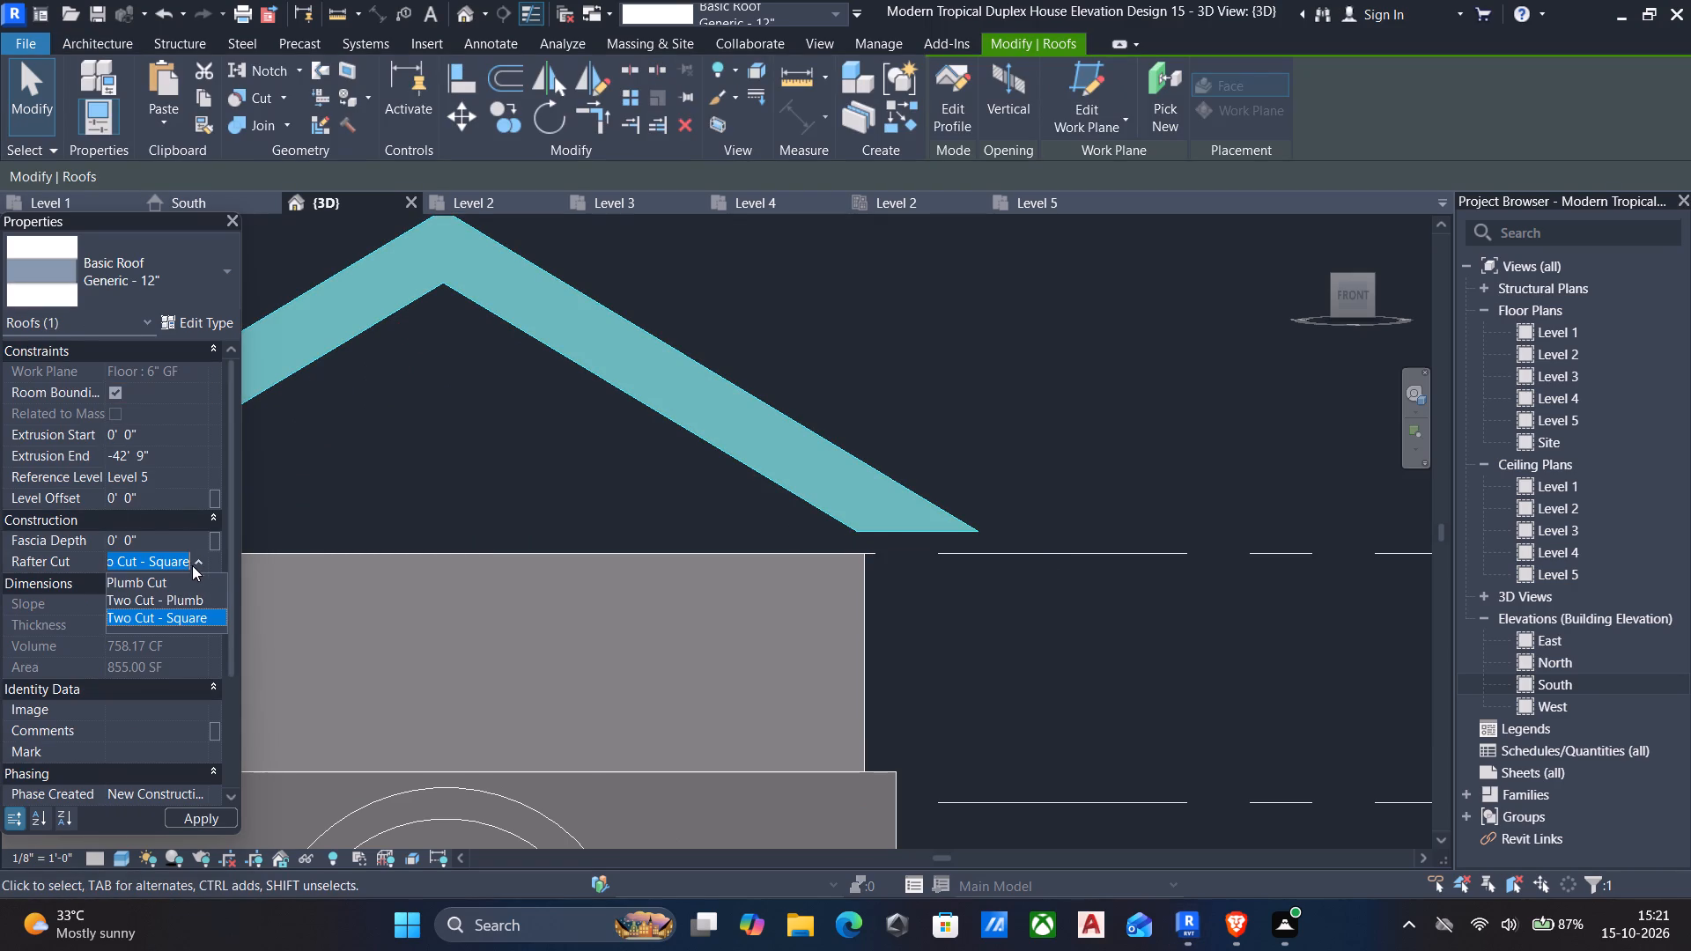
{"action": "left_click", "coordinate": [192, 596]}
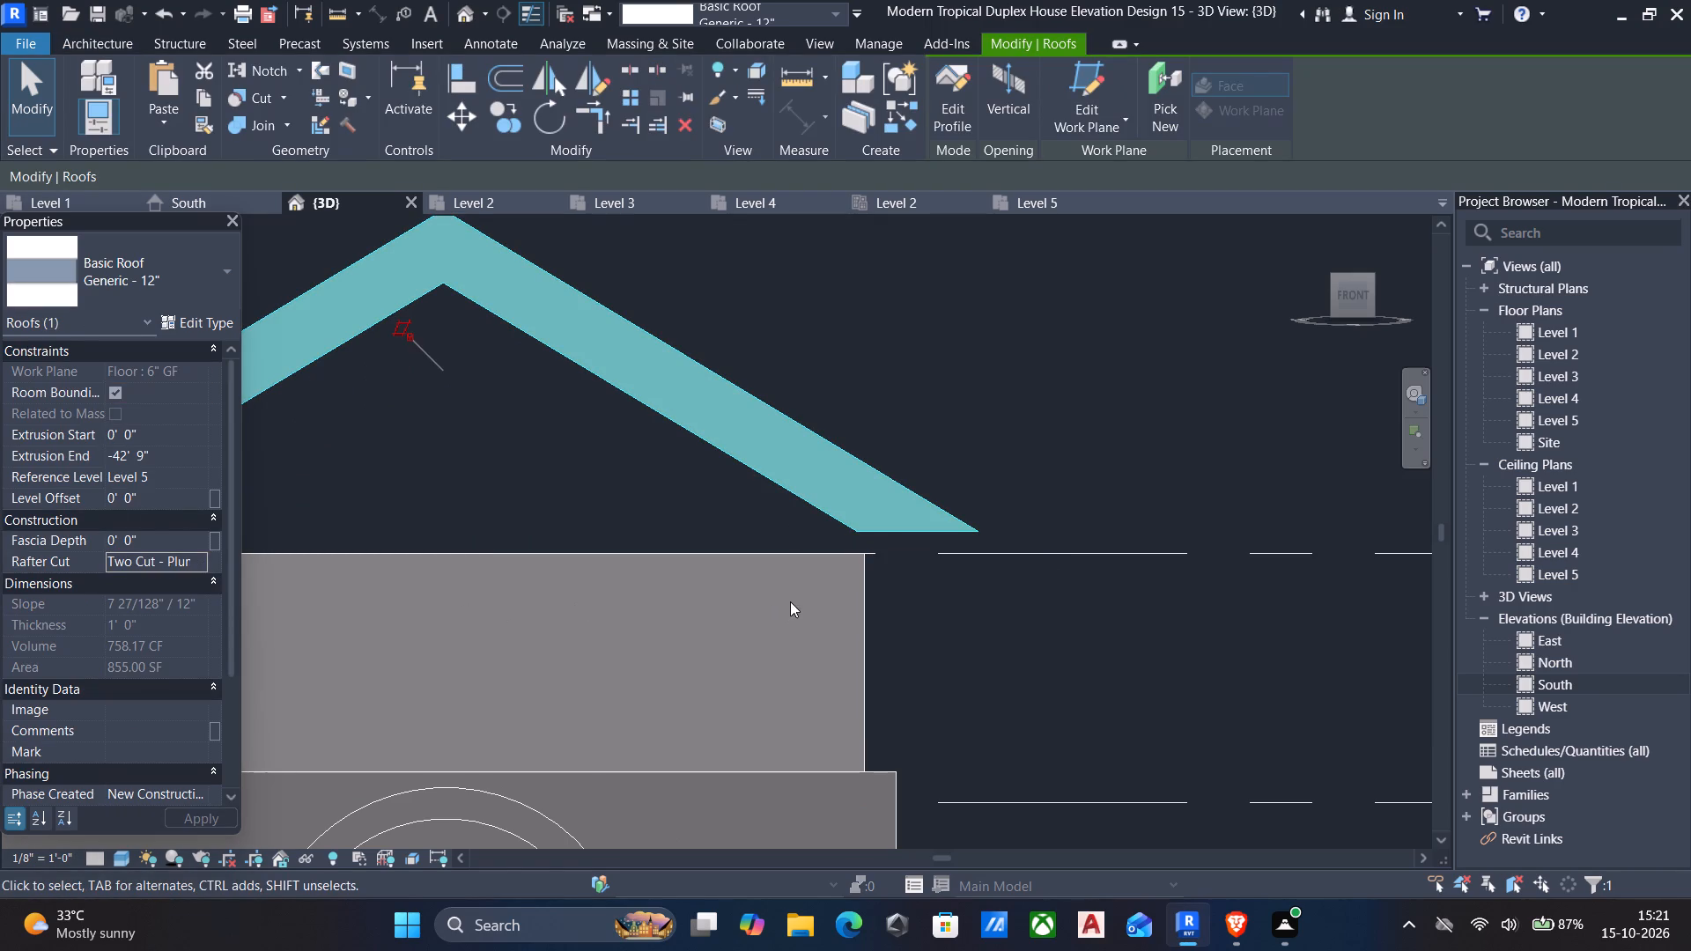
{"action": "middle_click_drag", "start_coordinate": [790, 601], "coordinate": [887, 557]}
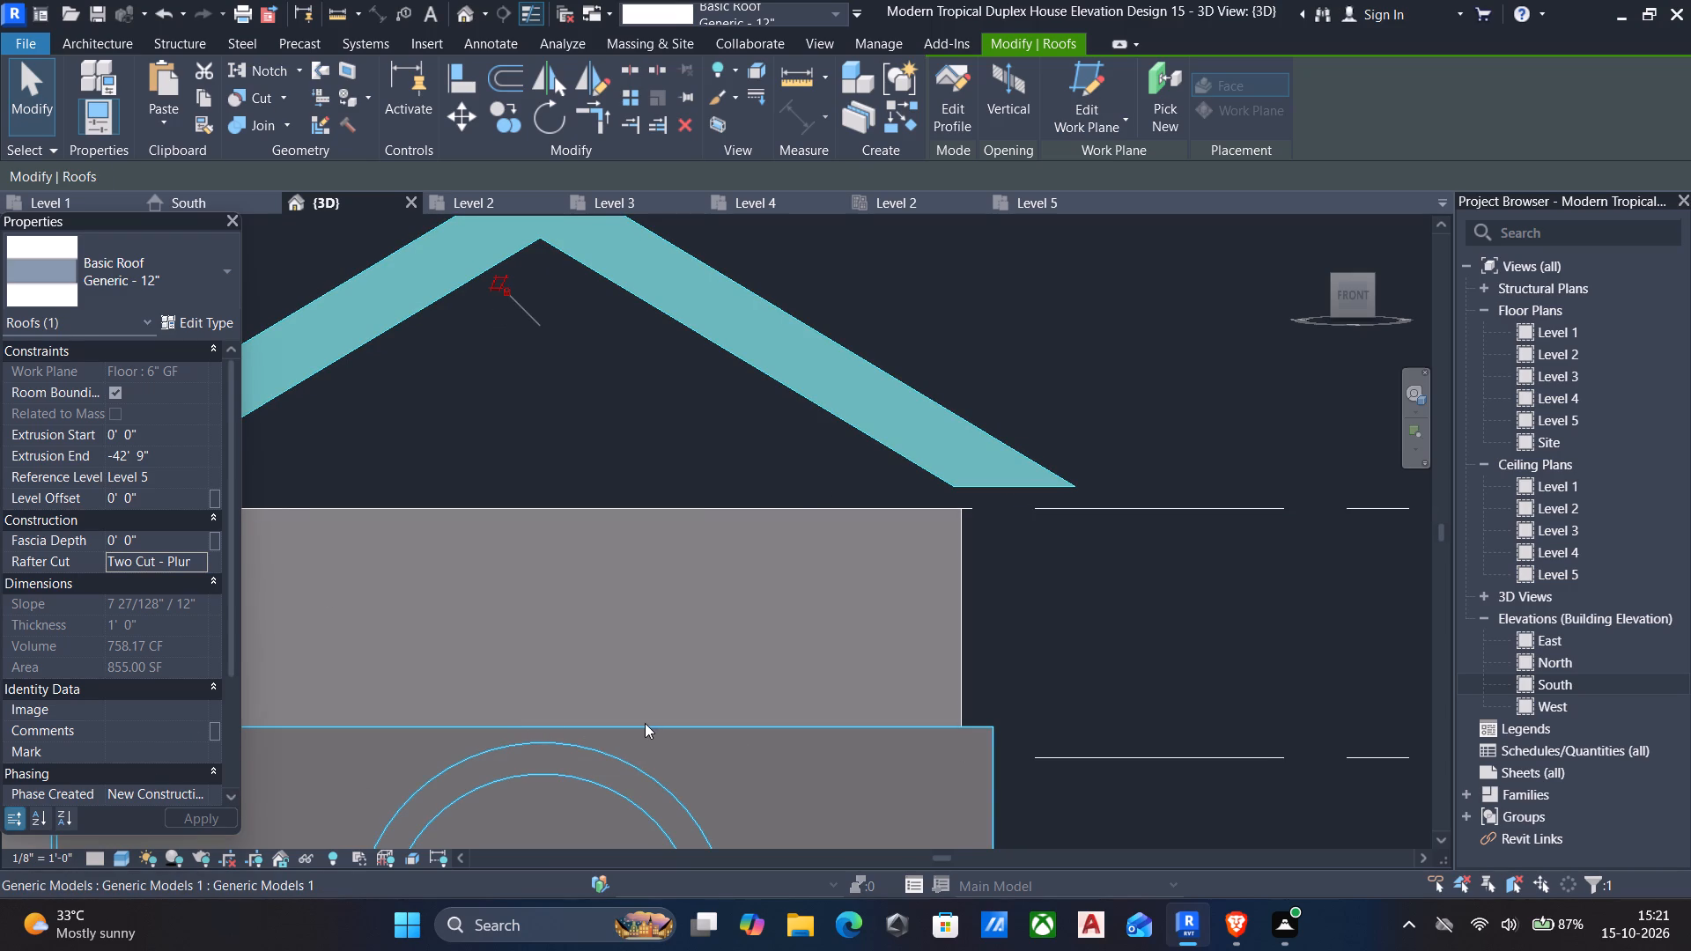
{"action": "key", "text": "Escape"}
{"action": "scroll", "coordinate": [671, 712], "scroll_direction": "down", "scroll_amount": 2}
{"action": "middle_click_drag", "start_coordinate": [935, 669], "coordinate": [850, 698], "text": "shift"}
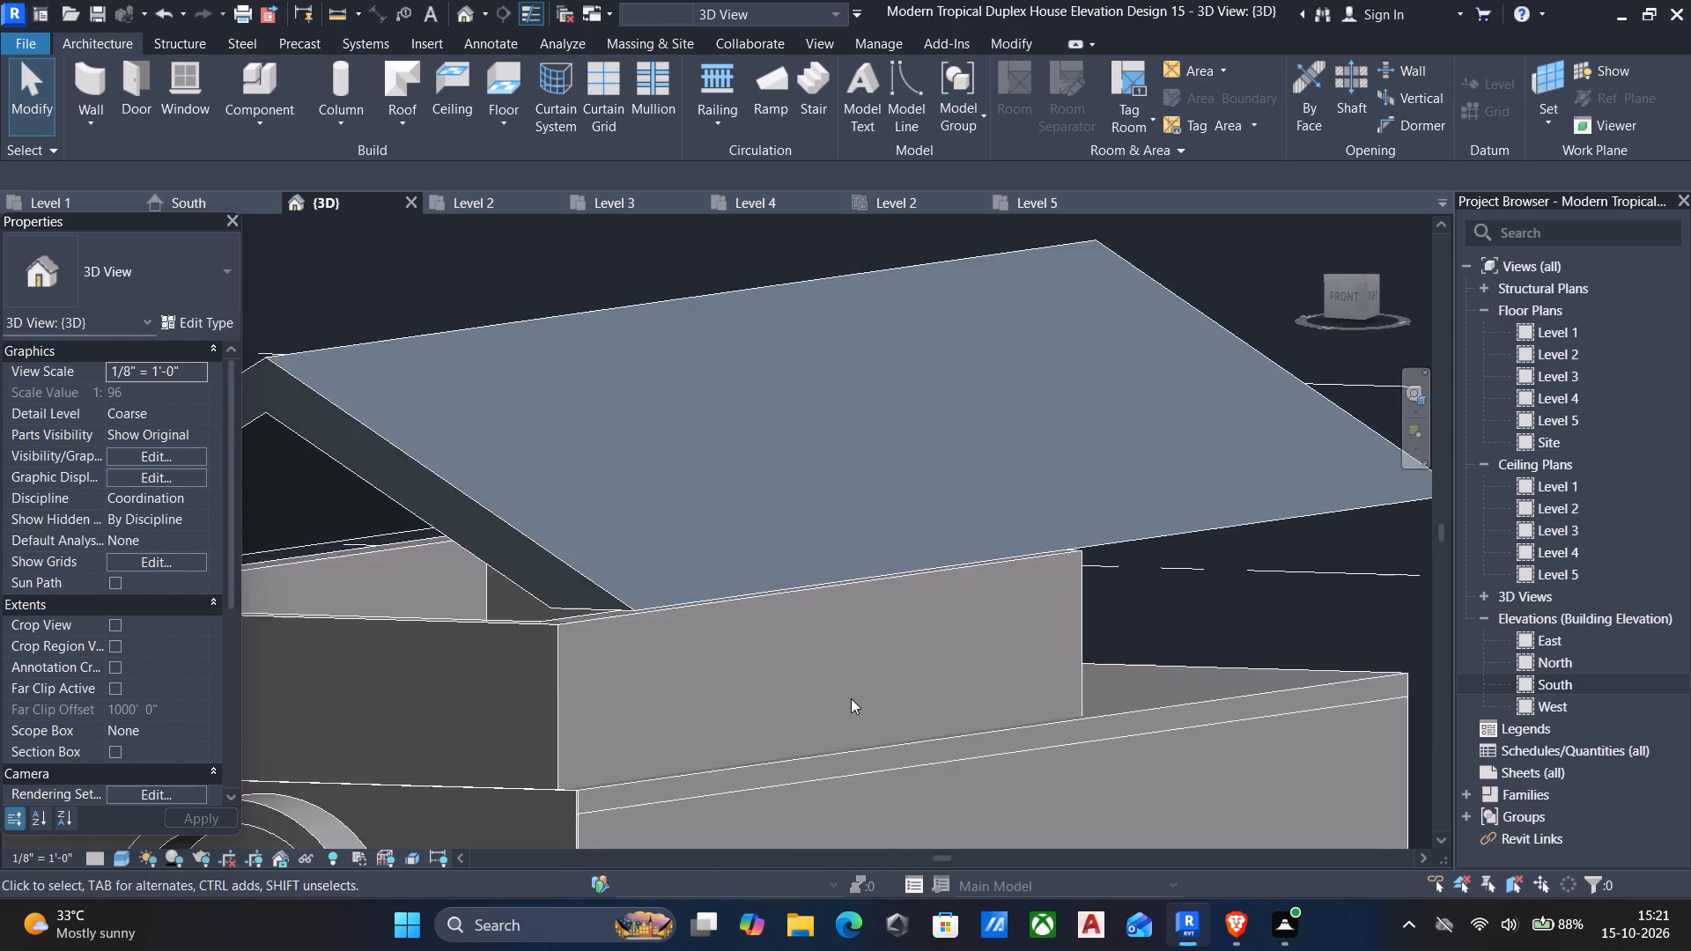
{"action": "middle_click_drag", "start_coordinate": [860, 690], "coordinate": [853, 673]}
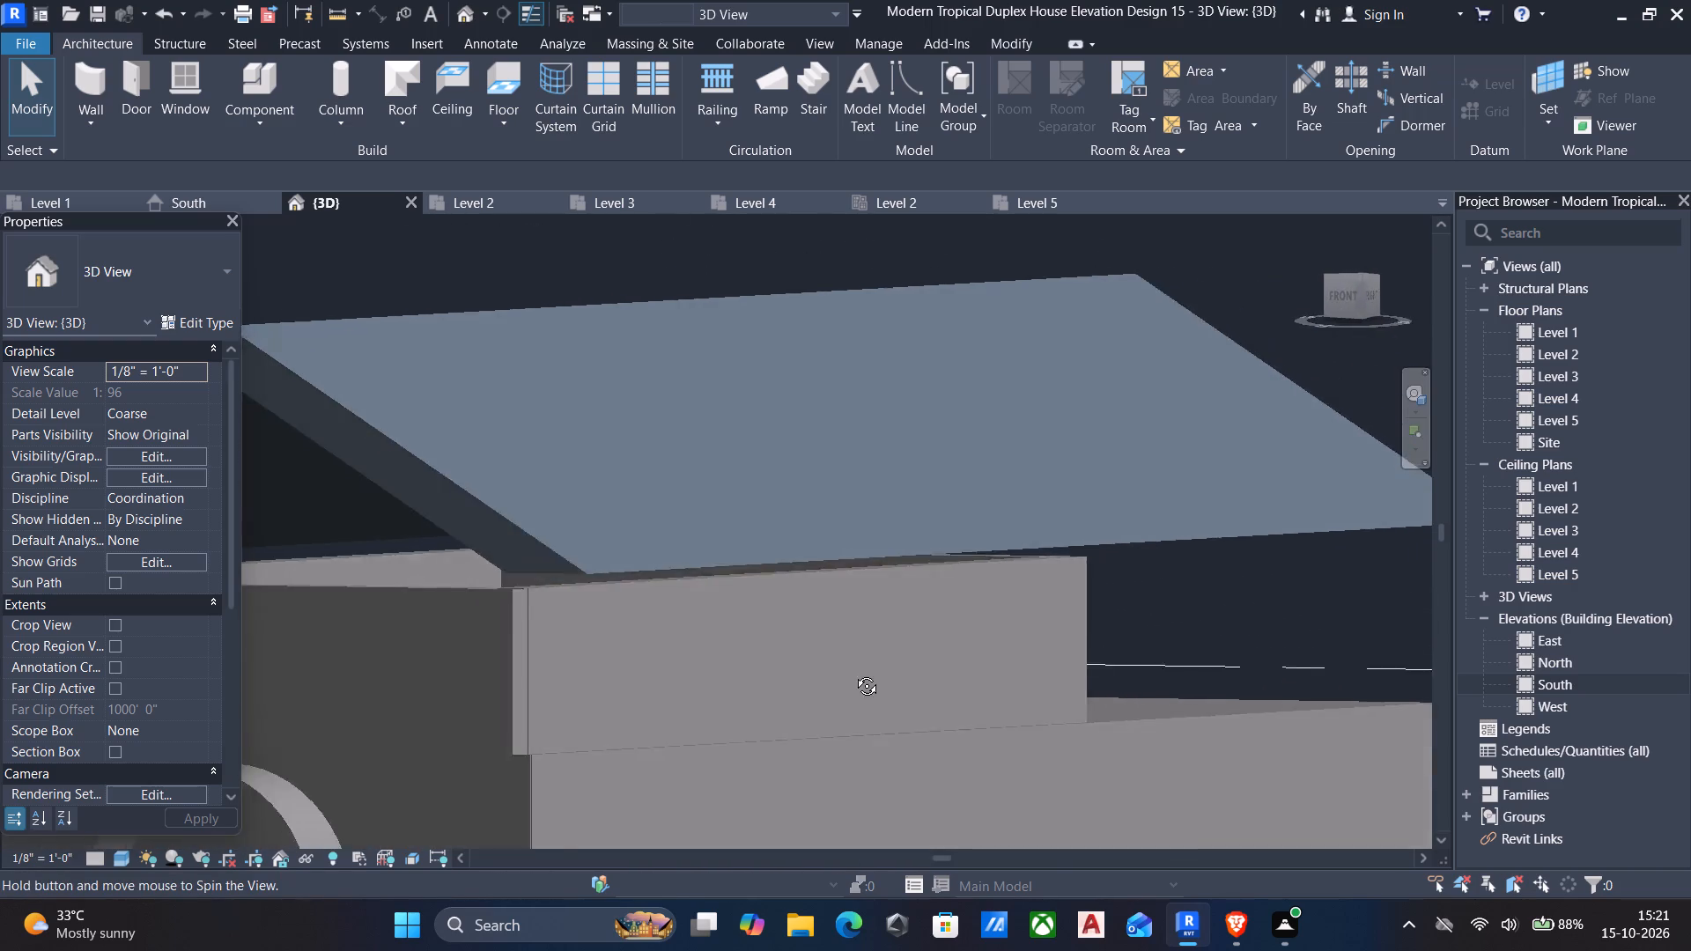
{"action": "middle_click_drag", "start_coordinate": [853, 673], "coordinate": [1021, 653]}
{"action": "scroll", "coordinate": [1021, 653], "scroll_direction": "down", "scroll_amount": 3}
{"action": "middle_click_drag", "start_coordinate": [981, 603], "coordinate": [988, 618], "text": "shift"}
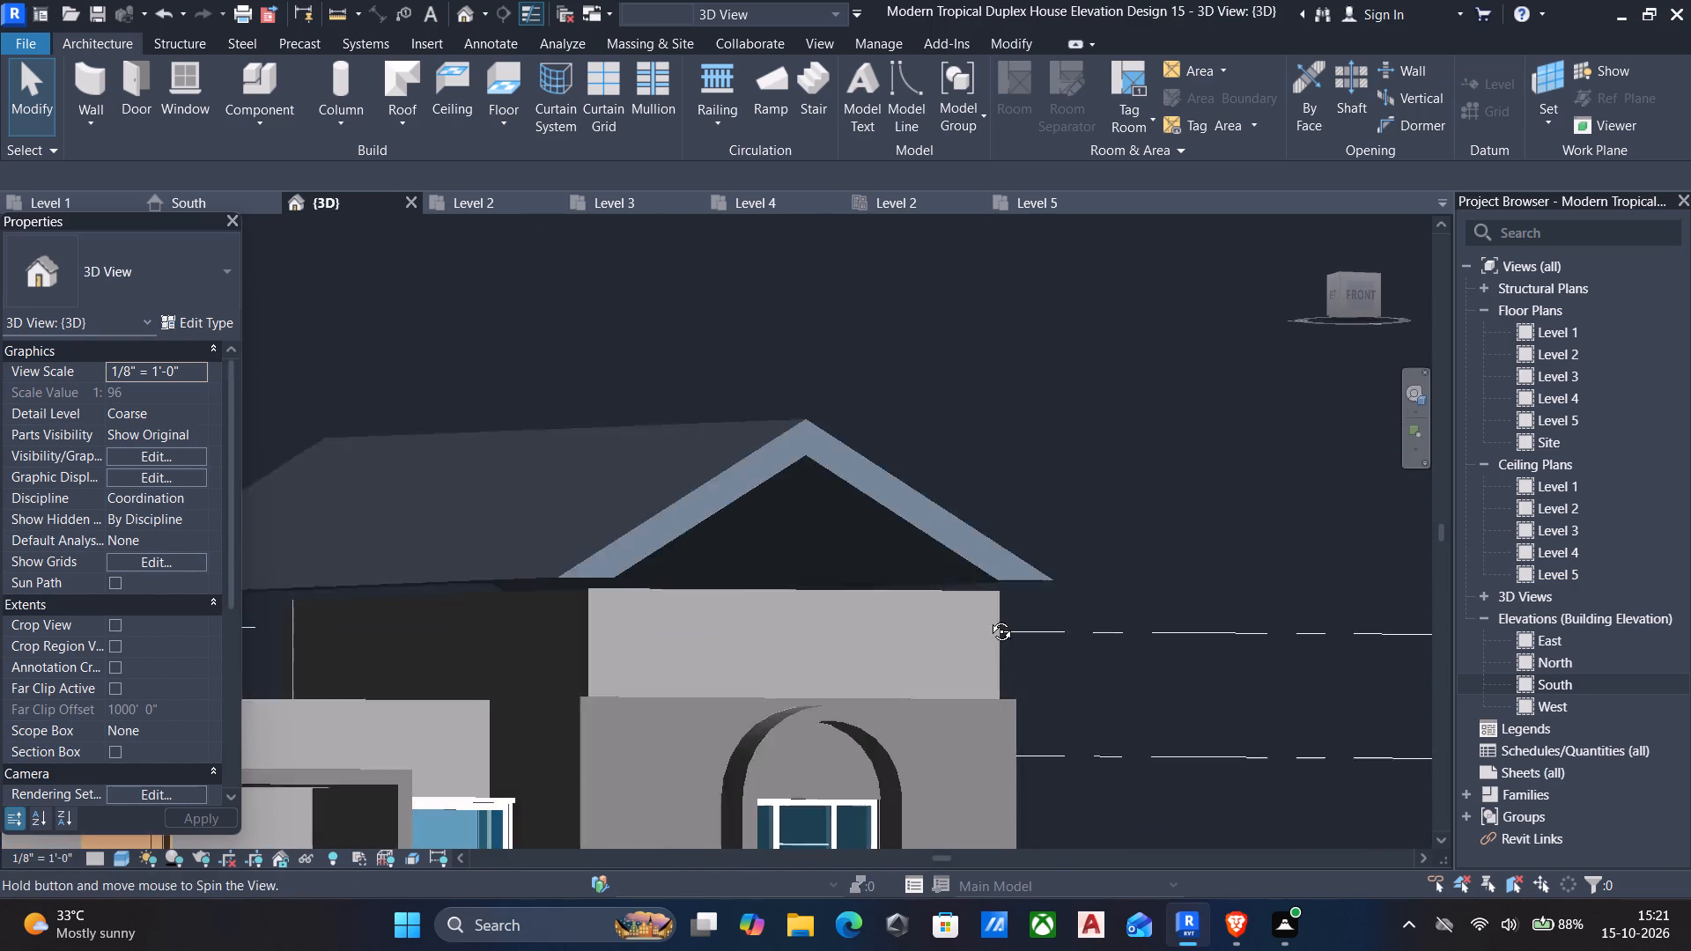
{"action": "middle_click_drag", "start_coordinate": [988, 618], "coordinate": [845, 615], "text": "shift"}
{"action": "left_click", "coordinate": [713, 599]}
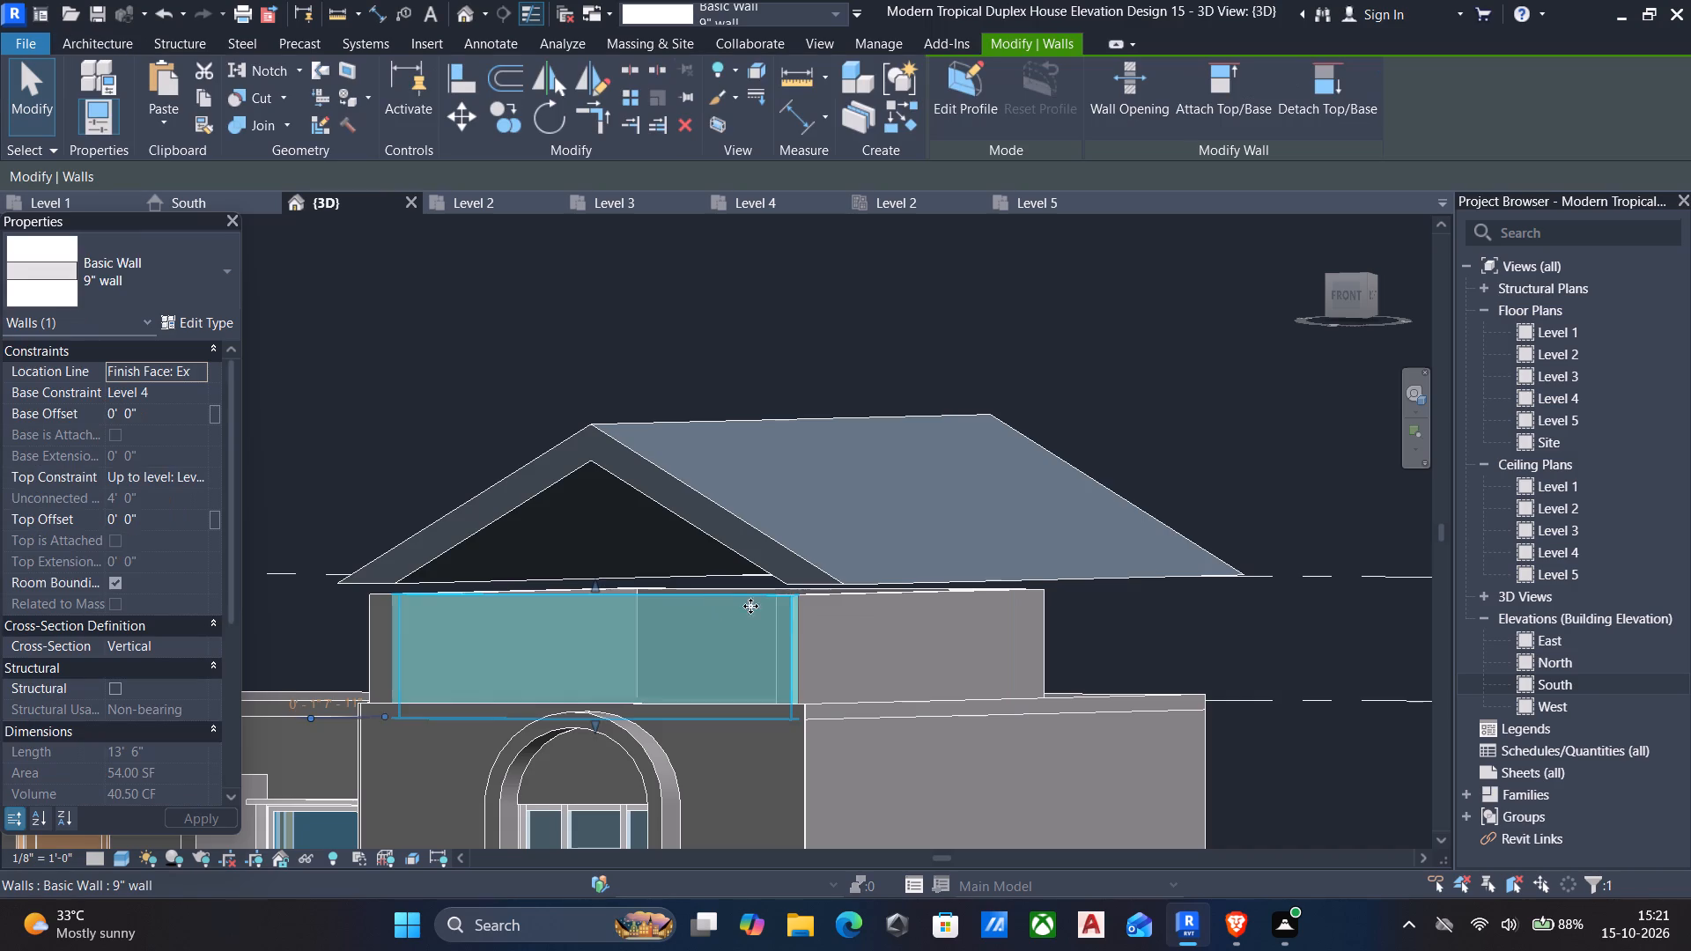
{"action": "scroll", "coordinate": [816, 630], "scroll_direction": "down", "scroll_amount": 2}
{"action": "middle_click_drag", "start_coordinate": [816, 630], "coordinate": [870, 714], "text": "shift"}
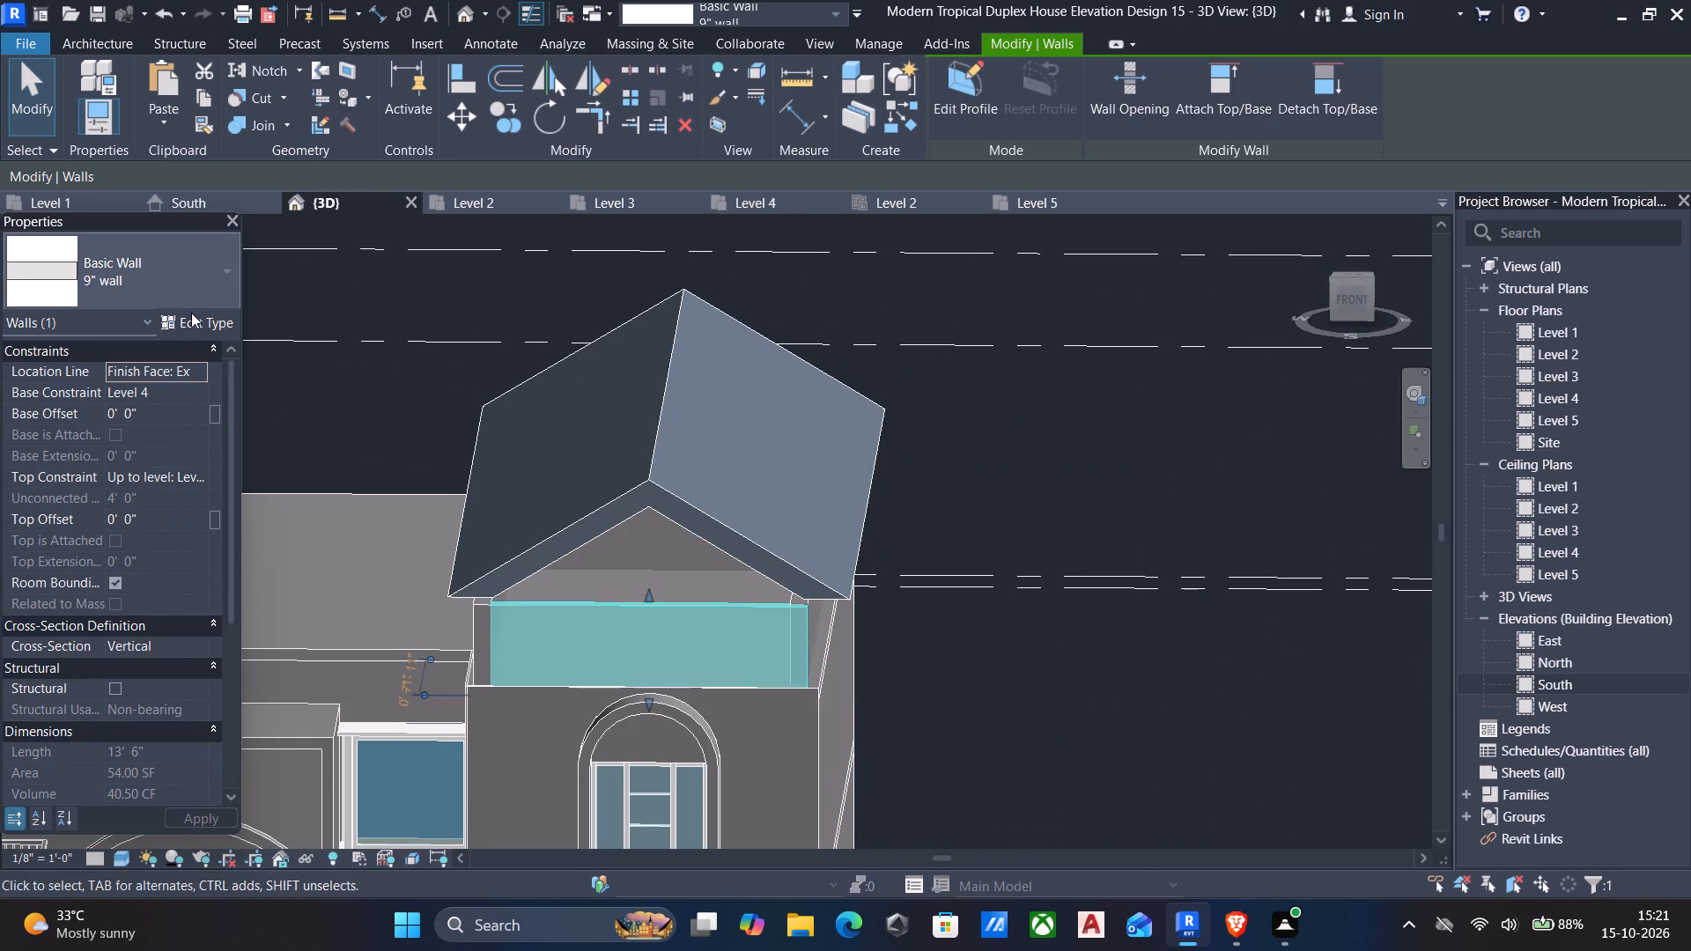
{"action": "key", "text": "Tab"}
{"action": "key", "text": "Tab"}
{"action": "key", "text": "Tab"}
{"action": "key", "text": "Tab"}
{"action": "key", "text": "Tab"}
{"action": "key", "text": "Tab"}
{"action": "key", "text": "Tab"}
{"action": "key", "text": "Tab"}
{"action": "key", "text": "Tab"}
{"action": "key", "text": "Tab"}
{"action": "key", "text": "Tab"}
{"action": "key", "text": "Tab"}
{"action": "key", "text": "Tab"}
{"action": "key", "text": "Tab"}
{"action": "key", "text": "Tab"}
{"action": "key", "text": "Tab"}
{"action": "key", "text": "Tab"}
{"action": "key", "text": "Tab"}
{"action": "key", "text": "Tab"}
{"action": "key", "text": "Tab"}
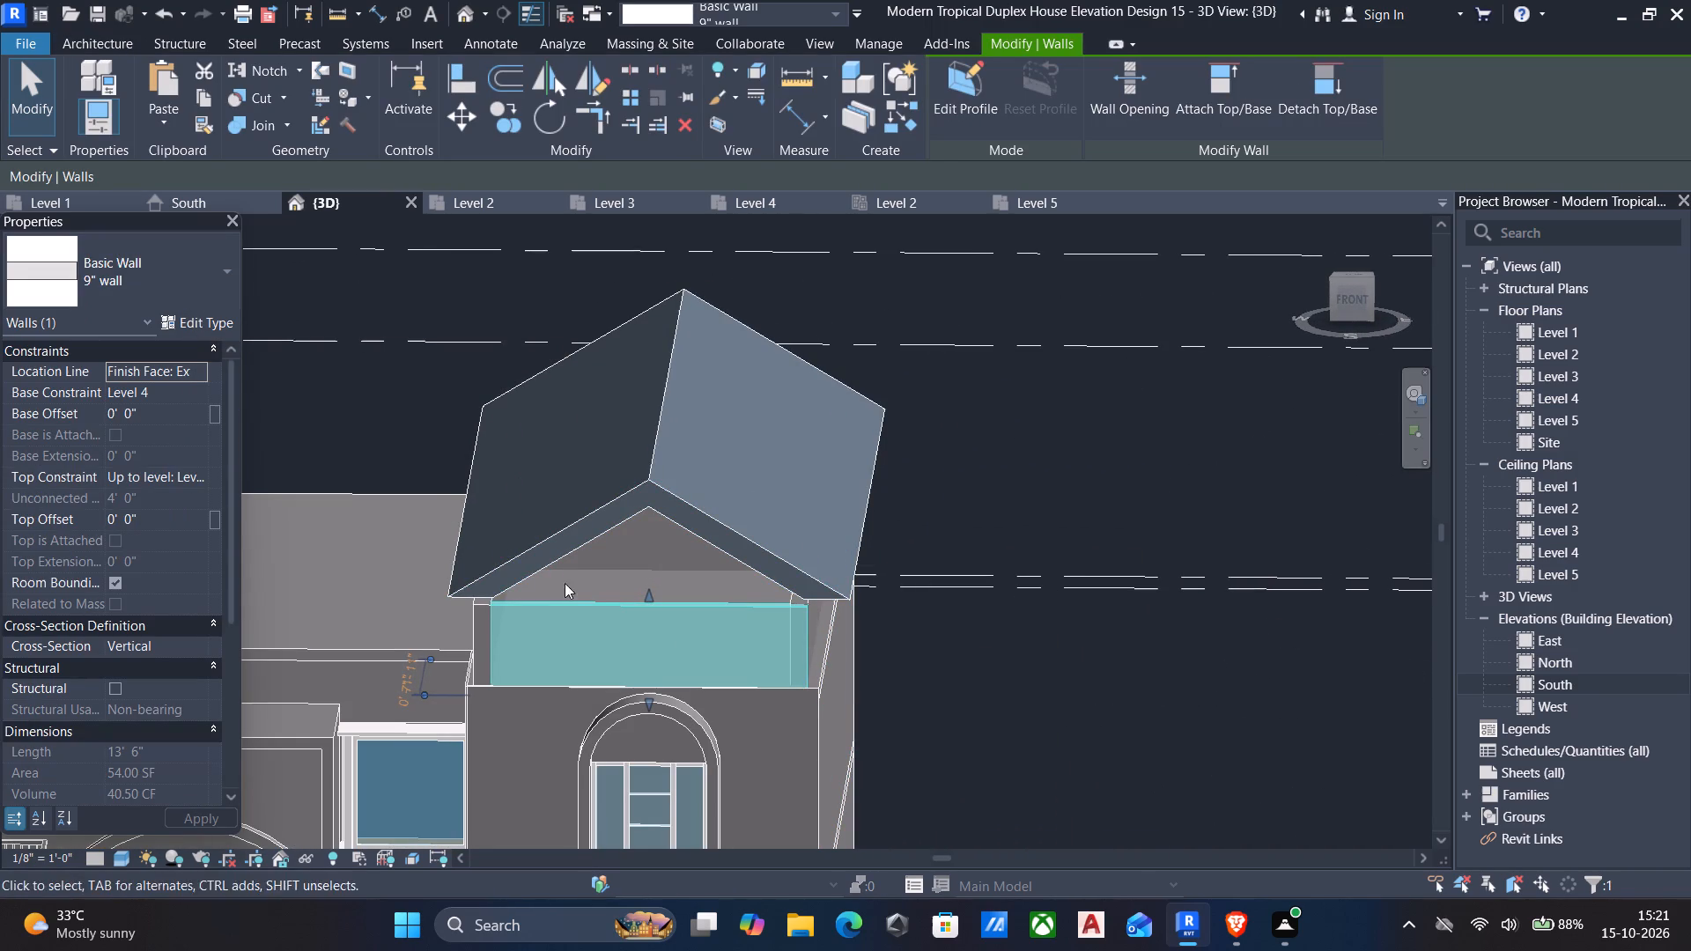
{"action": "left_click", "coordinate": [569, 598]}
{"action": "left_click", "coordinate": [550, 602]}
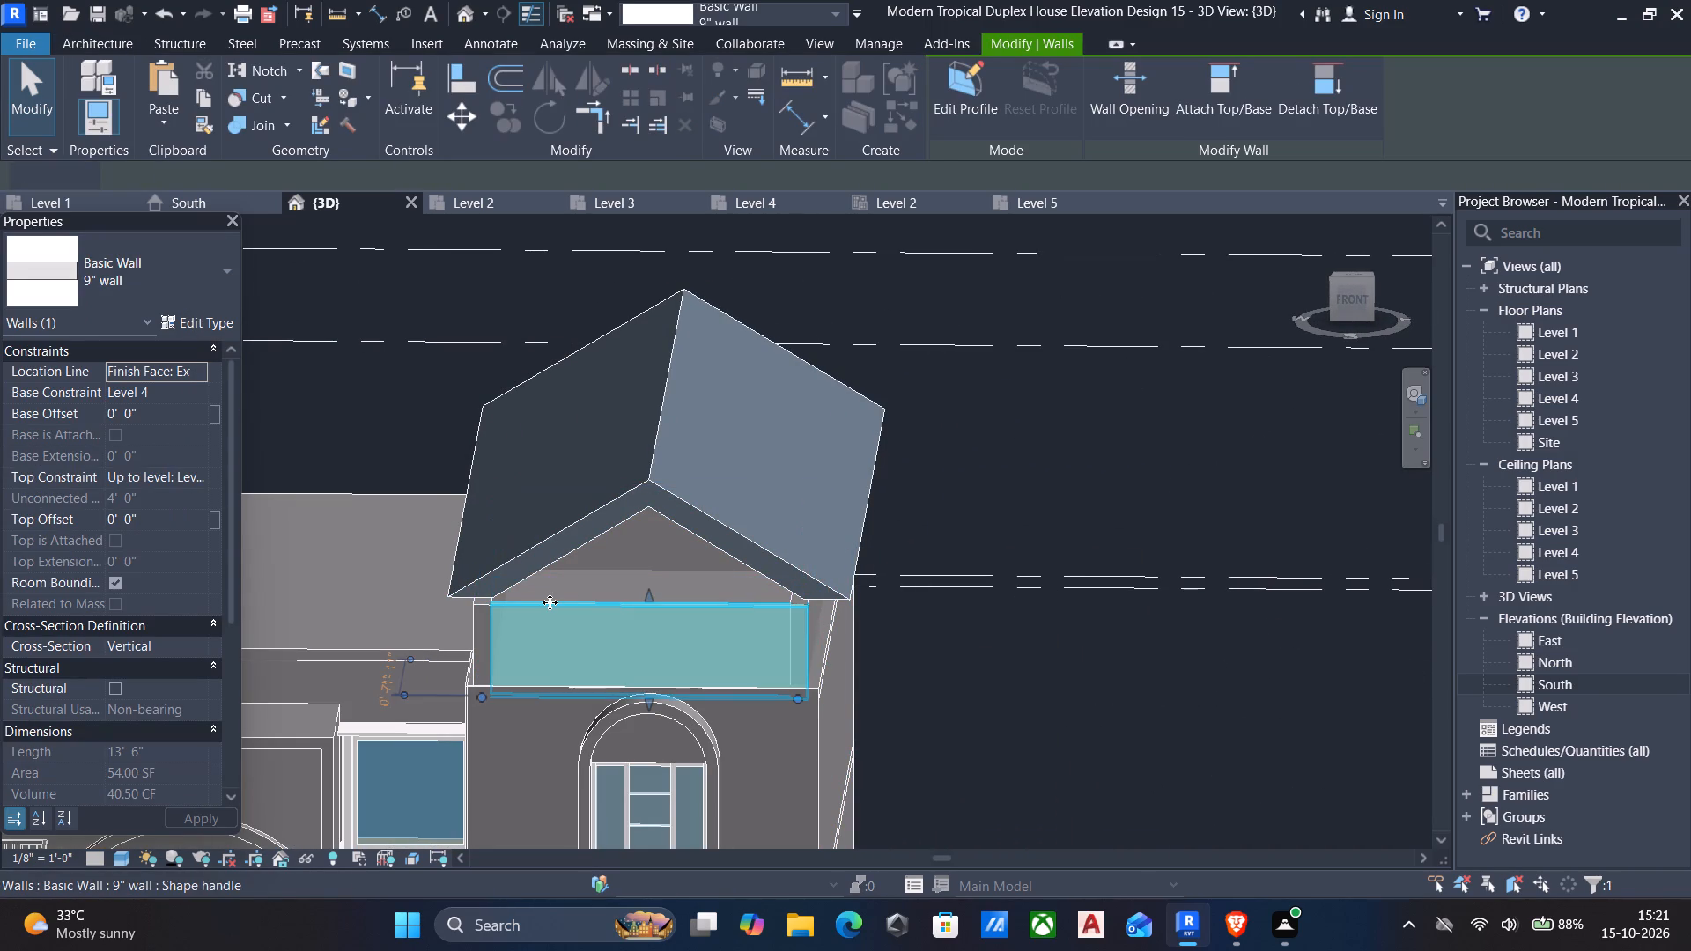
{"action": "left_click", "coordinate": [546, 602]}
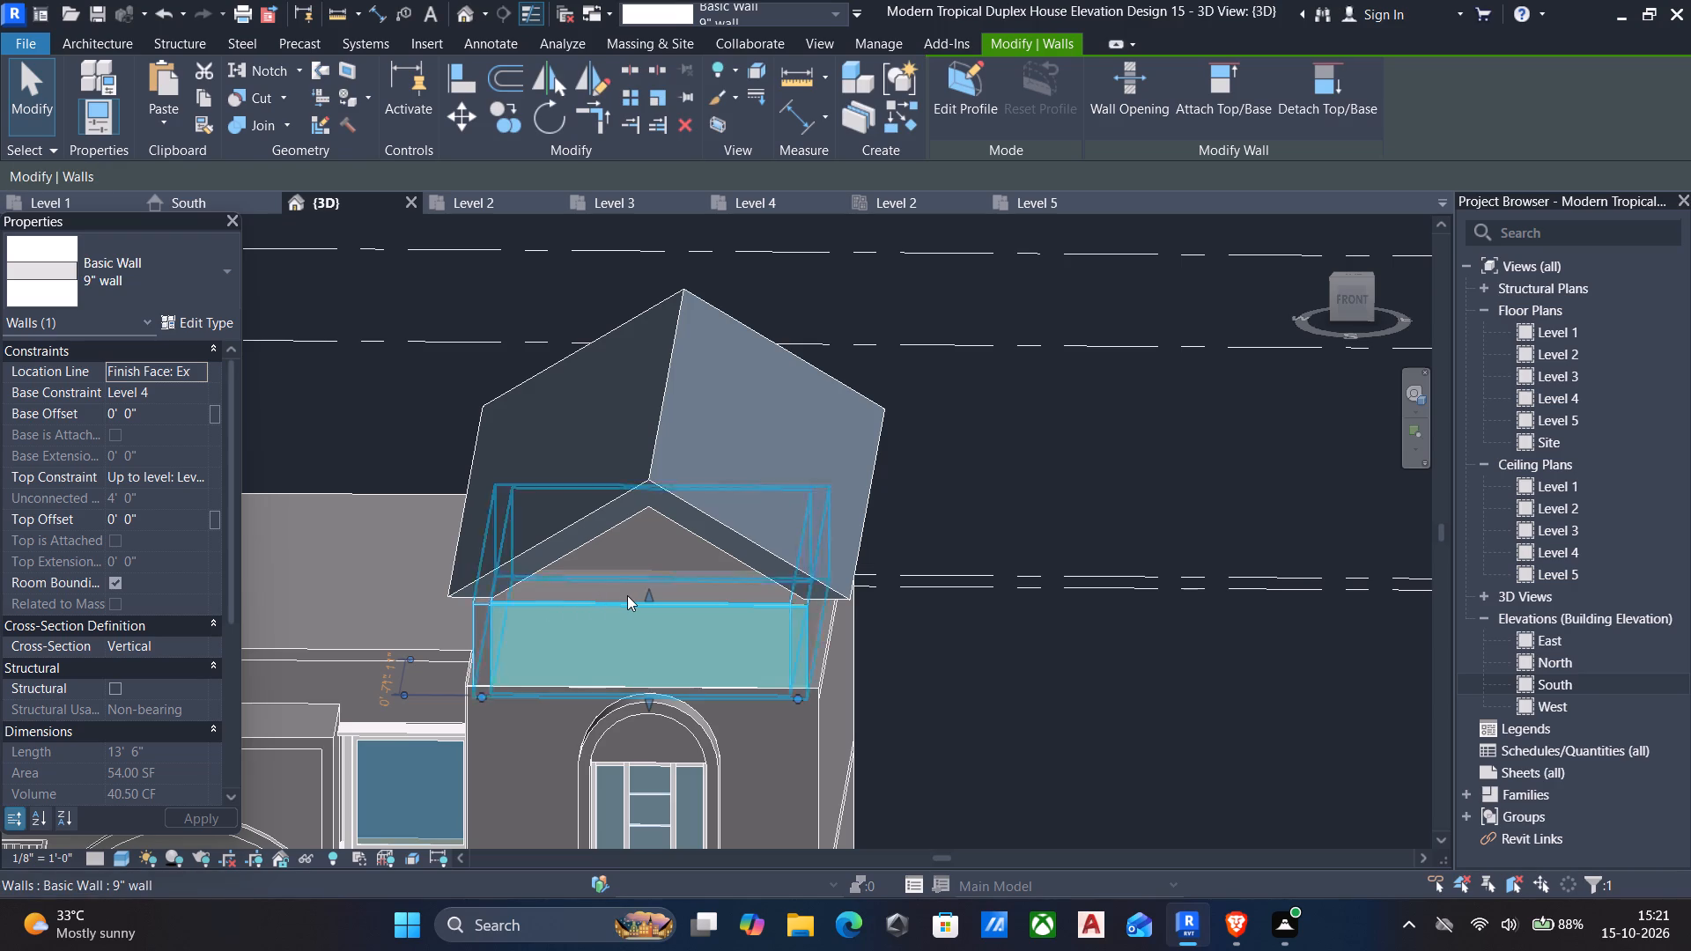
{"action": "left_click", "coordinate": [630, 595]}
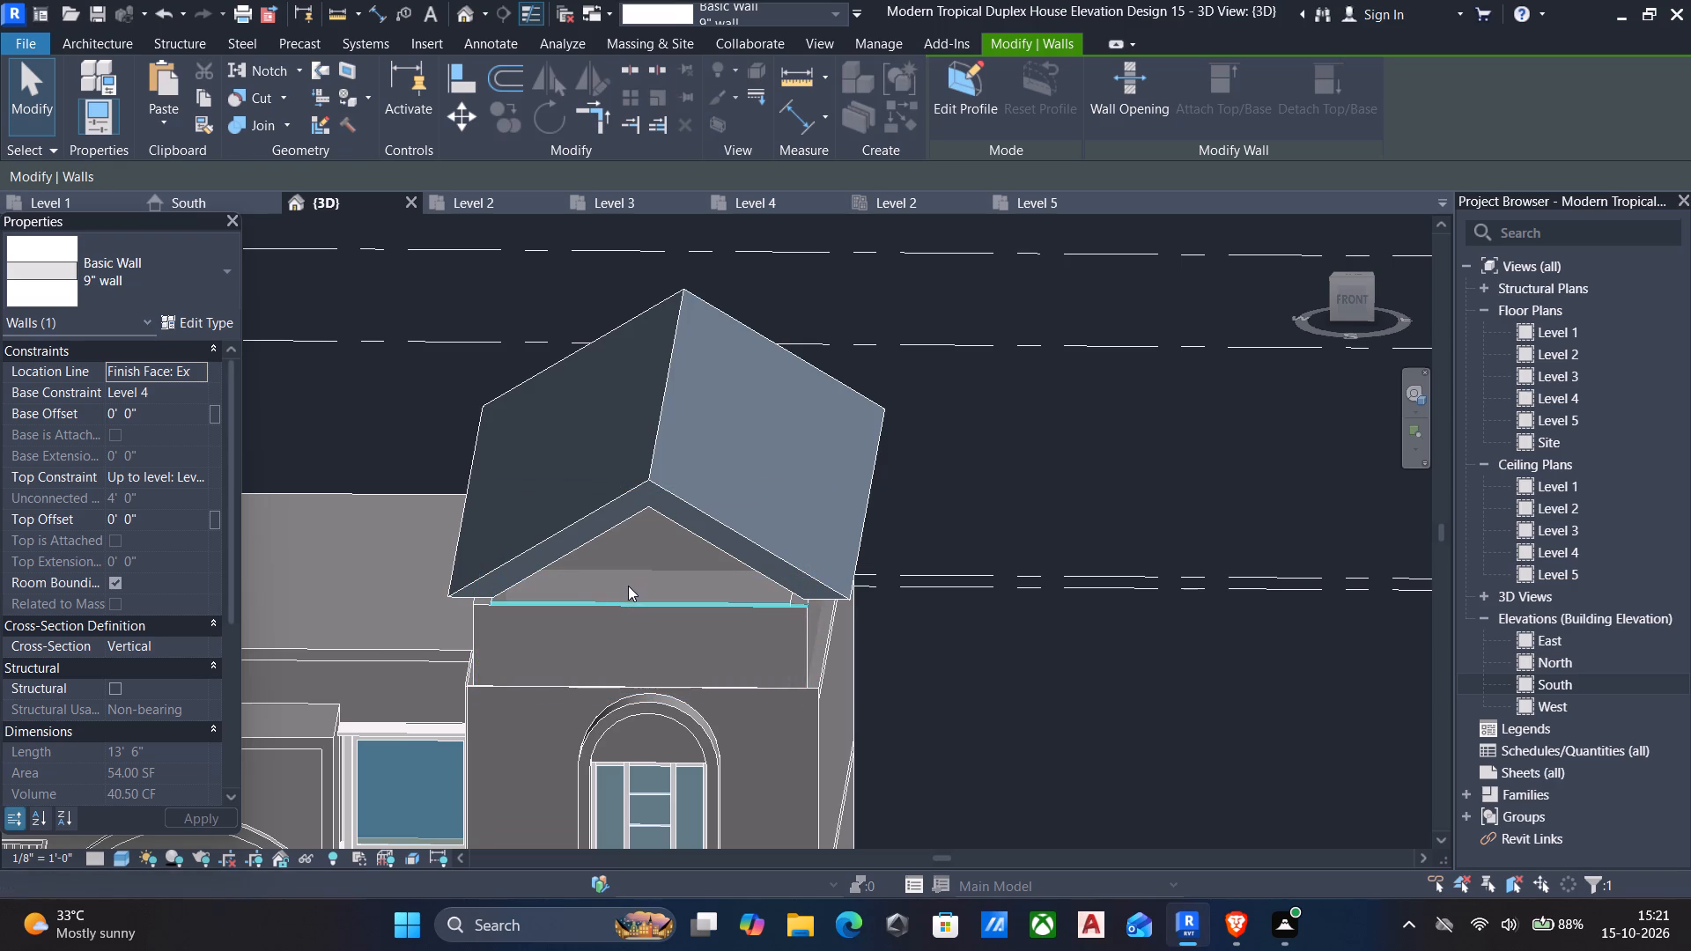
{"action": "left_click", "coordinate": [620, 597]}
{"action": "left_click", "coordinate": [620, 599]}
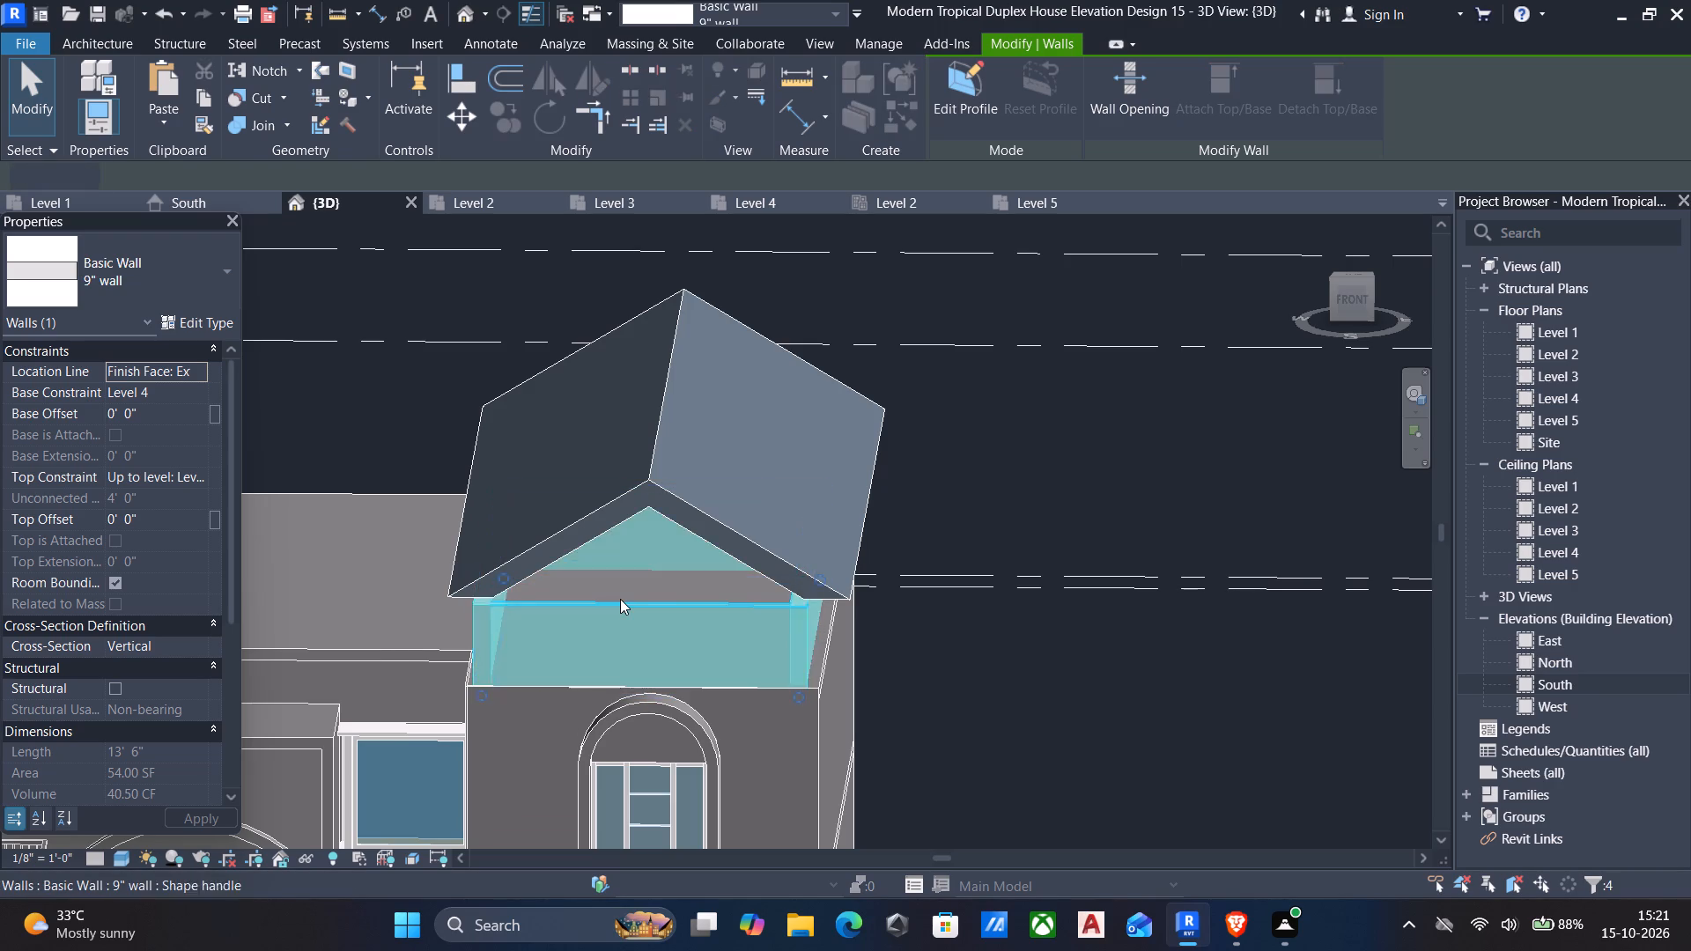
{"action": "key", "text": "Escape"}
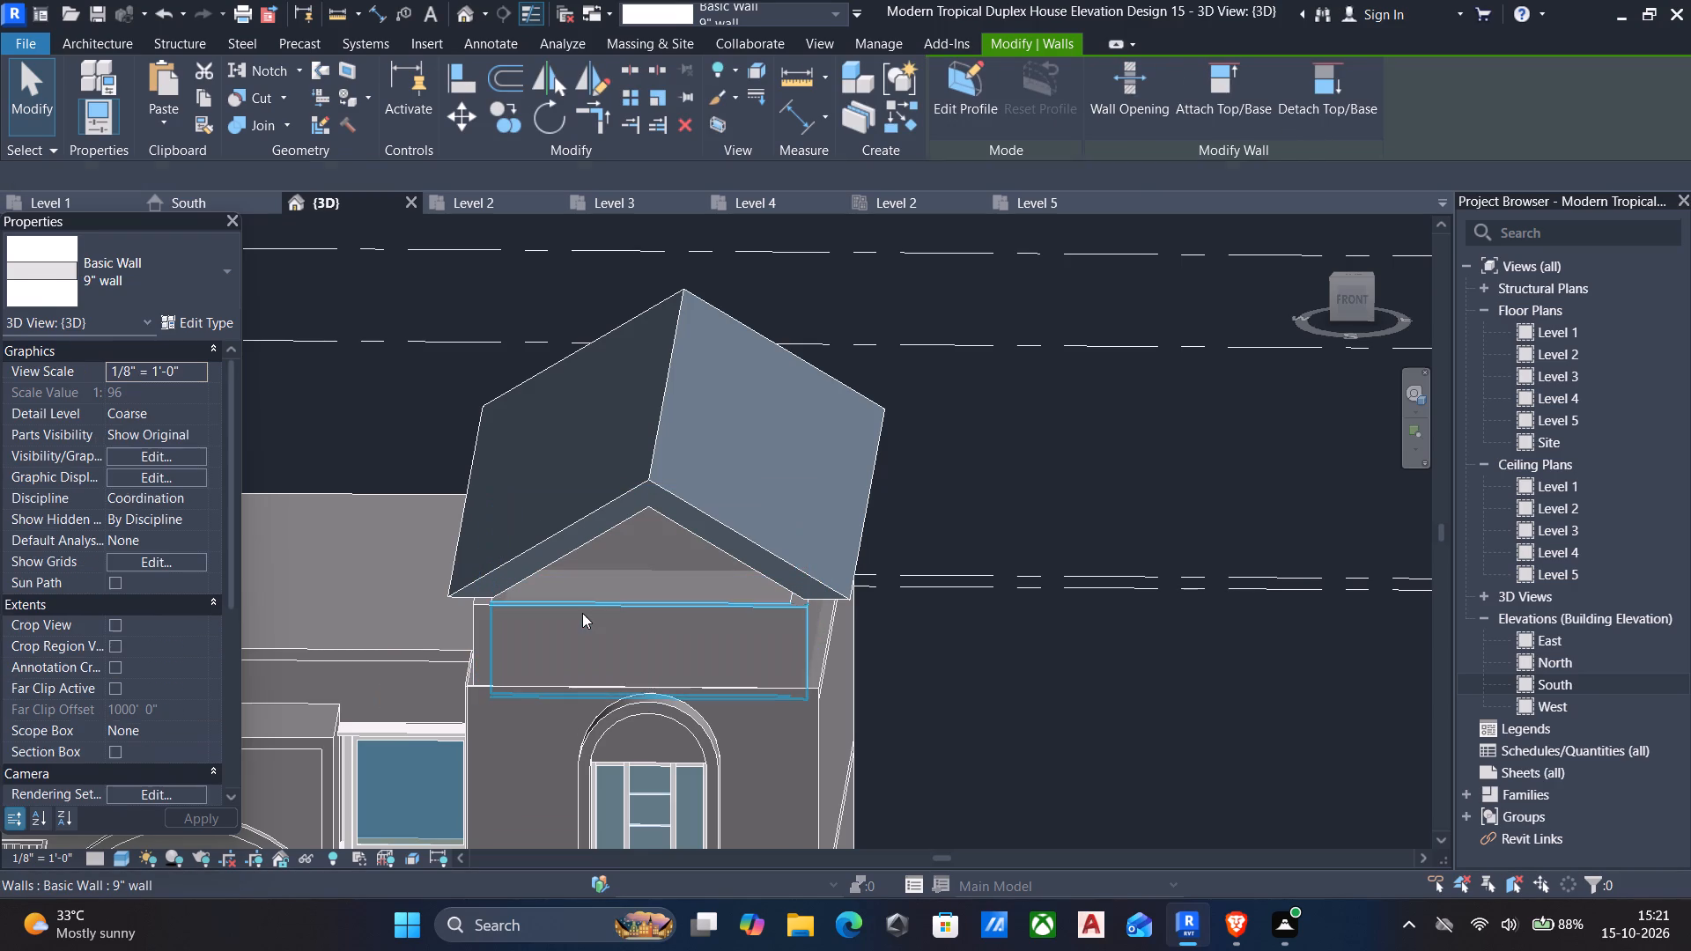
Duplicate the wall type of all four enclosure walls beneath the gable roof as a new type named 4.5" wall.
{"action": "middle_click_drag", "start_coordinate": [565, 619], "coordinate": [509, 589]}
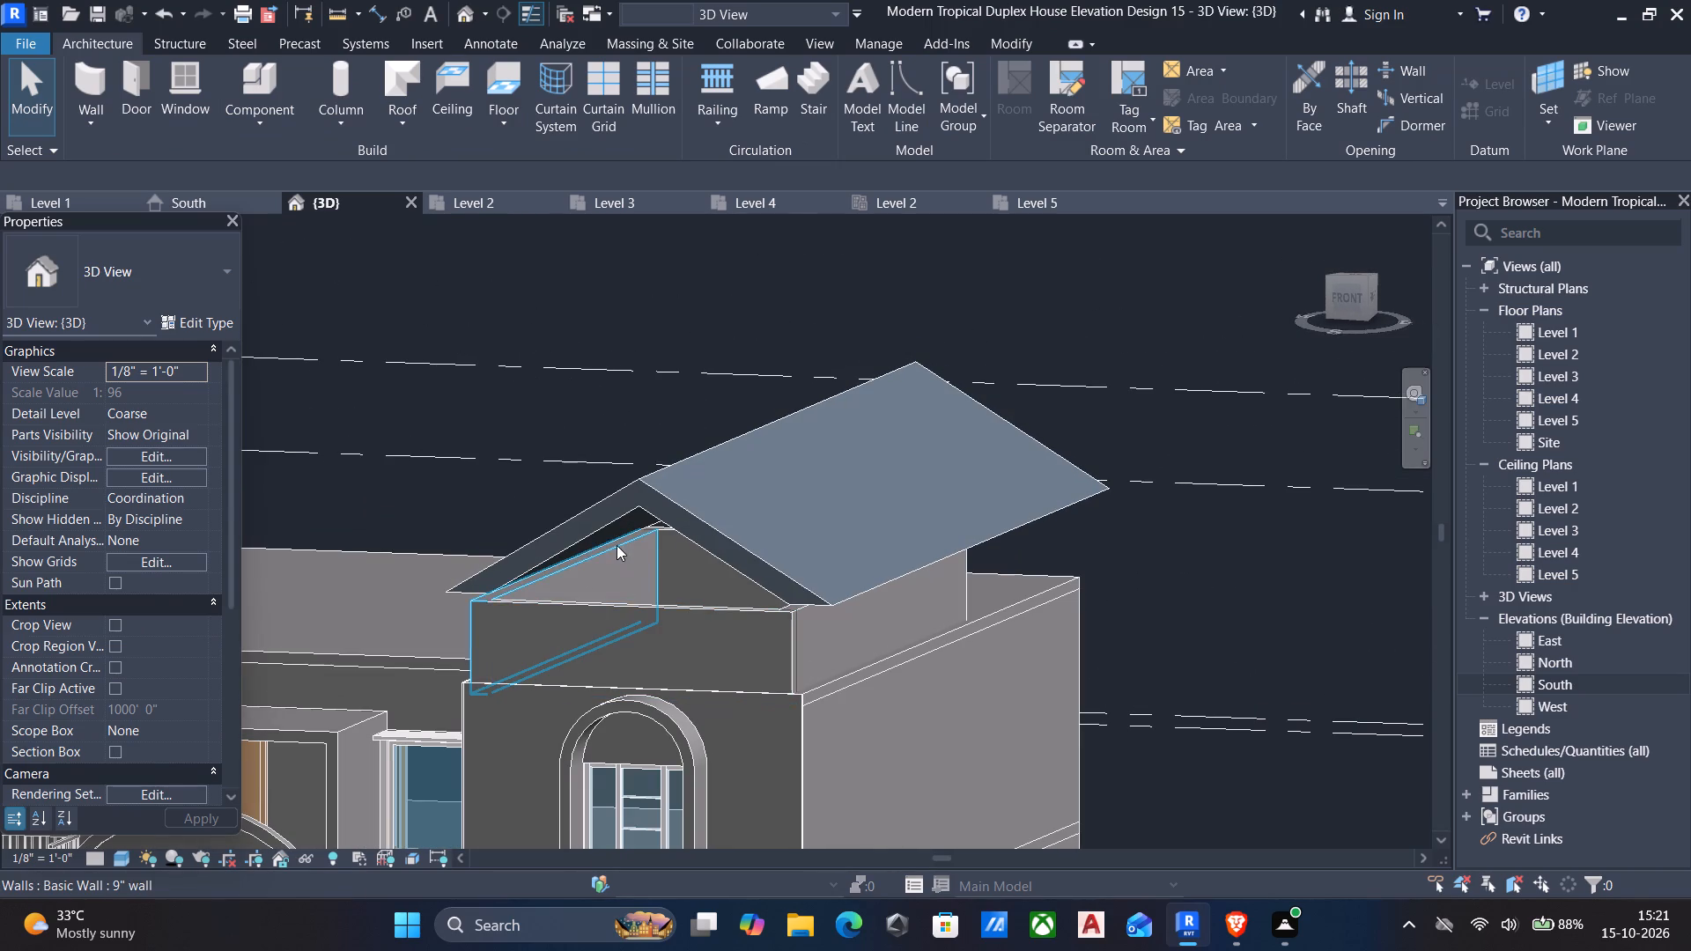
{"action": "left_click", "coordinate": [616, 545]}
{"action": "key", "text": "Tab"}
{"action": "key", "text": "Tab"}
{"action": "key", "text": "Tab"}
{"action": "key", "text": "Tab"}
{"action": "key", "text": "Tab"}
{"action": "key", "text": "Tab"}
{"action": "key", "text": "Tab"}
{"action": "key", "text": "Tab"}
{"action": "key", "text": "Tab"}
{"action": "key", "text": "Tab"}
{"action": "key", "text": "Tab"}
{"action": "key", "text": "Tab"}
{"action": "key", "text": "Tab"}
{"action": "key", "text": "Tab"}
{"action": "key", "text": "Tab"}
{"action": "key", "text": "Tab"}
{"action": "key", "text": "Tab"}
{"action": "key", "text": "Tab"}
{"action": "key", "text": "Tab"}
{"action": "key", "text": "Tab"}
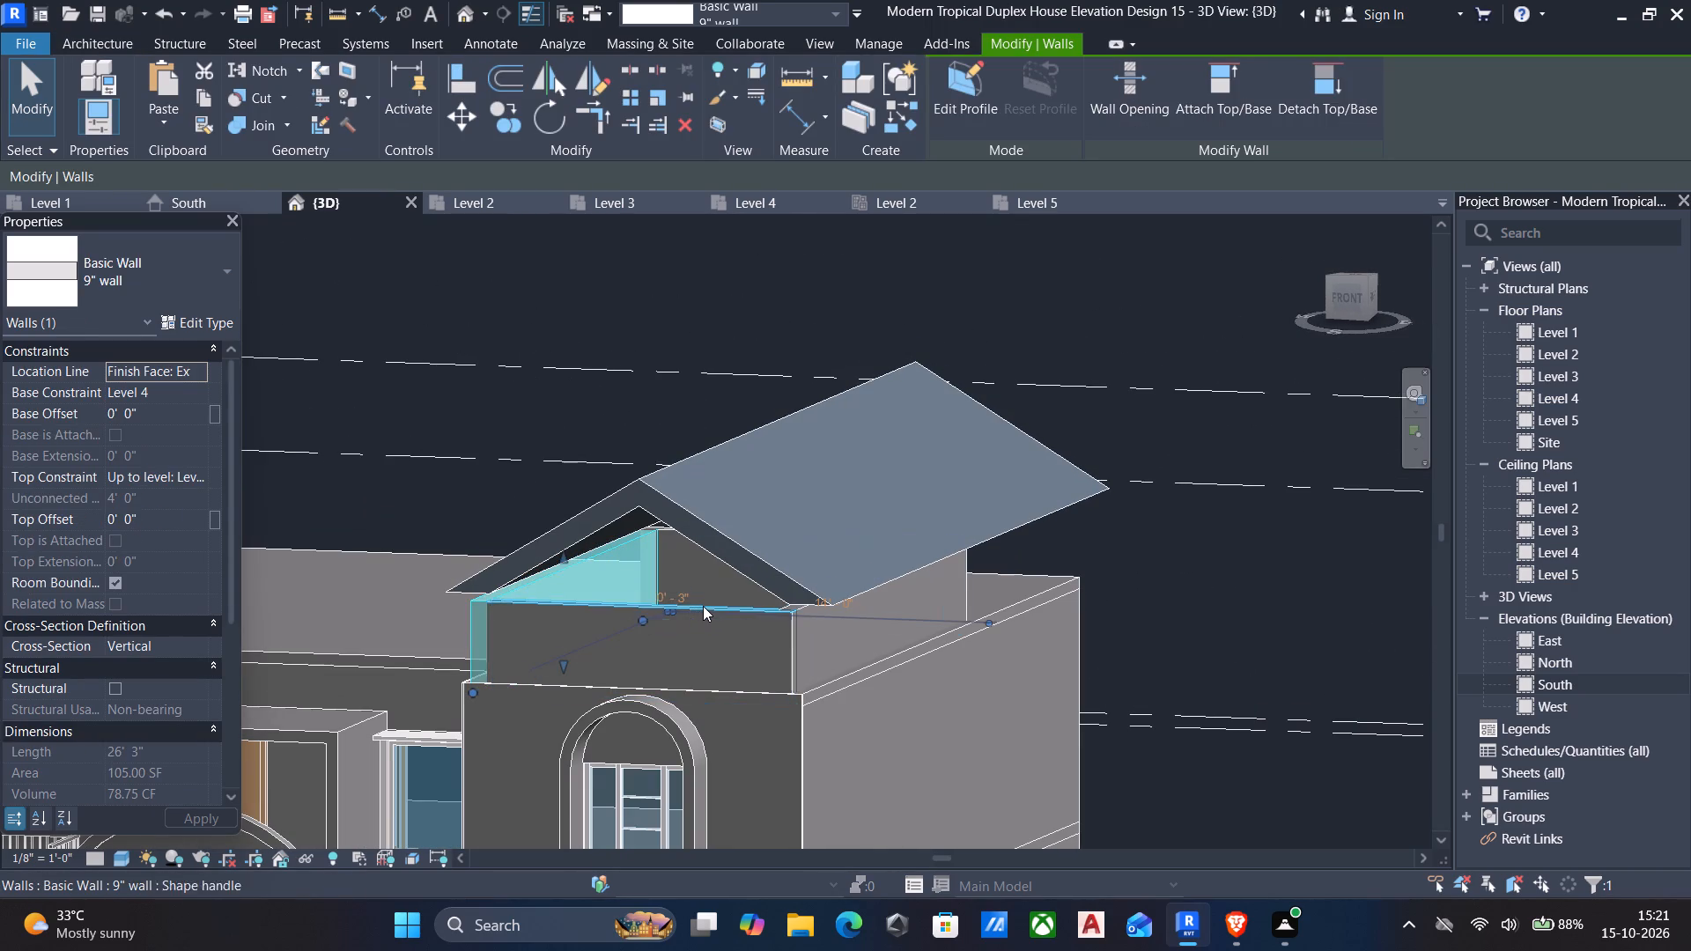
{"action": "left_click", "coordinate": [703, 606]}
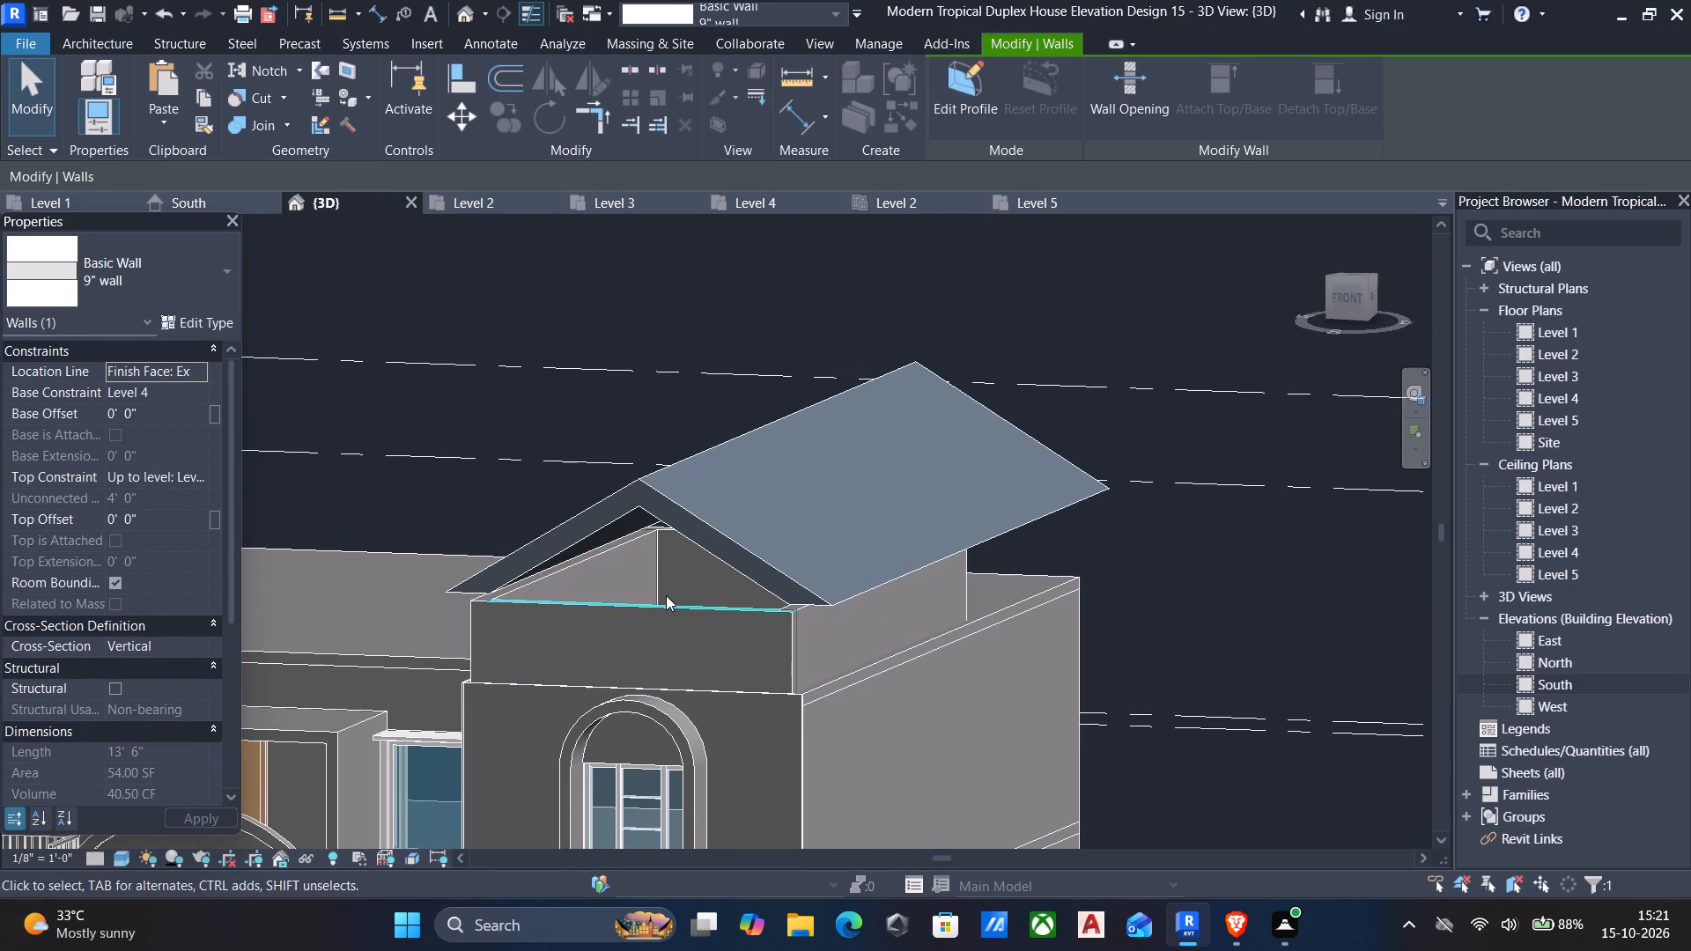
{"action": "left_click", "coordinate": [664, 599]}
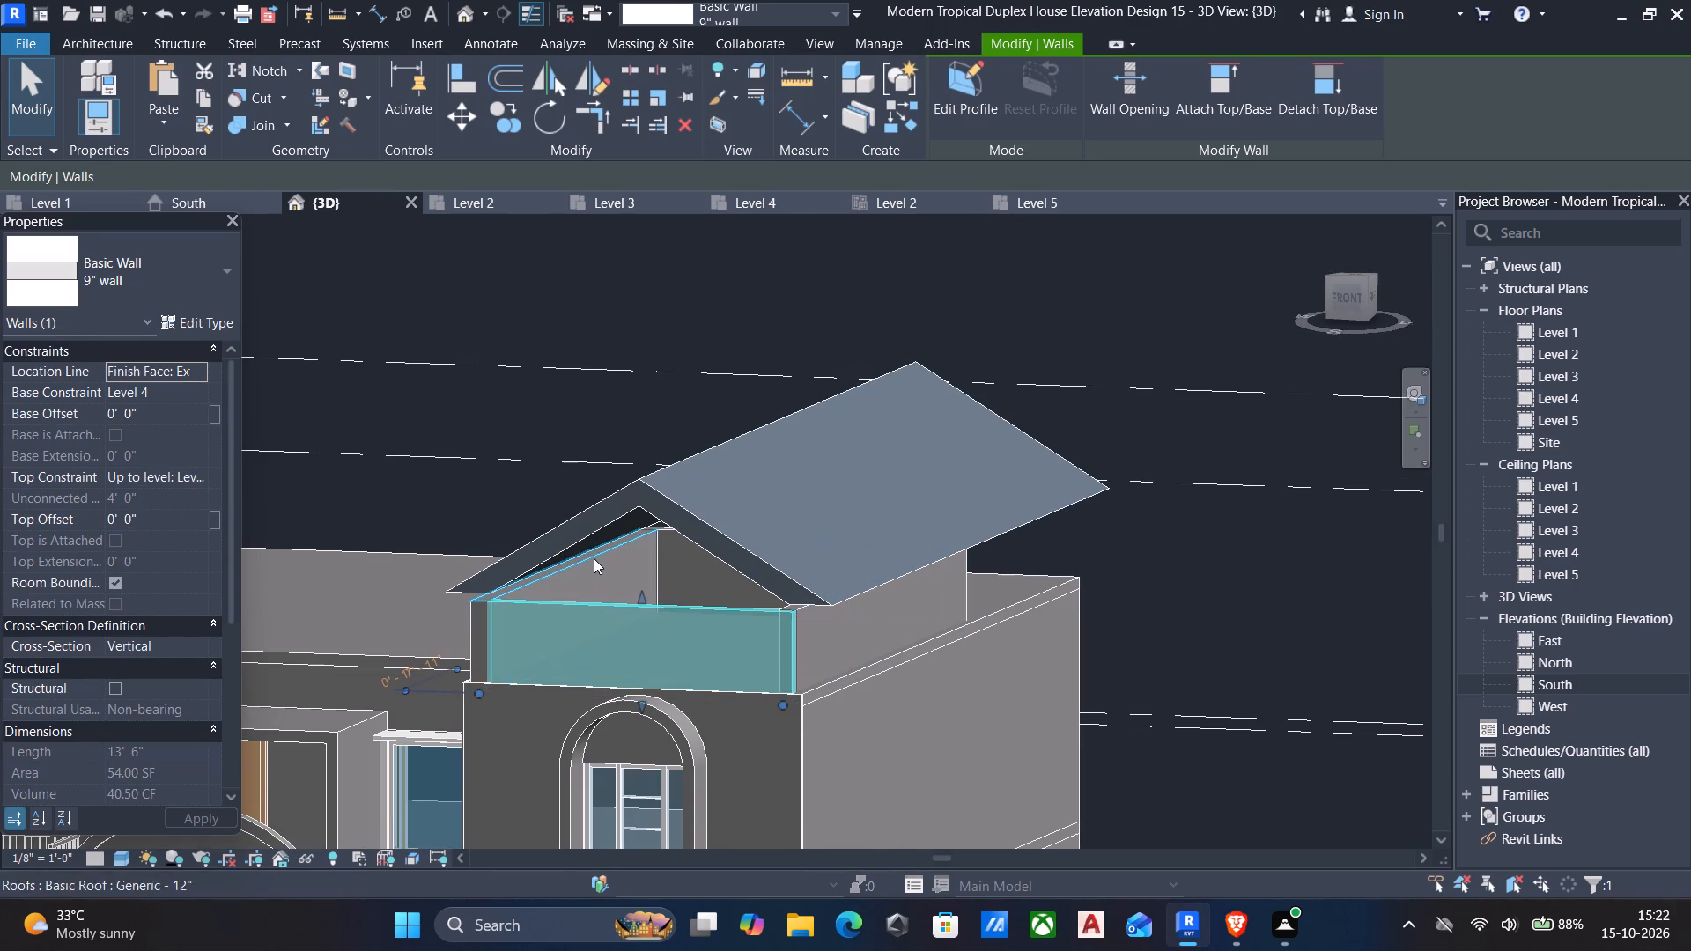
{"action": "left_click", "coordinate": [594, 558]}
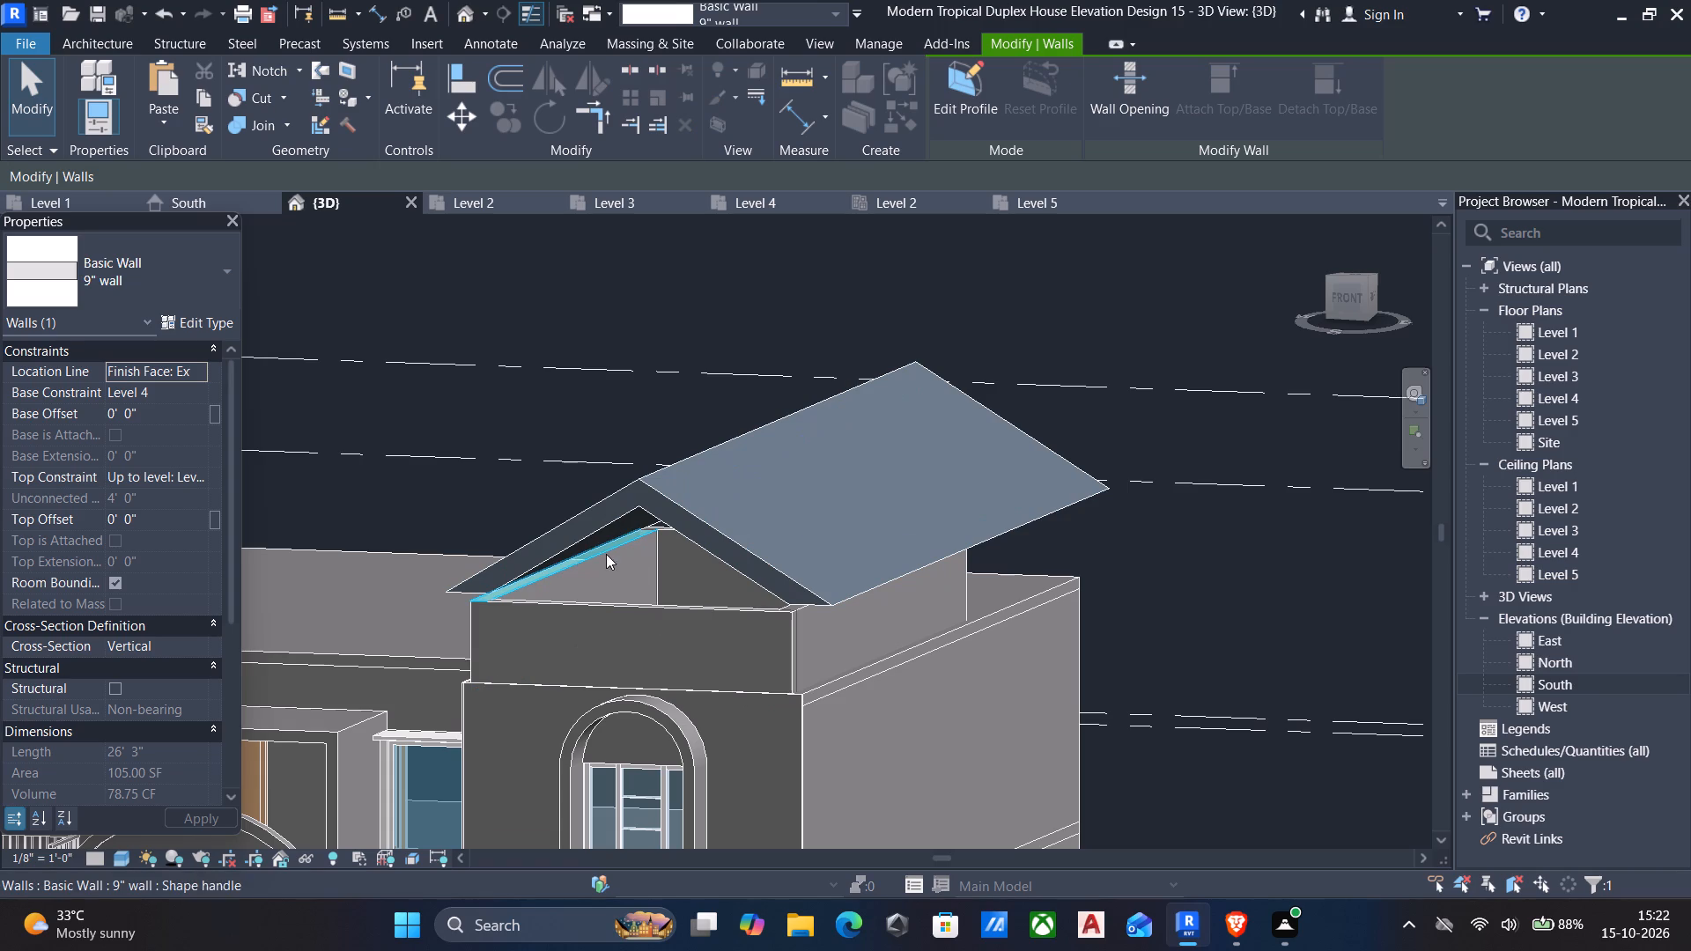
{"action": "left_click", "coordinate": [606, 561]}
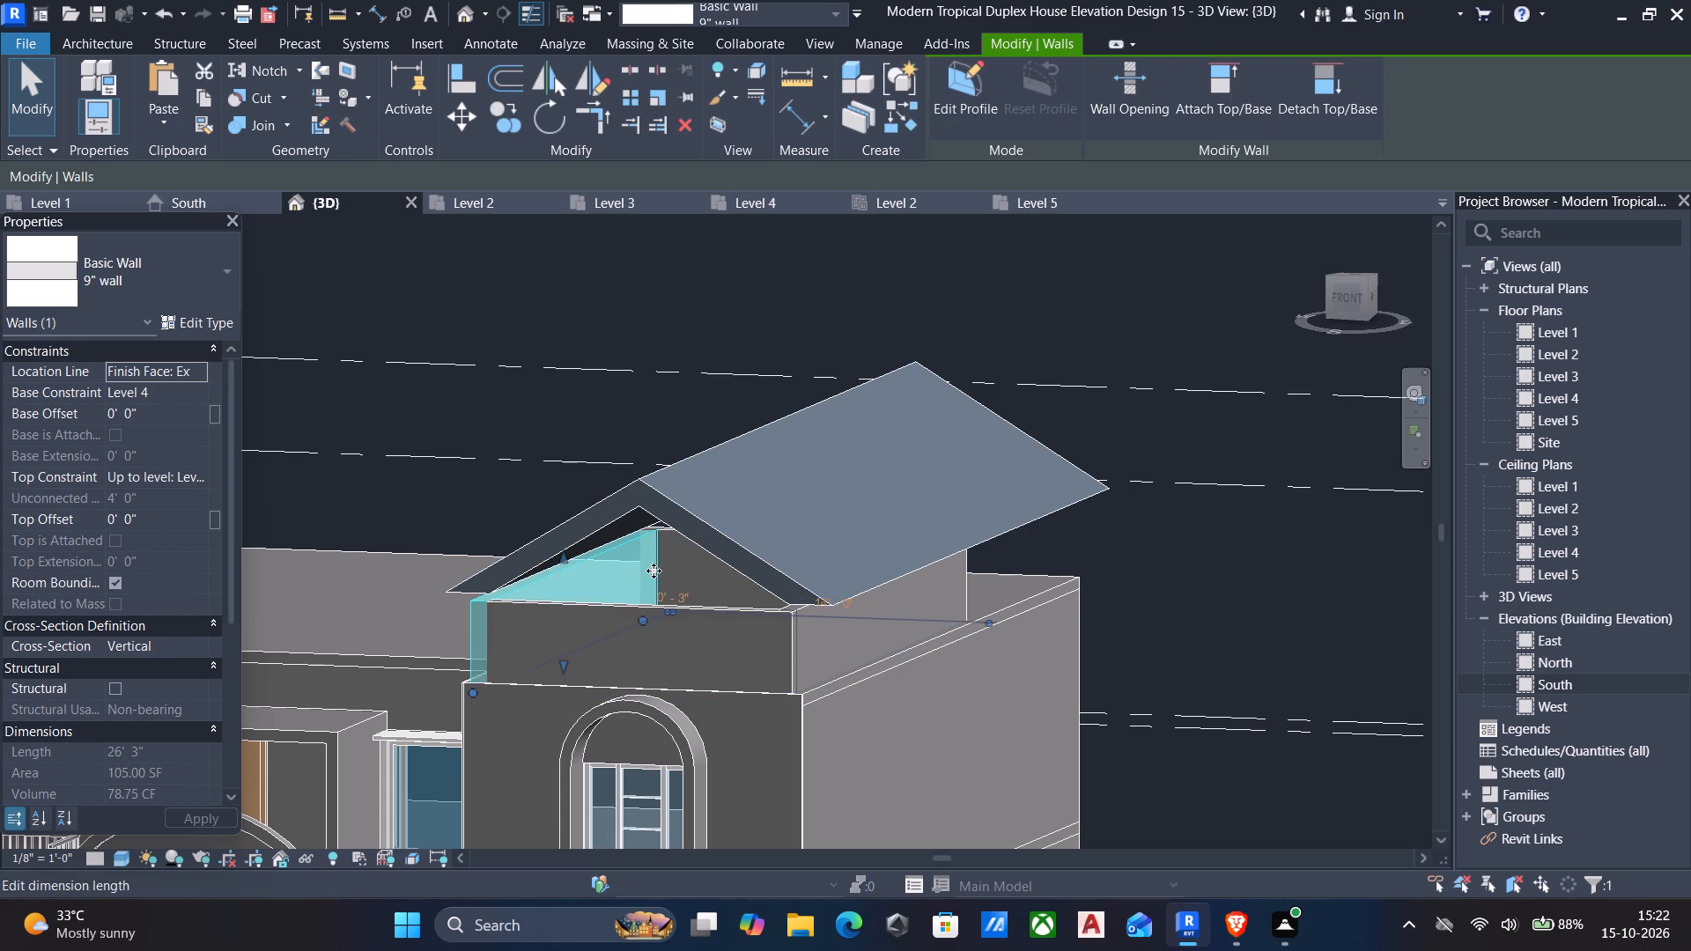
{"action": "key", "text": "Tab"}
{"action": "key", "text": "Tab"}
{"action": "key", "text": "Tab"}
{"action": "key", "text": "Tab"}
{"action": "key", "text": "Tab"}
{"action": "key", "text": "Tab"}
{"action": "key", "text": "Tab"}
{"action": "key", "text": "Tab"}
{"action": "key", "text": "Tab"}
{"action": "key", "text": "Tab"}
{"action": "key", "text": "Tab"}
{"action": "key", "text": "Tab"}
{"action": "key", "text": "Tab"}
{"action": "key", "text": "Tab"}
{"action": "key", "text": "Tab"}
{"action": "key", "text": "Tab"}
{"action": "key", "text": "Tab"}
{"action": "key", "text": "Tab"}
{"action": "key", "text": "Tab"}
{"action": "key", "text": "Tab"}
{"action": "left_click", "coordinate": [607, 599]}
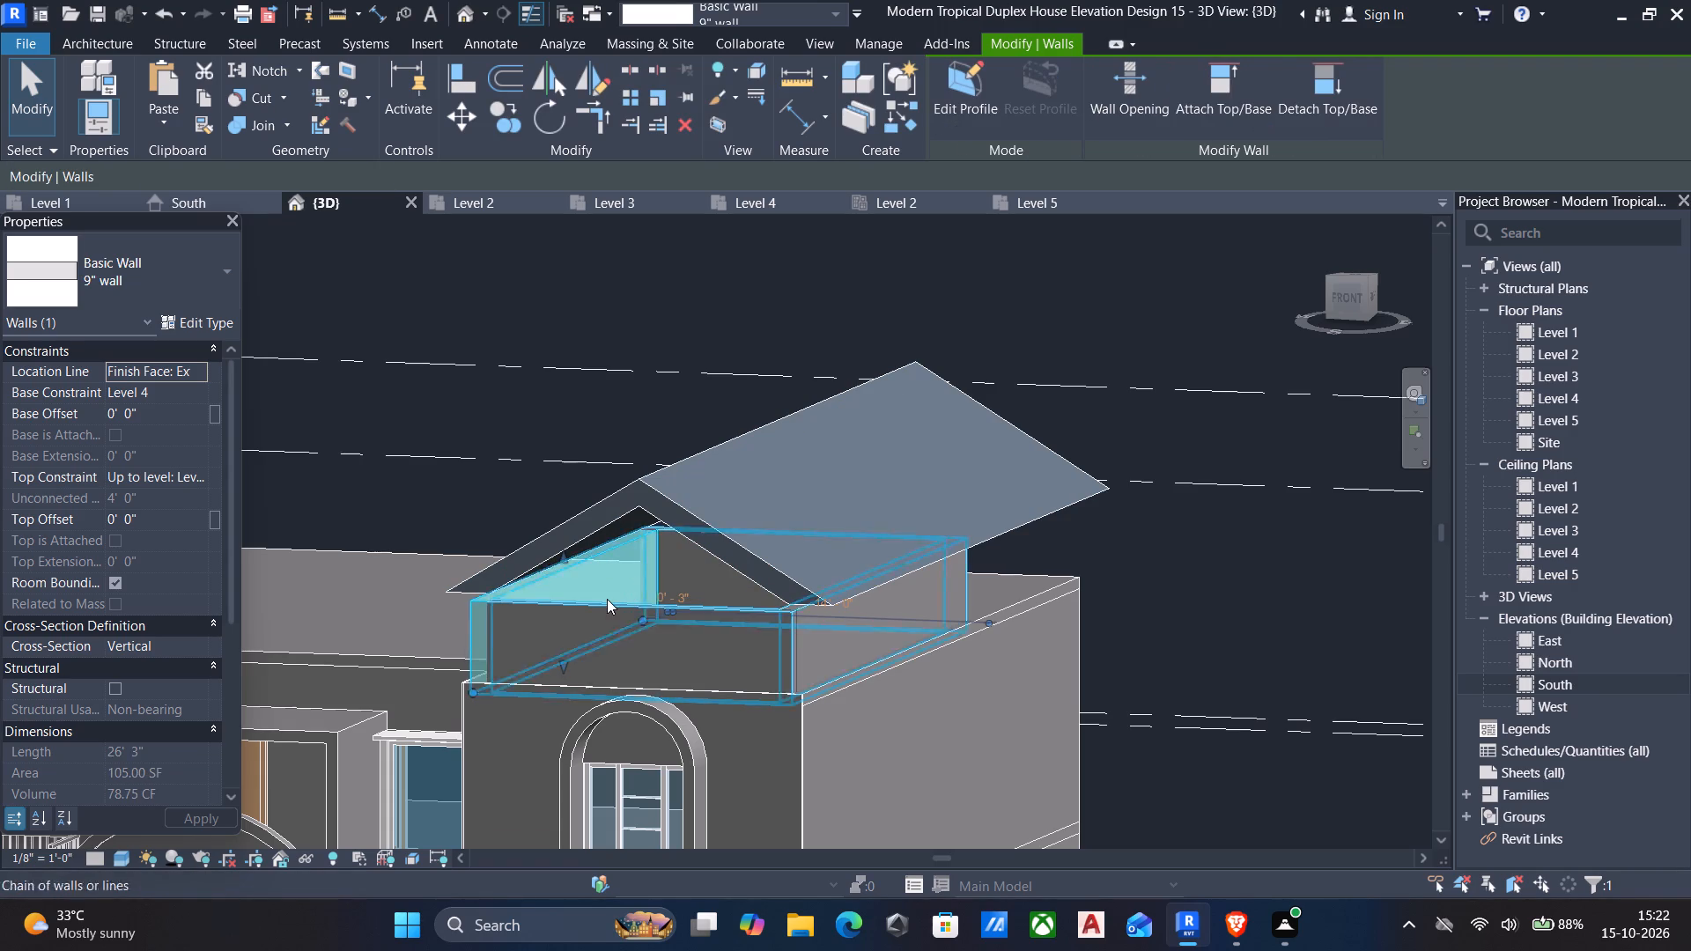
{"action": "left_click", "coordinate": [185, 323]}
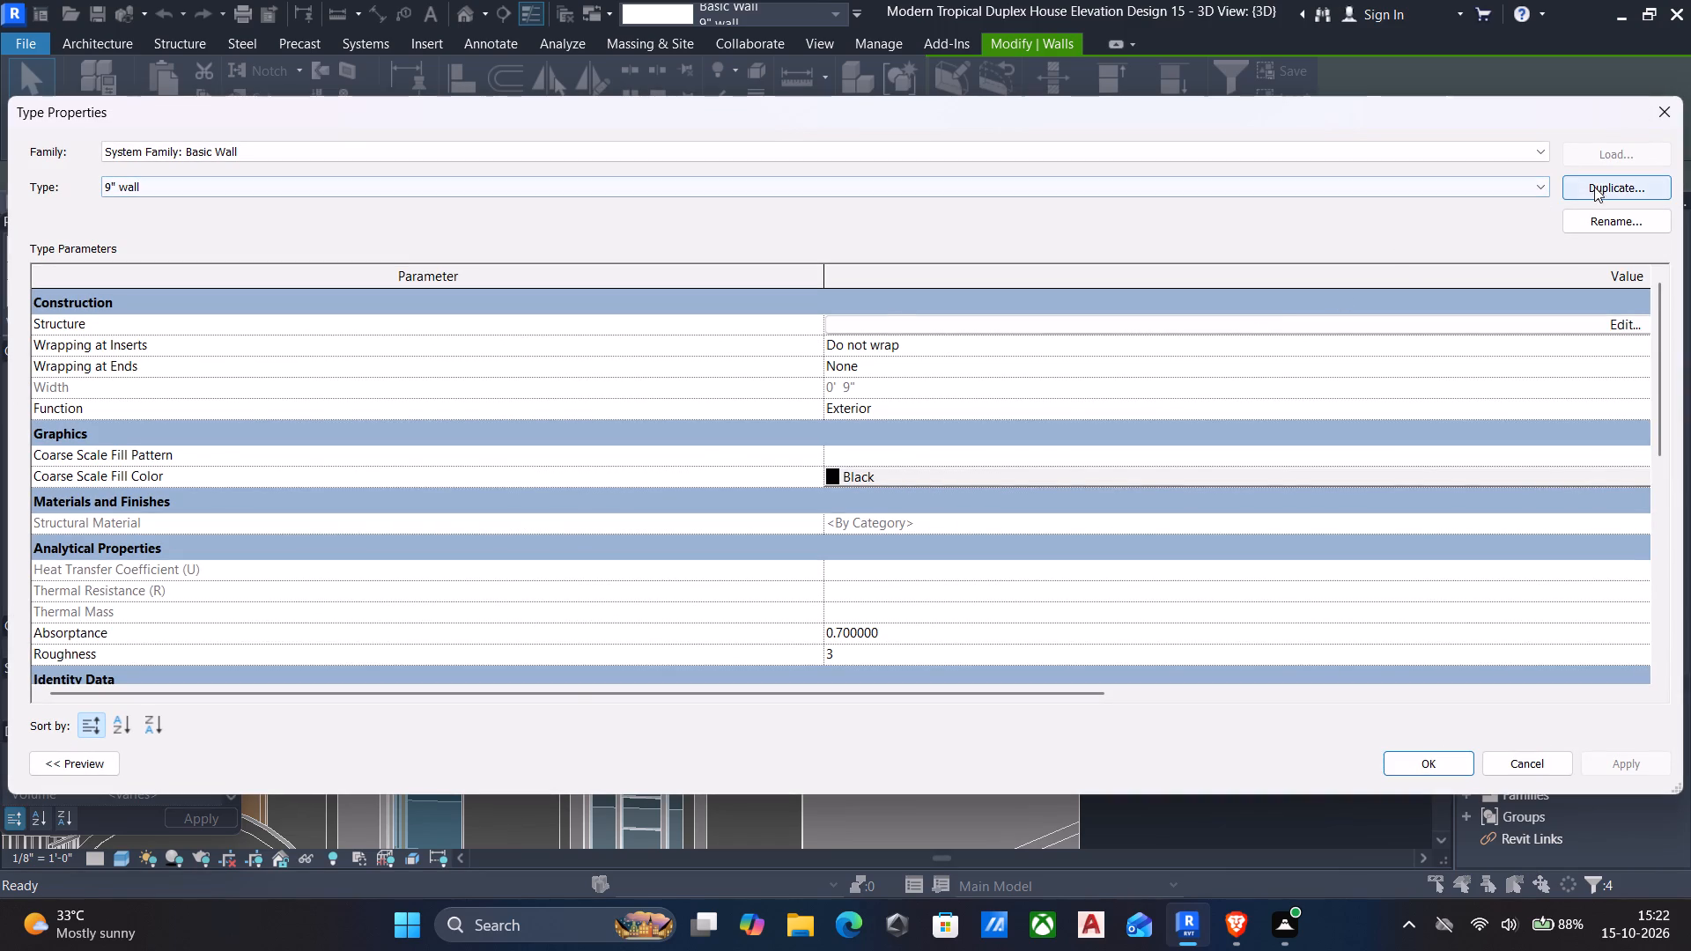
{"action": "left_click", "coordinate": [1596, 187]}
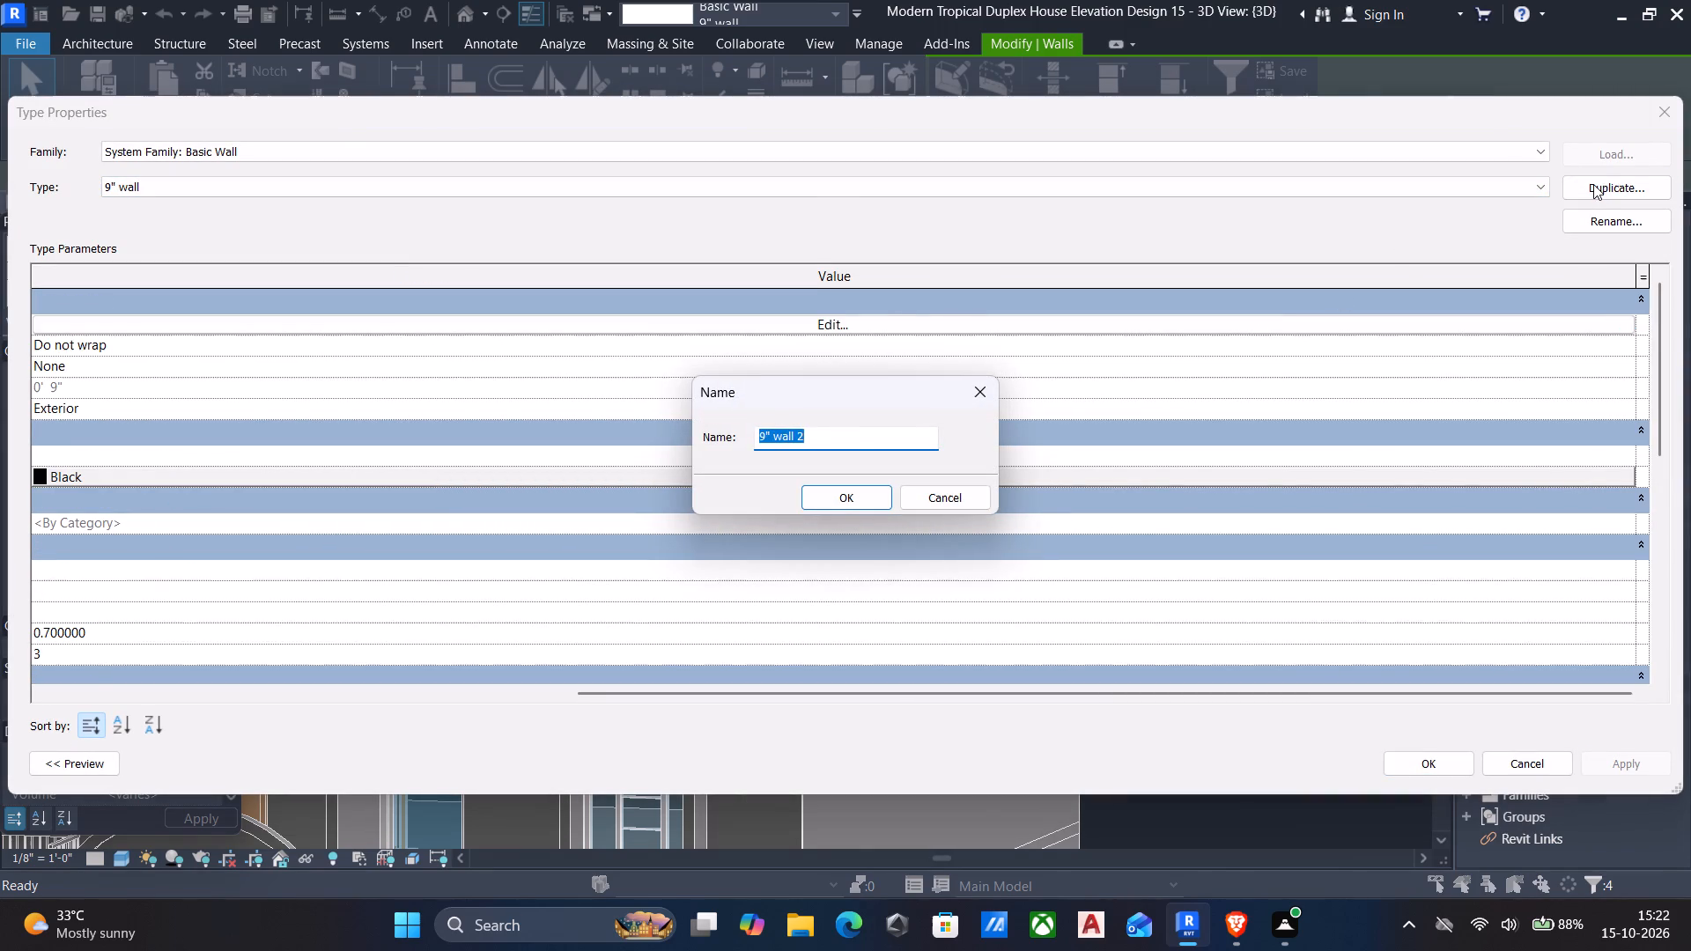
{"action": "key", "text": "BackSpace"}
{"action": "type", "text": "4."}
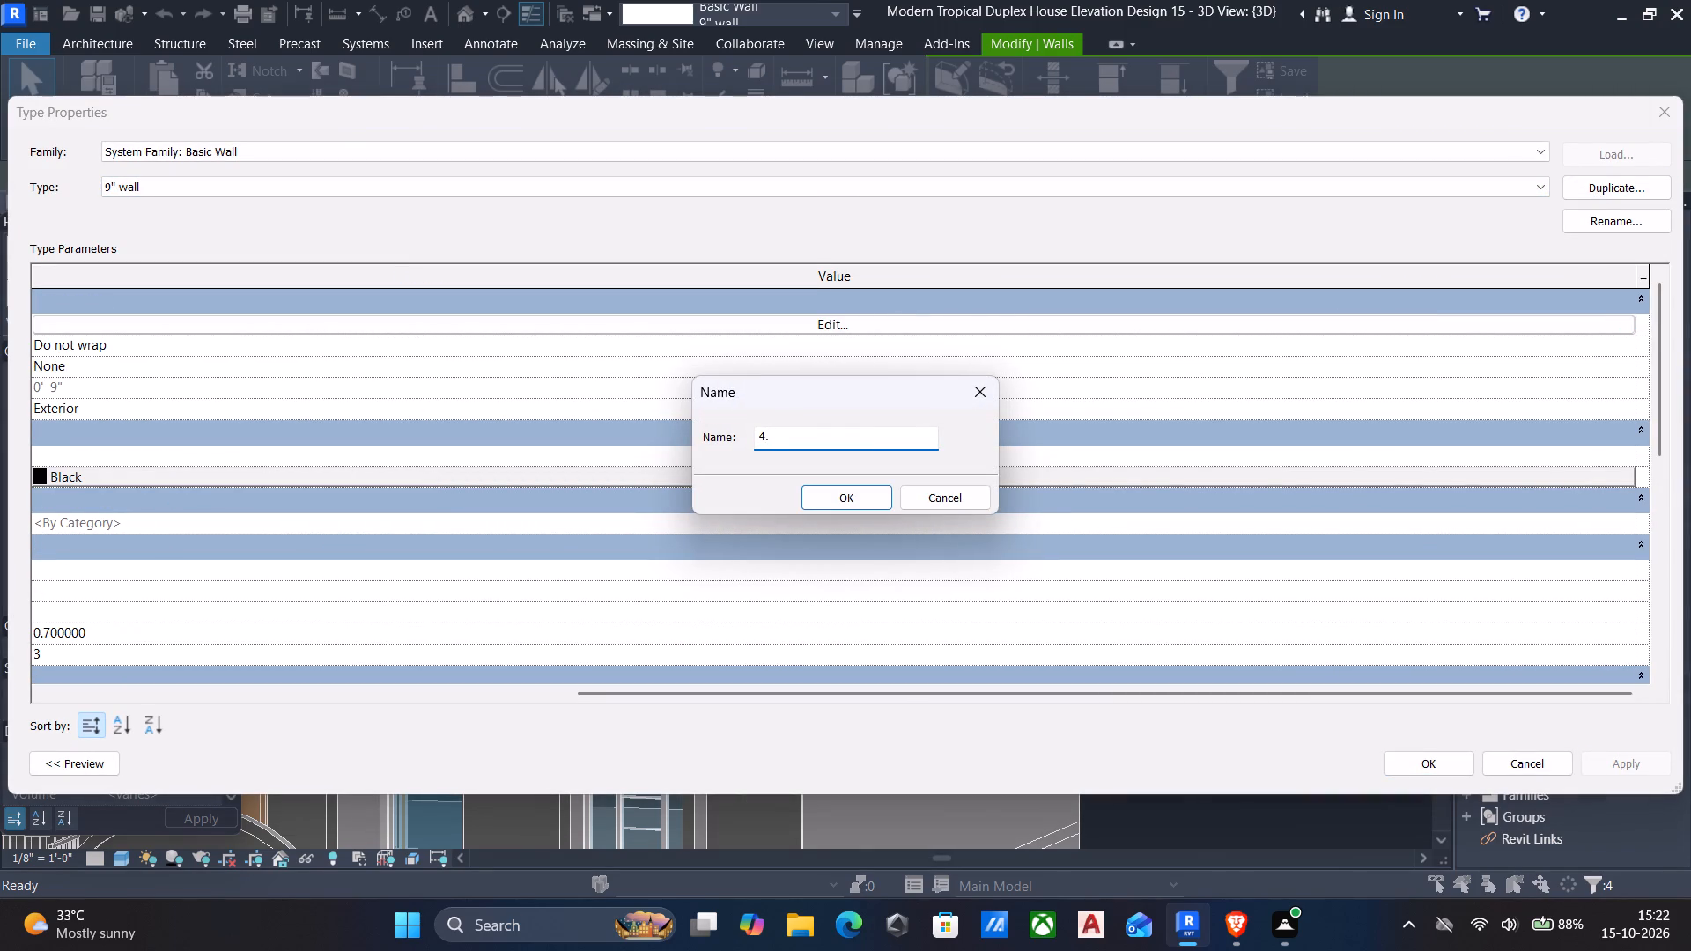
{"action": "type", "text": "5\""}
{"action": "key", "text": "space"}
{"action": "type", "text": "wall"}
{"action": "left_click", "coordinate": [831, 499]}
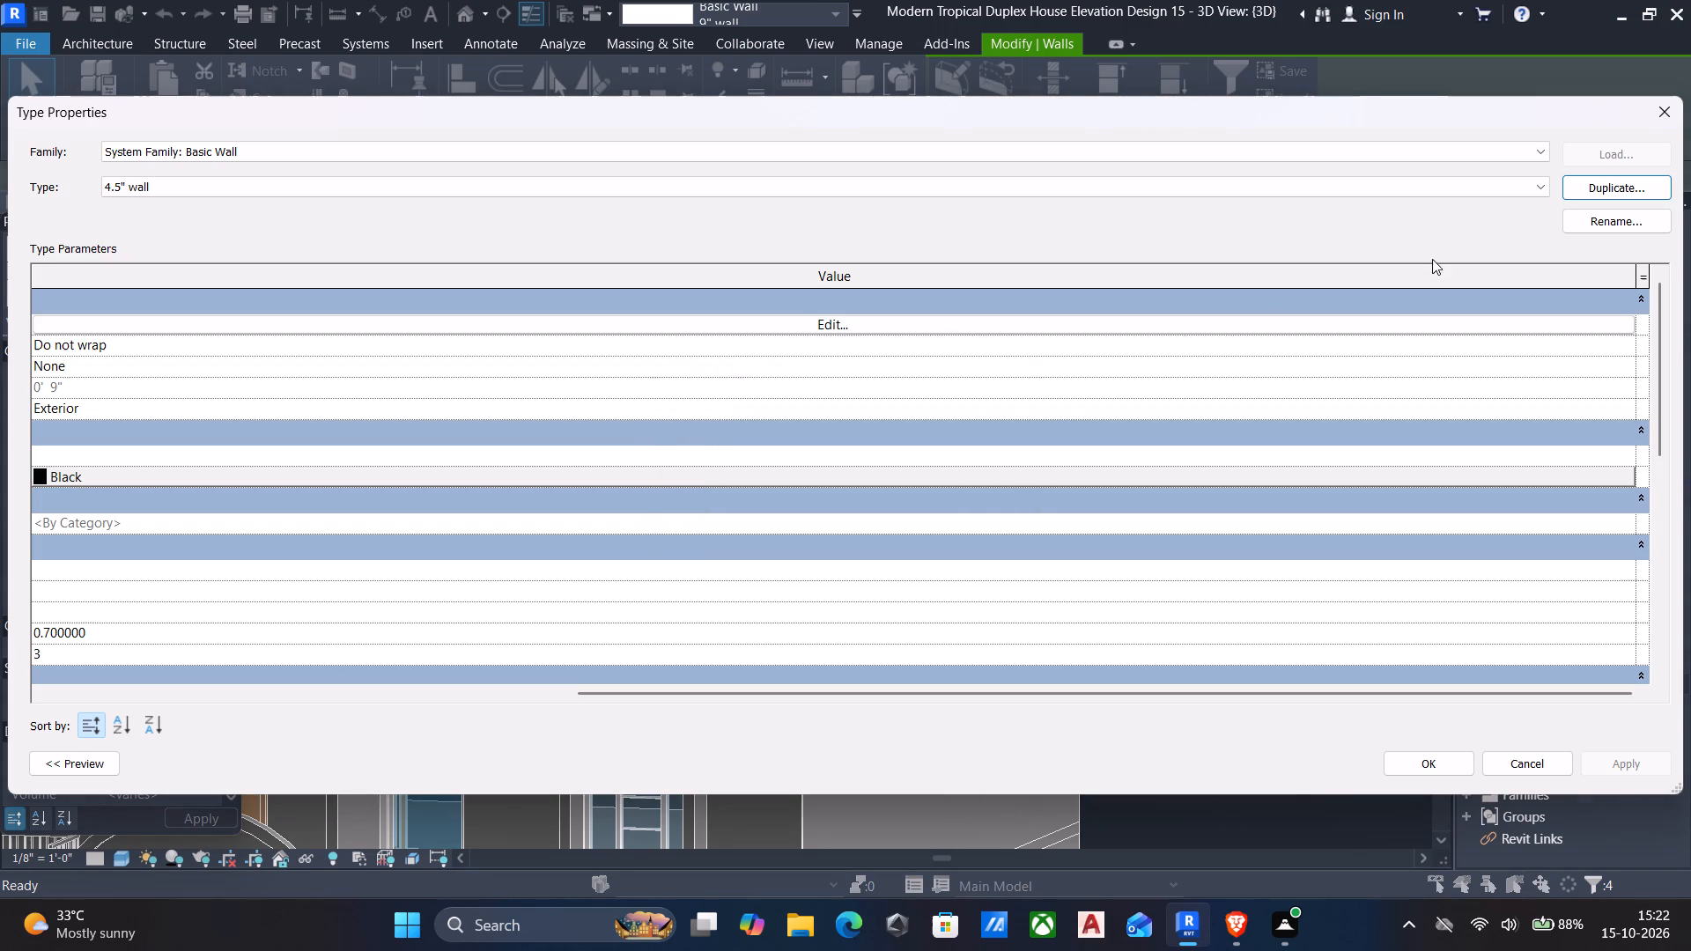
Set the structure layer thickness of the 4.5" wall type to 4.5" and apply it to the enclosure walls.
{"action": "left_click", "coordinate": [813, 316]}
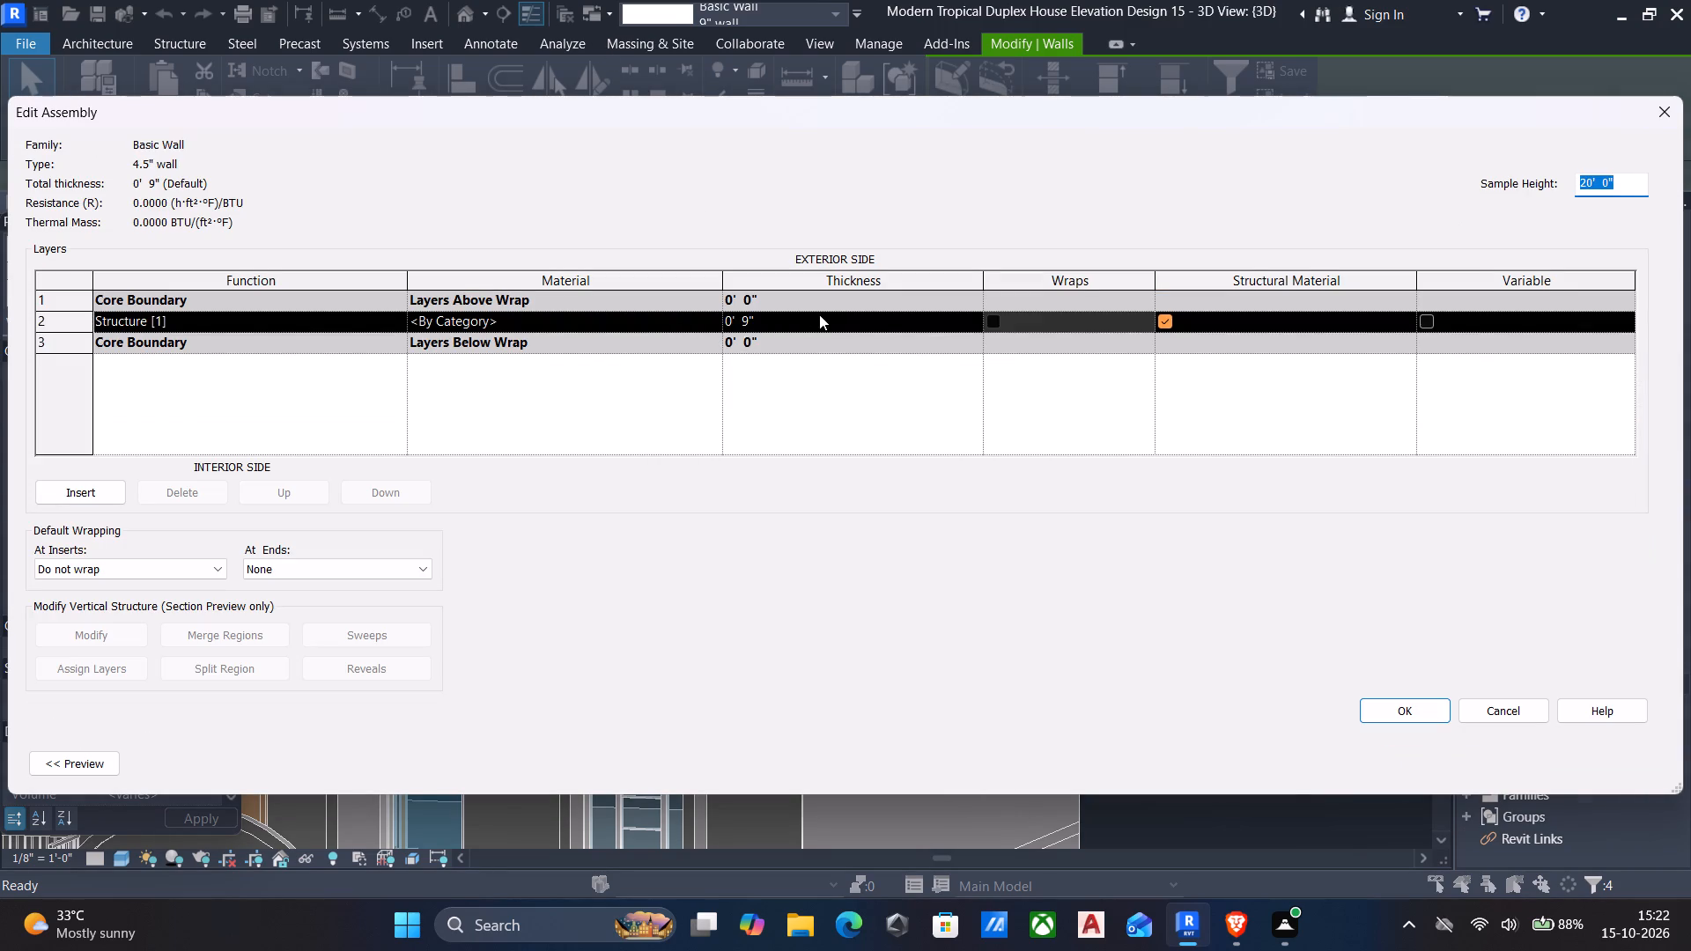
{"action": "left_click", "coordinate": [819, 314]}
{"action": "type", "text": "4.5\""}
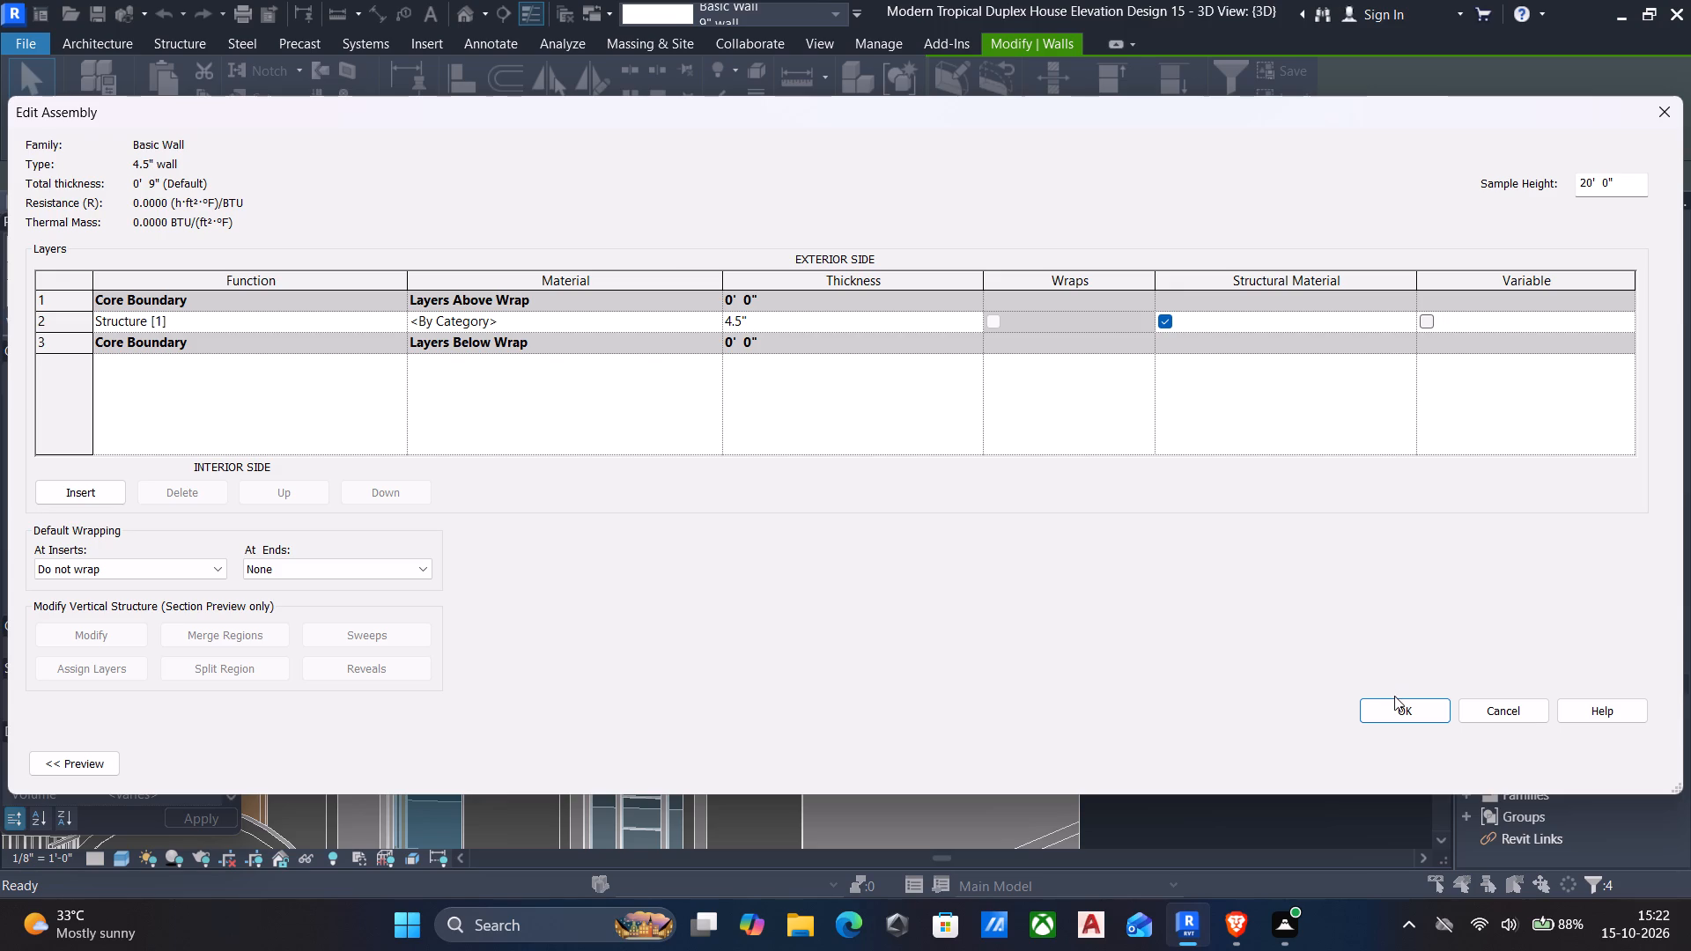
{"action": "left_click", "coordinate": [1394, 702]}
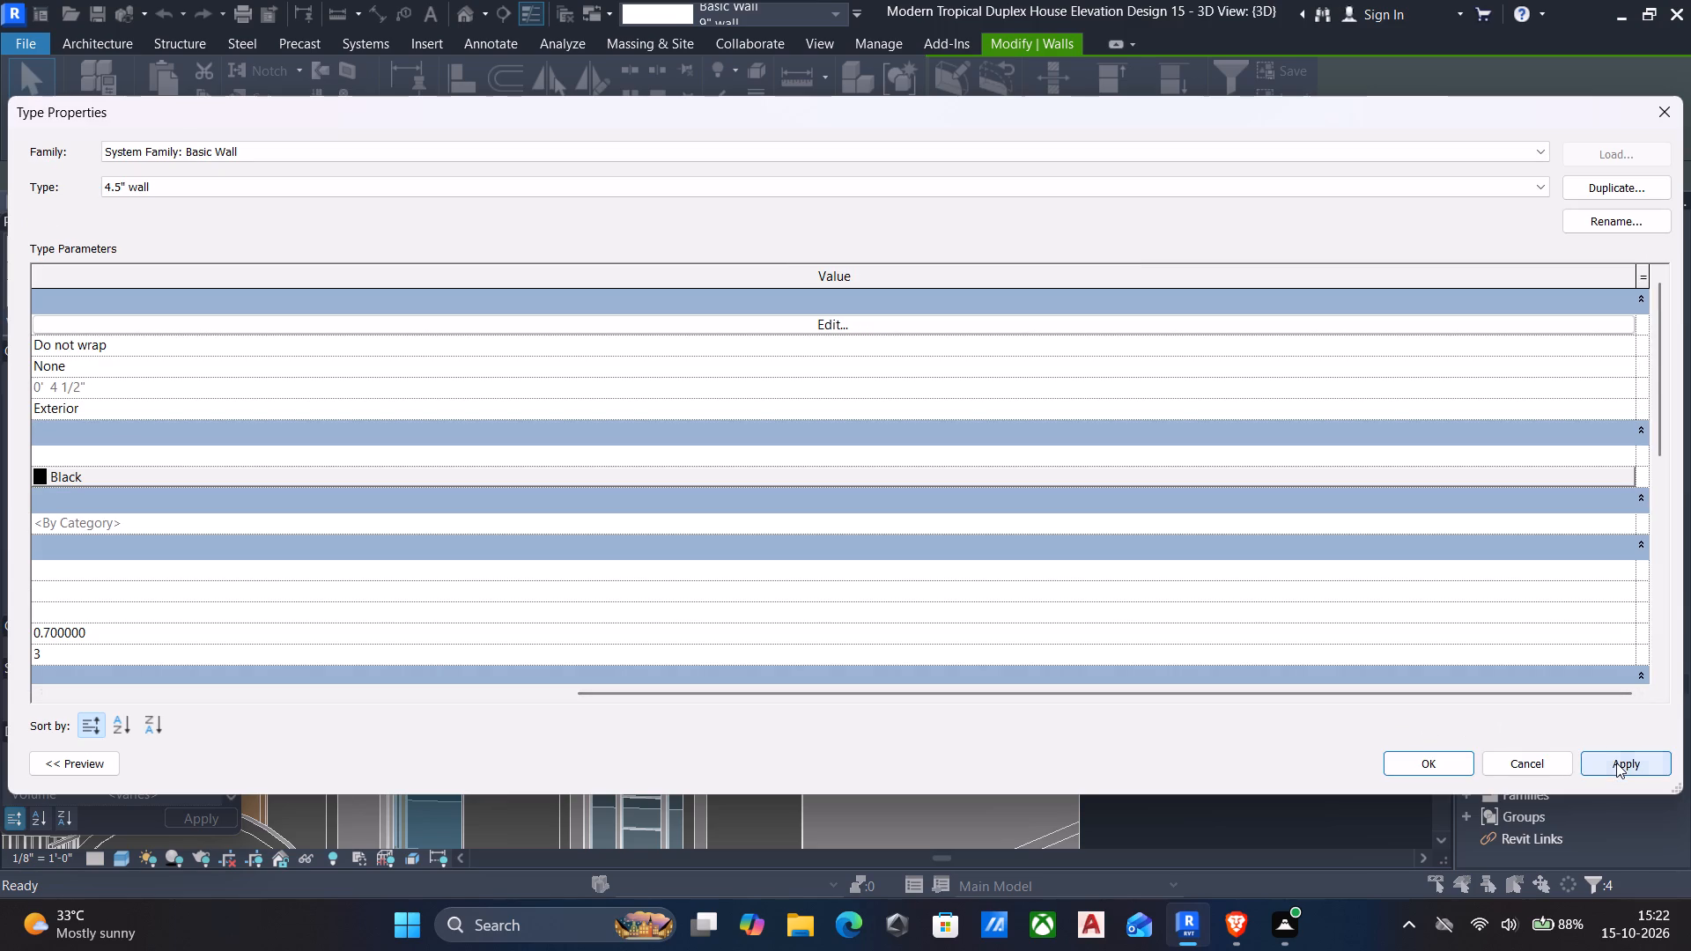
{"action": "left_click", "coordinate": [1616, 763]}
{"action": "left_click", "coordinate": [1459, 768]}
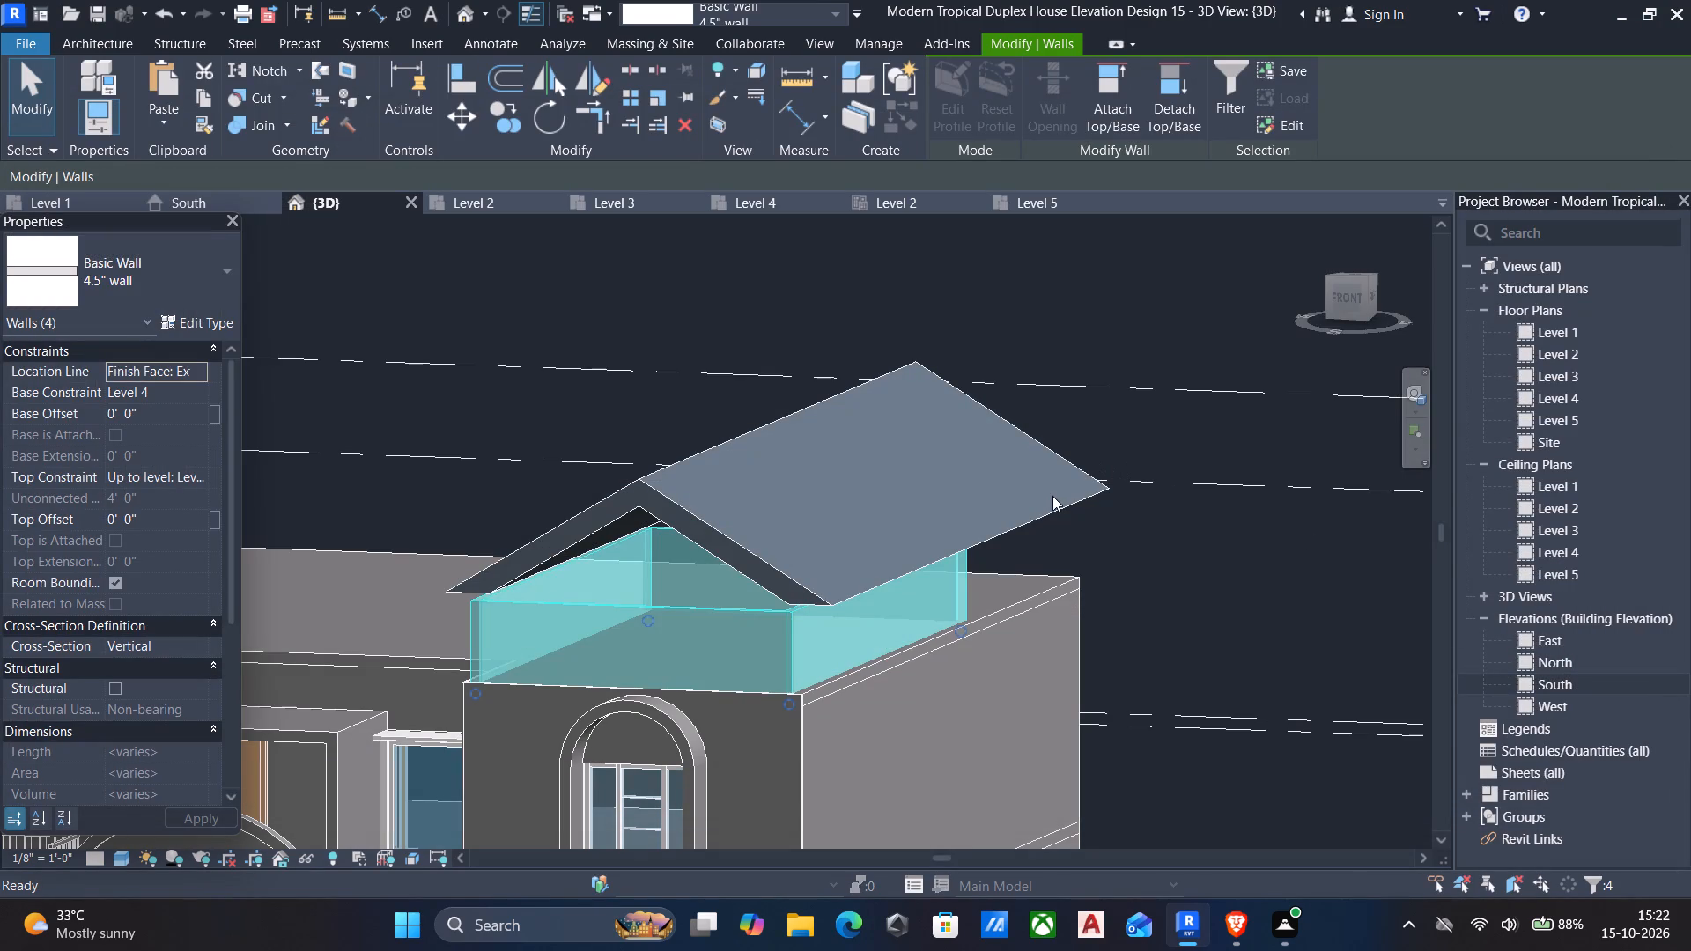
{"action": "key", "text": "Escape"}
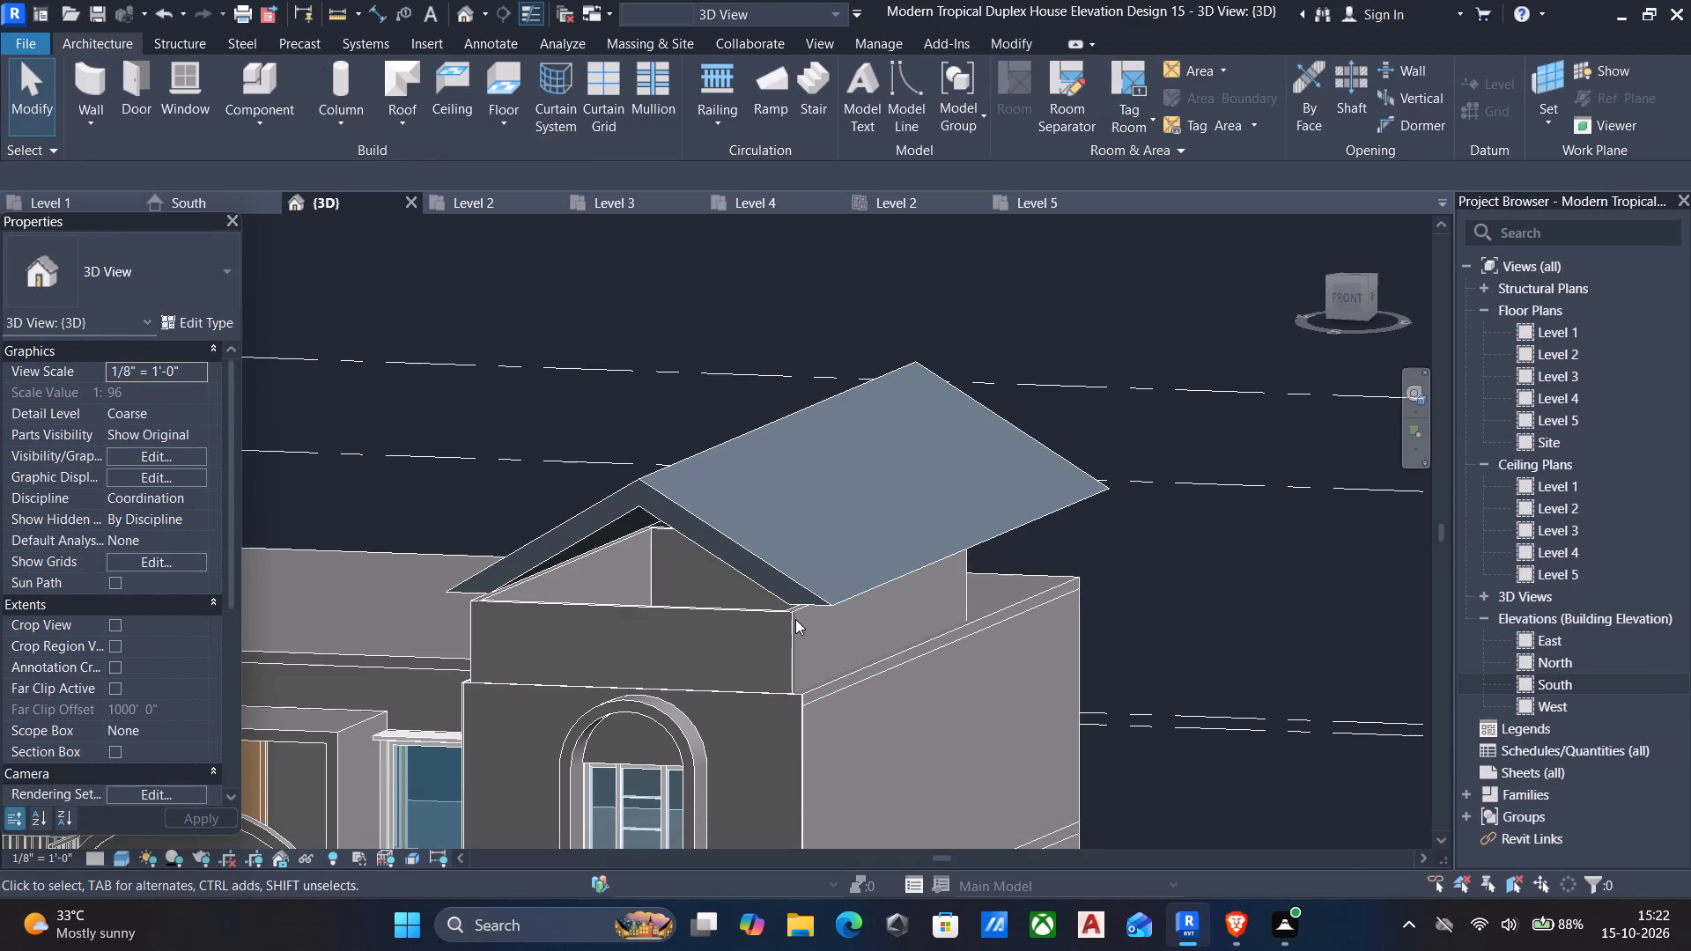
Attach the tops of all four 4.5" enclosure walls to the gable roof above them.
{"action": "left_click", "coordinate": [667, 606]}
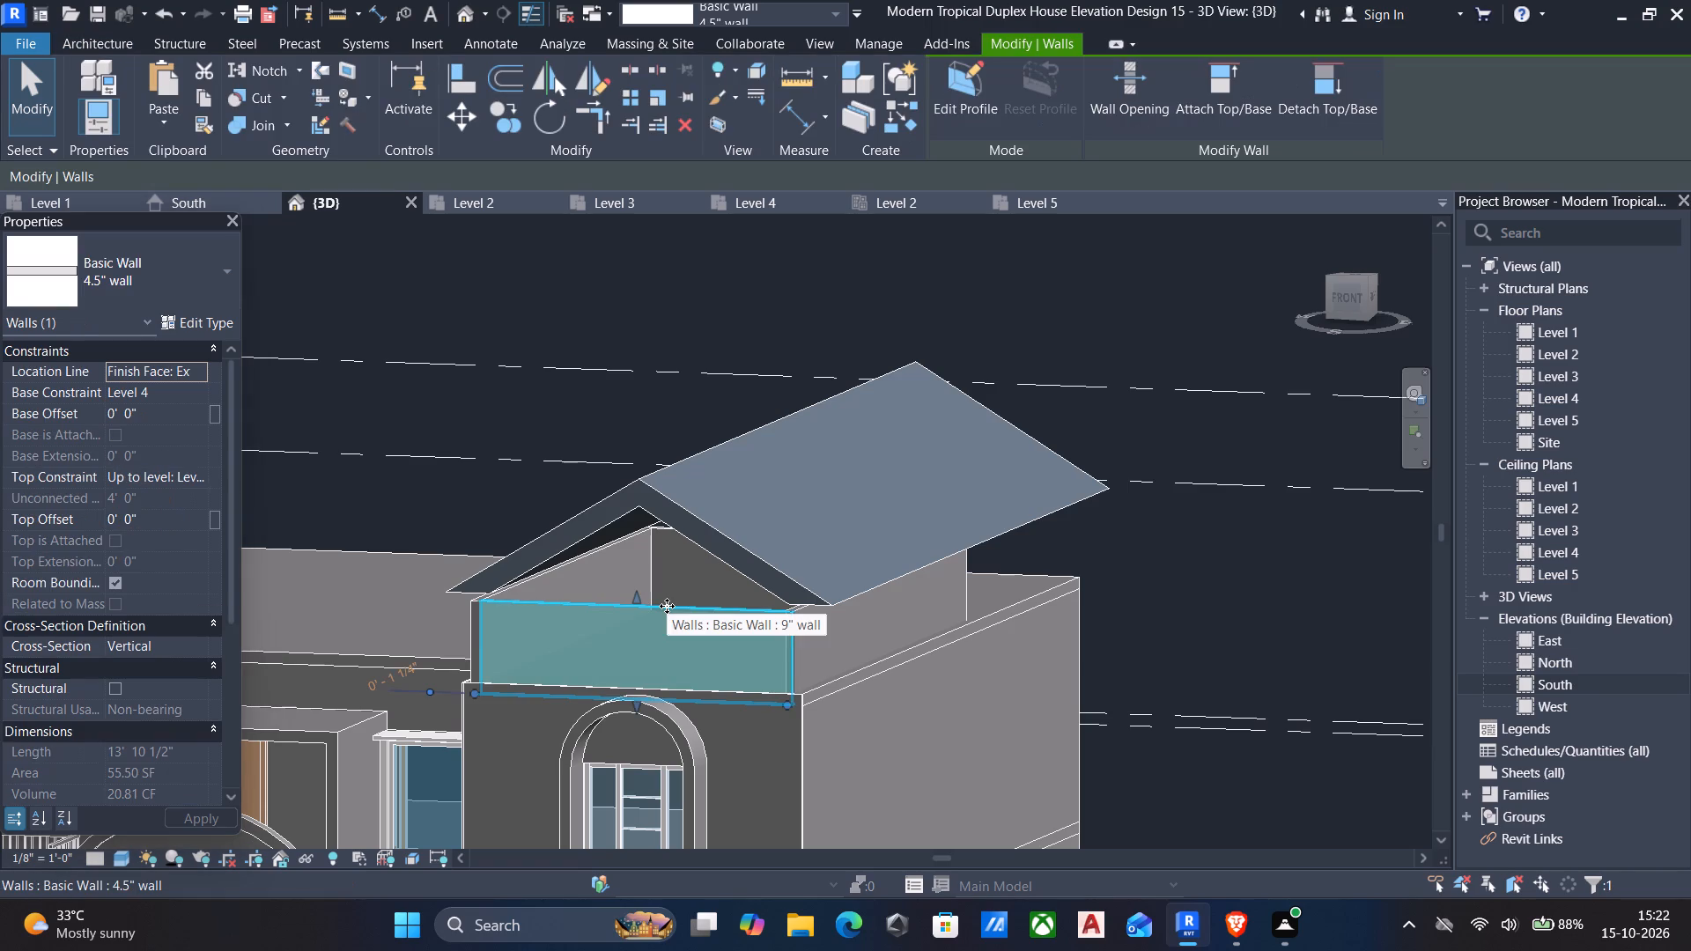
{"action": "type", "text": "sa"}
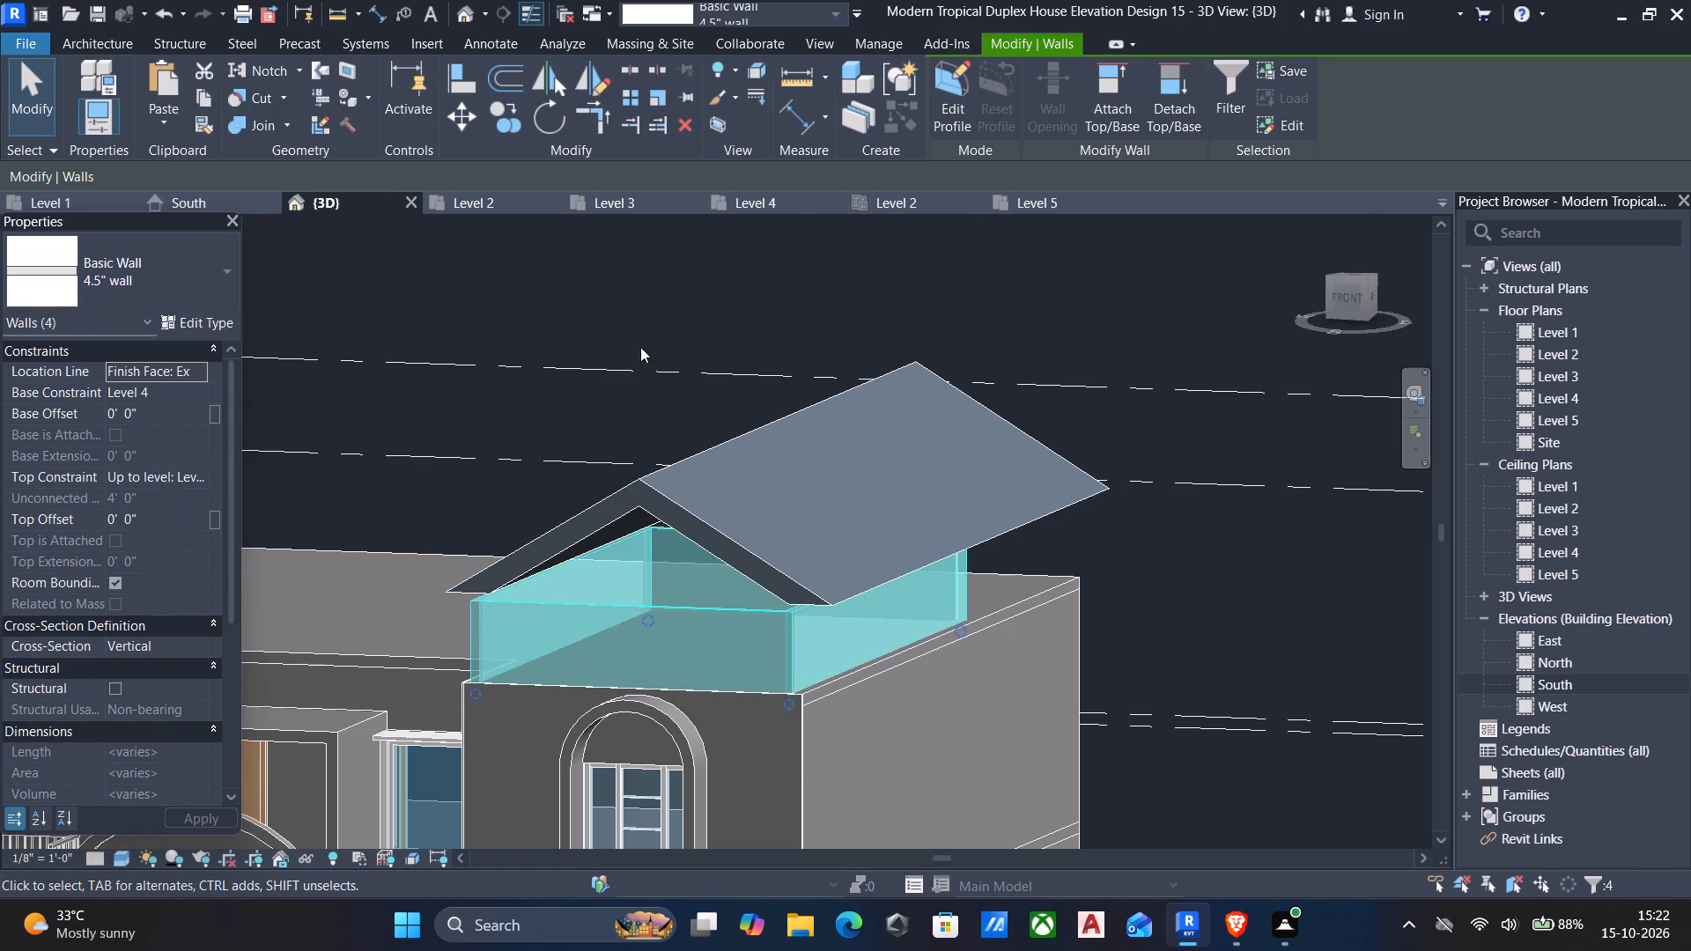
{"action": "left_click", "coordinate": [1104, 85]}
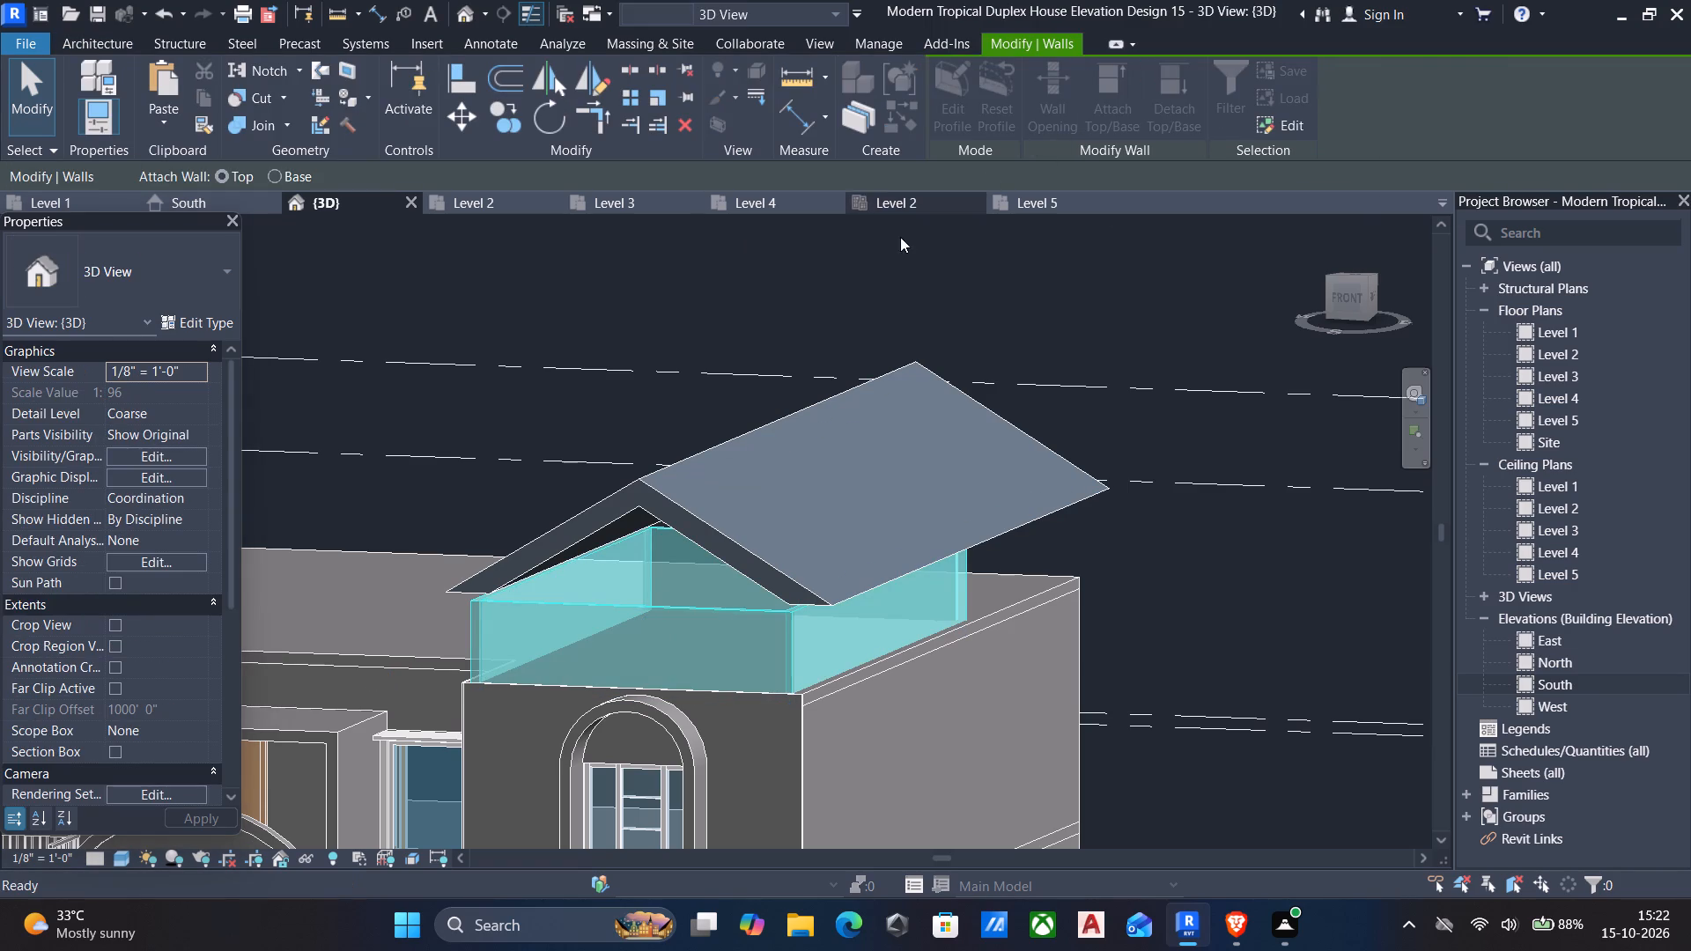
{"action": "left_click", "coordinate": [729, 531]}
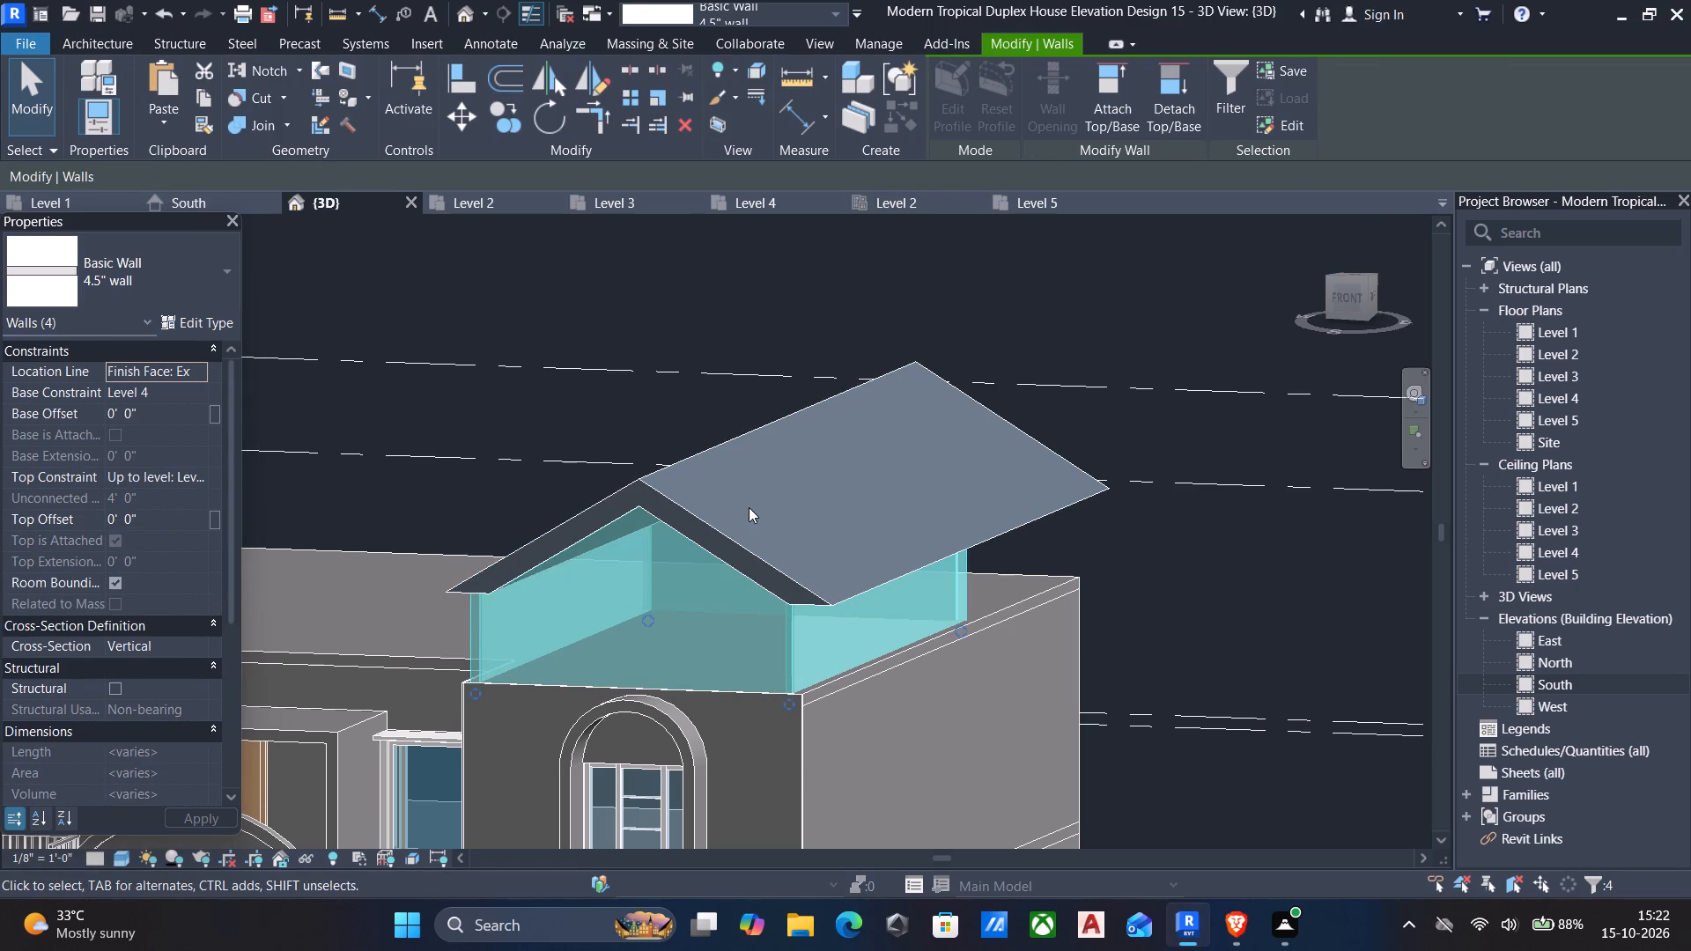
{"action": "key", "text": "Escape"}
Examine the gable end, the roof overhangs and the overall house massing from several angles in the 3D view.
{"action": "middle_click_drag", "start_coordinate": [753, 501], "coordinate": [794, 370], "text": "shift"}
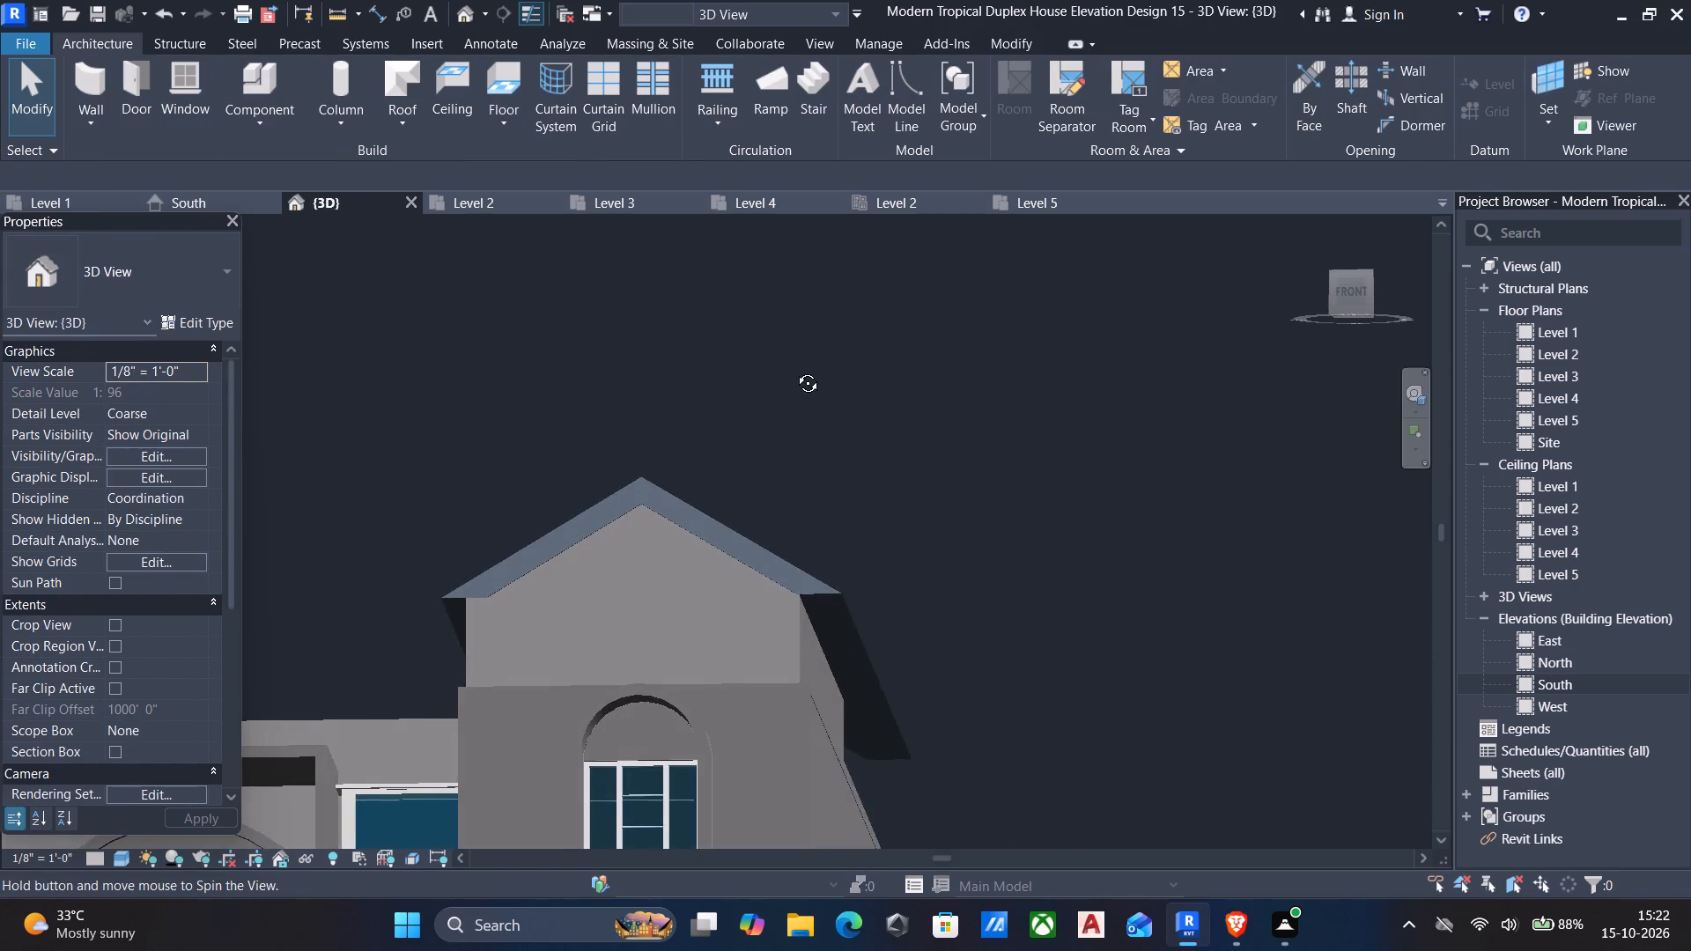
{"action": "middle_click_drag", "start_coordinate": [794, 370], "coordinate": [794, 439], "text": "shift"}
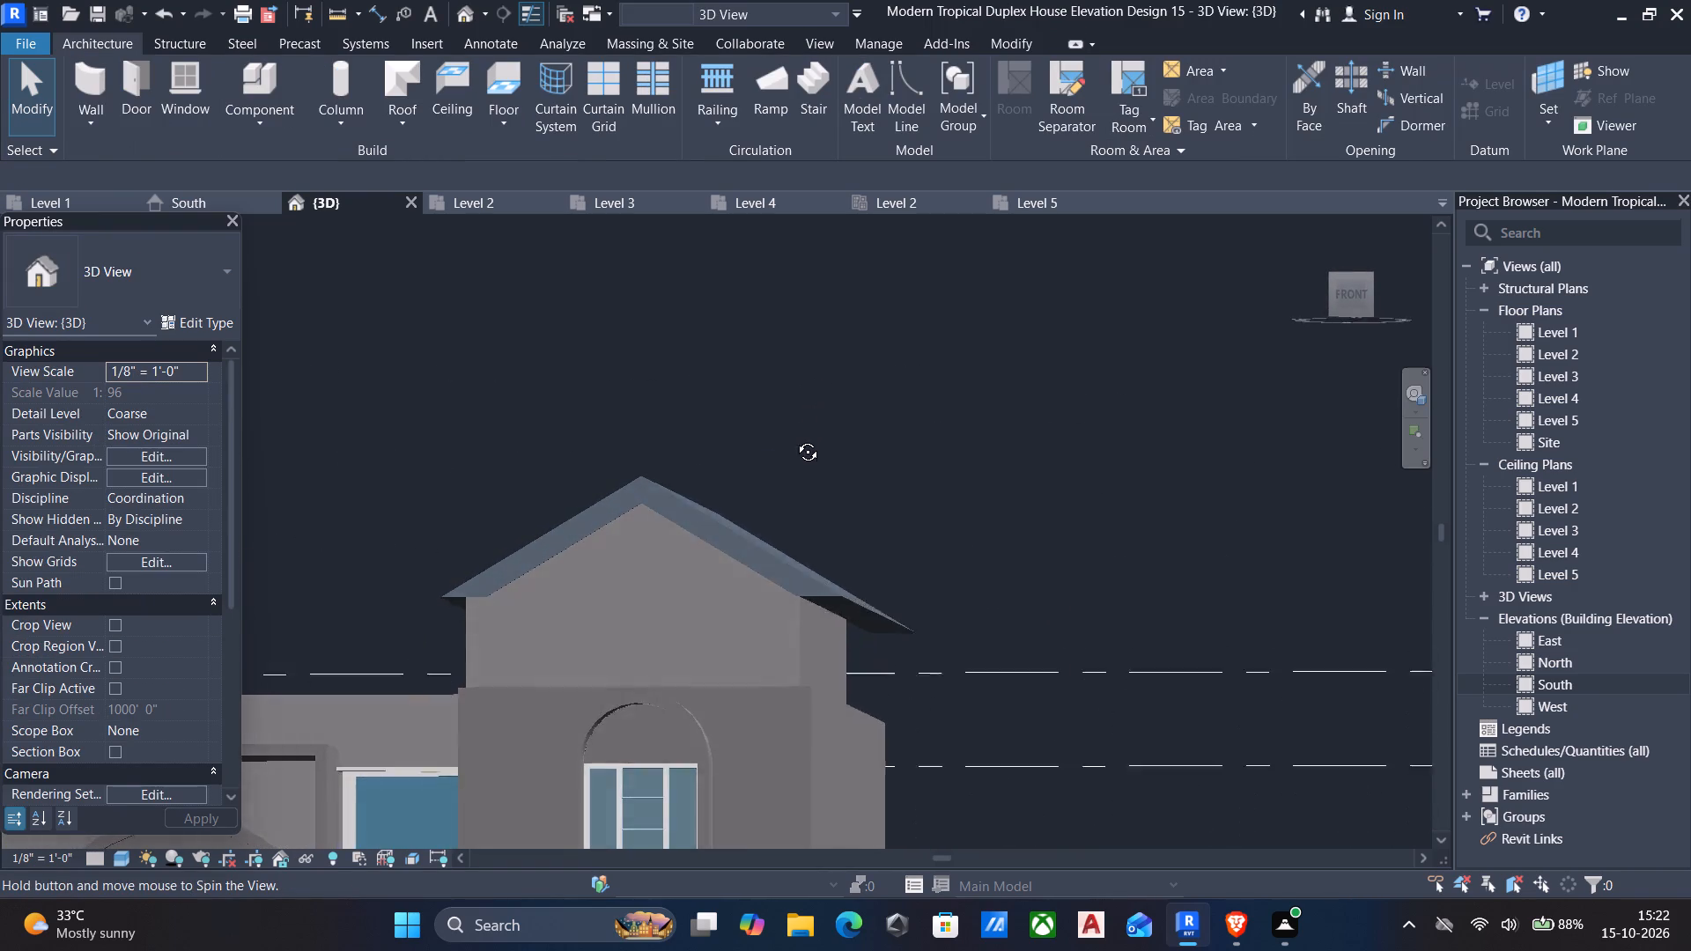
{"action": "middle_click_drag", "start_coordinate": [794, 439], "coordinate": [790, 446], "text": "shift"}
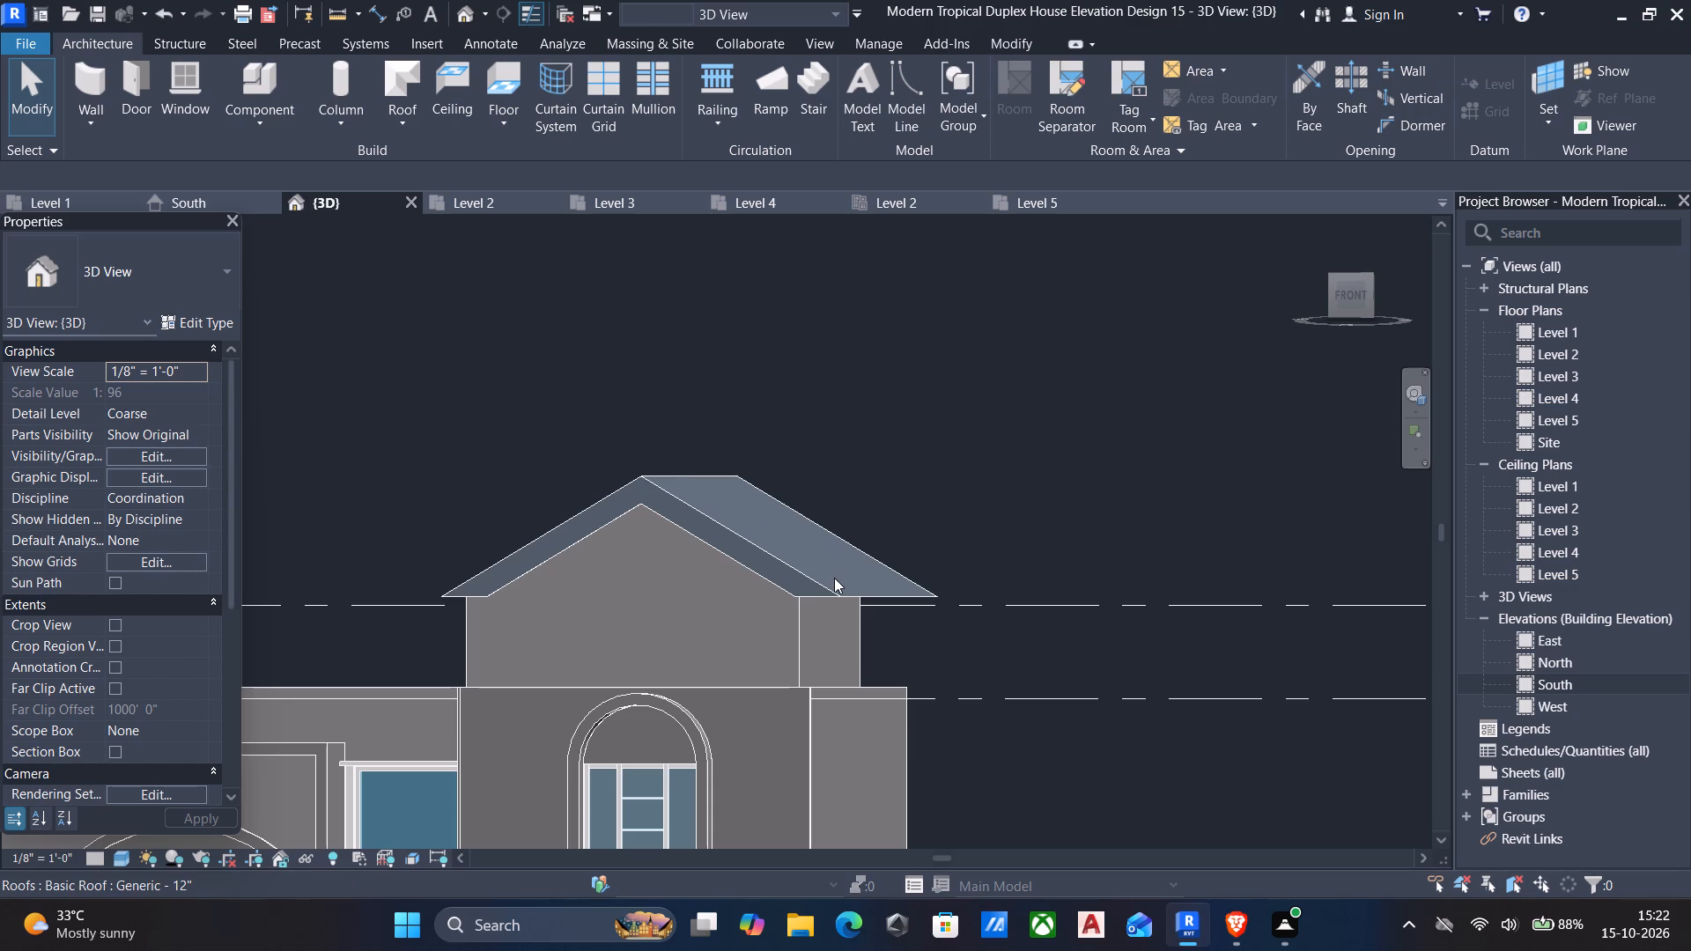
{"action": "middle_click_drag", "start_coordinate": [841, 573], "coordinate": [834, 550], "text": "shift"}
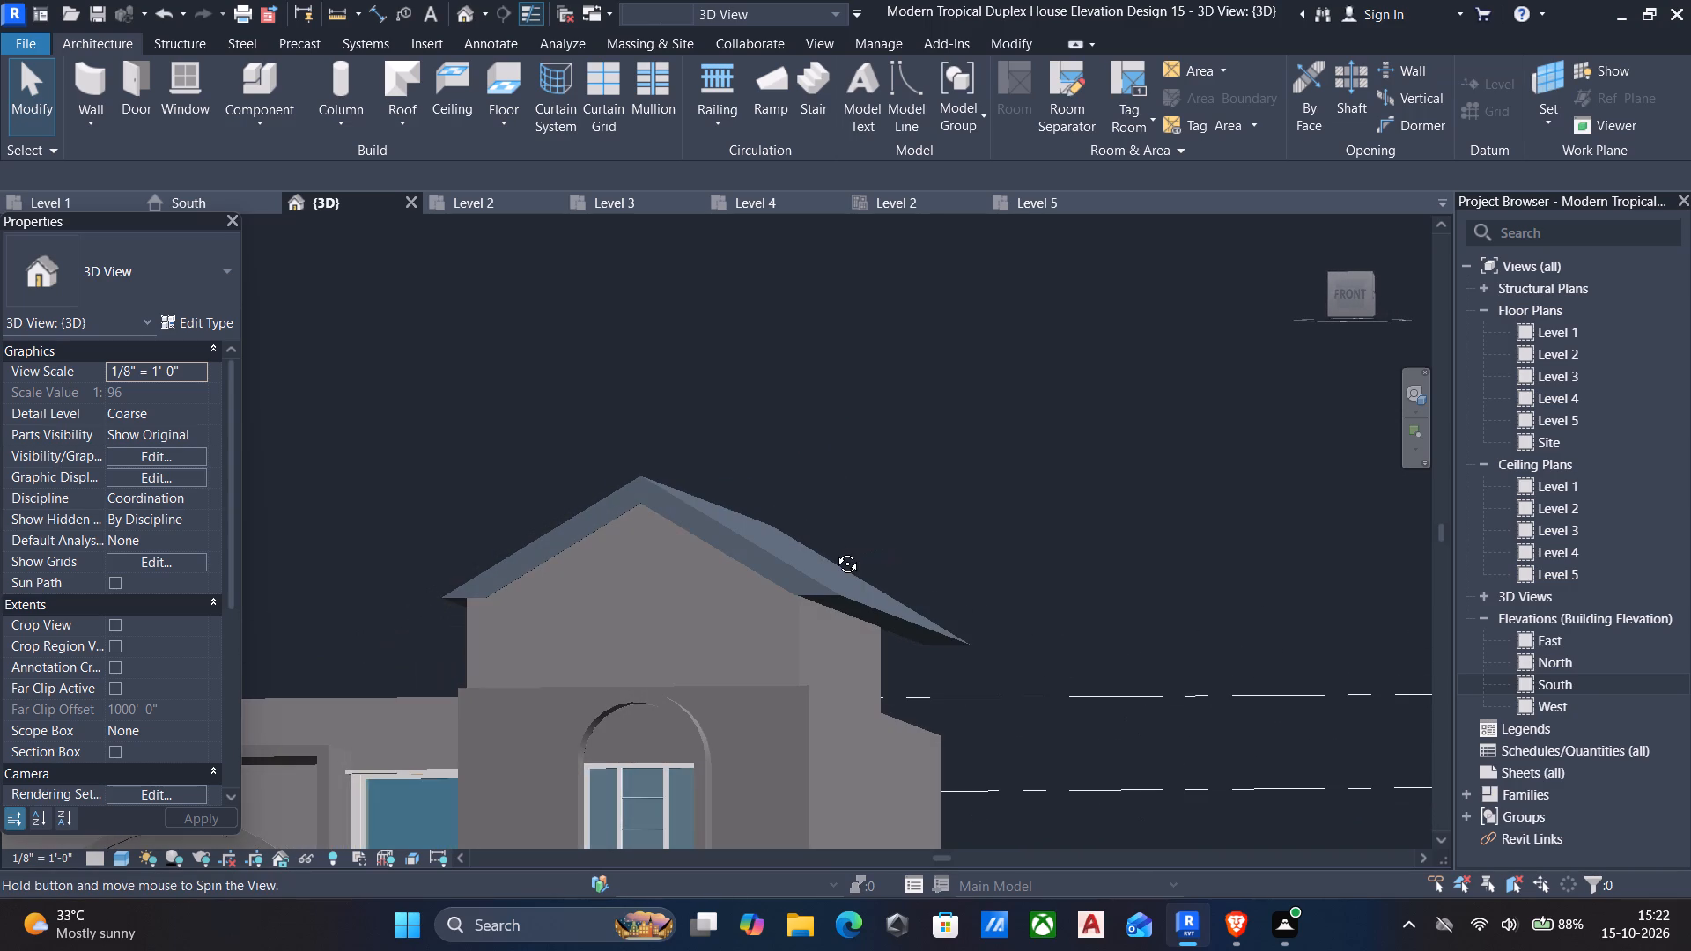
{"action": "middle_click_drag", "start_coordinate": [834, 550], "coordinate": [848, 550], "text": "shift"}
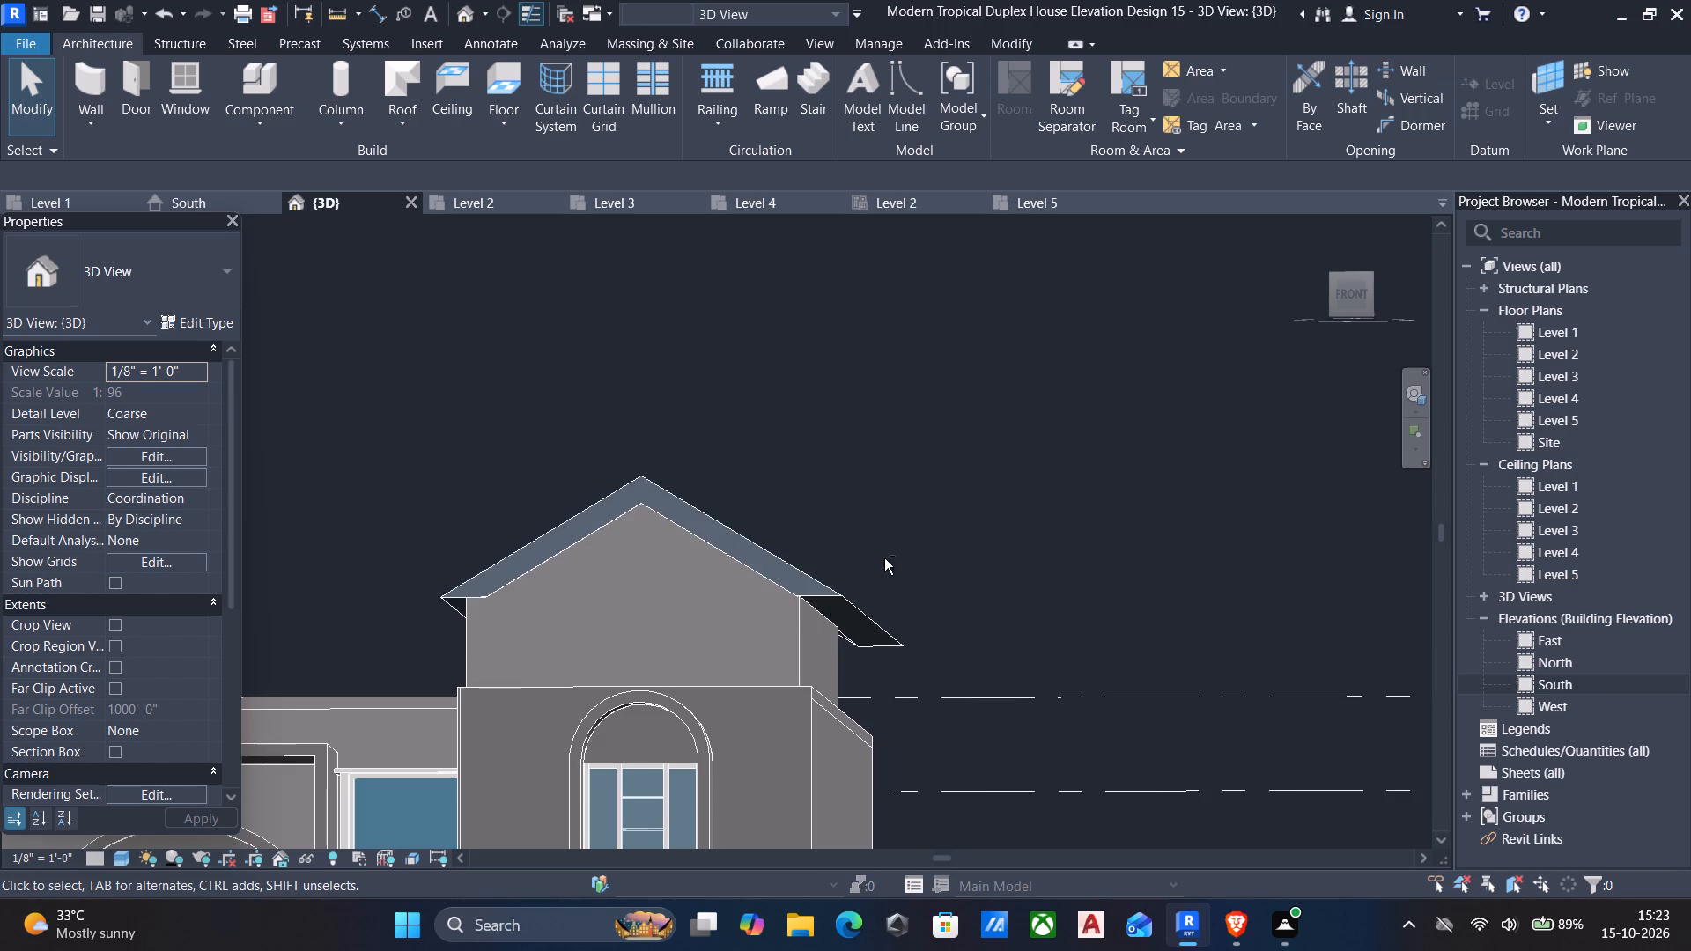
{"action": "middle_click_drag", "start_coordinate": [627, 558], "coordinate": [663, 461], "text": "shift"}
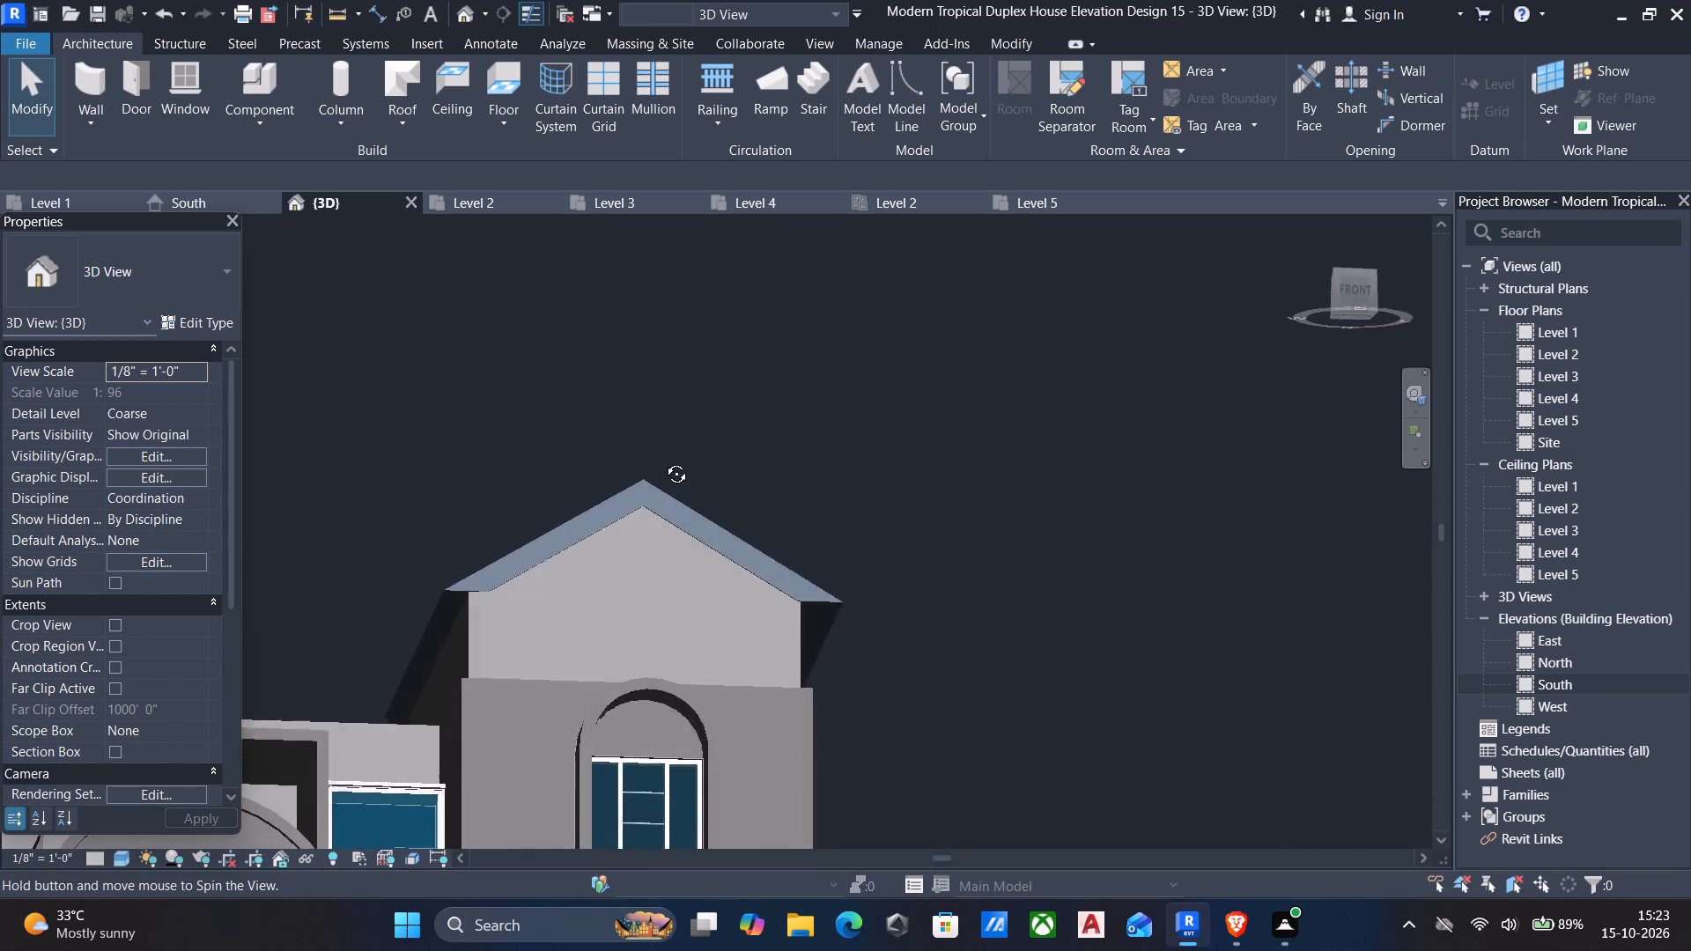
{"action": "middle_click_drag", "start_coordinate": [663, 461], "coordinate": [630, 586], "text": "shift"}
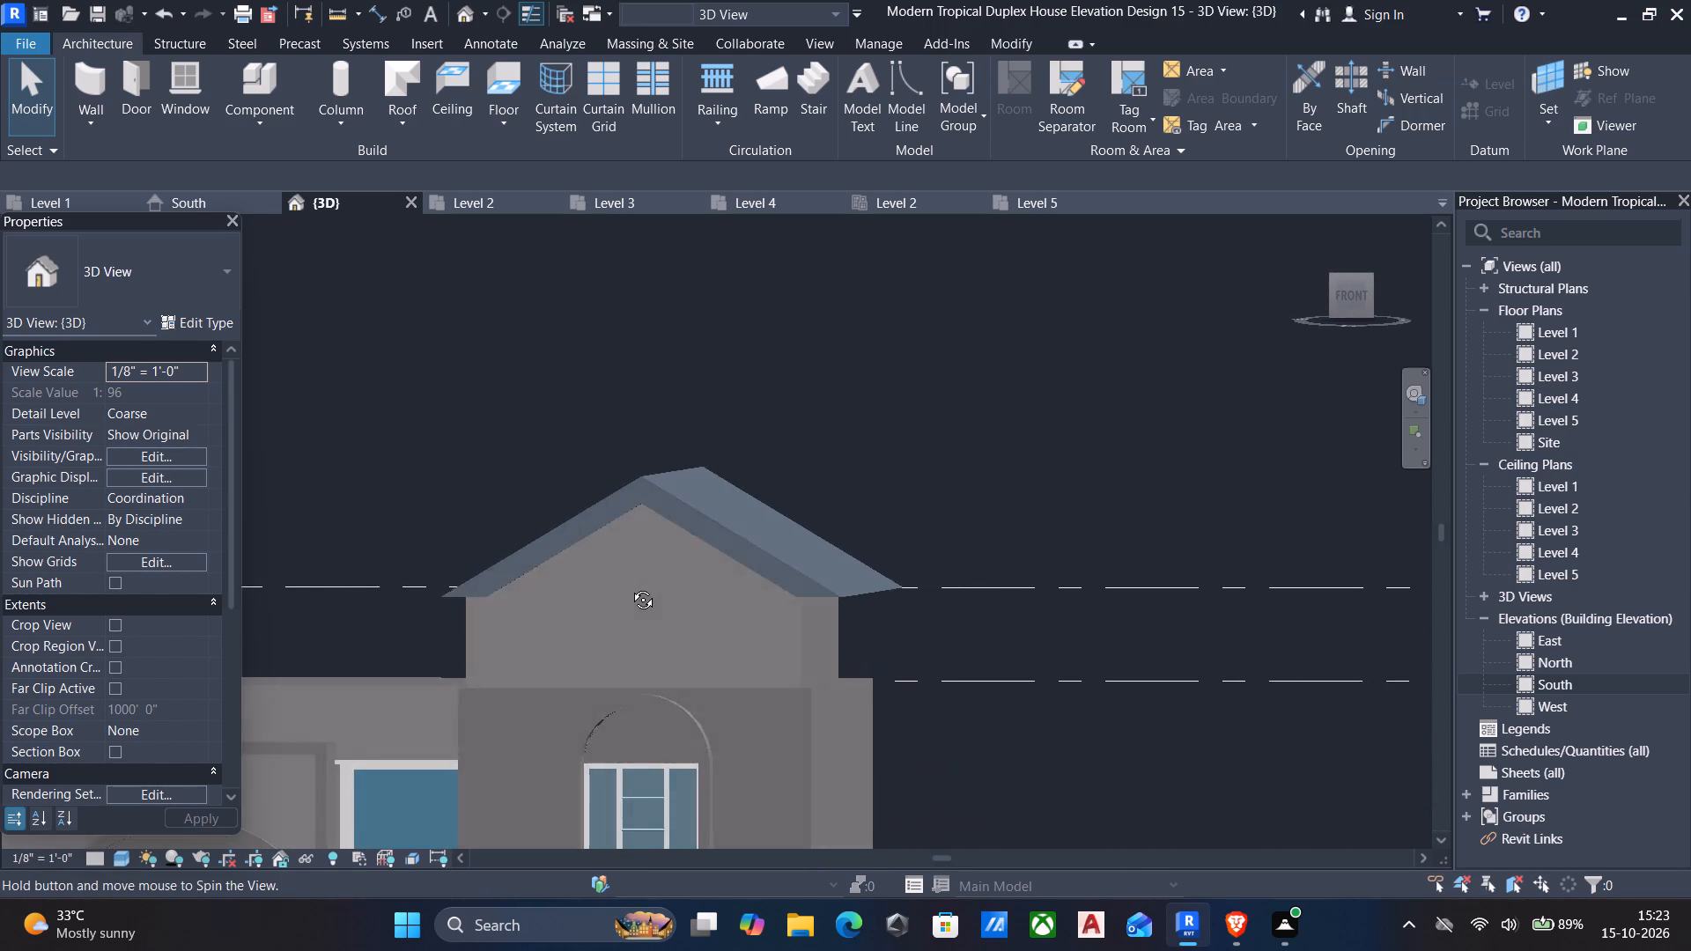
{"action": "middle_click_drag", "start_coordinate": [630, 586], "coordinate": [646, 586], "text": "shift"}
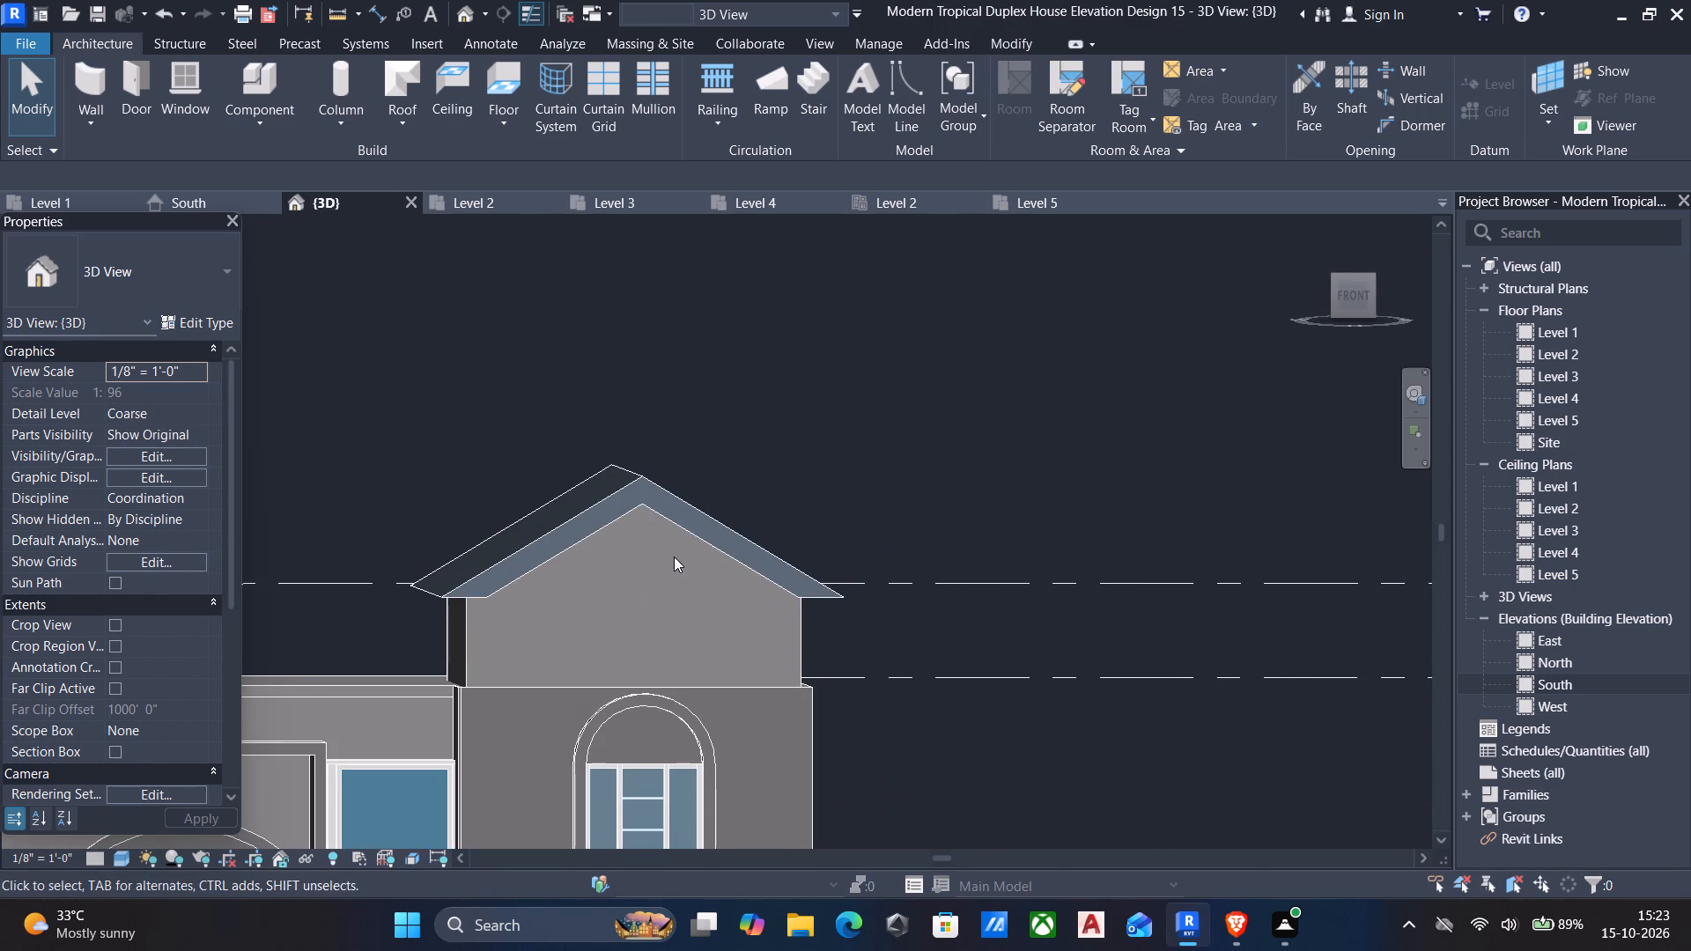
{"action": "scroll", "coordinate": [673, 557], "scroll_direction": "down", "scroll_amount": 2}
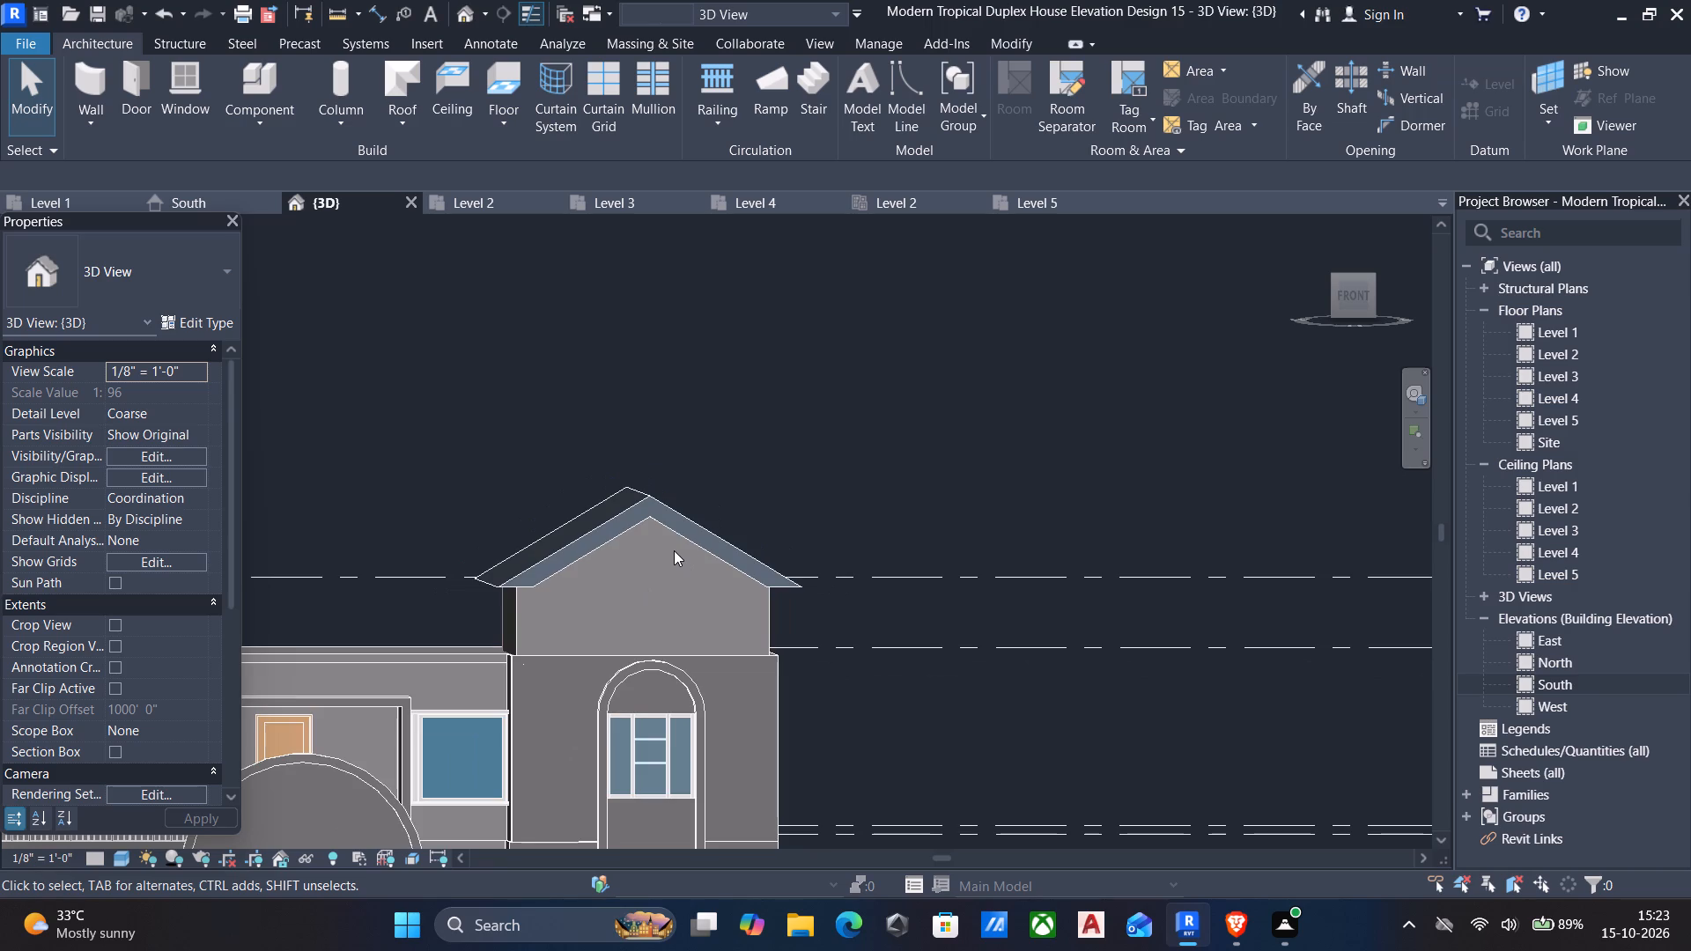
{"action": "middle_click_drag", "start_coordinate": [674, 550], "coordinate": [948, 324]}
{"action": "scroll", "coordinate": [948, 324], "scroll_direction": "down", "scroll_amount": 3}
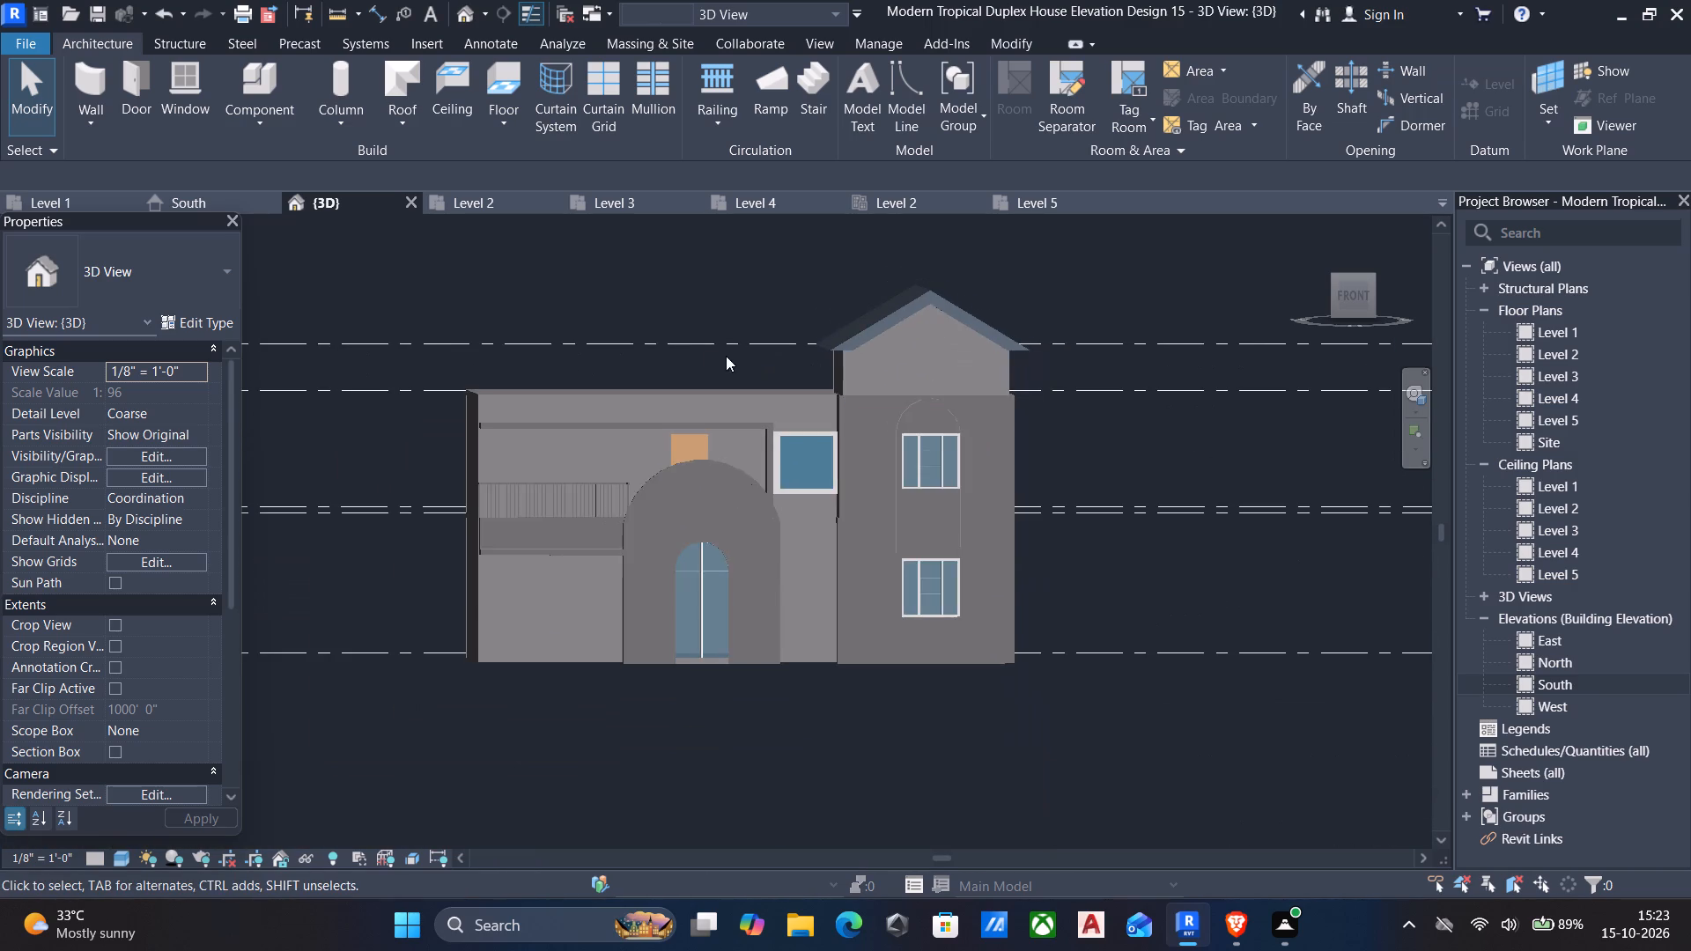
{"action": "middle_click_drag", "start_coordinate": [707, 355], "coordinate": [845, 438], "text": "shift"}
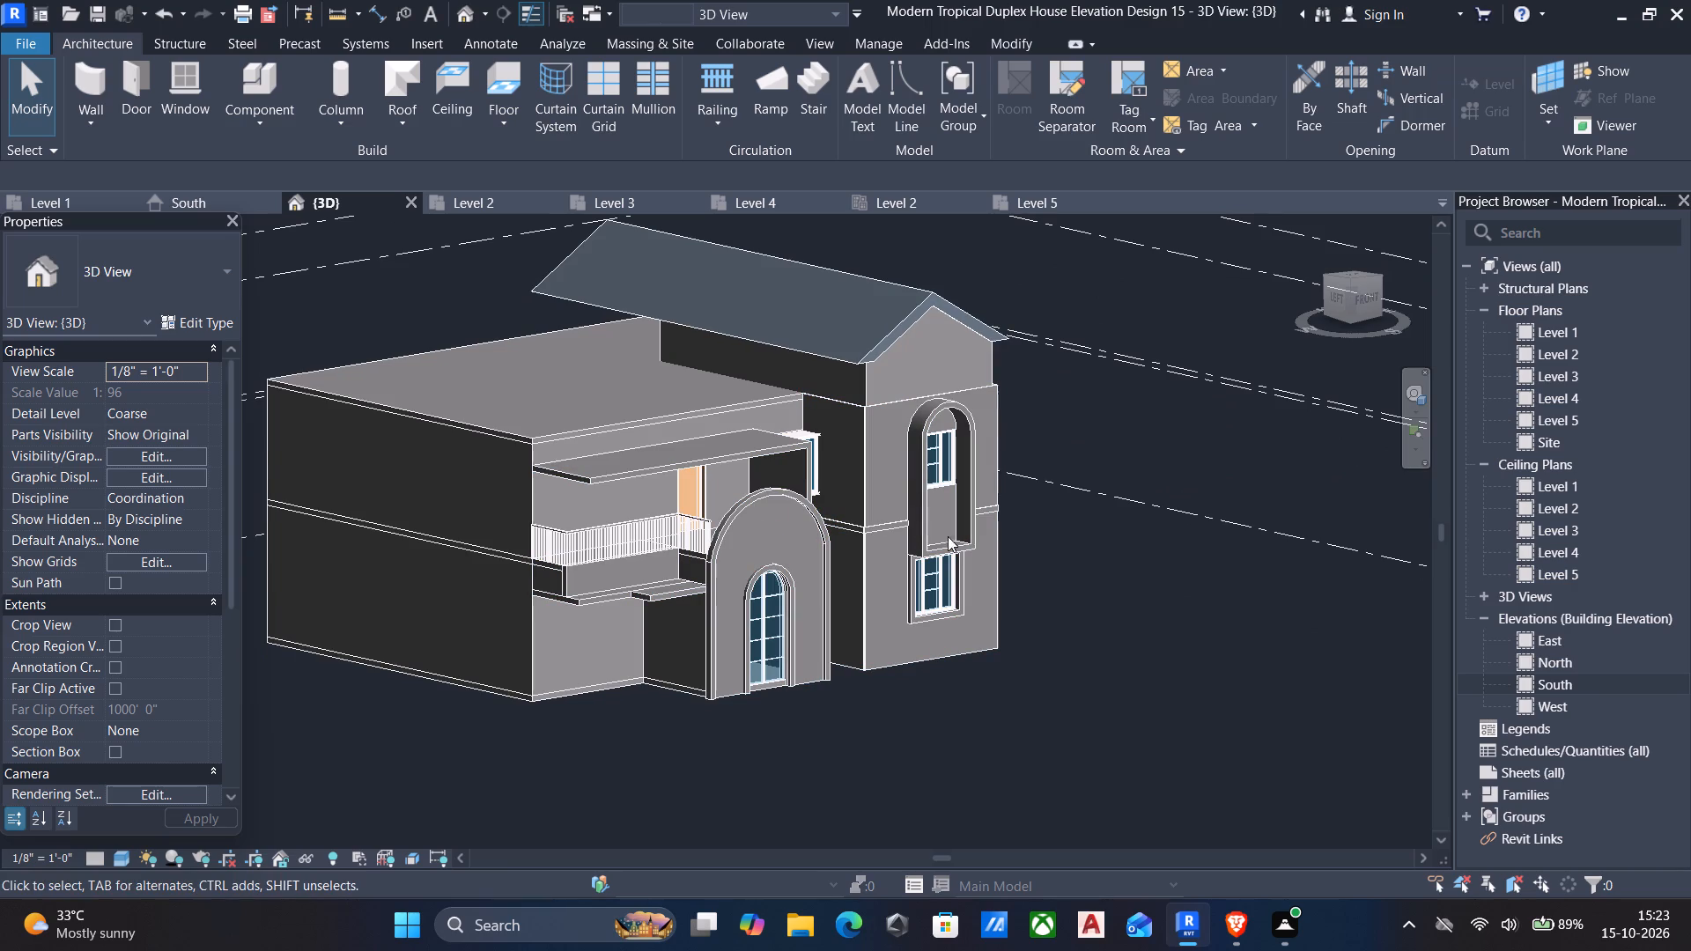
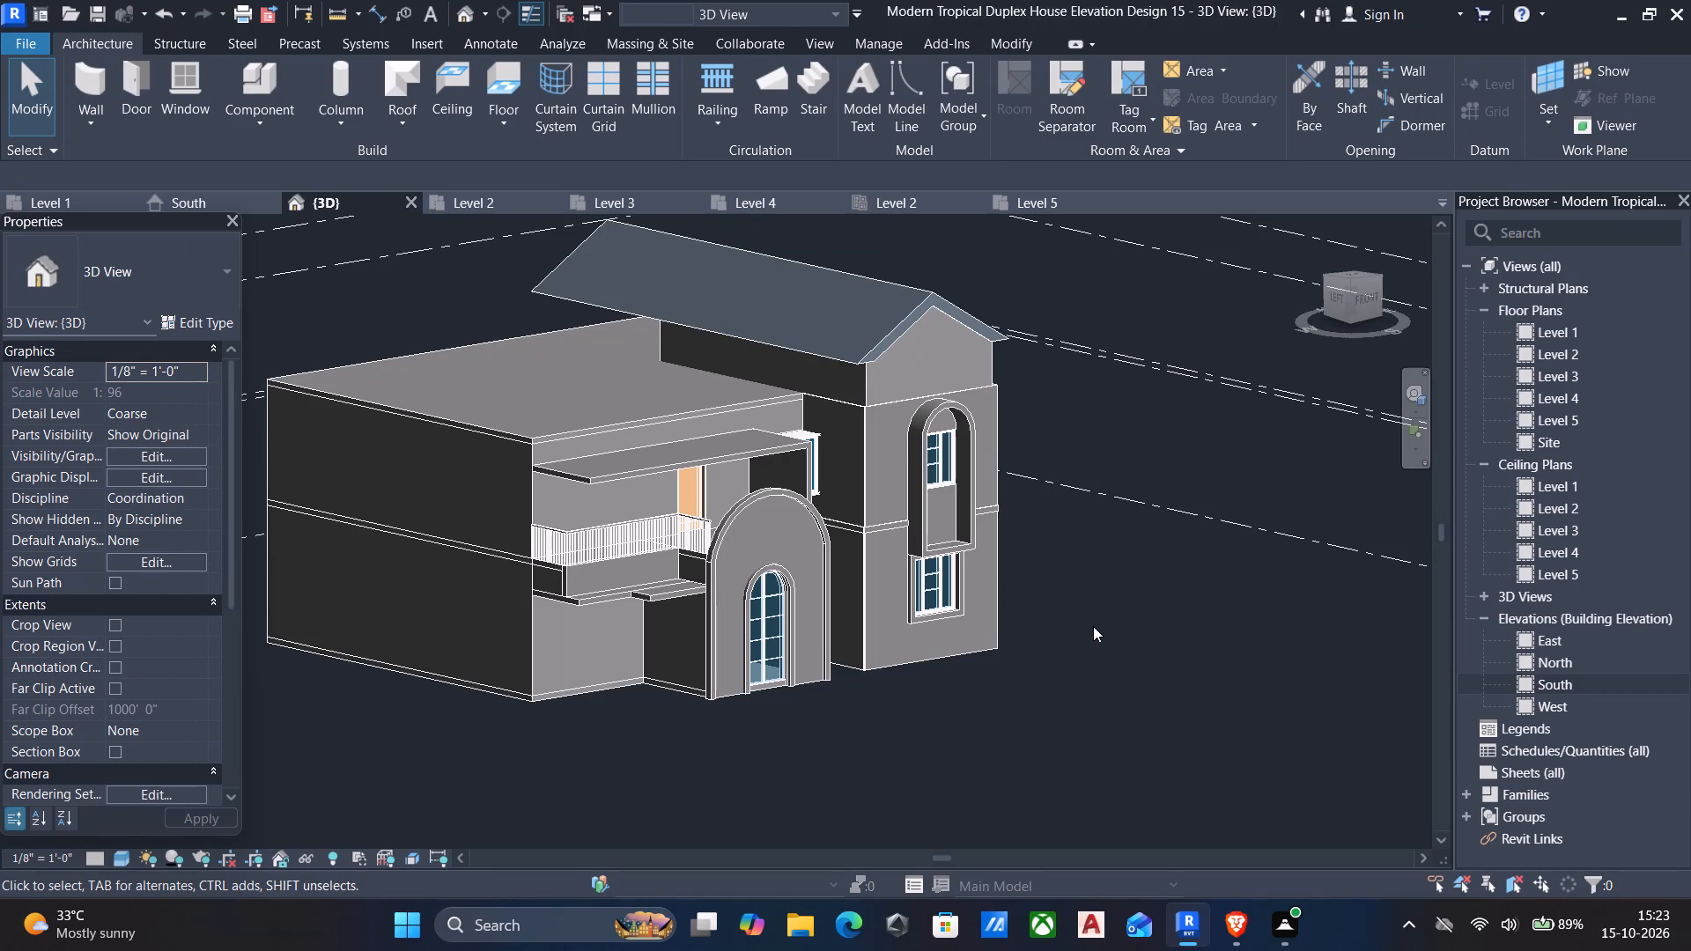
Pull the gable roof's rear extrusion end back toward the Level 4 enclosure, leaving only a small overhang past its rear wall.
{"action": "scroll", "coordinate": [950, 641], "scroll_direction": "down", "scroll_amount": 2}
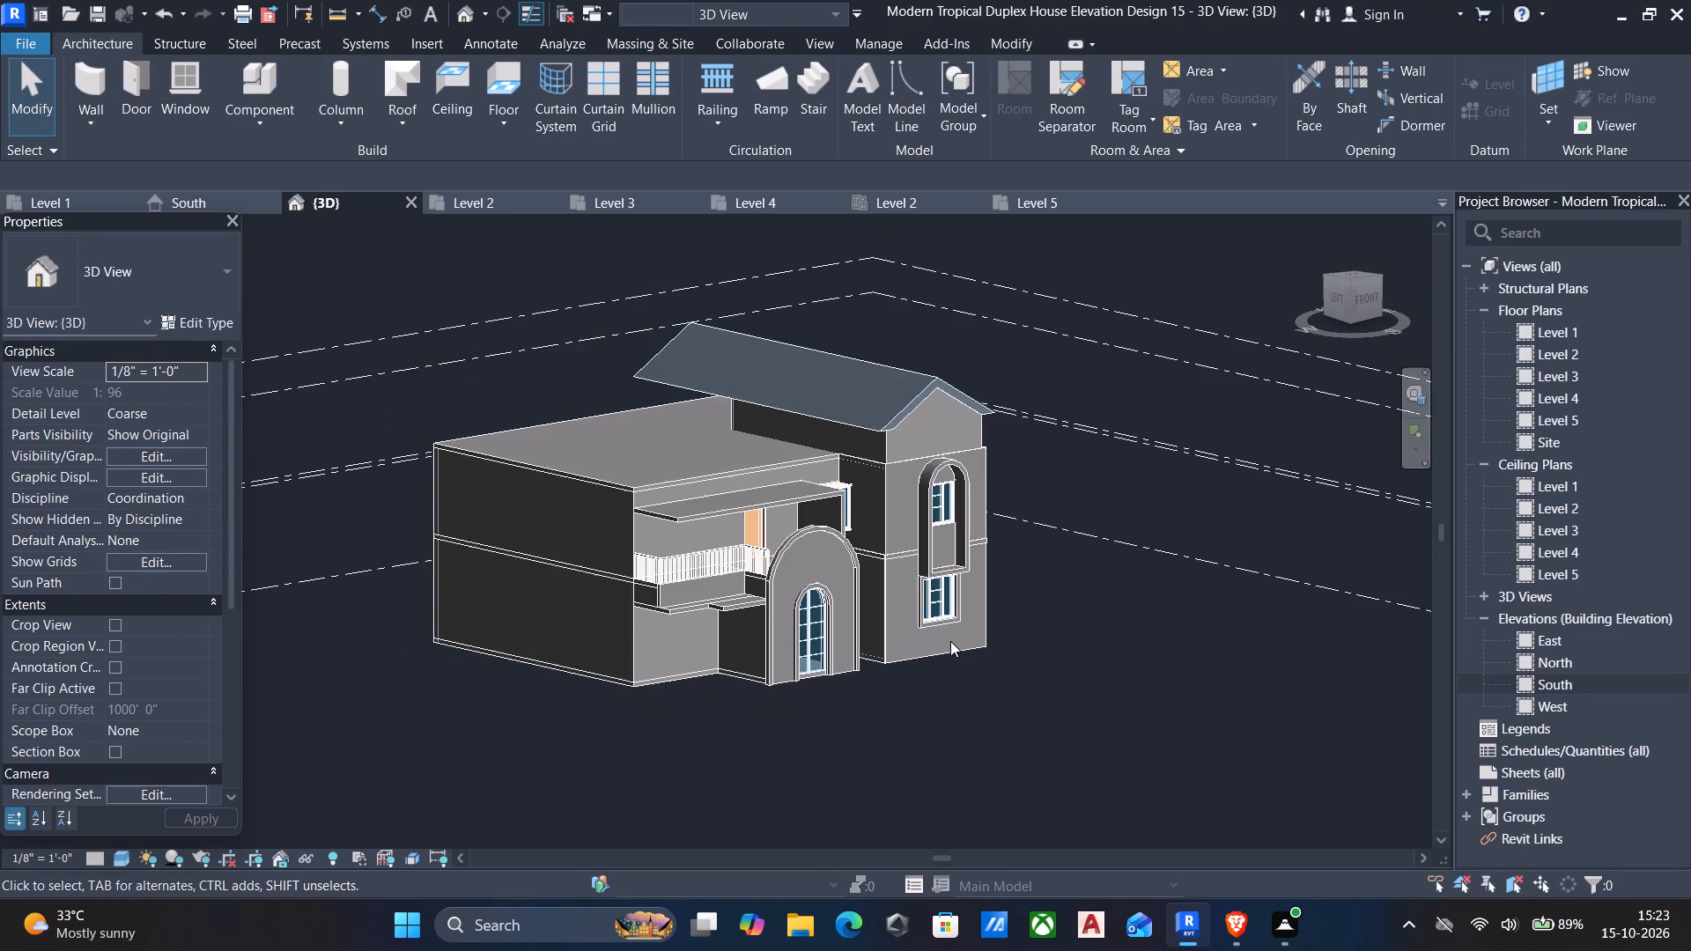
{"action": "middle_click_drag", "start_coordinate": [950, 641], "coordinate": [488, 686], "text": "shift"}
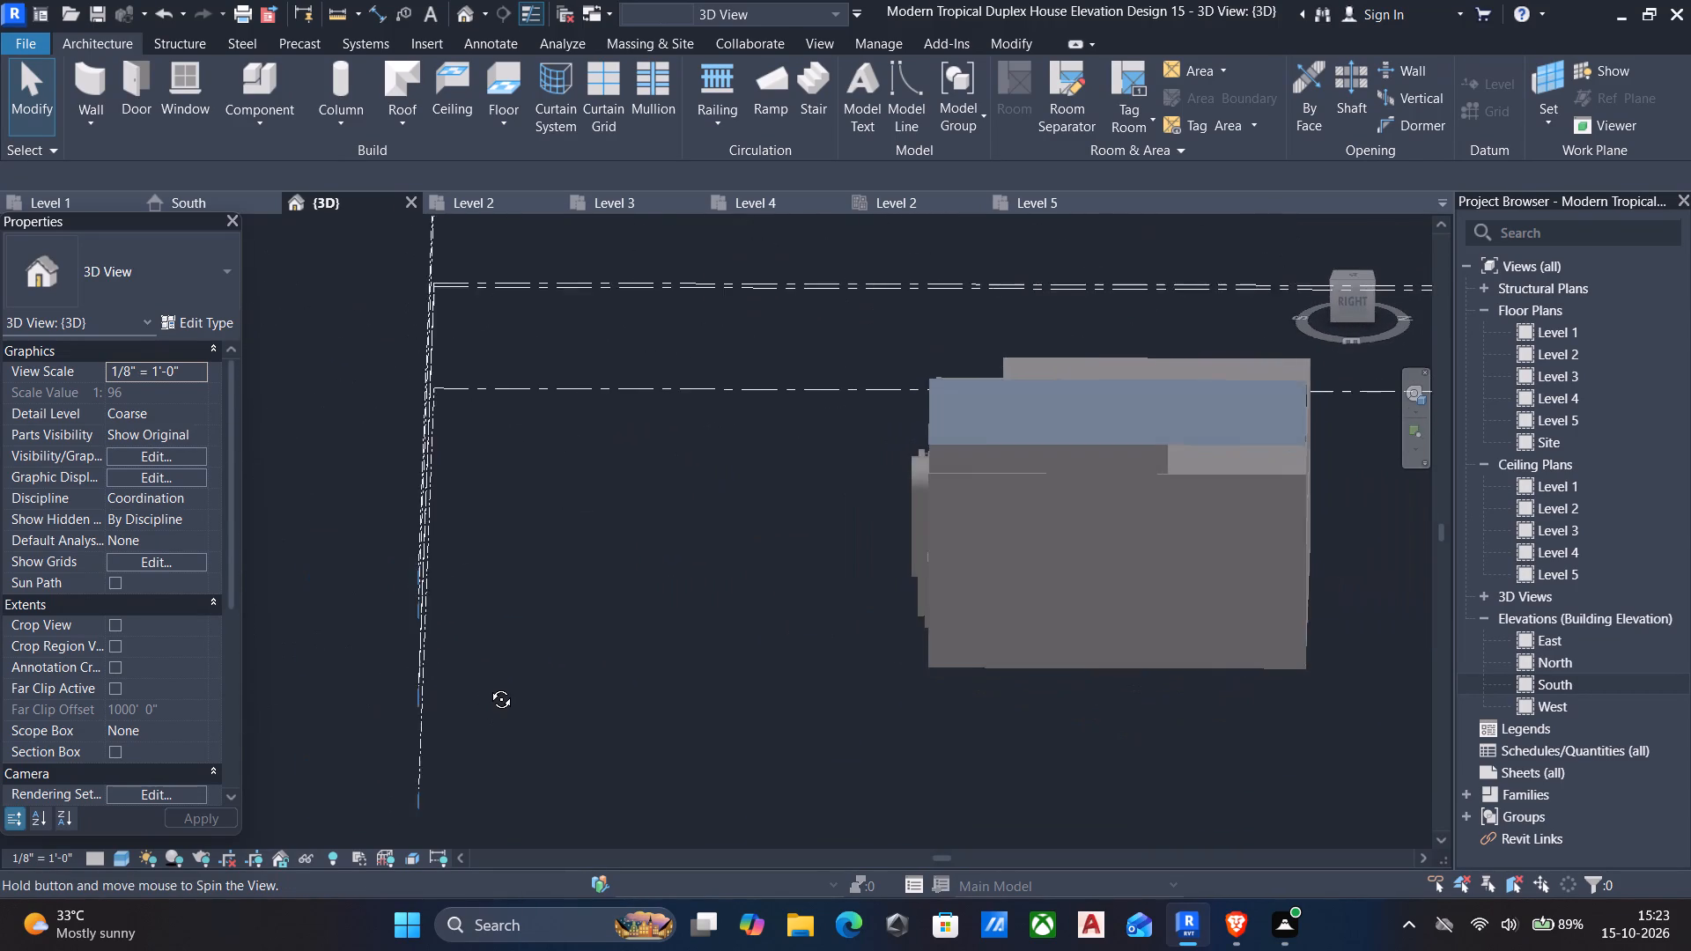
{"action": "middle_click_drag", "start_coordinate": [488, 686], "coordinate": [434, 701], "text": "shift"}
{"action": "middle_click_drag", "start_coordinate": [766, 685], "coordinate": [770, 737]}
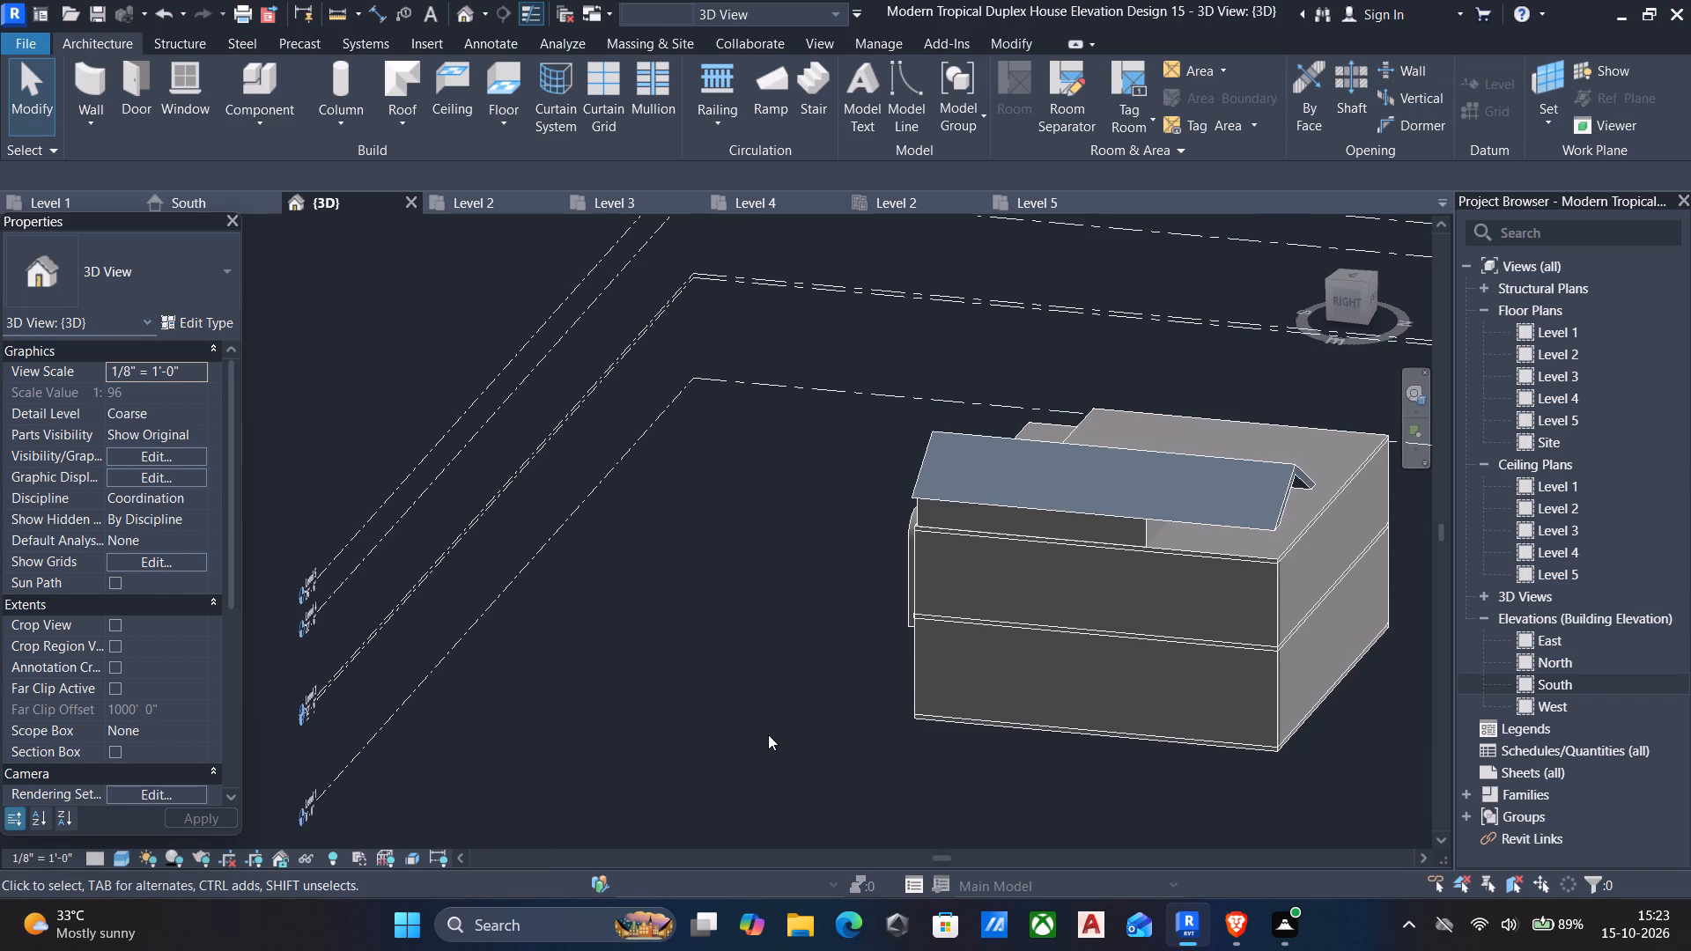
{"action": "left_click", "coordinate": [1282, 502]}
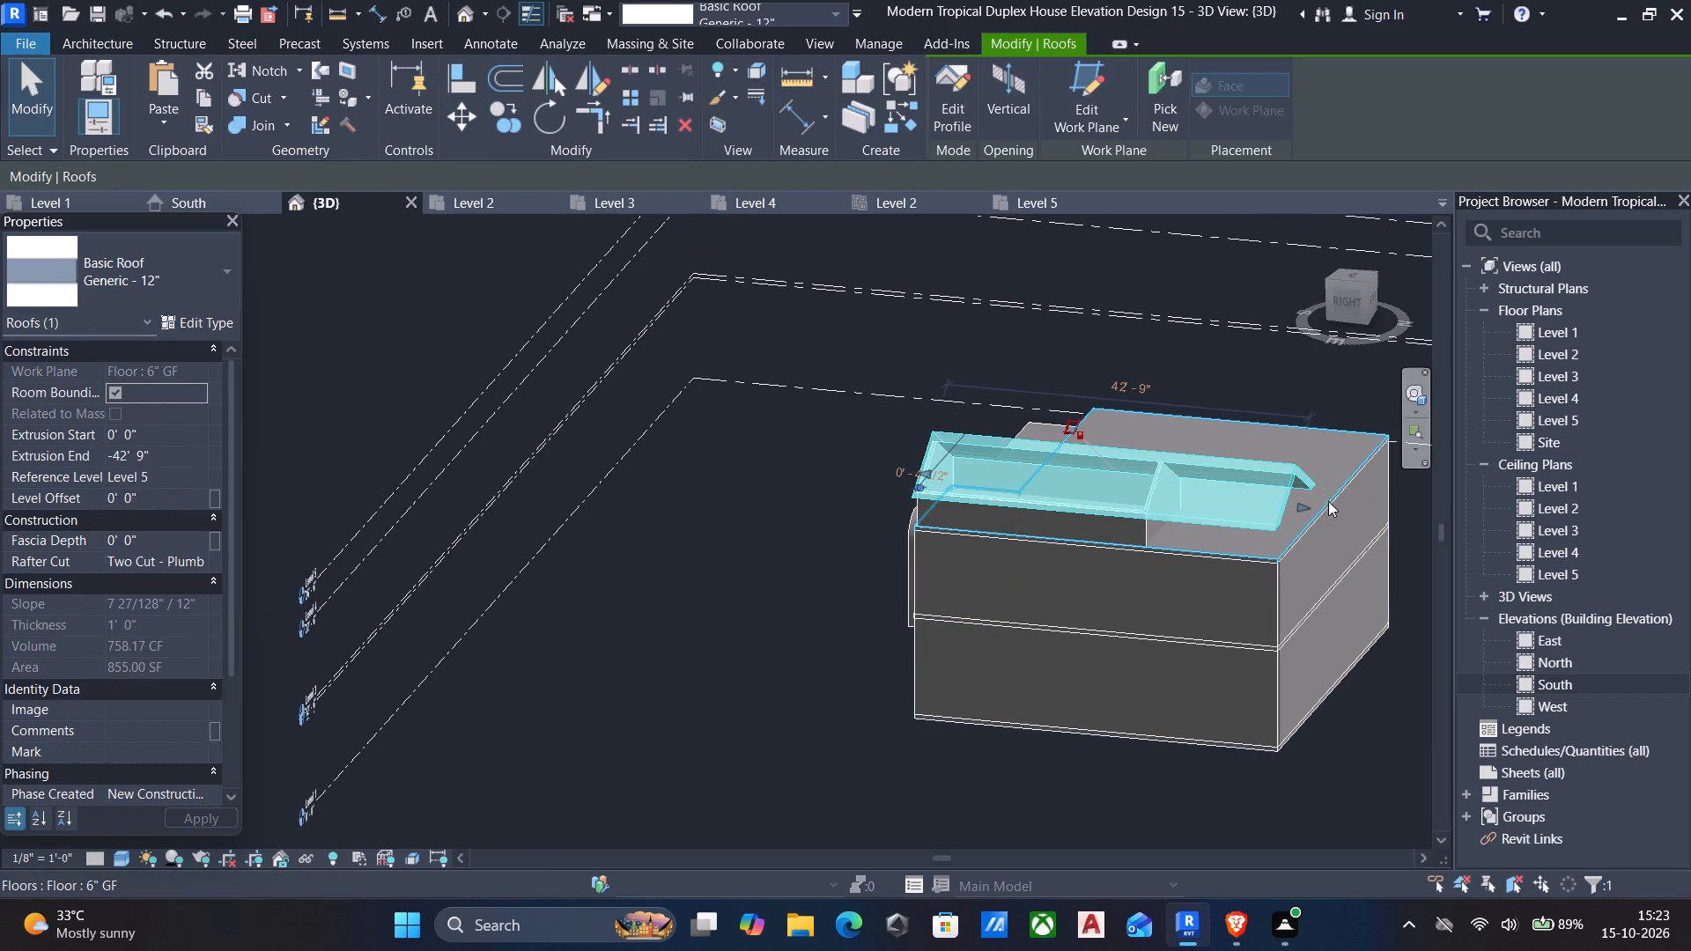
{"action": "left_click_drag", "start_coordinate": [1299, 505], "coordinate": [1182, 498]}
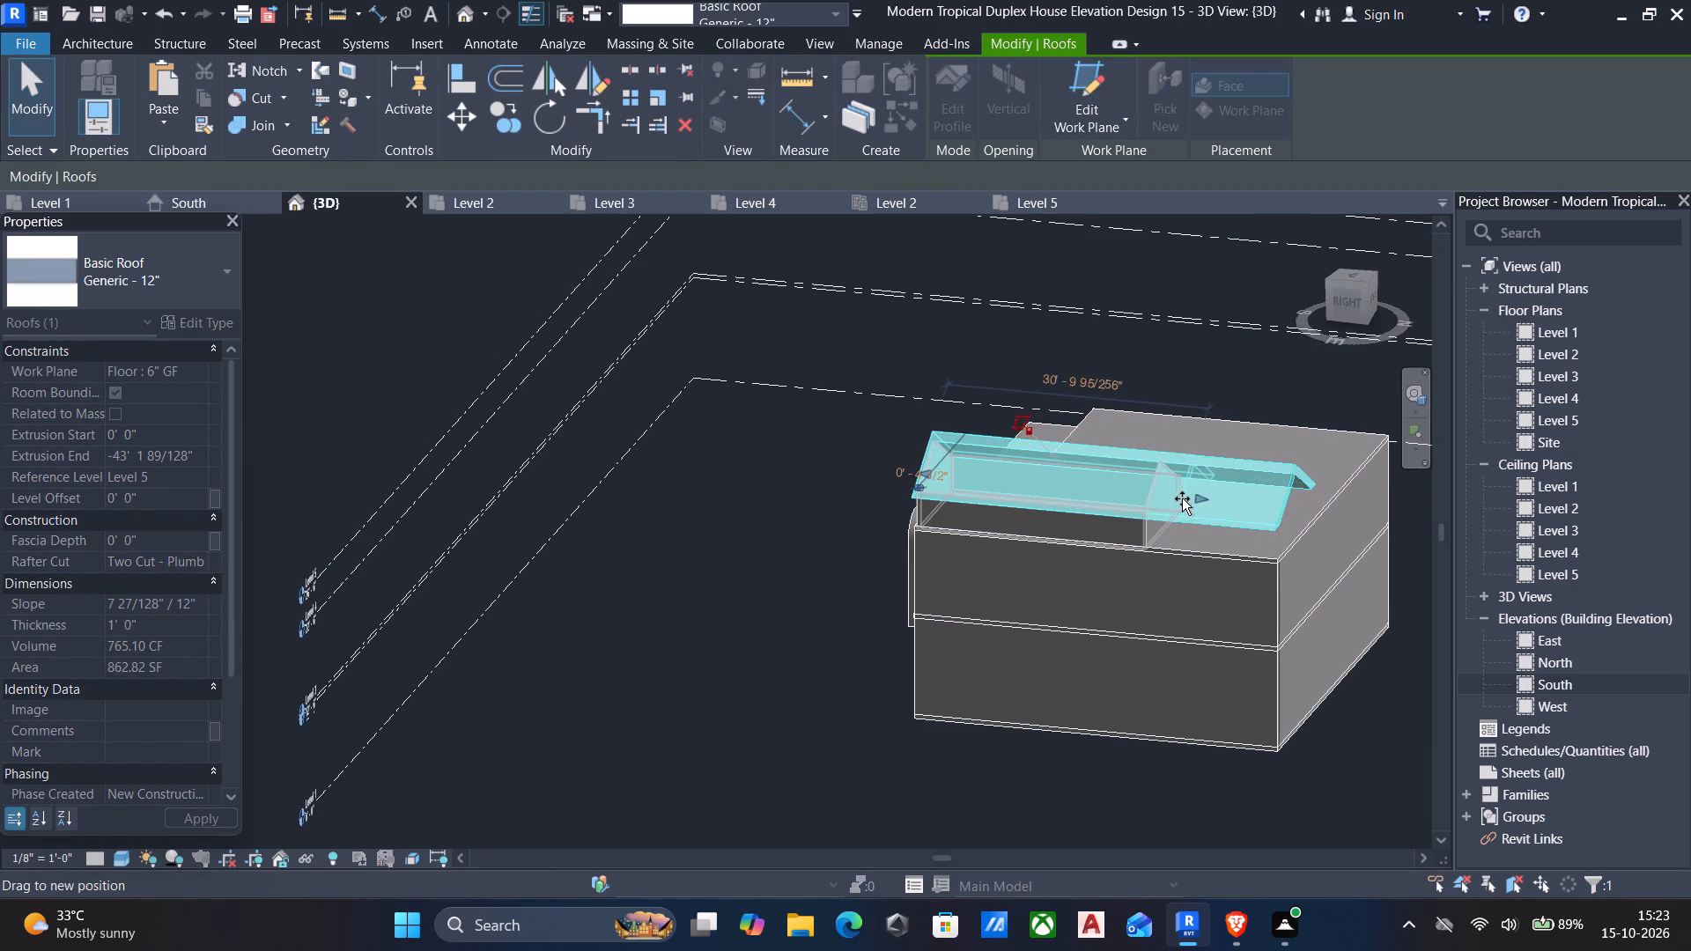
{"action": "left_click_drag", "start_coordinate": [1182, 498], "coordinate": [1168, 502]}
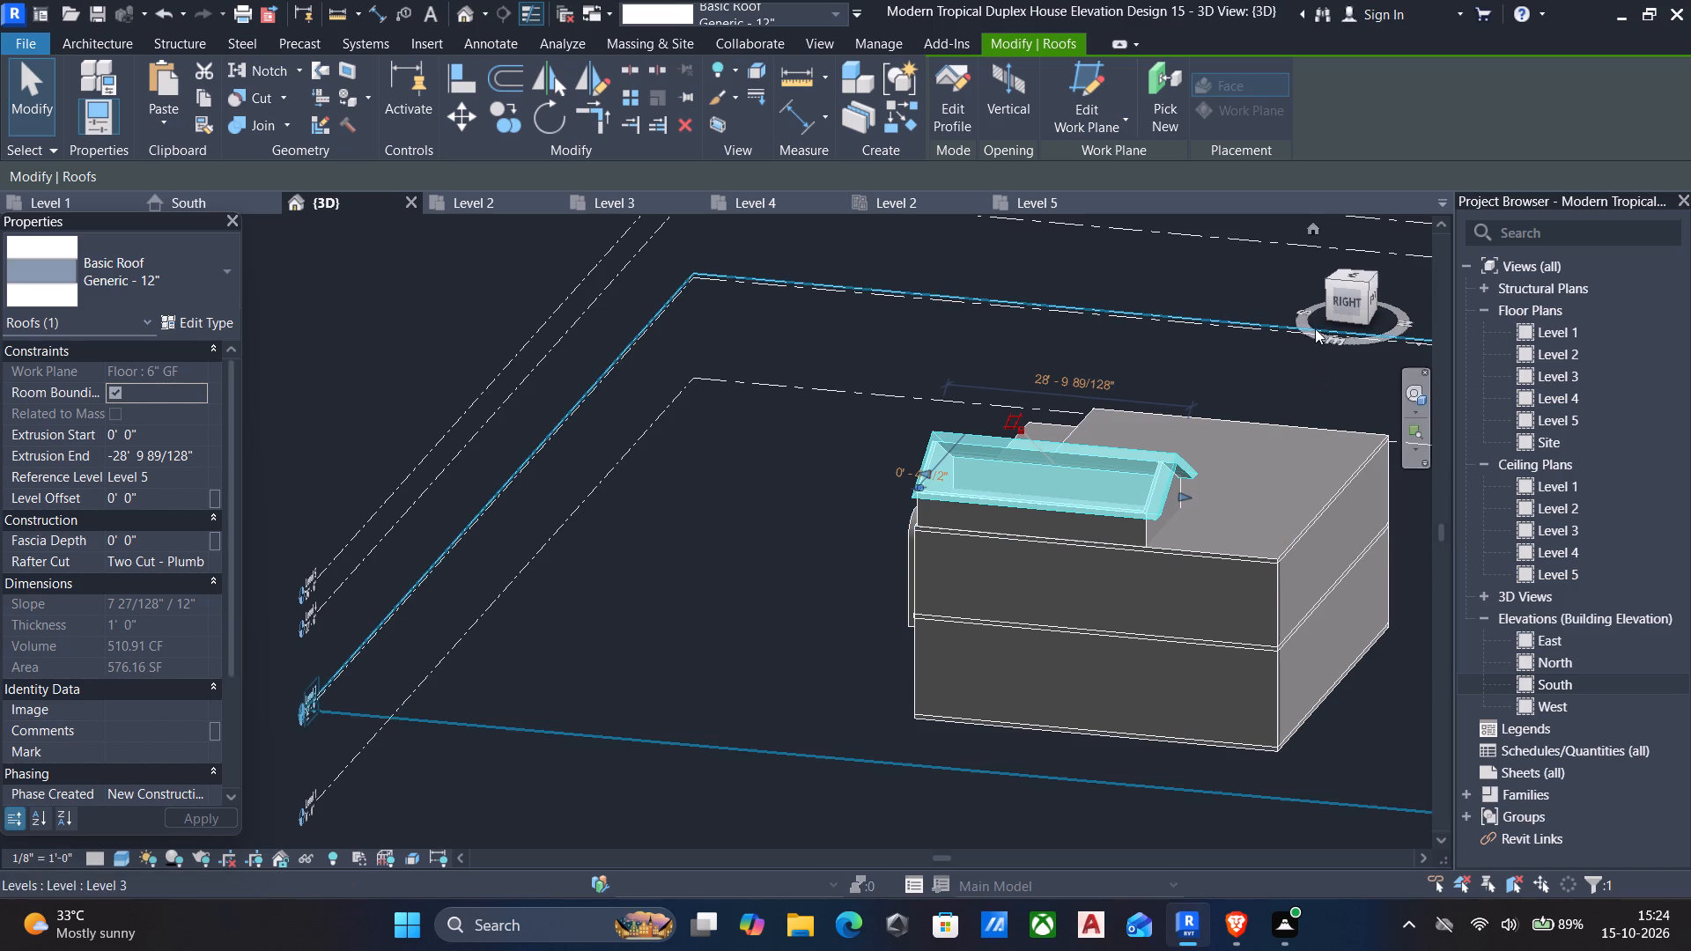
{"action": "left_click", "coordinate": [1340, 310]}
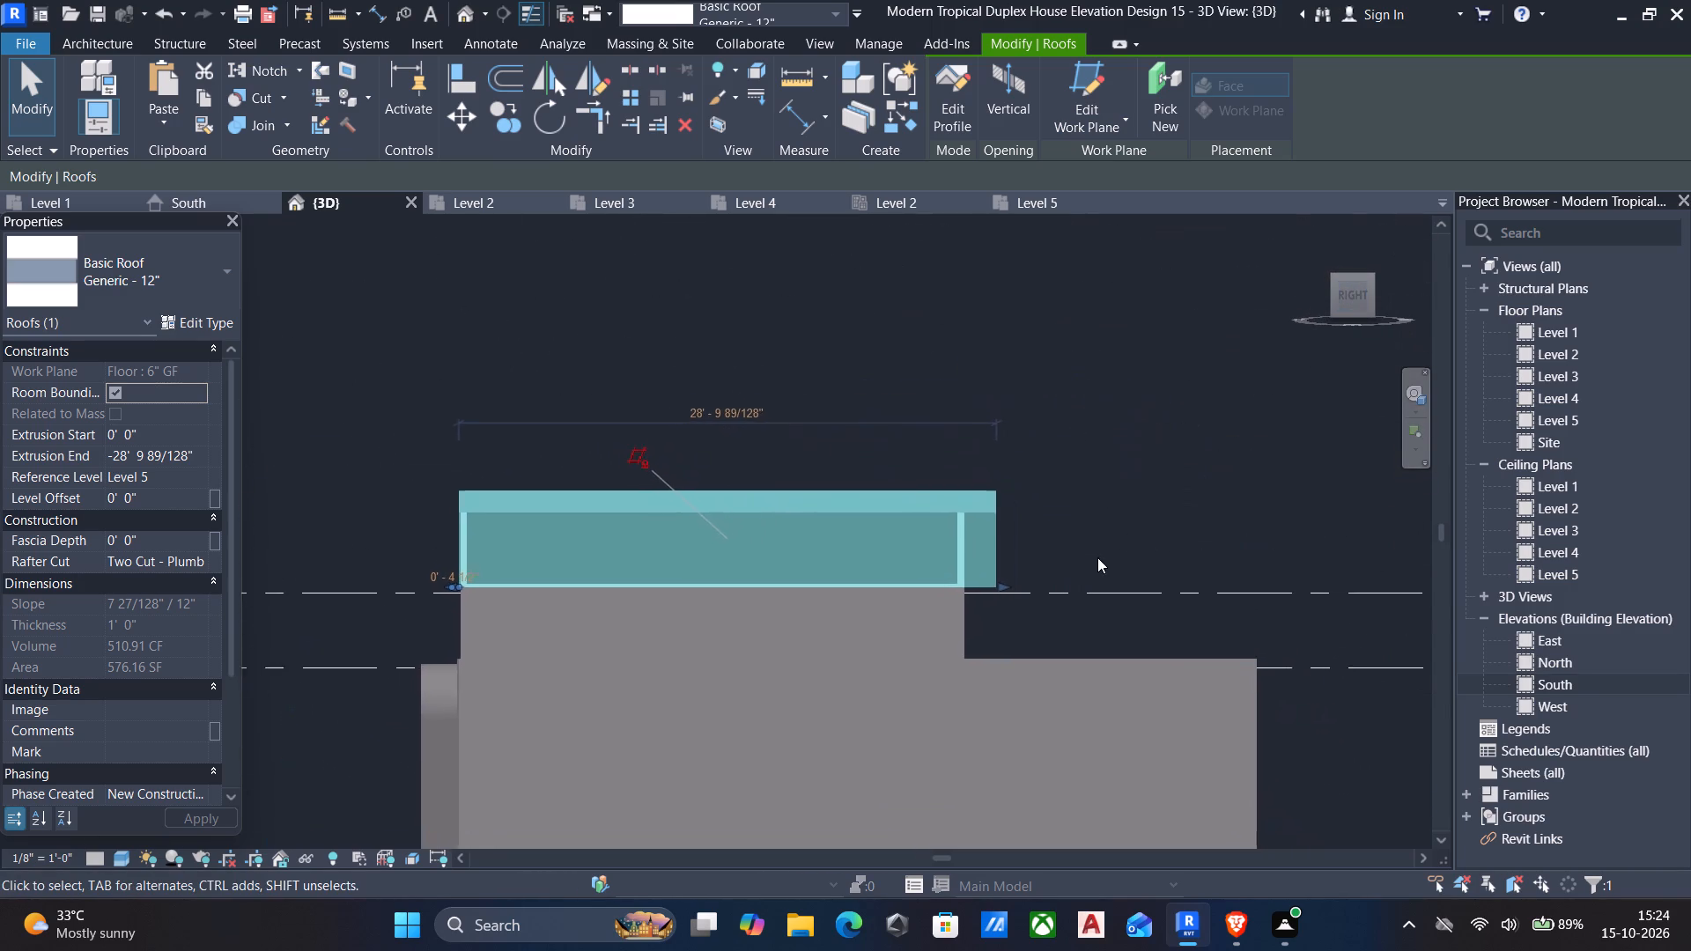
{"action": "left_click_drag", "start_coordinate": [987, 580], "coordinate": [983, 584]}
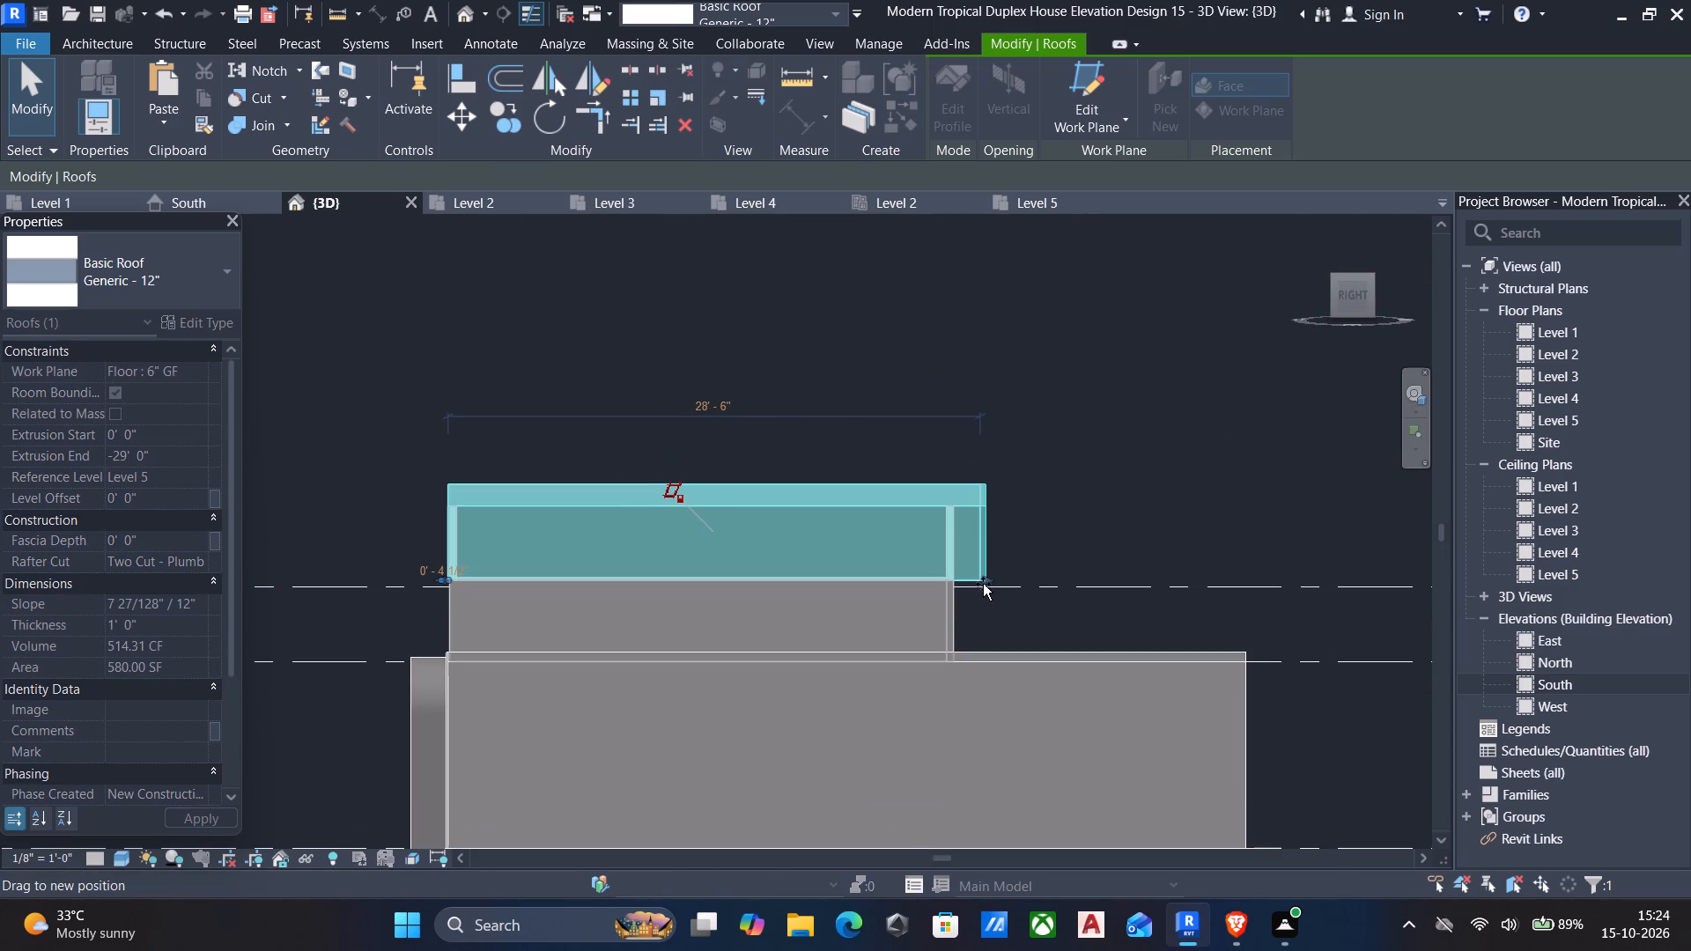
{"action": "left_click_drag", "start_coordinate": [983, 584], "coordinate": [972, 591]}
{"action": "key", "text": "Escape"}
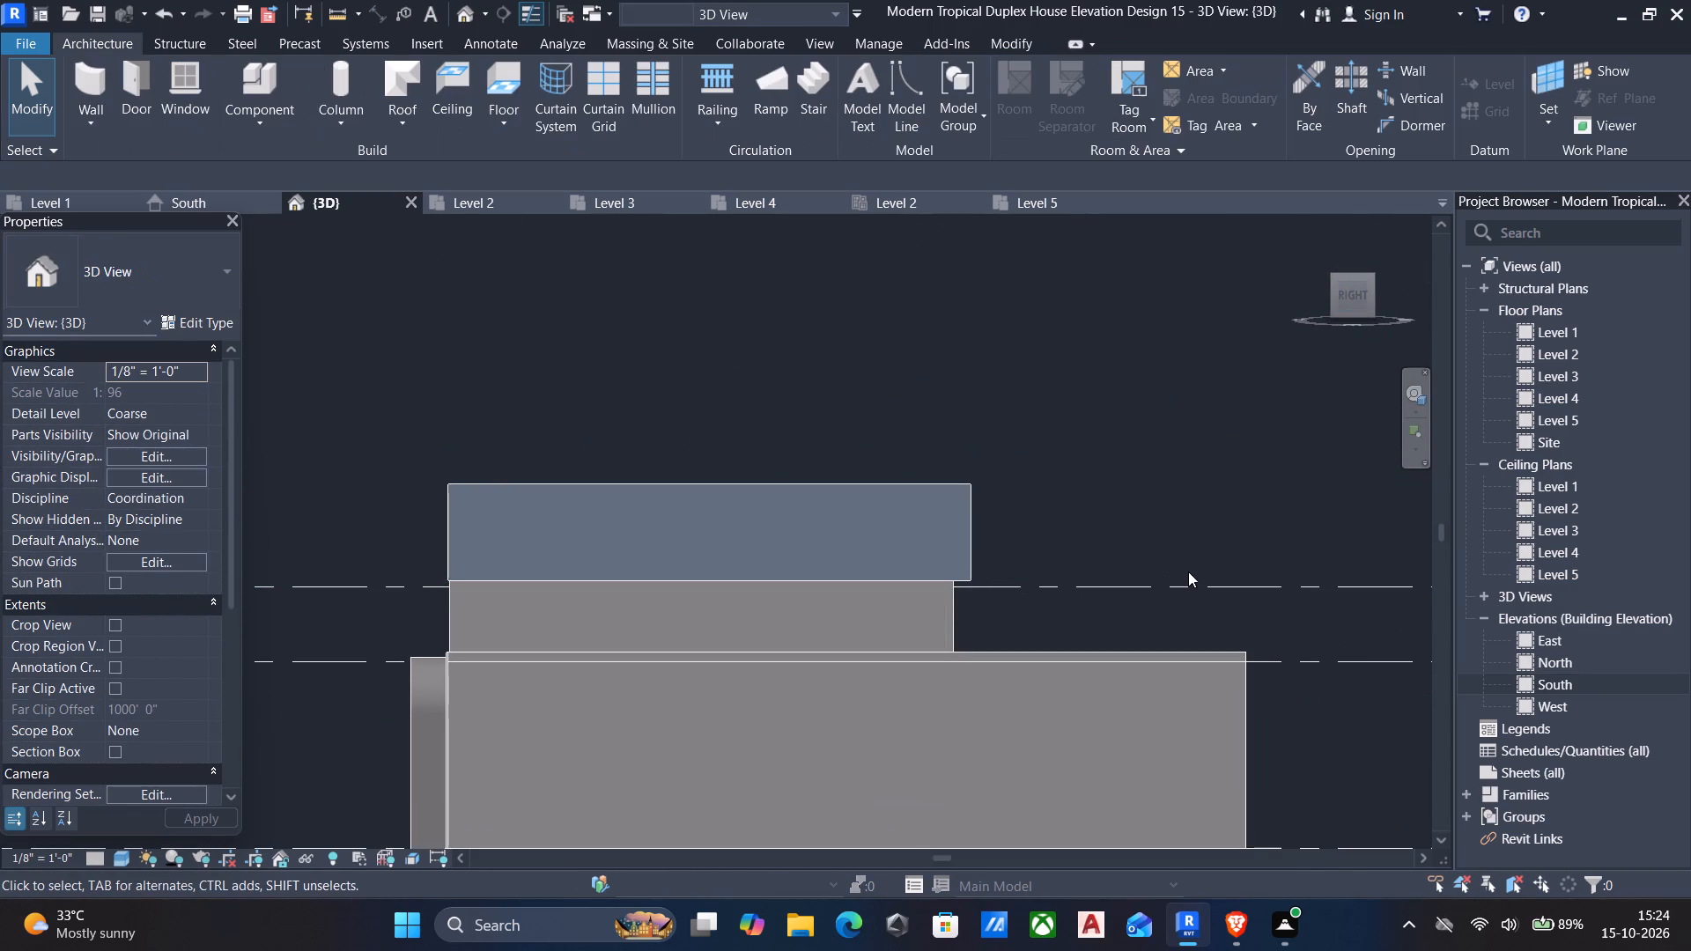
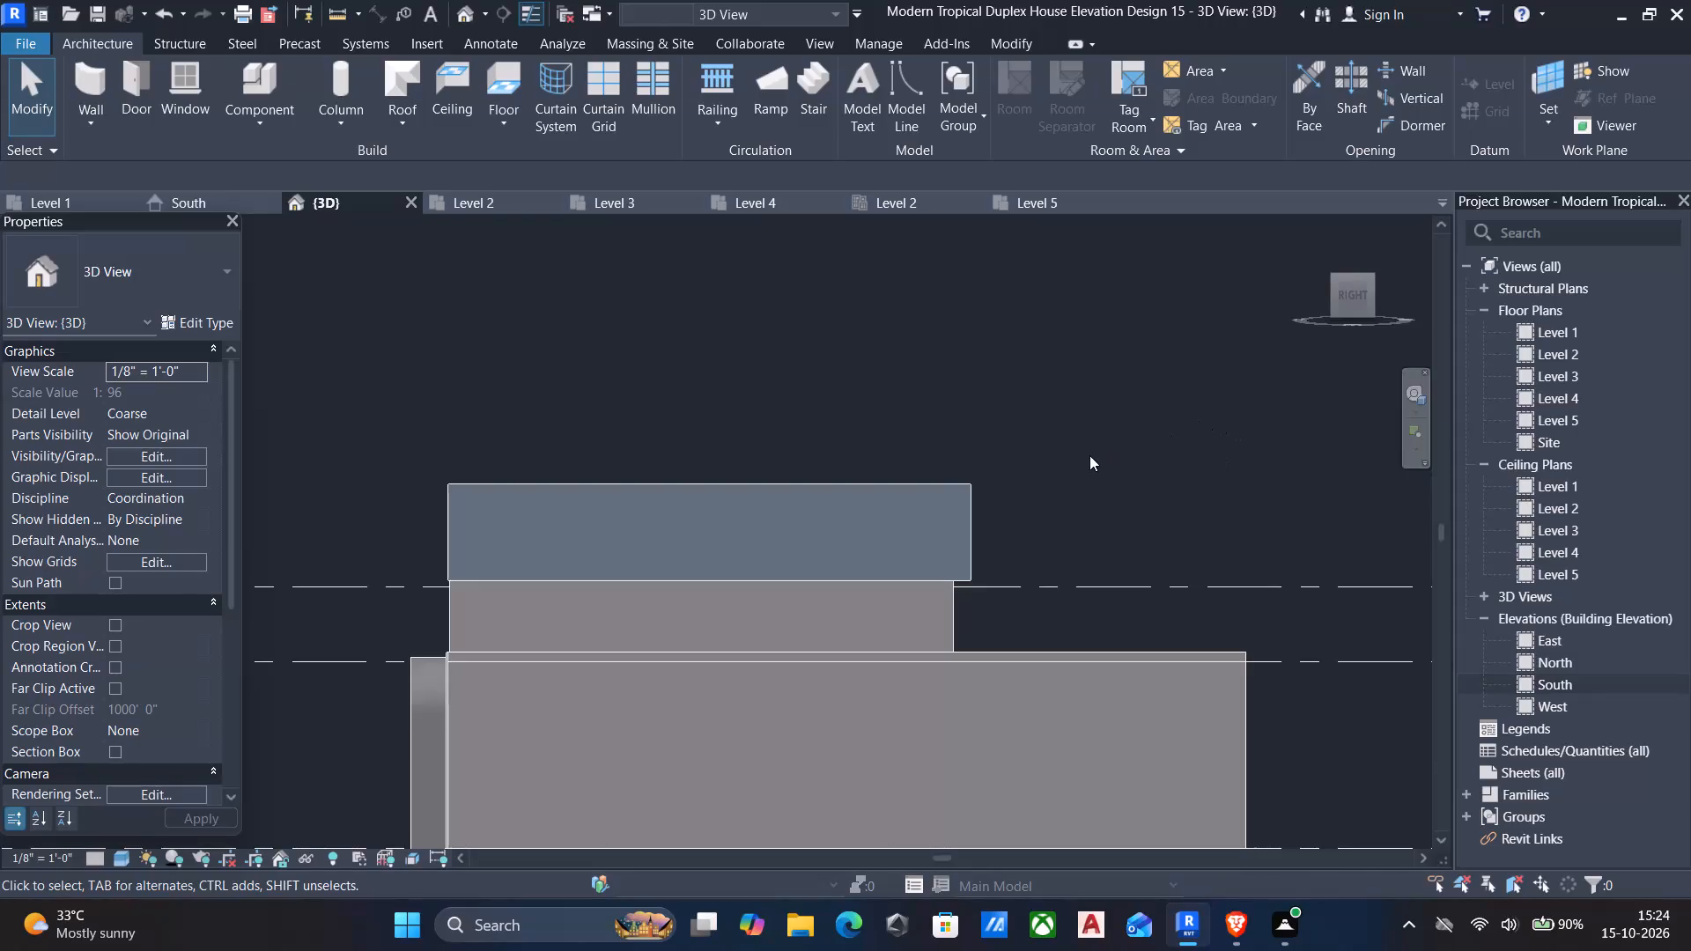
Examine the trimmed gable roof and its fit over the Level 4 enclosure from the rear, side and front.
{"action": "scroll", "coordinate": [1087, 456], "scroll_direction": "down", "scroll_amount": 2}
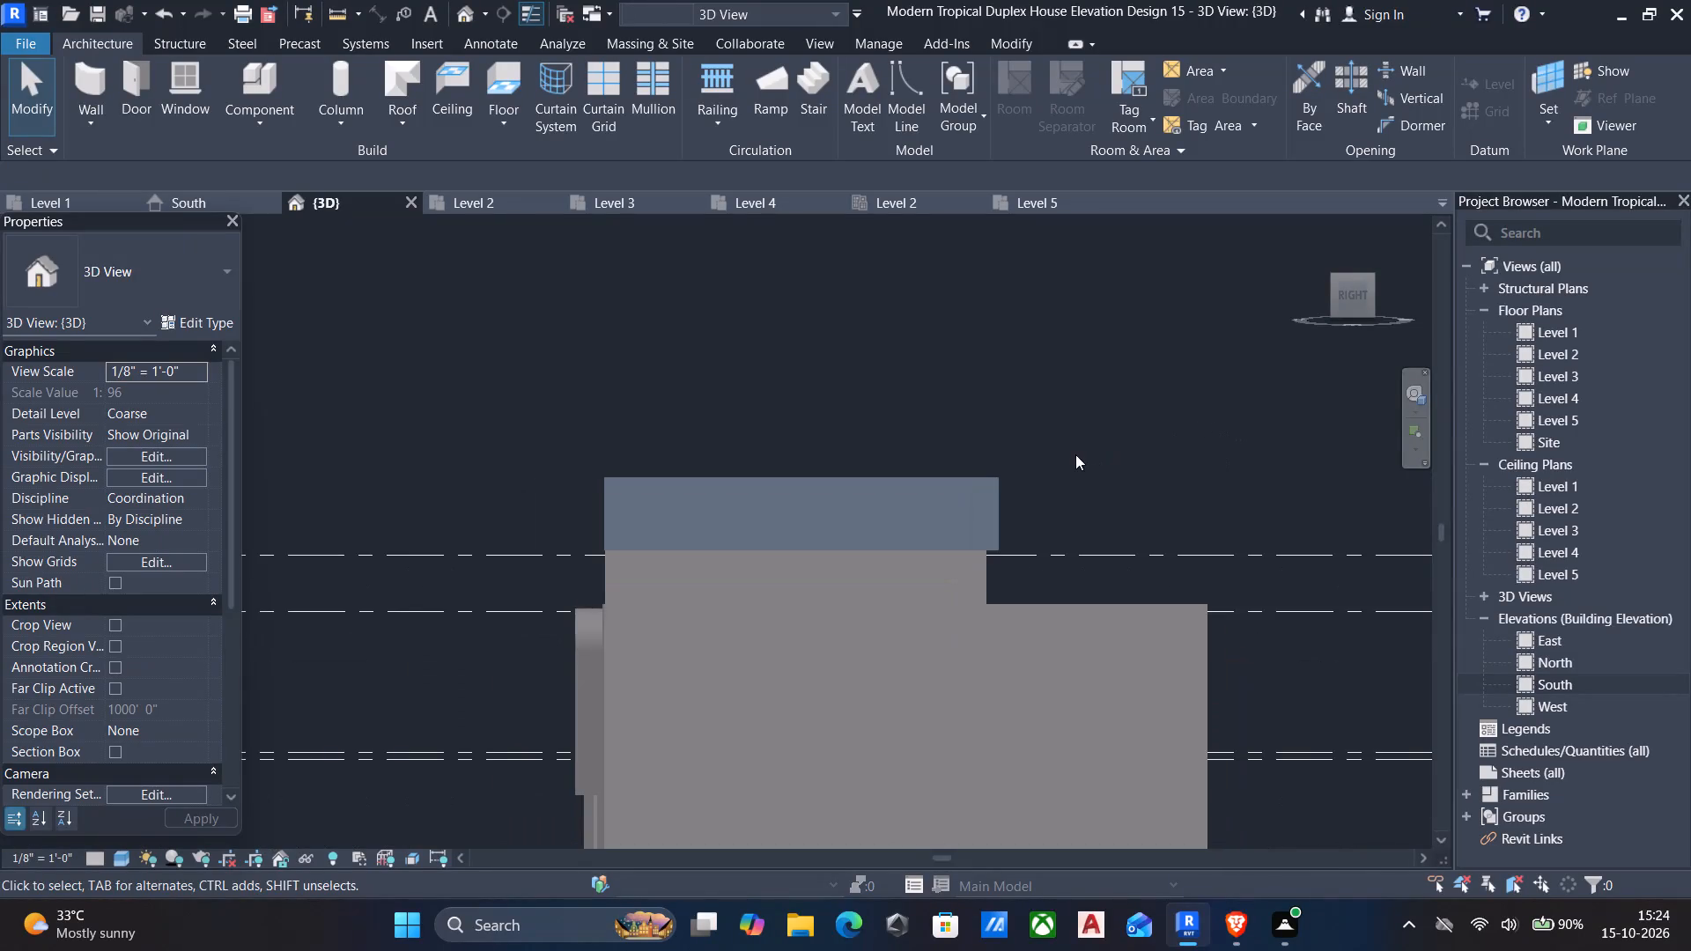
{"action": "middle_click_drag", "start_coordinate": [1046, 461], "coordinate": [783, 503], "text": "shift"}
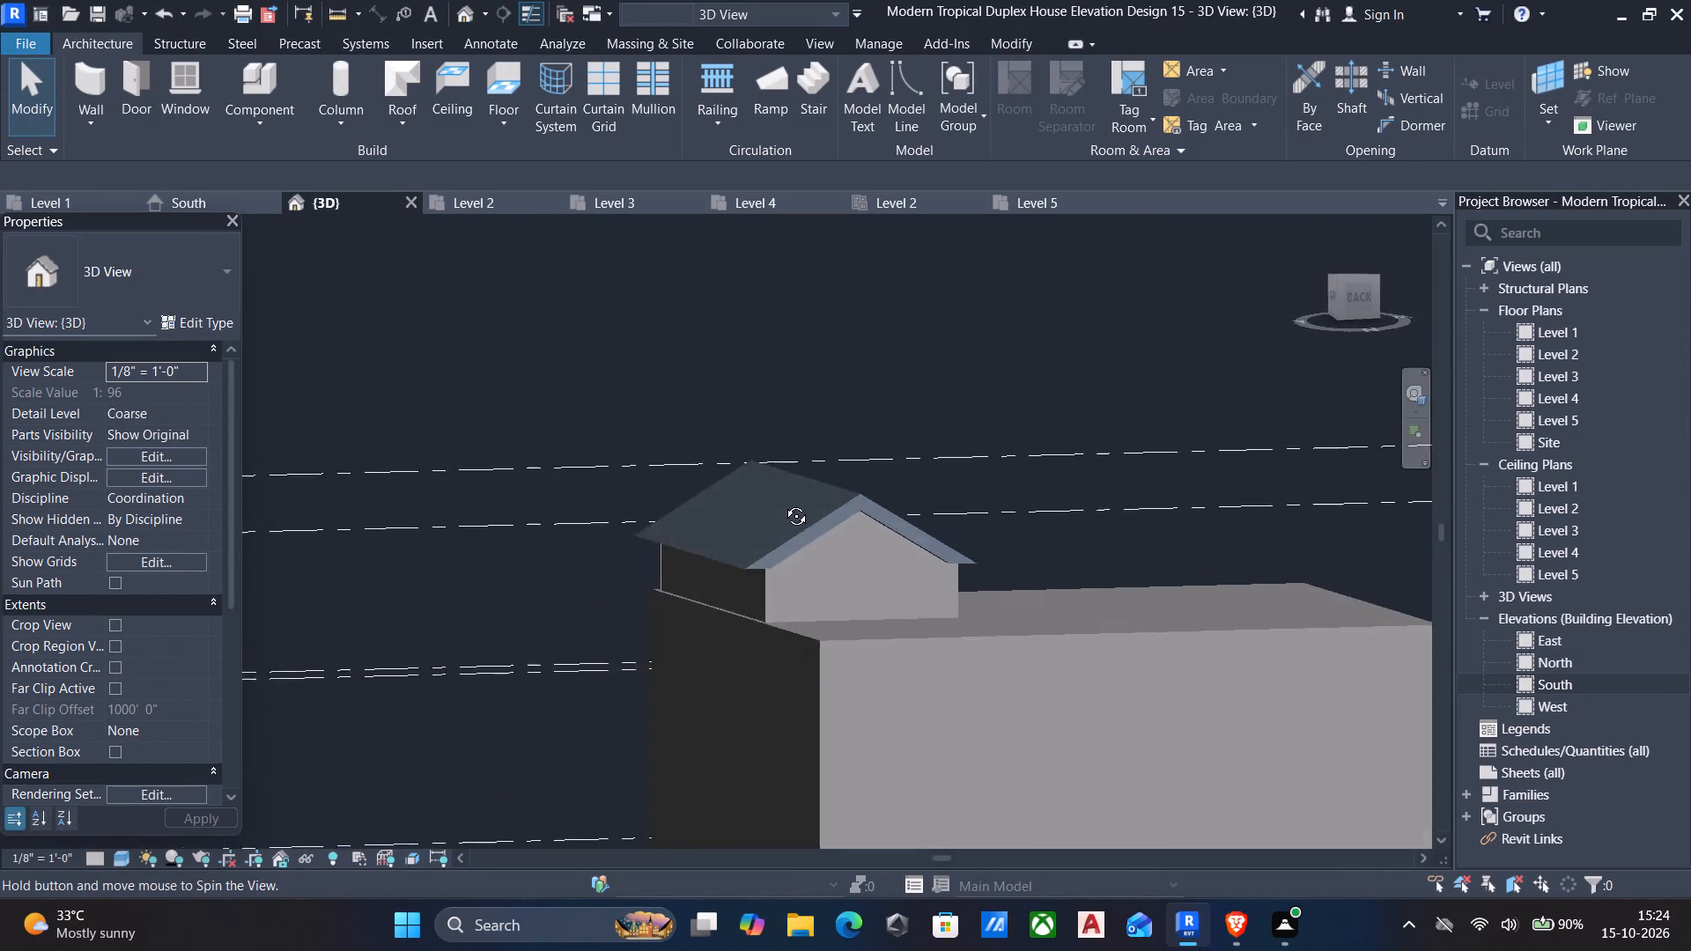
{"action": "middle_click_drag", "start_coordinate": [783, 503], "coordinate": [302, 481], "text": "shift"}
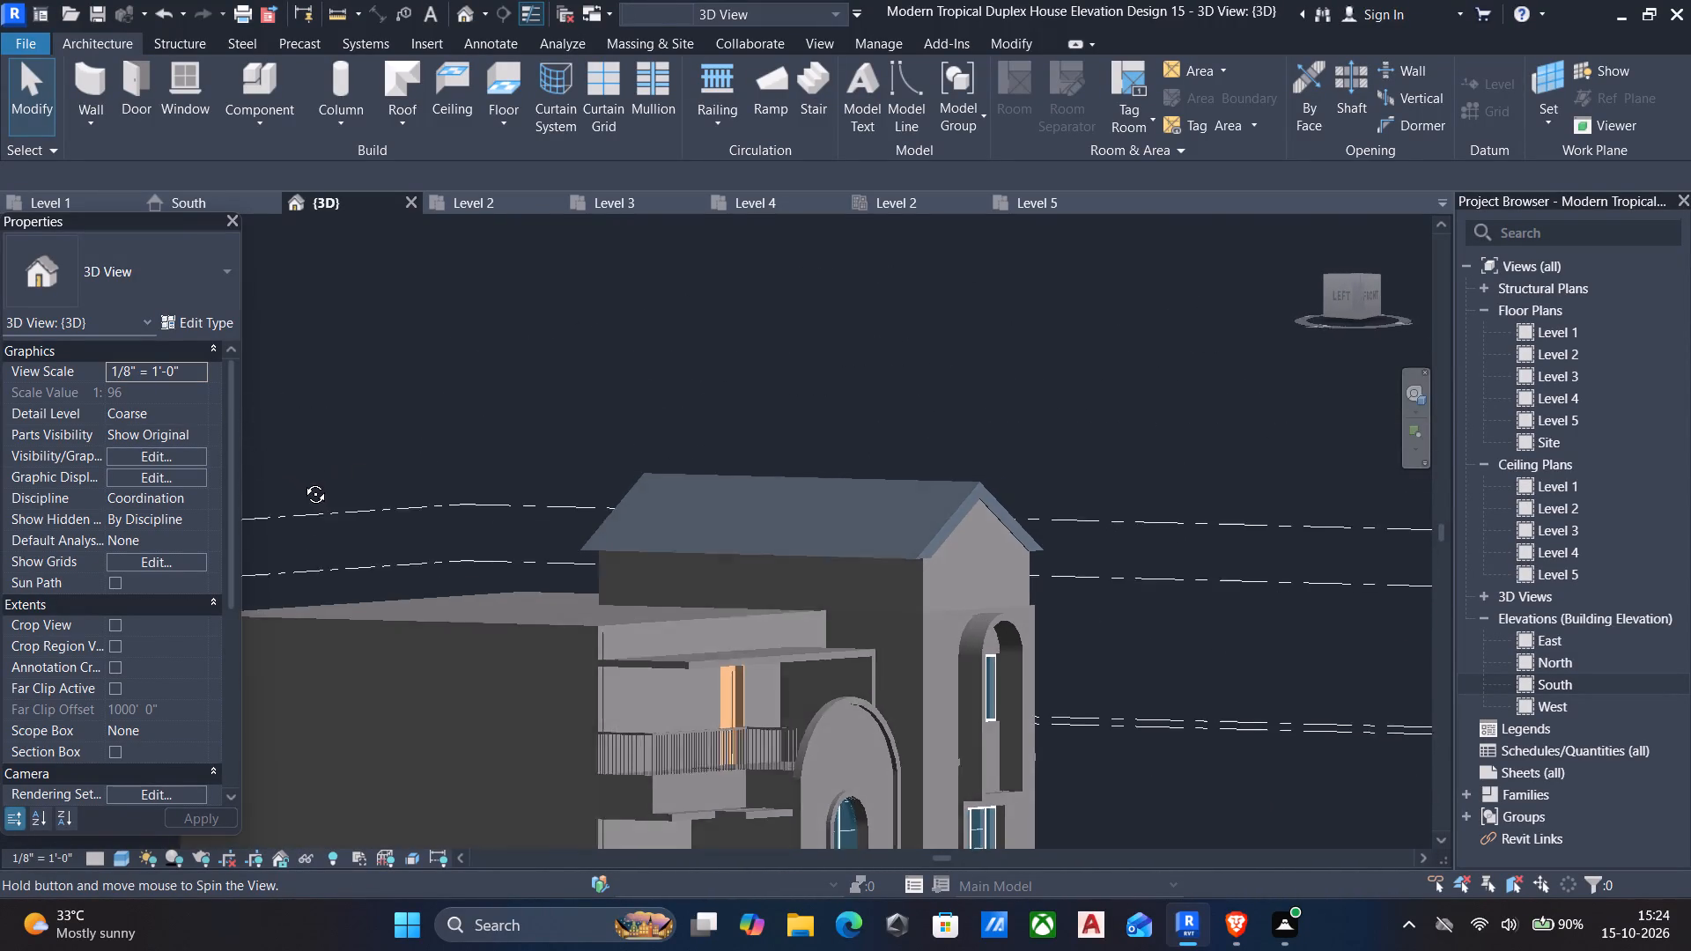
{"action": "middle_click_drag", "start_coordinate": [302, 481], "coordinate": [76, 536], "text": "shift"}
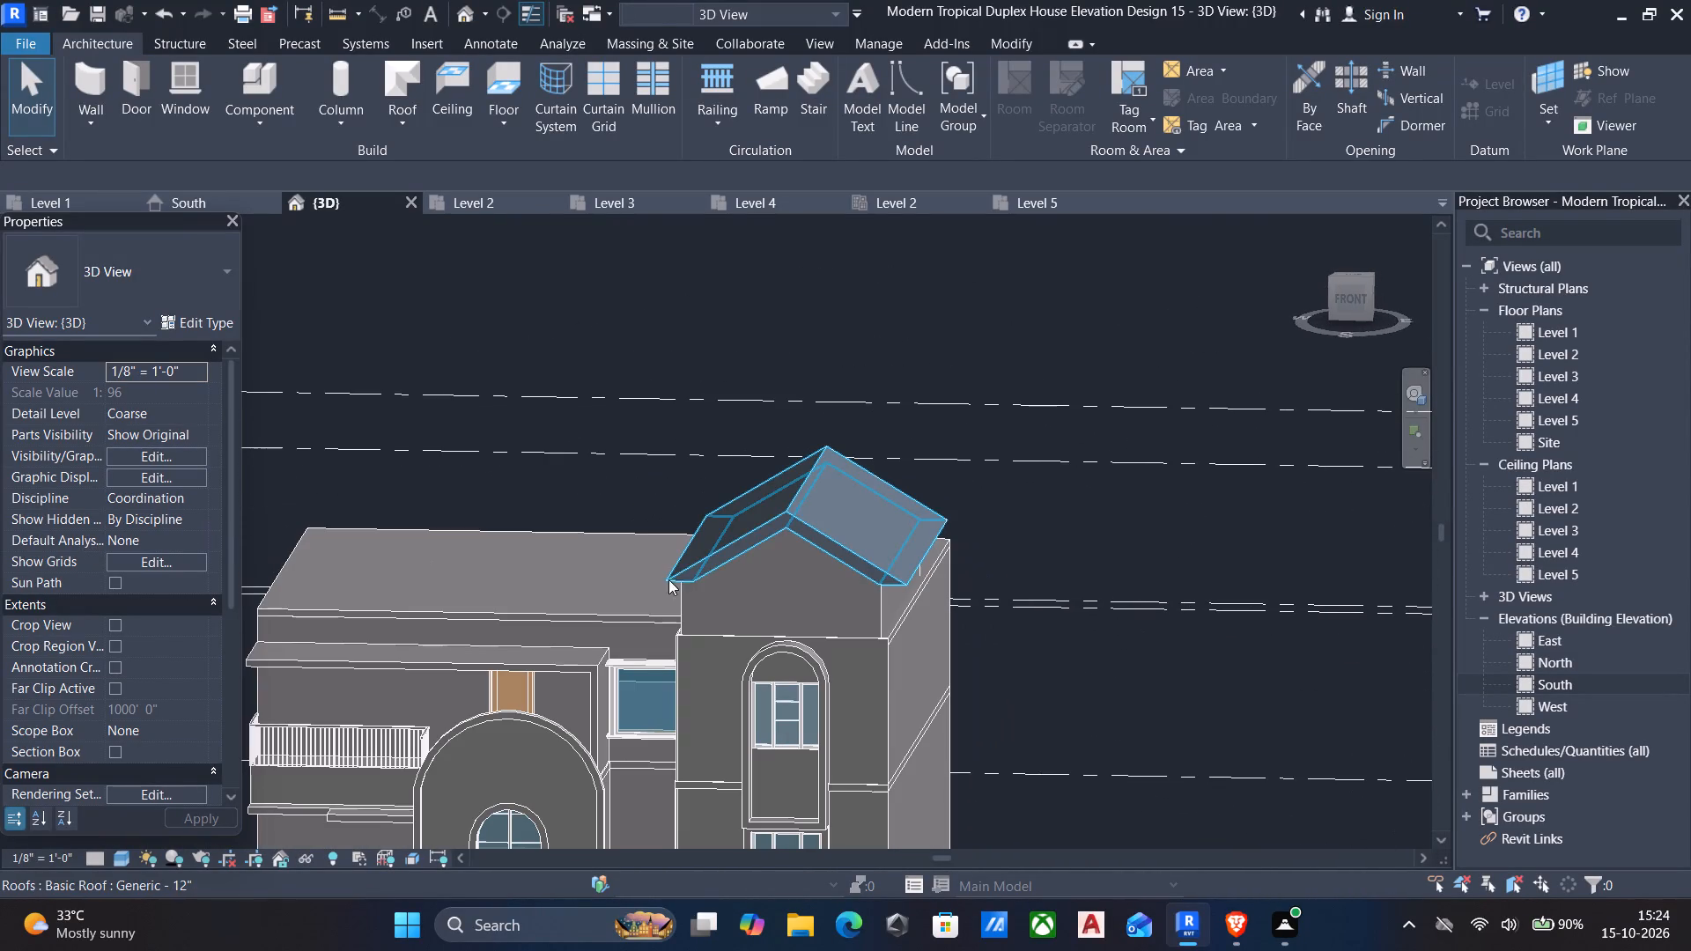
{"action": "middle_click_drag", "start_coordinate": [765, 505], "coordinate": [853, 400]}
{"action": "middle_click_drag", "start_coordinate": [786, 399], "coordinate": [838, 390]}
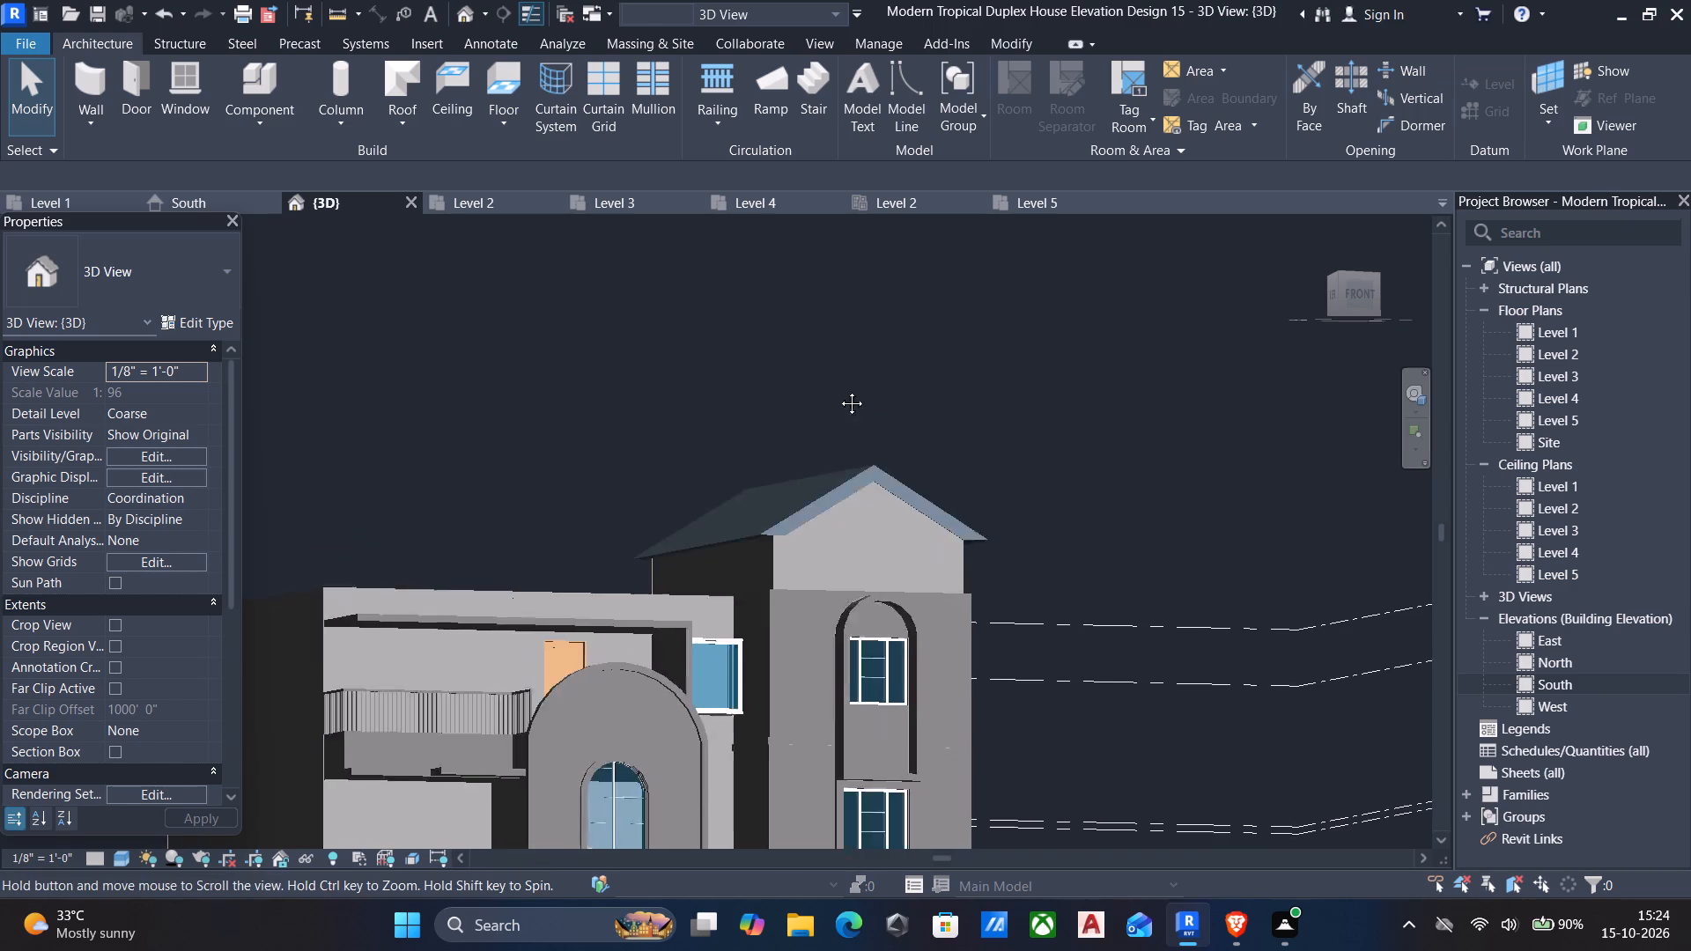
{"action": "middle_click_drag", "start_coordinate": [838, 390], "coordinate": [1013, 349]}
{"action": "middle_click_drag", "start_coordinate": [1023, 373], "coordinate": [1001, 419], "text": "shift"}
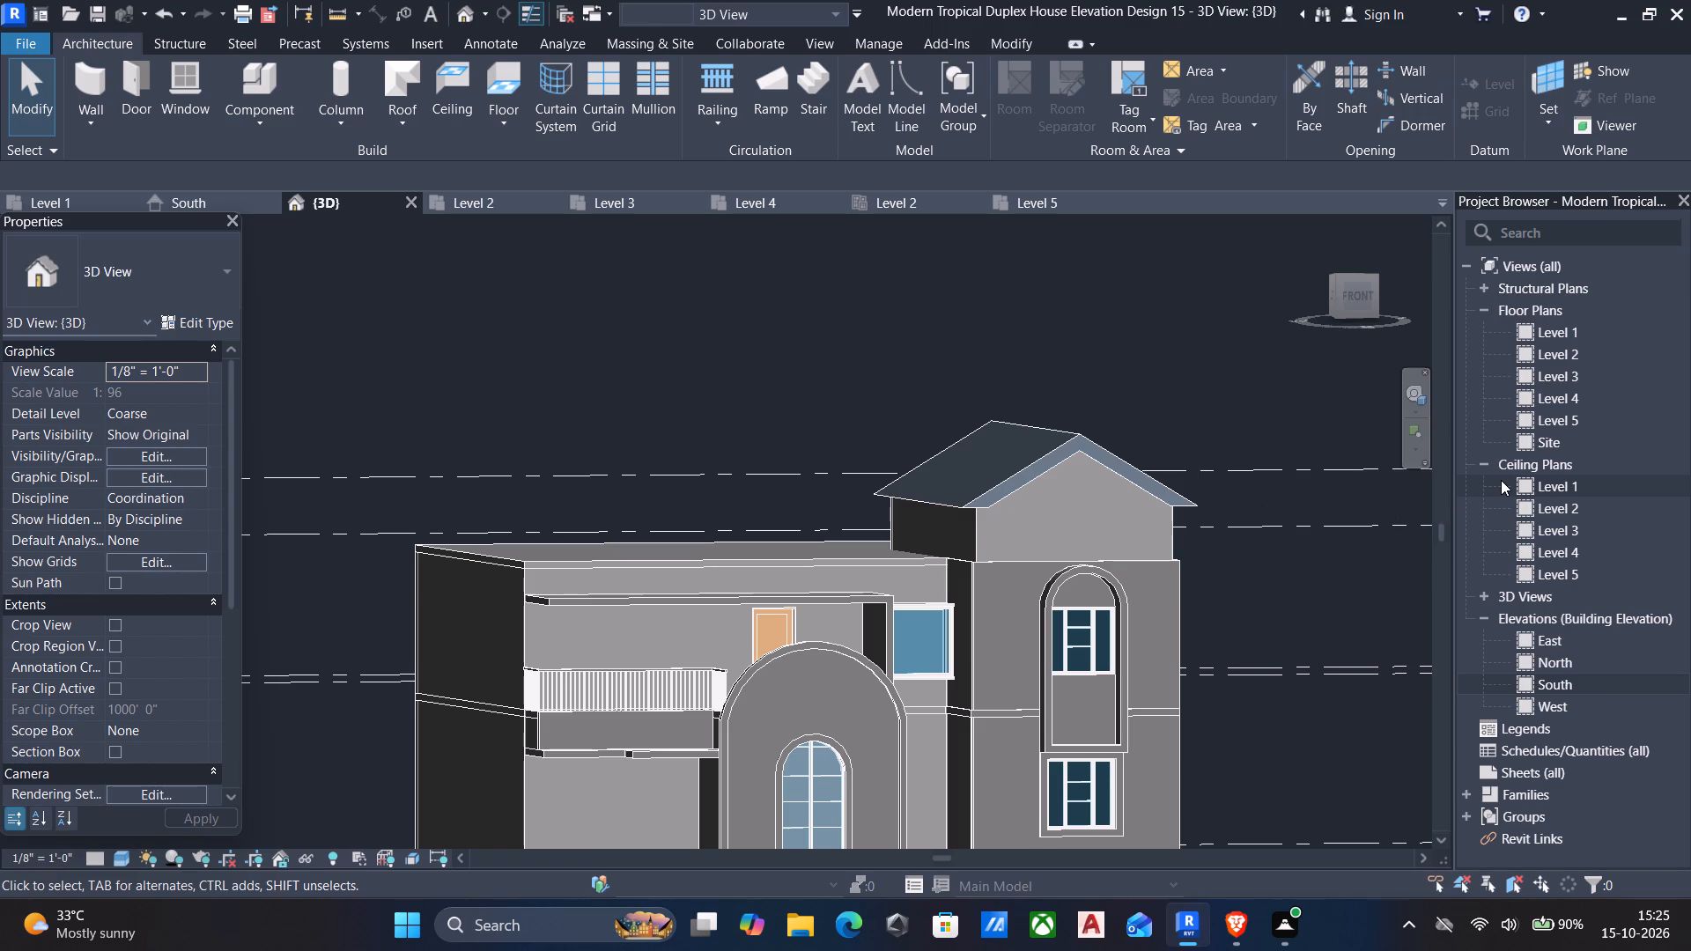
On the Level 4 plan, draw a Curtain Wall 1 about 12'-8" long inside the enclosure's front 4.5" wall, leaving short margins at both ends.
{"action": "double_click", "coordinate": [1554, 404]}
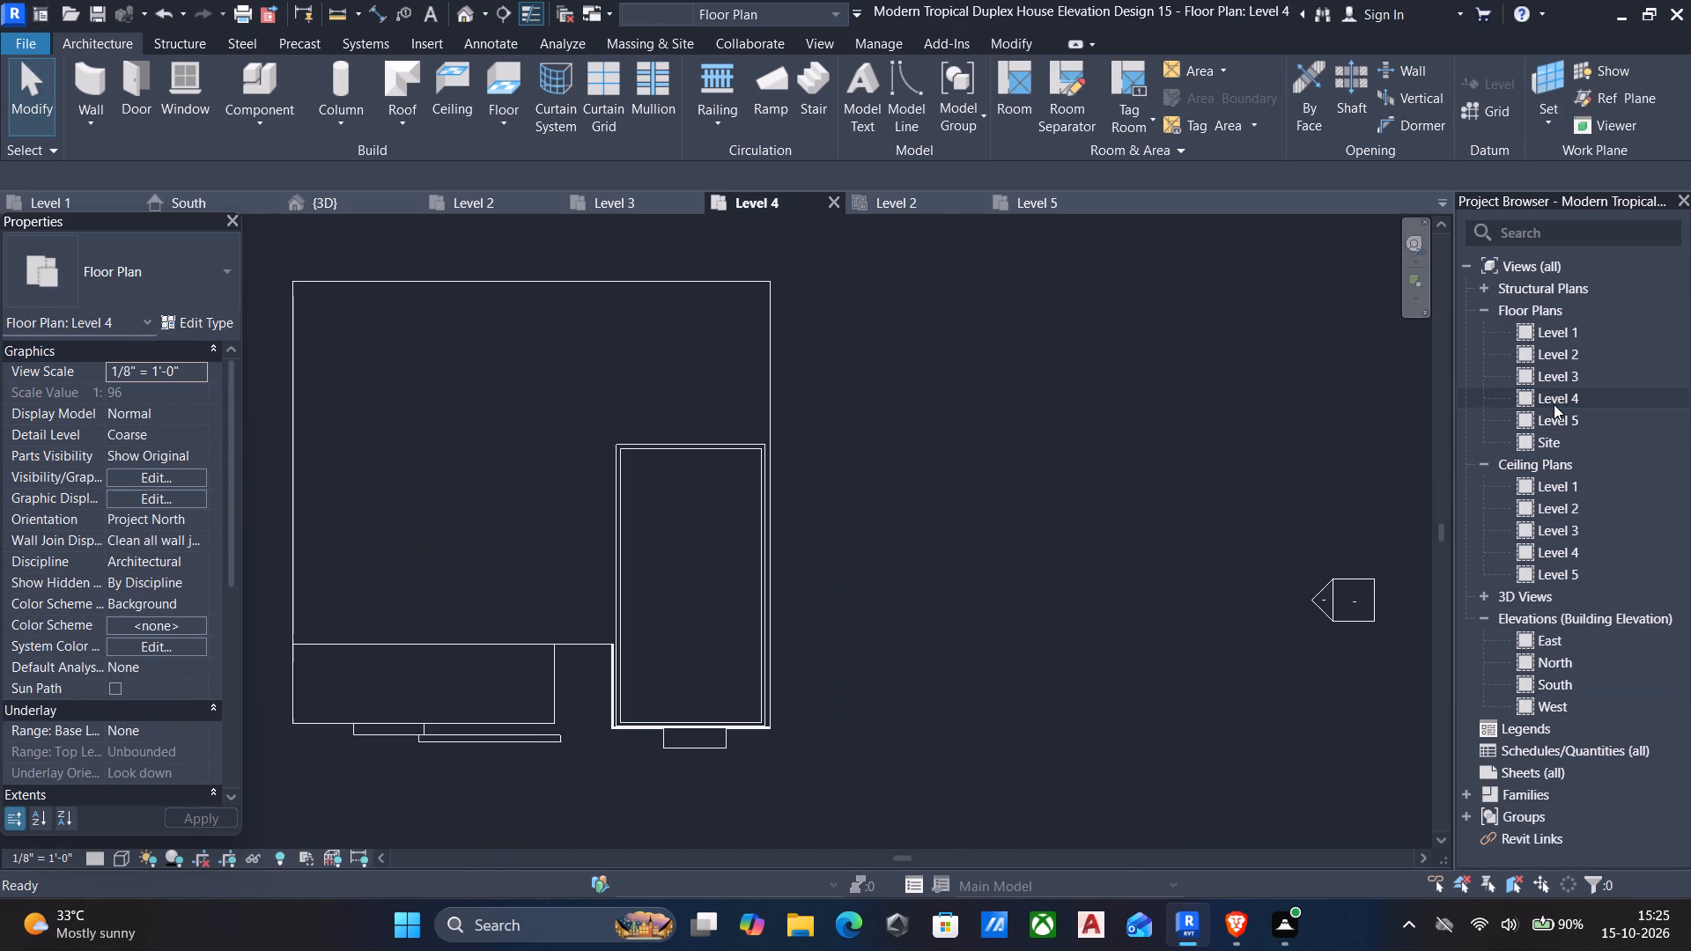
{"action": "middle_click_drag", "start_coordinate": [786, 638], "coordinate": [824, 536]}
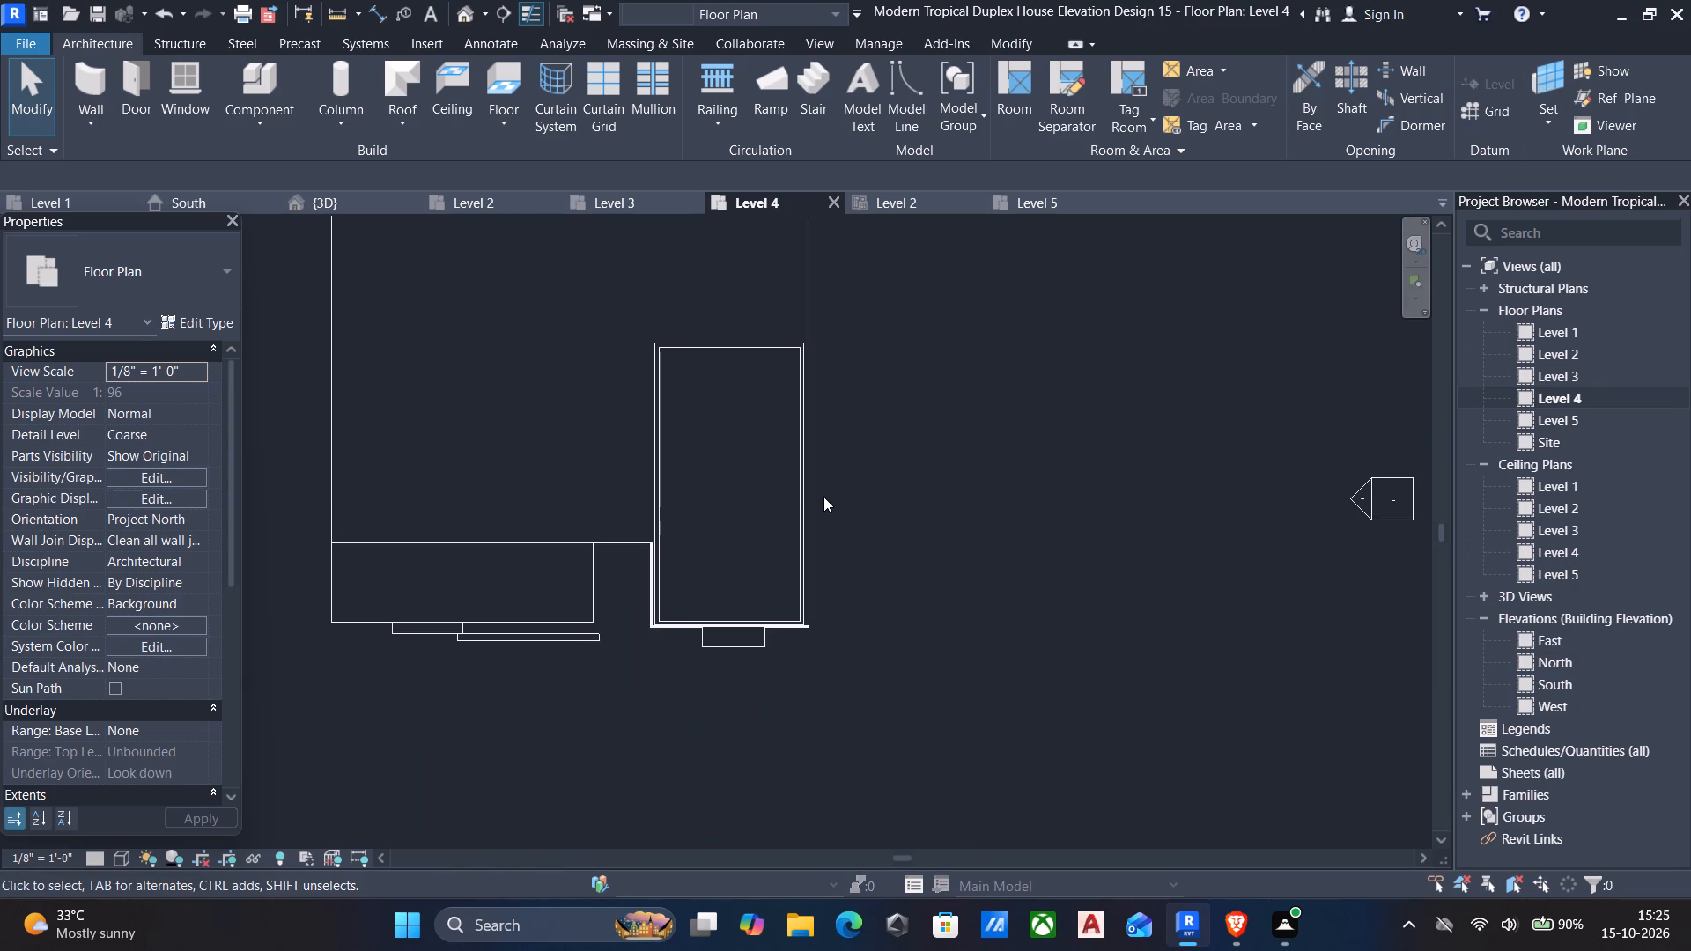
{"action": "type", "text": "wa"}
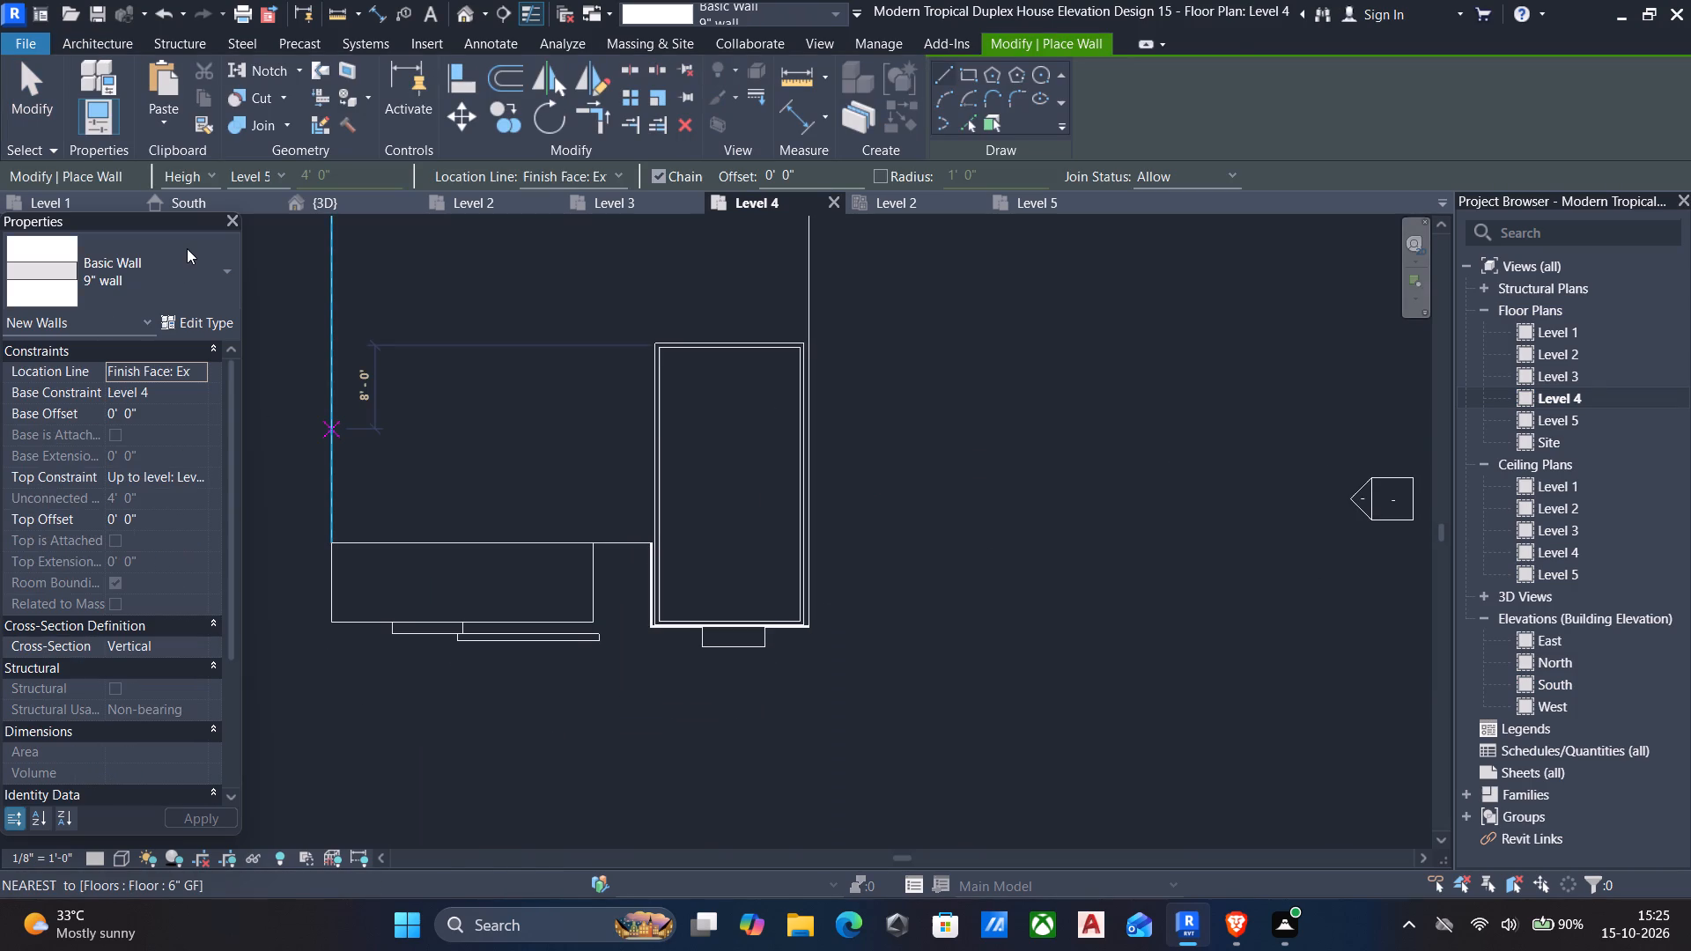
{"action": "left_click", "coordinate": [184, 258]}
{"action": "scroll", "coordinate": [150, 360], "scroll_direction": "down", "scroll_amount": 9}
{"action": "scroll", "coordinate": [103, 478], "scroll_direction": "down", "scroll_amount": 6}
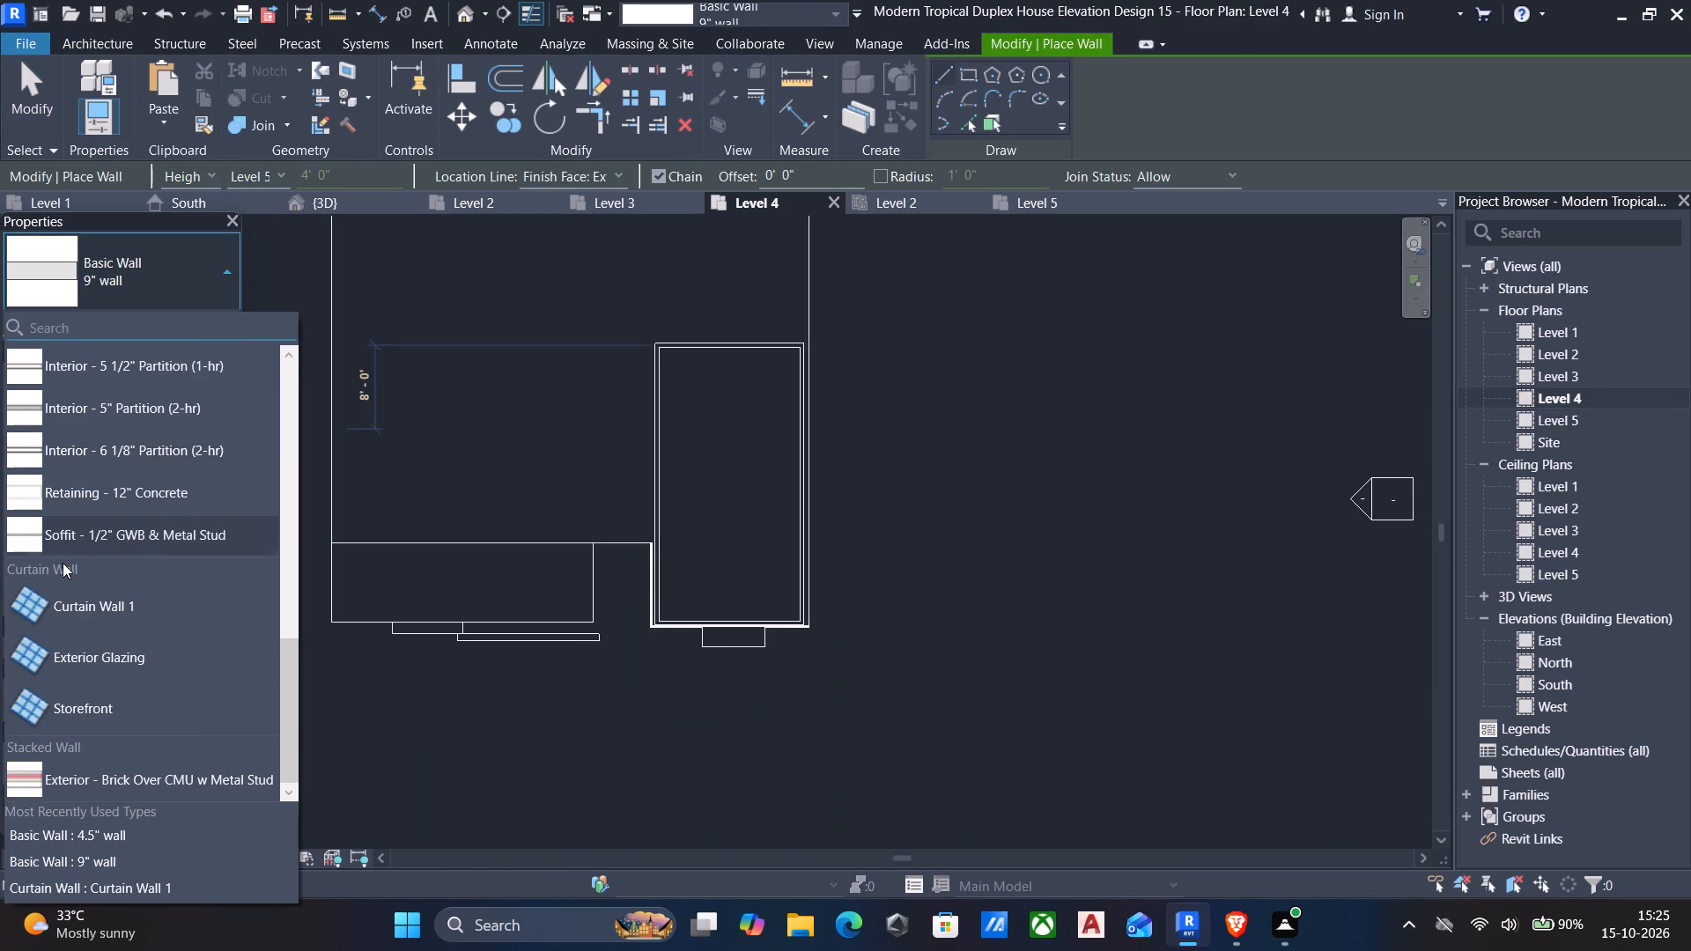
{"action": "left_click", "coordinate": [76, 598]}
{"action": "scroll", "coordinate": [750, 593], "scroll_direction": "up", "scroll_amount": 2}
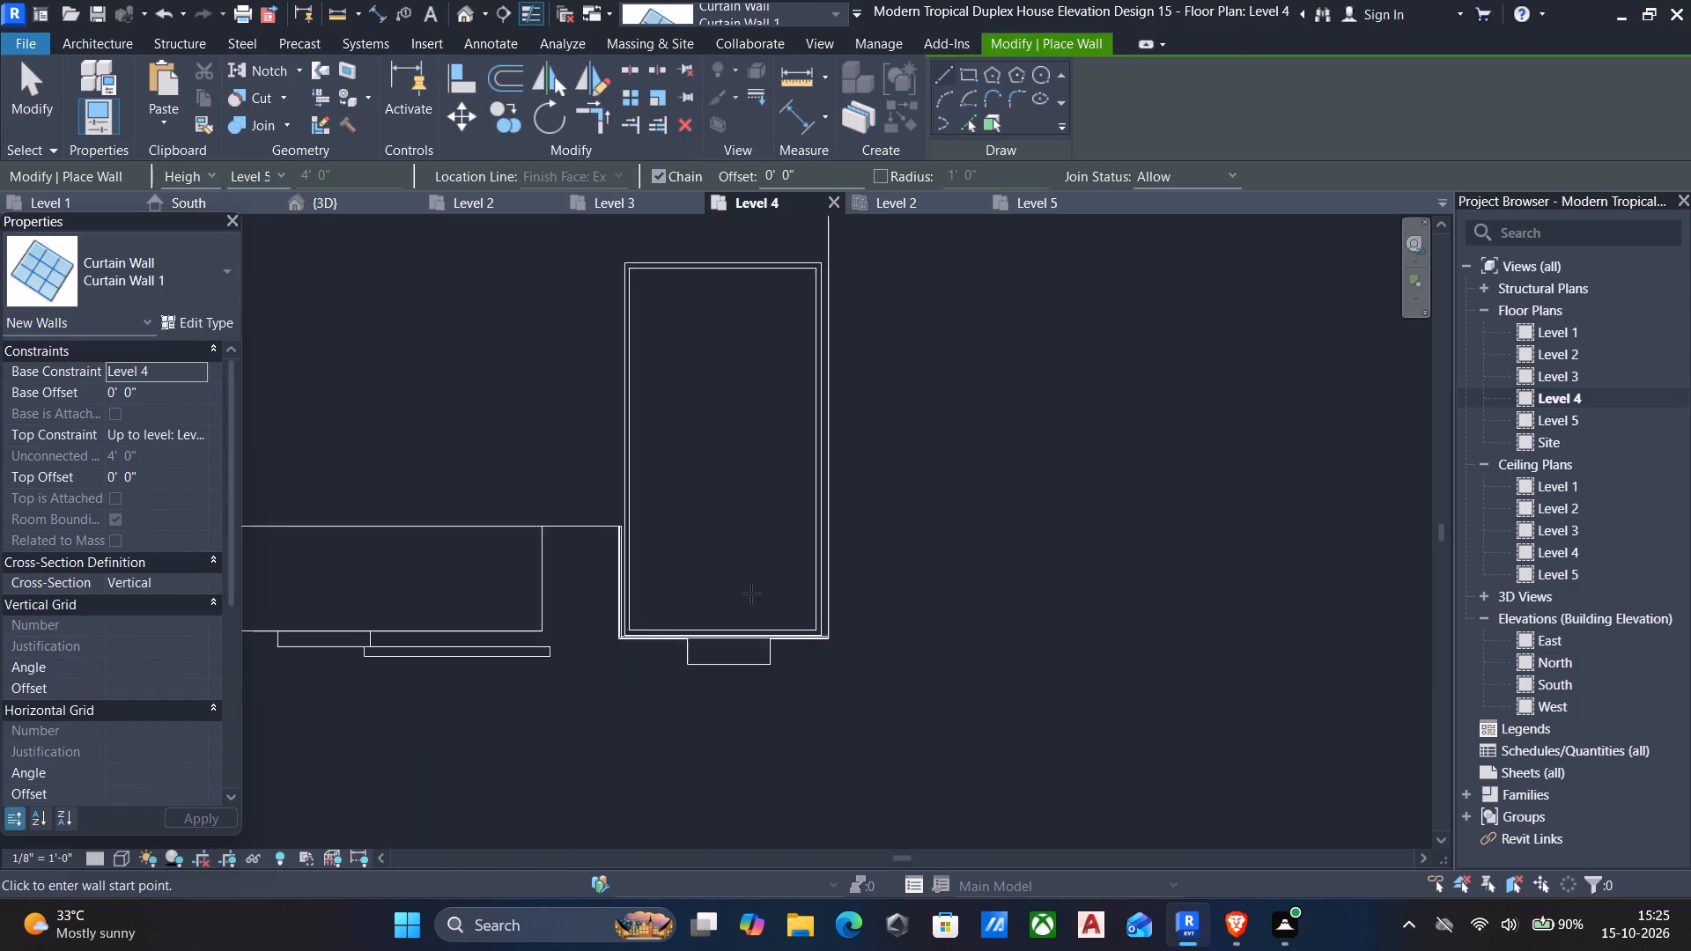
{"action": "scroll", "coordinate": [751, 593], "scroll_direction": "up", "scroll_amount": 4}
{"action": "scroll", "coordinate": [624, 667], "scroll_direction": "up", "scroll_amount": 4}
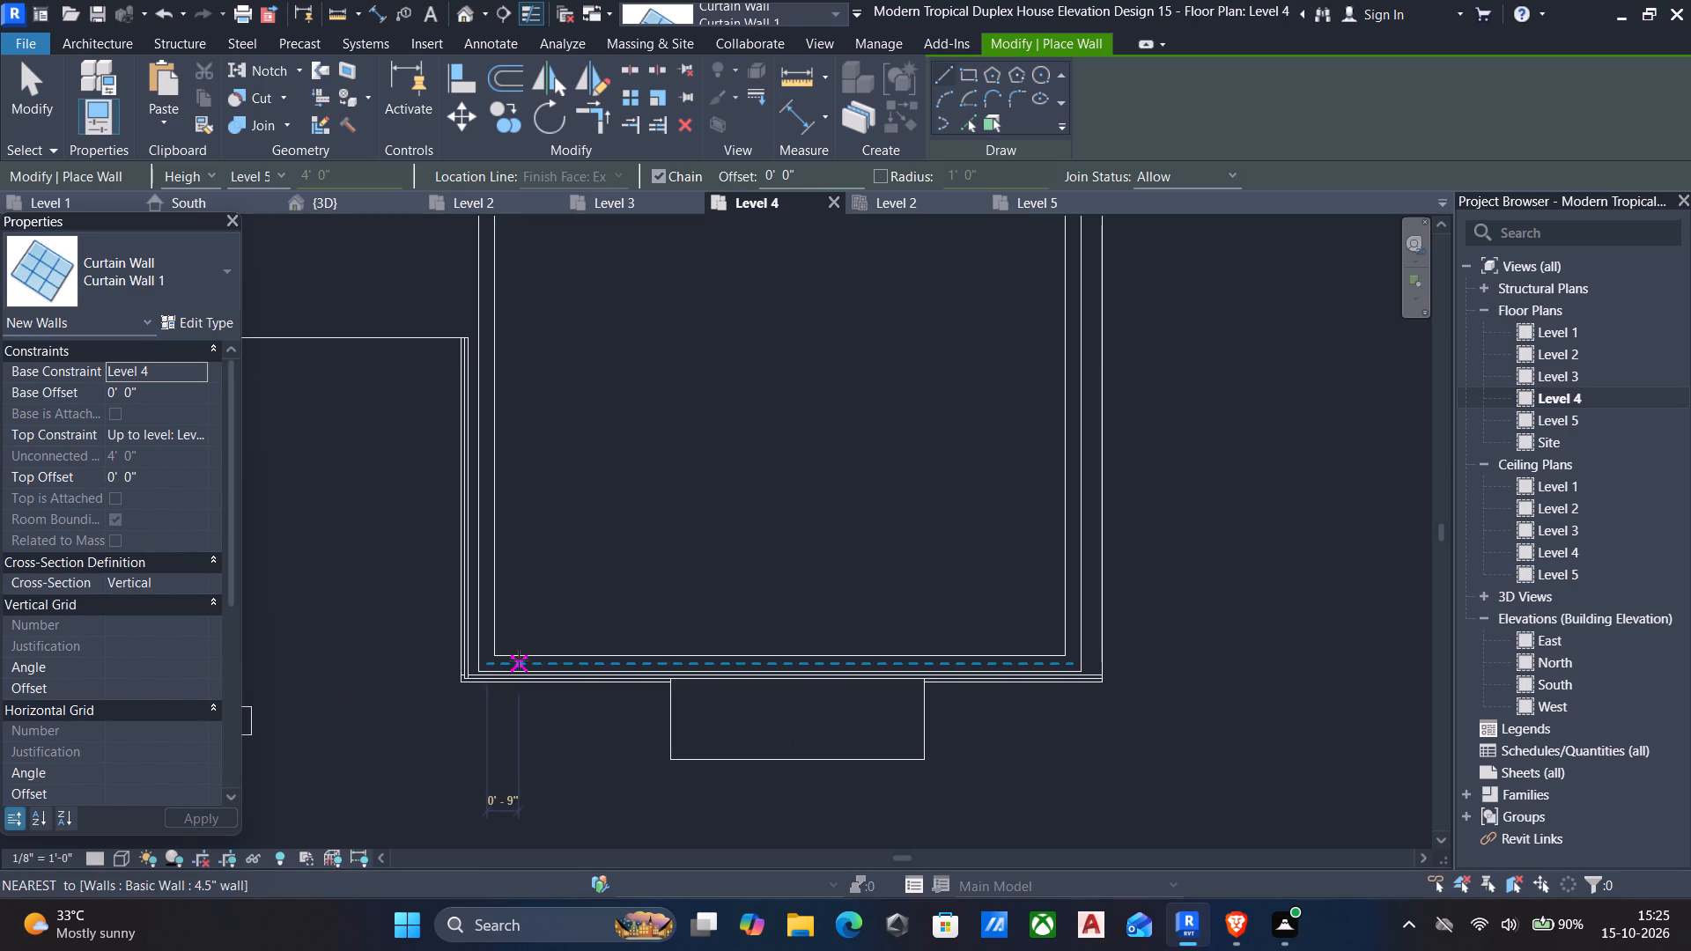
{"action": "left_click", "coordinate": [519, 660]}
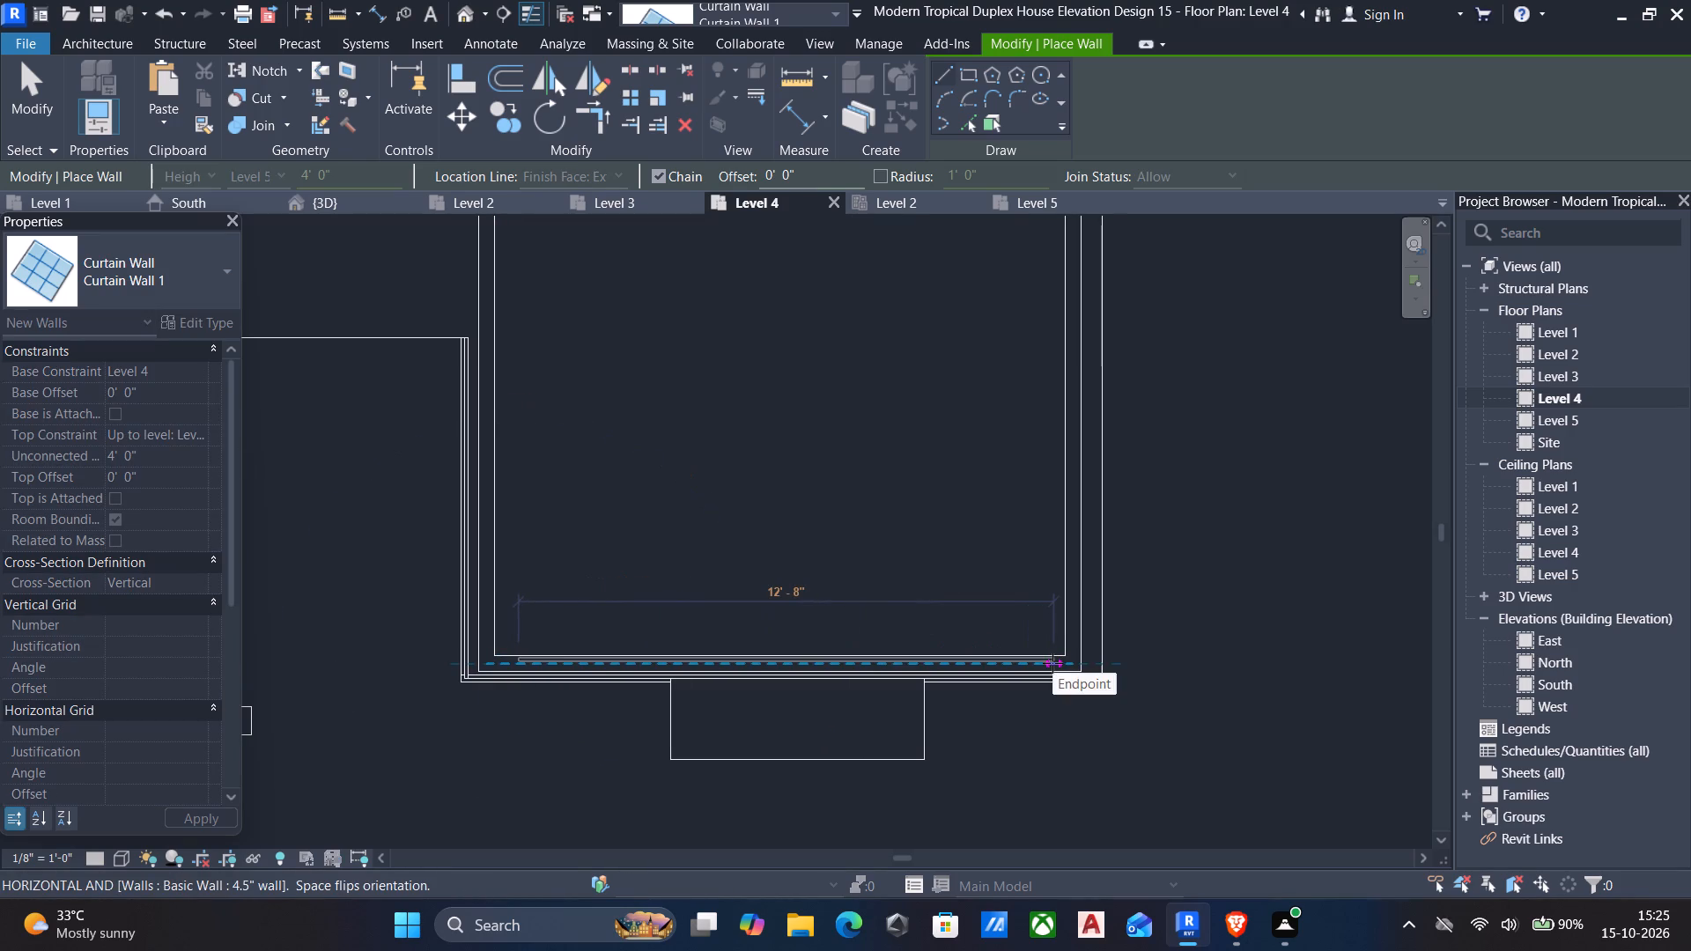
{"action": "left_click", "coordinate": [1052, 663]}
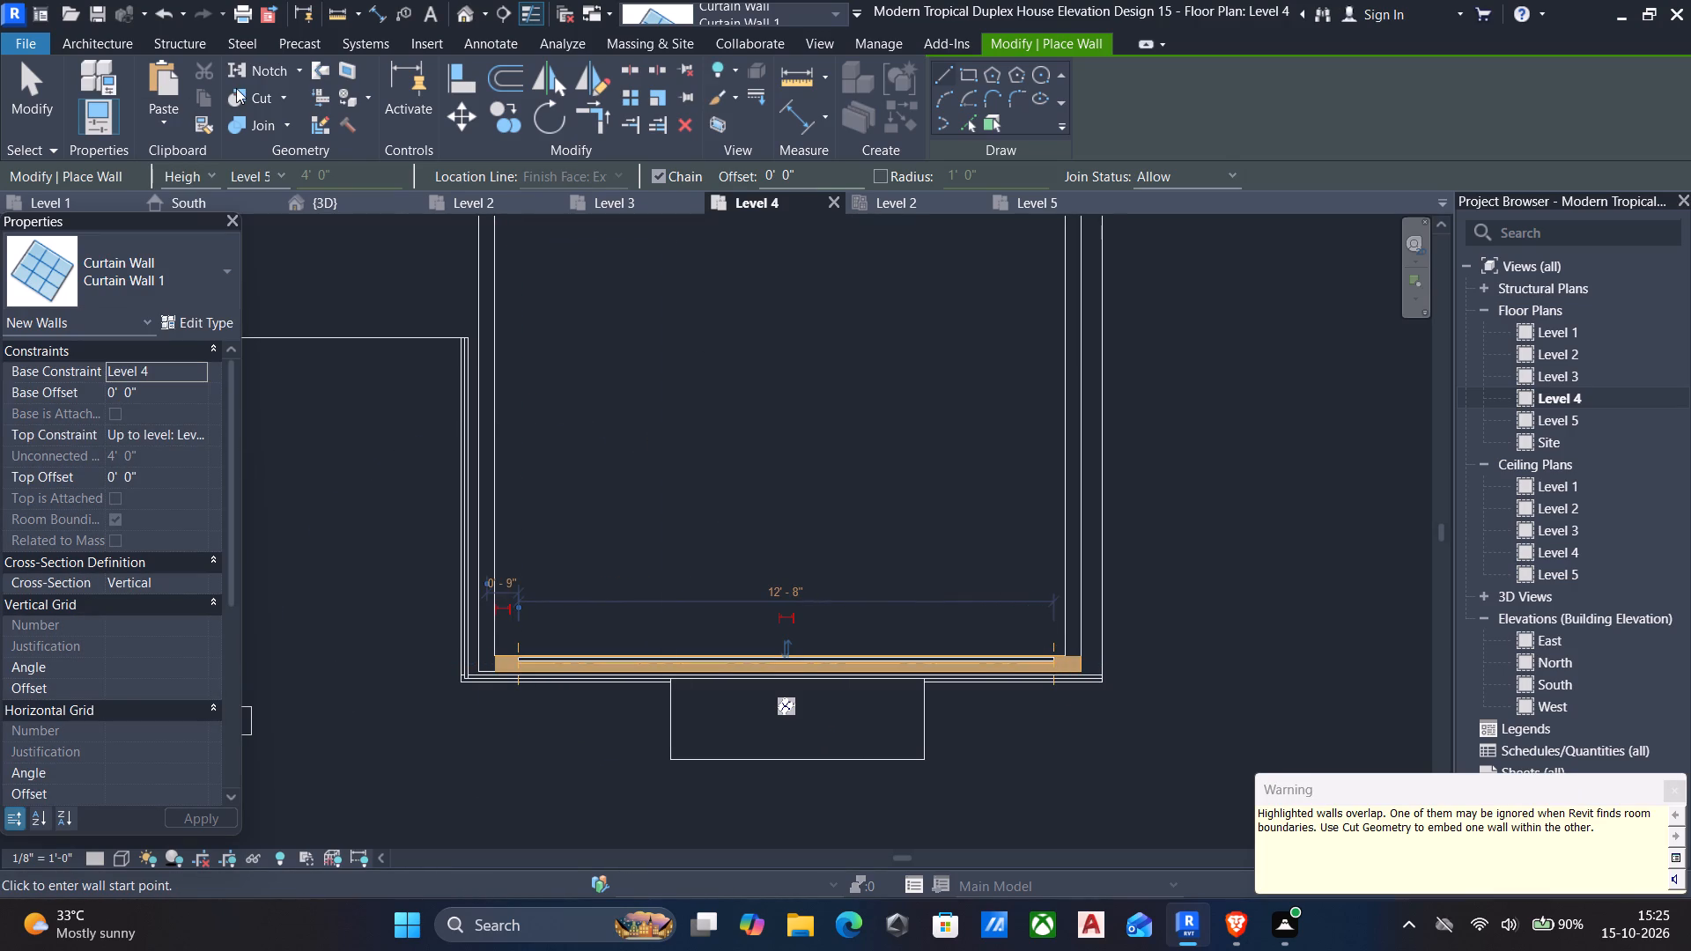
Cut the enclosure's front 4.5" wall with the embedded curtain wall and show the opening in 3D.
{"action": "left_click", "coordinate": [249, 90]}
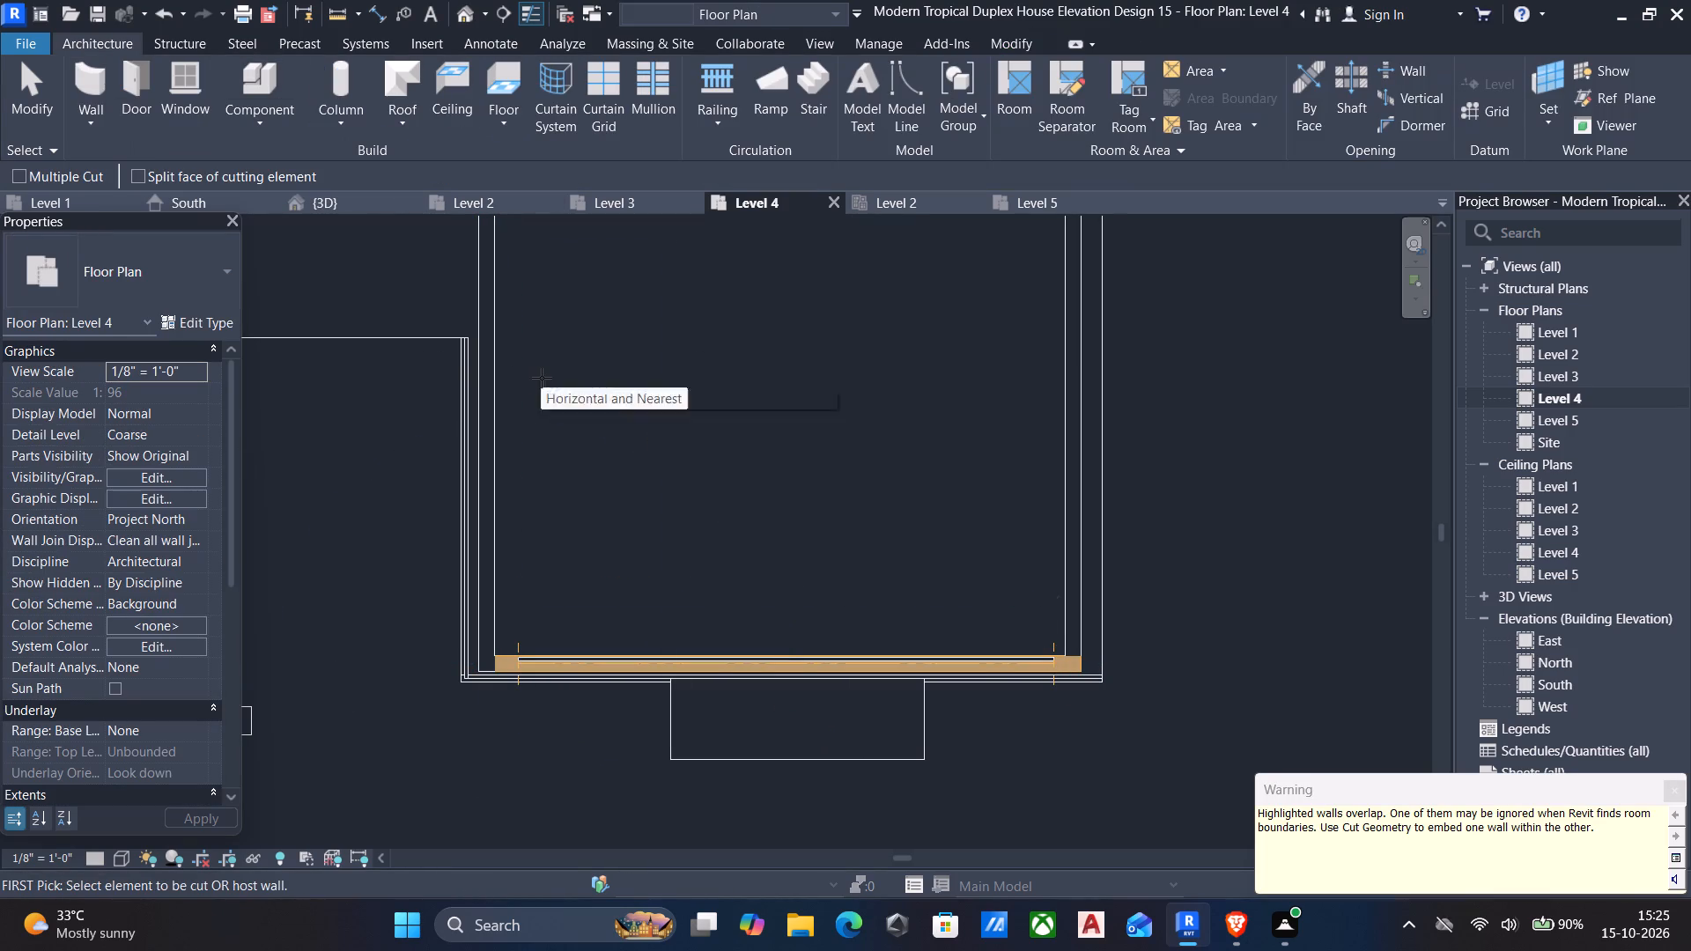
{"action": "middle_click_drag", "start_coordinate": [771, 520], "coordinate": [767, 468]}
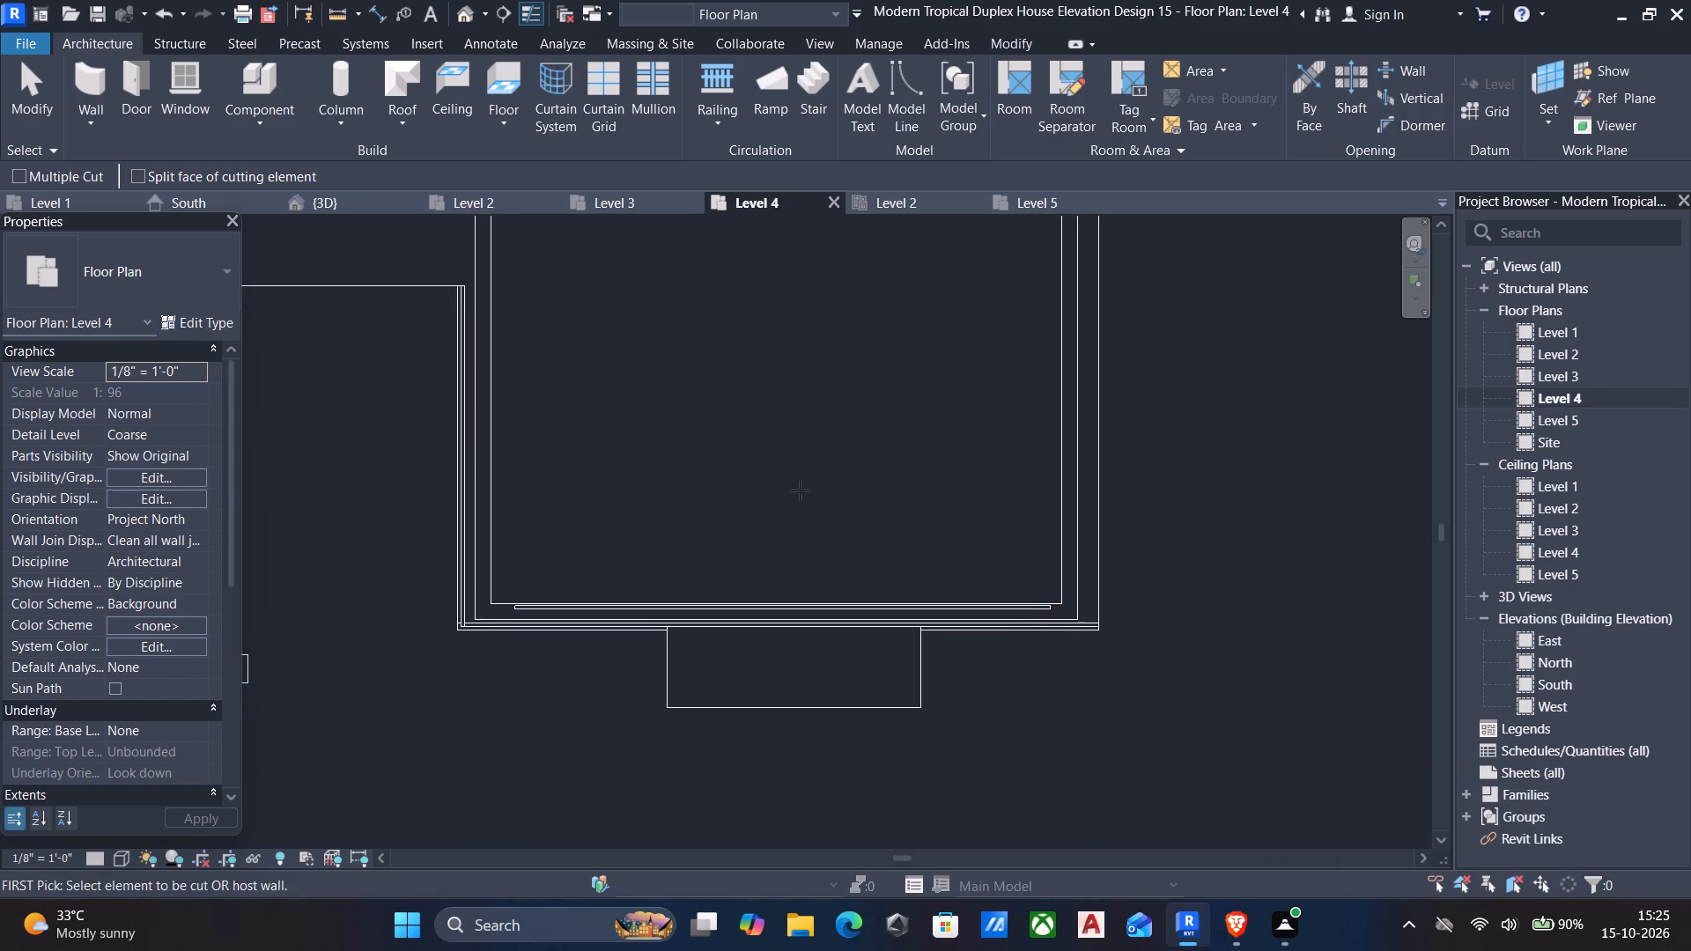
{"action": "scroll", "coordinate": [1021, 586], "scroll_direction": "up", "scroll_amount": 2}
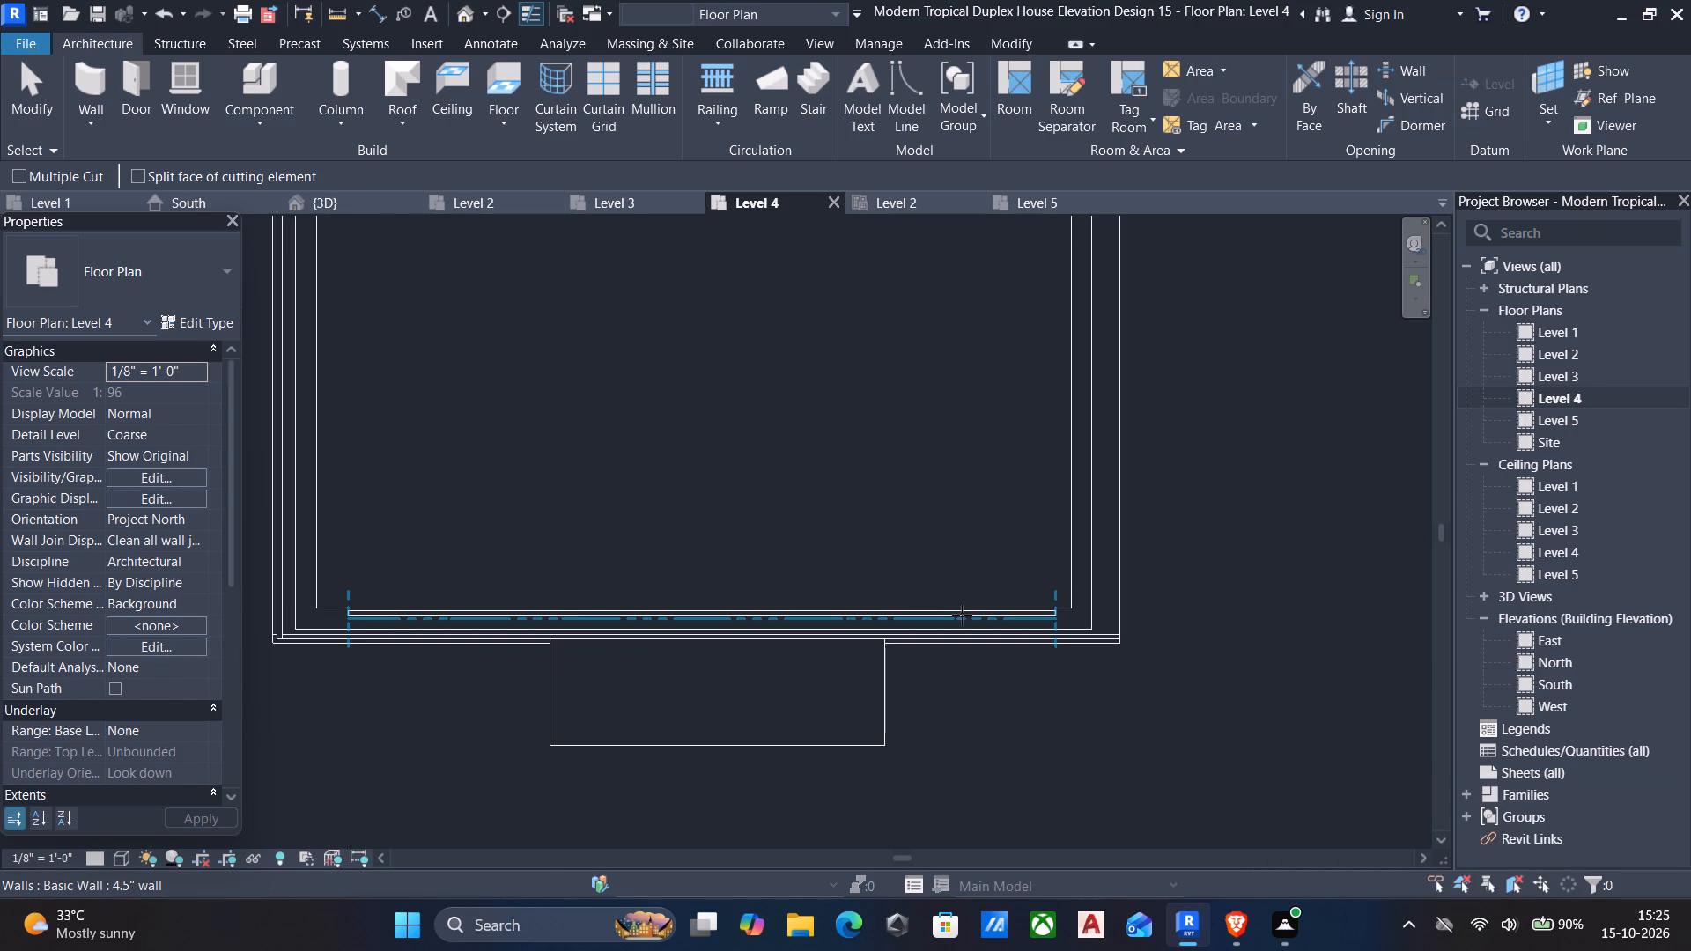
{"action": "scroll", "coordinate": [963, 612], "scroll_direction": "up", "scroll_amount": 4}
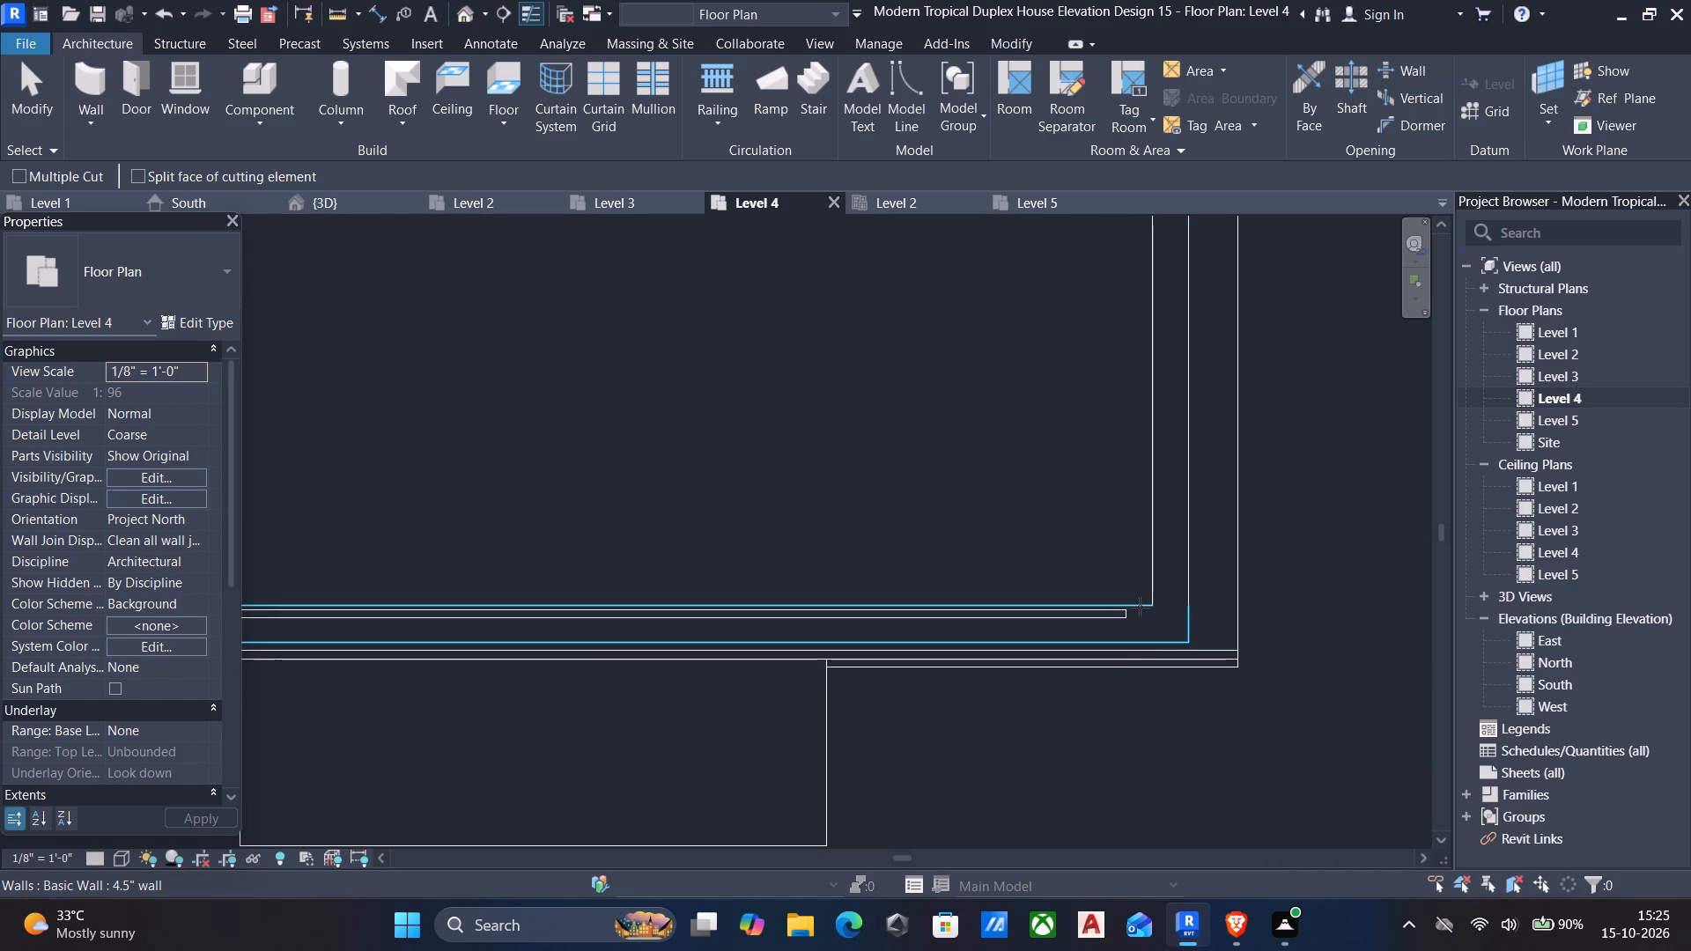
{"action": "left_click", "coordinate": [1140, 607]}
{"action": "left_click", "coordinate": [1052, 617]}
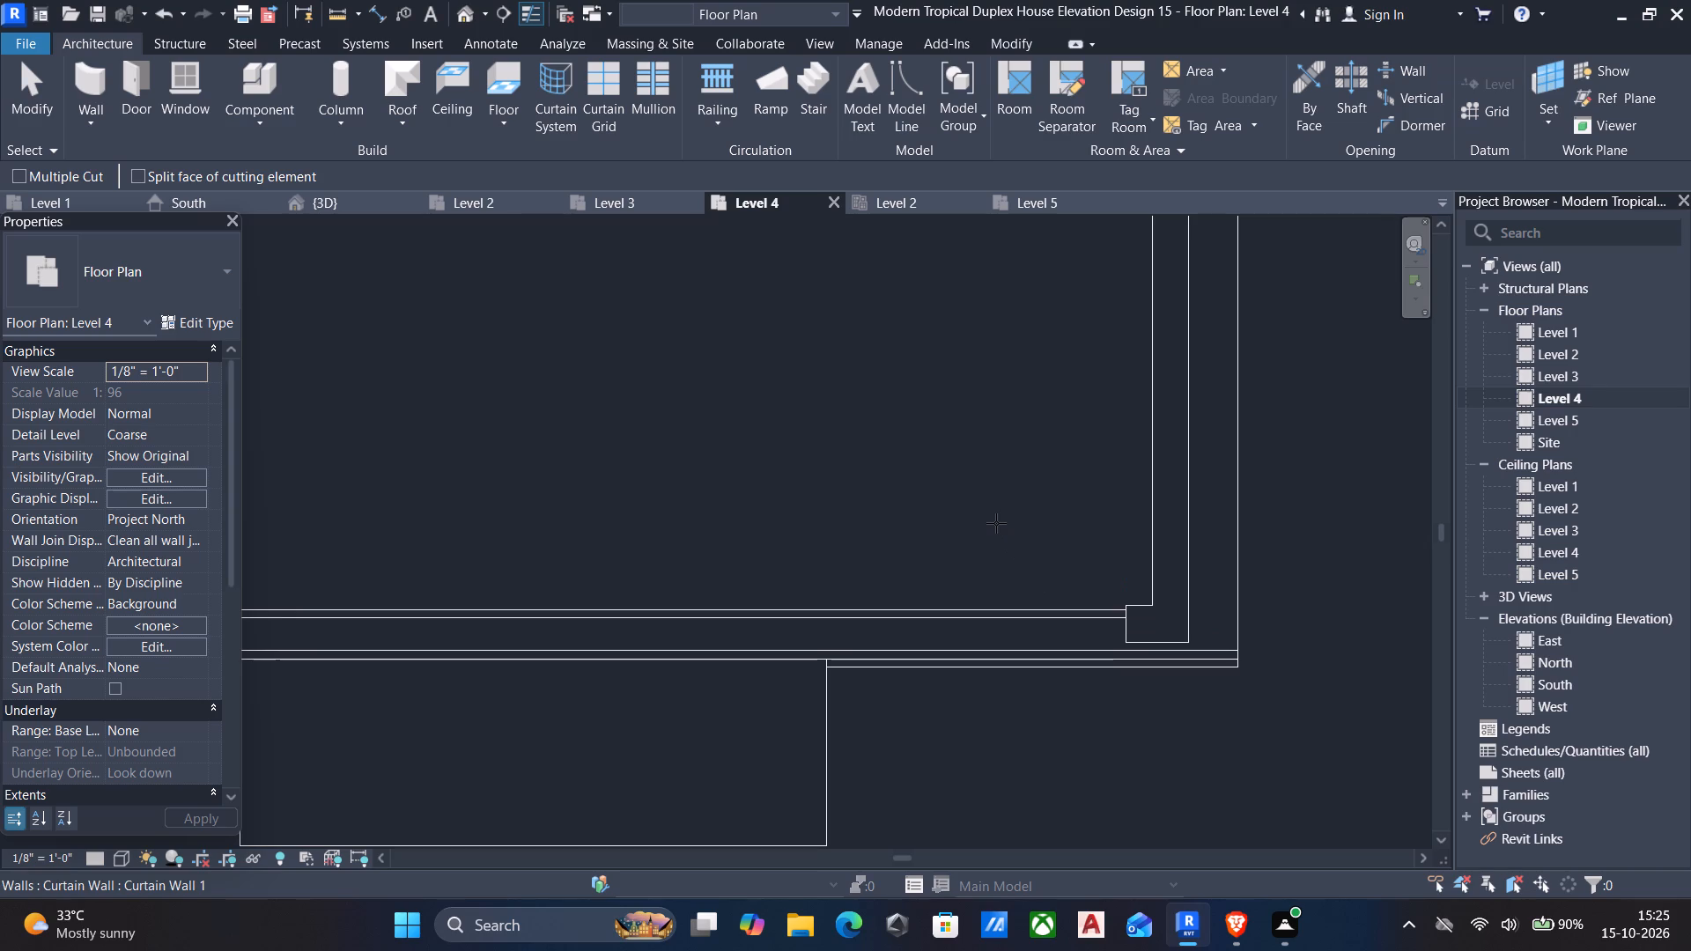
{"action": "left_click", "coordinate": [465, 10]}
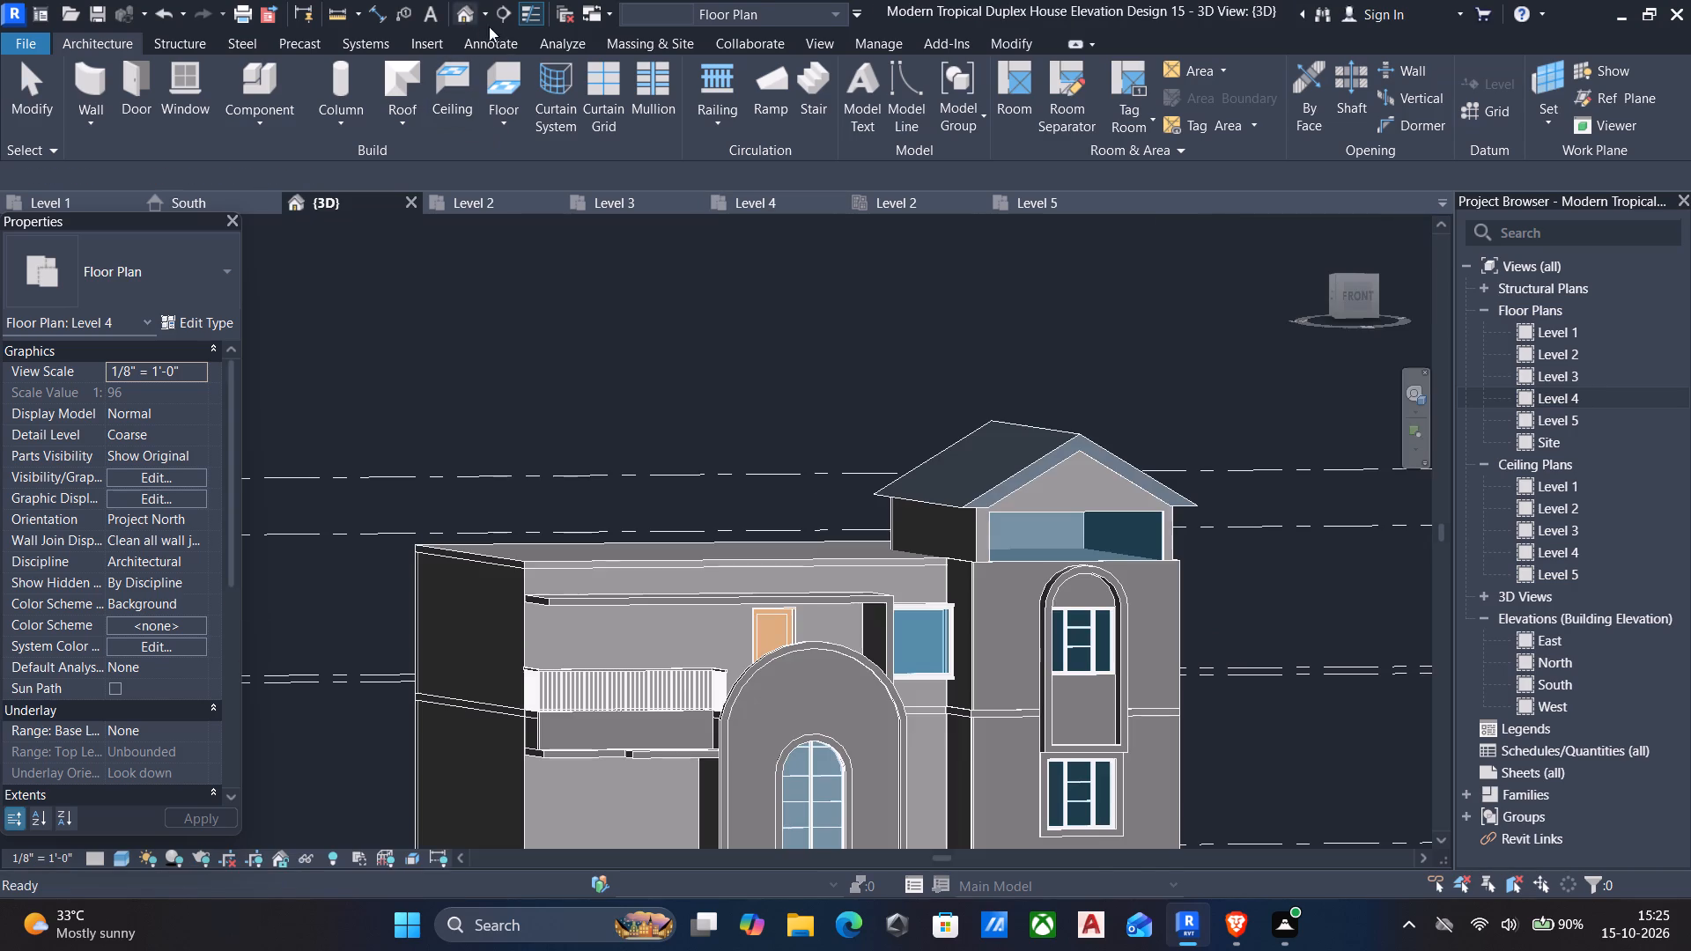
{"action": "key", "text": "Escape"}
In the front 3D view, raise the curtain wall's bottom edge to a base offset of about 0' 8", just above the lower block.
{"action": "middle_click_drag", "start_coordinate": [923, 397], "coordinate": [892, 405], "text": "shift"}
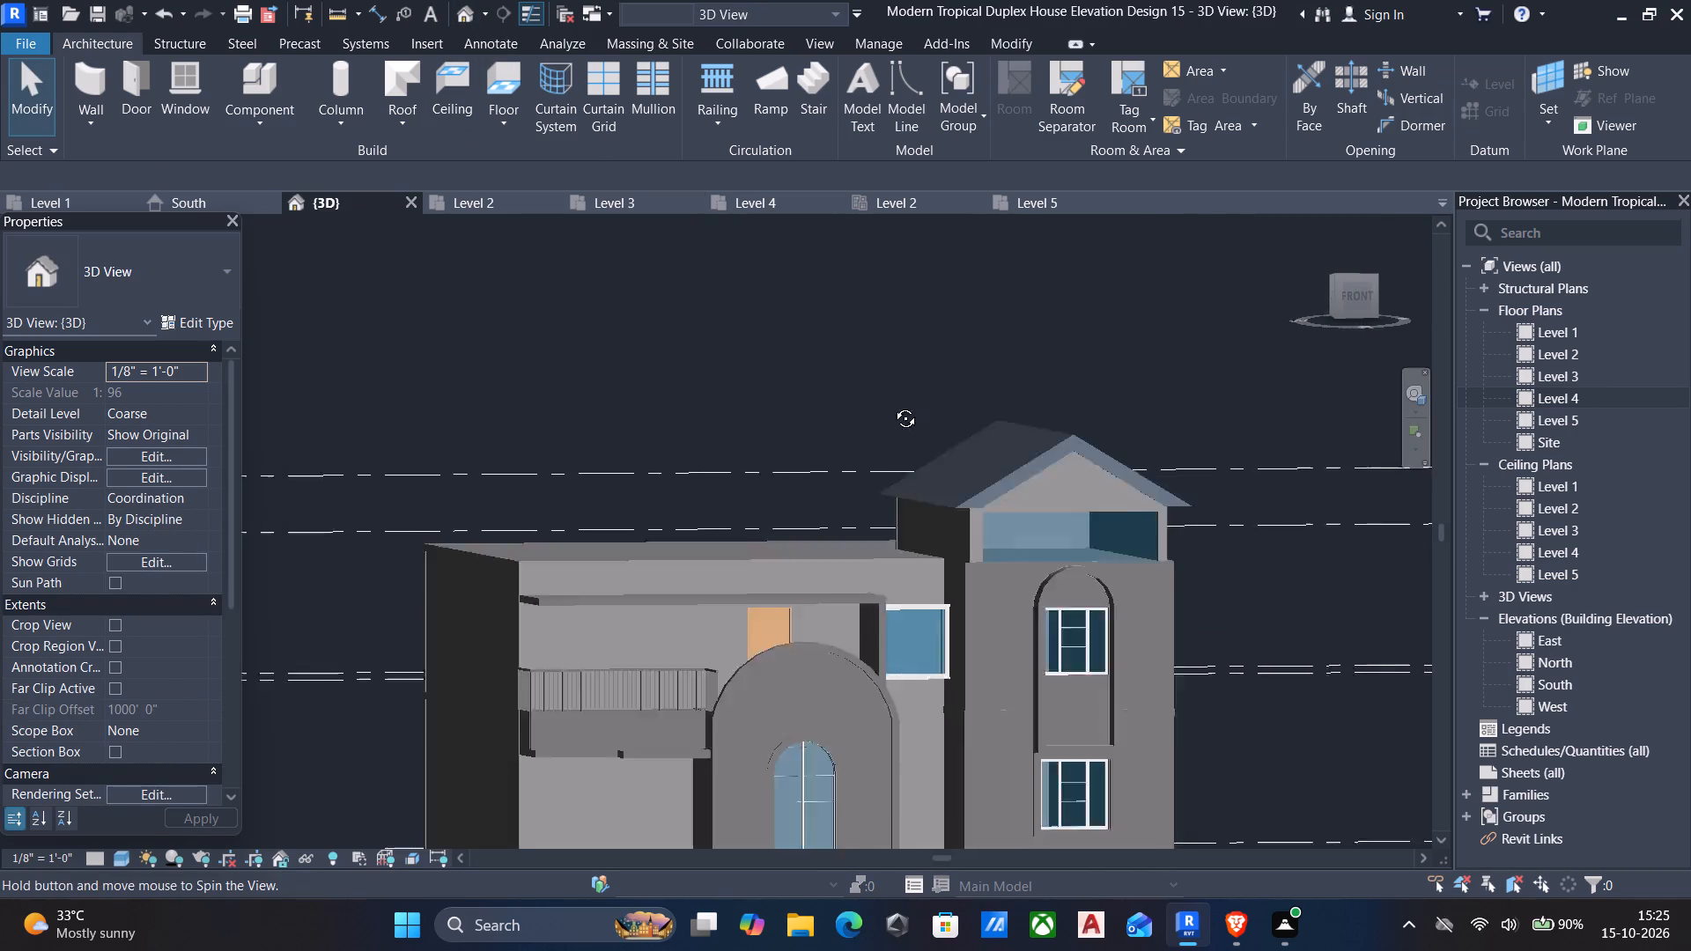
{"action": "middle_click_drag", "start_coordinate": [892, 405], "coordinate": [853, 386], "text": "shift"}
{"action": "middle_click", "coordinate": [993, 508], "text": "shift"}
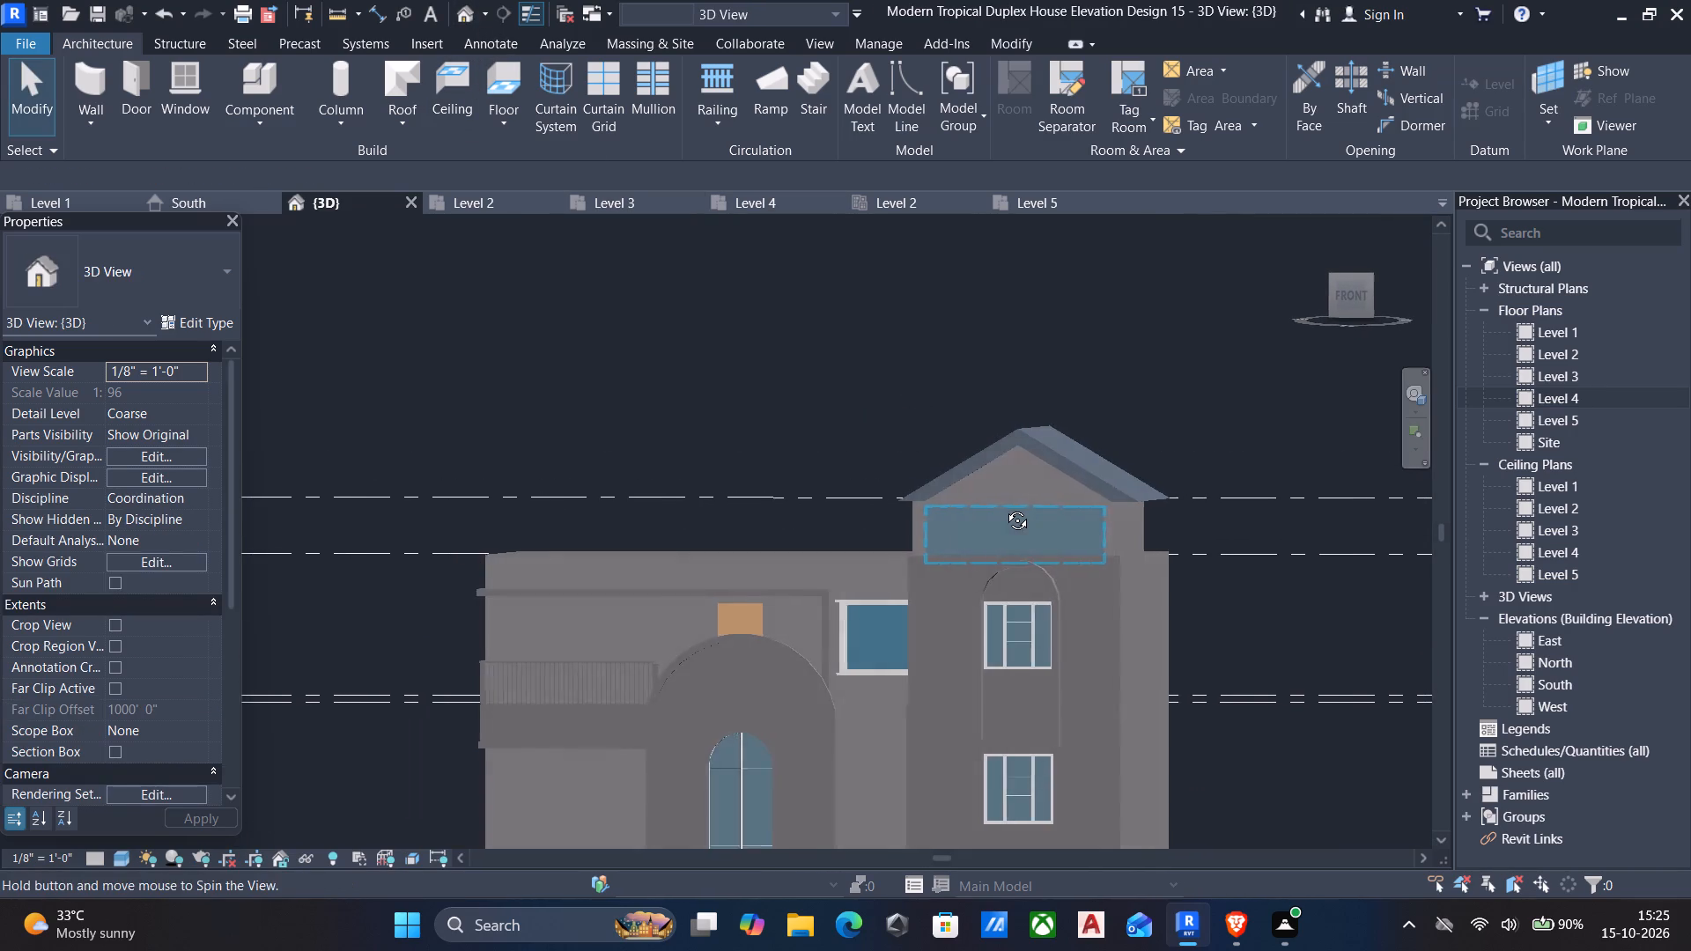
{"action": "middle_click_drag", "start_coordinate": [1004, 512], "coordinate": [1037, 513], "text": "shift"}
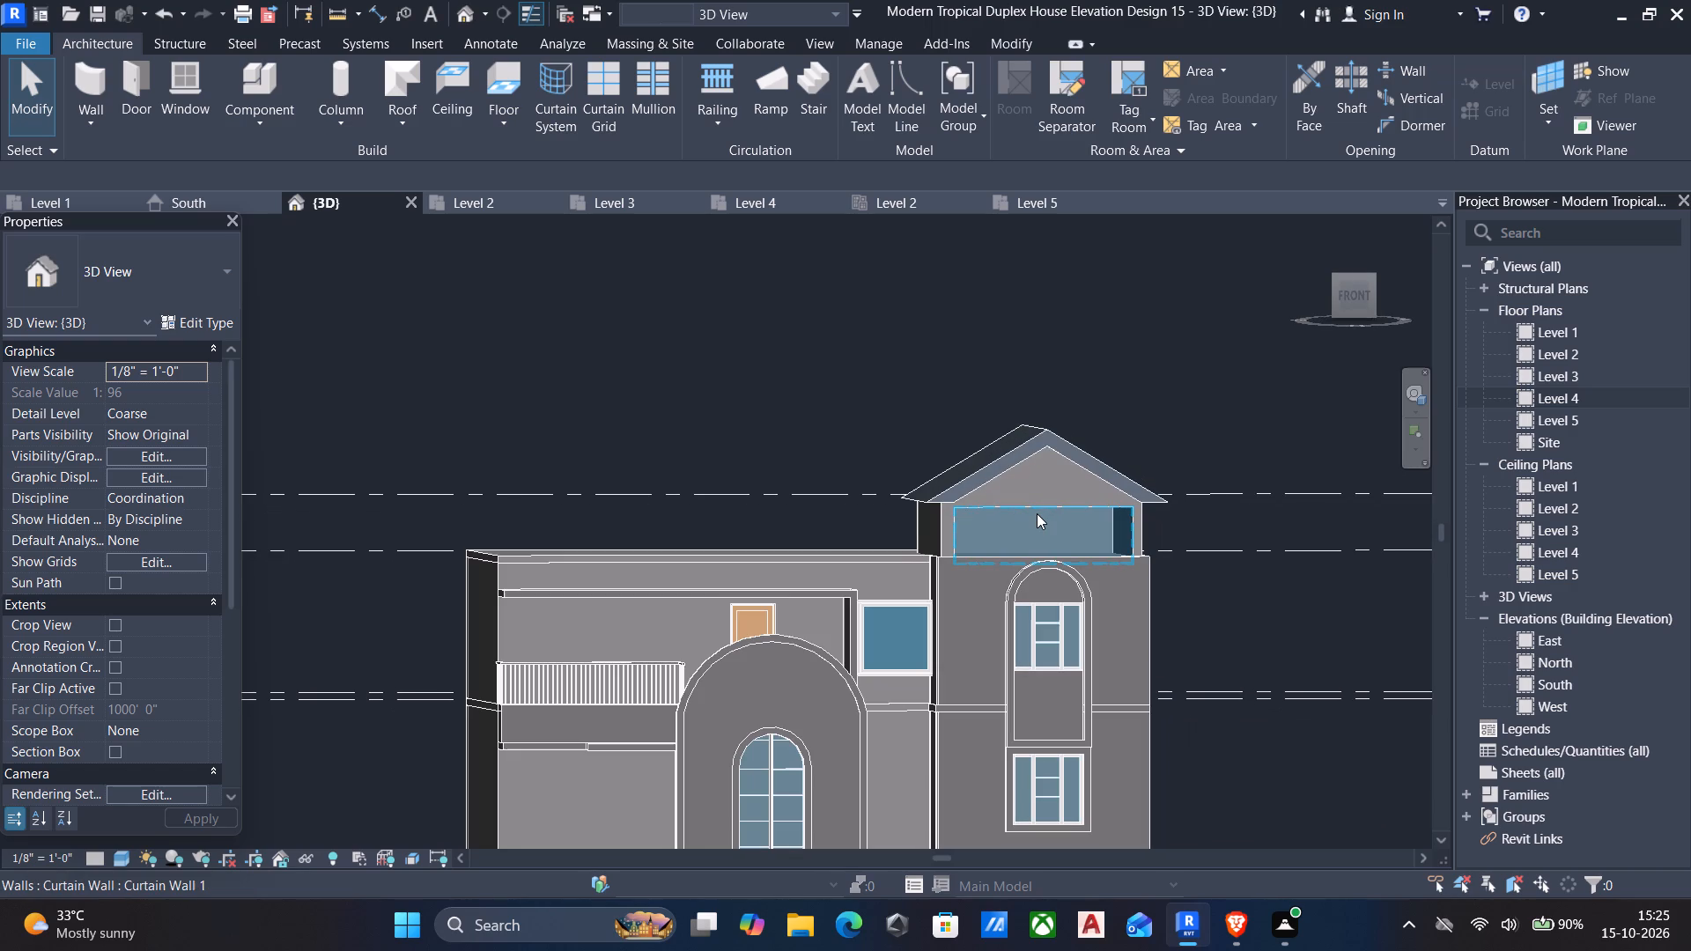
{"action": "left_click", "coordinate": [1037, 512]}
{"action": "scroll", "coordinate": [1050, 551], "scroll_direction": "up", "scroll_amount": 8}
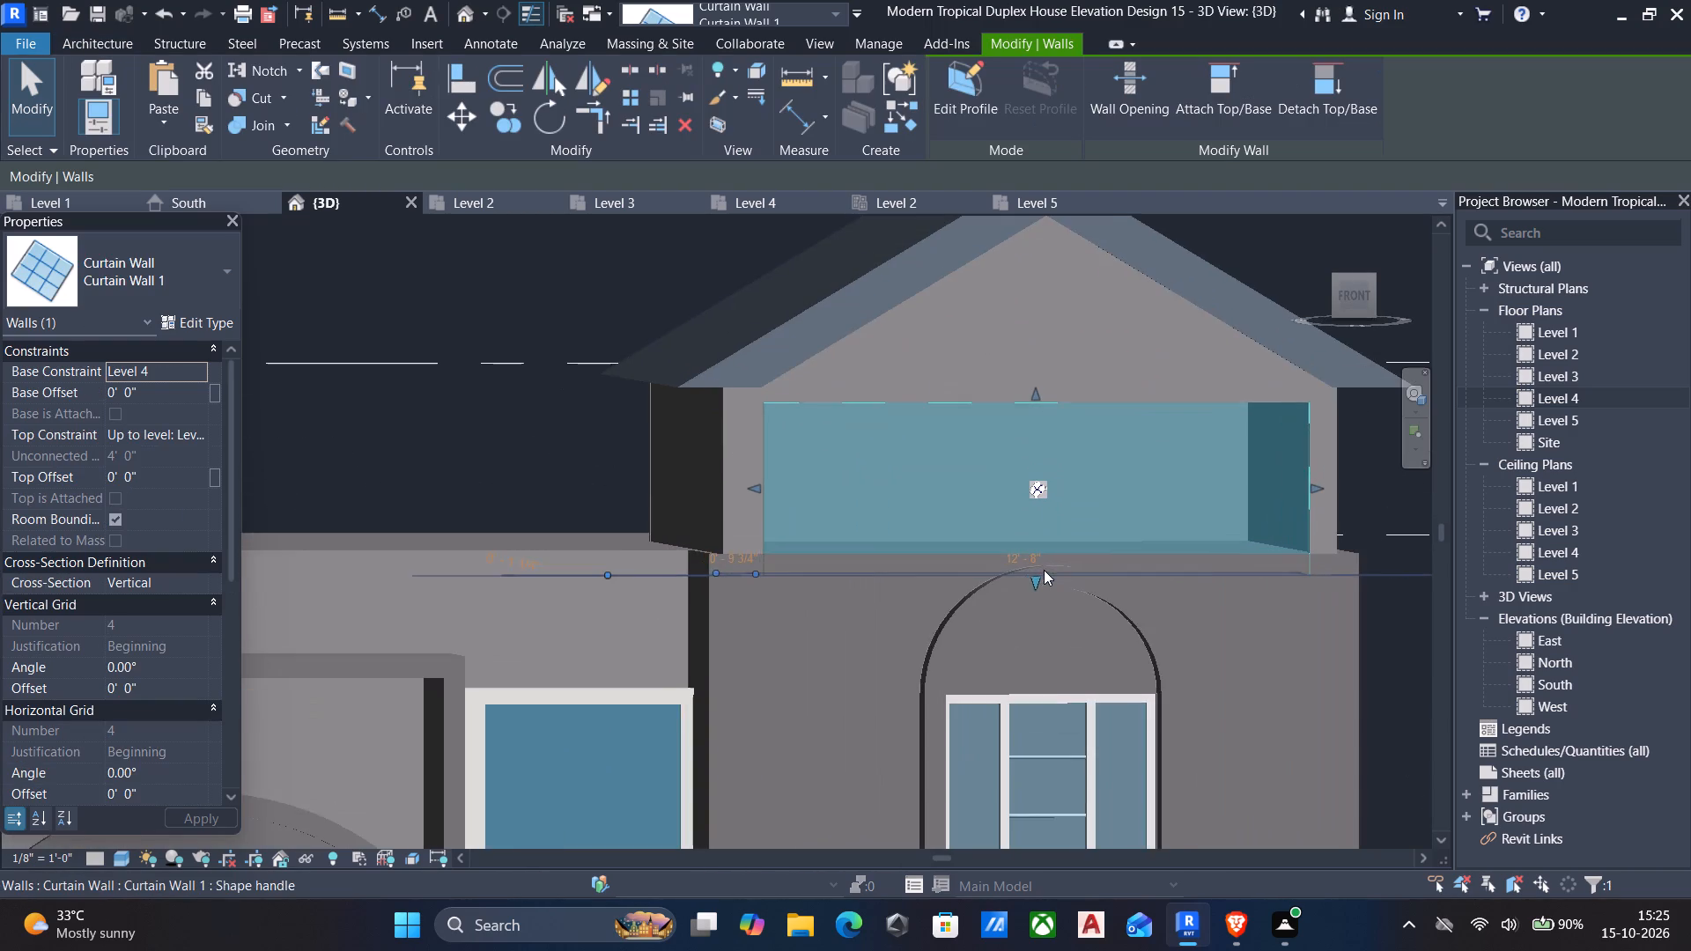
{"action": "left_click", "coordinate": [1350, 294]}
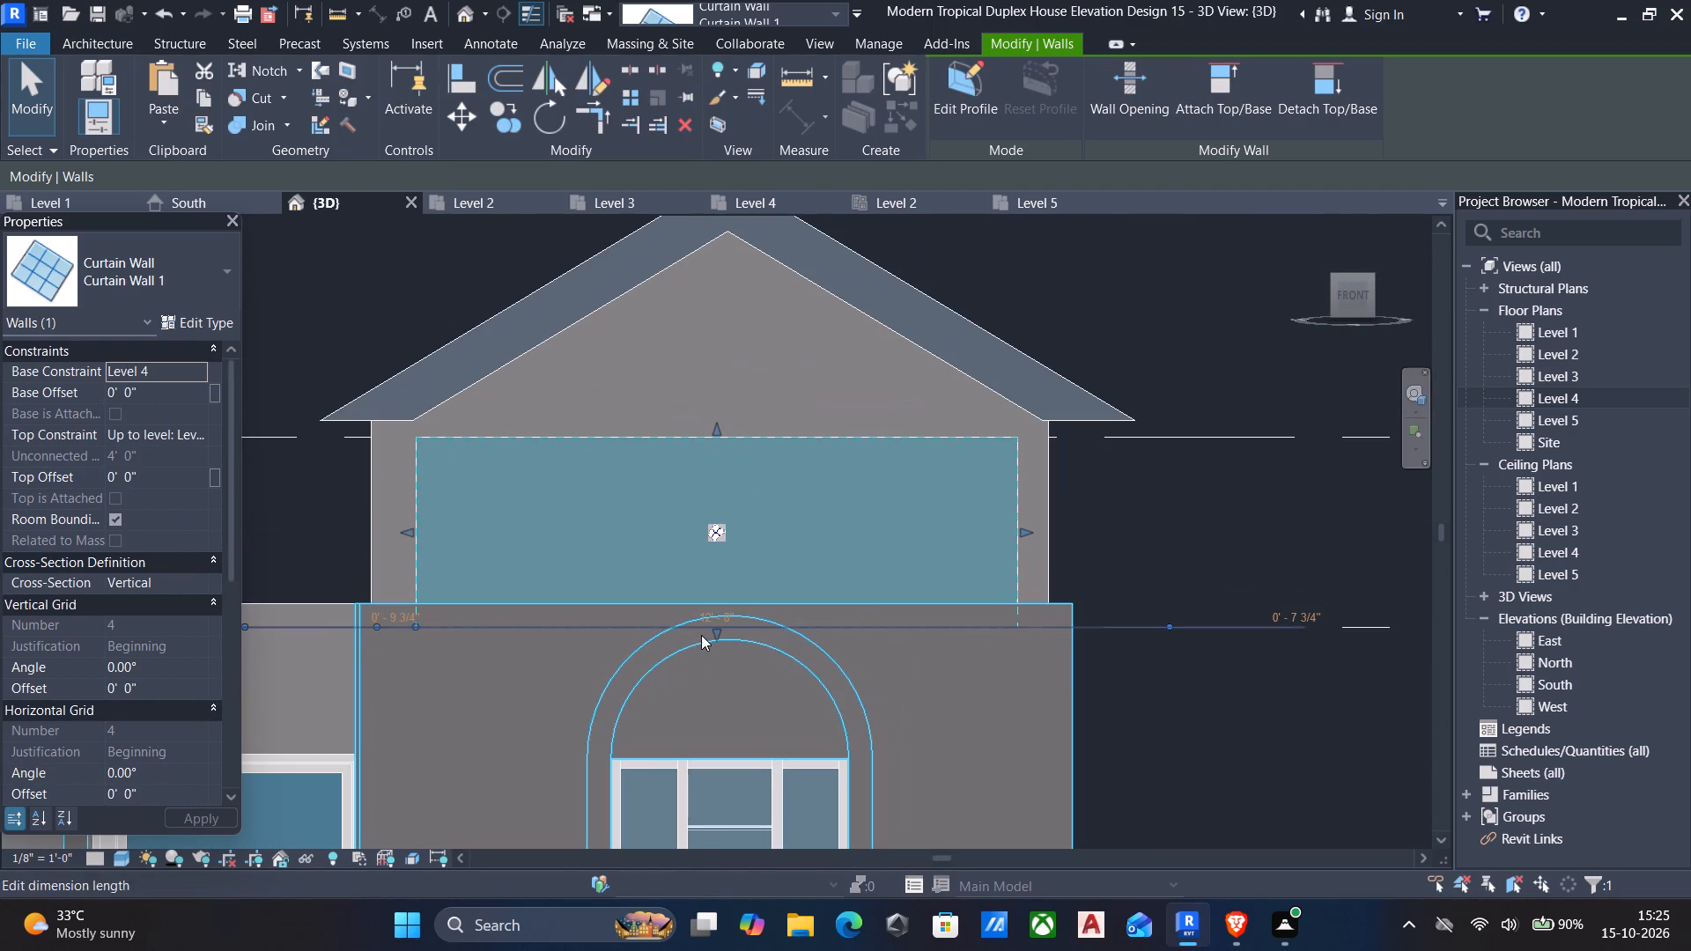
{"action": "scroll", "coordinate": [706, 636], "scroll_direction": "up", "scroll_amount": 2}
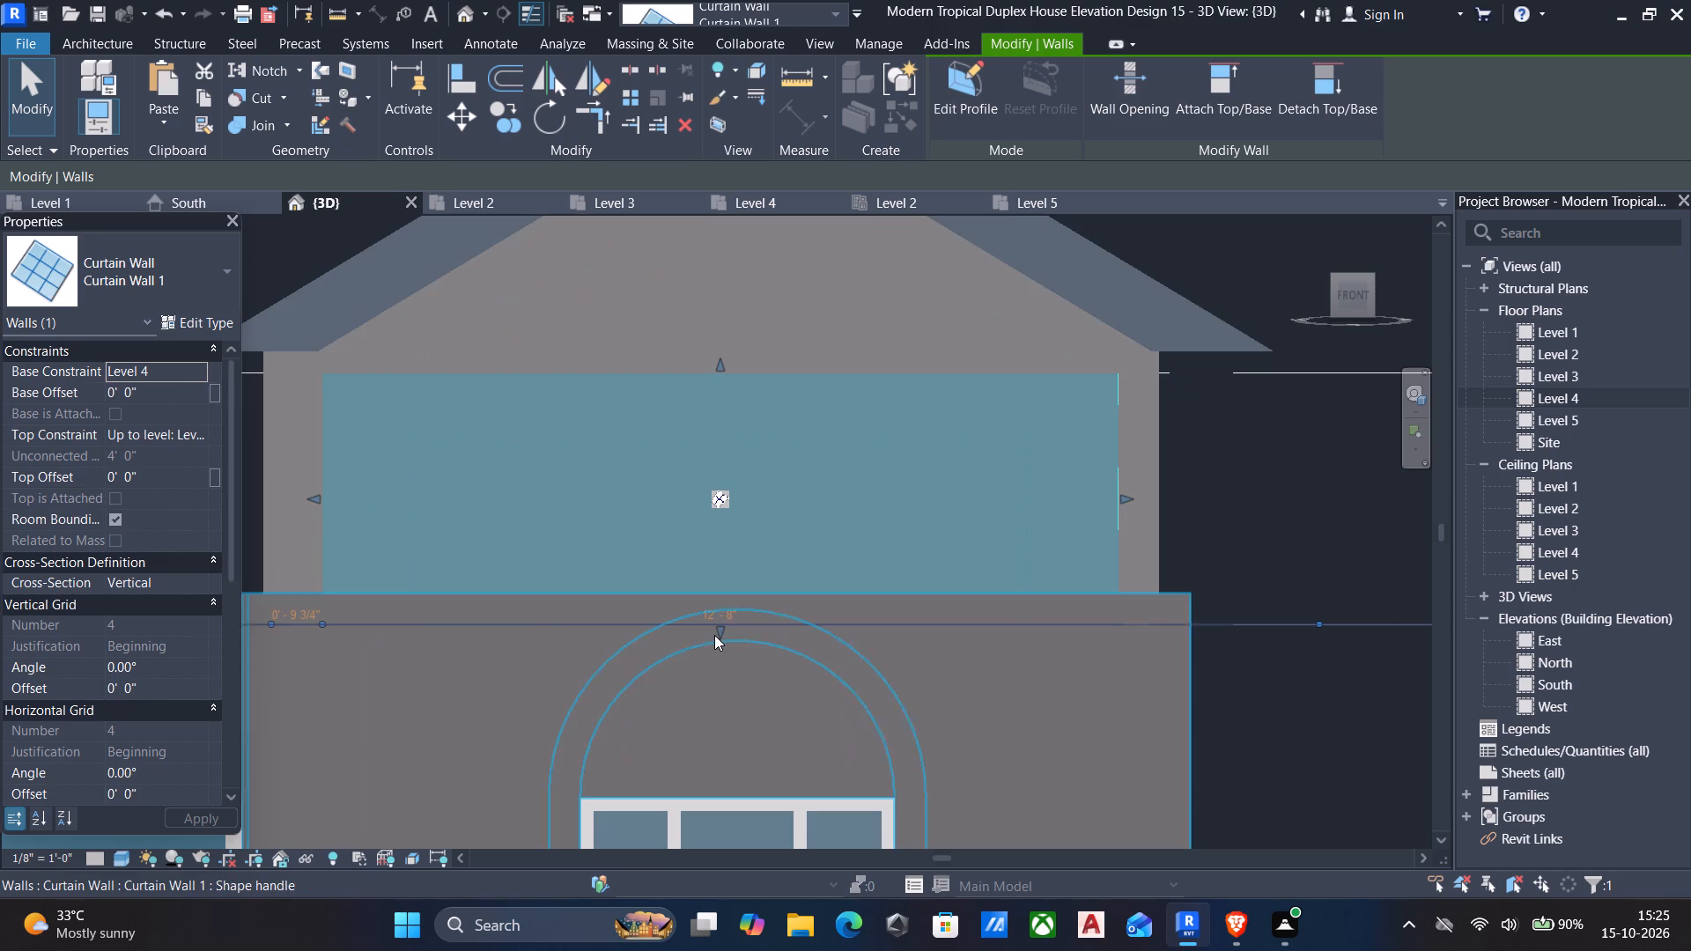
{"action": "left_click_drag", "start_coordinate": [717, 635], "coordinate": [706, 581]}
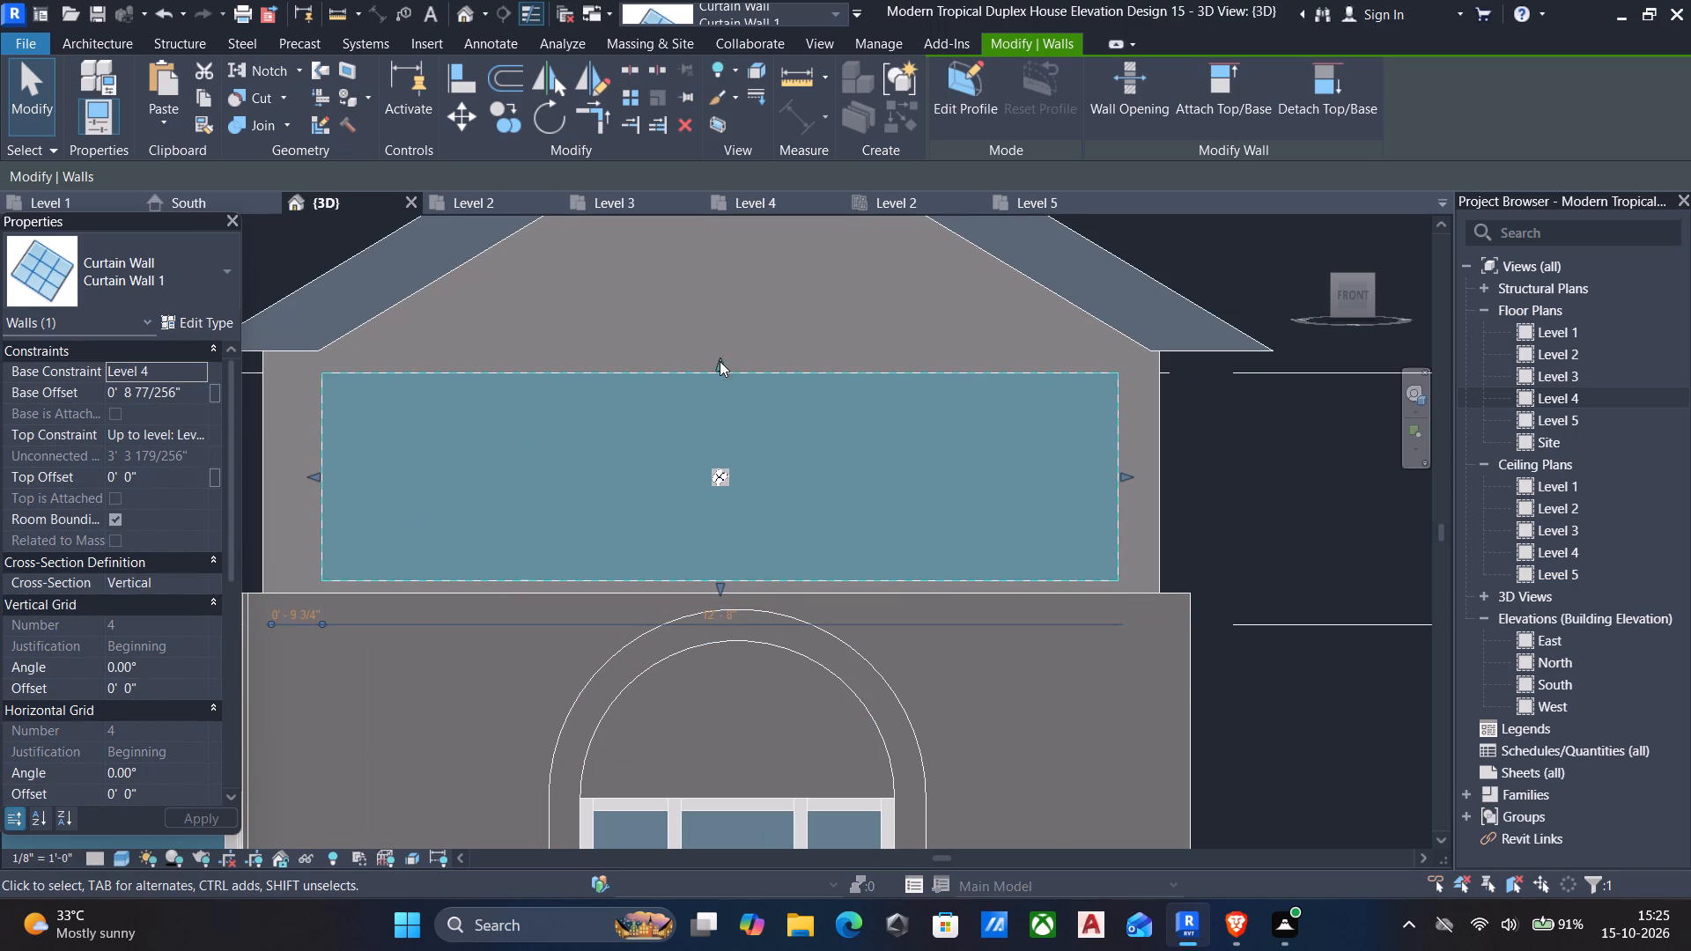
Stretch the curtain wall's top edge up past the gable wall's peak, to a top offset of about 4' 8".
{"action": "left_click_drag", "start_coordinate": [720, 367], "coordinate": [711, 321]}
{"action": "middle_click_drag", "start_coordinate": [716, 291], "coordinate": [710, 407]}
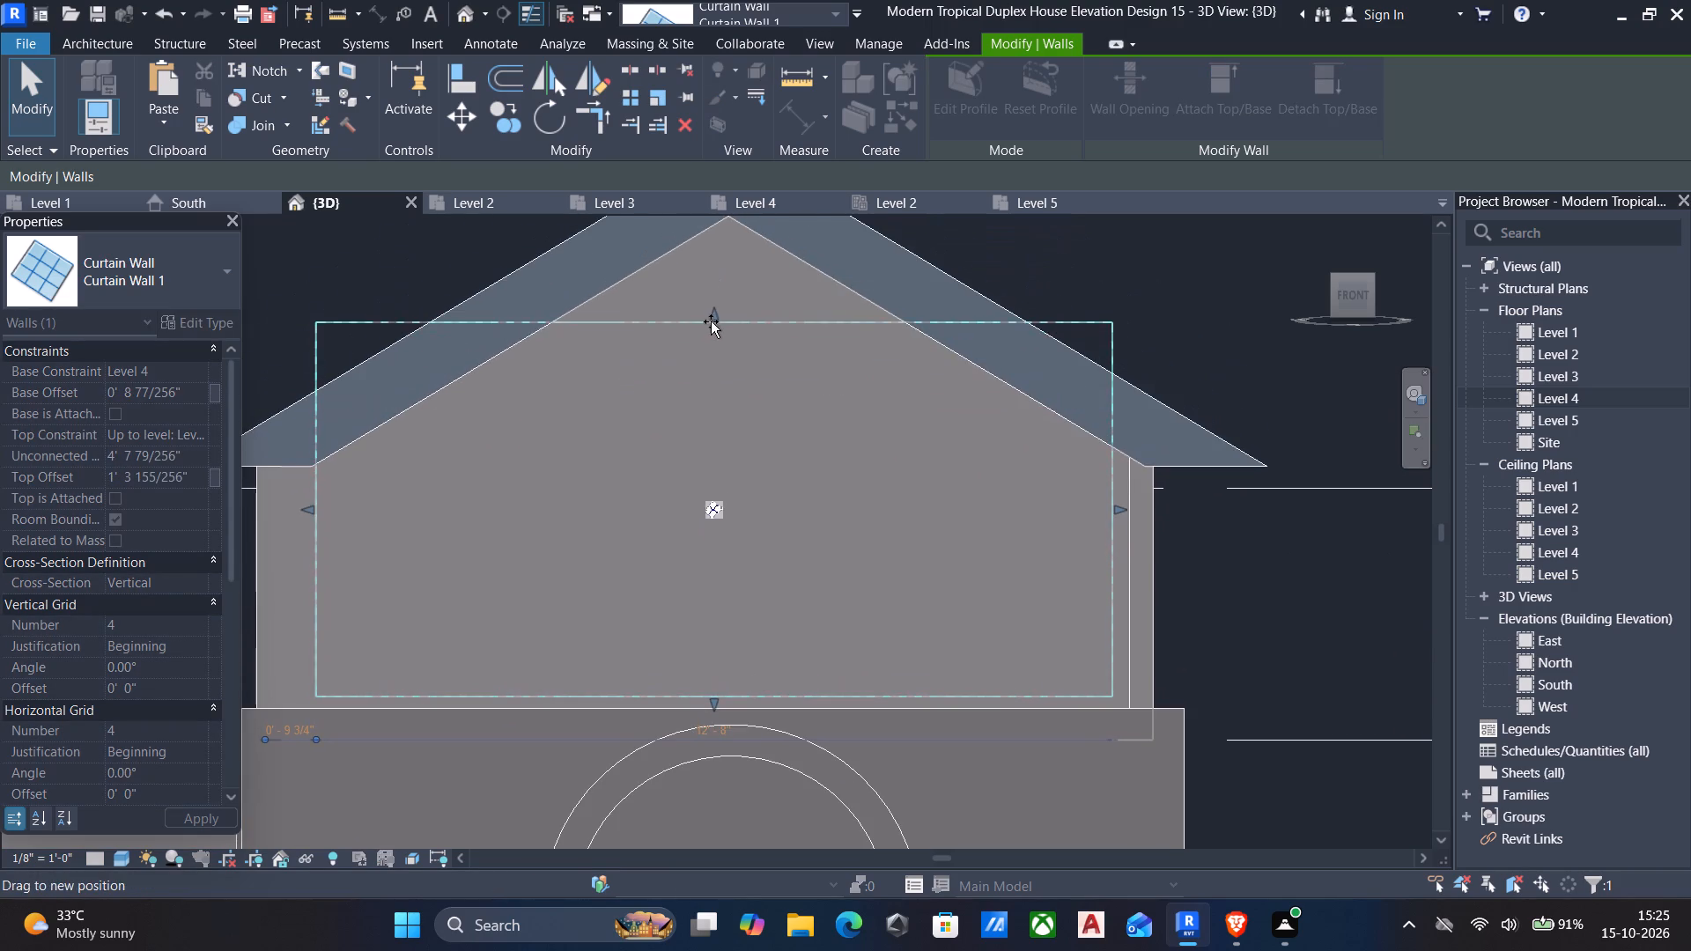
{"action": "left_click_drag", "start_coordinate": [711, 321], "coordinate": [751, 273]}
{"action": "middle_click_drag", "start_coordinate": [711, 321], "coordinate": [726, 400]}
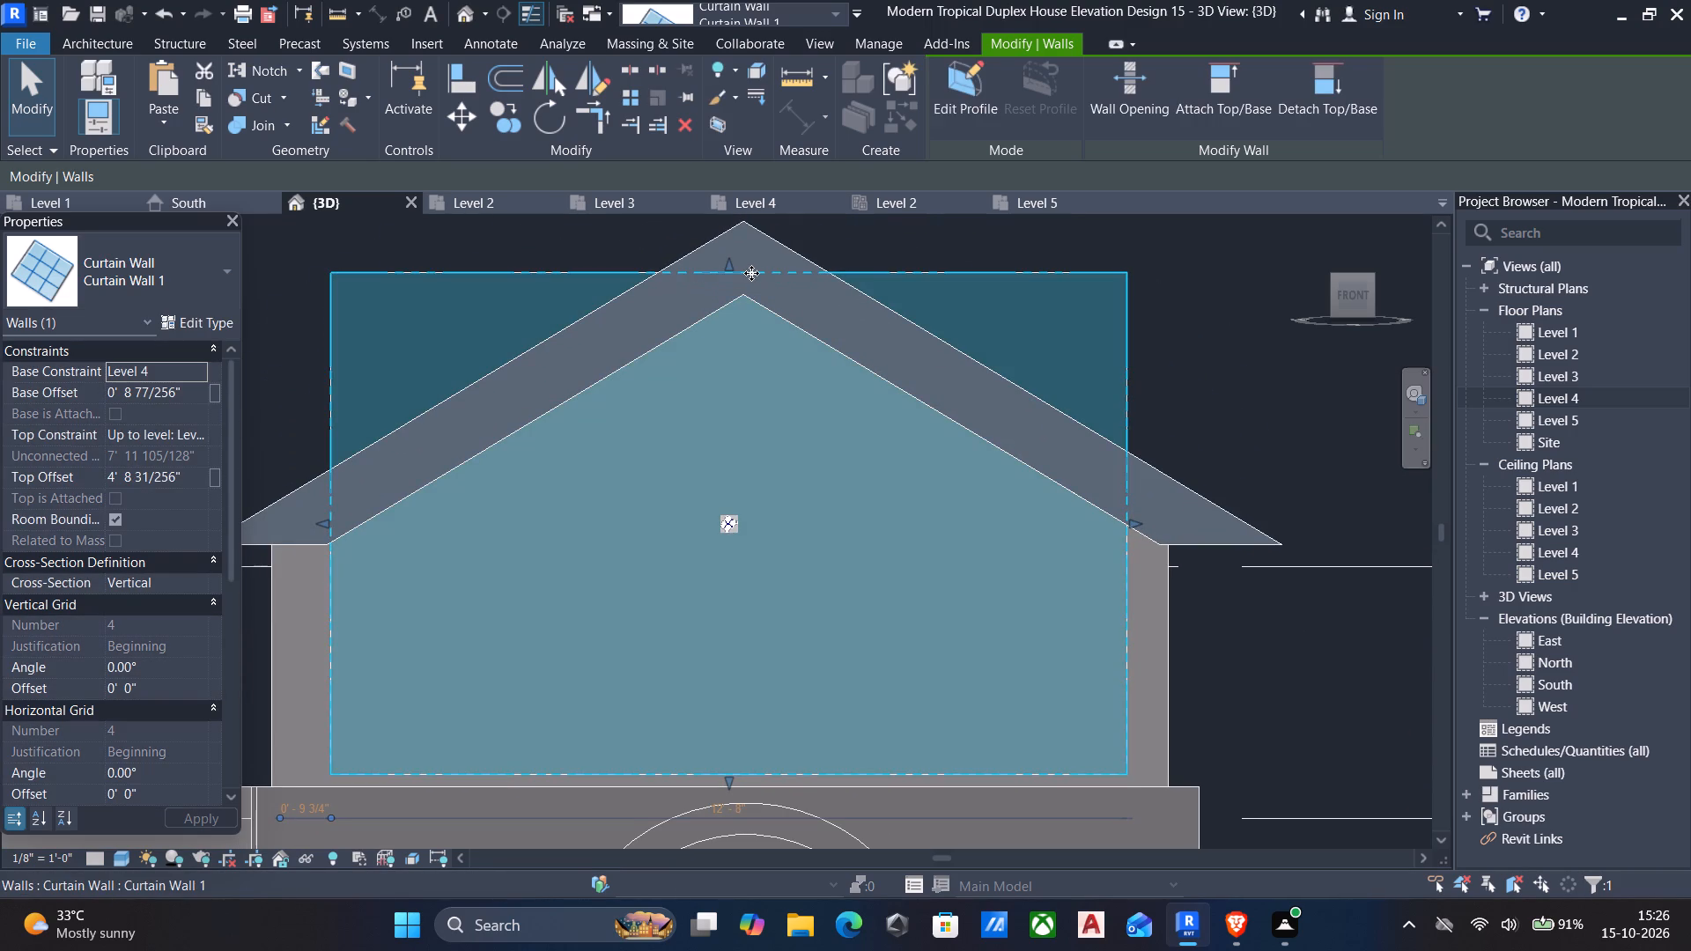
Open the curtain wall's profile for editing and delete its entire rectangular boundary.
{"action": "left_click", "coordinate": [974, 86]}
{"action": "scroll", "coordinate": [901, 225], "scroll_direction": "down", "scroll_amount": 4}
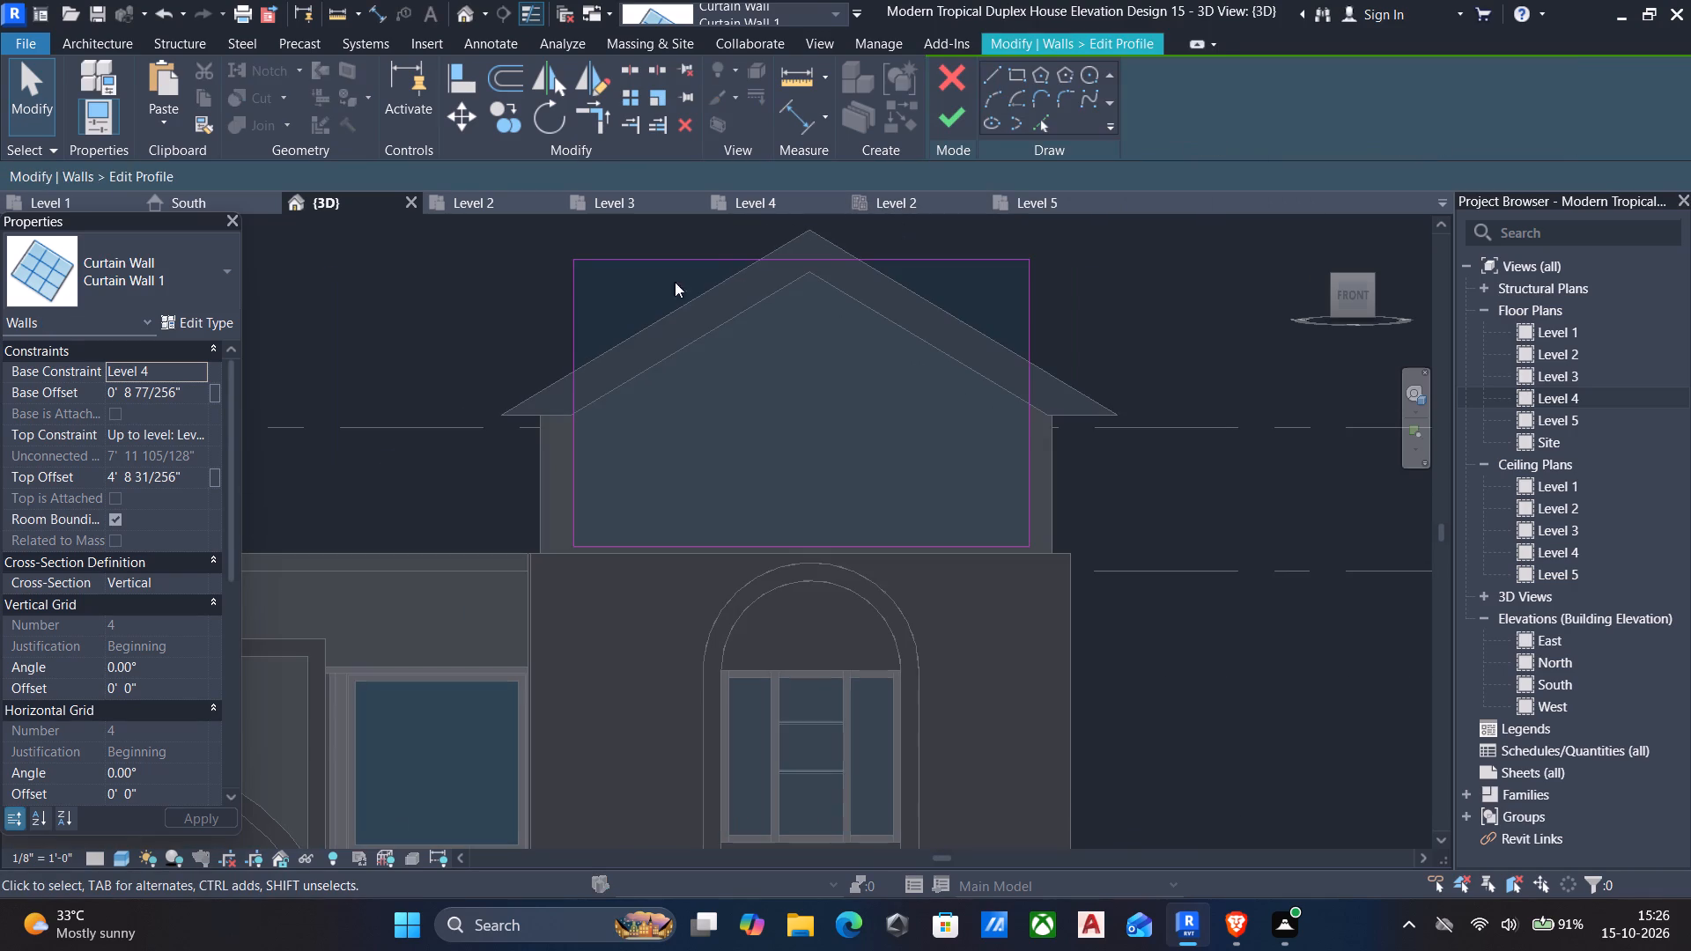
{"action": "left_click_drag", "start_coordinate": [496, 244], "coordinate": [1125, 571]}
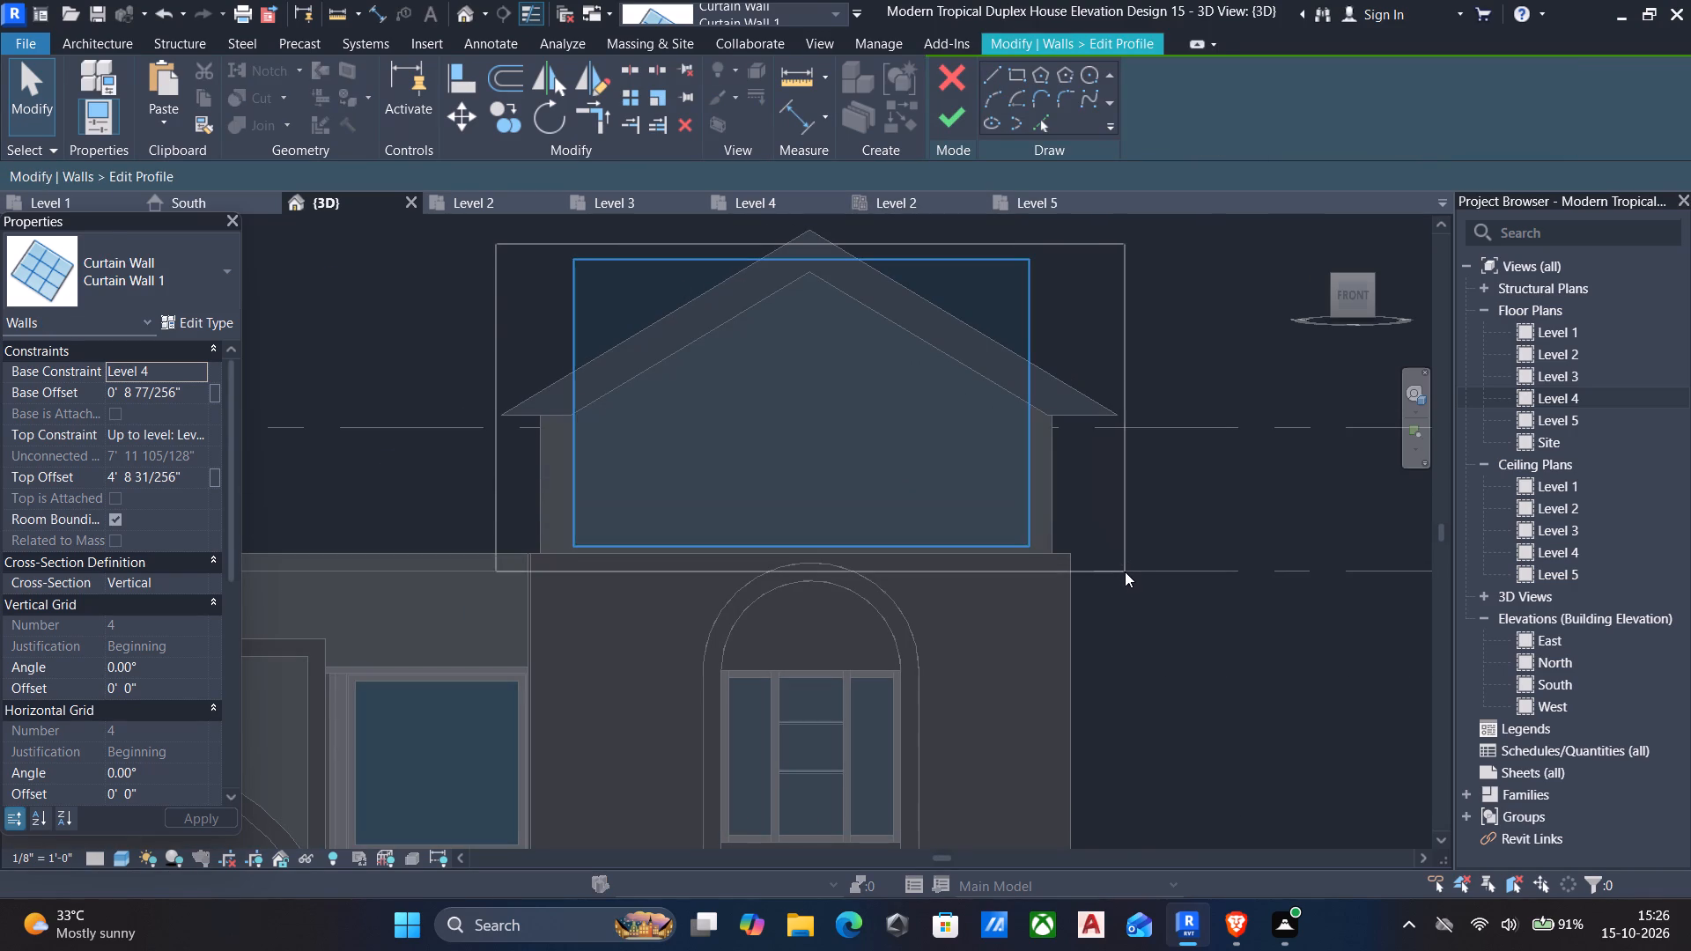
{"action": "left_click_drag", "start_coordinate": [1125, 571], "coordinate": [1124, 571]}
{"action": "key", "text": "Delete"}
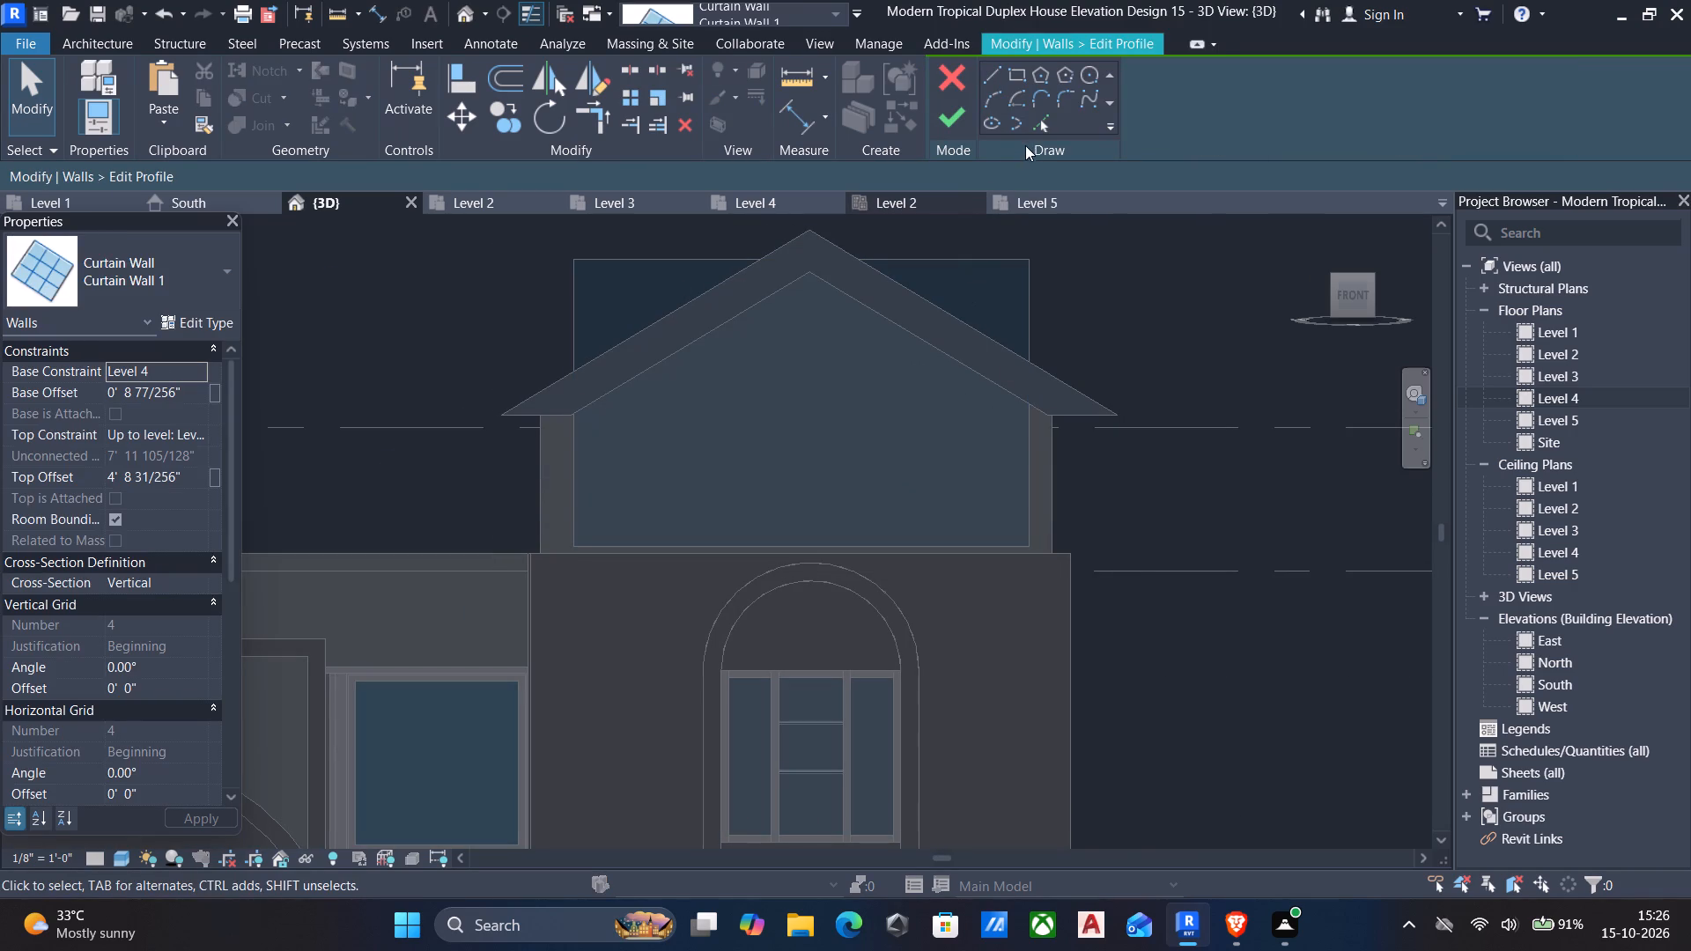
Trace the curtain wall's gable profile with Pick Lines along both roof undersides, the opening's bottom edge and its two vertical sides.
{"action": "left_click", "coordinate": [1040, 124]}
{"action": "left_click", "coordinate": [729, 321]}
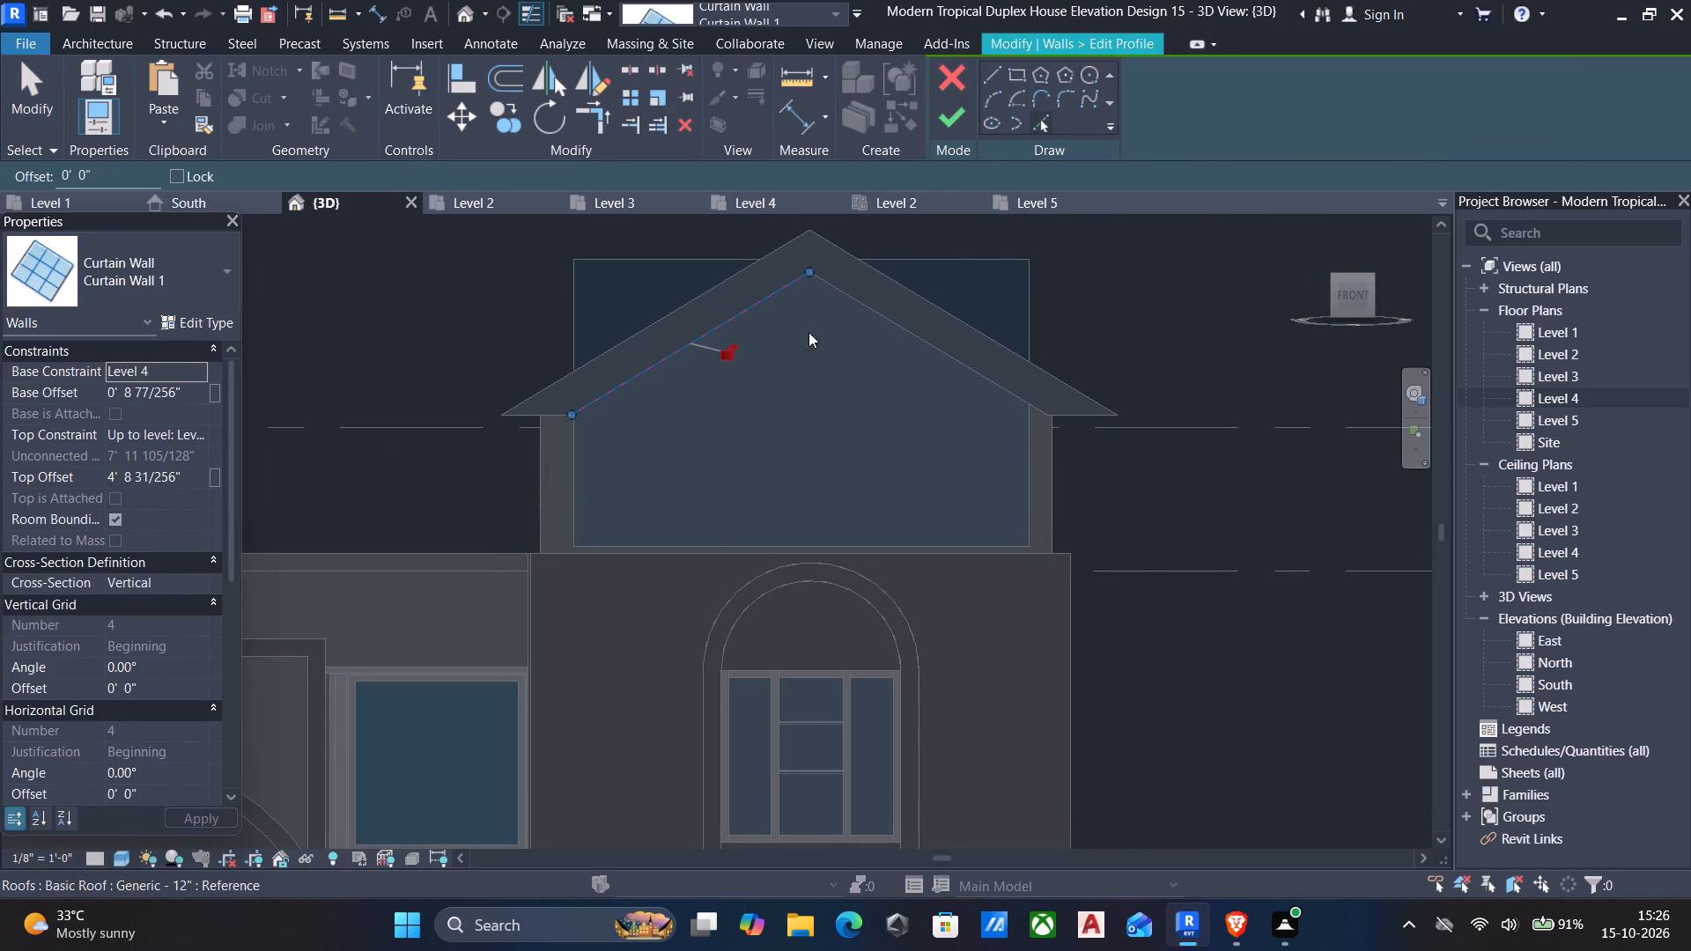
{"action": "left_click", "coordinate": [884, 321]}
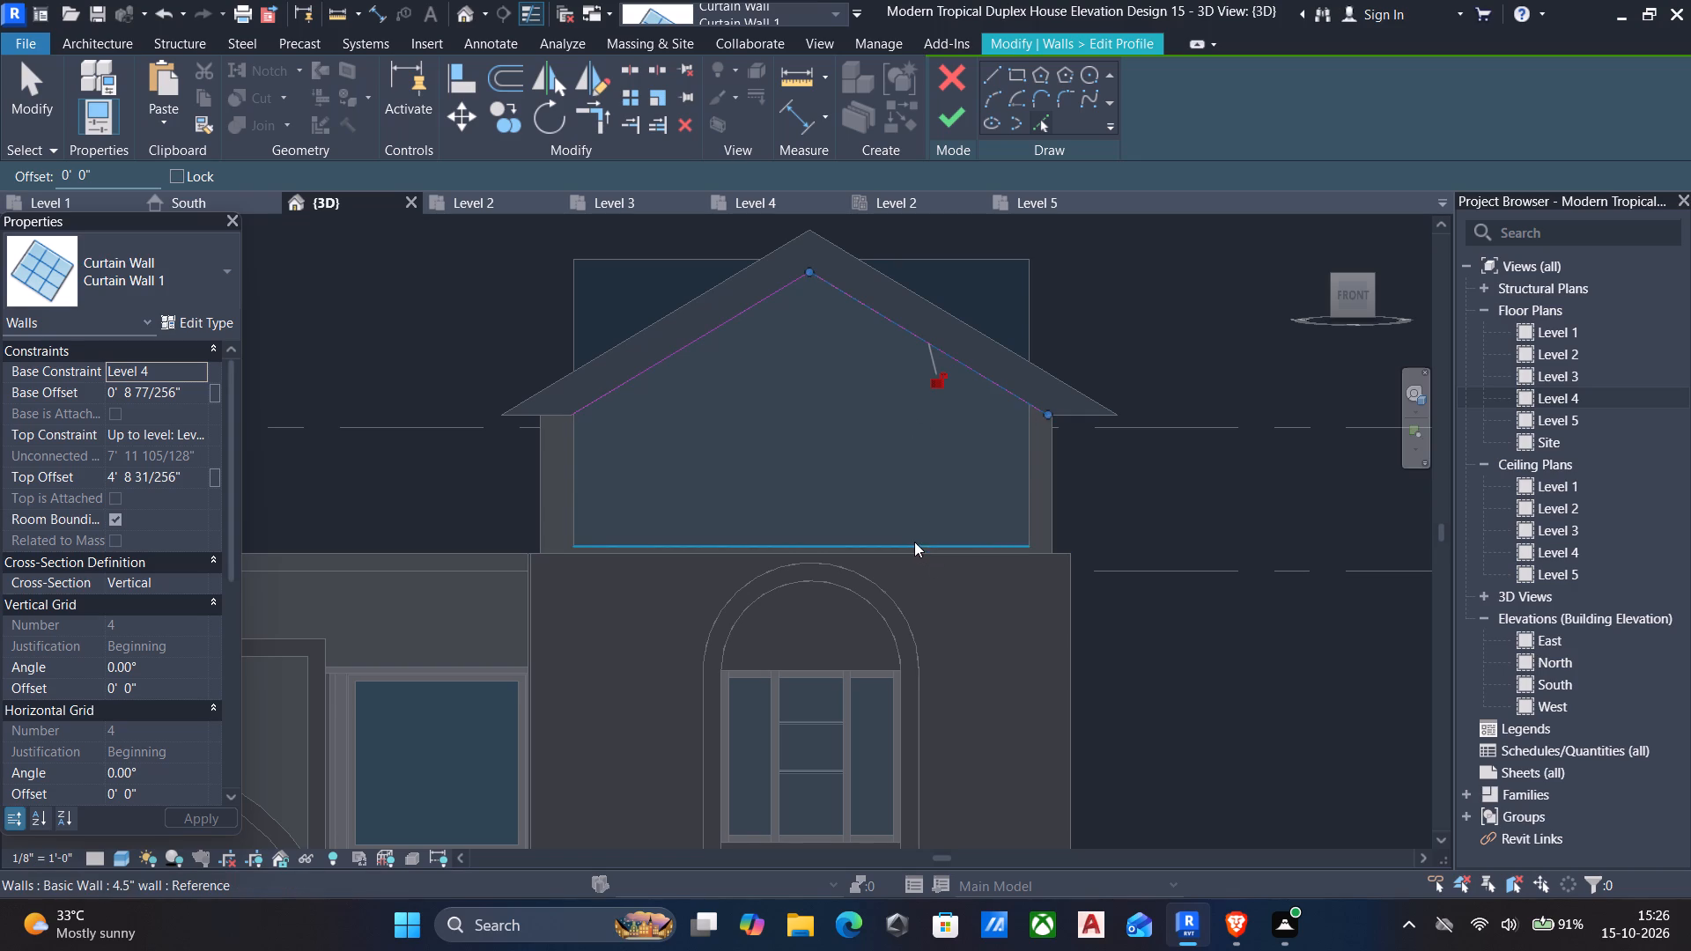
{"action": "left_click", "coordinate": [914, 542]}
{"action": "left_click", "coordinate": [573, 507]}
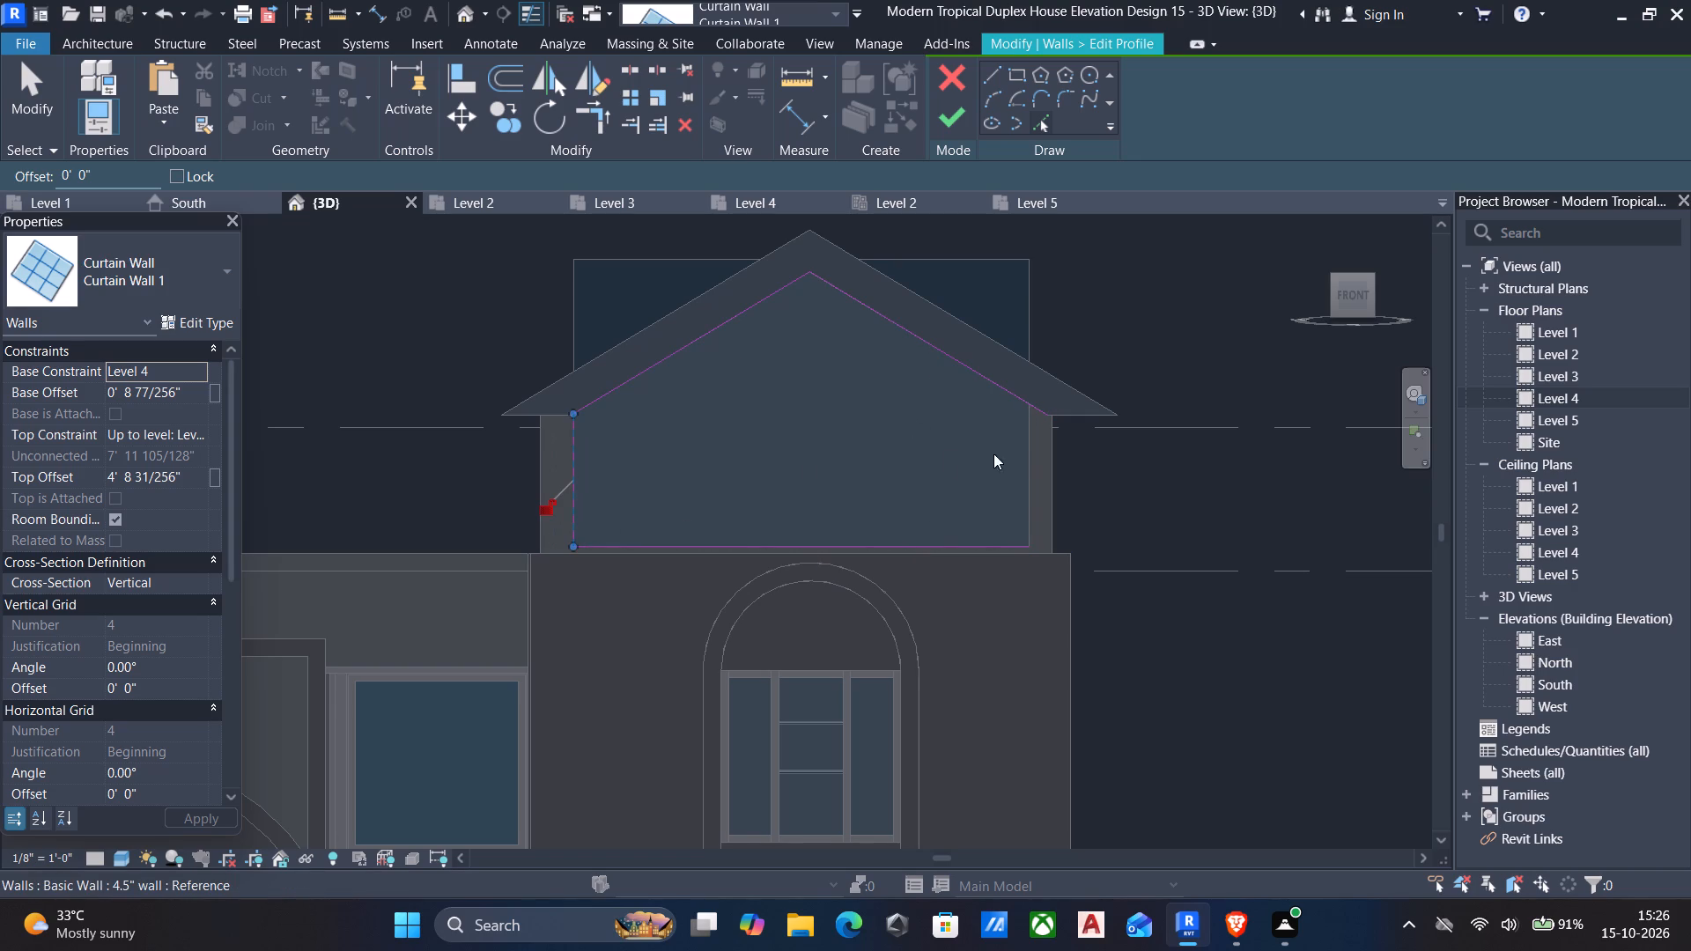
{"action": "left_click", "coordinate": [1030, 466]}
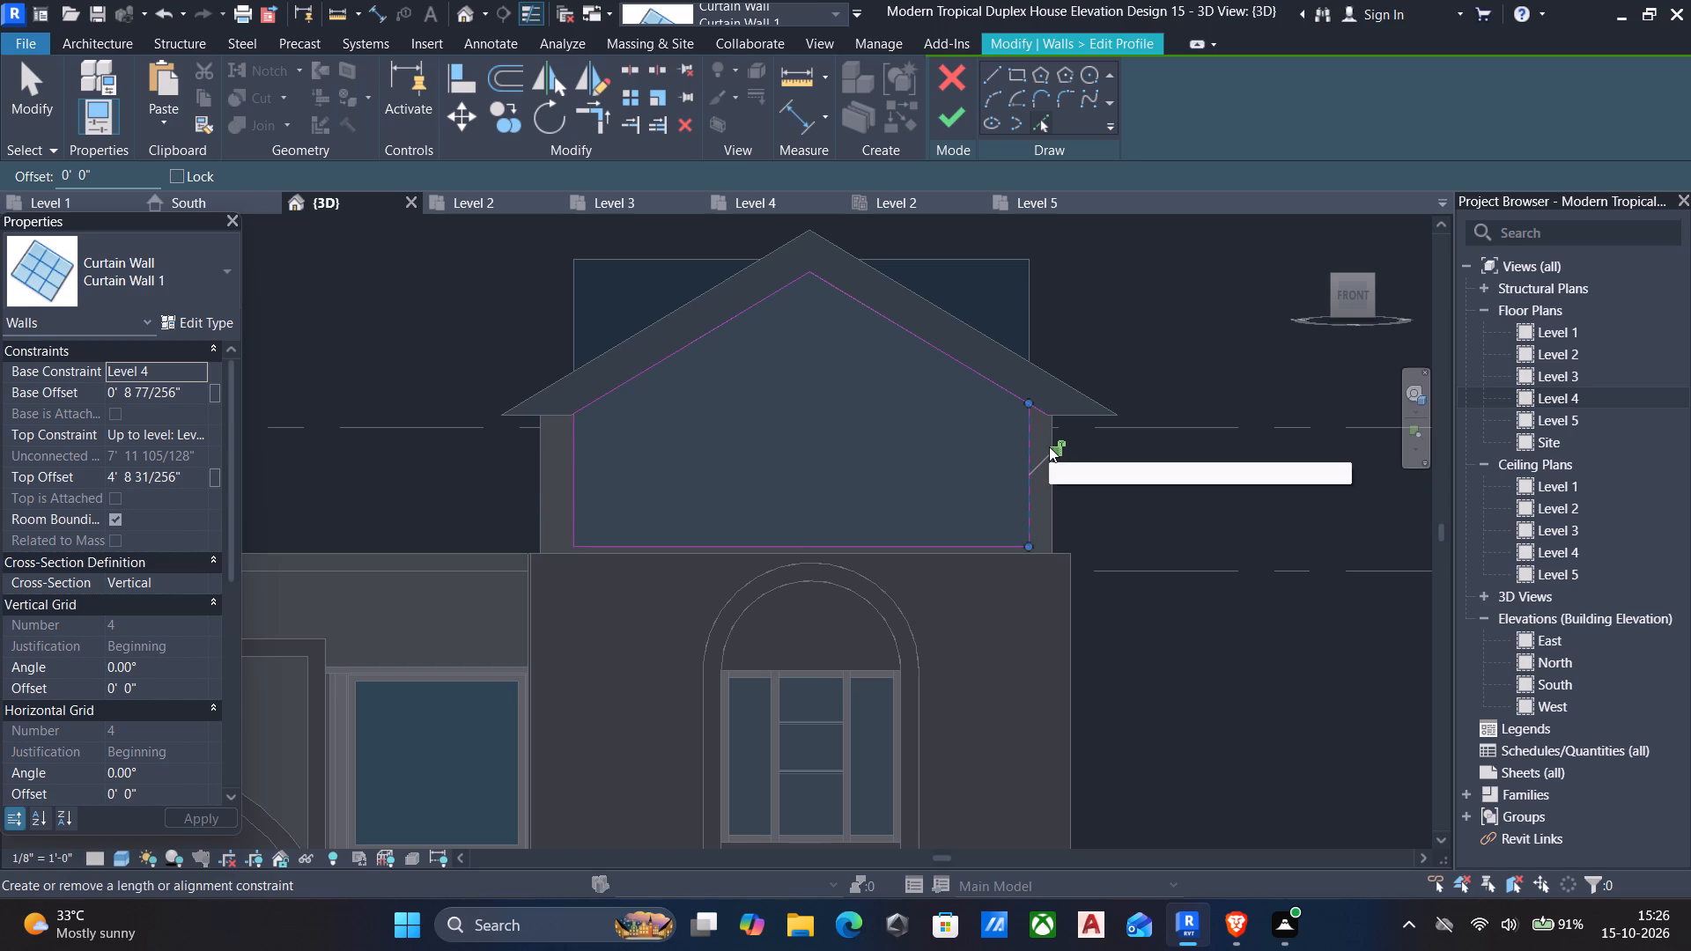
{"action": "key", "text": "Escape"}
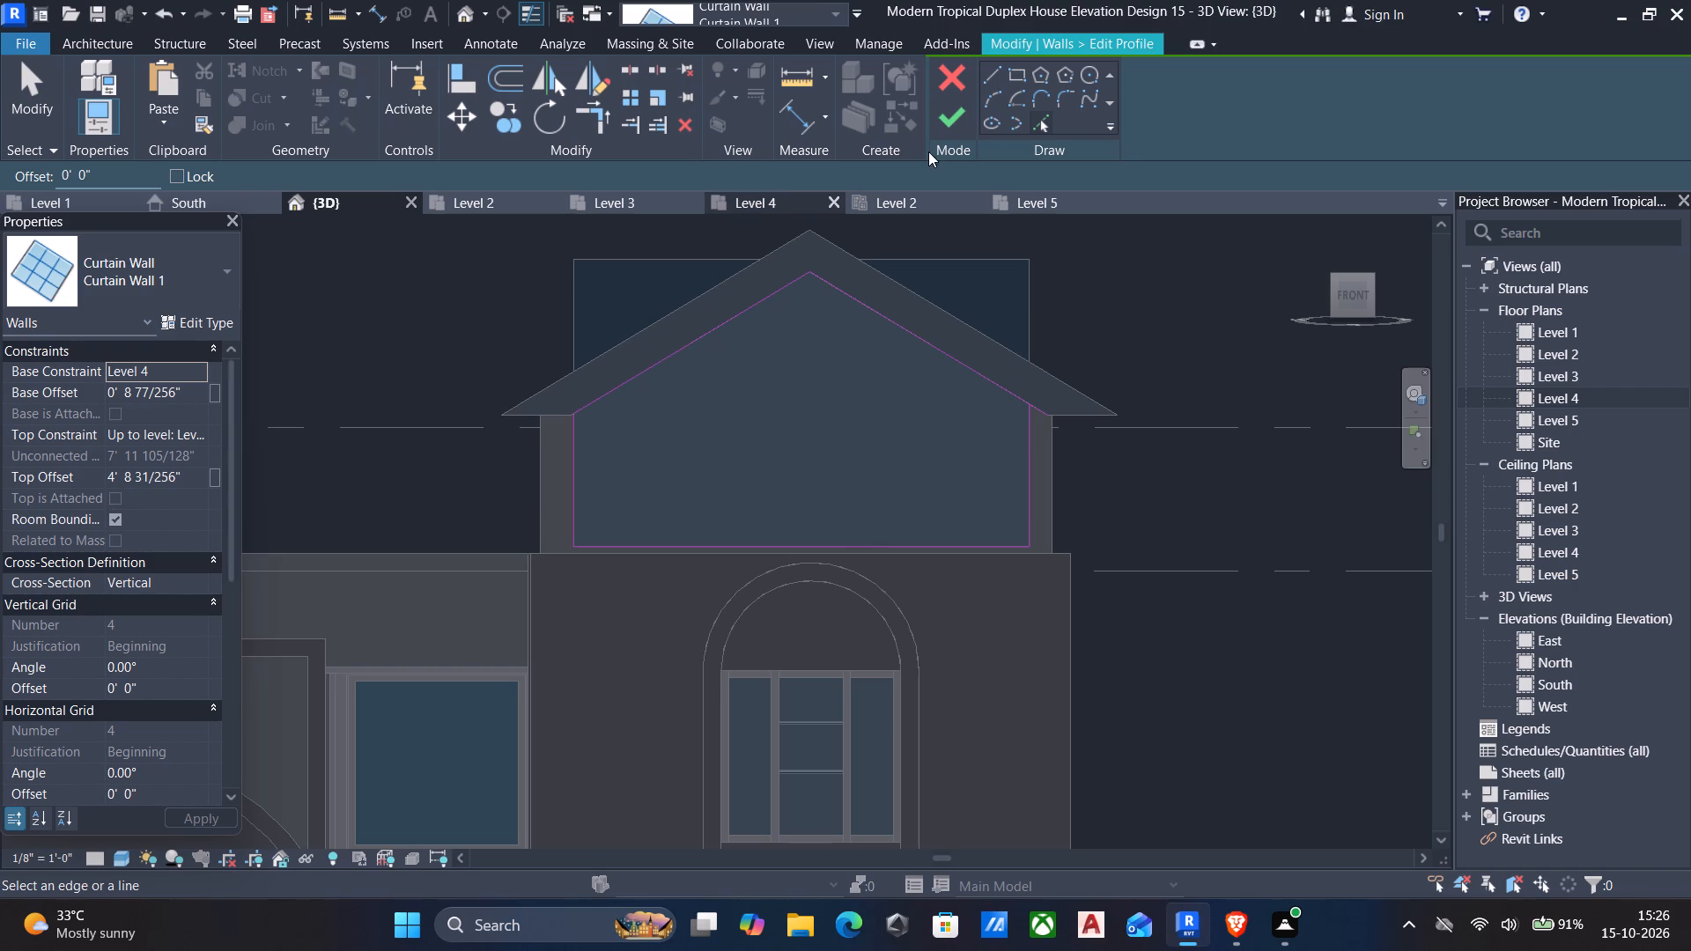
Trim the profile's right vertical line to the right roof slope, finish the sketch, and inspect the gable curtain wall in 3D.
{"action": "left_click", "coordinate": [956, 108]}
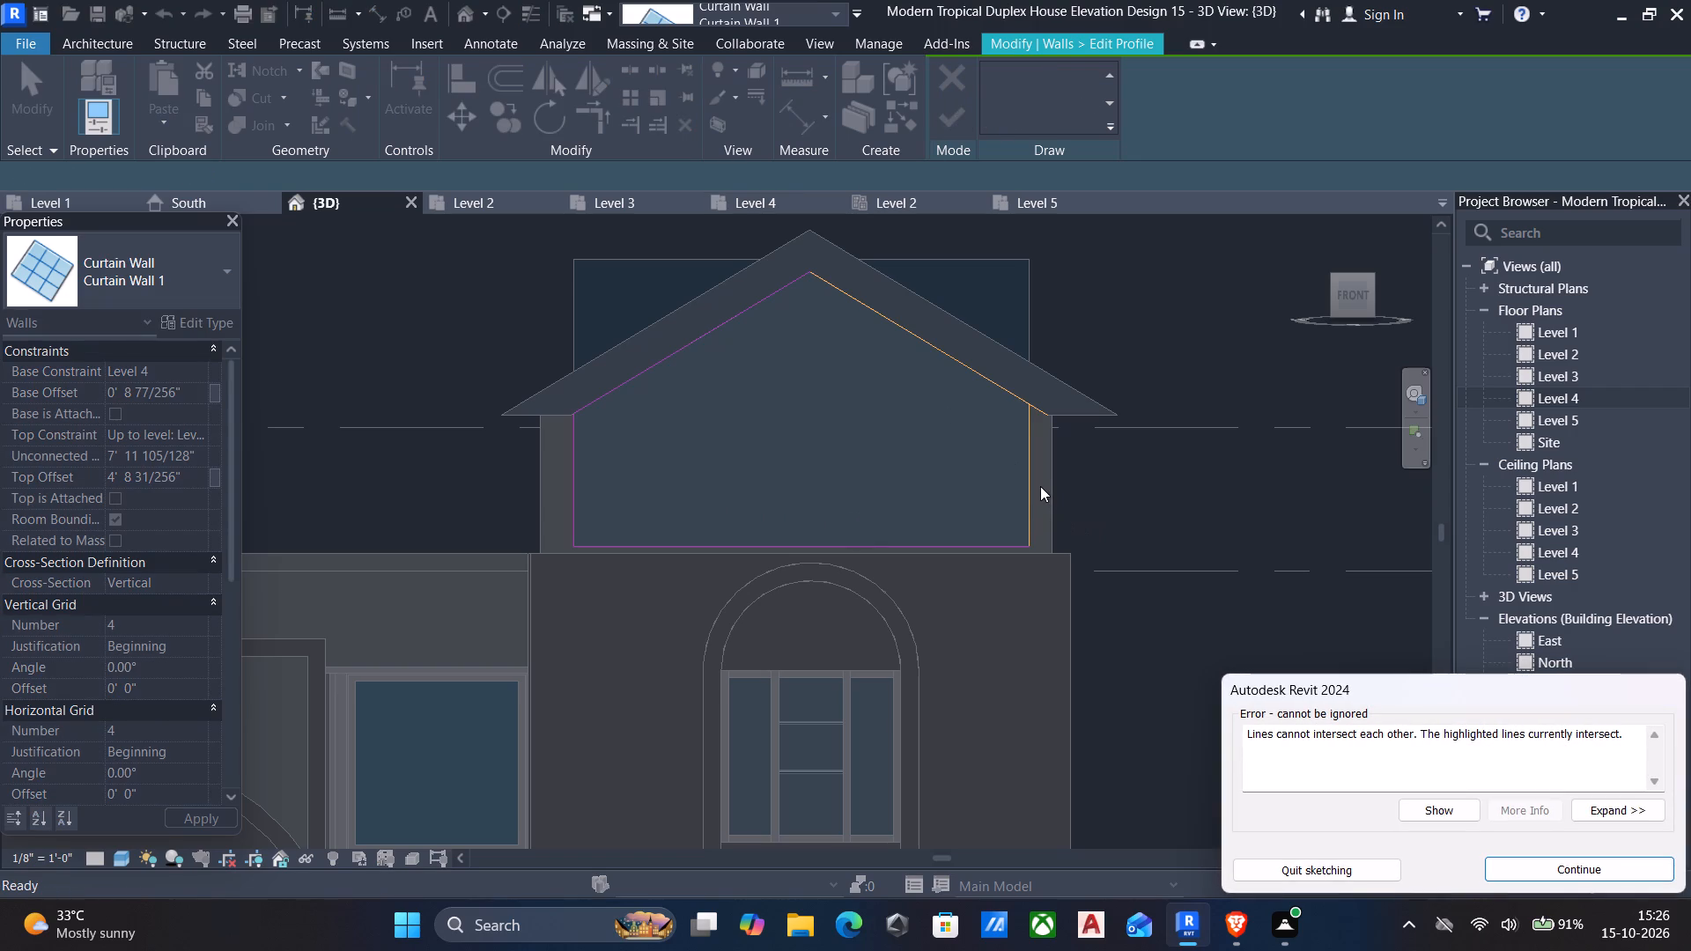
{"action": "key", "text": "Escape"}
{"action": "type", "text": "tr"}
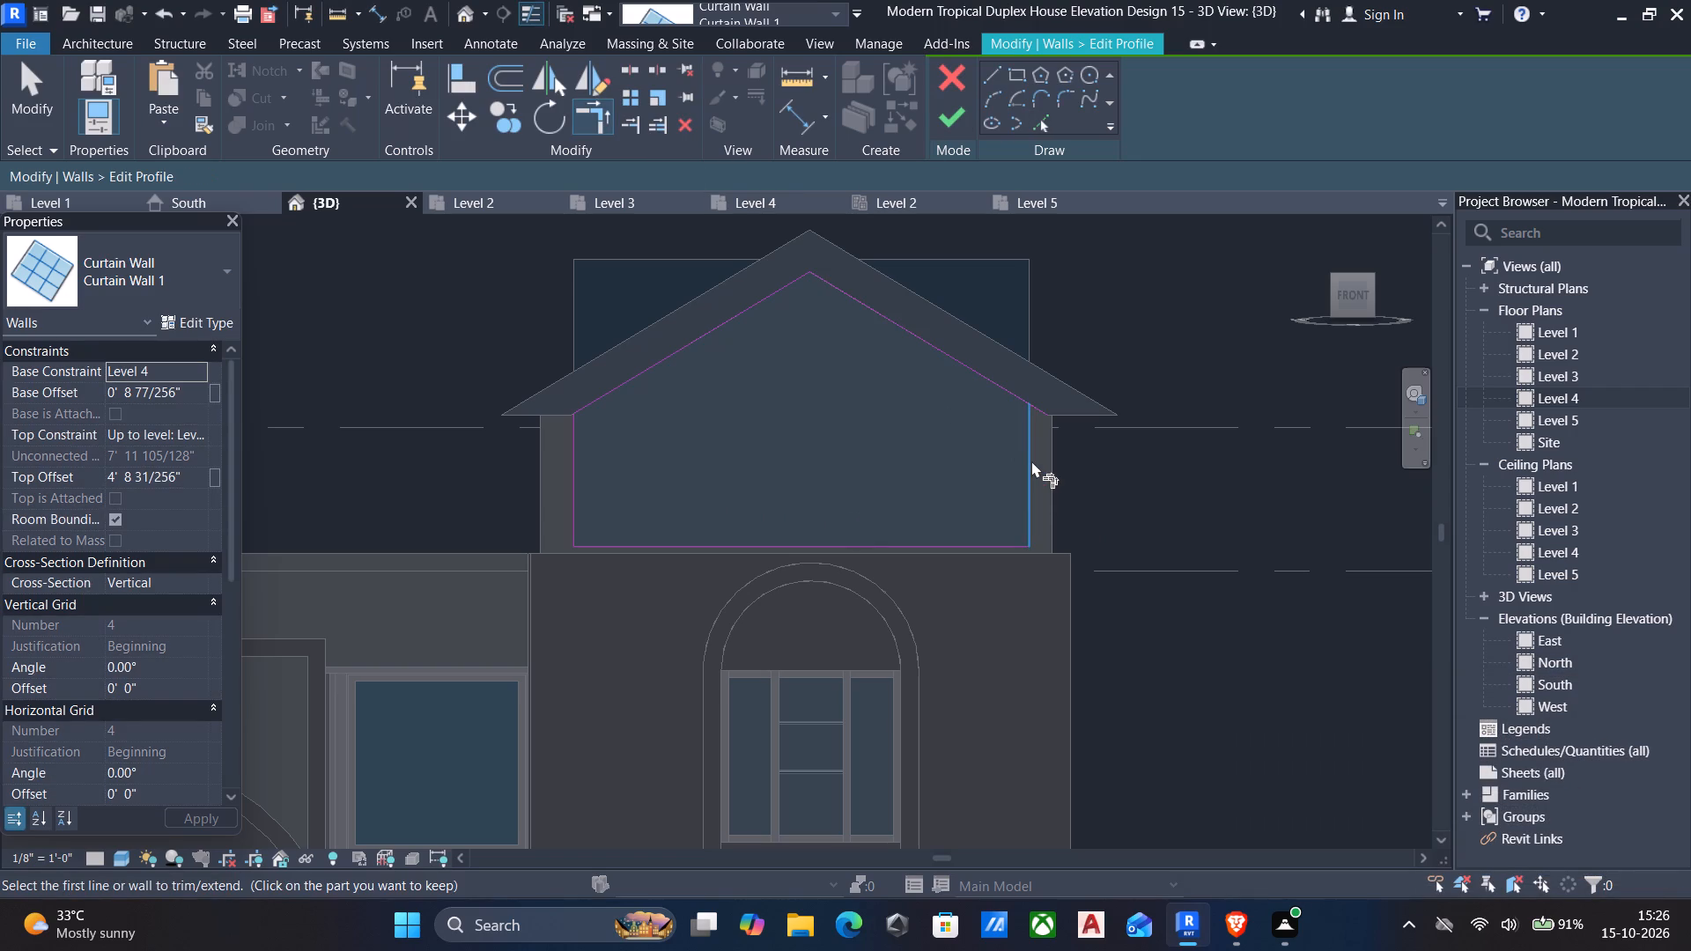
{"action": "left_click", "coordinate": [1031, 461]}
{"action": "left_click", "coordinate": [1008, 387]}
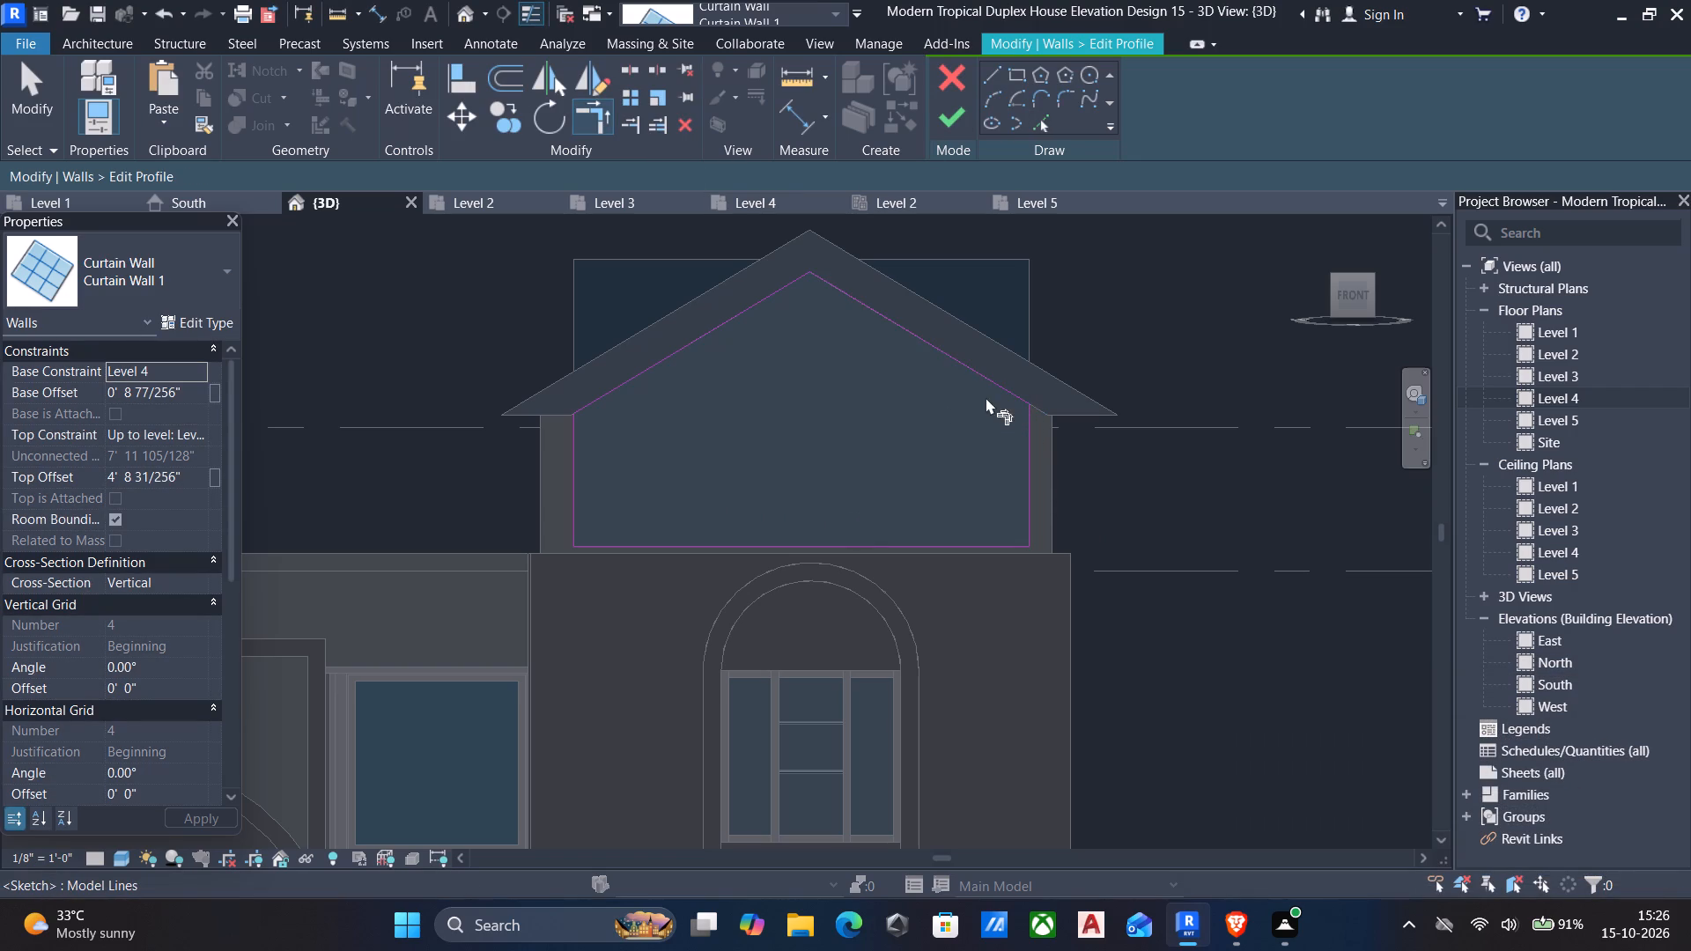
{"action": "left_click", "coordinate": [946, 122]}
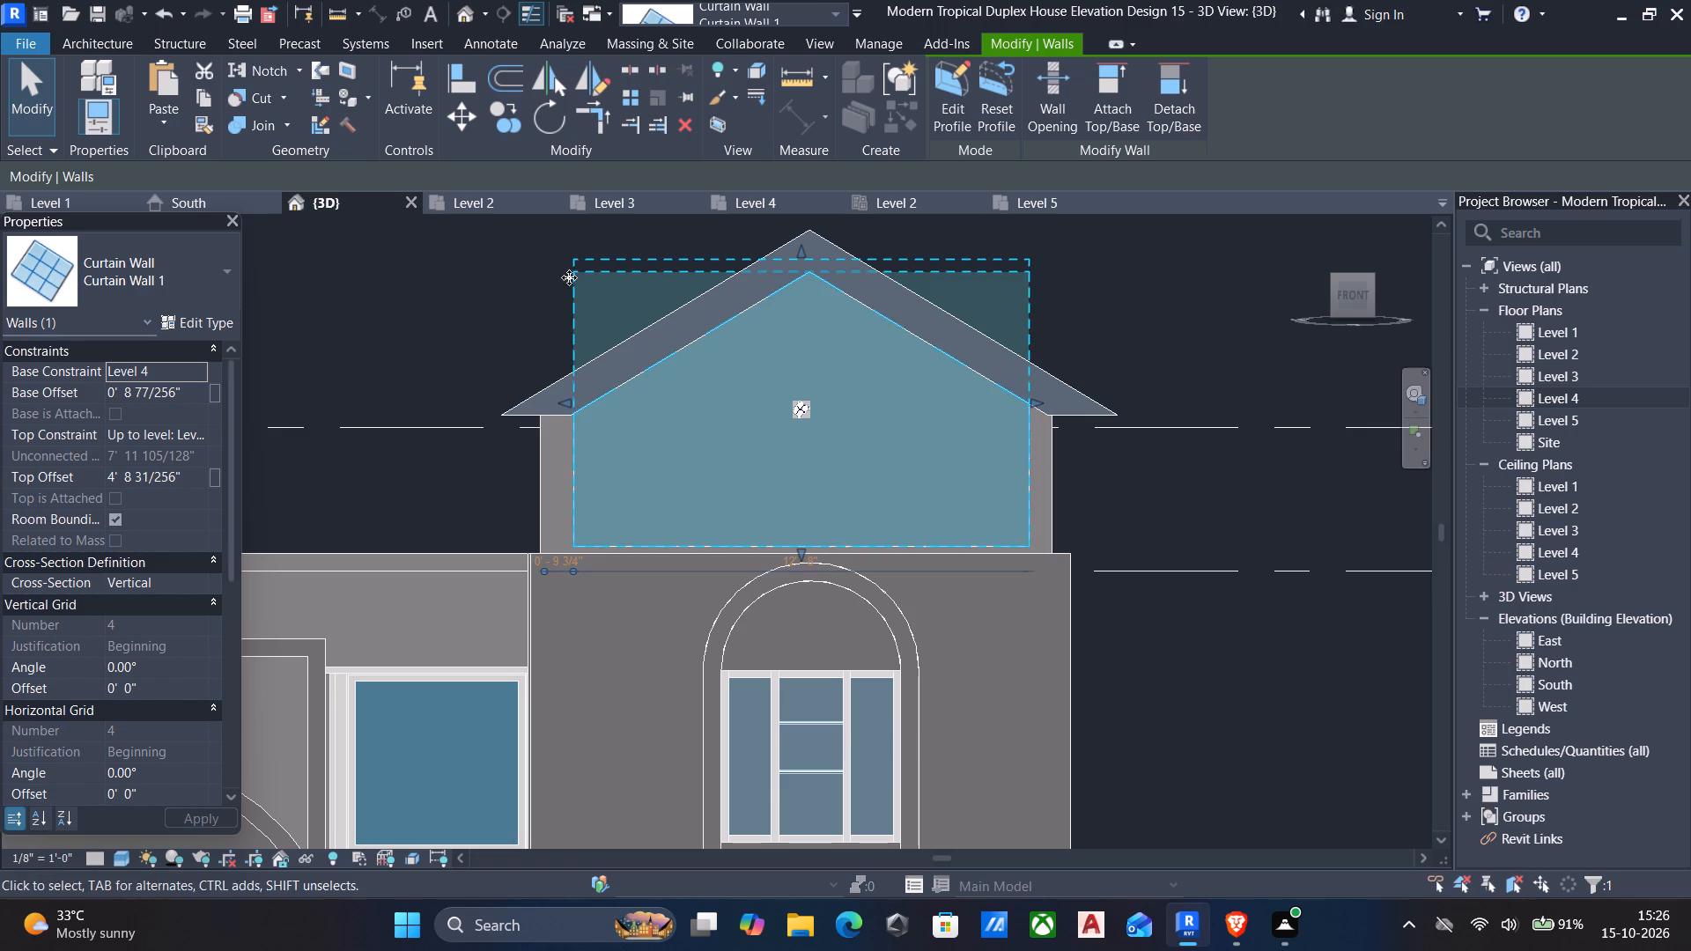
{"action": "middle_click_drag", "start_coordinate": [860, 381], "coordinate": [1173, 544], "text": "shift"}
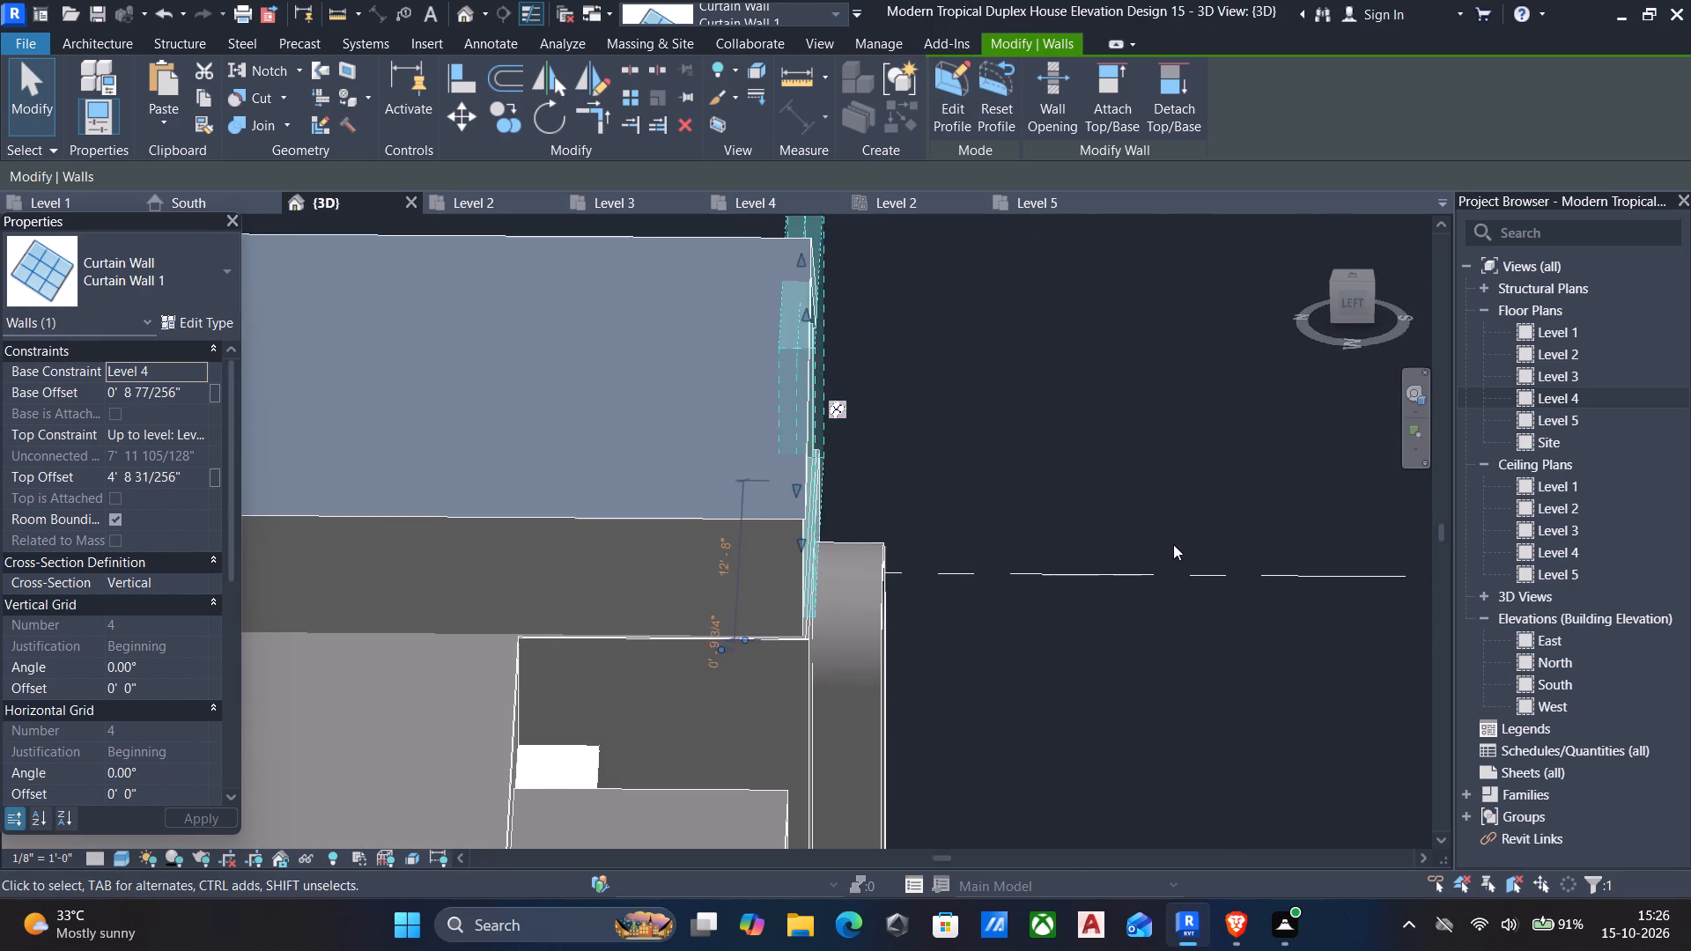
{"action": "key", "text": "Escape"}
{"action": "middle_click_drag", "start_coordinate": [1064, 475], "coordinate": [772, 300], "text": "shift"}
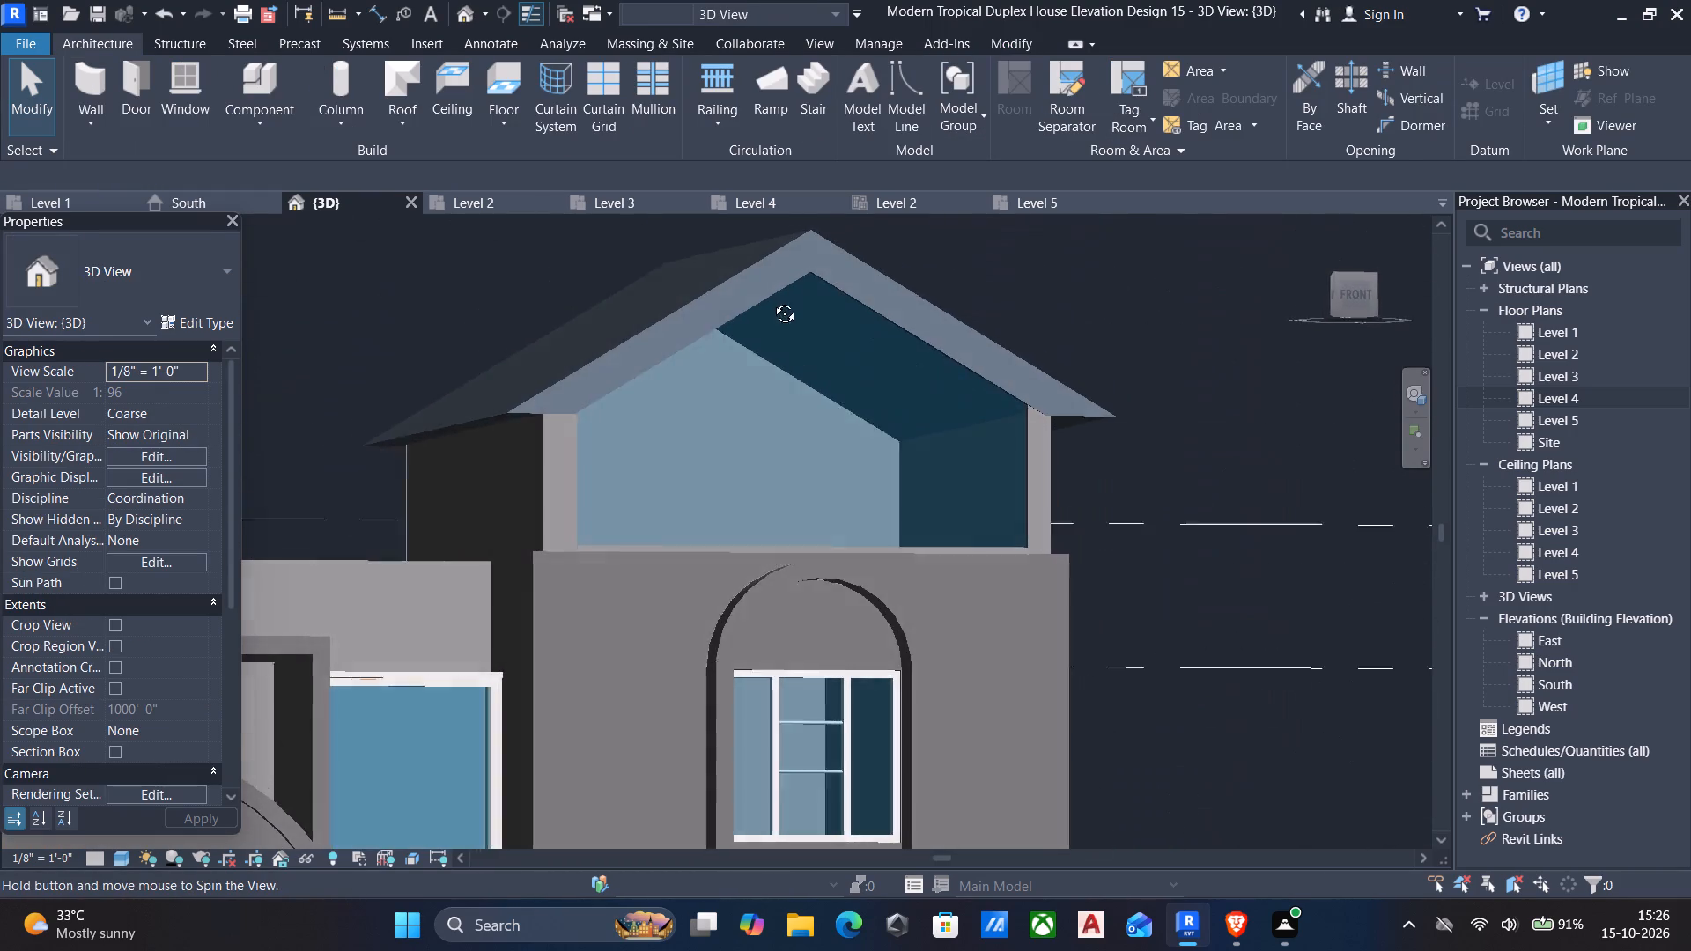
{"action": "middle_click_drag", "start_coordinate": [772, 300], "coordinate": [845, 404], "text": "shift"}
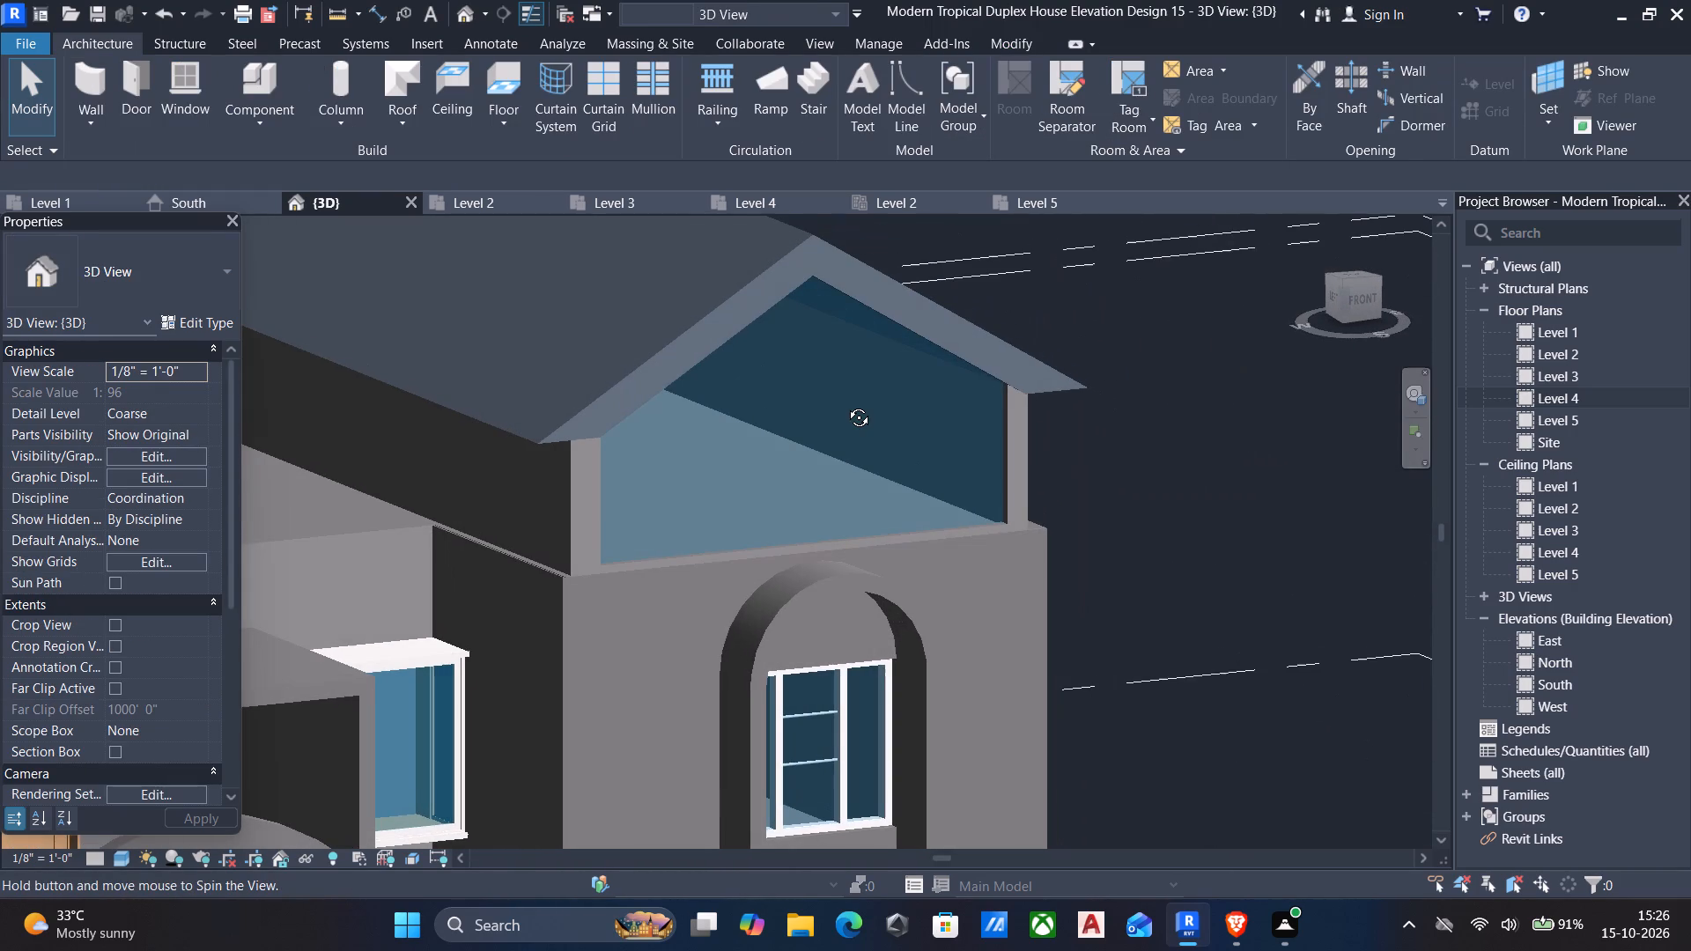
{"action": "middle_click_drag", "start_coordinate": [845, 404], "coordinate": [727, 424], "text": "shift"}
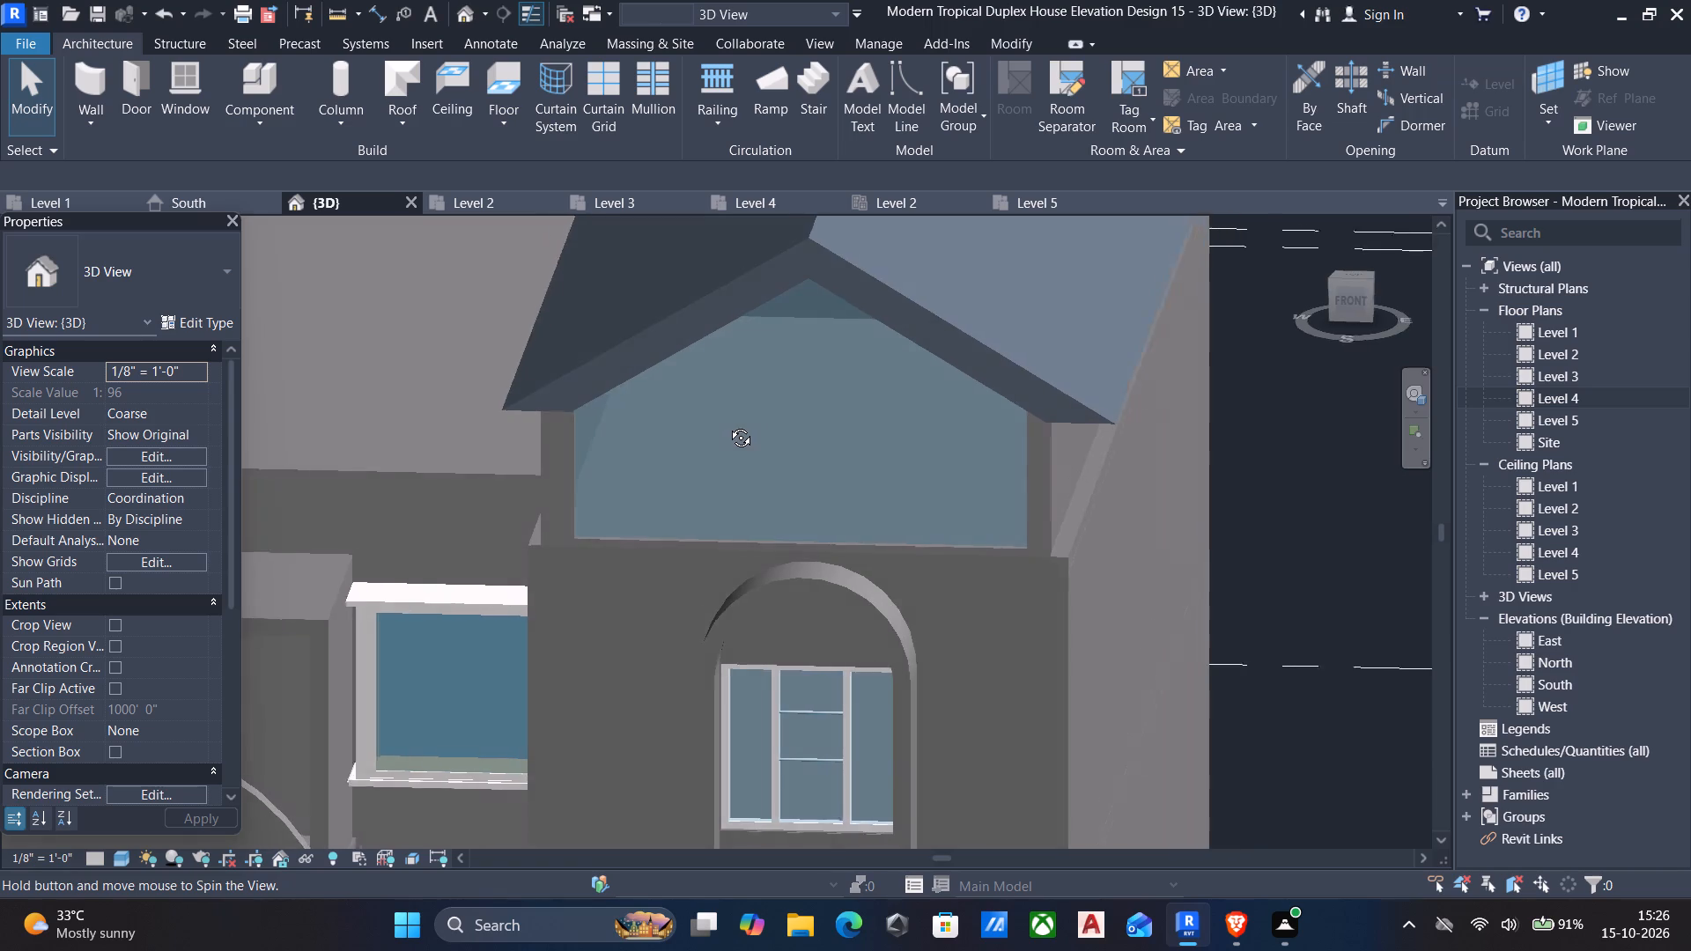
{"action": "middle_click_drag", "start_coordinate": [727, 424], "coordinate": [760, 388], "text": "shift"}
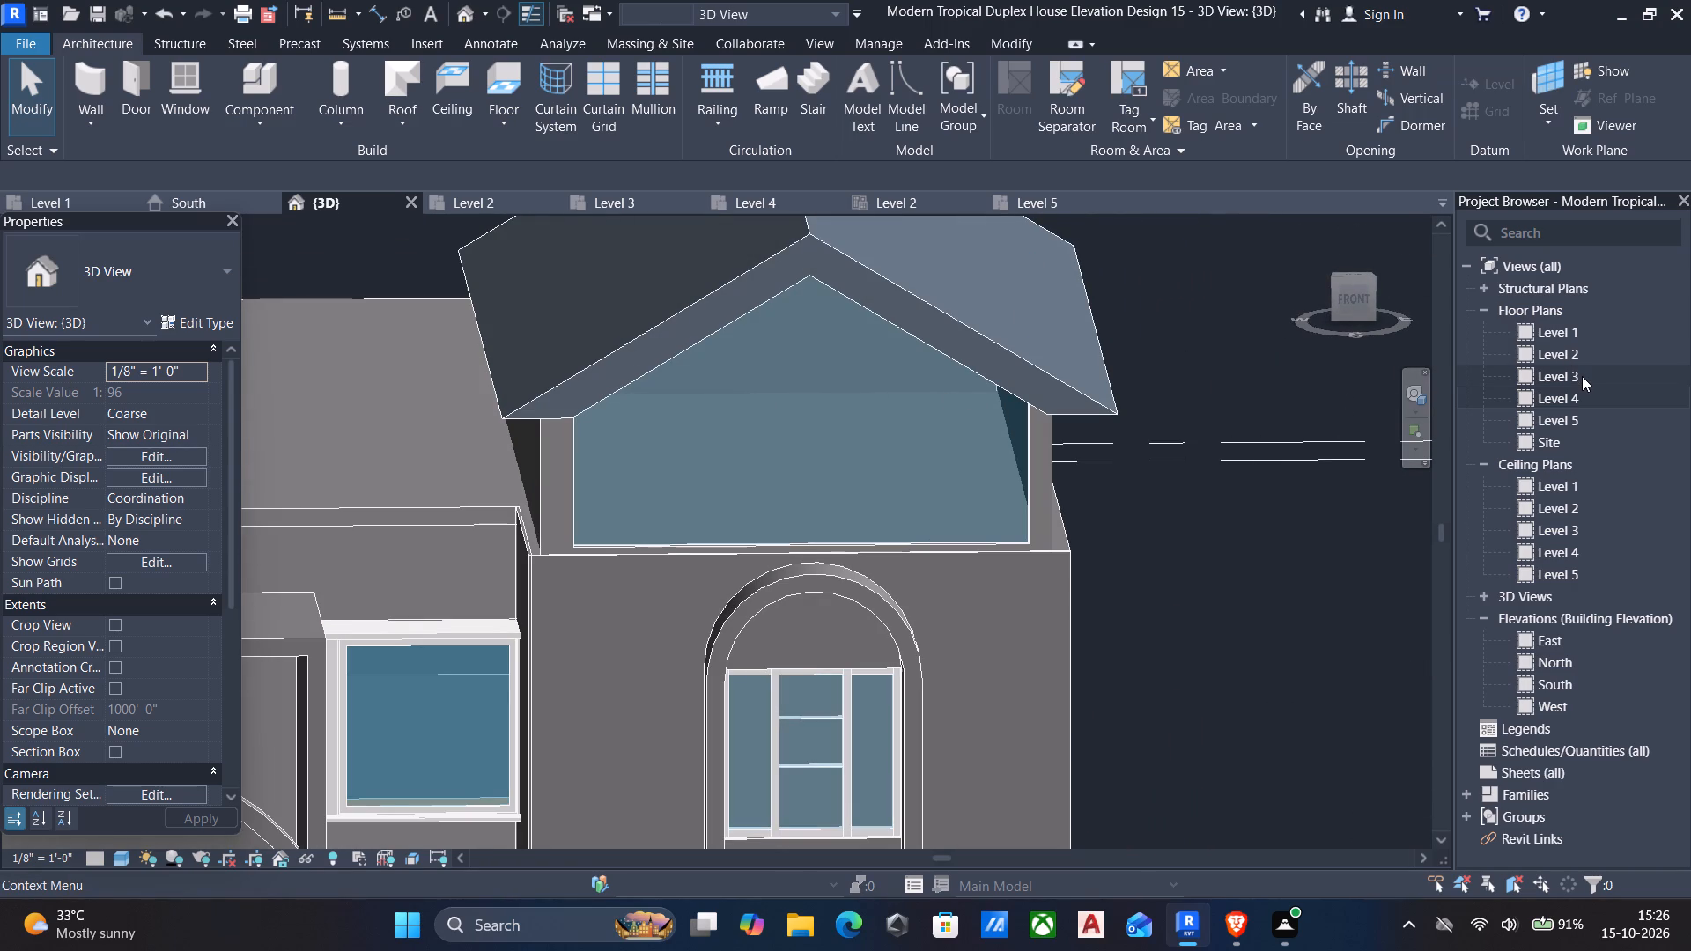
In the Level 4 floor plan, start placing a window and browse the US family library to its Windows folder.
{"action": "double_click", "coordinate": [1584, 402]}
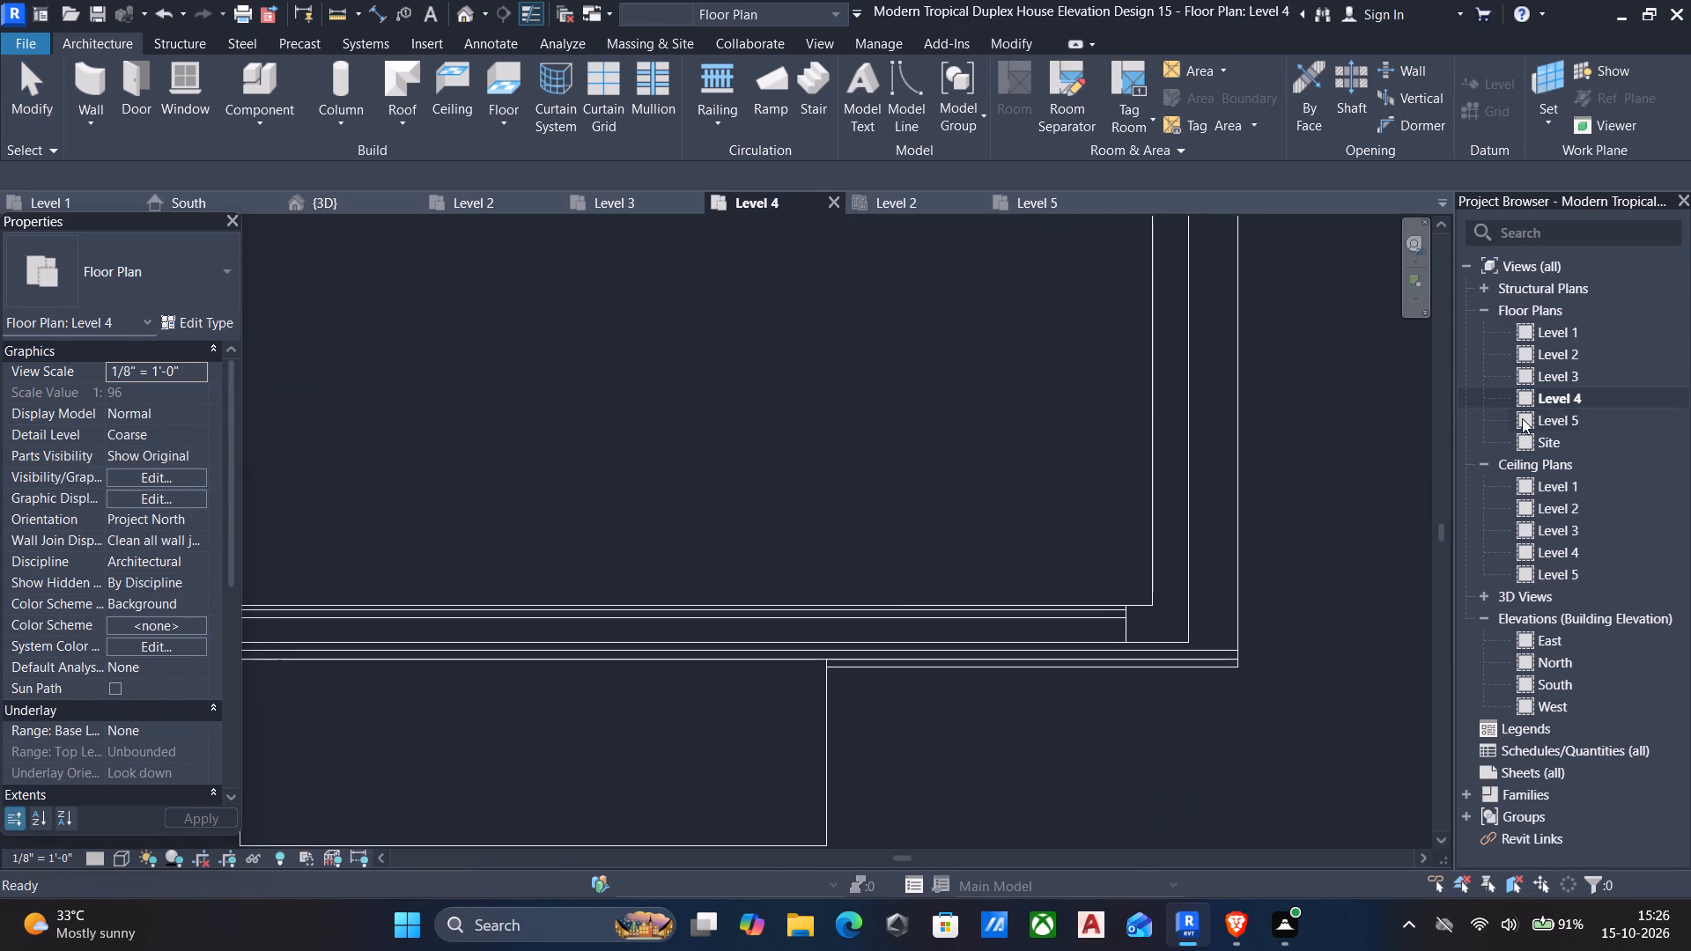
{"action": "middle_click_drag", "start_coordinate": [877, 639], "coordinate": [886, 548]}
{"action": "scroll", "coordinate": [888, 545], "scroll_direction": "down", "scroll_amount": 3}
{"action": "middle_click_drag", "start_coordinate": [692, 560], "coordinate": [905, 556]}
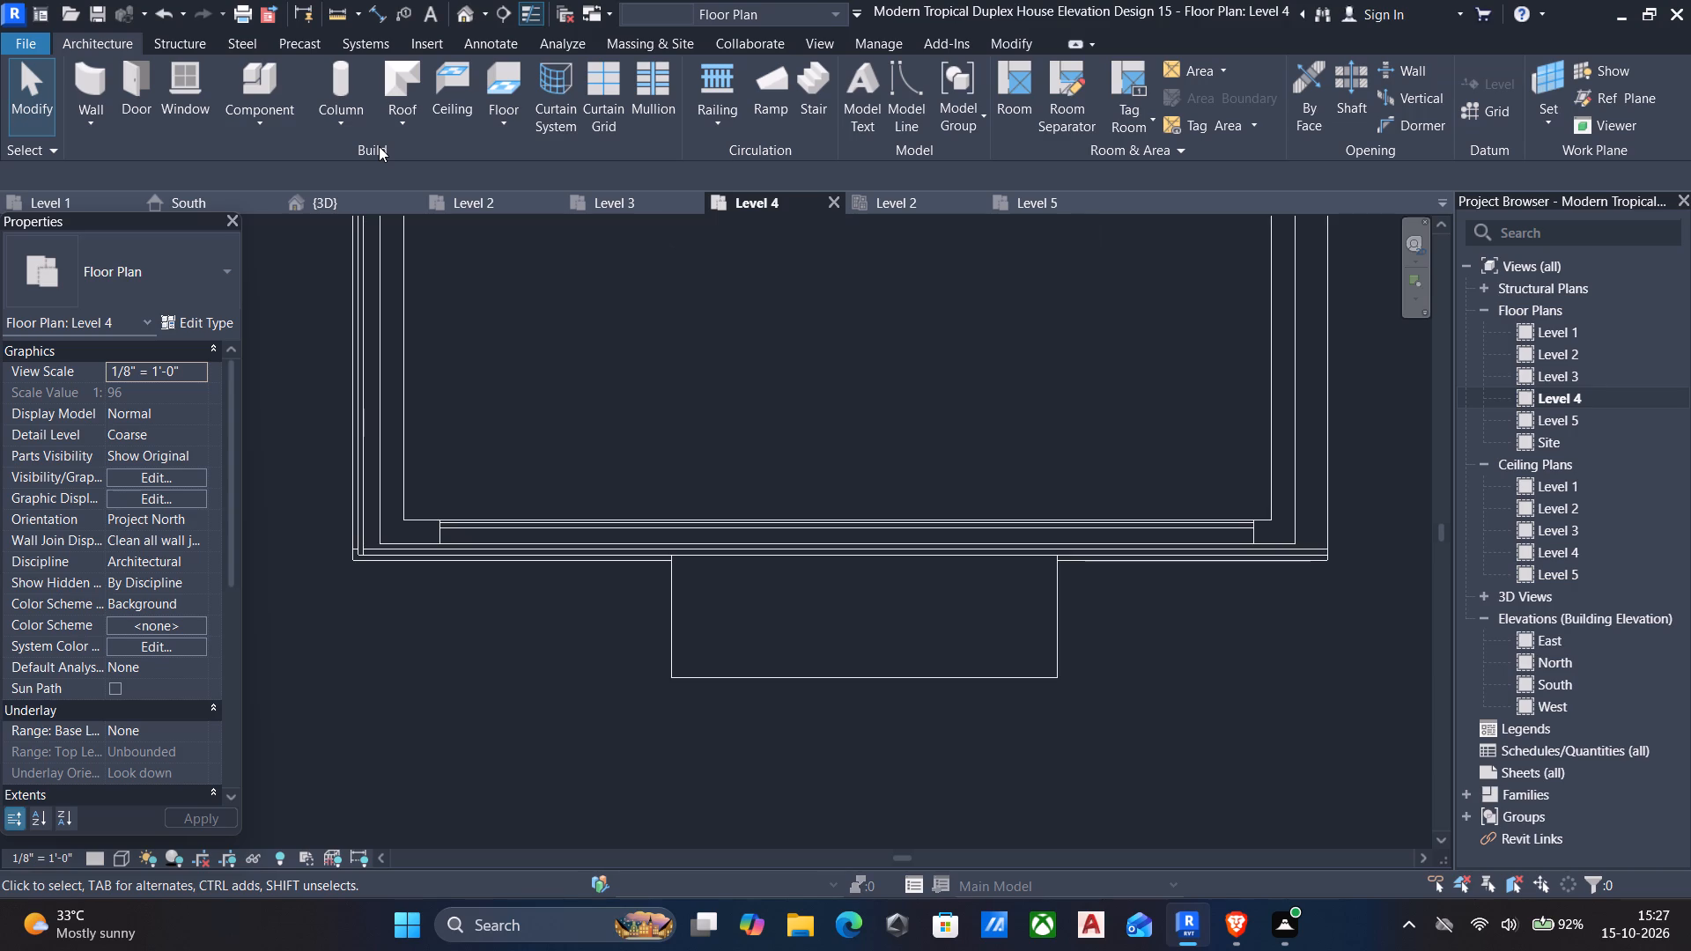
{"action": "type", "text": "wn"}
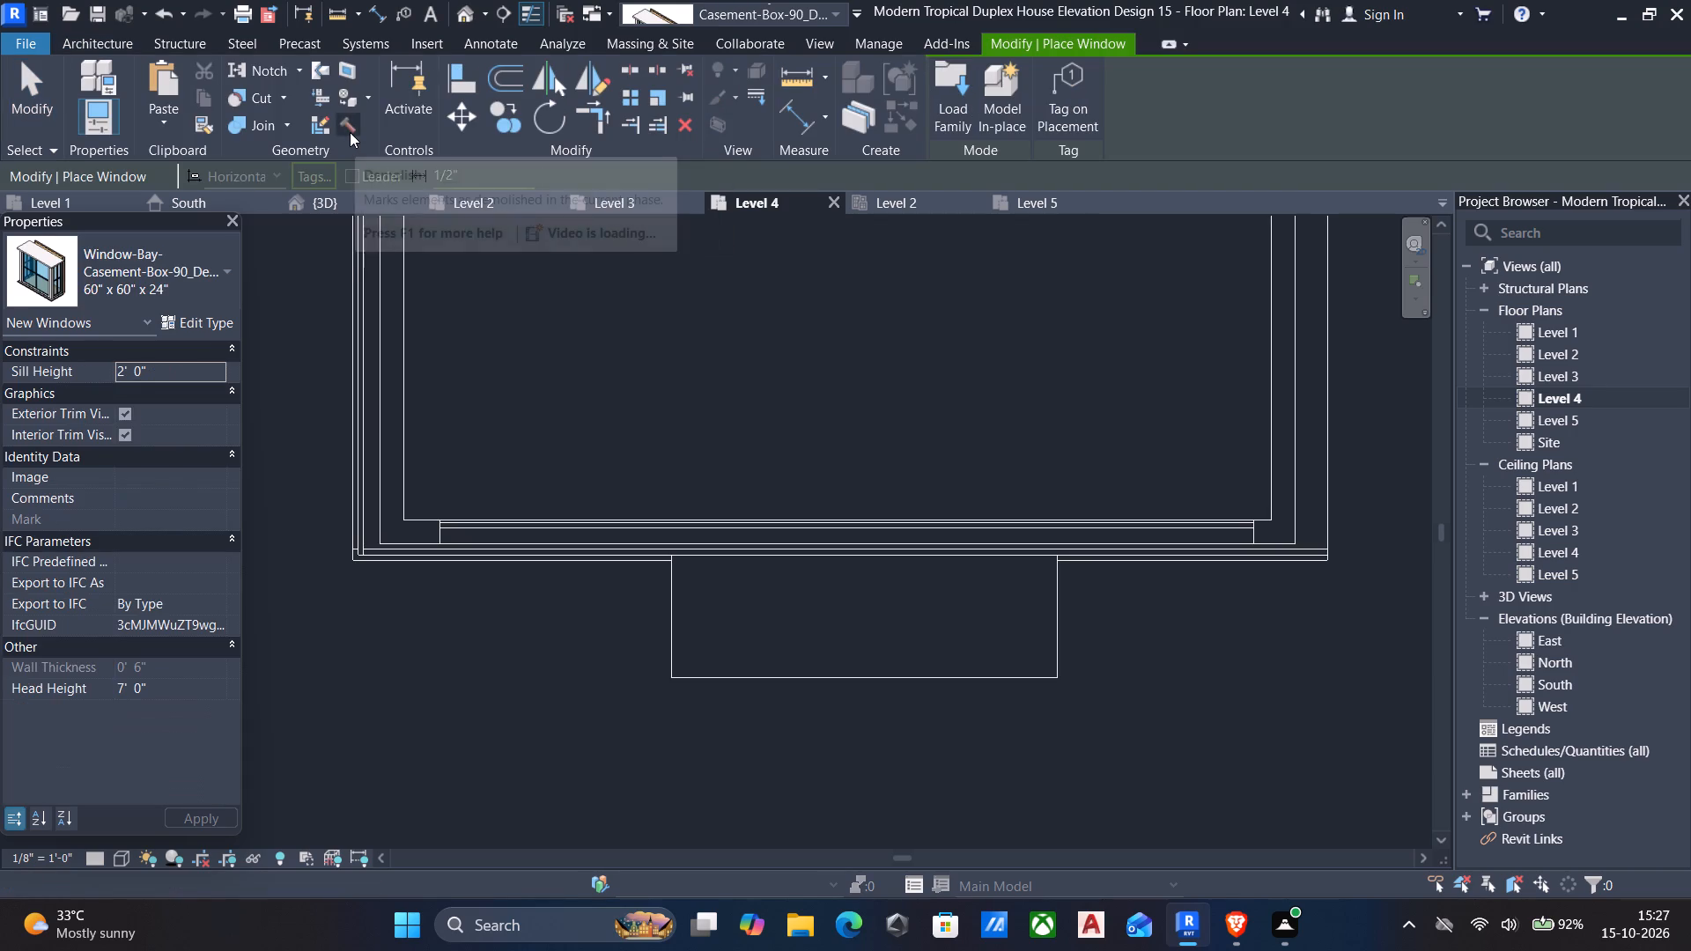
{"action": "left_click", "coordinate": [952, 104]}
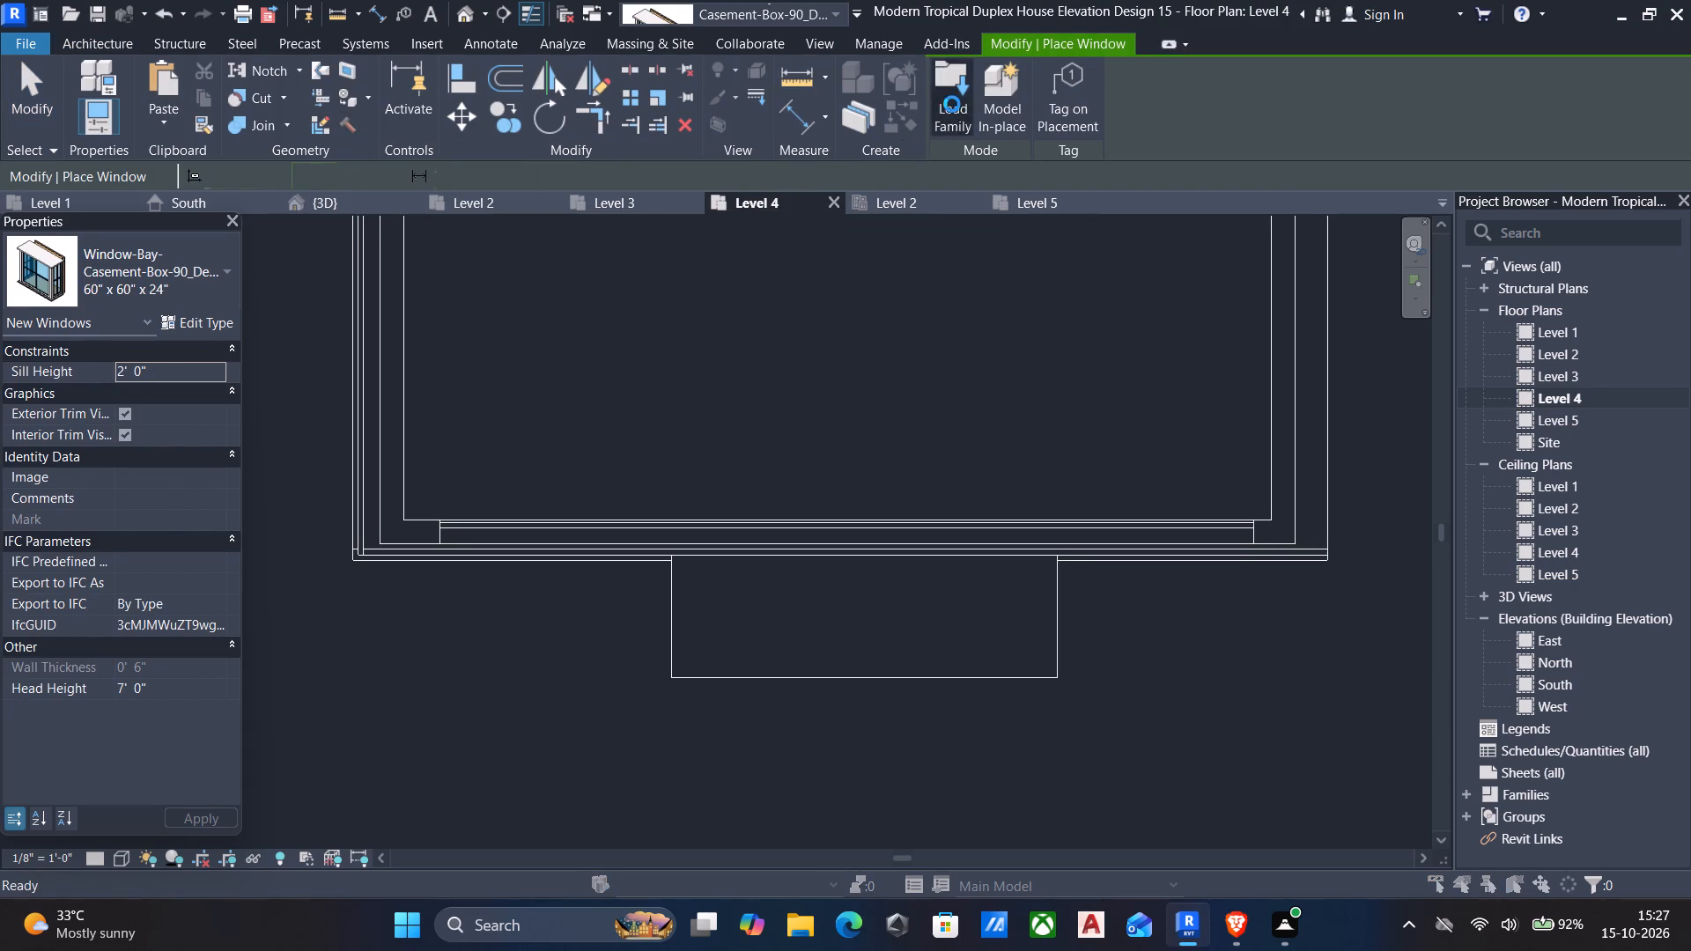
{"action": "scroll", "coordinate": [892, 450], "scroll_direction": "down", "scroll_amount": 11}
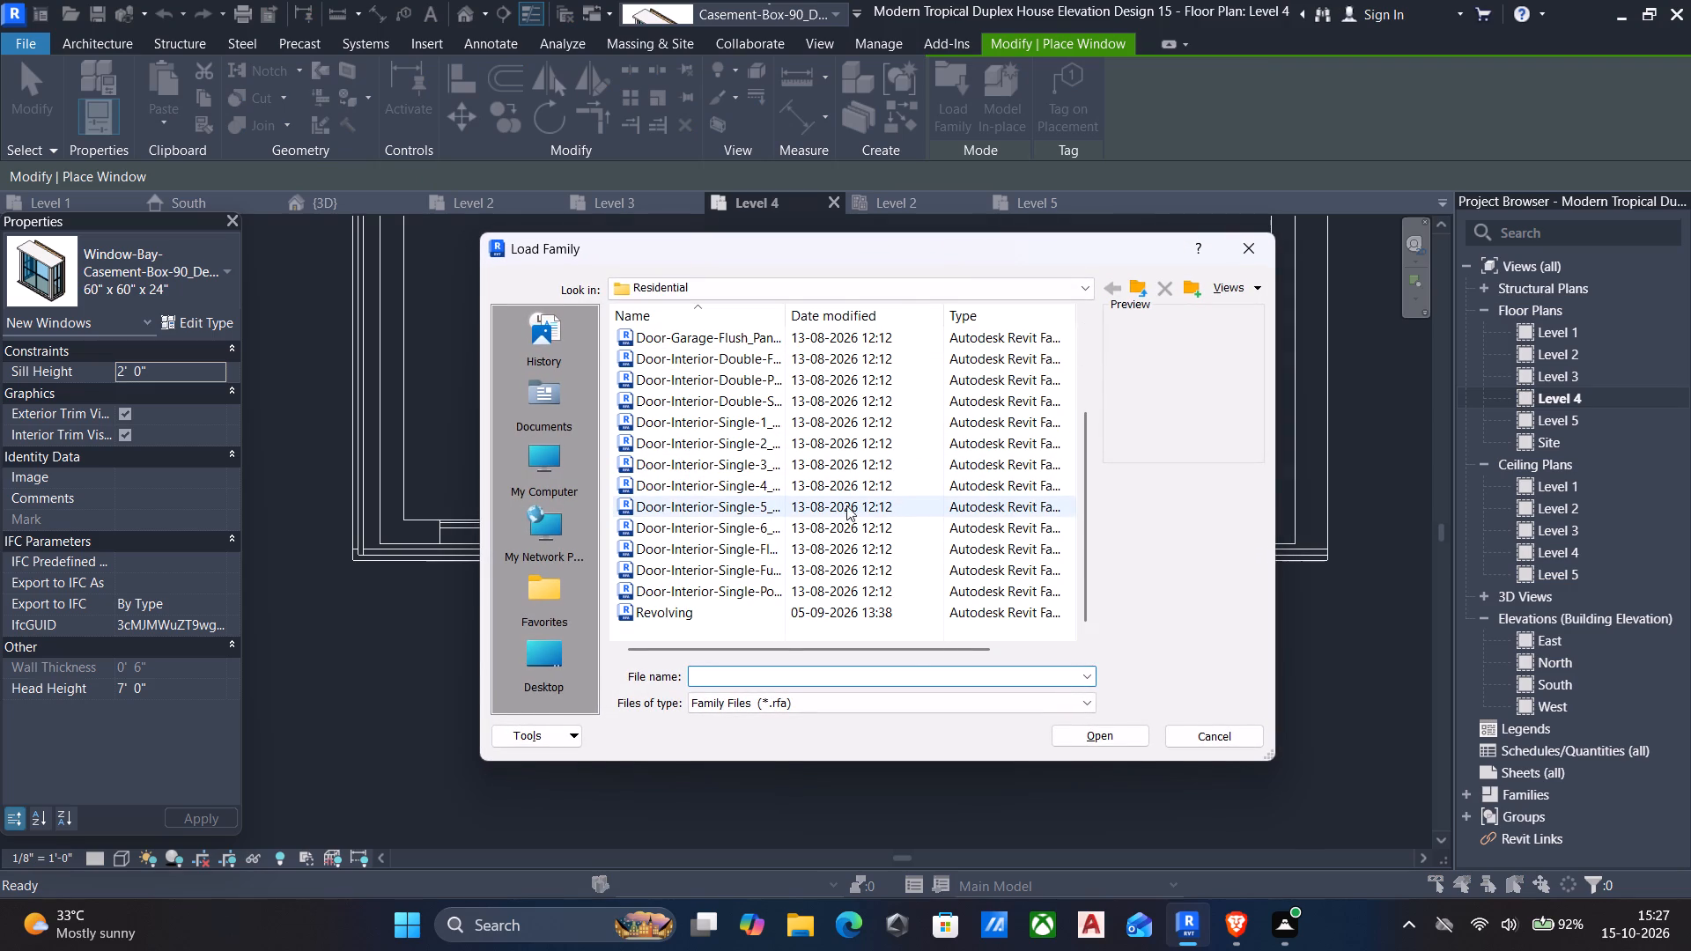
{"action": "left_click", "coordinate": [713, 566]}
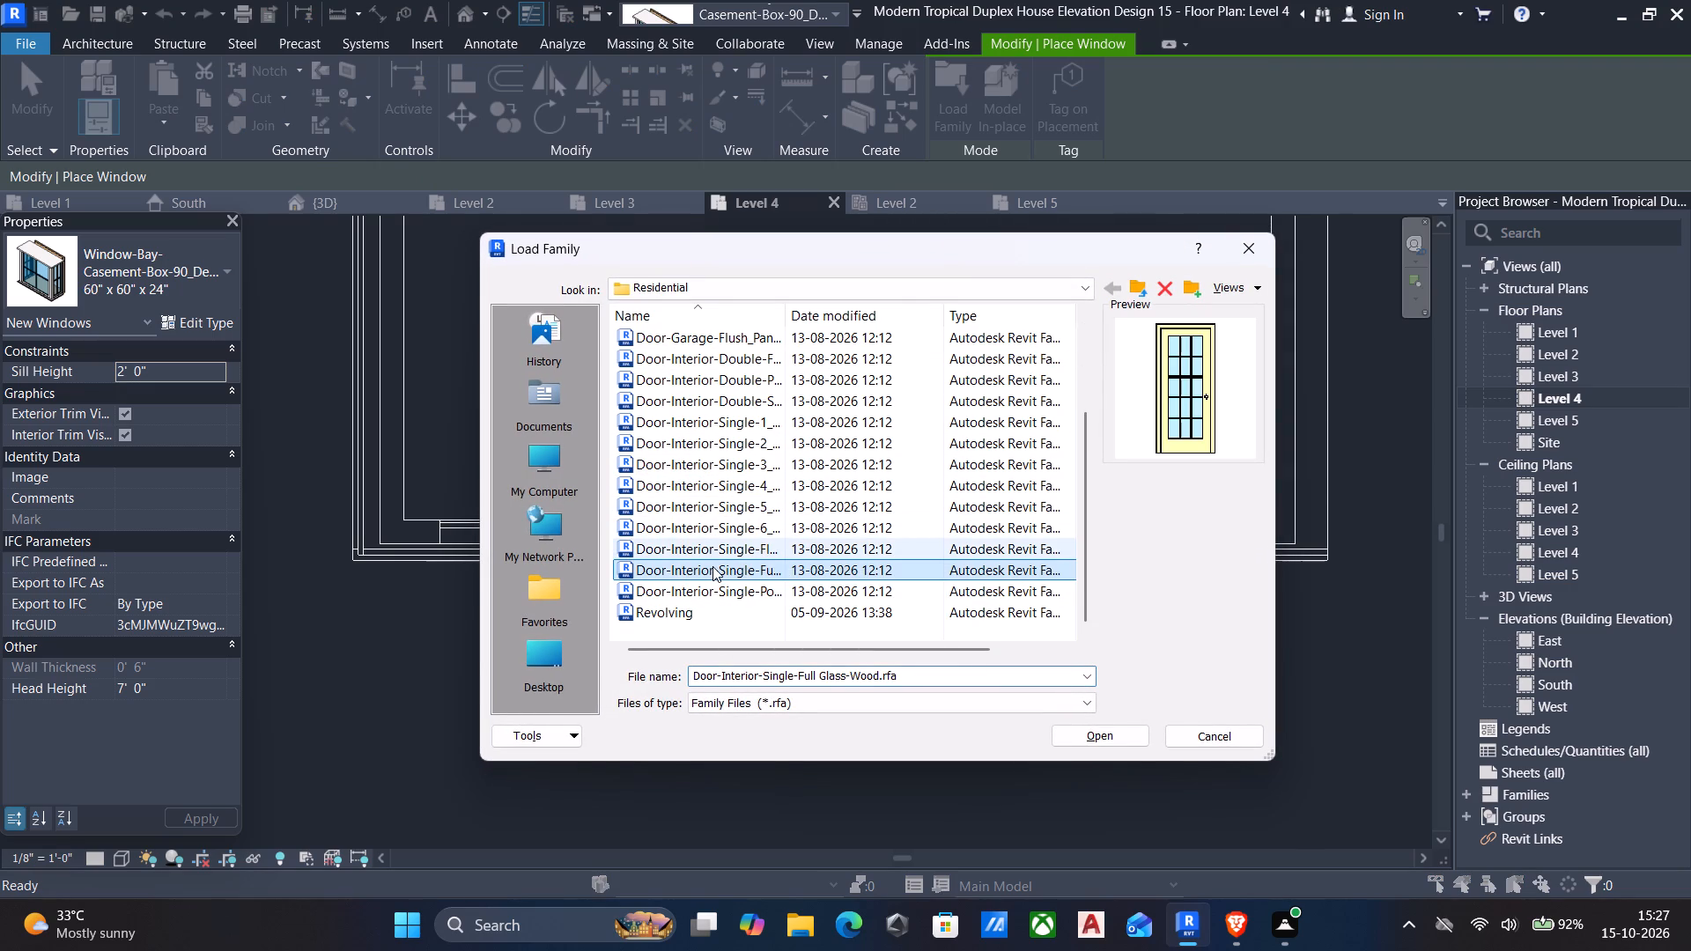
{"action": "key", "text": "Up"}
{"action": "key", "text": "Down"}
{"action": "key", "text": "Down"}
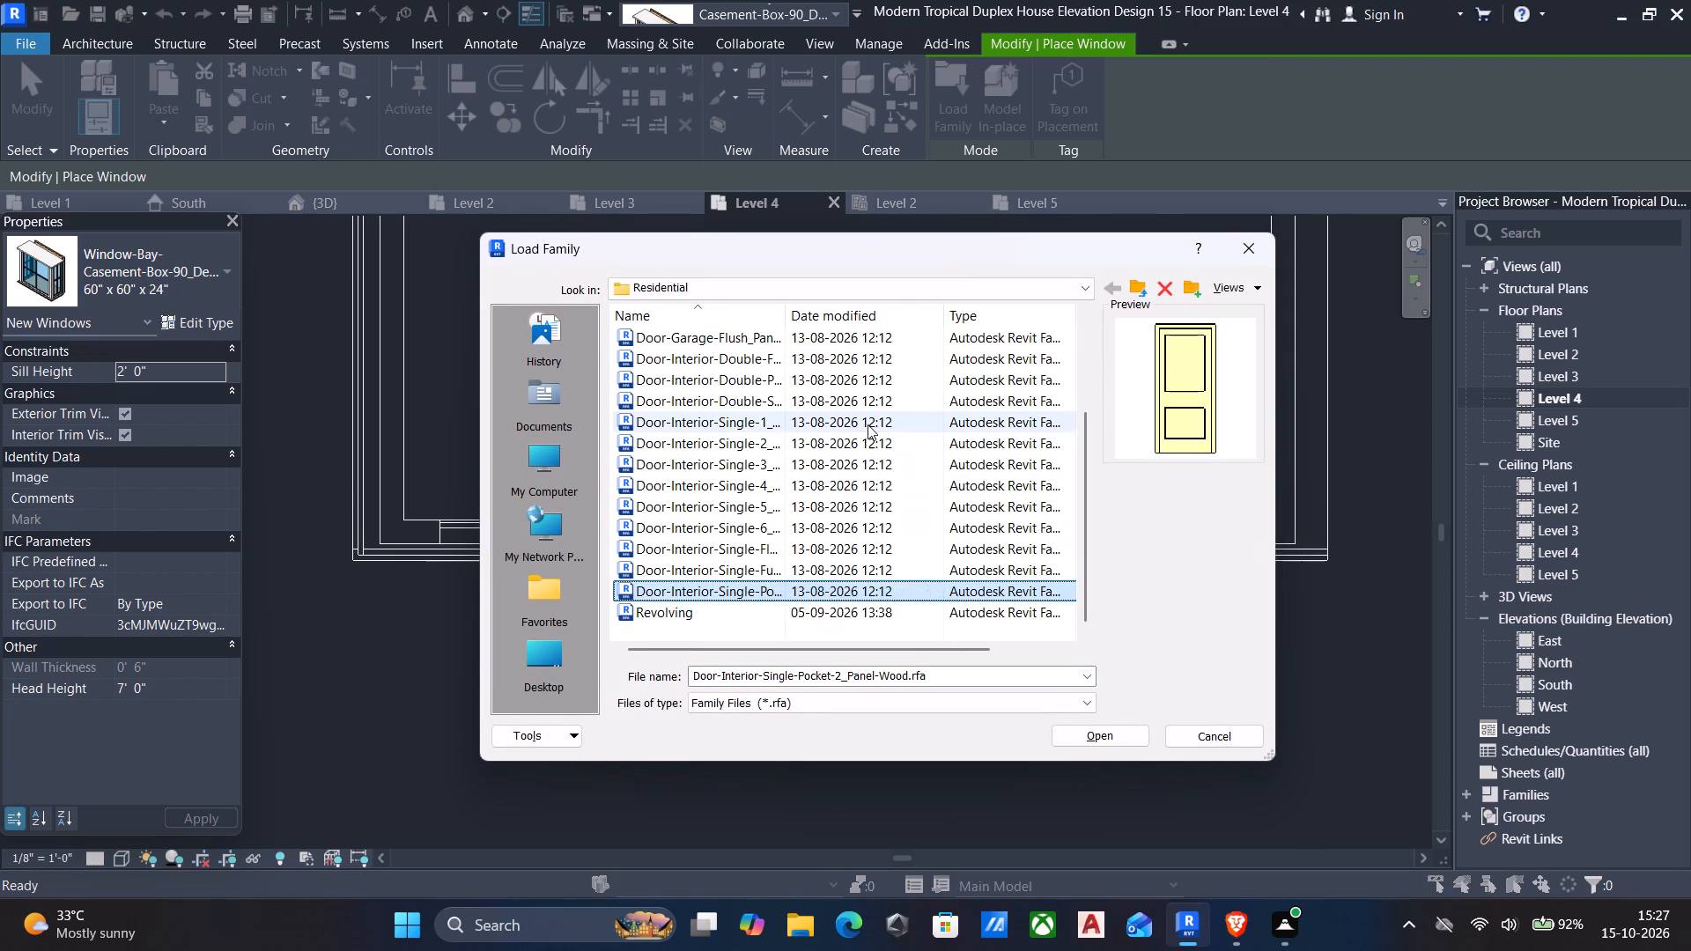
{"action": "left_click", "coordinate": [1148, 291]}
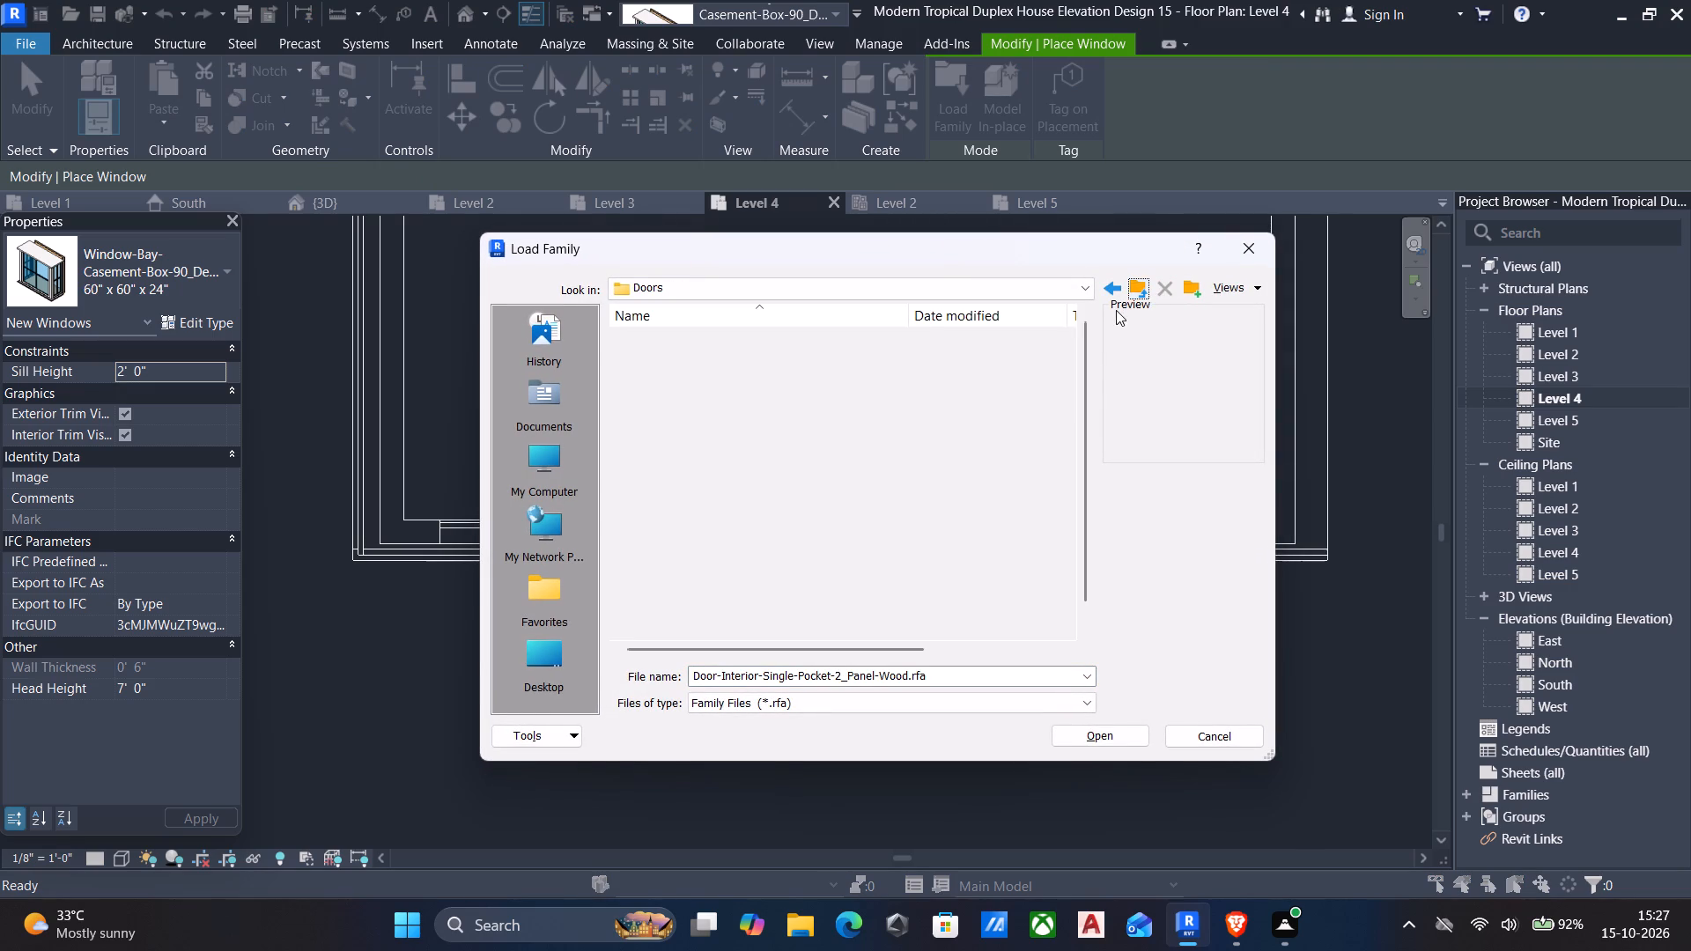
{"action": "left_click", "coordinate": [1141, 283]}
{"action": "scroll", "coordinate": [971, 475], "scroll_direction": "down", "scroll_amount": 14}
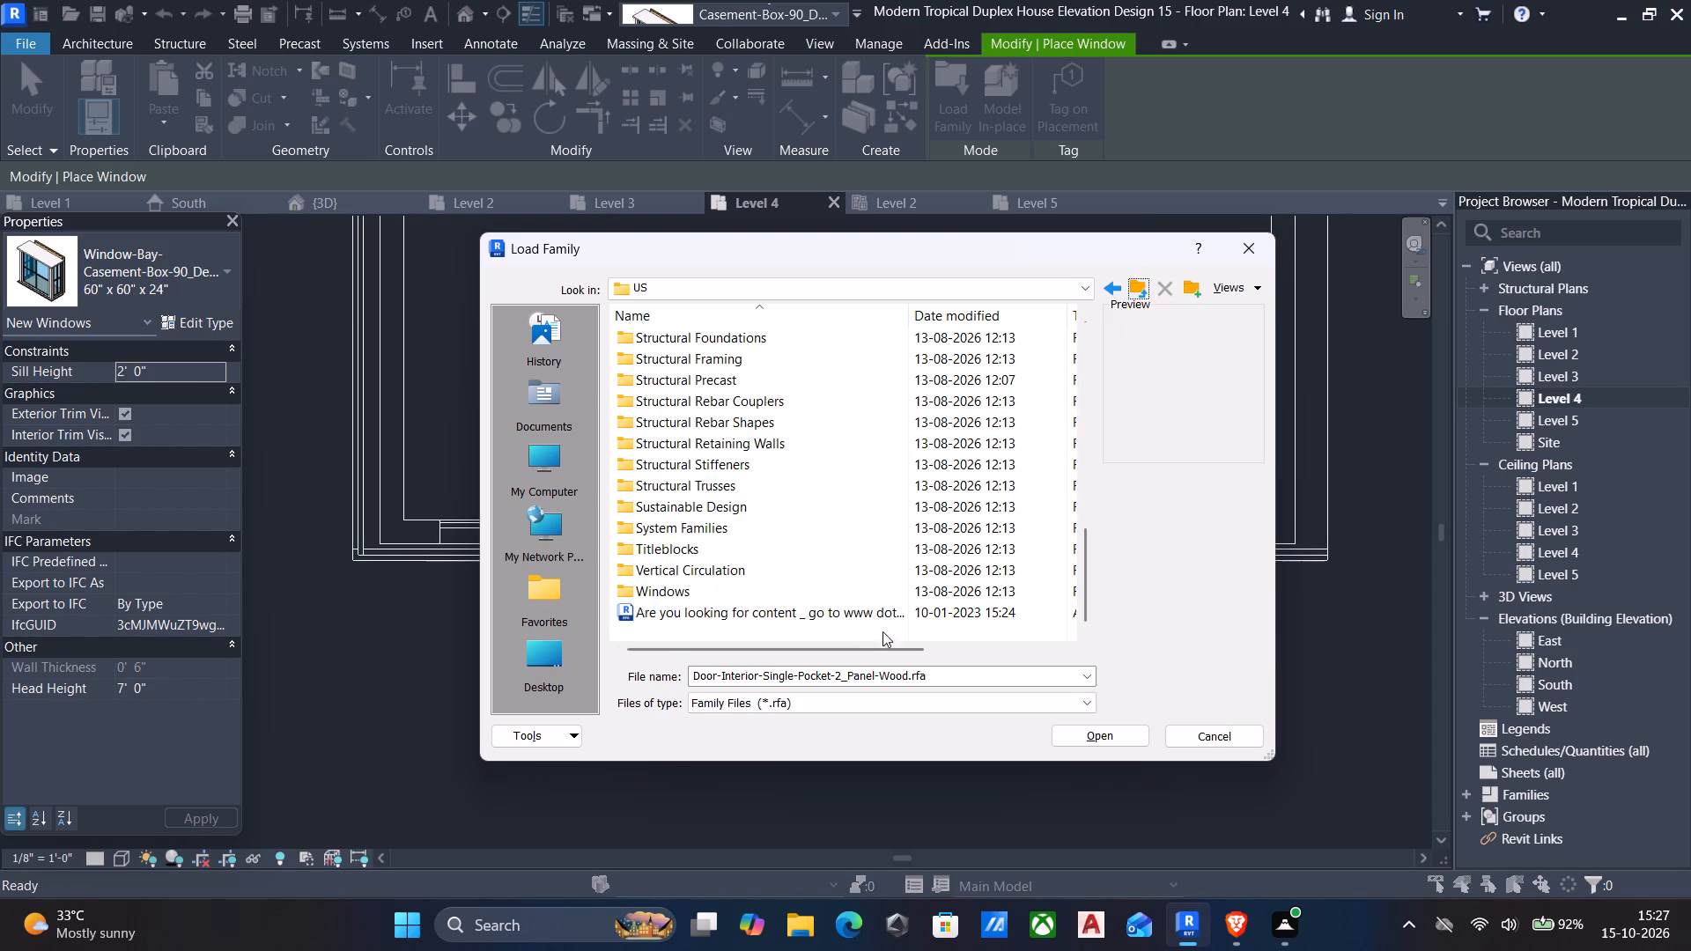
{"action": "double_click", "coordinate": [722, 595]}
Preview the window families in the folder and load Window-Louvers.
{"action": "scroll", "coordinate": [706, 458], "scroll_direction": "down", "scroll_amount": 9}
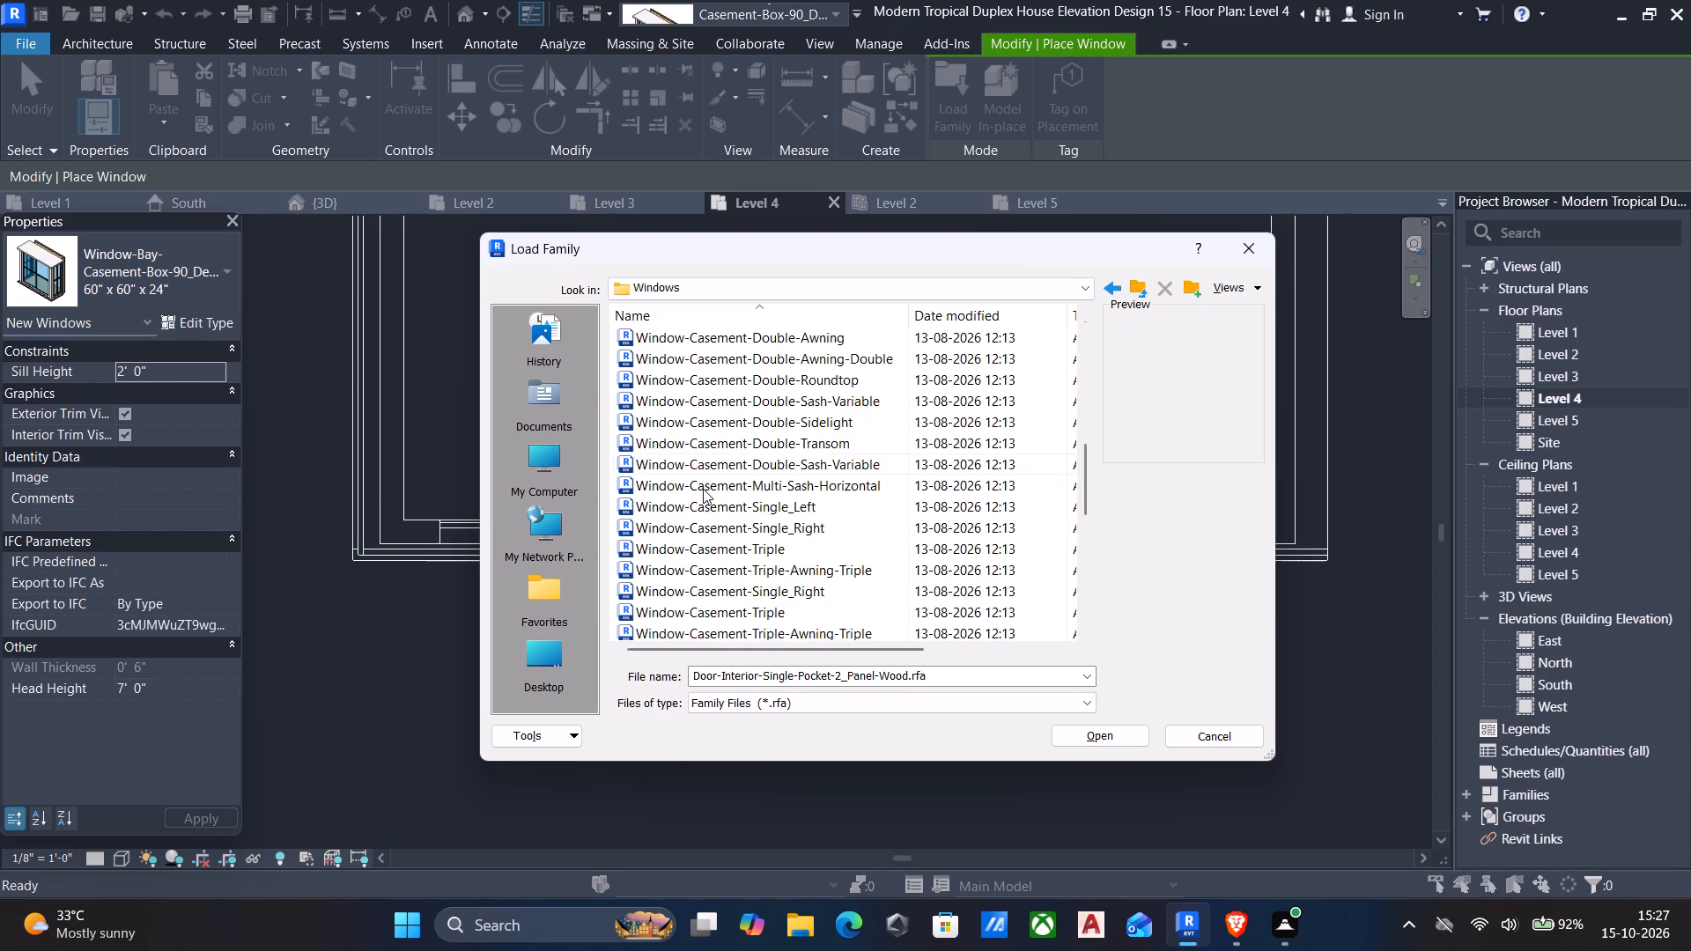
{"action": "scroll", "coordinate": [703, 489], "scroll_direction": "down", "scroll_amount": 6}
{"action": "left_click", "coordinate": [688, 566]}
{"action": "key", "text": "Down"}
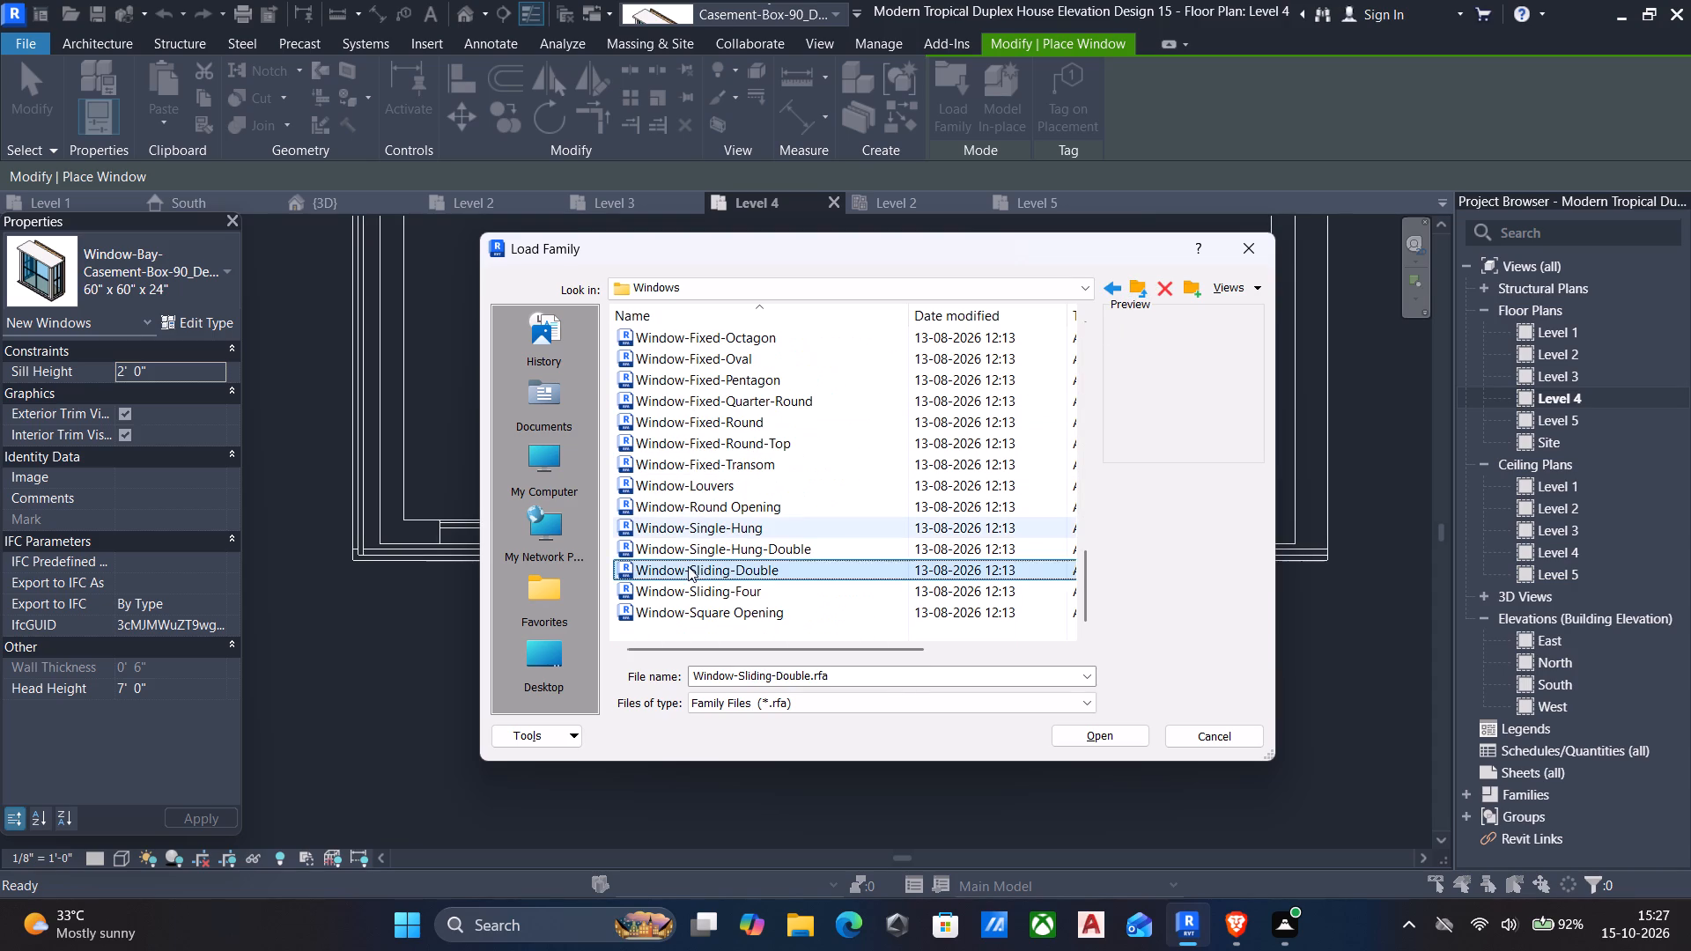
{"action": "key", "text": "Down"}
{"action": "key", "text": "Down"}
{"action": "key", "text": "Up"}
{"action": "key", "text": "Up"}
{"action": "key", "text": "Up"}
{"action": "key", "text": "Up"}
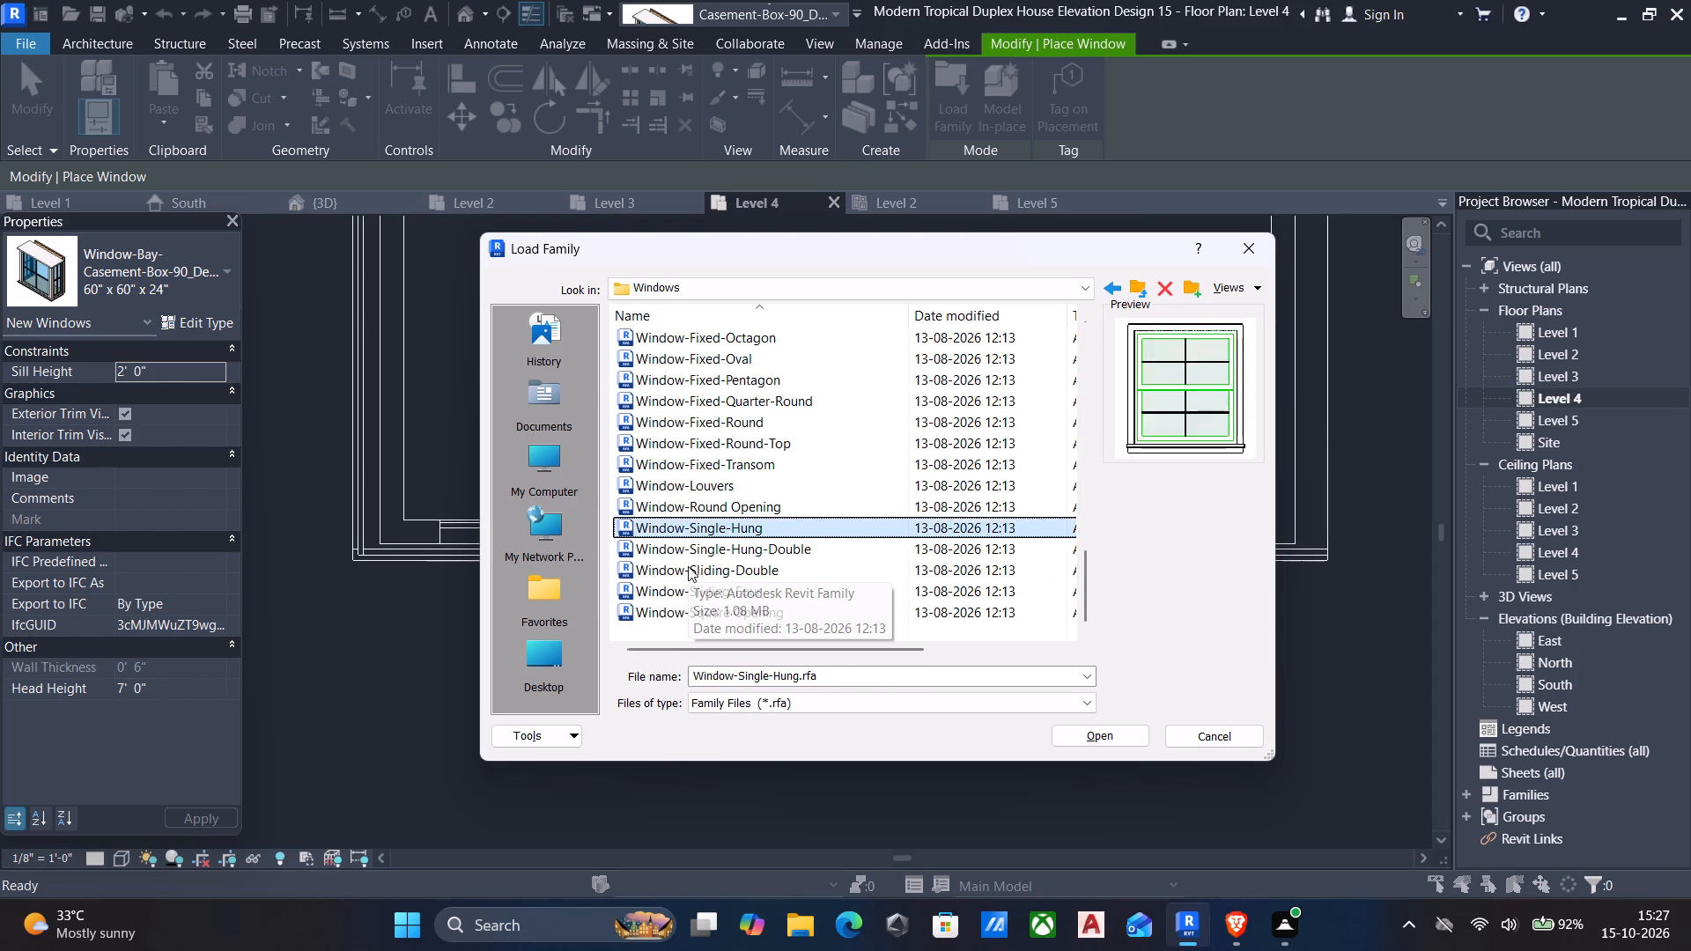
{"action": "key", "text": "Up"}
{"action": "key", "text": "Up"}
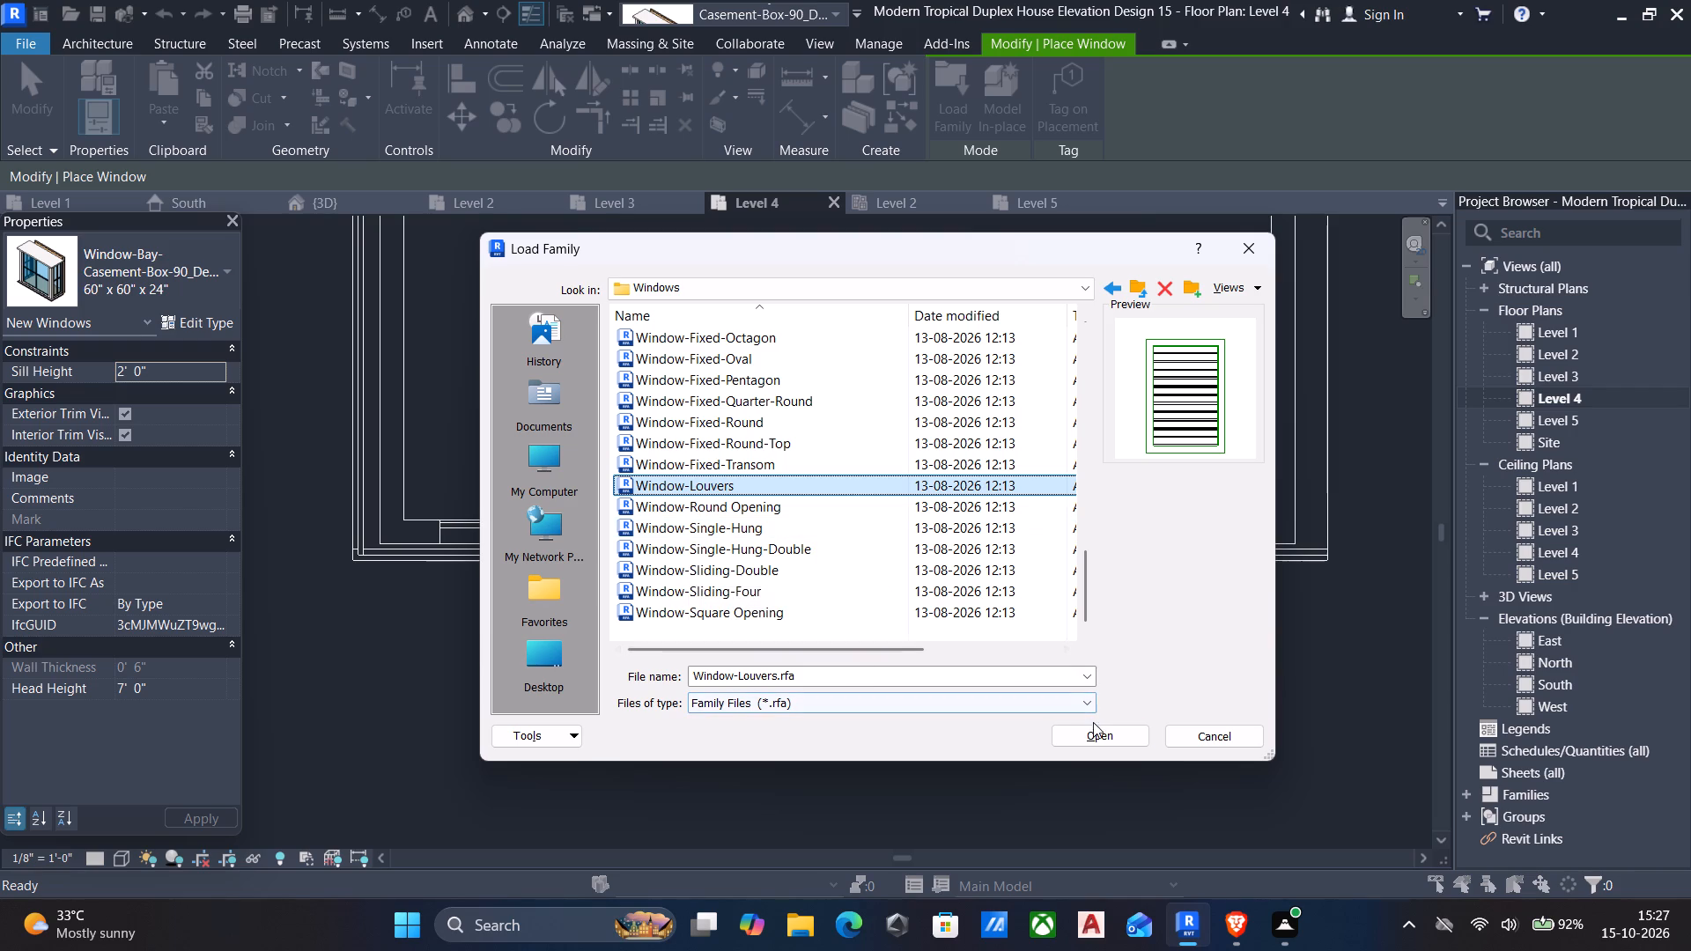
{"action": "left_click", "coordinate": [1087, 731]}
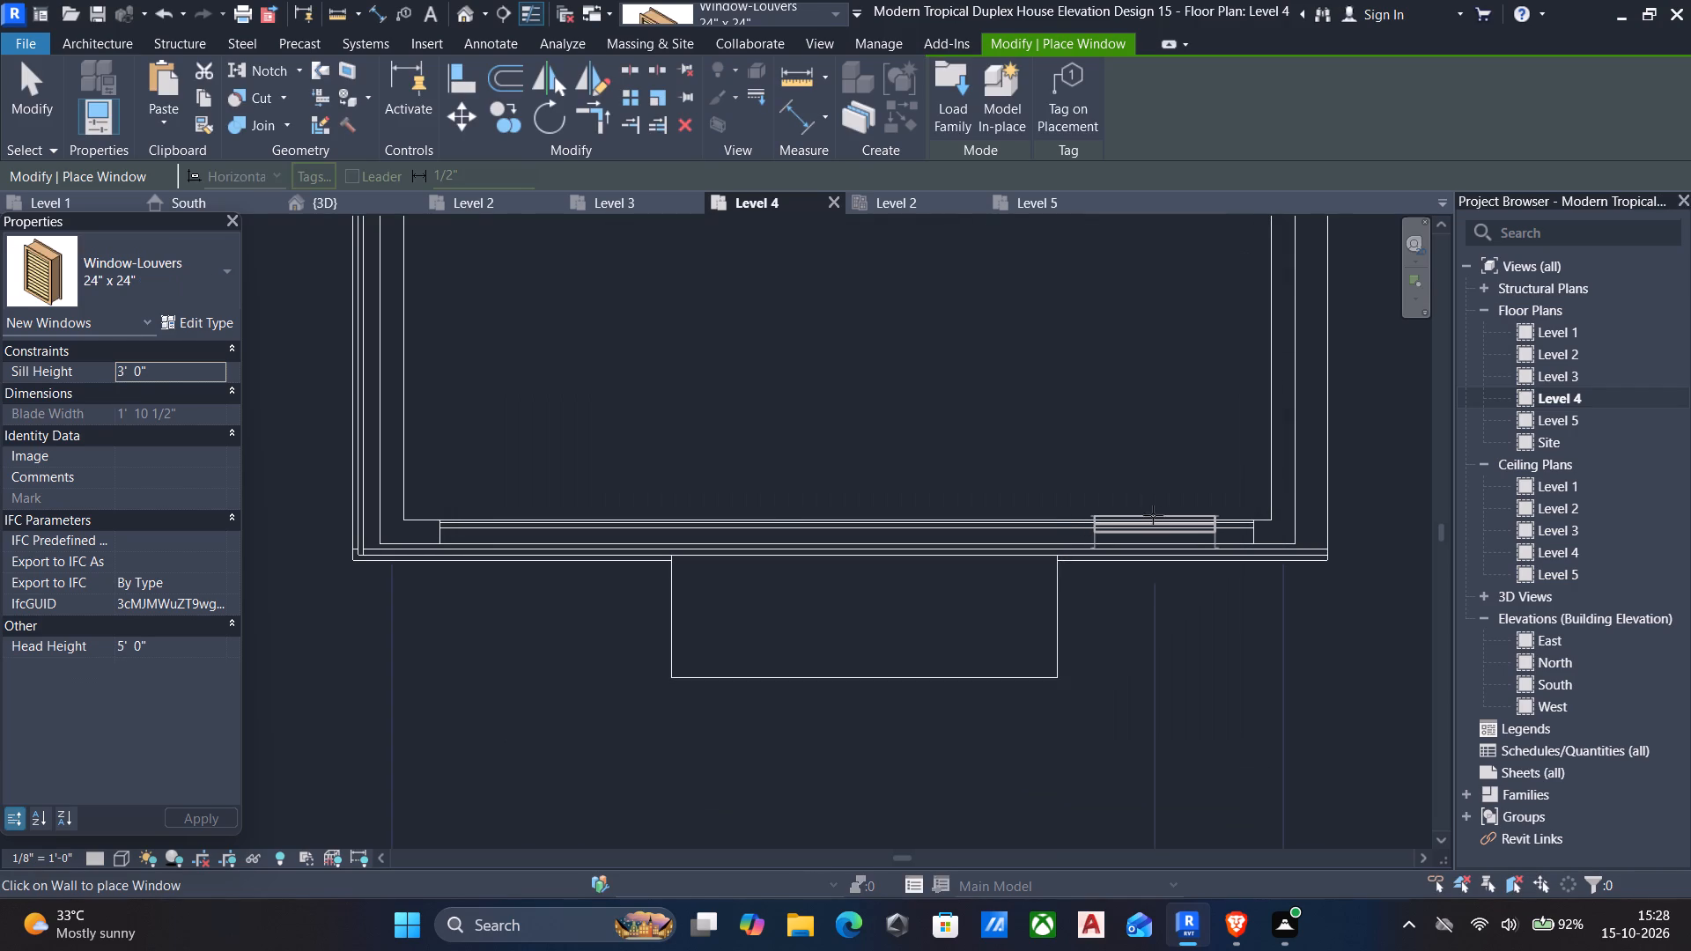
Place two 24" x 24" louver windows in the enclosure's front wall, about 4' 0" and 2' 6" from its side walls, and show them in 3D.
{"action": "middle_click_drag", "start_coordinate": [1162, 522], "coordinate": [879, 542]}
{"action": "scroll", "coordinate": [879, 542], "scroll_direction": "down", "scroll_amount": 2}
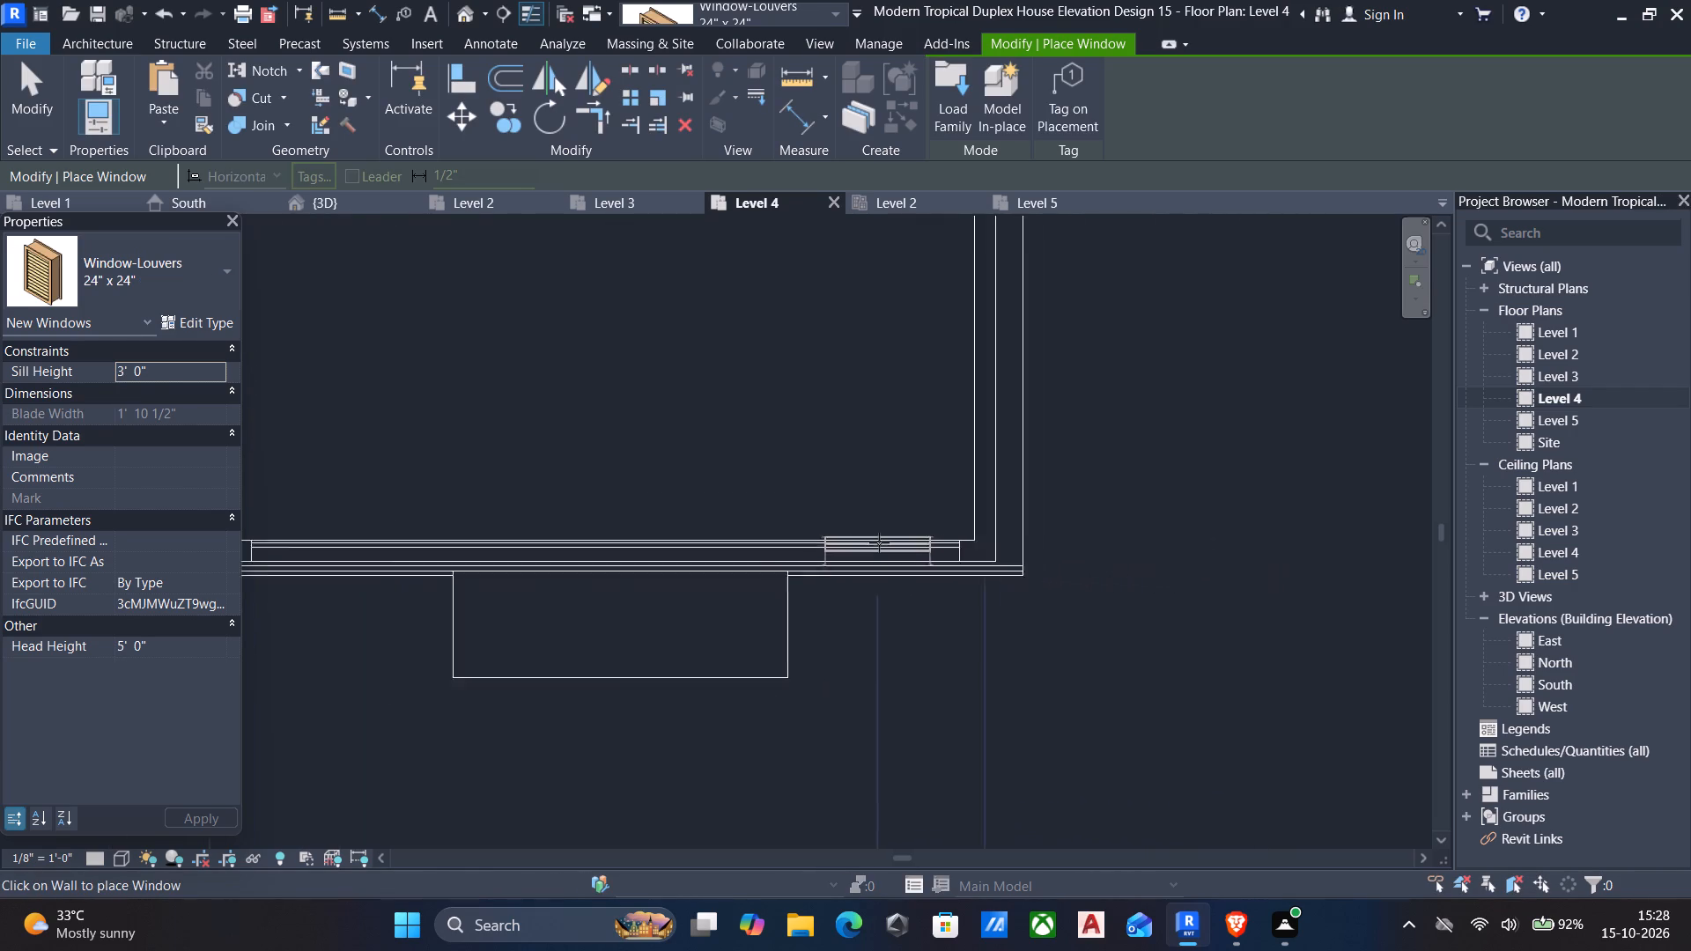
{"action": "scroll", "coordinate": [879, 542], "scroll_direction": "down", "scroll_amount": 3}
{"action": "middle_click_drag", "start_coordinate": [879, 542], "coordinate": [998, 617]}
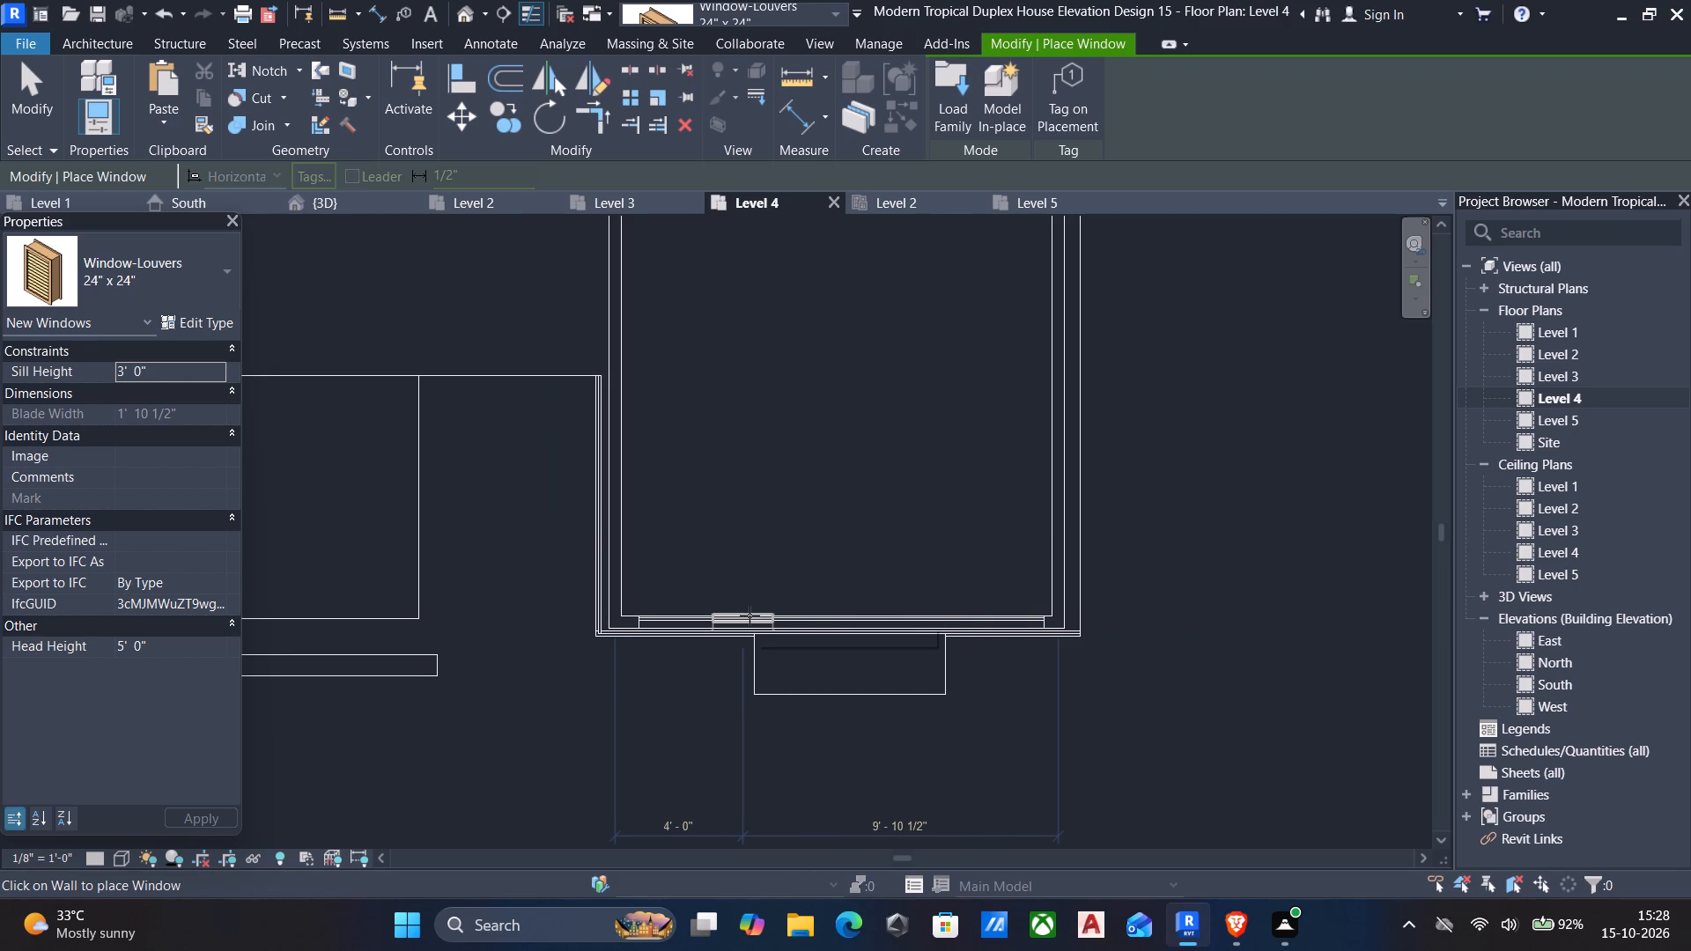
{"action": "left_click", "coordinate": [750, 615]}
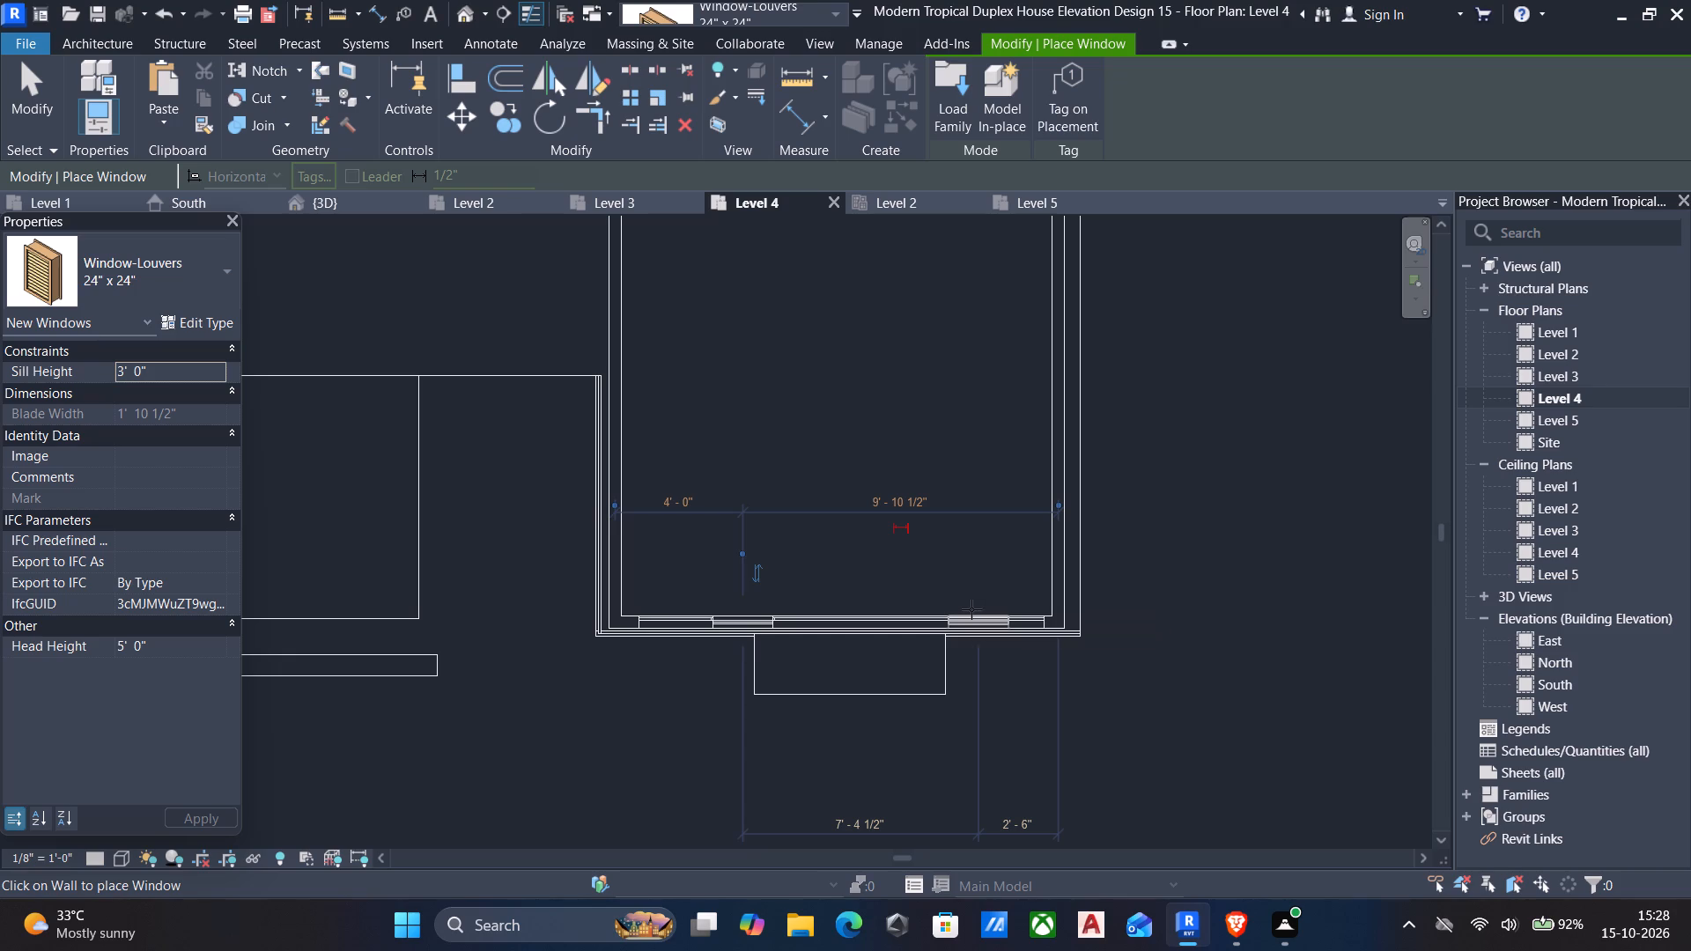
{"action": "left_click", "coordinate": [971, 609]}
{"action": "key", "text": "Escape"}
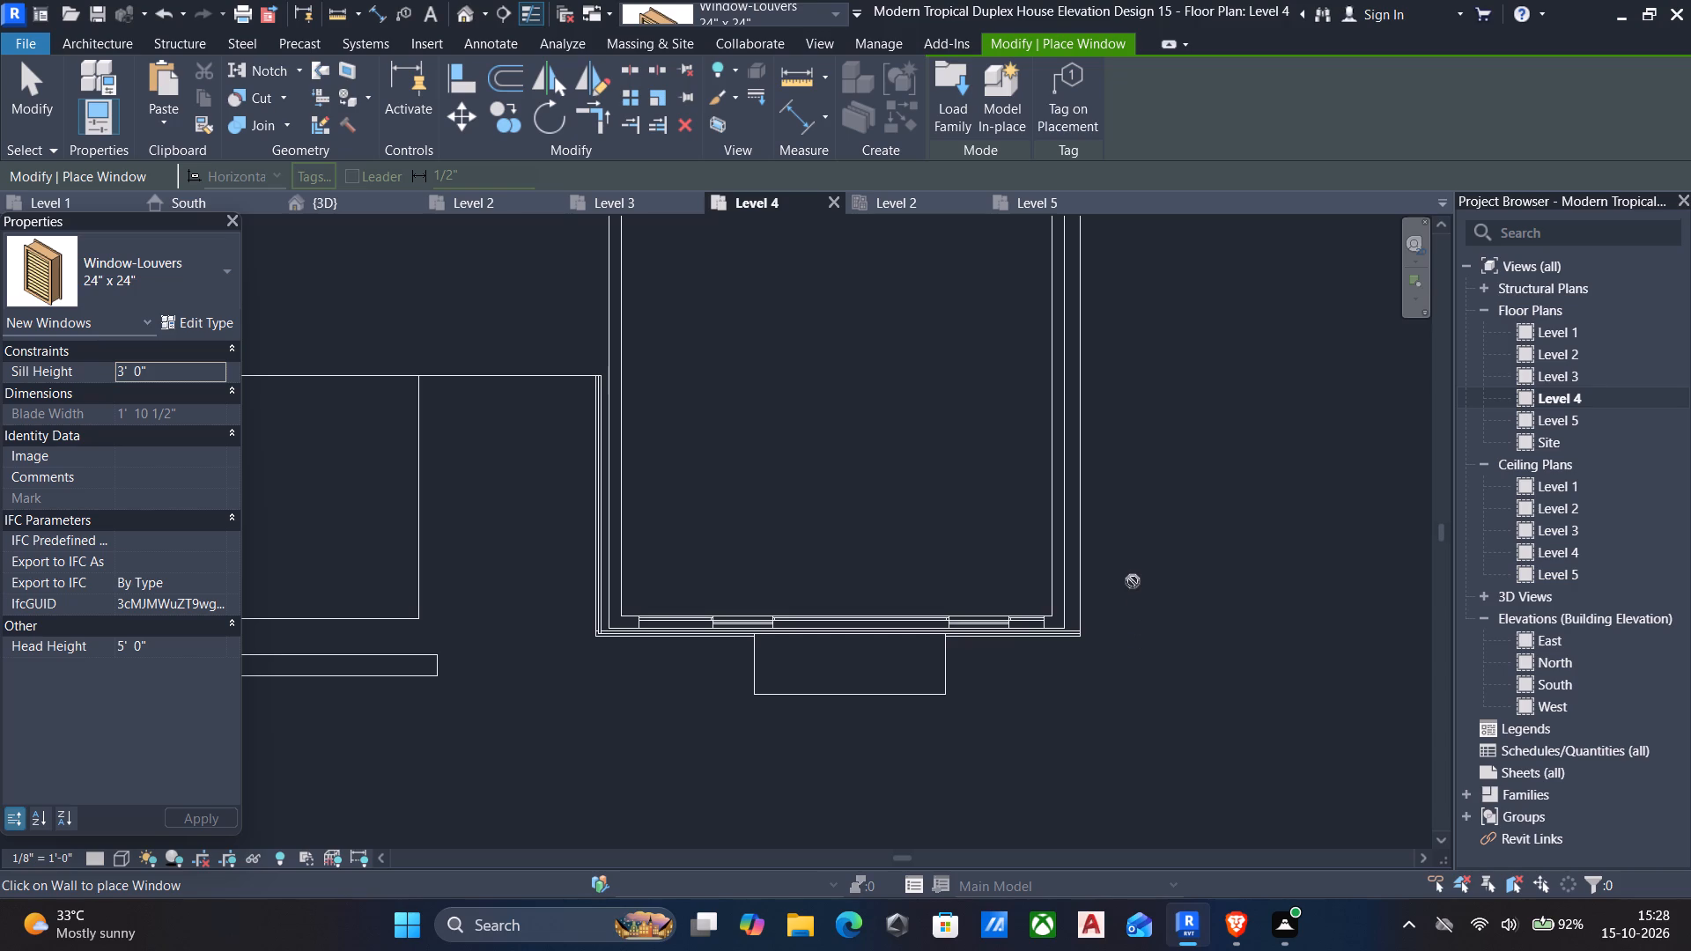
{"action": "left_click", "coordinate": [458, 17]}
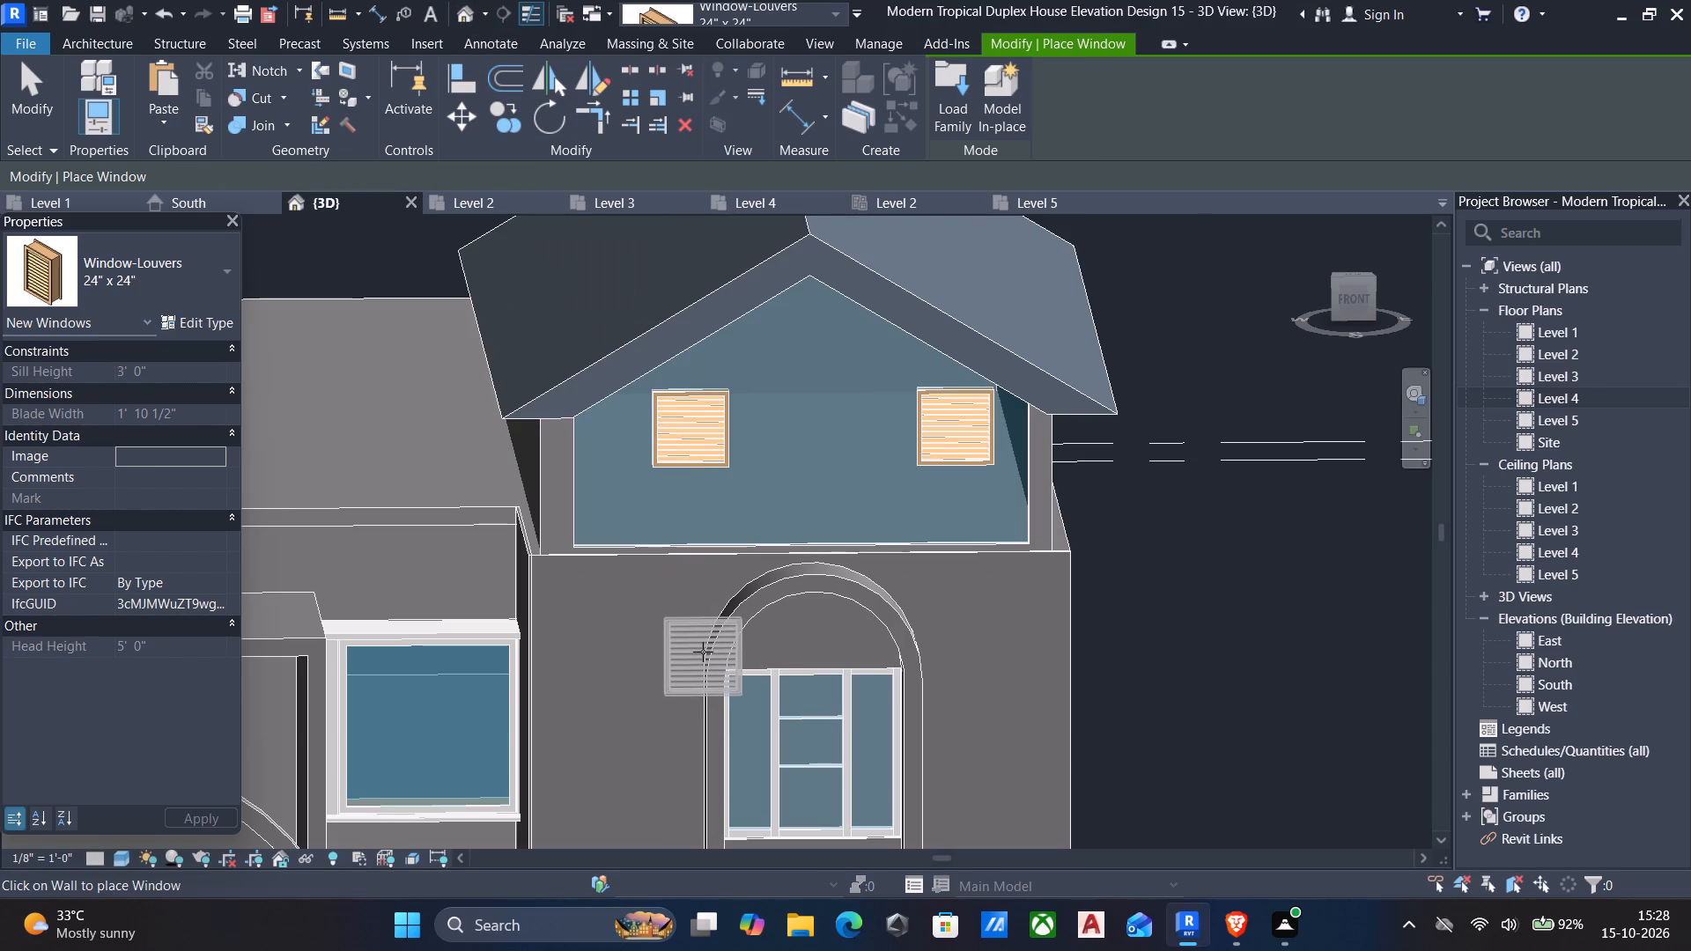
{"action": "key", "text": "Escape"}
{"action": "middle_click_drag", "start_coordinate": [687, 652], "coordinate": [702, 577], "text": "shift"}
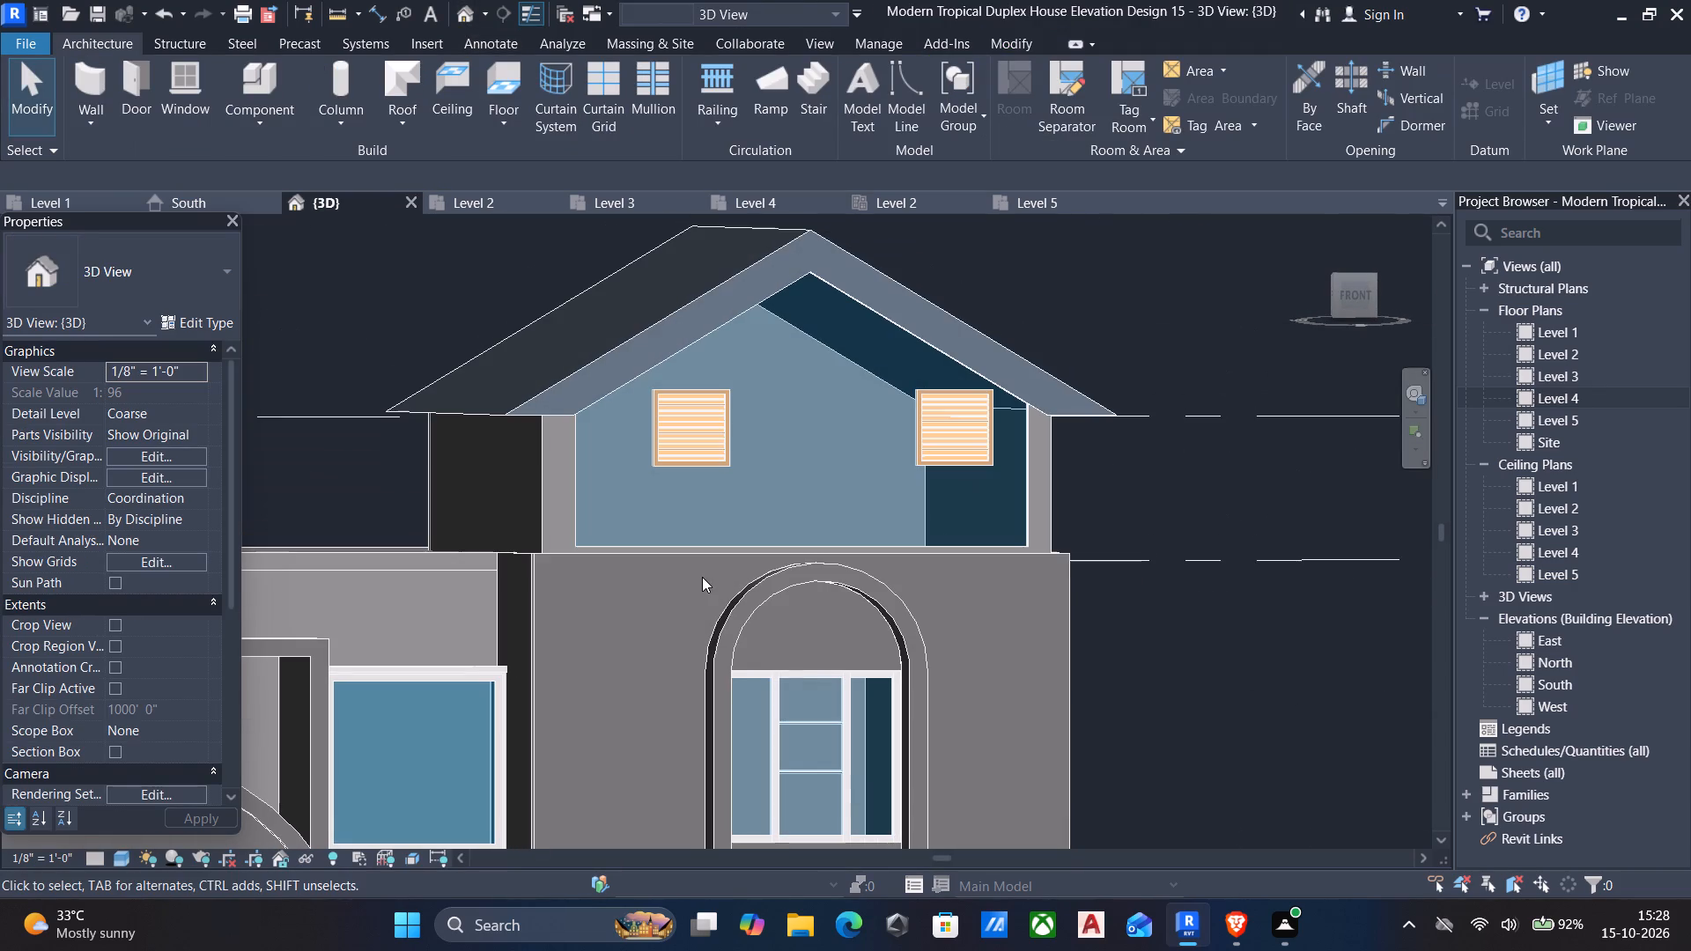
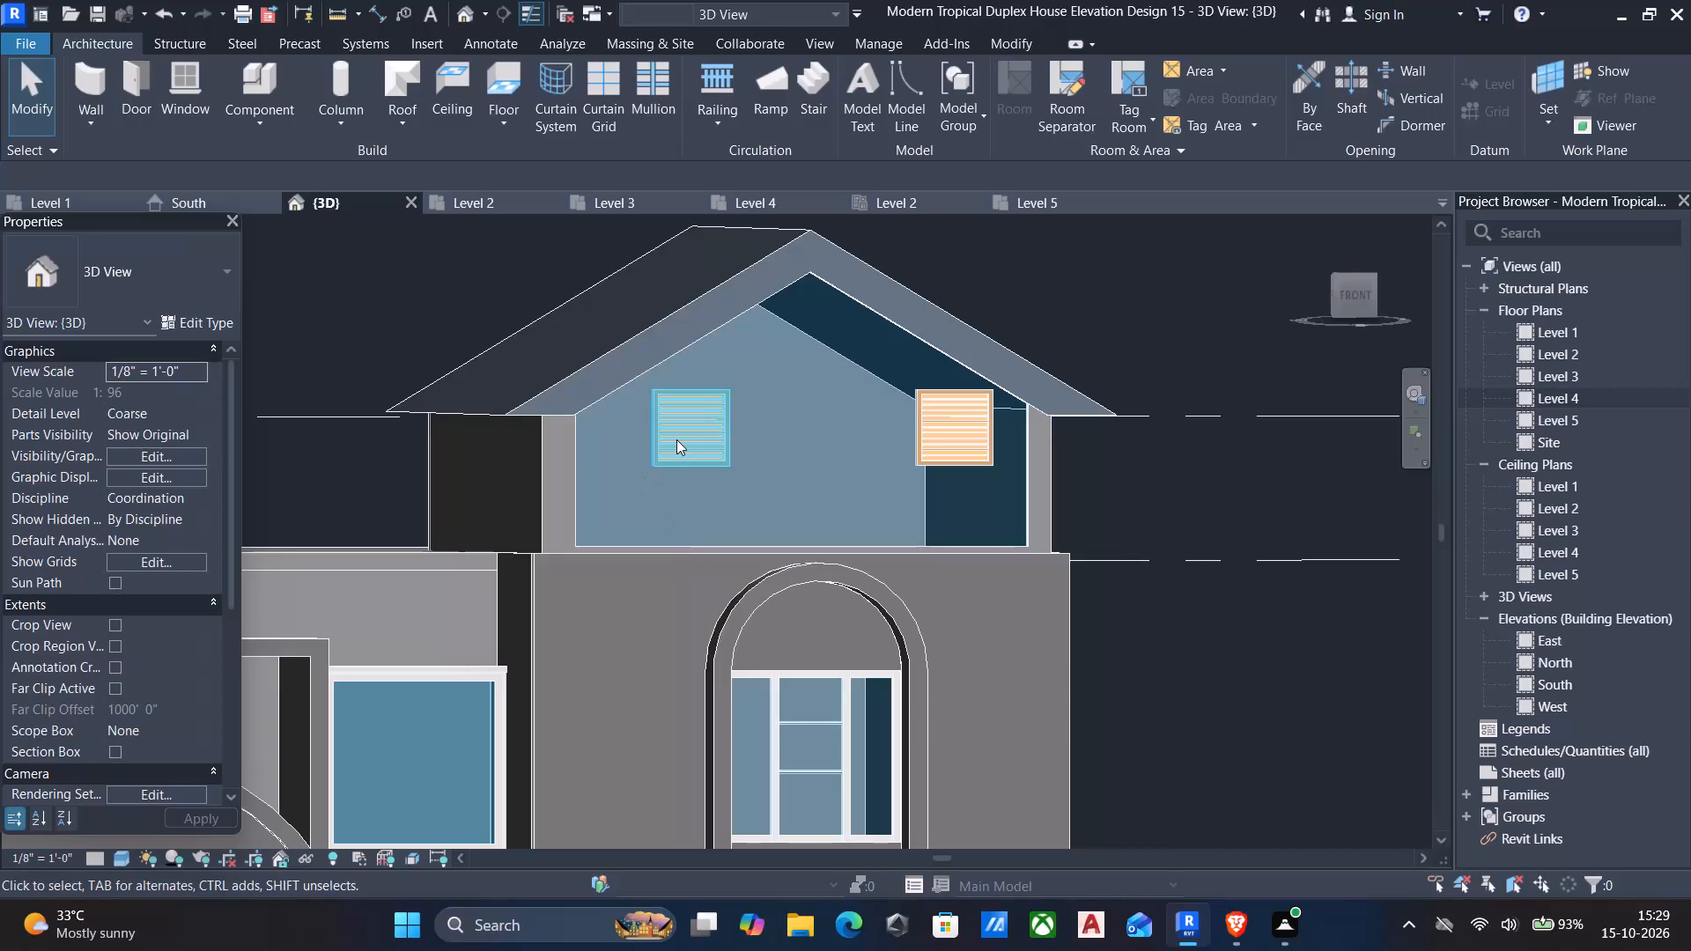
Check the left louver window in the gable and review the type properties of the gable's Curtain Wall 1.
{"action": "left_click", "coordinate": [682, 466]}
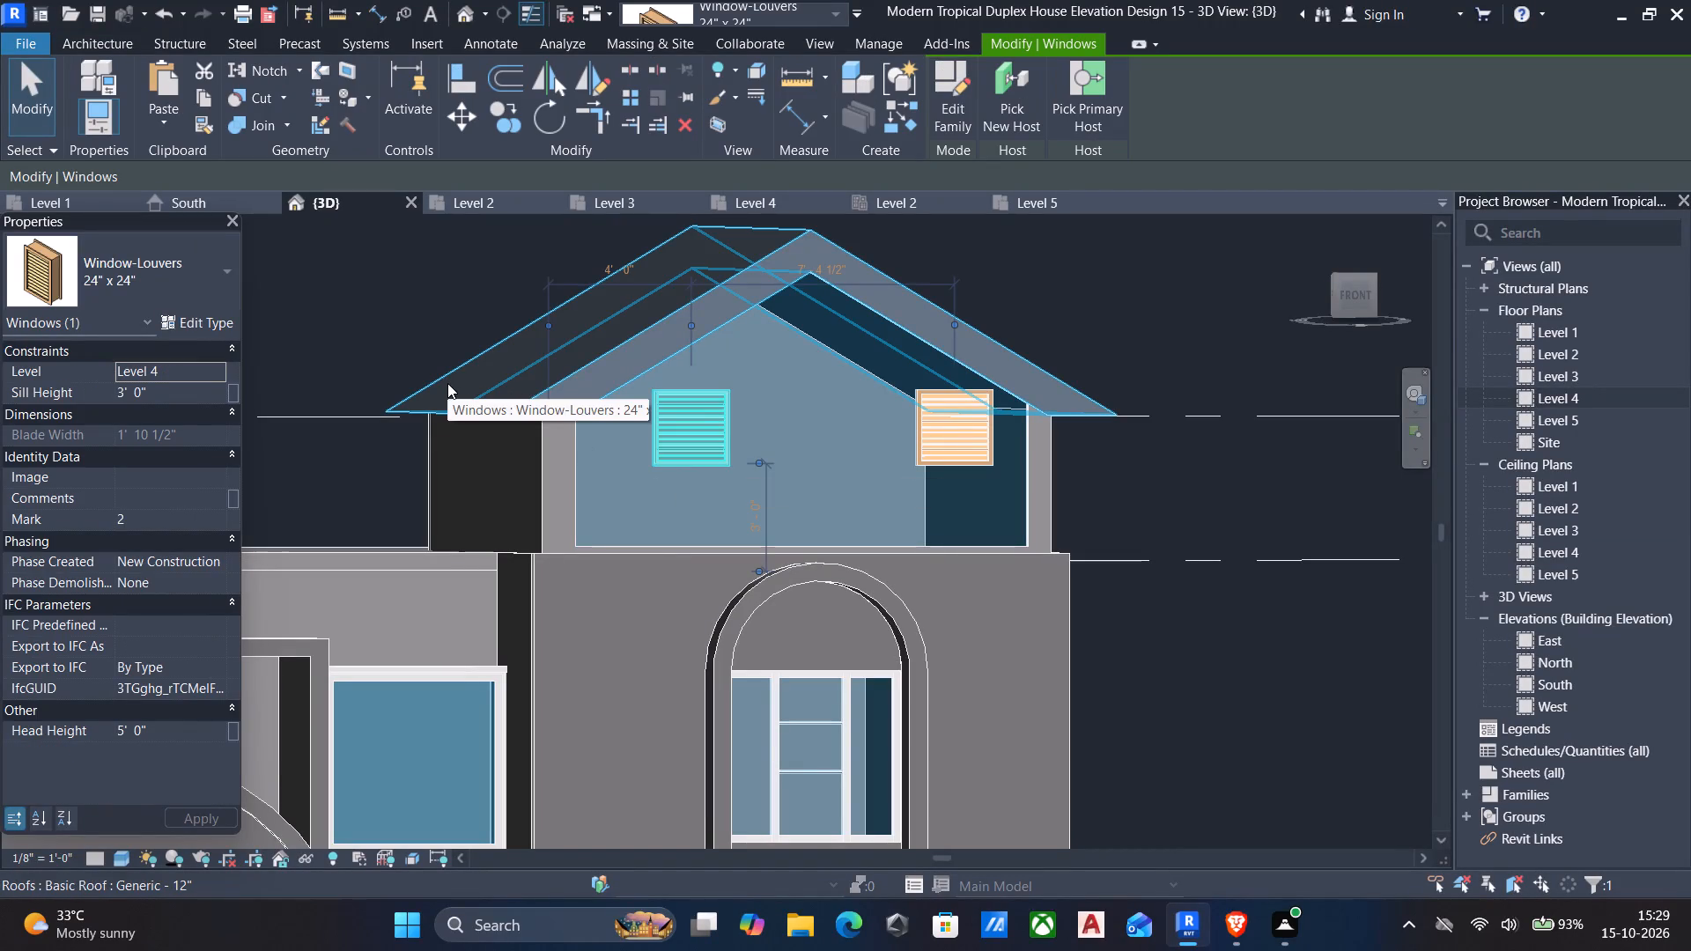
{"action": "key", "text": "Escape"}
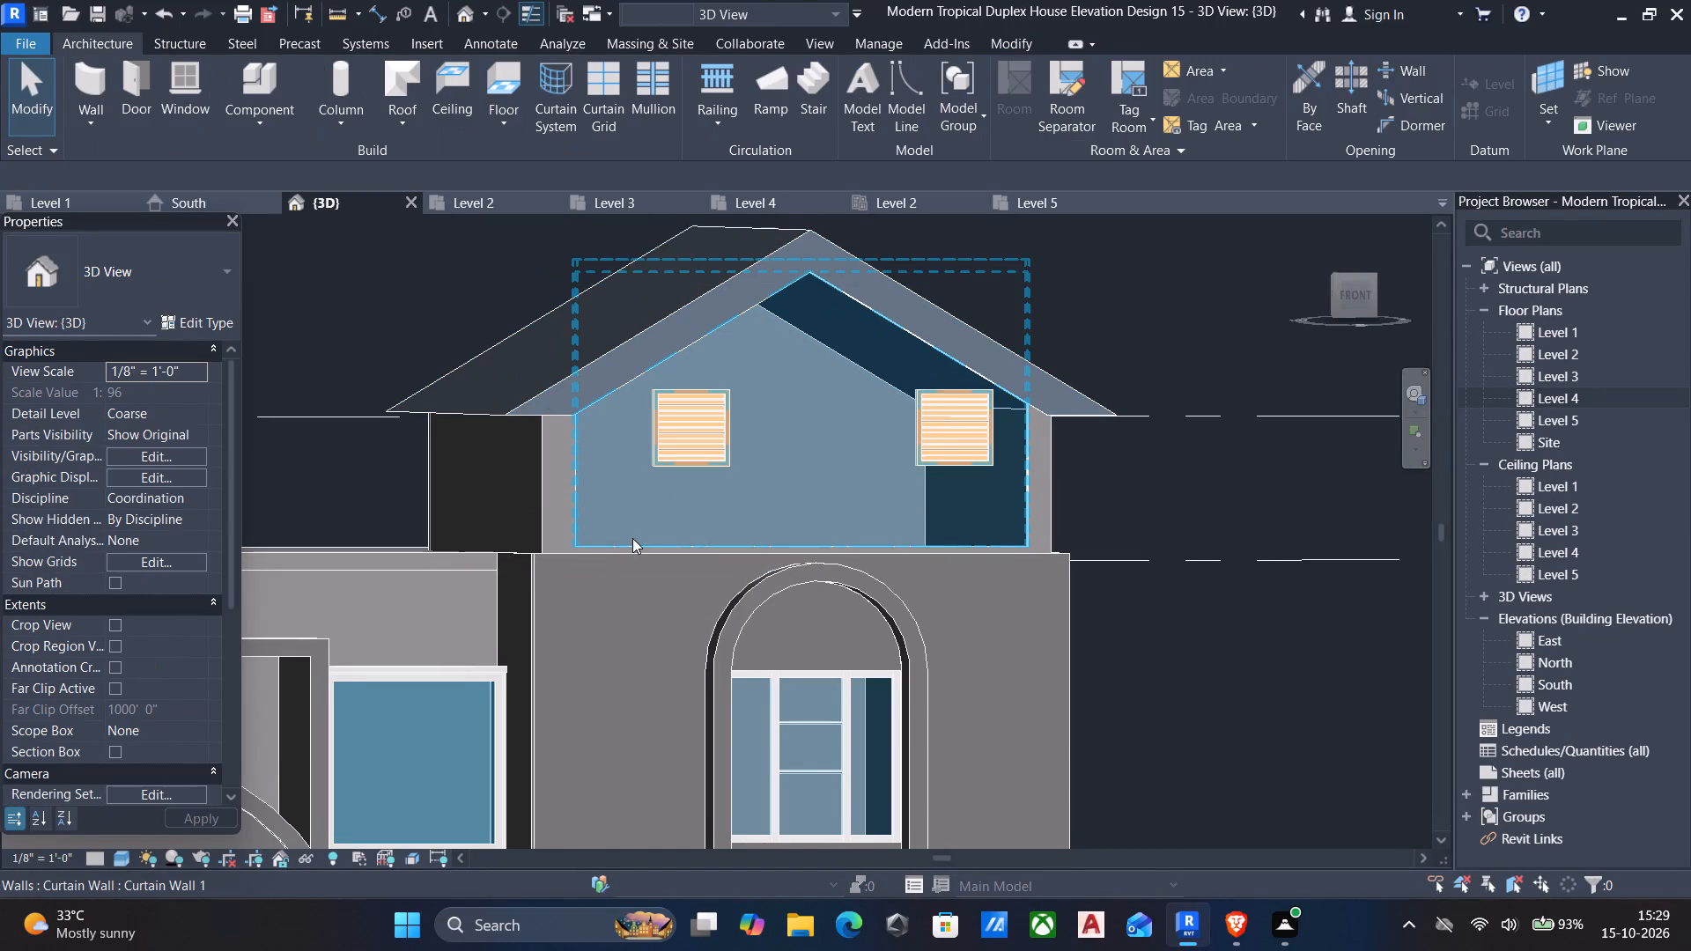
{"action": "left_click", "coordinate": [632, 538]}
{"action": "key", "text": "Escape"}
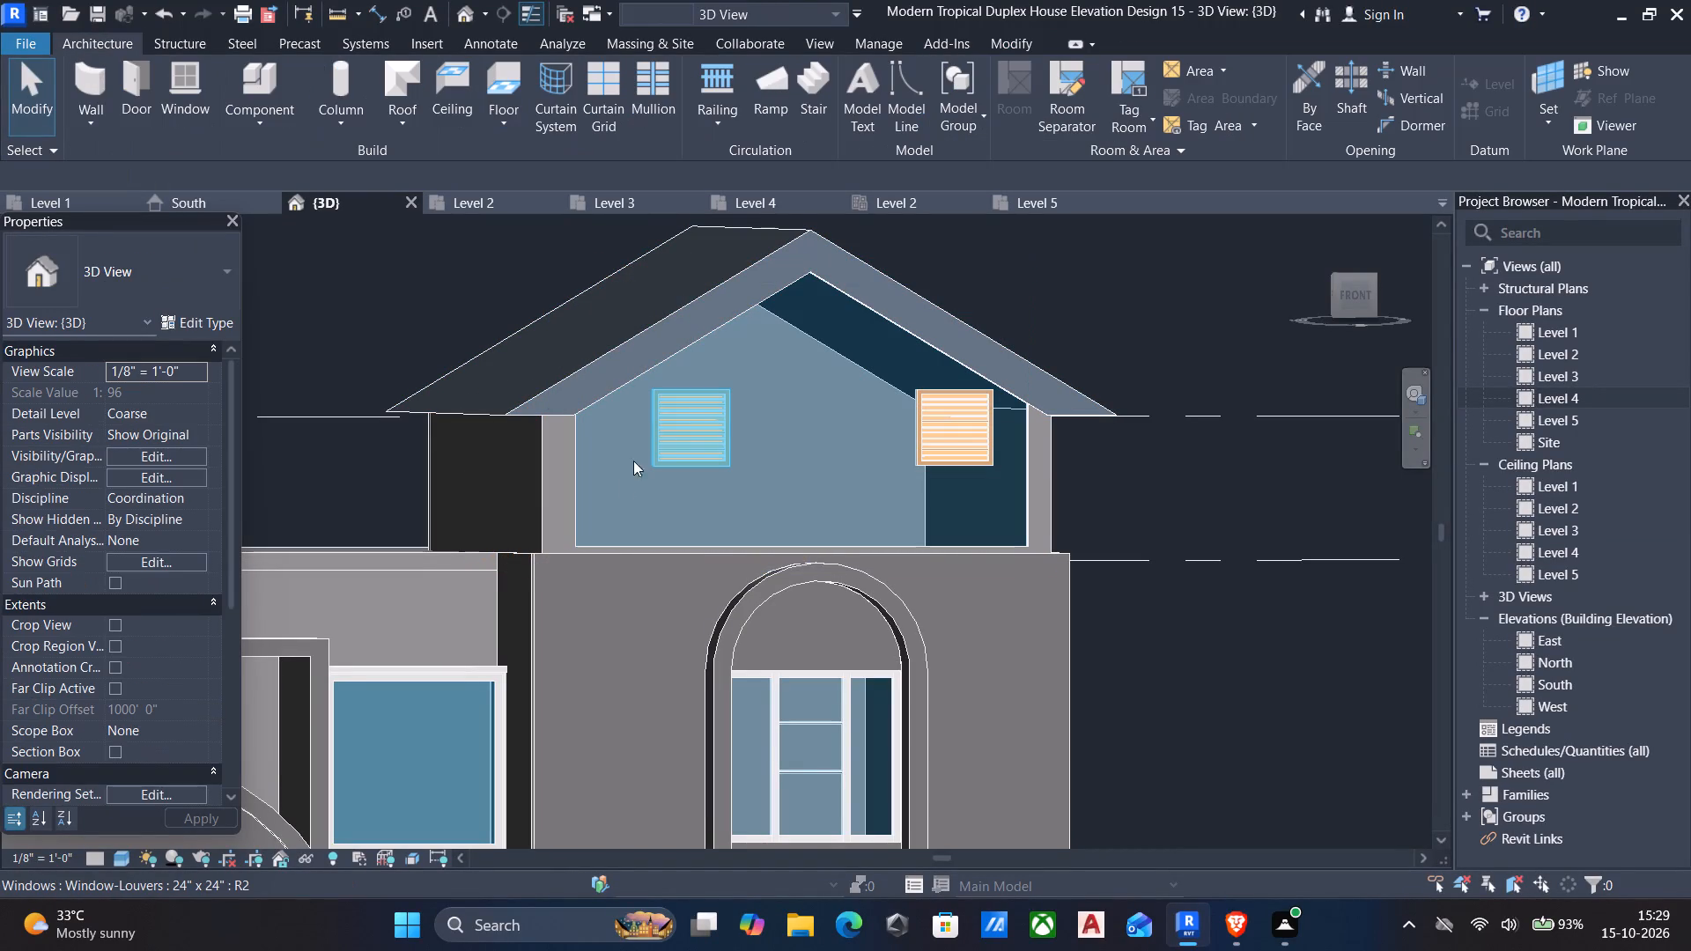
{"action": "left_click", "coordinate": [642, 543]}
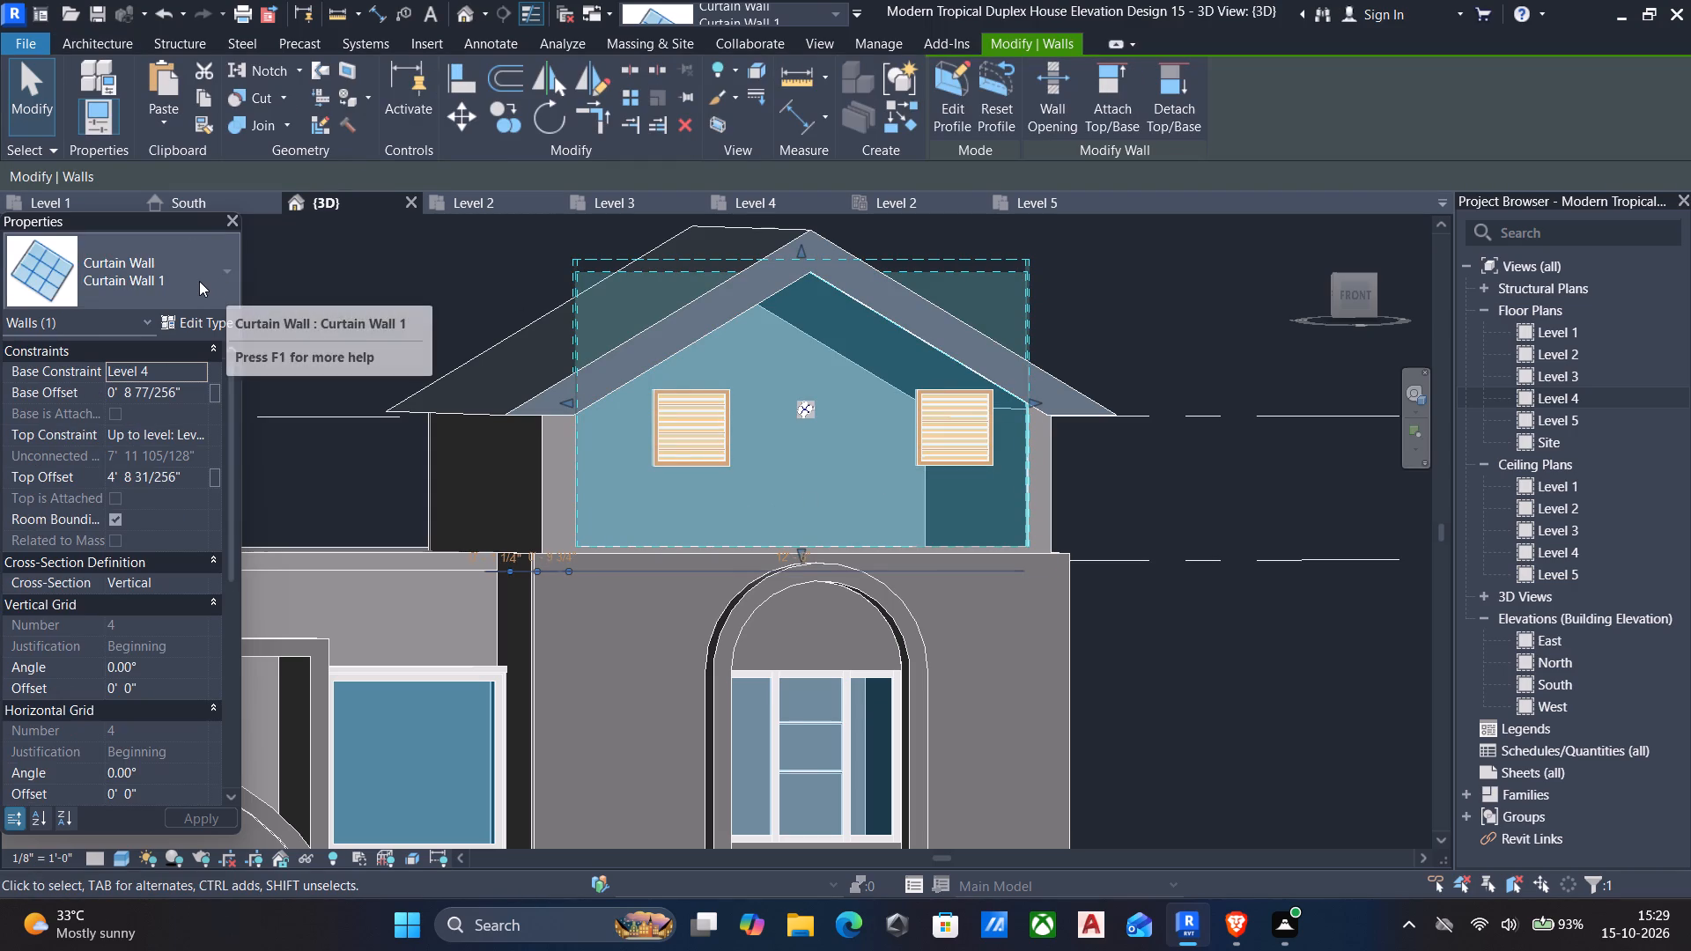
{"action": "left_click", "coordinate": [219, 315]}
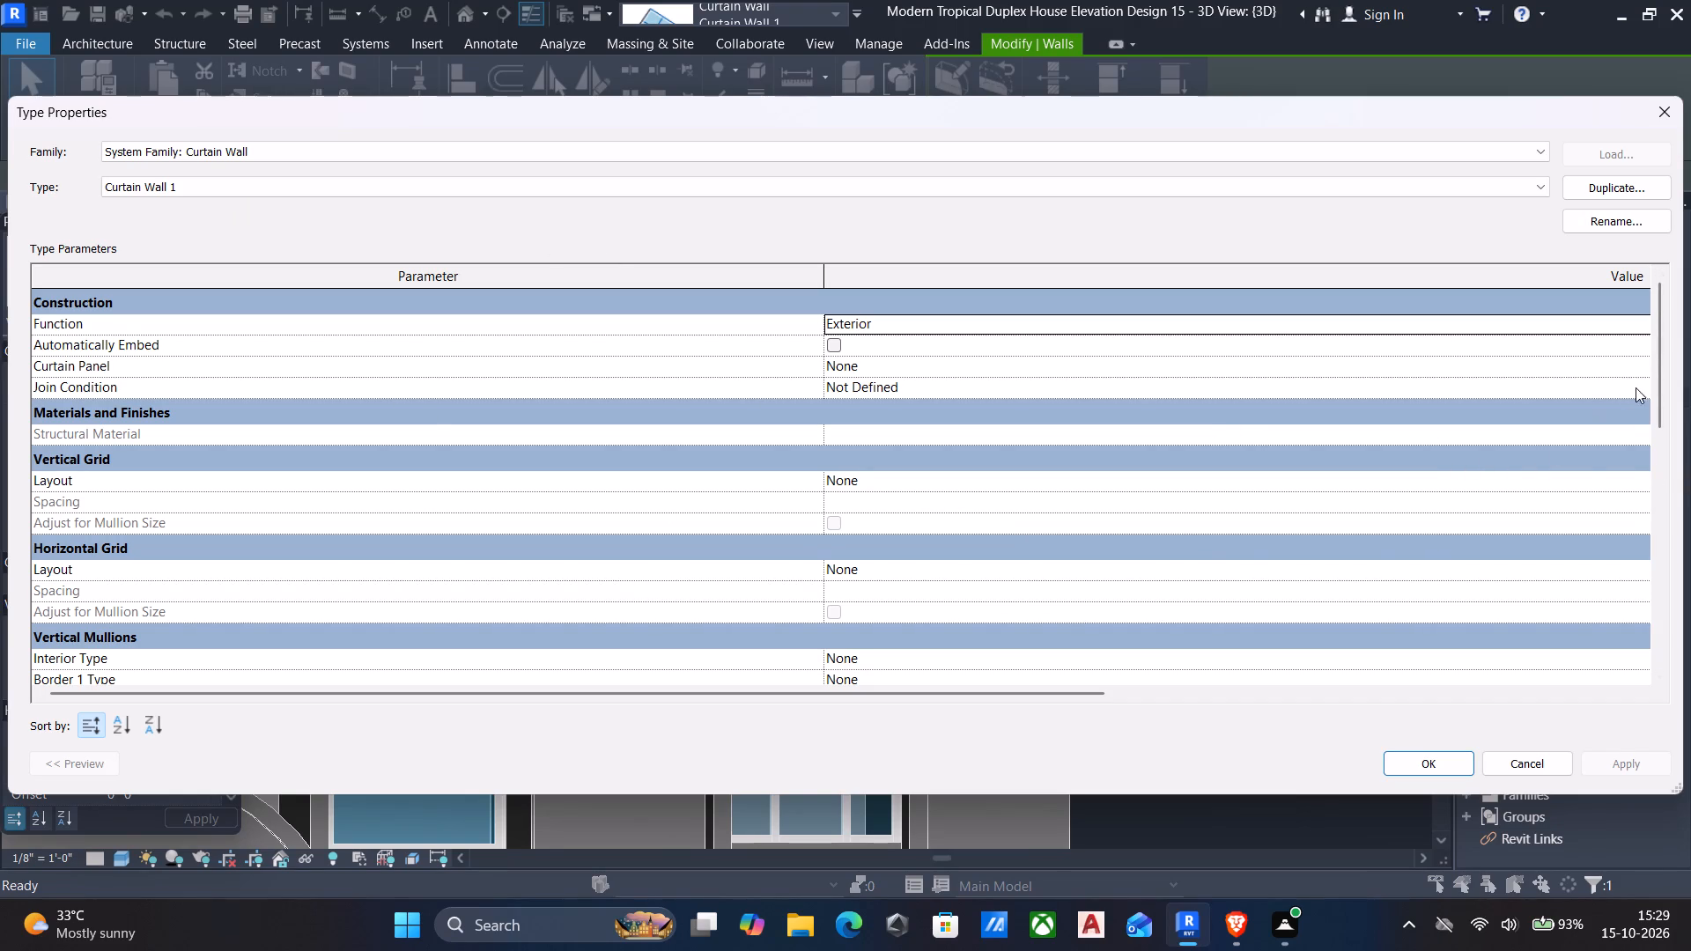
{"action": "scroll", "coordinate": [1622, 422], "scroll_direction": "down", "scroll_amount": 3}
{"action": "middle_click_drag", "start_coordinate": [1613, 427], "coordinate": [1449, 493]}
{"action": "scroll", "coordinate": [1450, 512], "scroll_direction": "down", "scroll_amount": 5}
{"action": "scroll", "coordinate": [1503, 472], "scroll_direction": "up", "scroll_amount": 5}
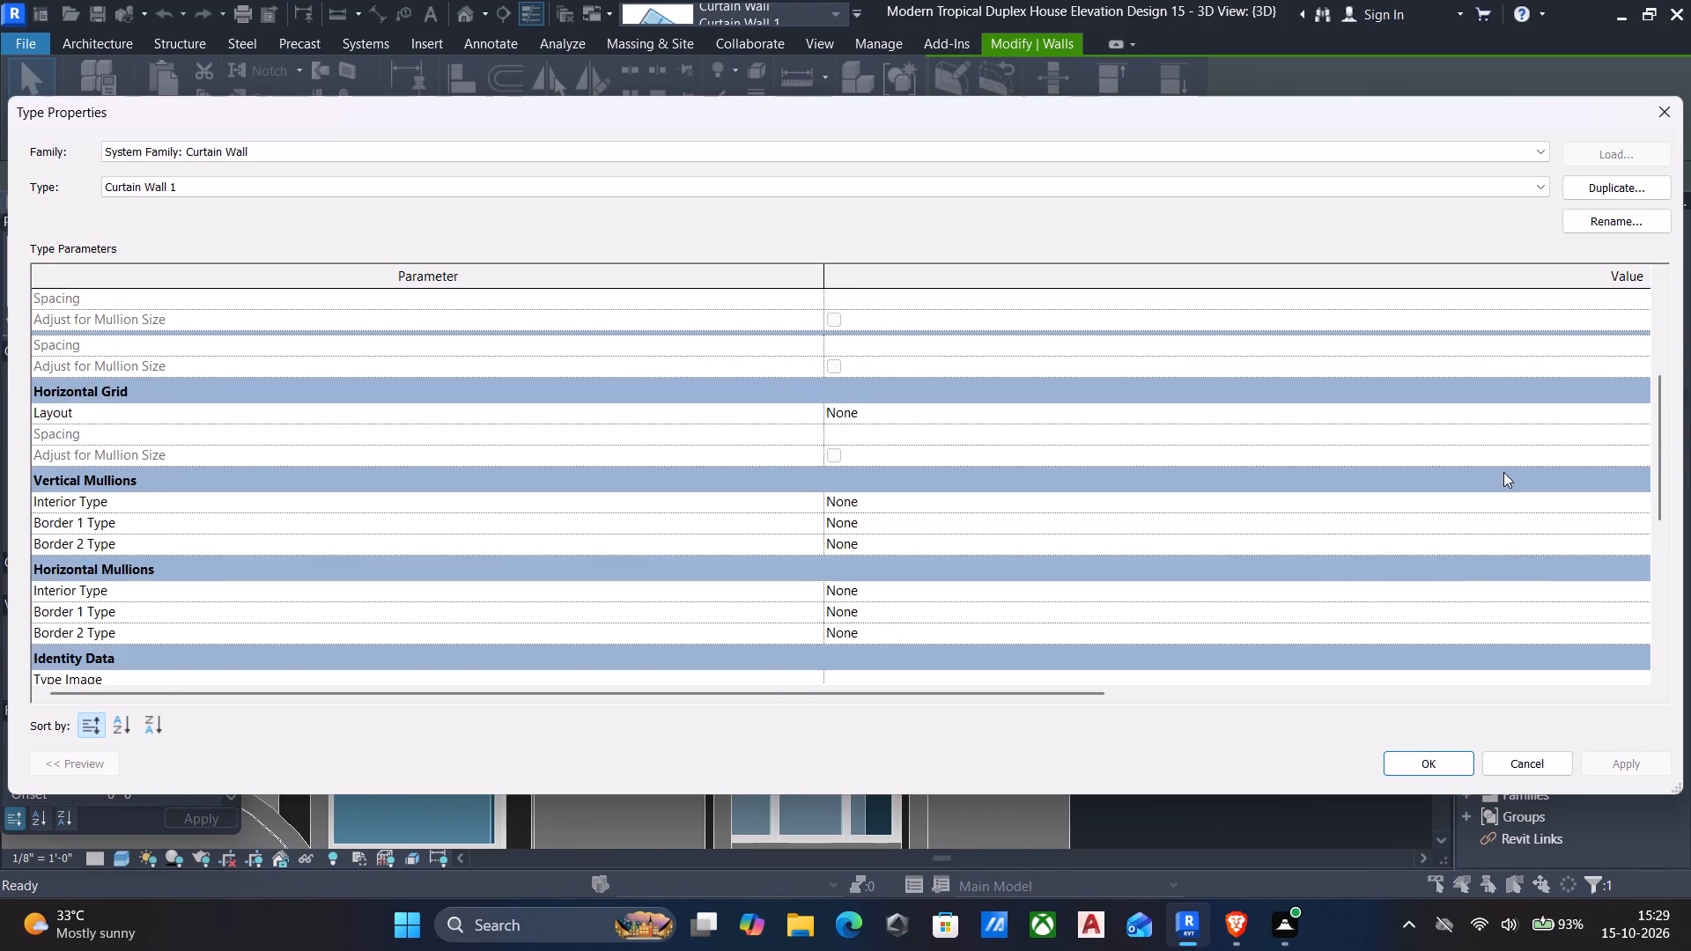
{"action": "scroll", "coordinate": [1503, 472], "scroll_direction": "up", "scroll_amount": 6}
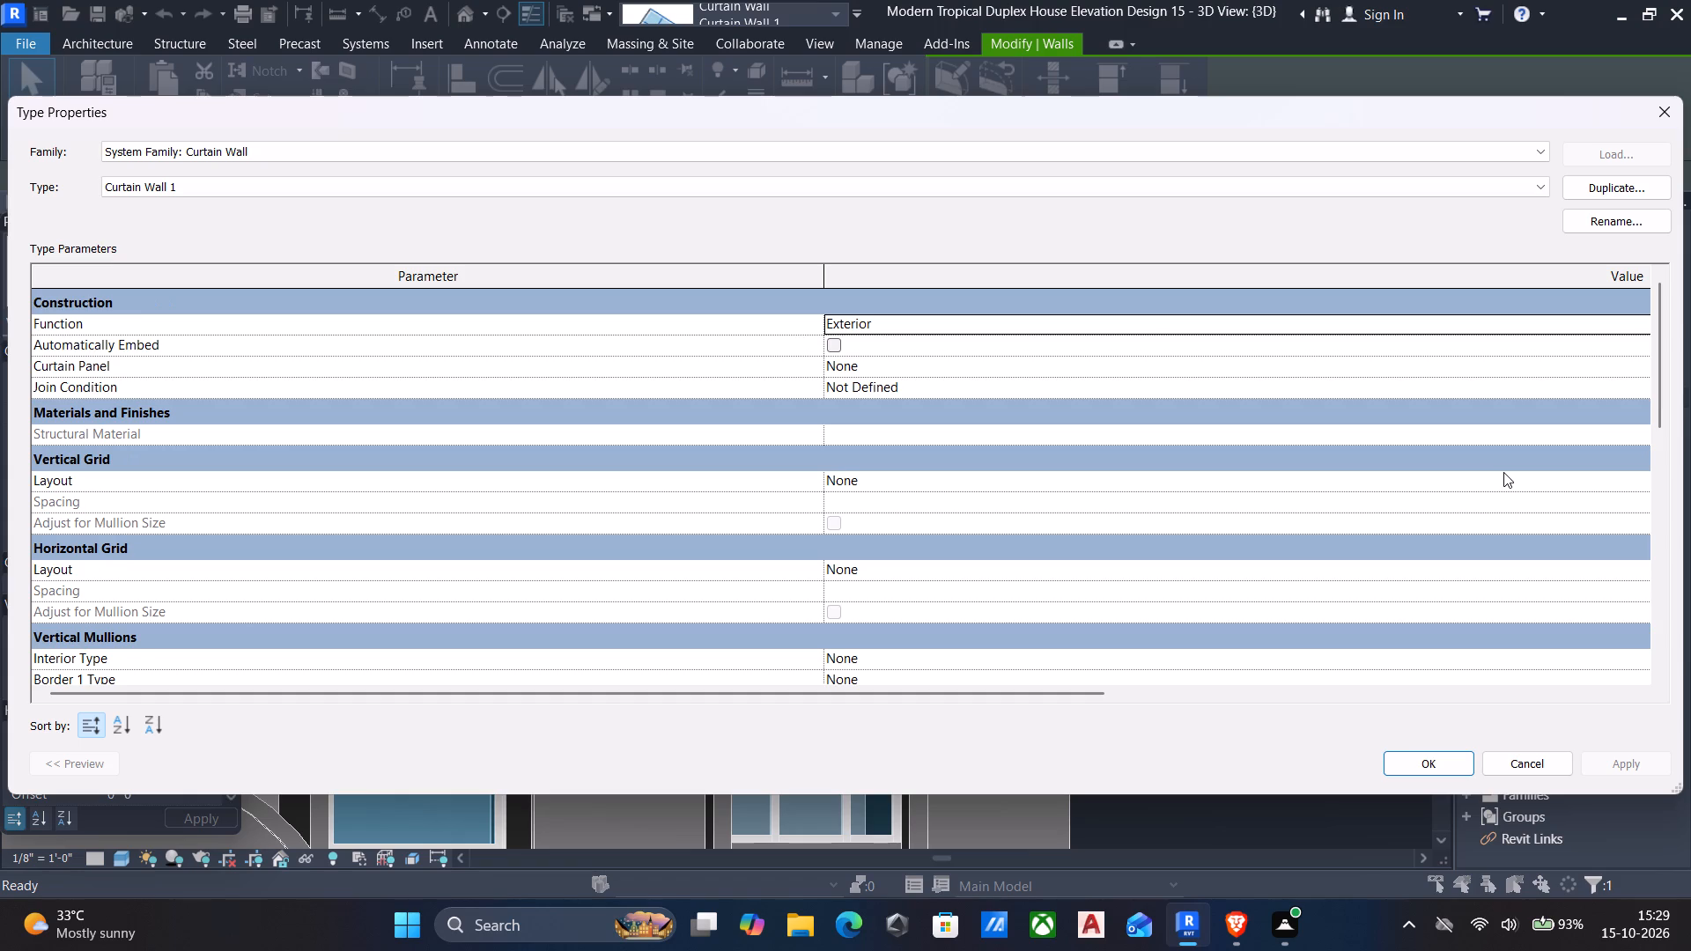
{"action": "left_click", "coordinate": [1659, 116]}
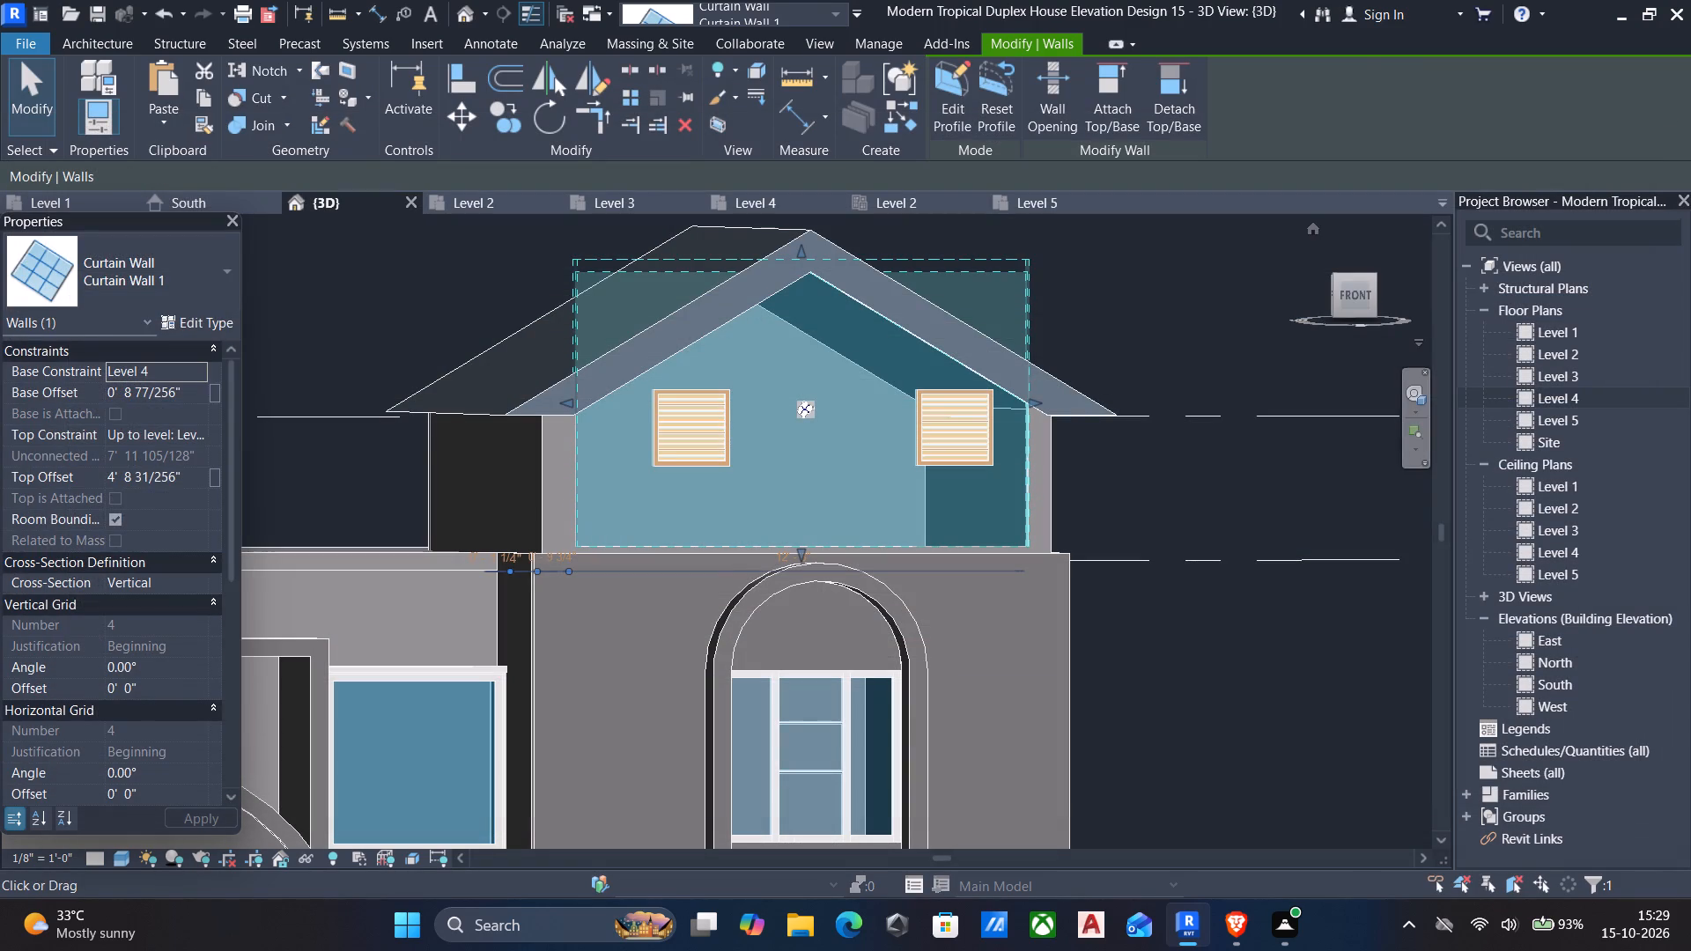
{"action": "key", "text": "Escape"}
Delete both 24" x 24" louver windows from the Level 4 enclosure's front gable wall.
{"action": "middle_click_drag", "start_coordinate": [860, 436], "coordinate": [775, 465], "text": "shift"}
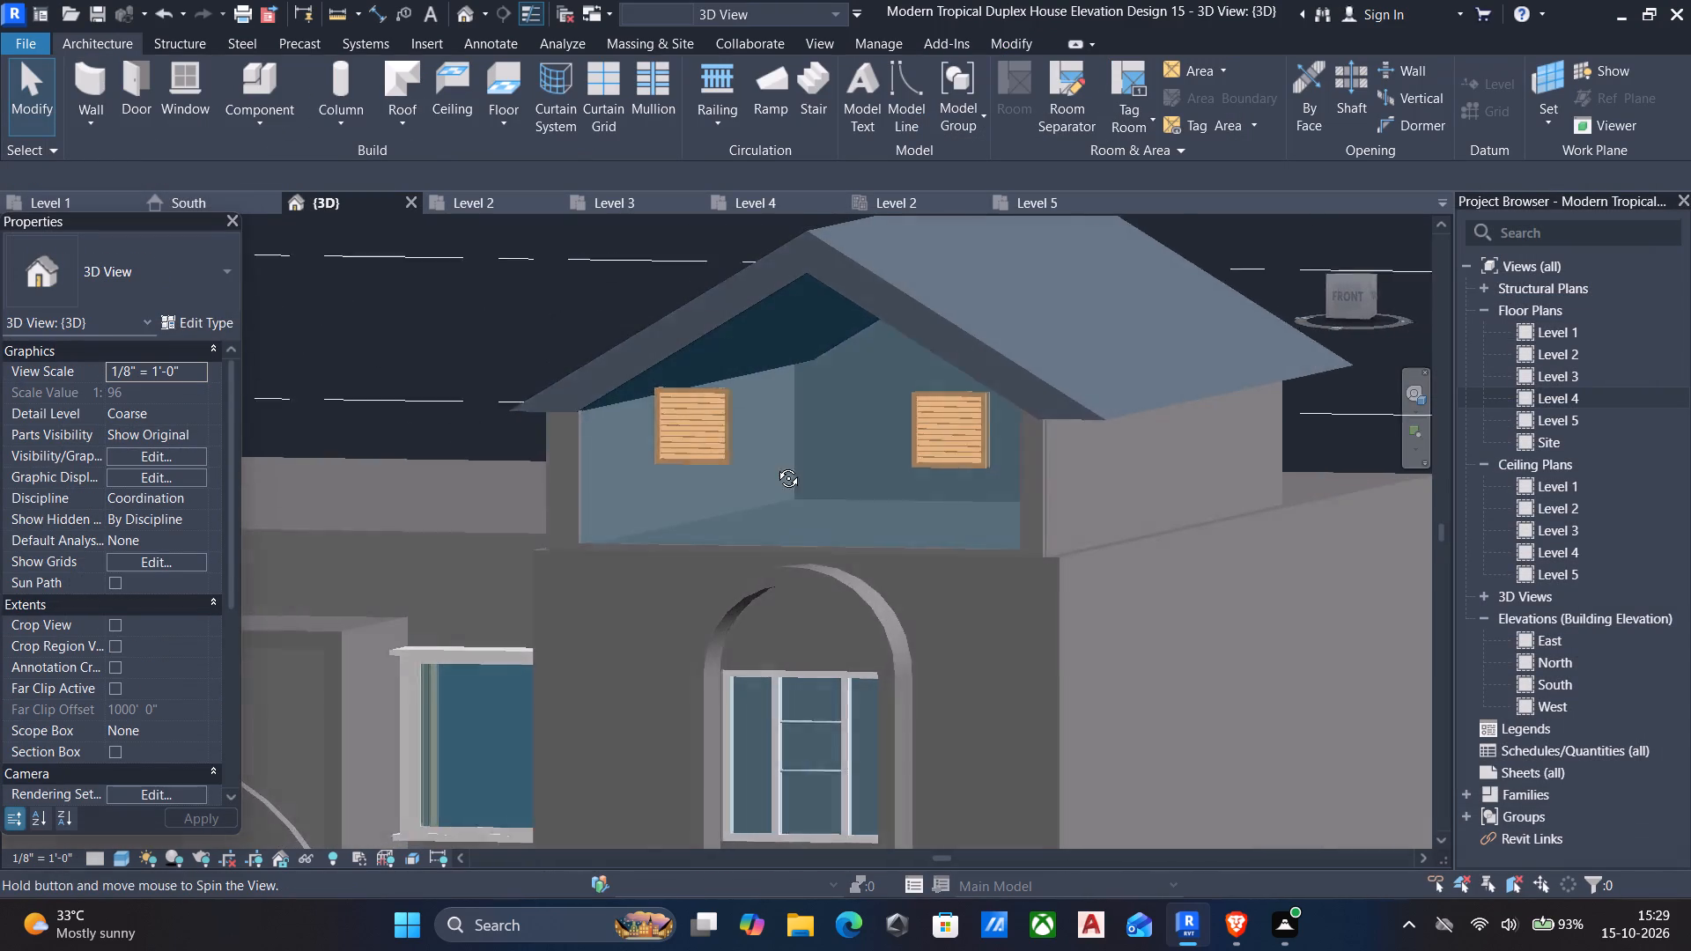
{"action": "middle_click_drag", "start_coordinate": [775, 465], "coordinate": [727, 512], "text": "shift"}
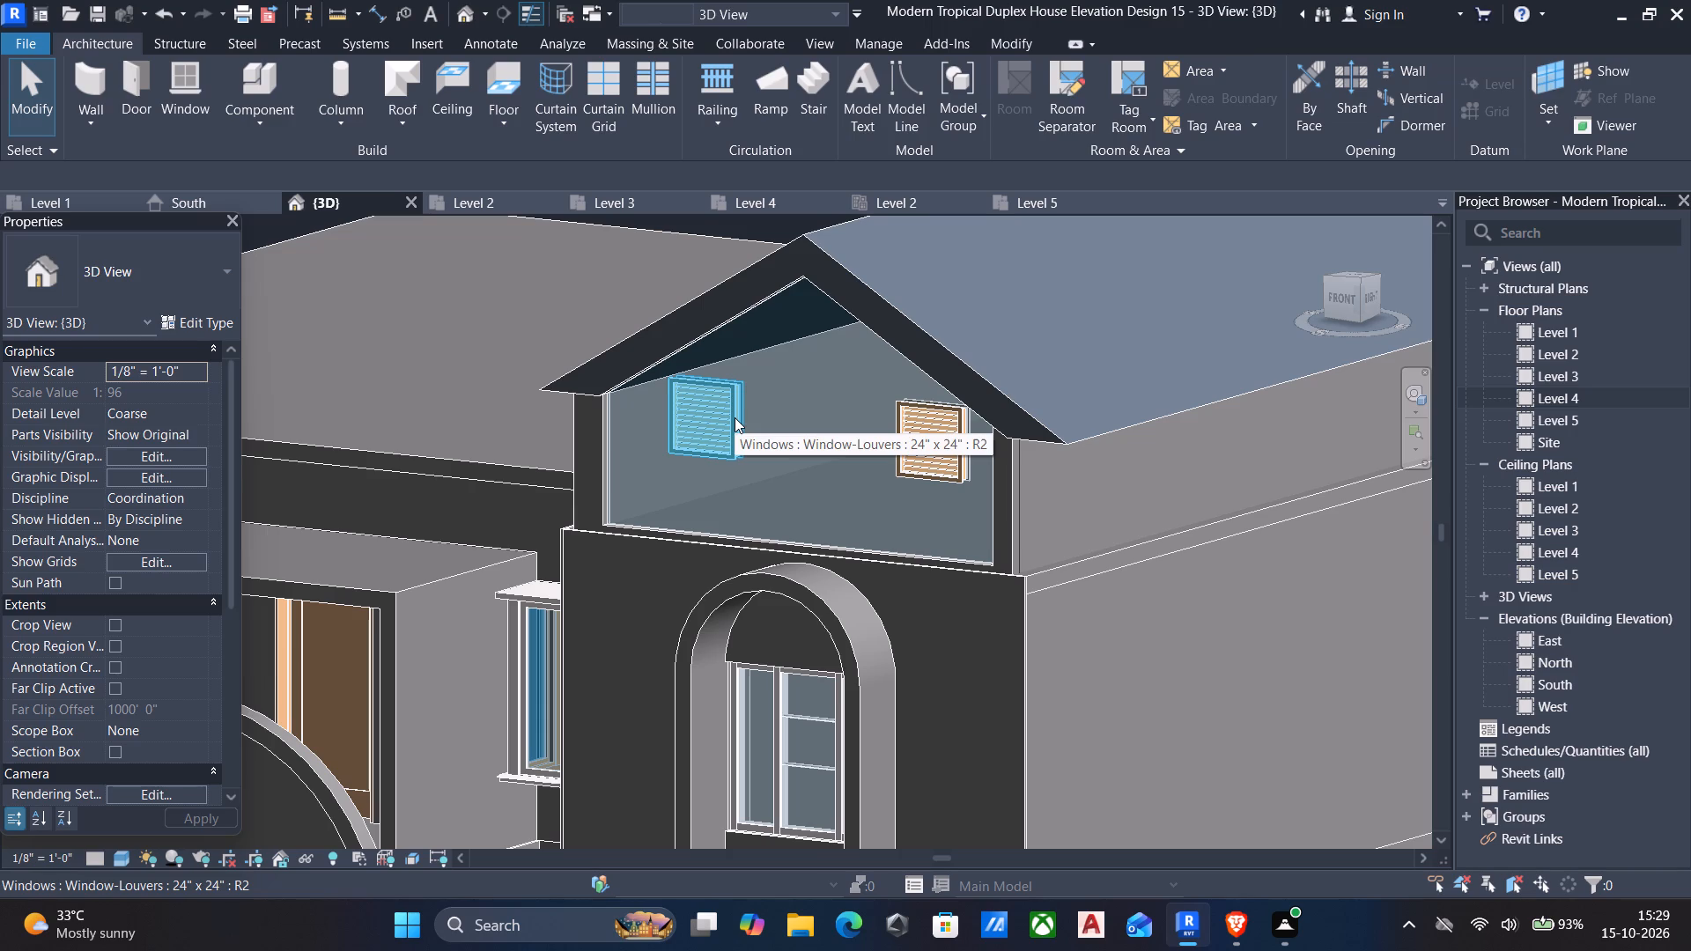
{"action": "left_click", "coordinate": [735, 417]}
{"action": "key", "text": "Delete"}
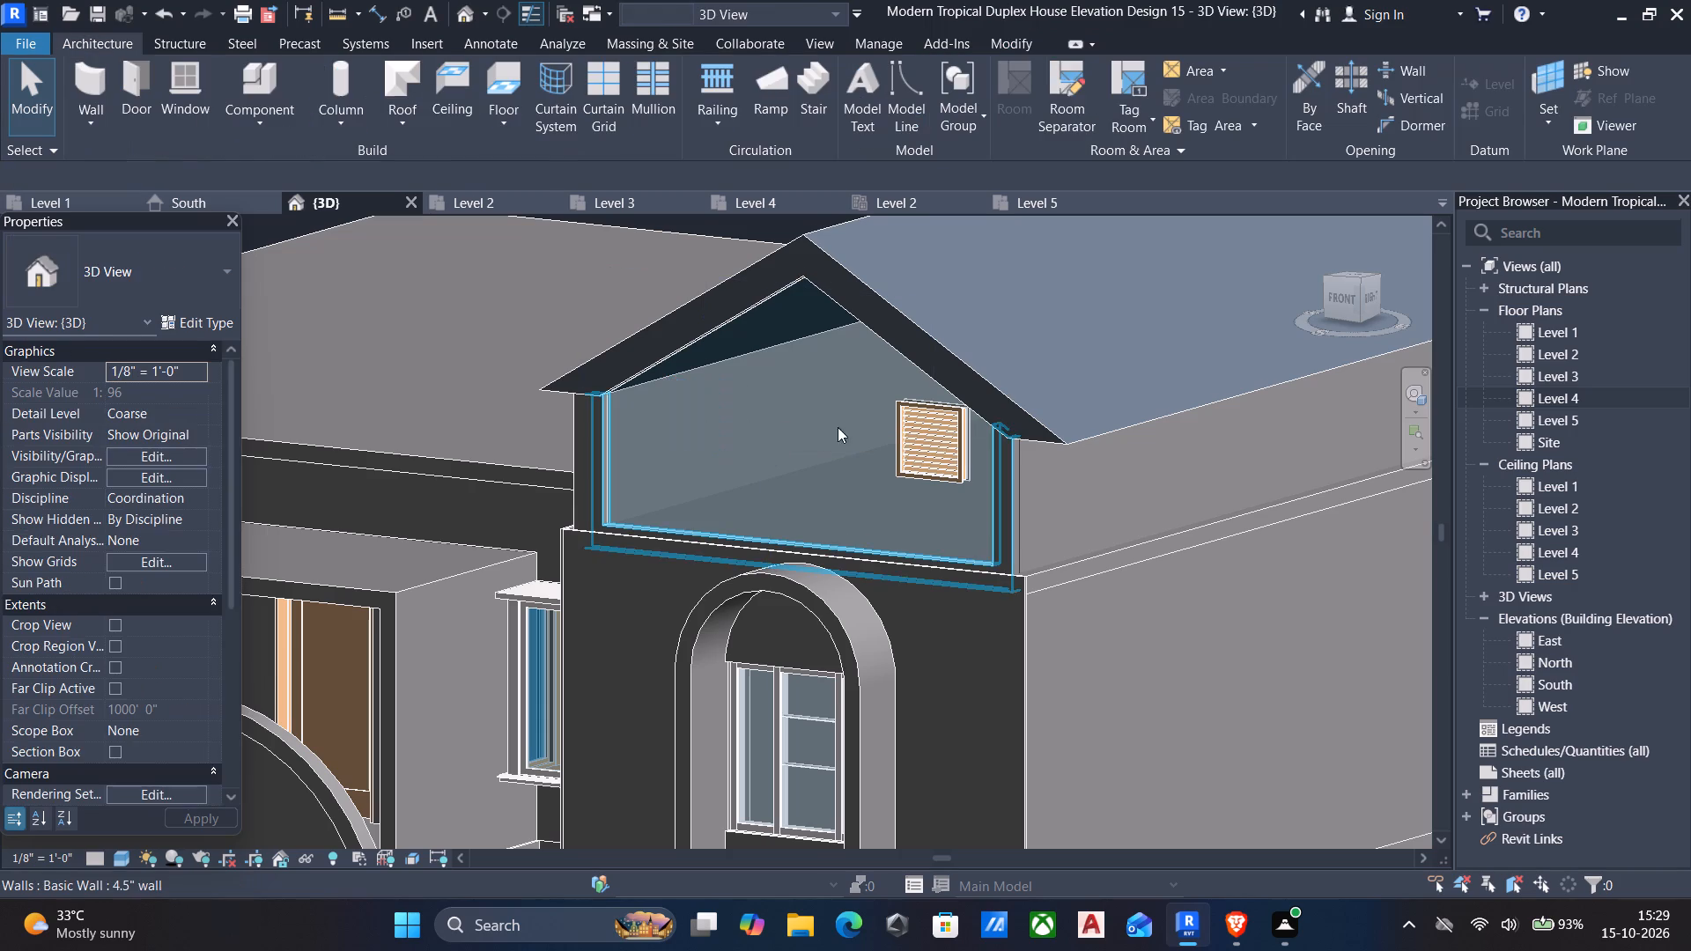
{"action": "left_click", "coordinate": [954, 441]}
{"action": "key", "text": "Delete"}
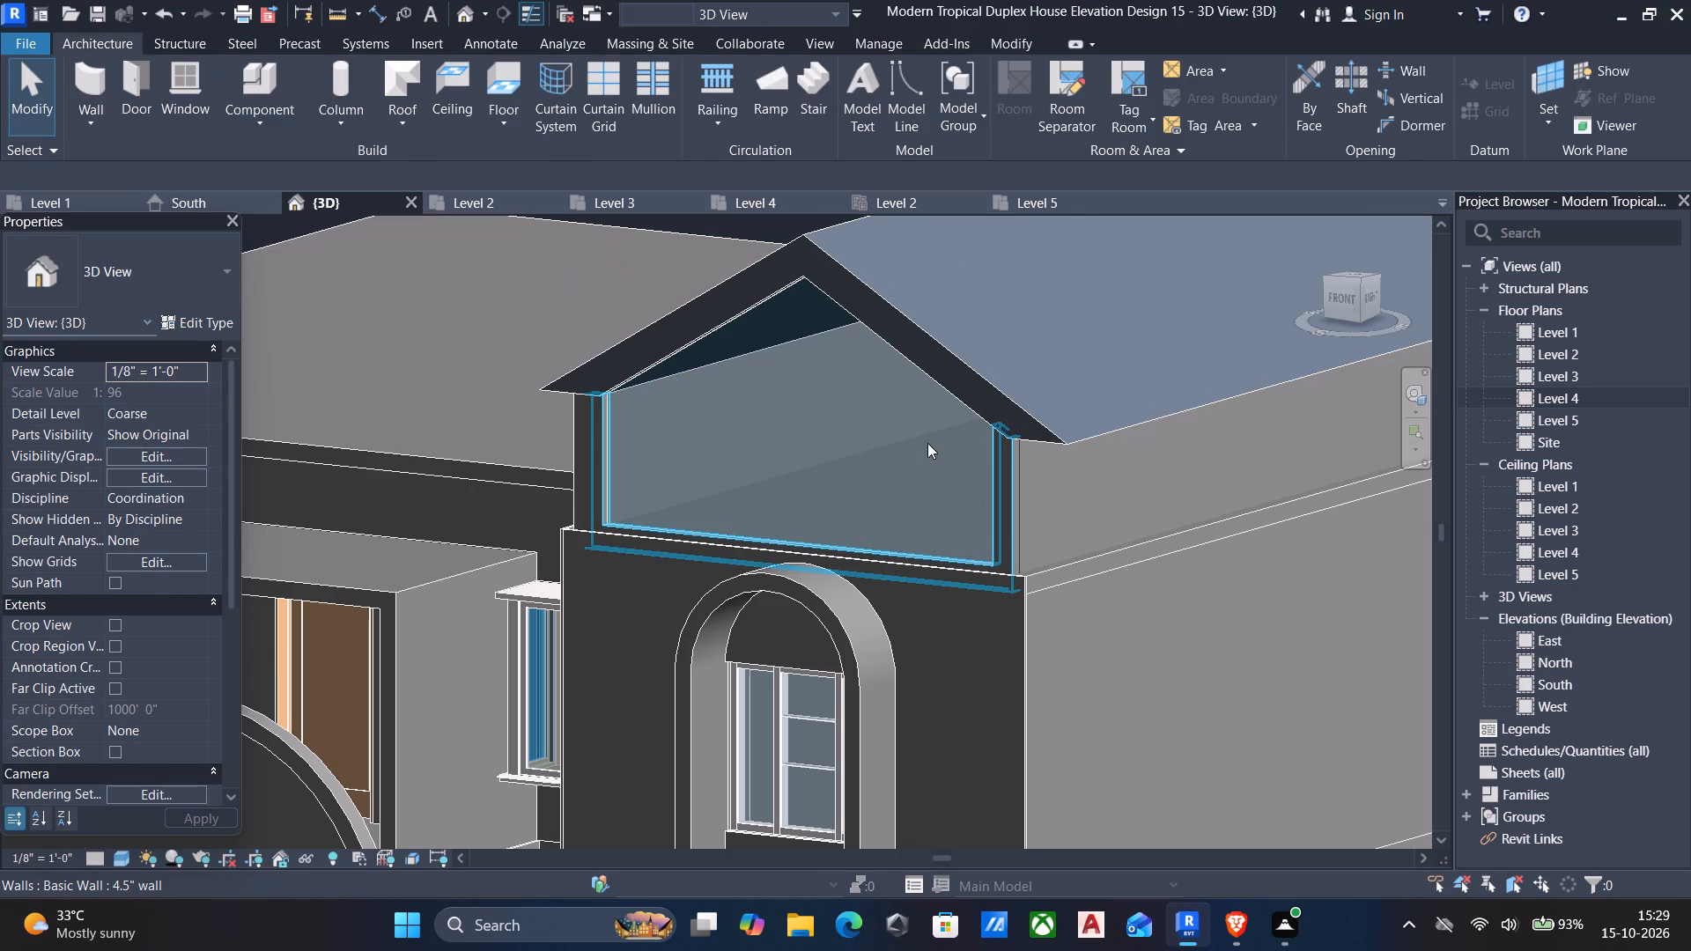
Examine the plain gable and the whole house in 3D from the front and around its left side.
{"action": "scroll", "coordinate": [927, 443], "scroll_direction": "down", "scroll_amount": 2}
{"action": "middle_click_drag", "start_coordinate": [927, 443], "coordinate": [1054, 393], "text": "shift"}
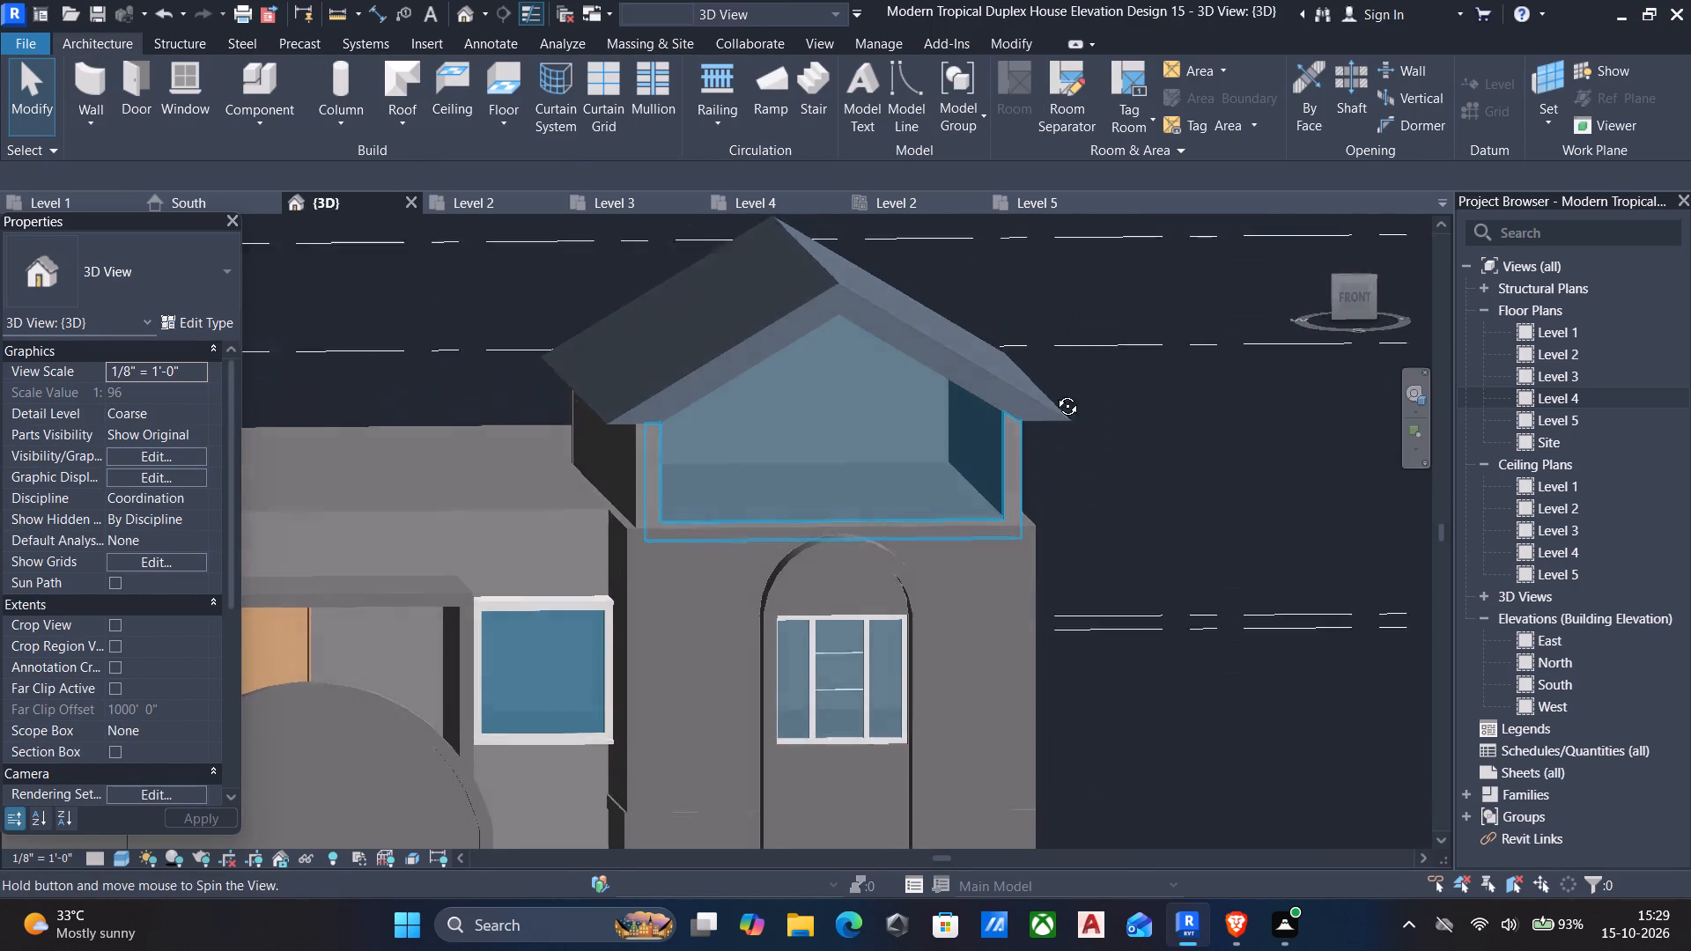
{"action": "middle_click_drag", "start_coordinate": [1054, 393], "coordinate": [1033, 366], "text": "shift"}
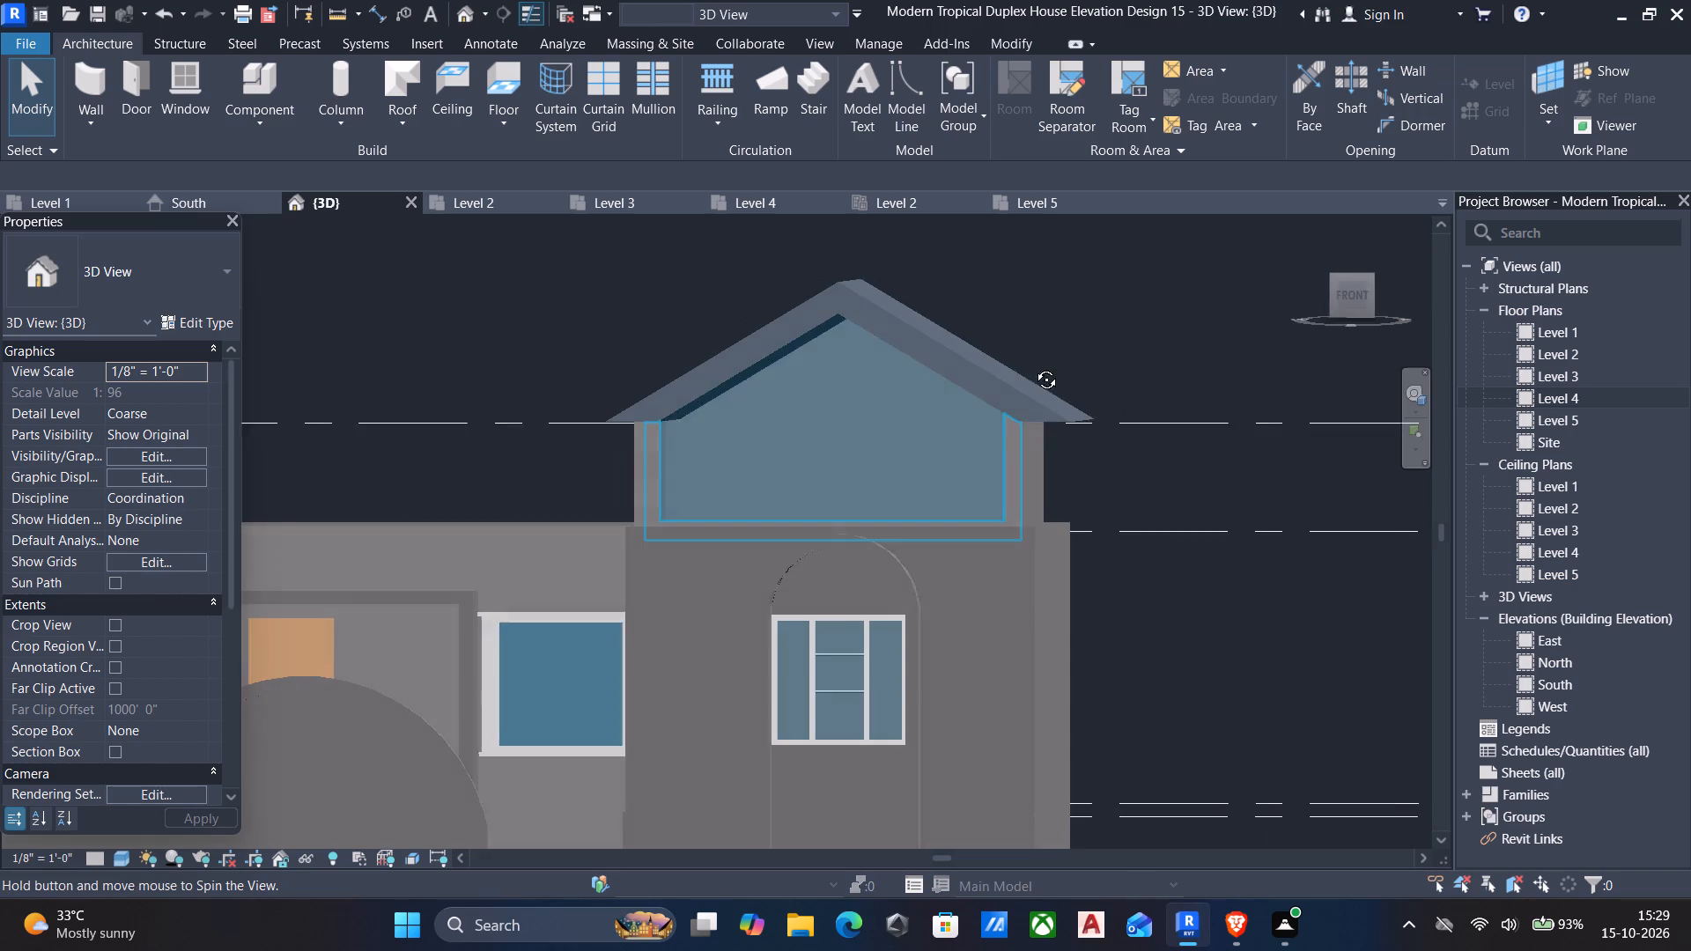
{"action": "middle_click_drag", "start_coordinate": [1033, 366], "coordinate": [1057, 362], "text": "shift"}
{"action": "scroll", "coordinate": [956, 466], "scroll_direction": "up", "scroll_amount": 3}
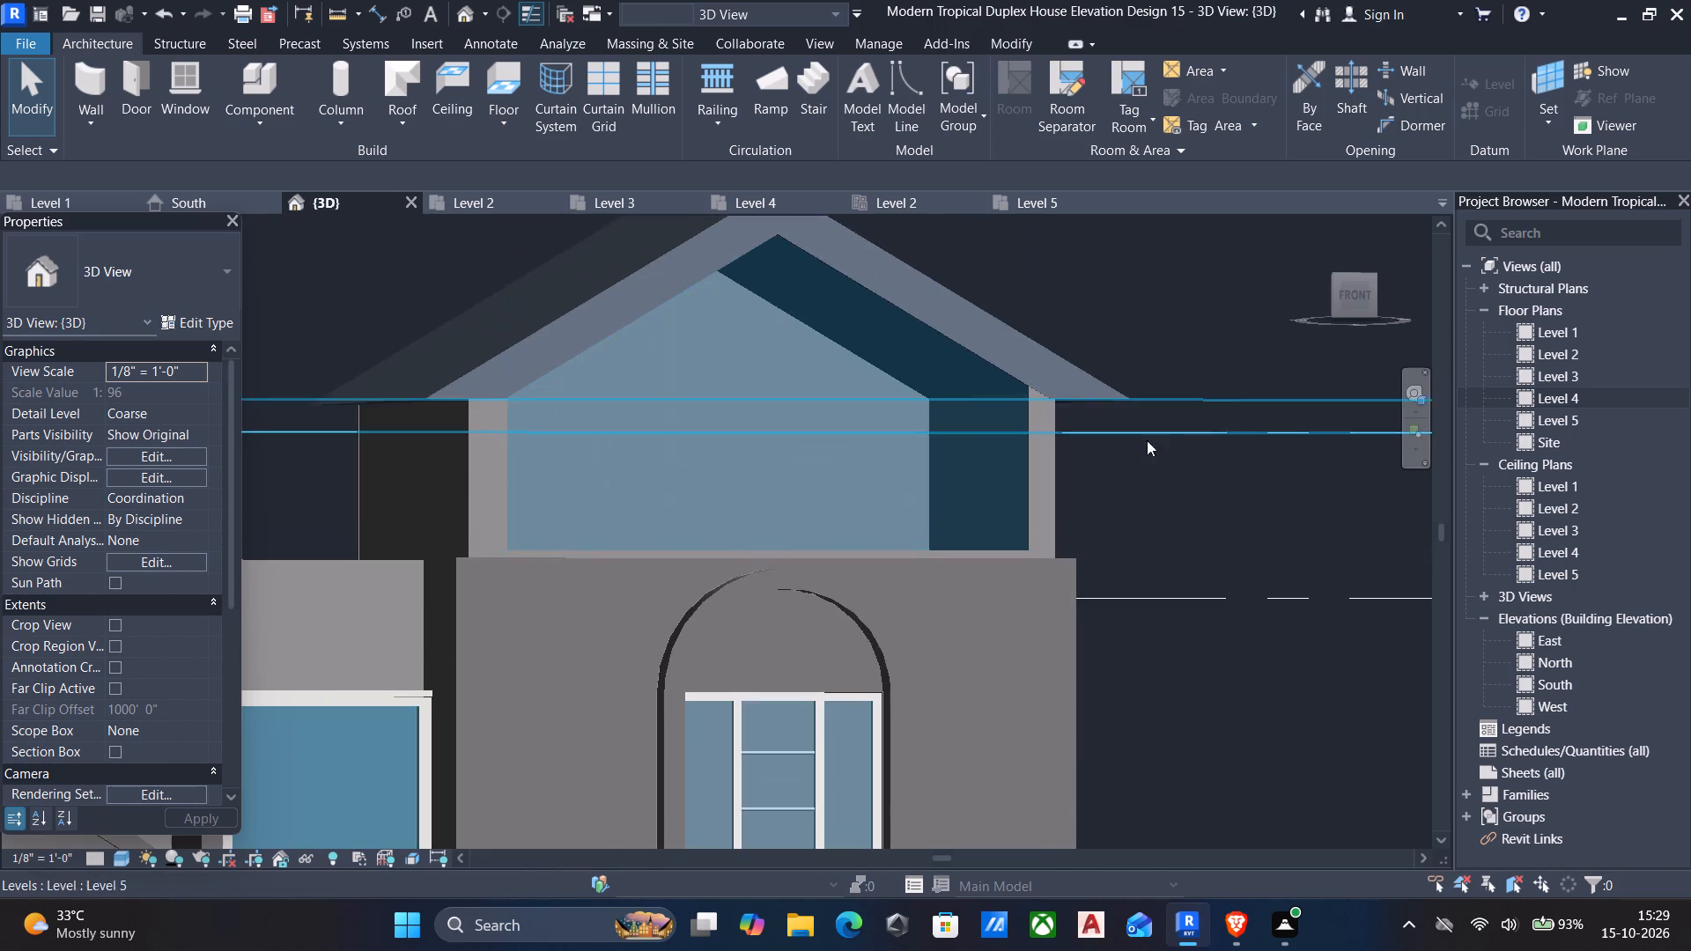
{"action": "left_click", "coordinate": [1354, 297]}
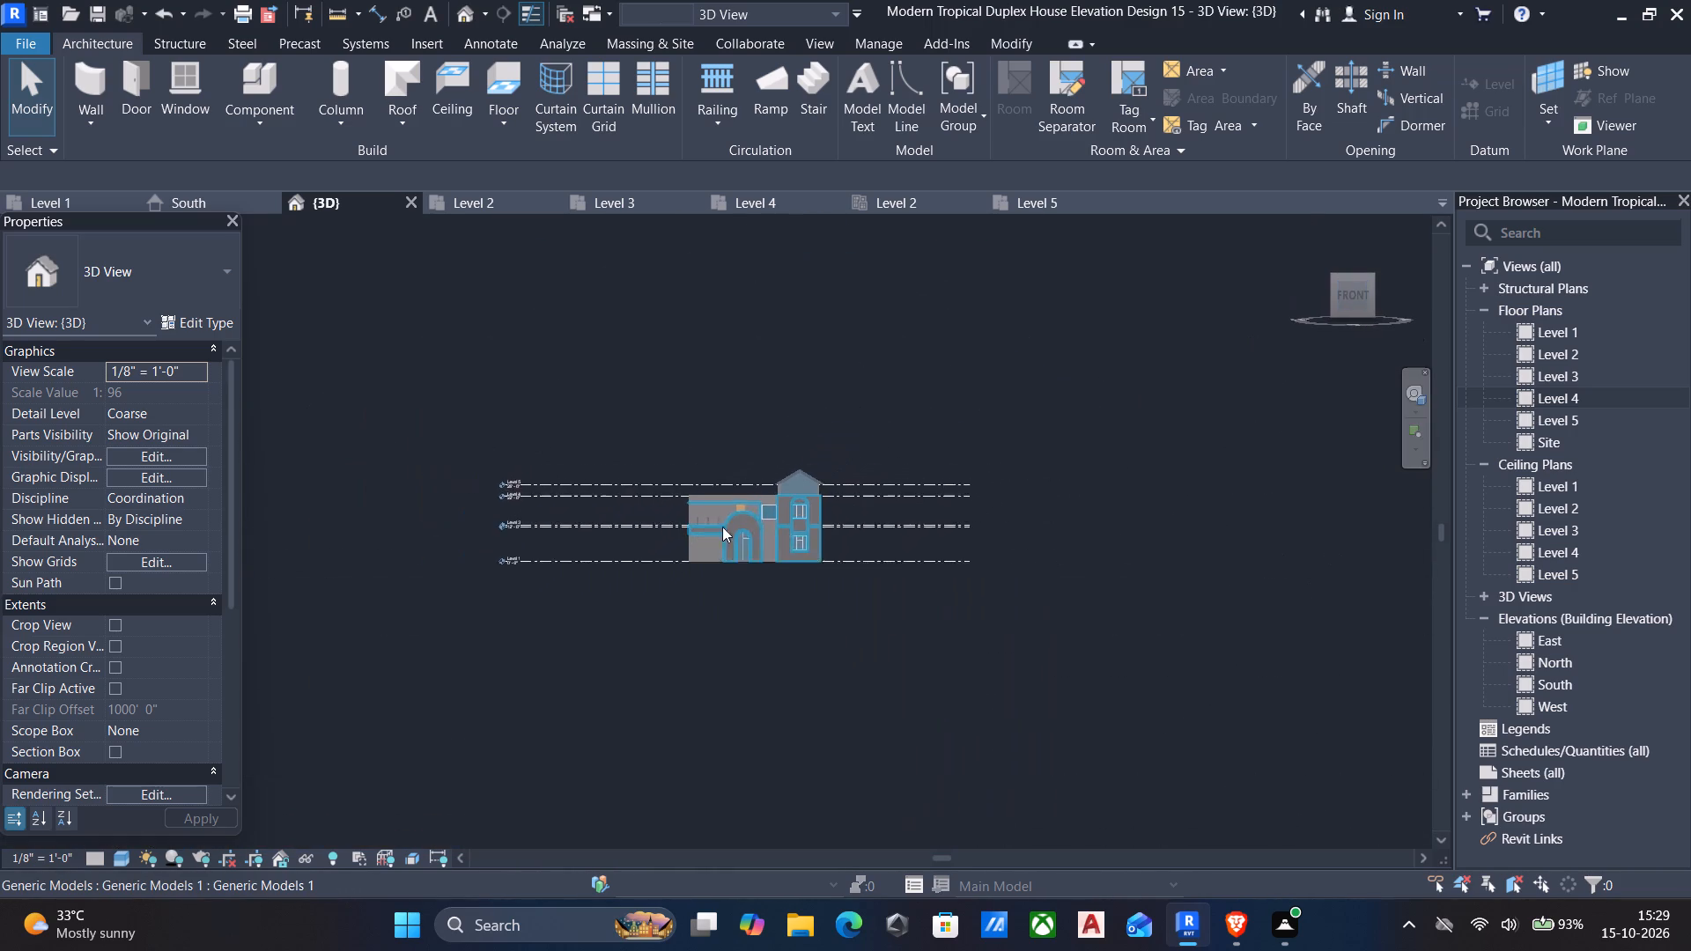
{"action": "scroll", "coordinate": [731, 527], "scroll_direction": "up", "scroll_amount": 5}
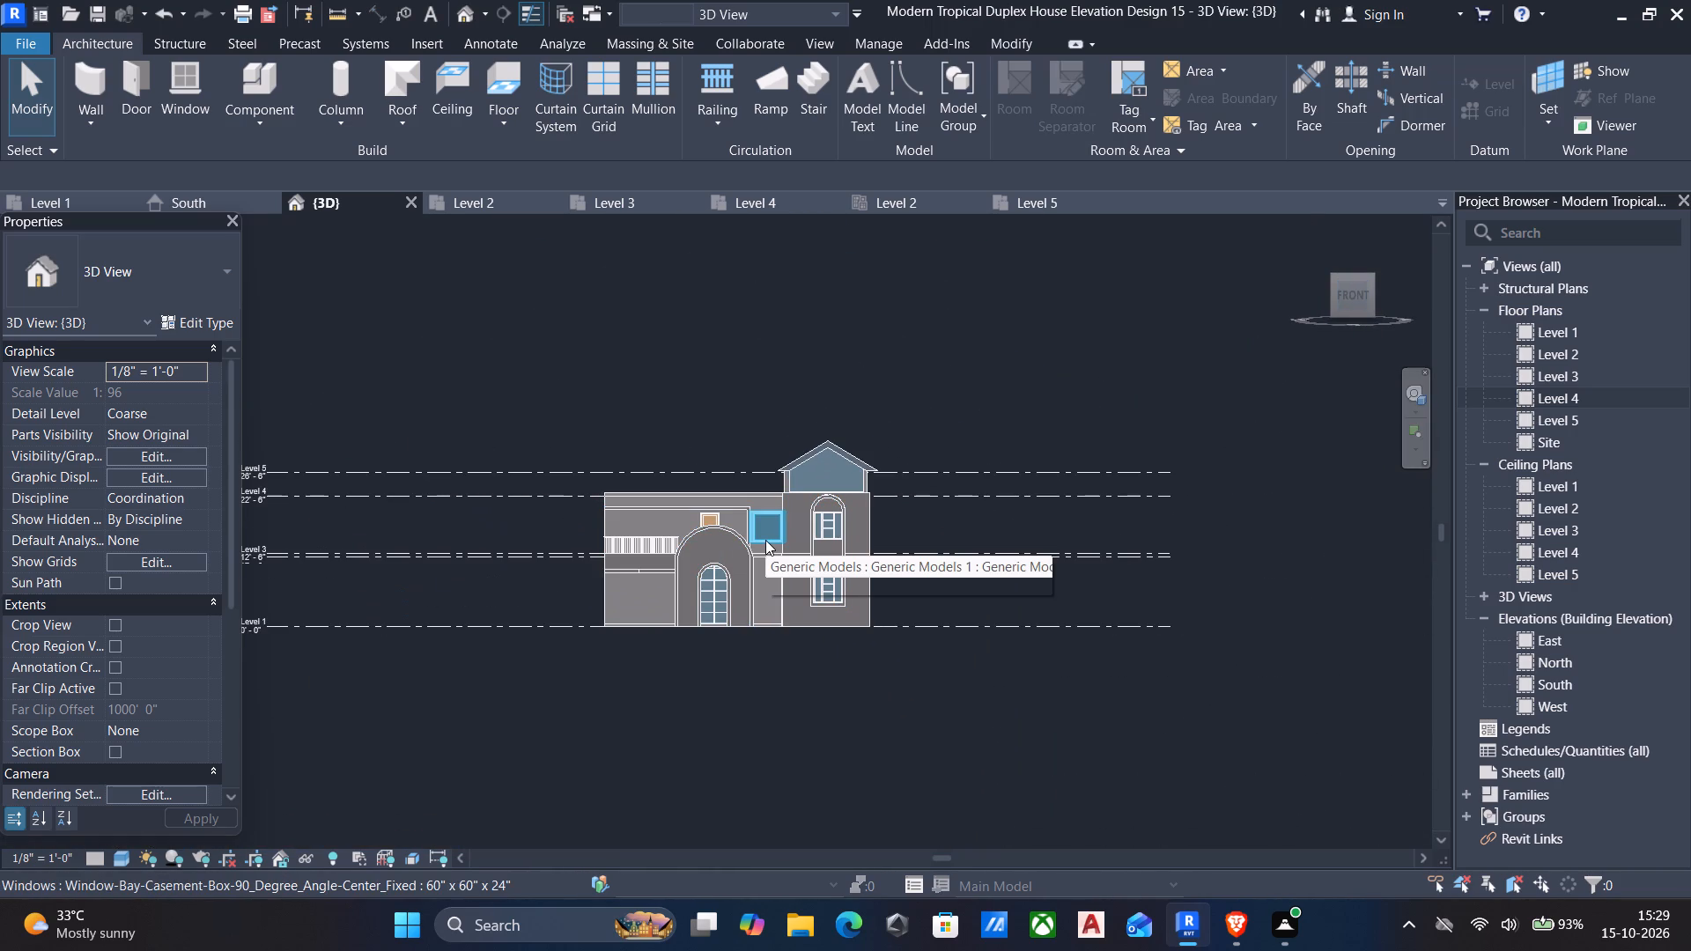
{"action": "scroll", "coordinate": [801, 485], "scroll_direction": "up", "scroll_amount": 4}
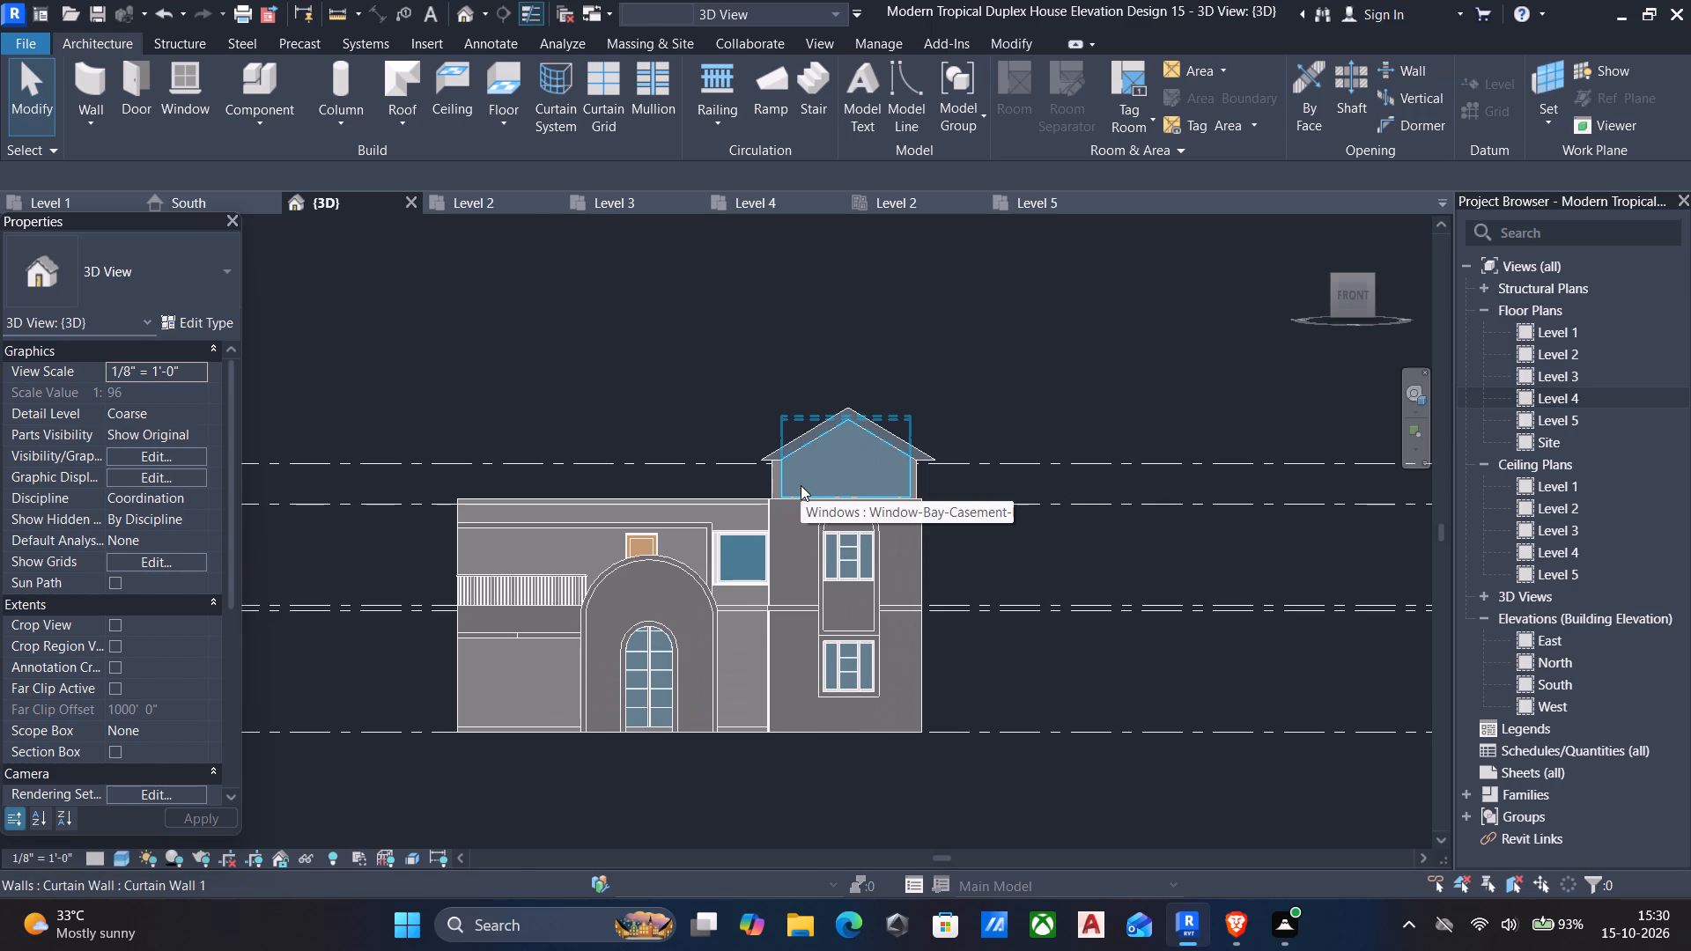
{"action": "scroll", "coordinate": [801, 485], "scroll_direction": "down", "scroll_amount": 4}
{"action": "middle_click_drag", "start_coordinate": [801, 485], "coordinate": [921, 496]}
{"action": "scroll", "coordinate": [876, 499], "scroll_direction": "down", "scroll_amount": 2}
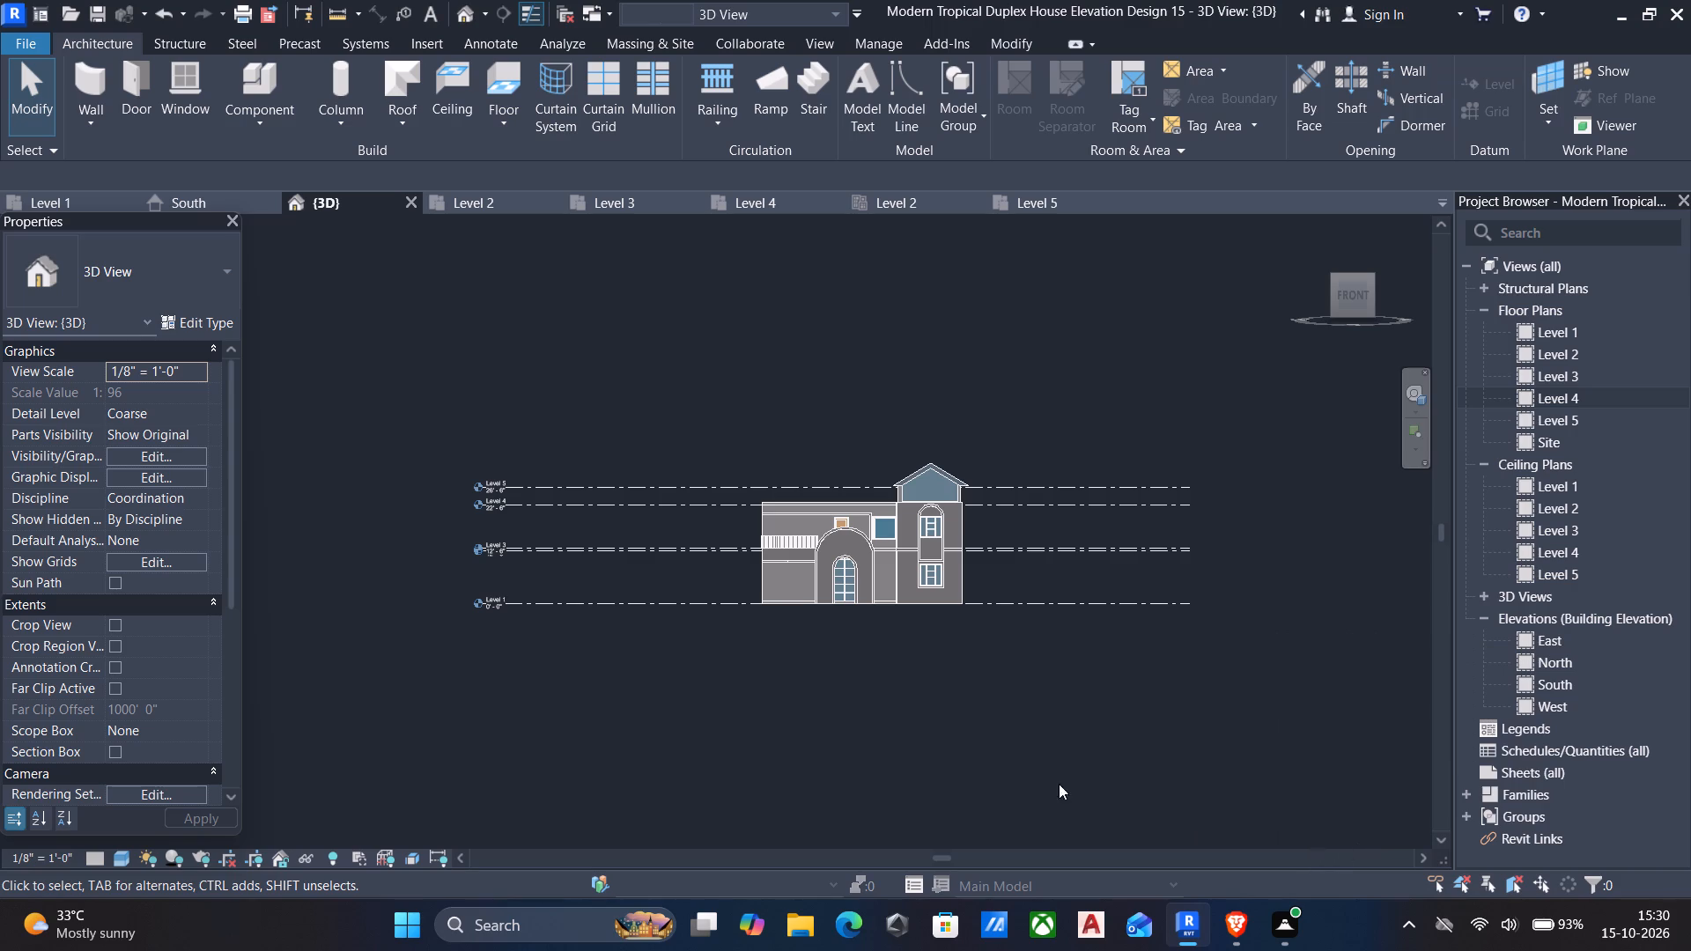
{"action": "middle_click_drag", "start_coordinate": [919, 719], "coordinate": [809, 758], "text": "shift"}
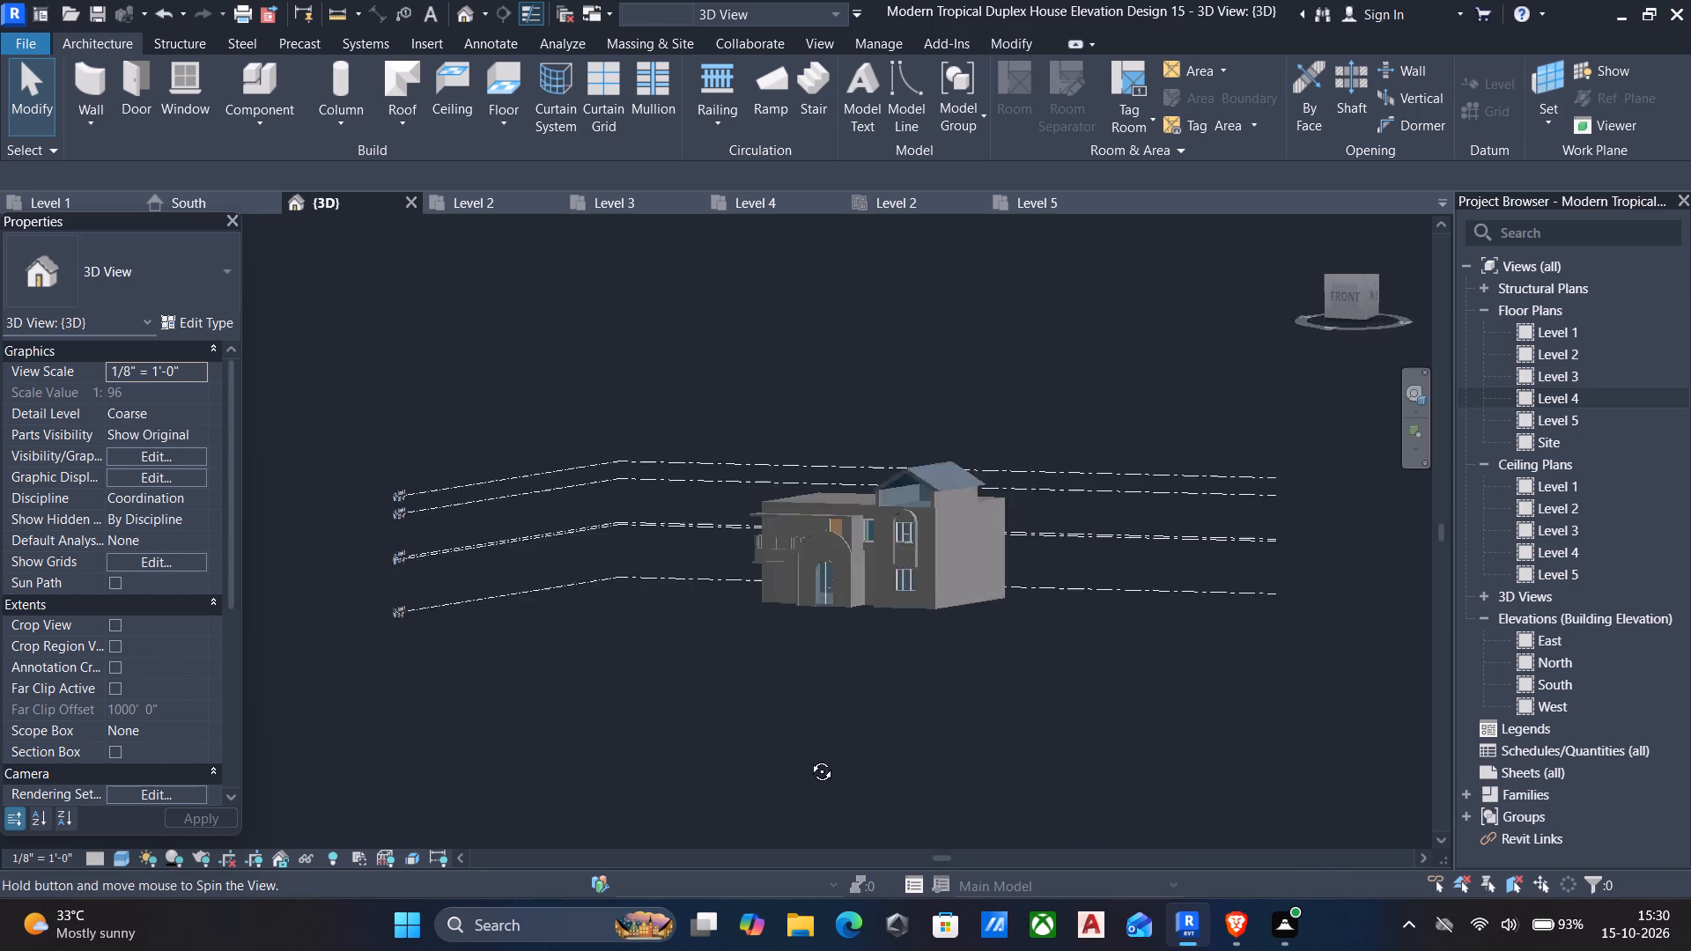
{"action": "middle_click_drag", "start_coordinate": [809, 758], "coordinate": [1039, 761], "text": "shift"}
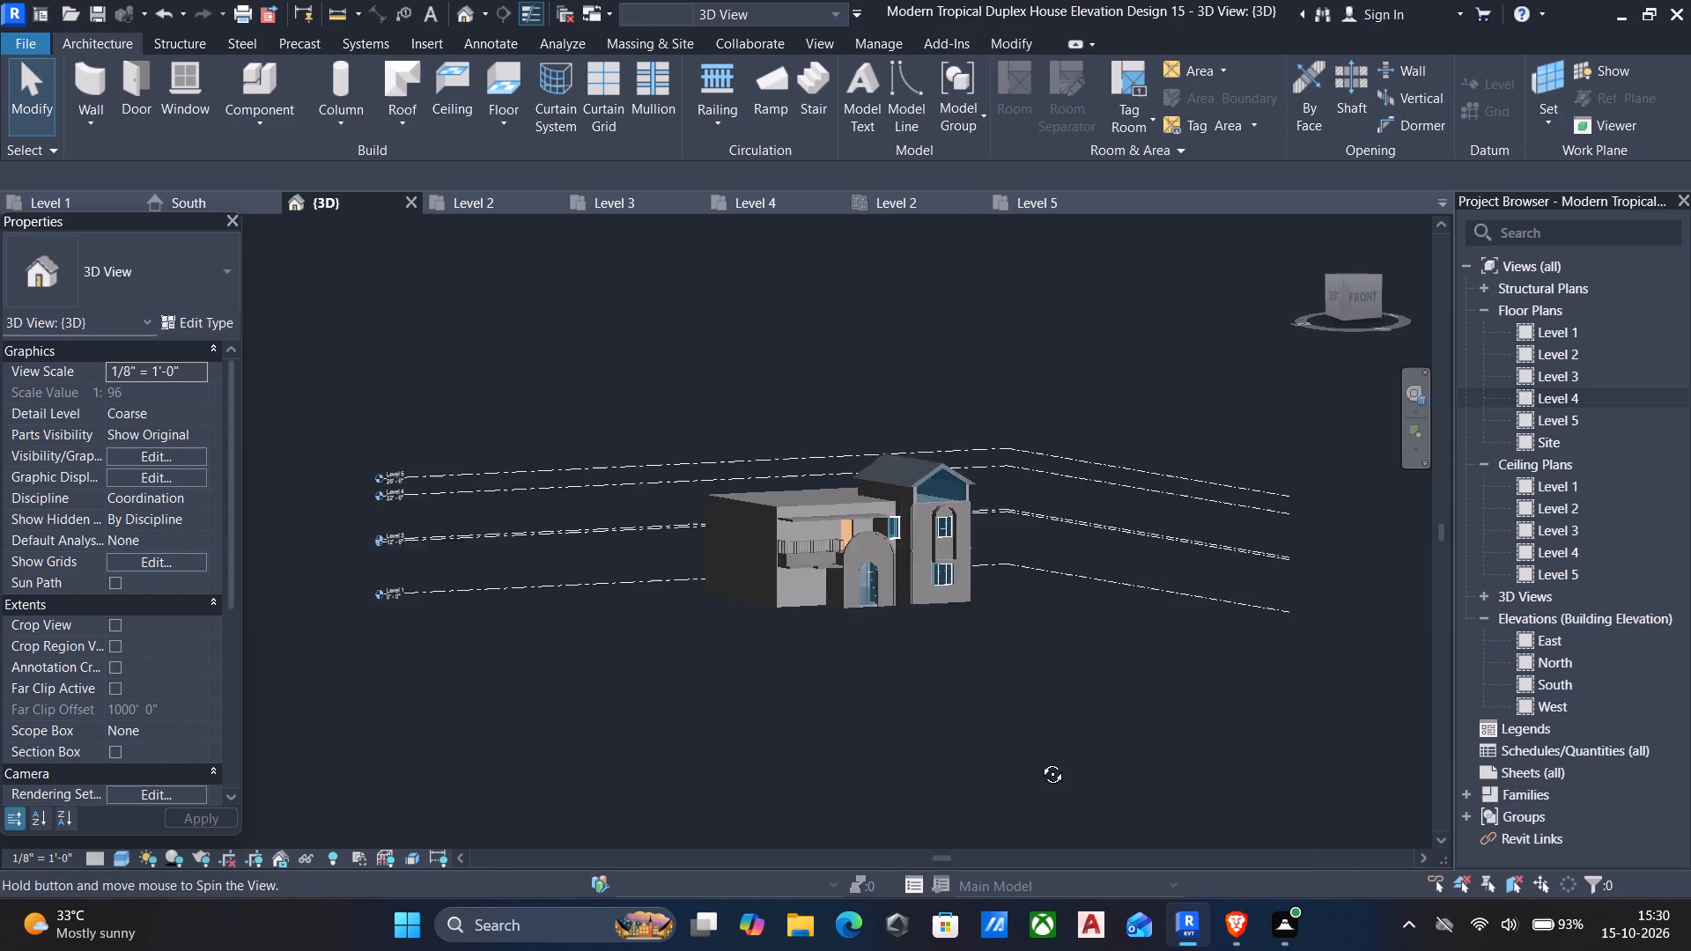
{"action": "middle_click_drag", "start_coordinate": [1039, 761], "coordinate": [1064, 784], "text": "shift"}
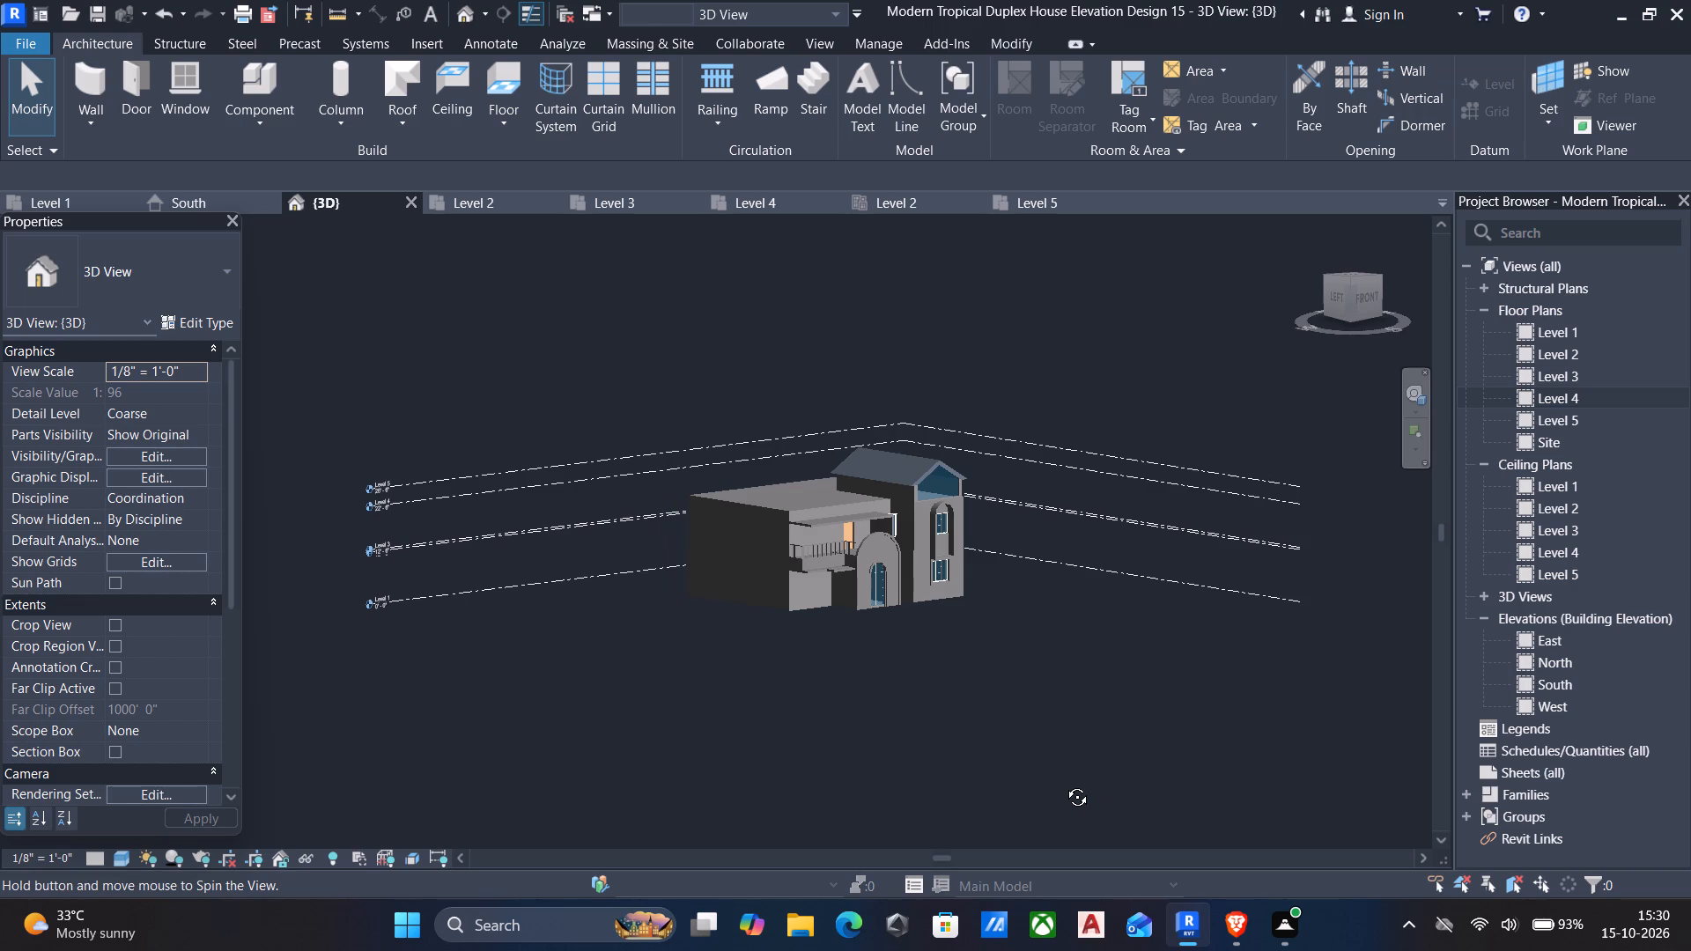
{"action": "middle_click_drag", "start_coordinate": [1064, 784], "coordinate": [1069, 826], "text": "shift"}
{"action": "middle_click_drag", "start_coordinate": [1069, 826], "coordinate": [1050, 841], "text": "shift"}
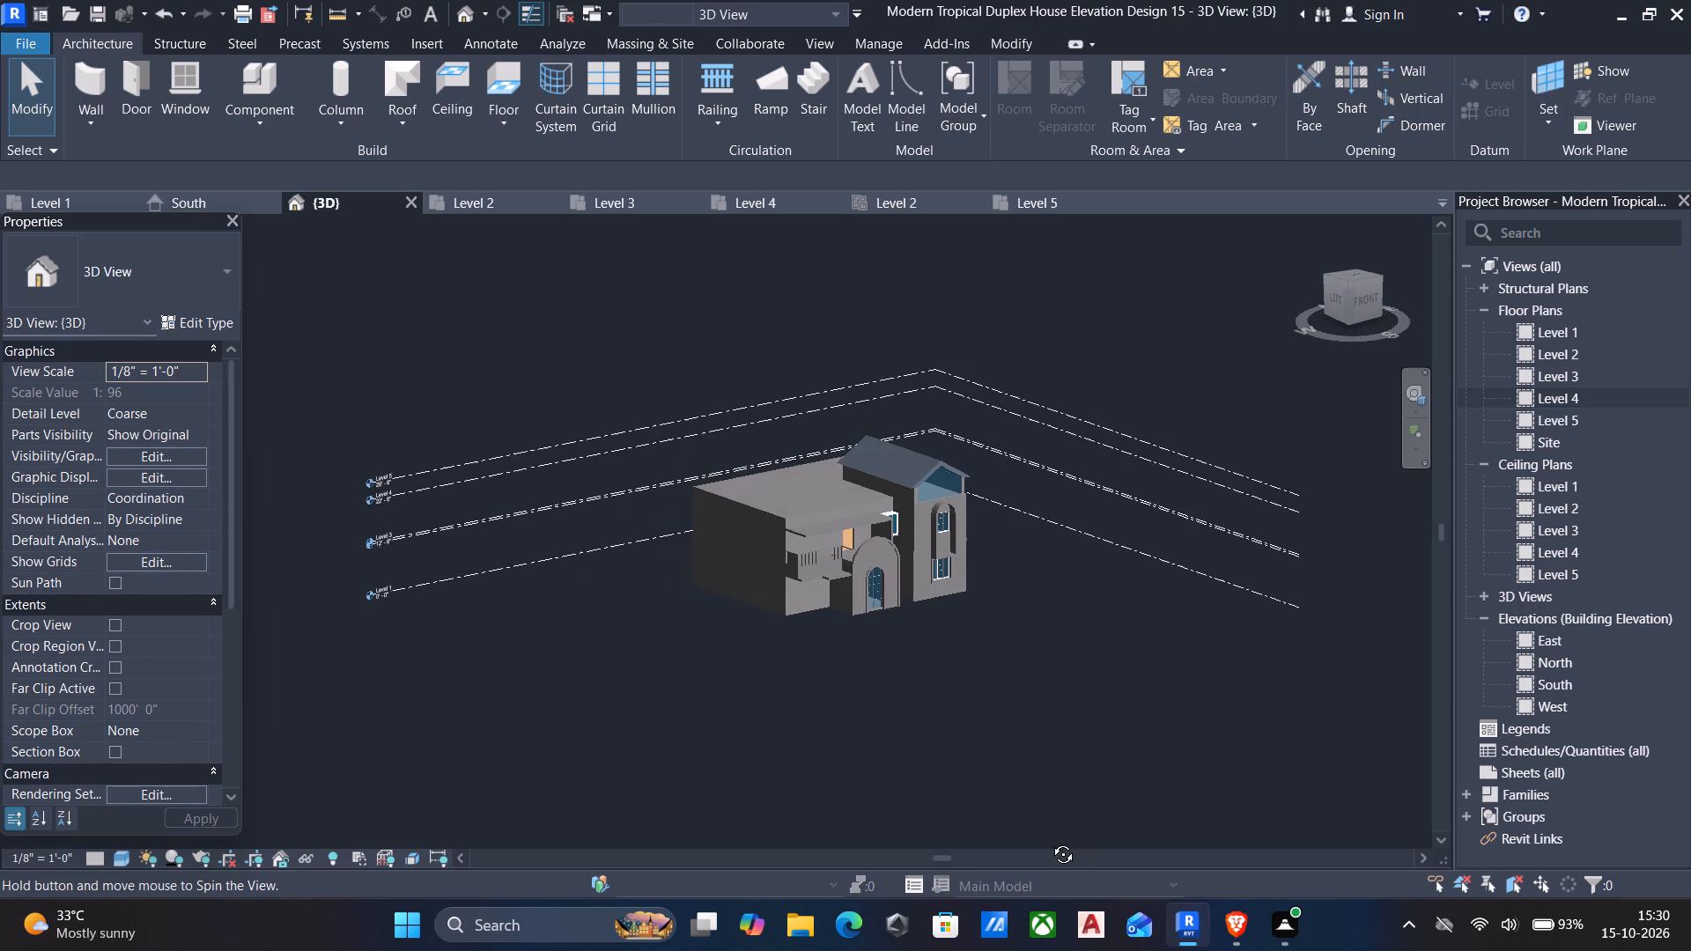
{"action": "middle_click_drag", "start_coordinate": [1050, 841], "coordinate": [1167, 792], "text": "shift"}
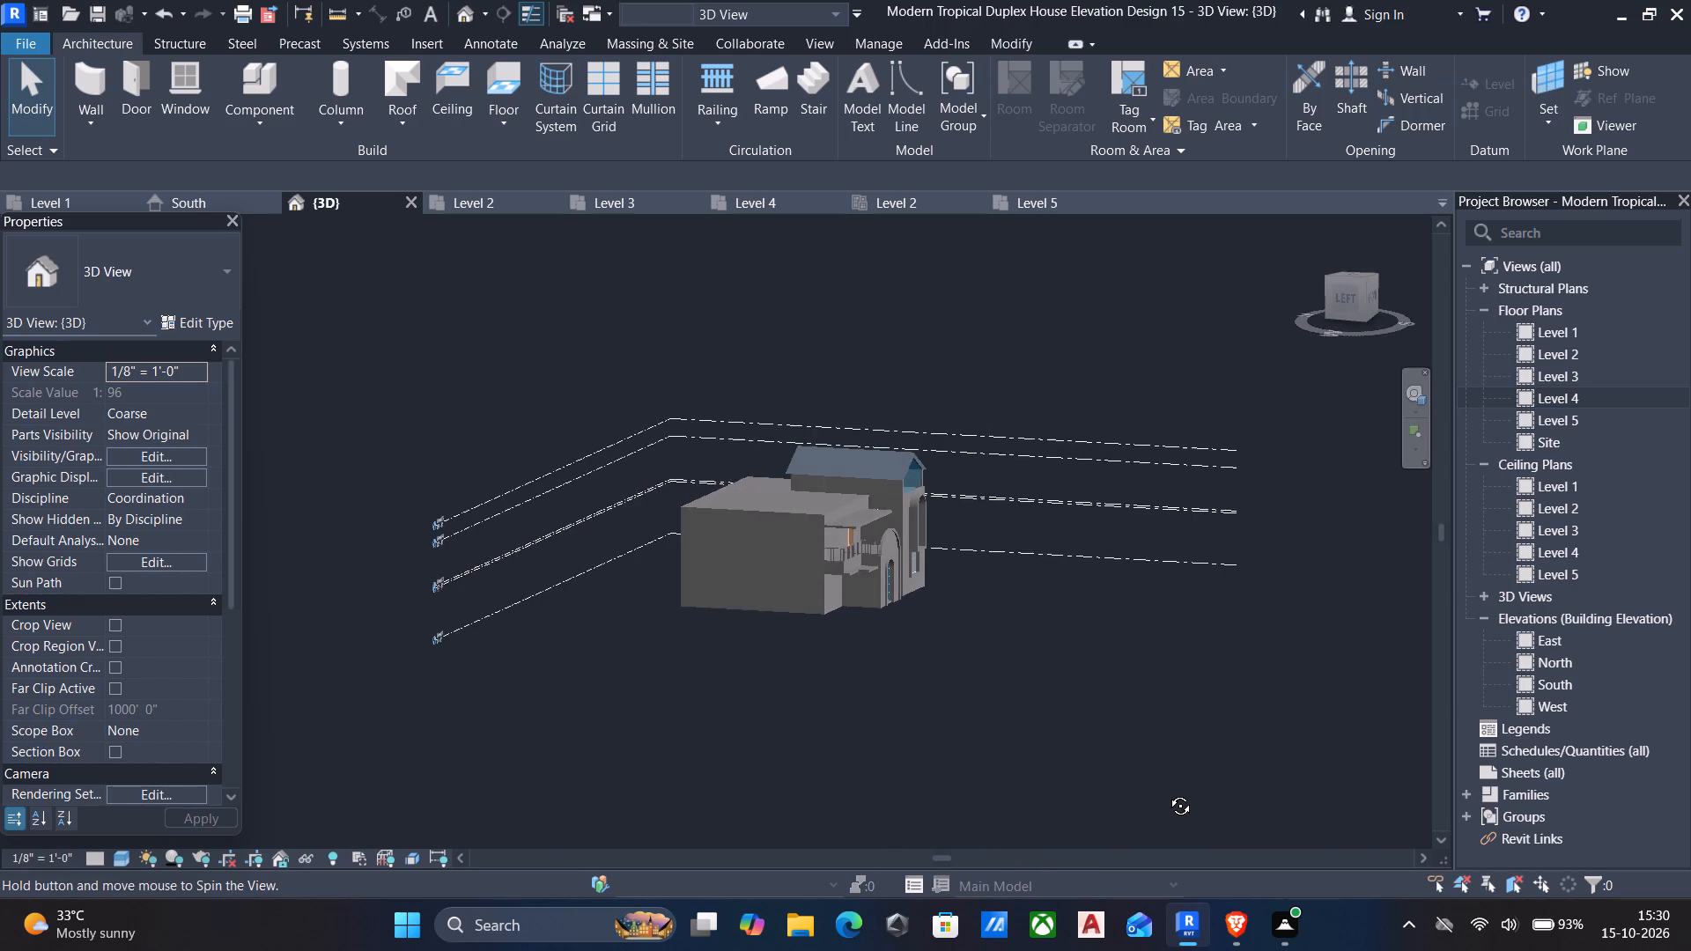
{"action": "middle_click_drag", "start_coordinate": [1167, 792], "coordinate": [1197, 866], "text": "shift"}
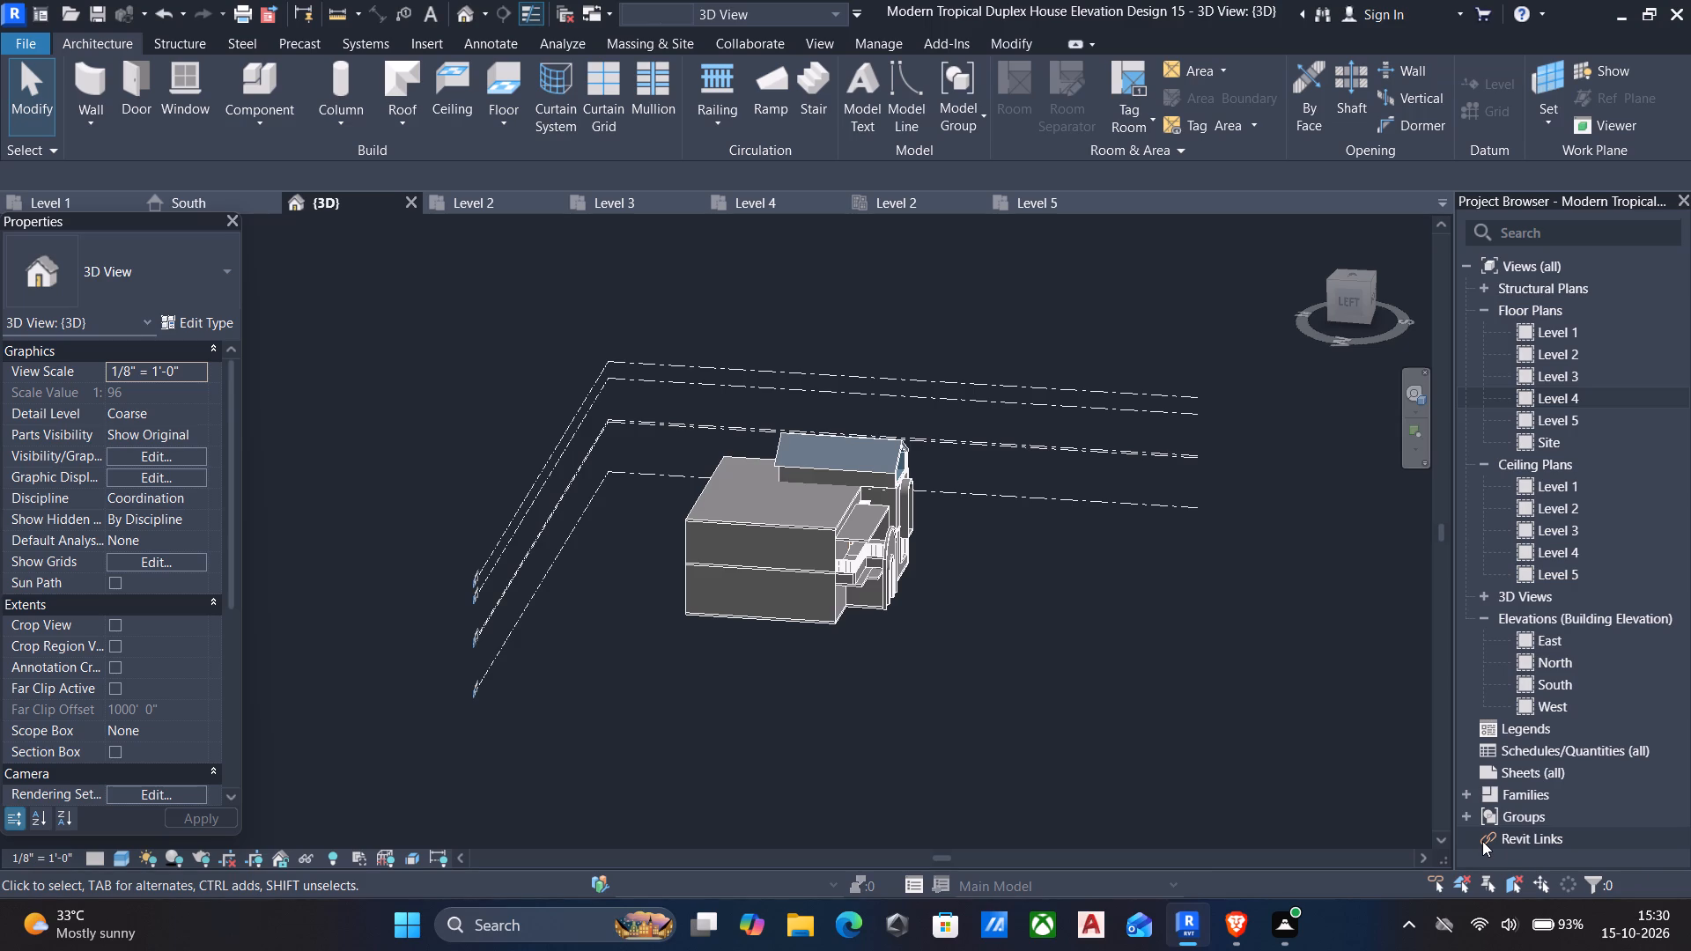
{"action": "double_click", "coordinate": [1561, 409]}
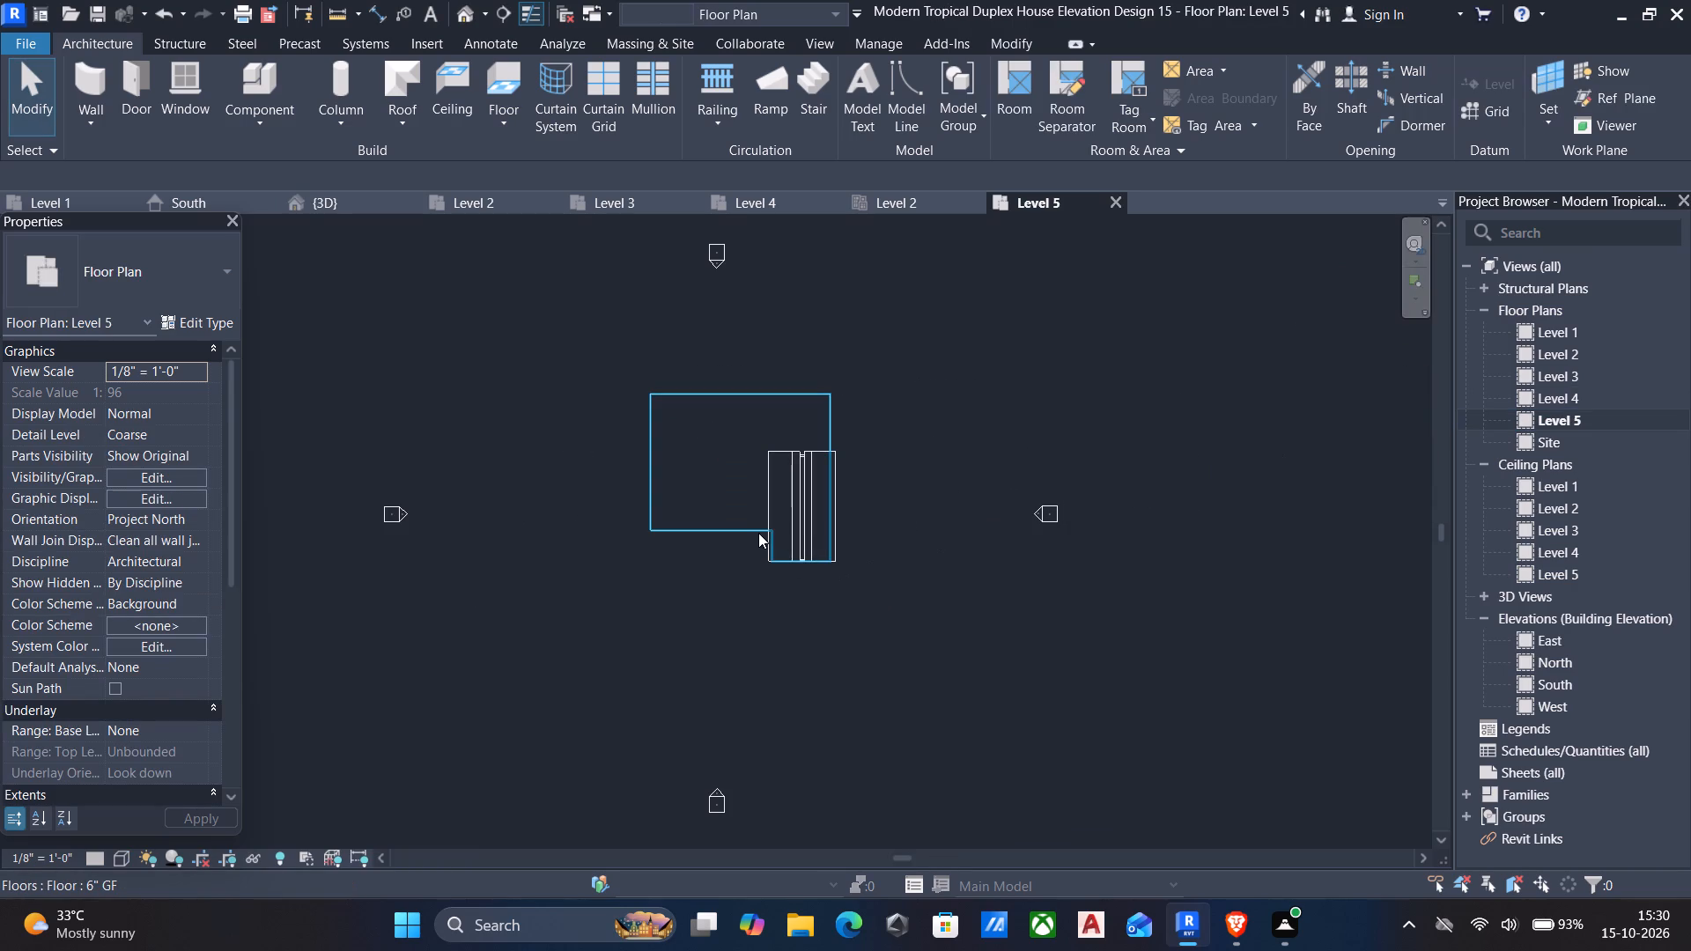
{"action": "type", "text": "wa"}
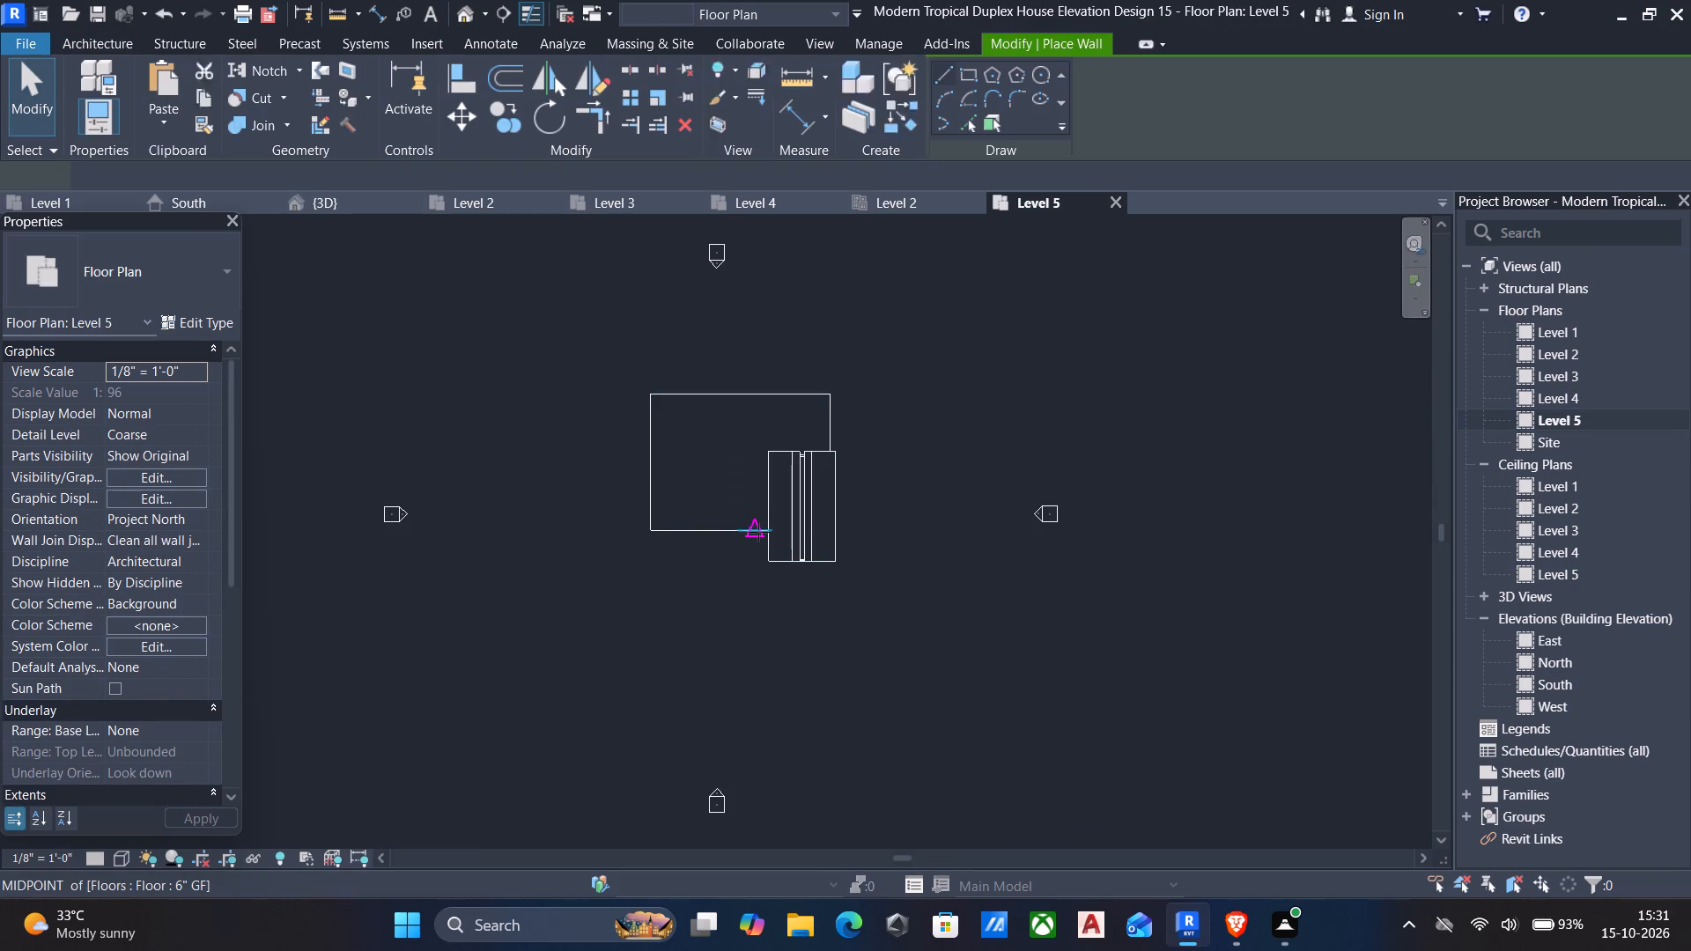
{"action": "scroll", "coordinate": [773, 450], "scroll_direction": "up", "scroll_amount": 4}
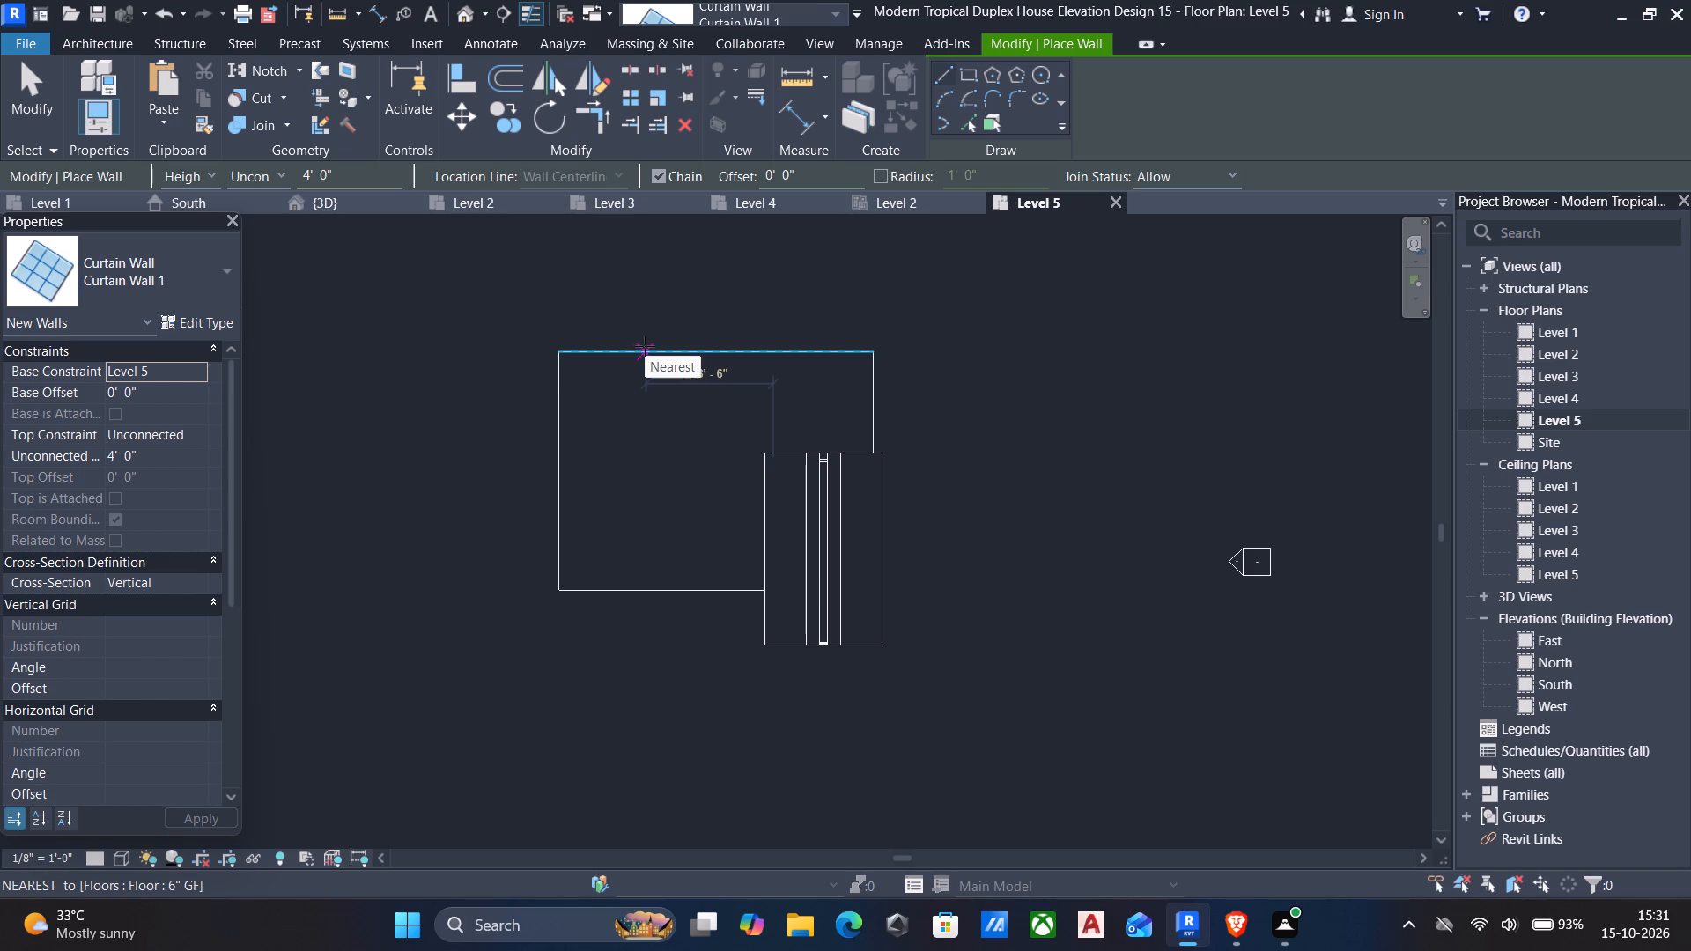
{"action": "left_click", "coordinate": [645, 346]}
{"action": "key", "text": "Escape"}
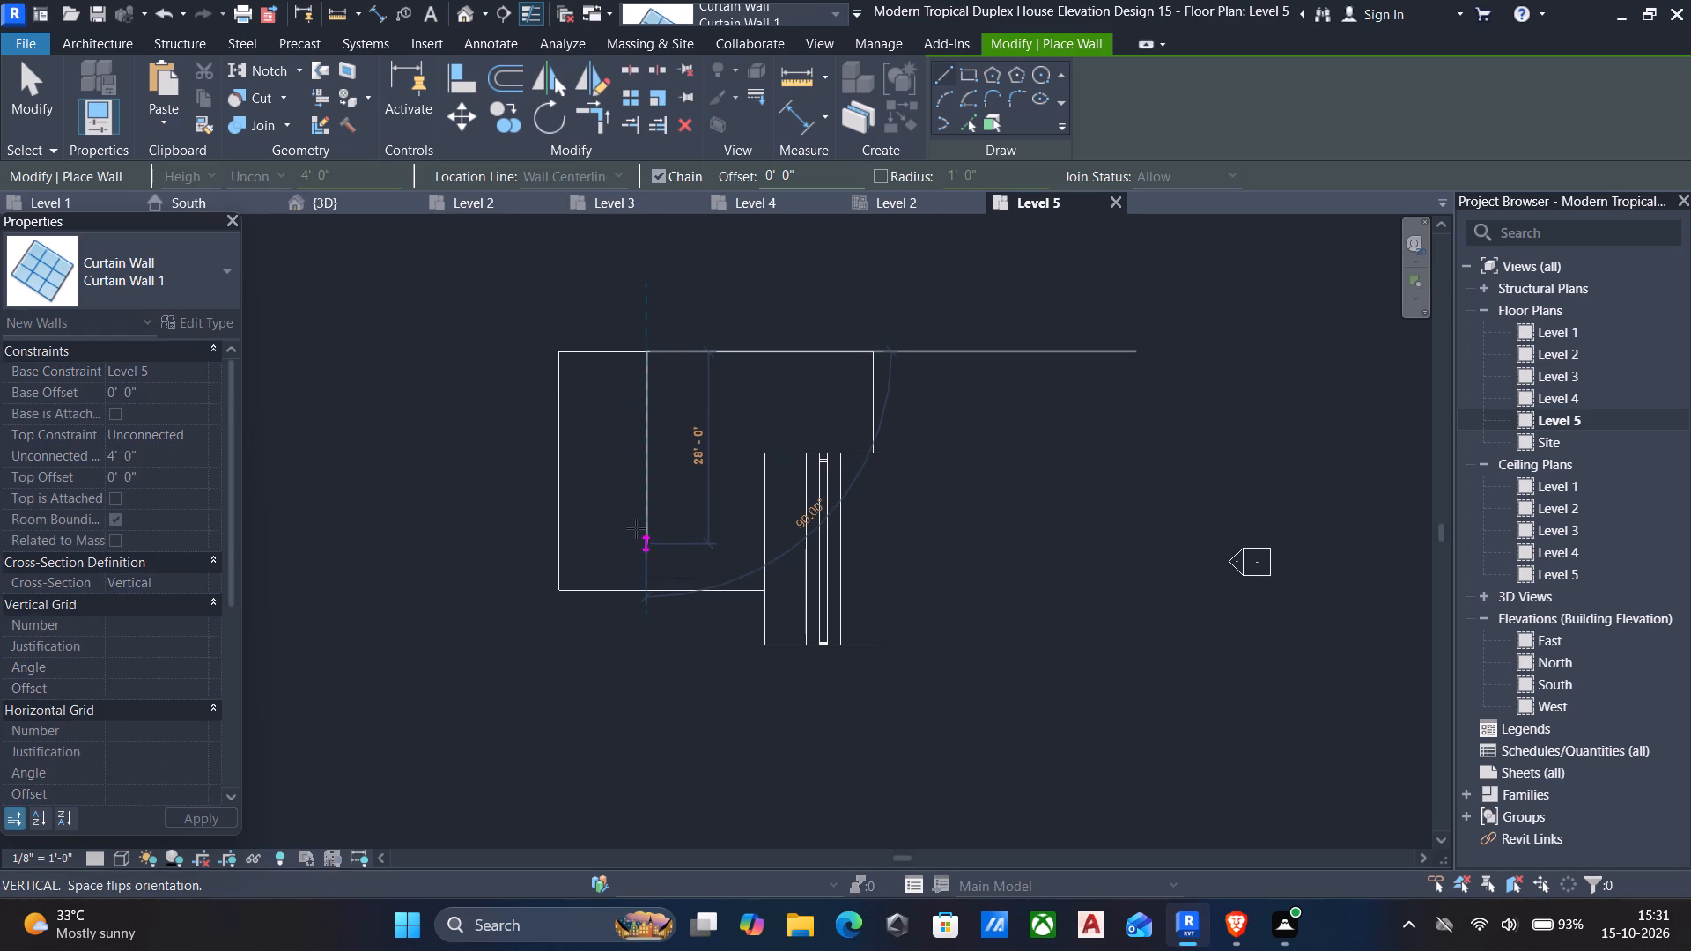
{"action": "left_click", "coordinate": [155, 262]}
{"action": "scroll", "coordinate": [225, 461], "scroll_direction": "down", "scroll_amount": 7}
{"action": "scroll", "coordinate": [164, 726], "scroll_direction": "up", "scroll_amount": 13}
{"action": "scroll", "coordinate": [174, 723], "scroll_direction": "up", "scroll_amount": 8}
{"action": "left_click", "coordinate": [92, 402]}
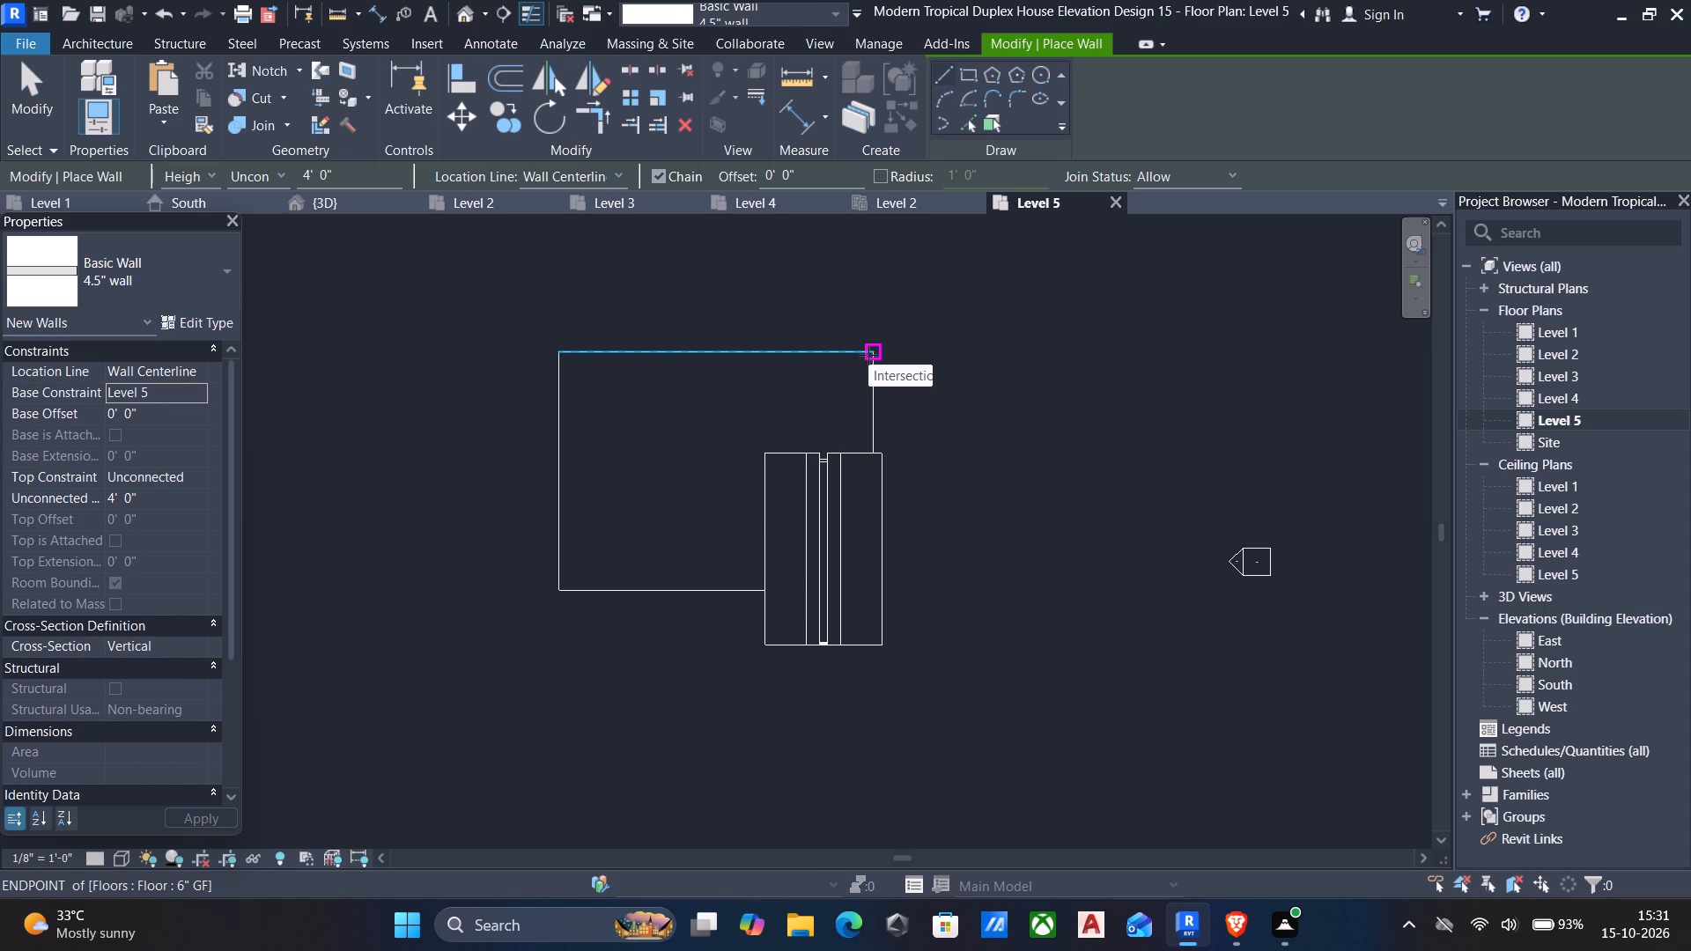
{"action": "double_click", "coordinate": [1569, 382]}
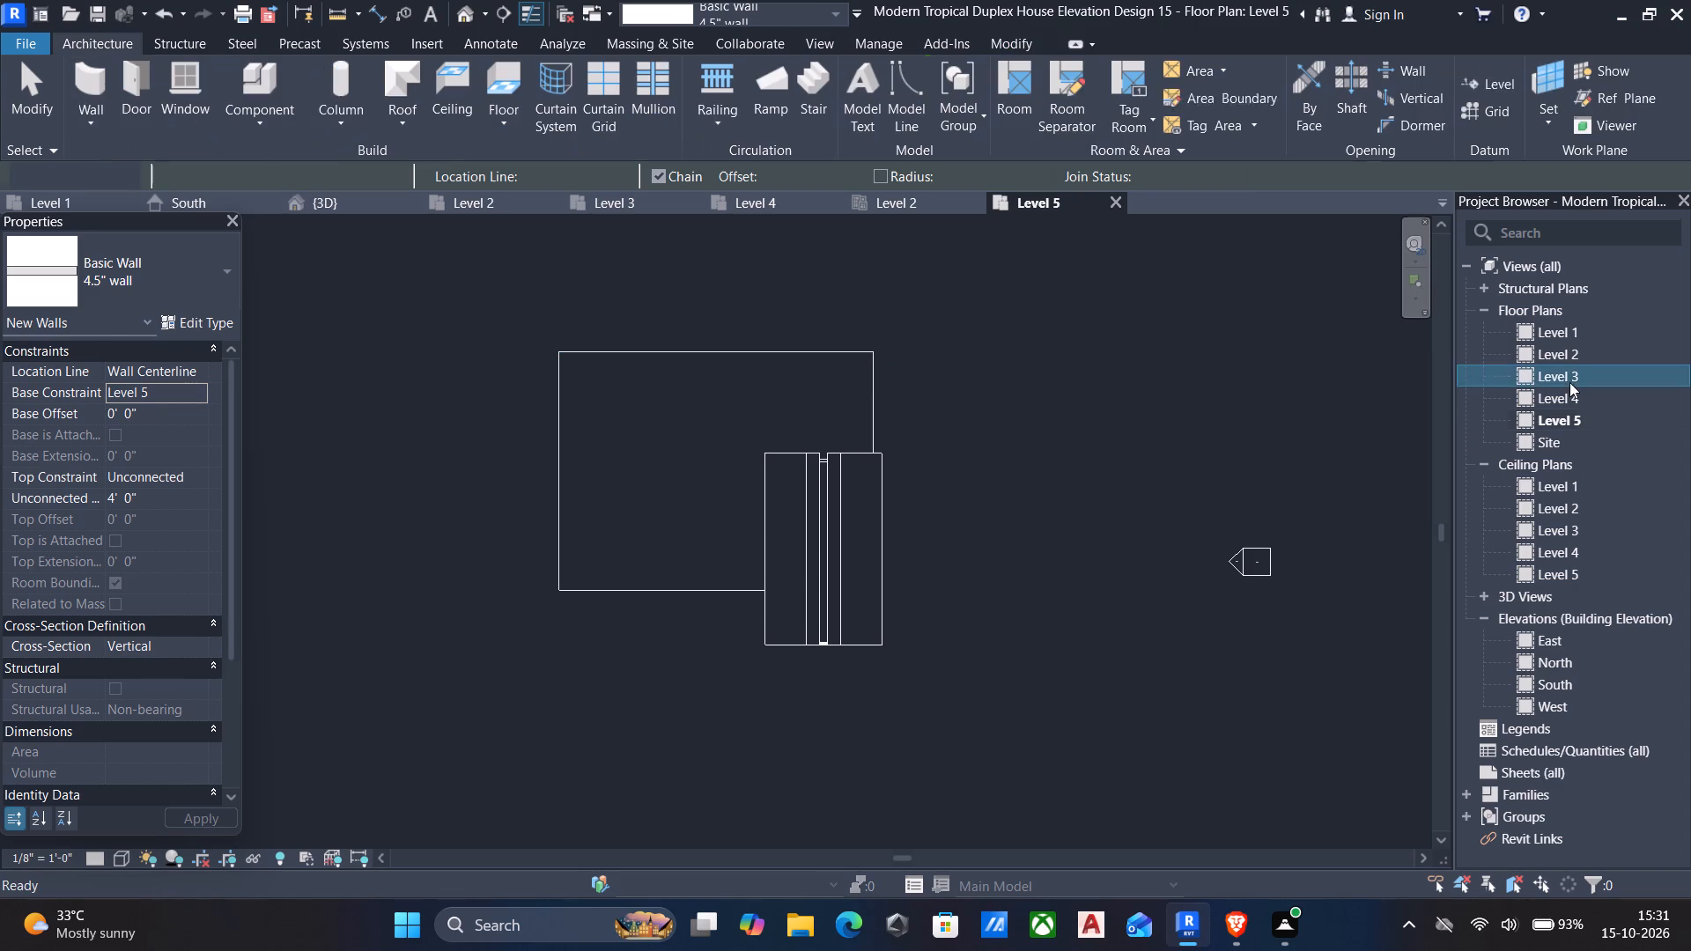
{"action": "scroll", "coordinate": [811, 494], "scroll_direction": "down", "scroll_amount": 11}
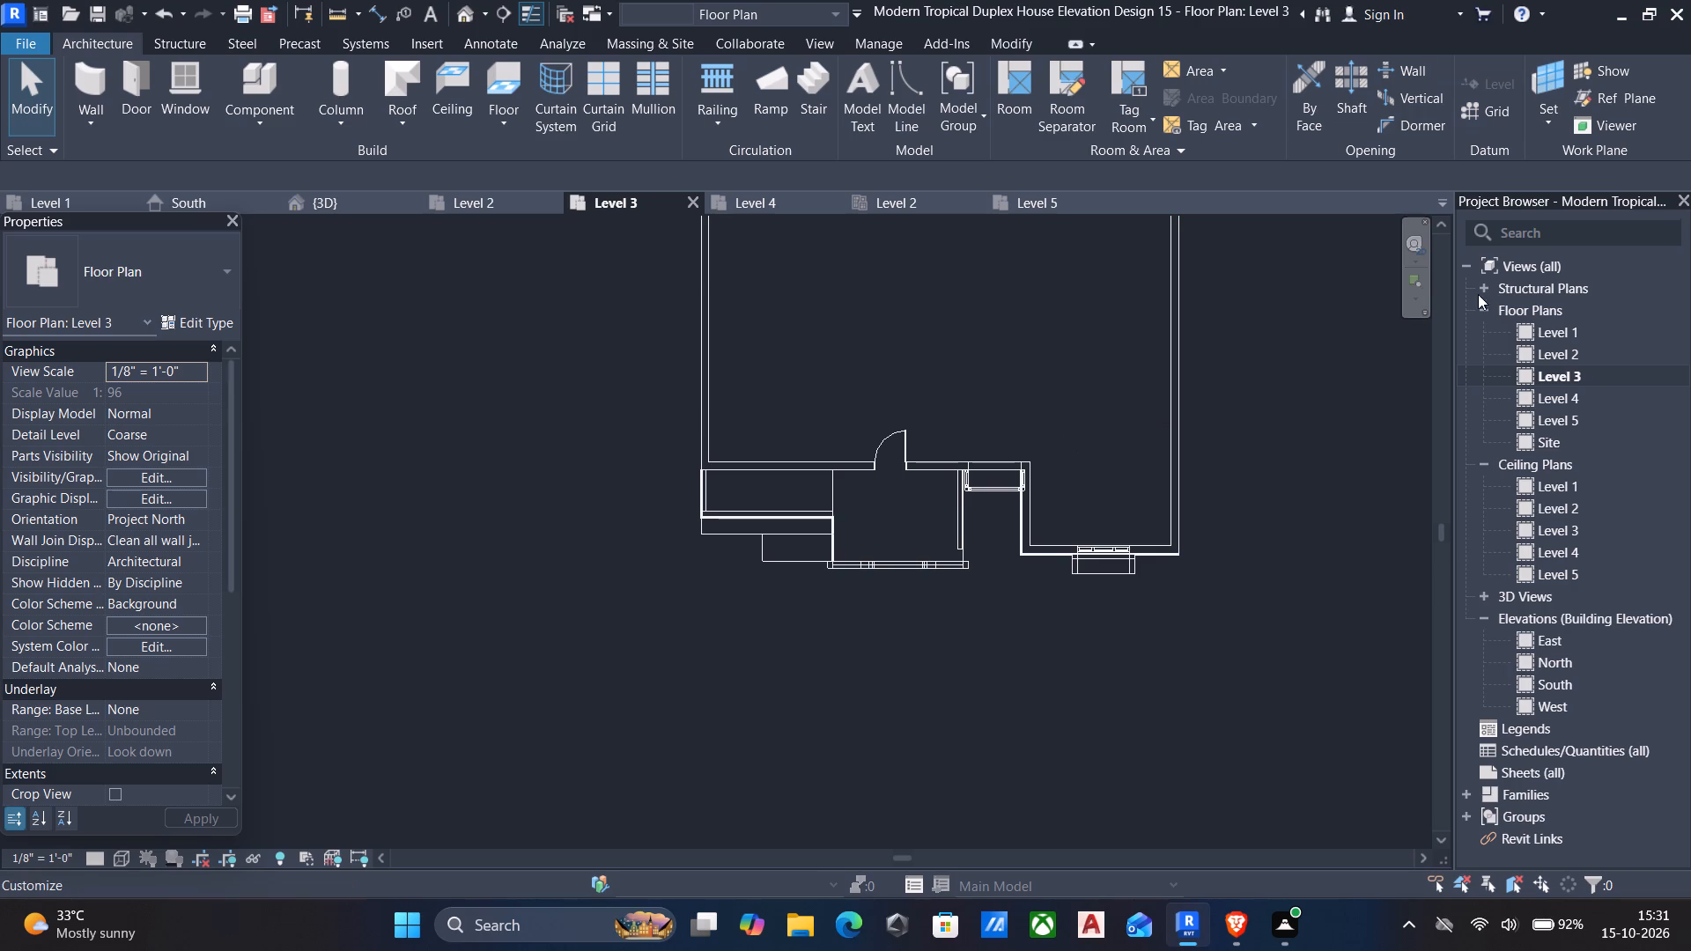
On the Level 4 plan, move the small gabled enclosure's rear wall forward until it is 7' 5 1/2" from the front wall.
{"action": "double_click", "coordinate": [1587, 401]}
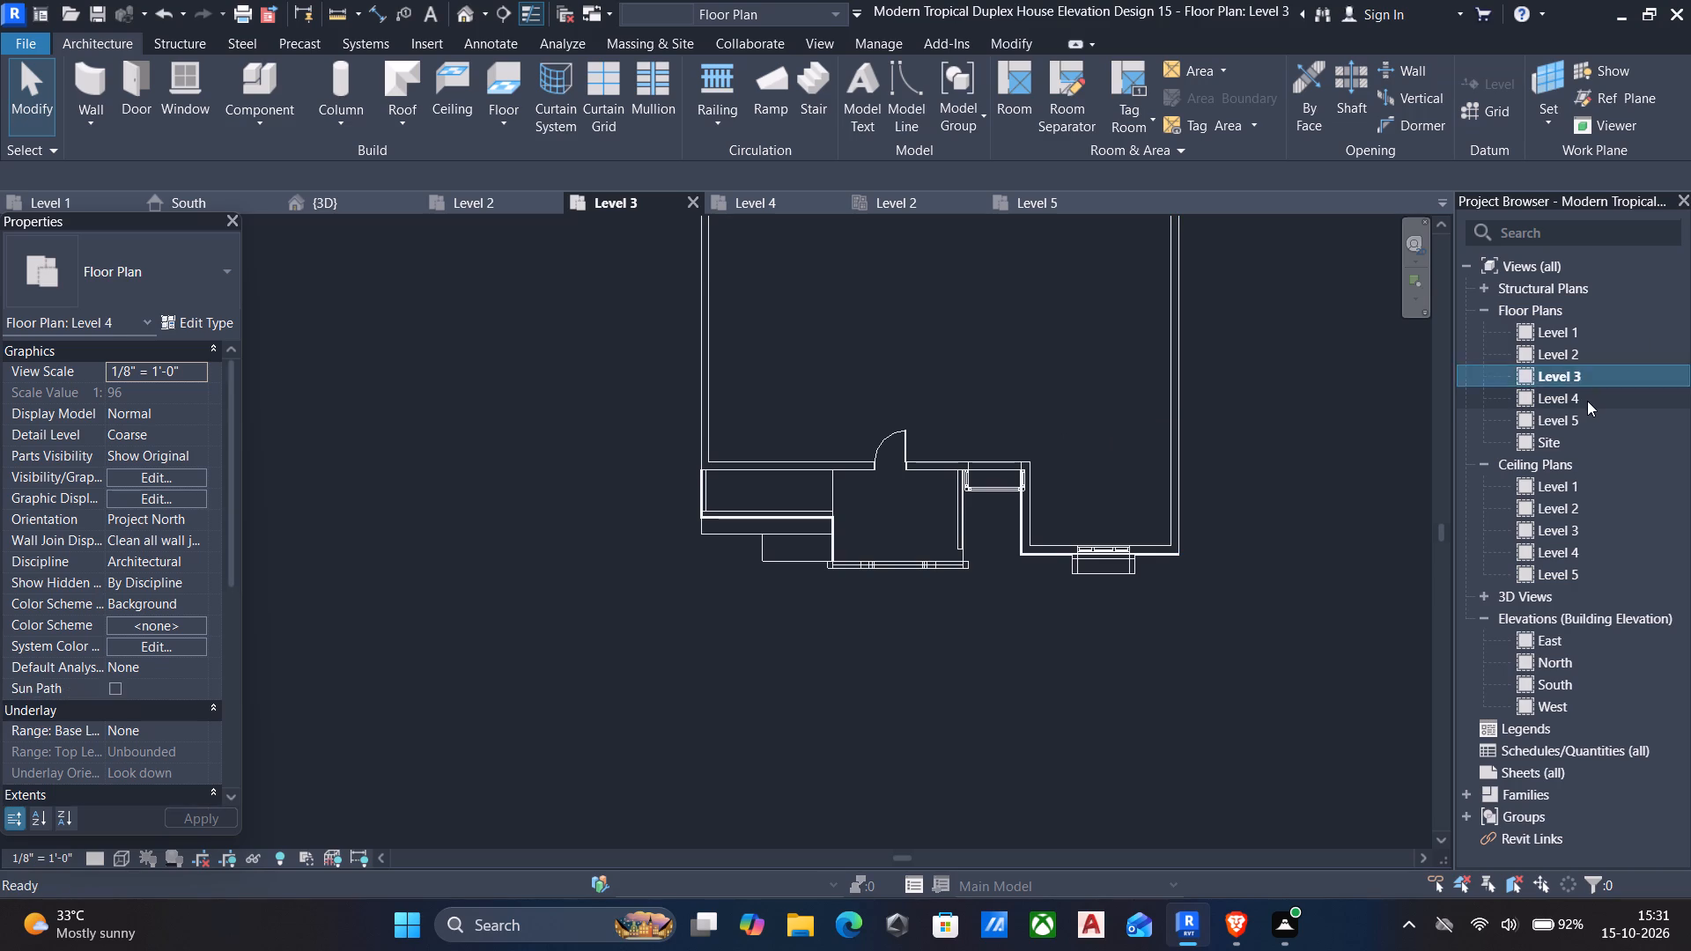
{"action": "scroll", "coordinate": [1224, 364], "scroll_direction": "down", "scroll_amount": 9}
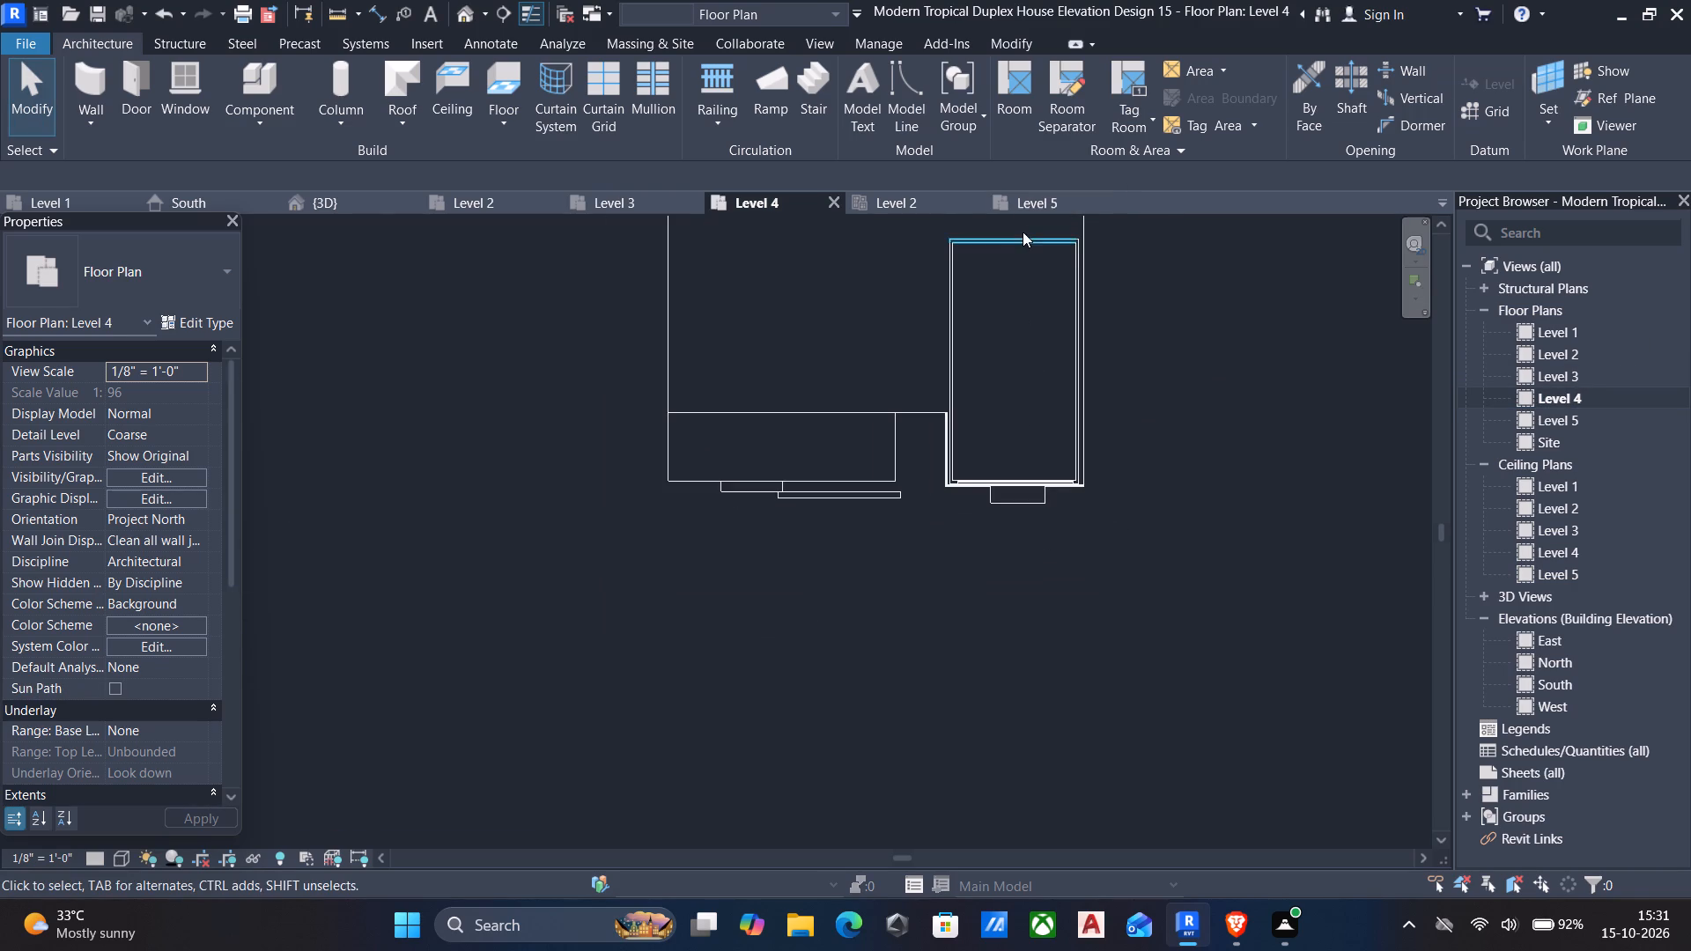
{"action": "left_click", "coordinate": [1023, 235]}
{"action": "middle_click_drag", "start_coordinate": [1006, 284], "coordinate": [995, 464]}
{"action": "scroll", "coordinate": [997, 465], "scroll_direction": "down", "scroll_amount": 1}
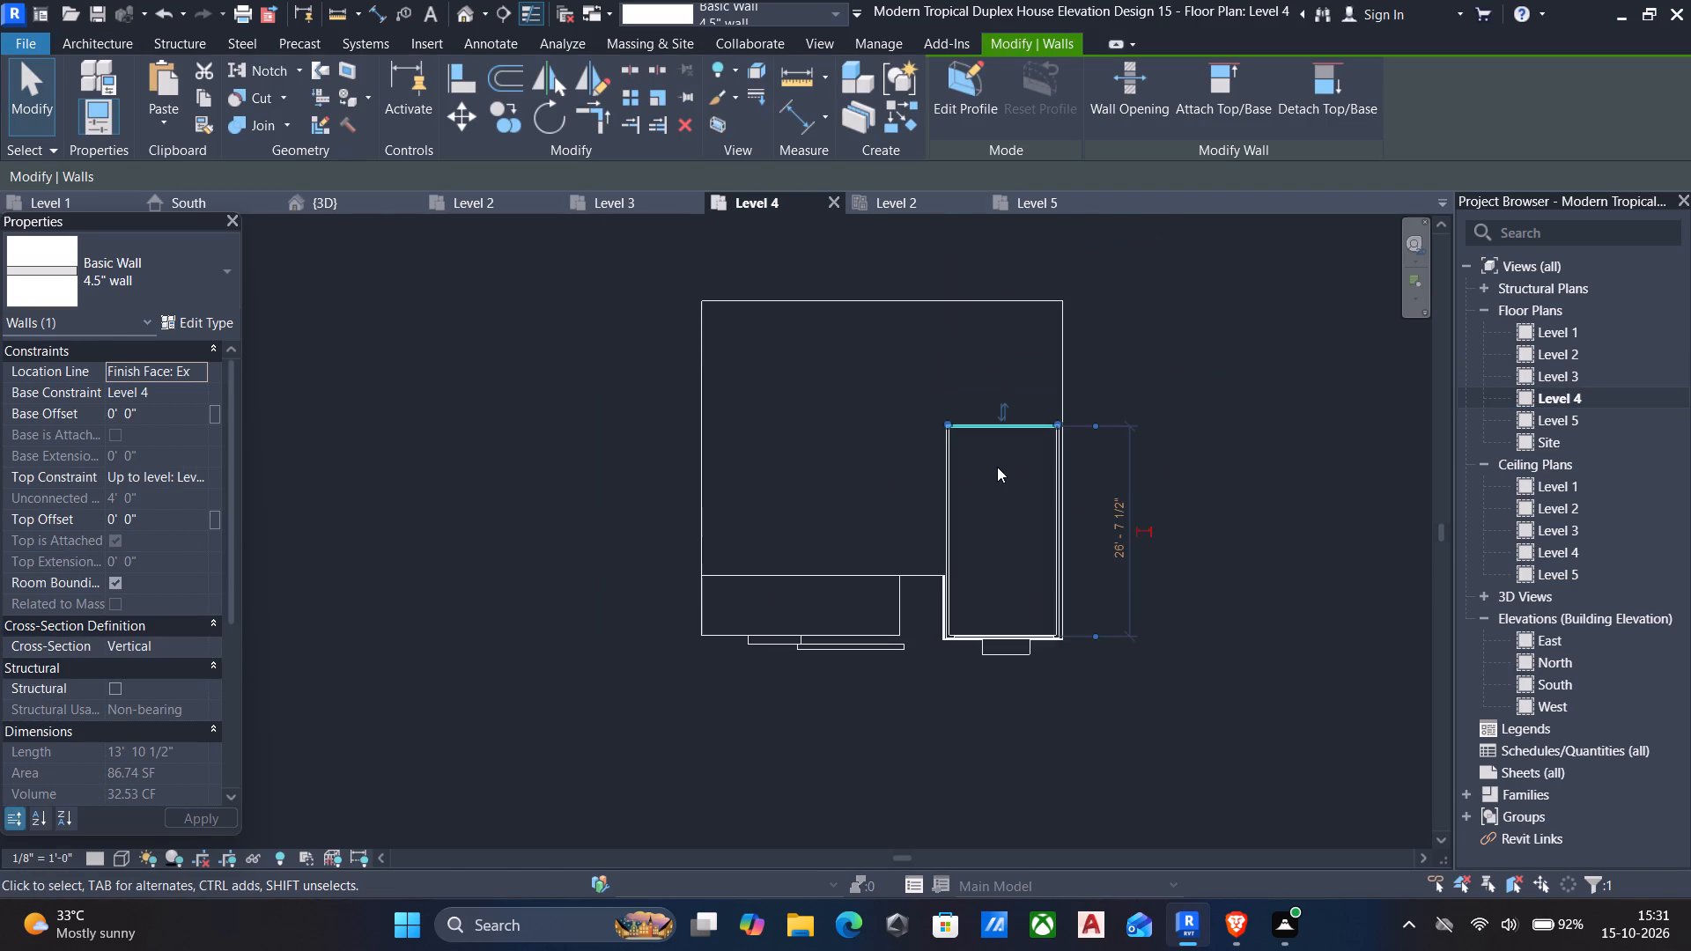
{"action": "key", "text": "Down"}
{"action": "key", "text": "Down"}
{"action": "key", "text": "Down"}
{"action": "key", "text": "Down"}
{"action": "key", "text": "Down"}
{"action": "key", "text": "Down"}
{"action": "key", "text": "Down"}
{"action": "key", "text": "Down"}
{"action": "key", "text": "Down"}
{"action": "key", "text": "Down"}
{"action": "key", "text": "Down"}
{"action": "key", "text": "Down"}
{"action": "key", "text": "Down"}
{"action": "key", "text": "Down"}
{"action": "key", "text": "Down"}
{"action": "key", "text": "Down"}
{"action": "key", "text": "Down"}
{"action": "key", "text": "Down"}
{"action": "key", "text": "Down"}
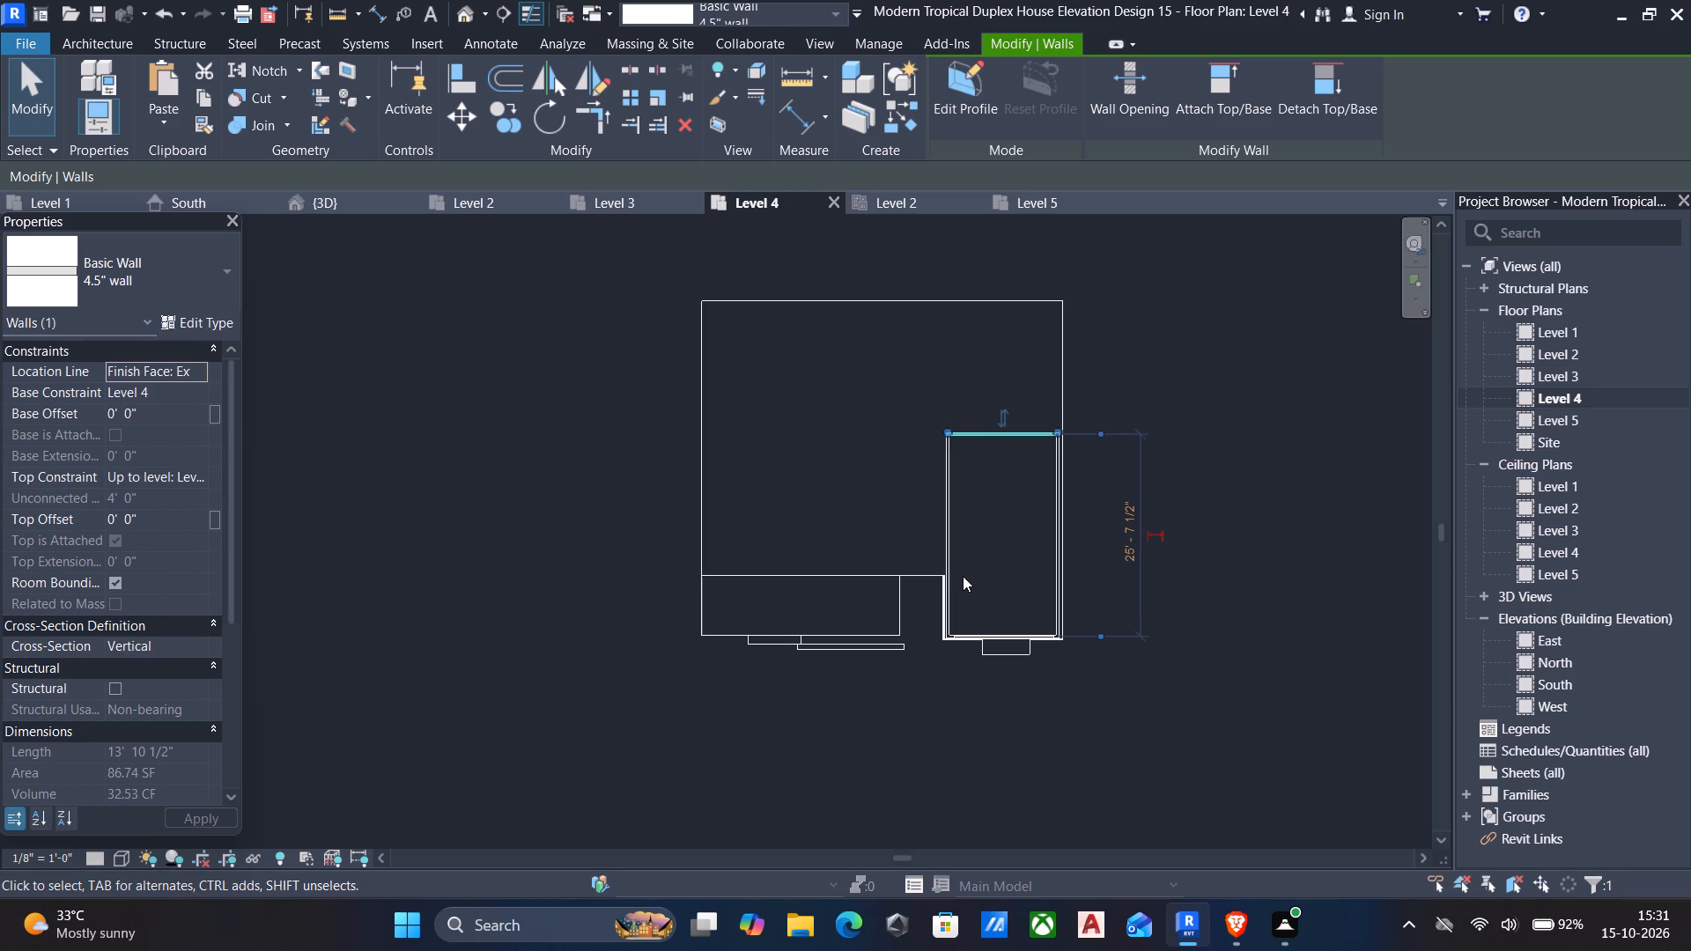
{"action": "key", "text": "Down"}
{"action": "key", "text": "Down"}
{"action": "key", "text": "Down"}
{"action": "key", "text": "Down"}
{"action": "key", "text": "Down"}
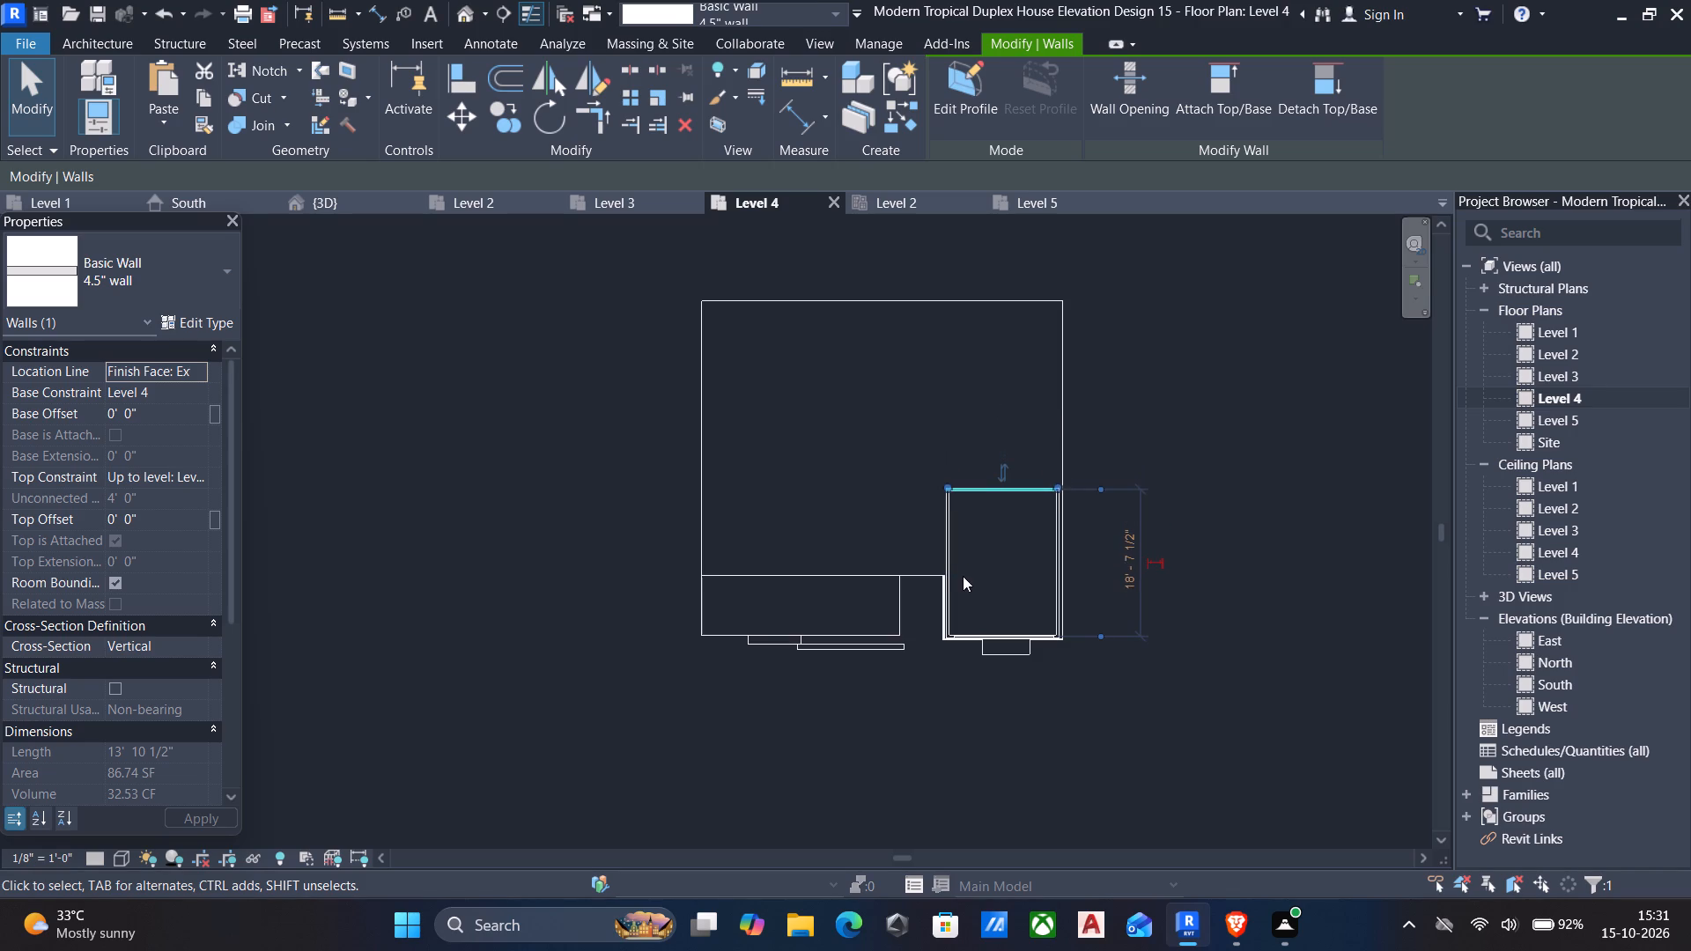
{"action": "key", "text": "Down"}
{"action": "key", "text": "Down"}
{"action": "key", "text": "Down"}
{"action": "key", "text": "Down"}
{"action": "key", "text": "Down"}
{"action": "key", "text": "Down"}
{"action": "key", "text": "Down"}
{"action": "key", "text": "Down"}
{"action": "key", "text": "Down"}
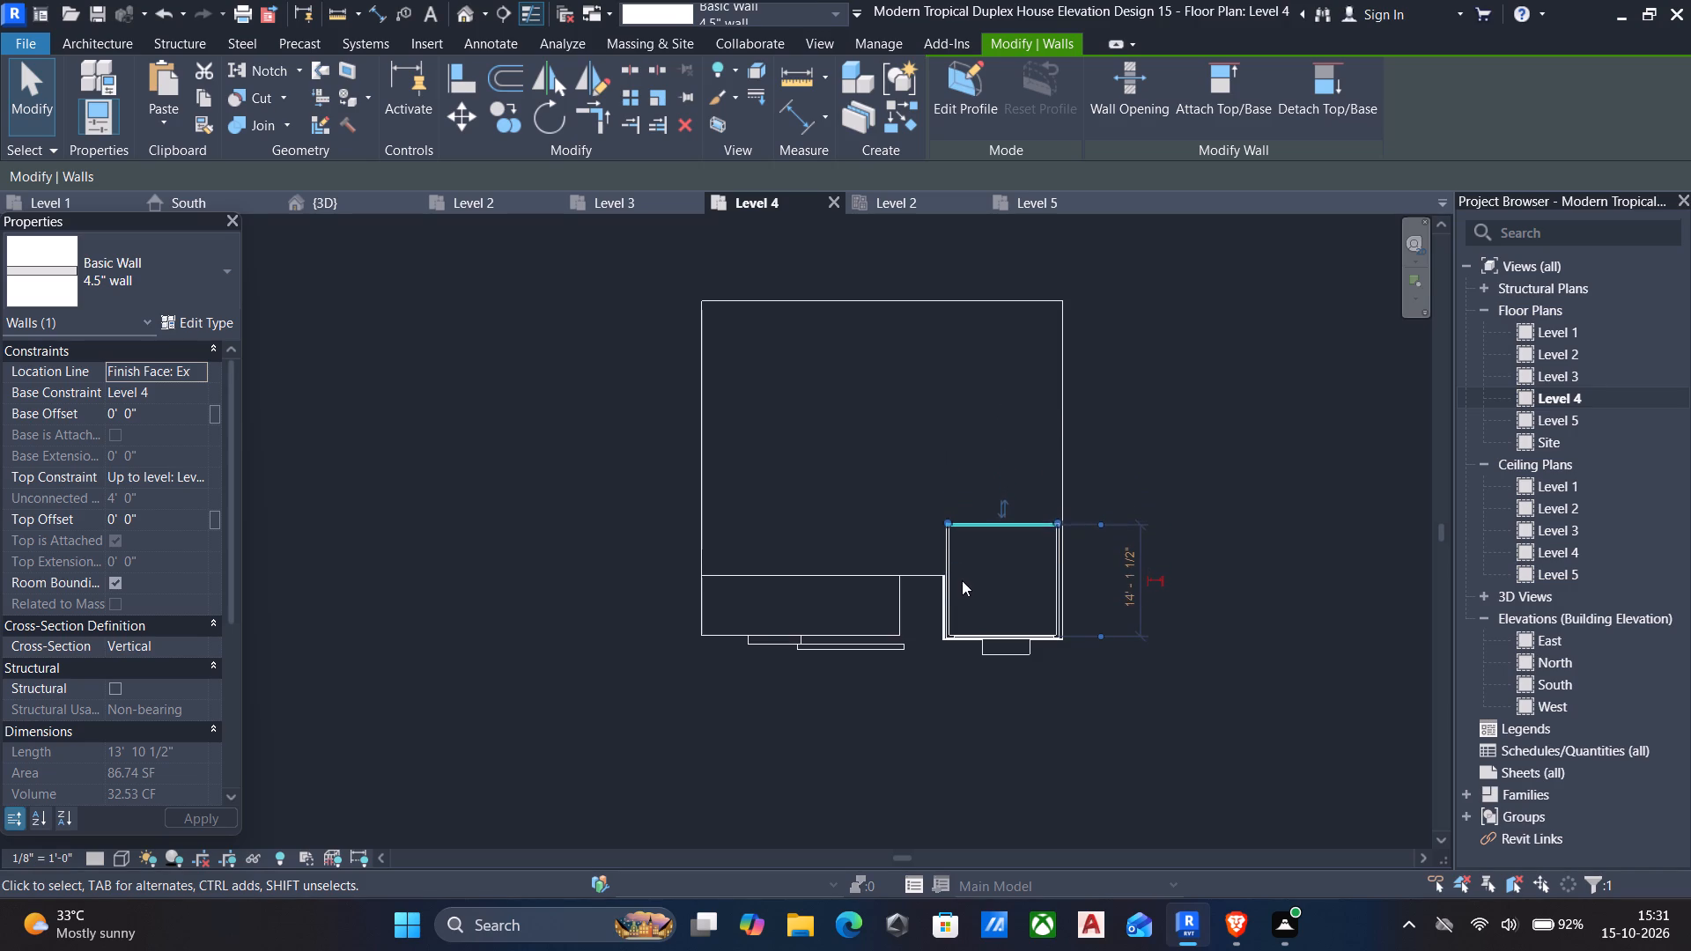
{"action": "key", "text": "Down"}
{"action": "key", "text": "Down"}
{"action": "key", "text": "Down"}
{"action": "key", "text": "Down"}
{"action": "key", "text": "Down"}
{"action": "key", "text": "Down"}
{"action": "key", "text": "Down"}
{"action": "key", "text": "Down"}
{"action": "key", "text": "Down"}
{"action": "key", "text": "Down"}
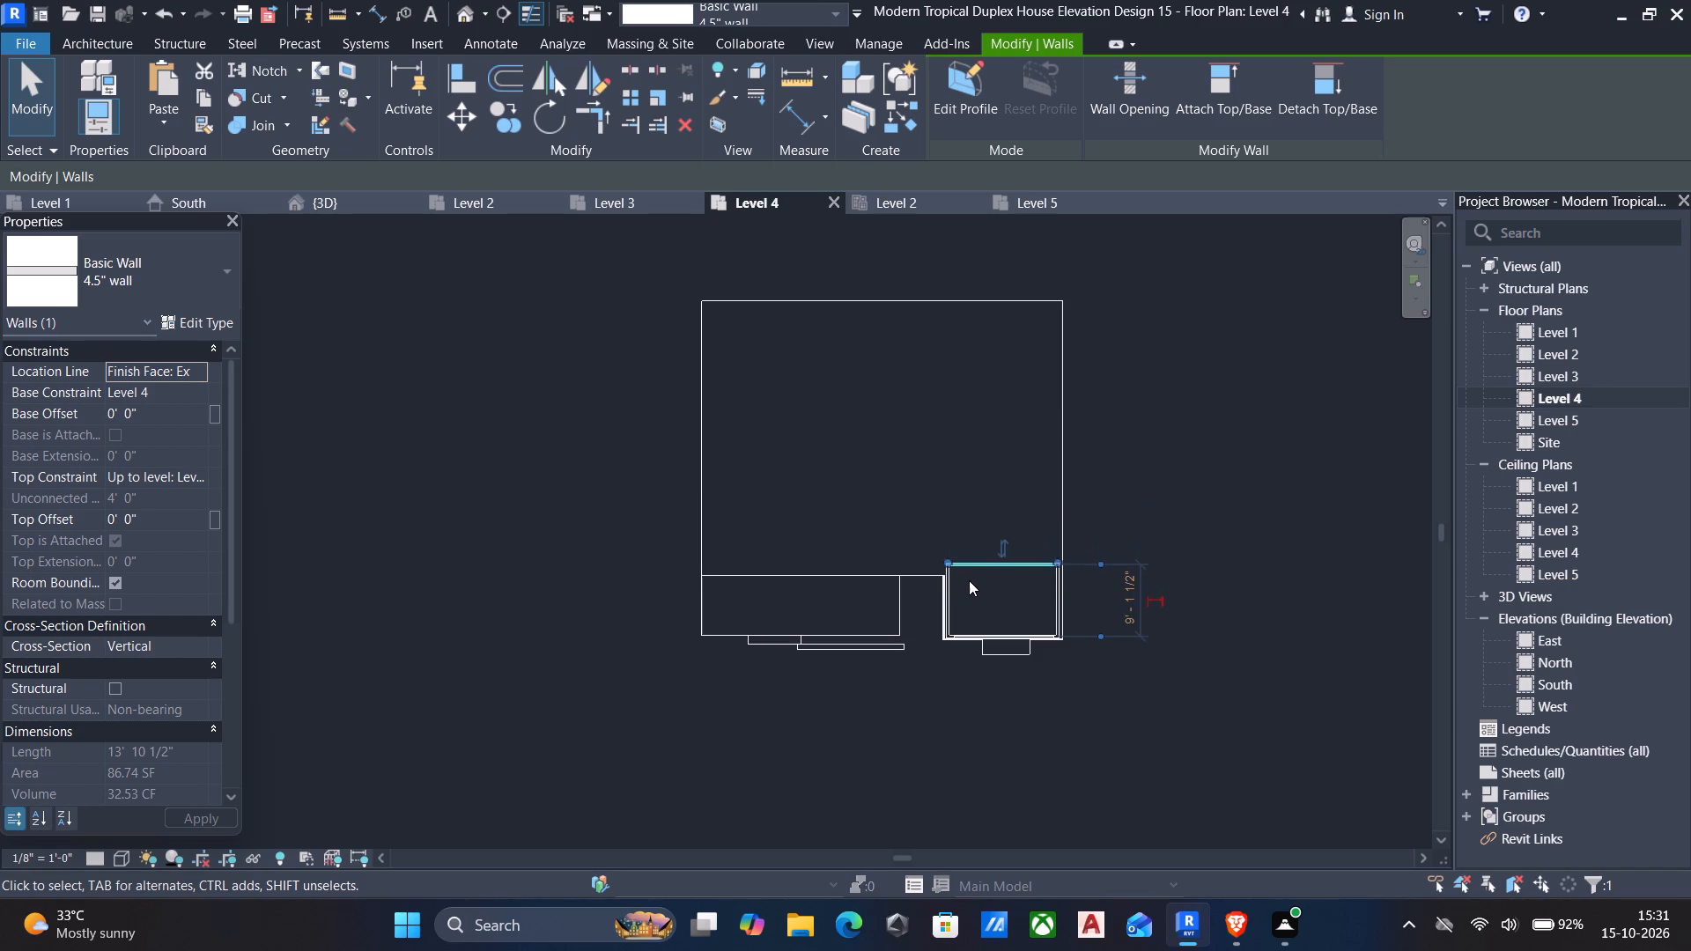
{"action": "key", "text": "Down"}
{"action": "key", "text": "Down"}
{"action": "key", "text": "Down"}
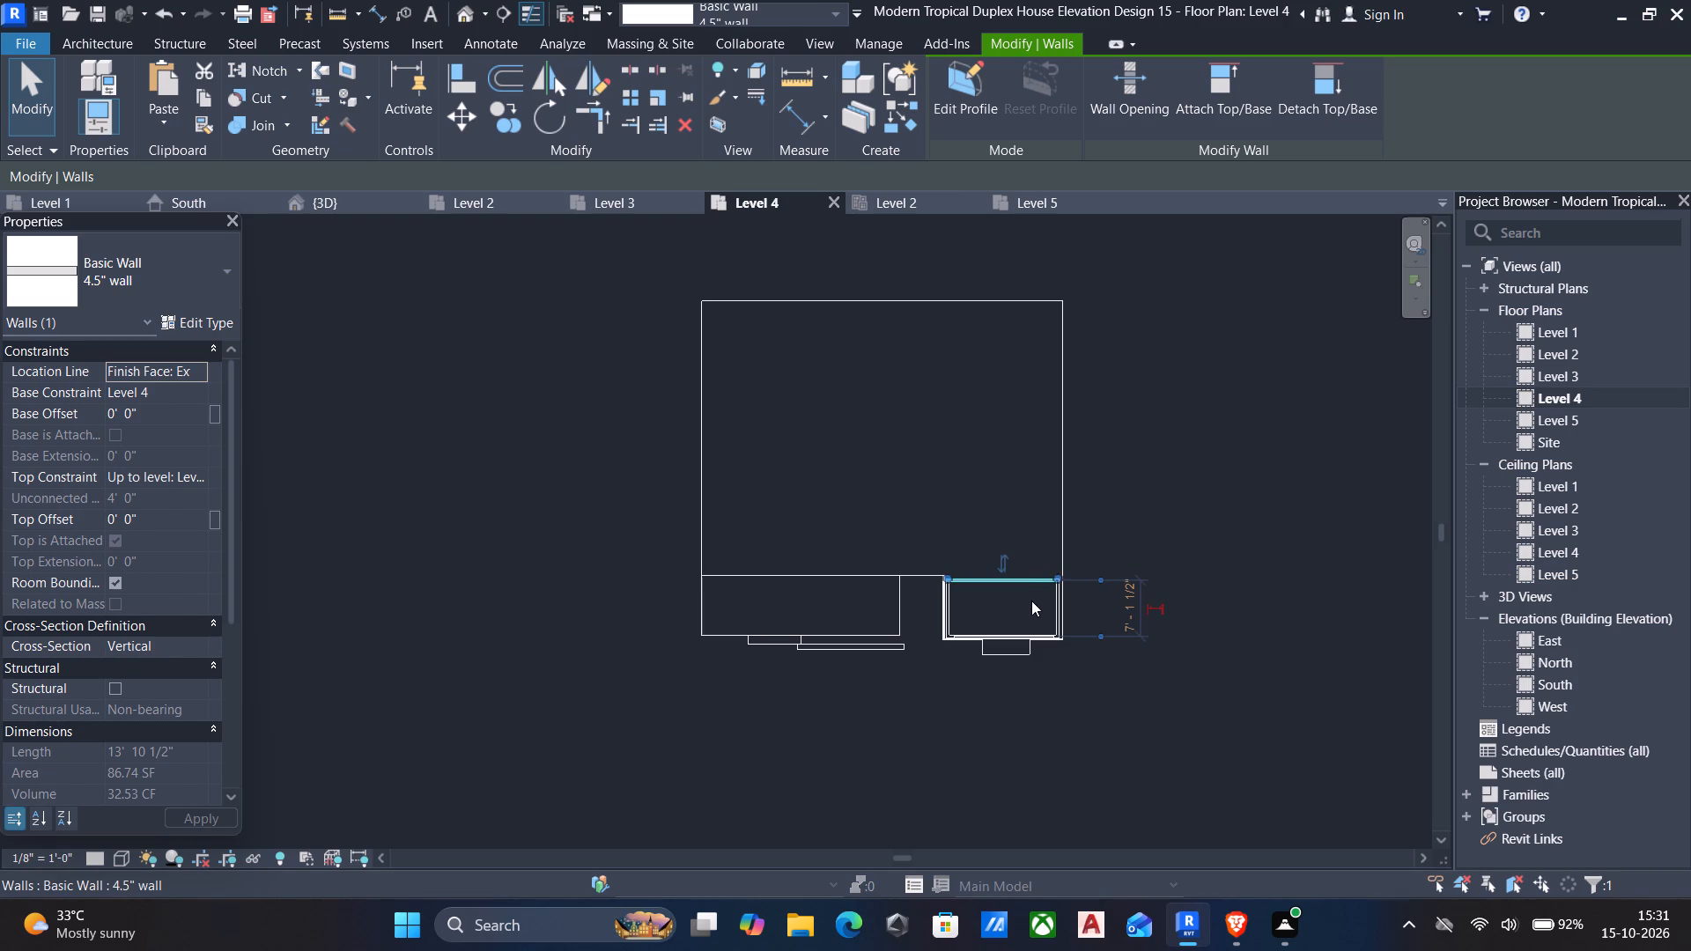
{"action": "scroll", "coordinate": [1031, 601], "scroll_direction": "up", "scroll_amount": 5}
{"action": "key", "text": "Up"}
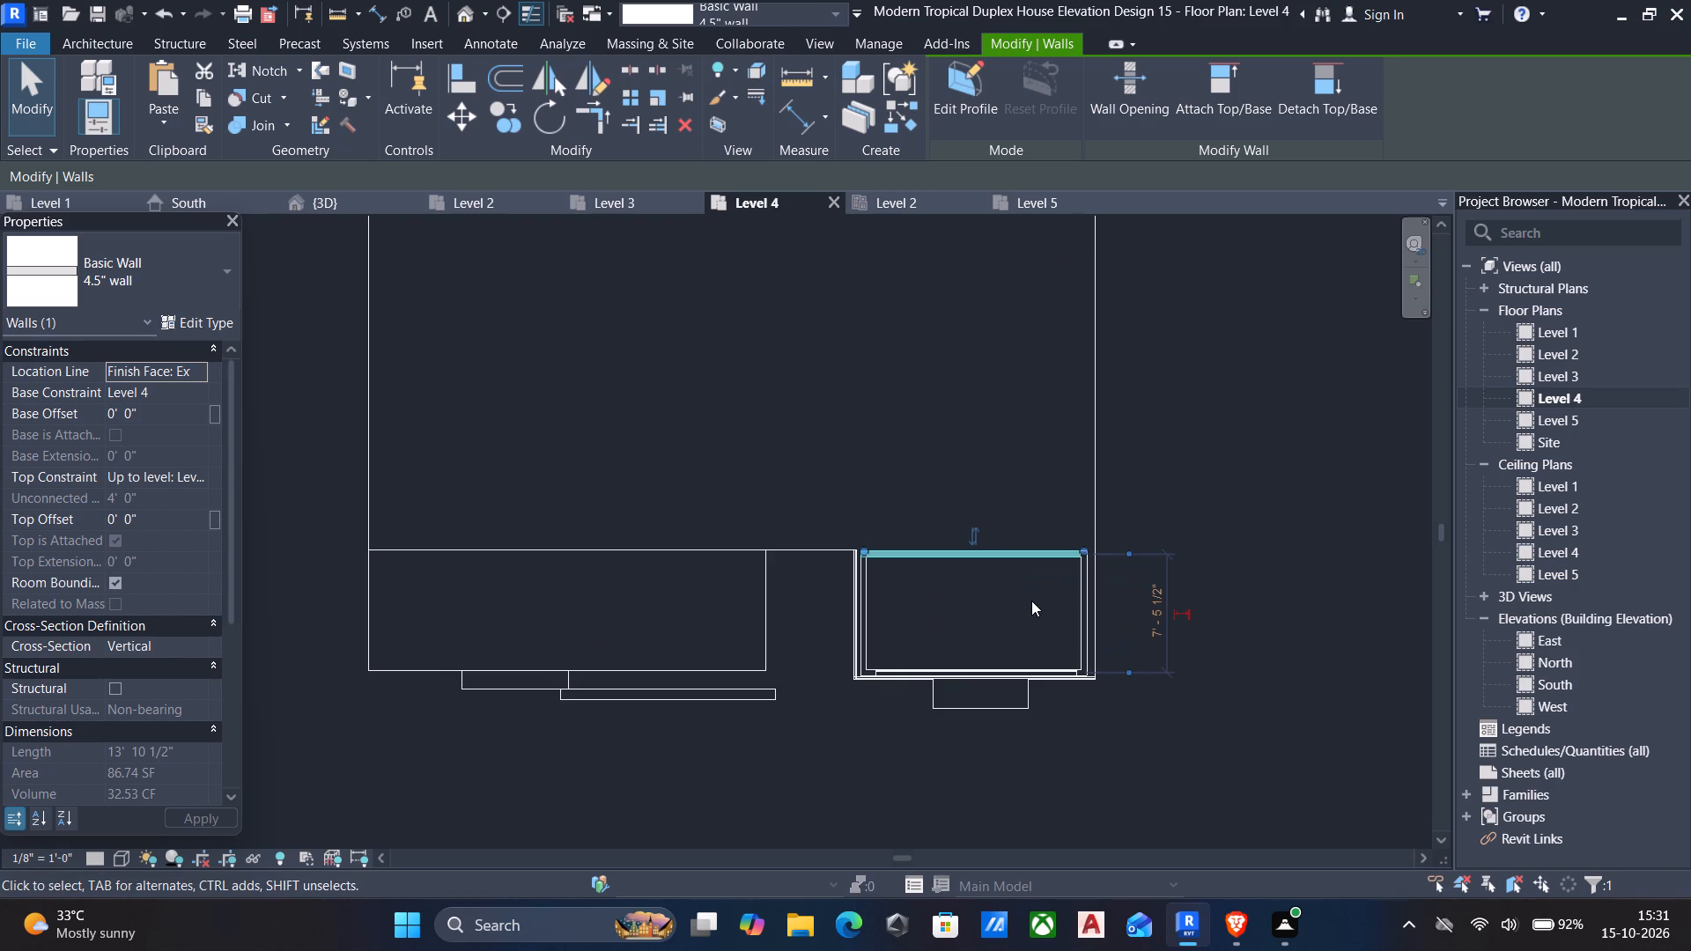
{"action": "key", "text": "Escape"}
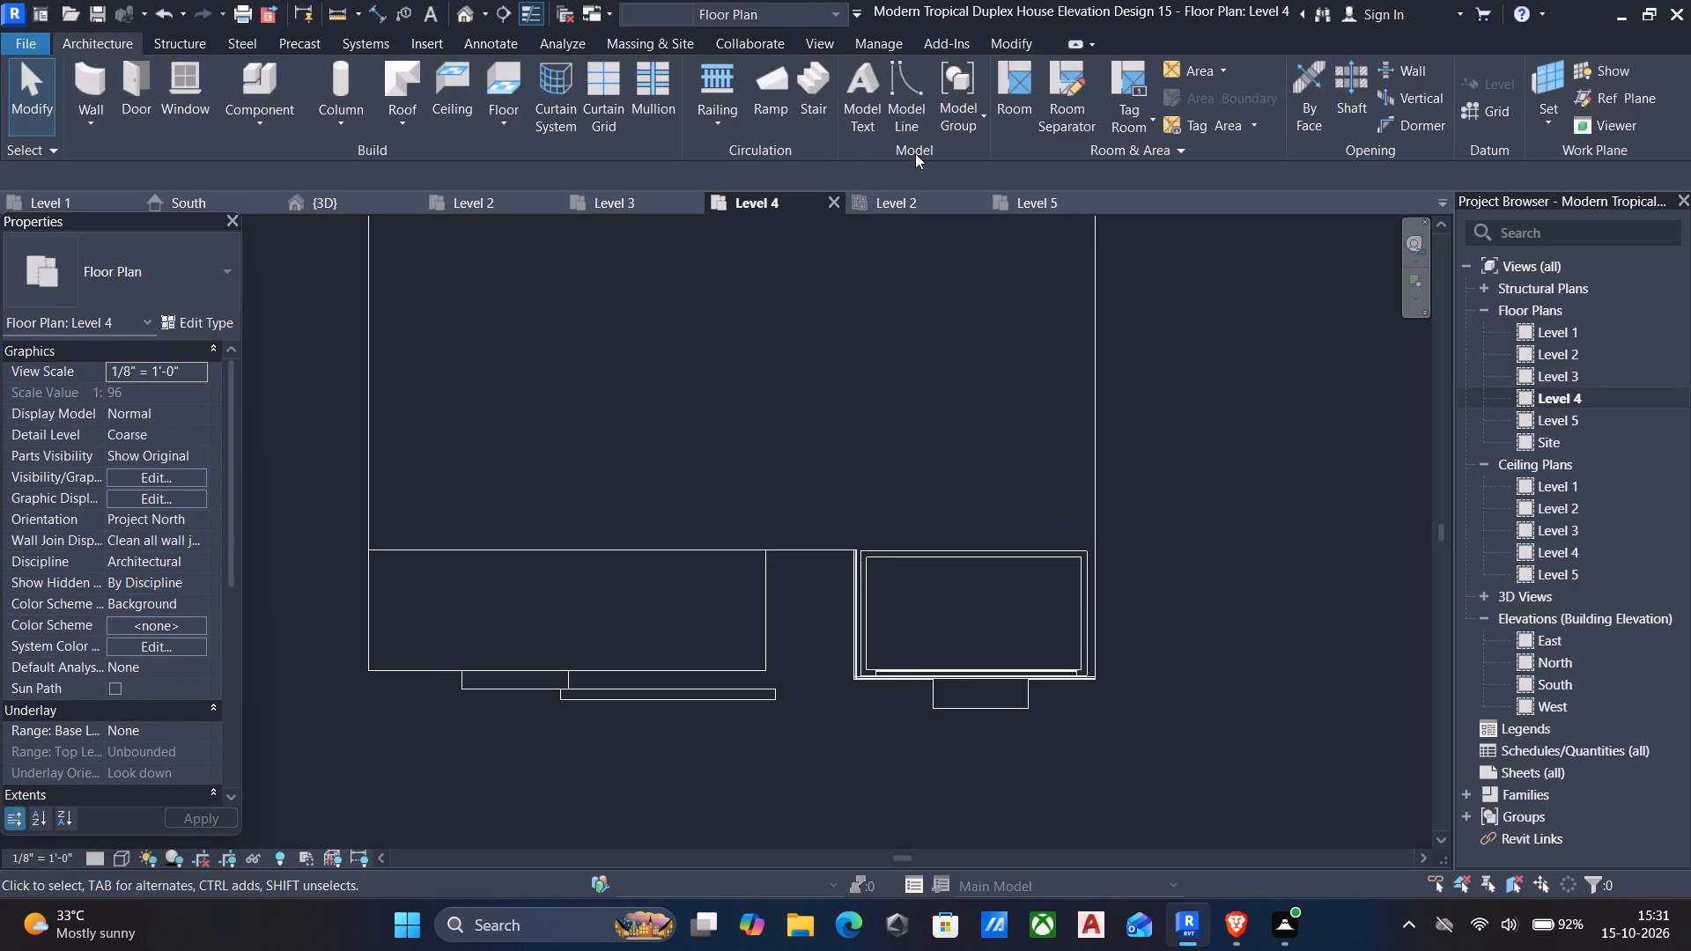
In 3D, shorten the gable roof from its rear end to about 9' 8", leaving a small overhang past the enclosure's rear wall.
{"action": "left_click", "coordinate": [458, 9]}
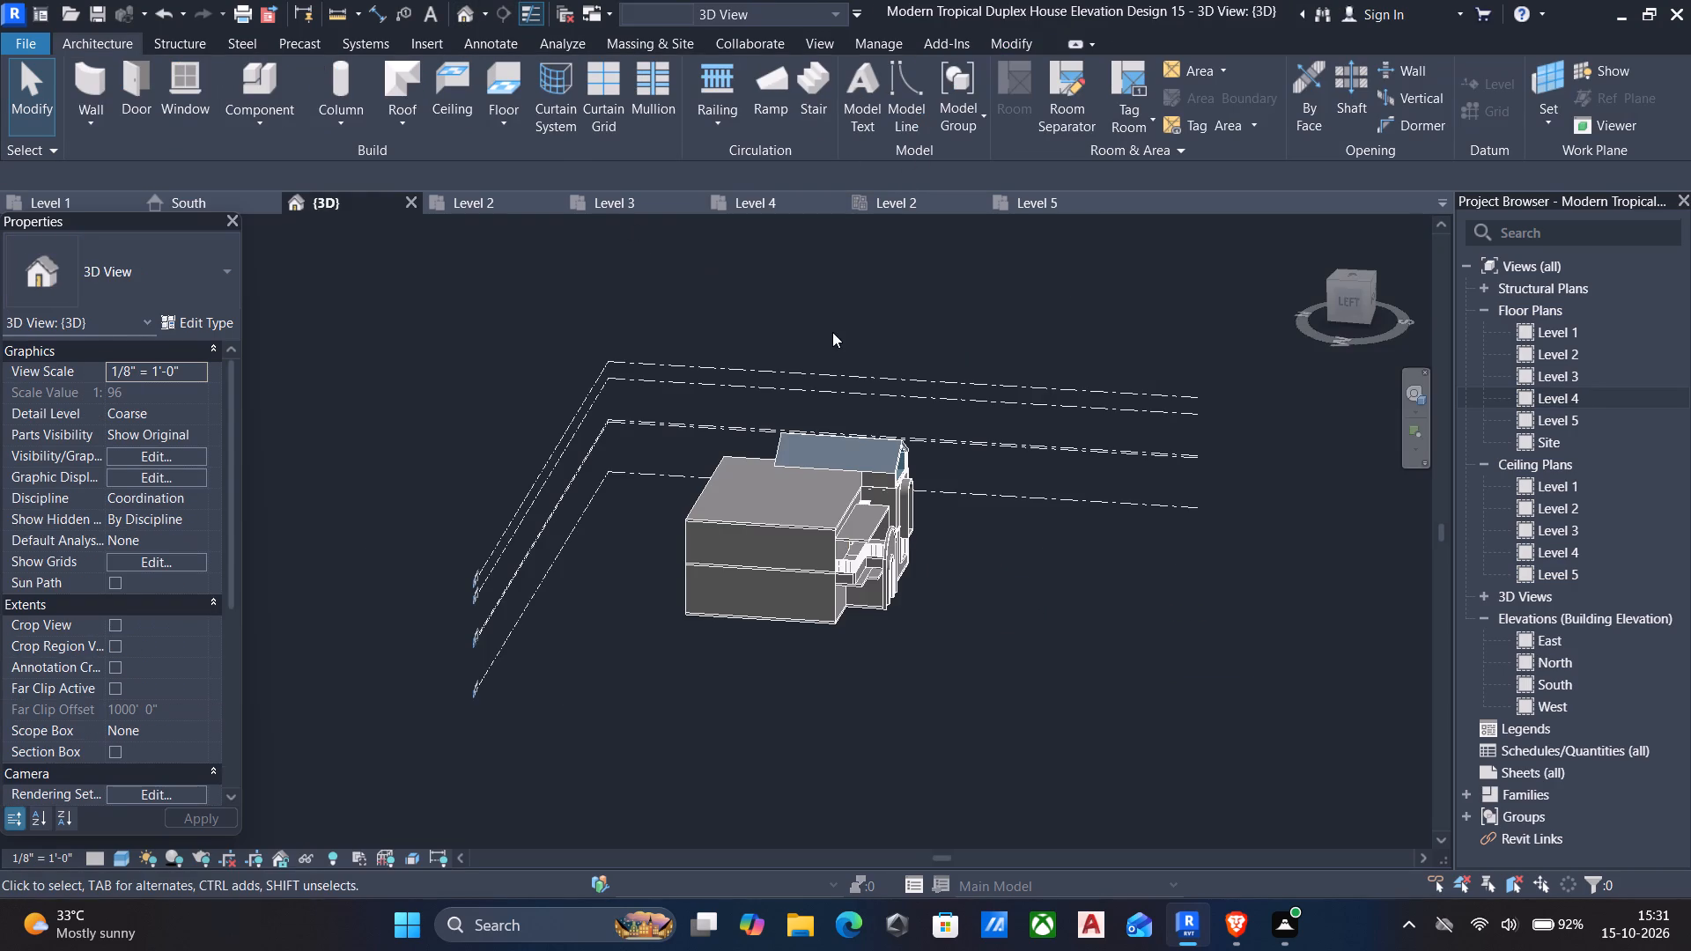
{"action": "middle_click_drag", "start_coordinate": [860, 375], "coordinate": [988, 337]}
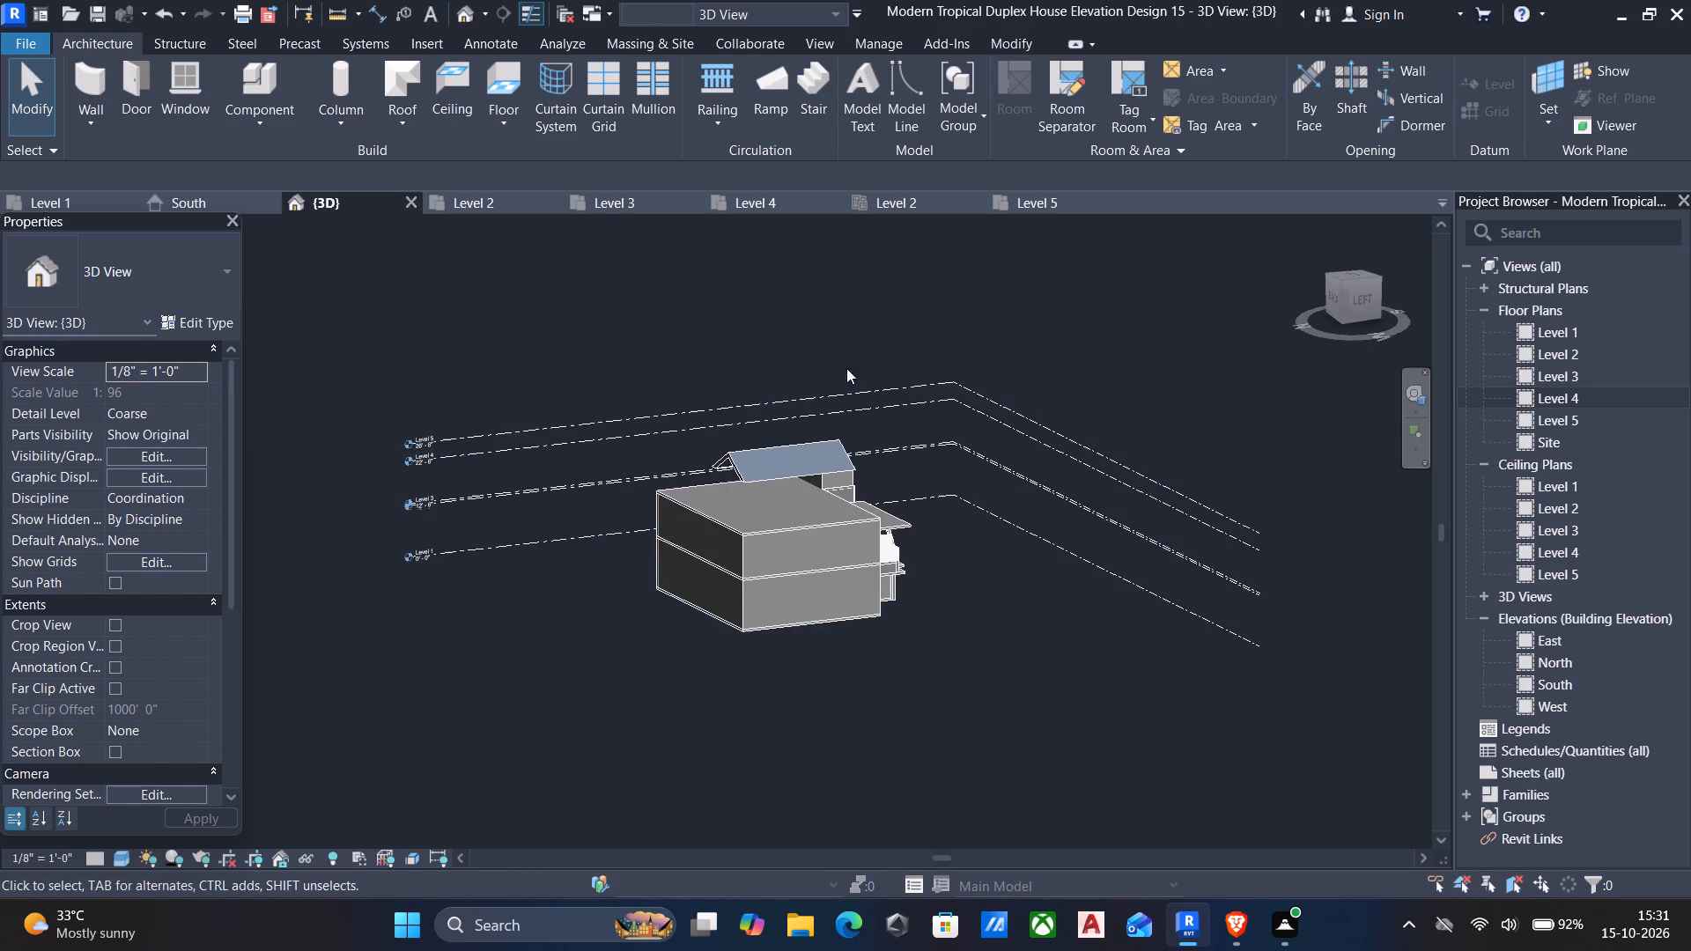
{"action": "scroll", "coordinate": [755, 451], "scroll_direction": "up", "scroll_amount": 4}
{"action": "left_click", "coordinate": [734, 489]}
{"action": "scroll", "coordinate": [714, 481], "scroll_direction": "up", "scroll_amount": 2}
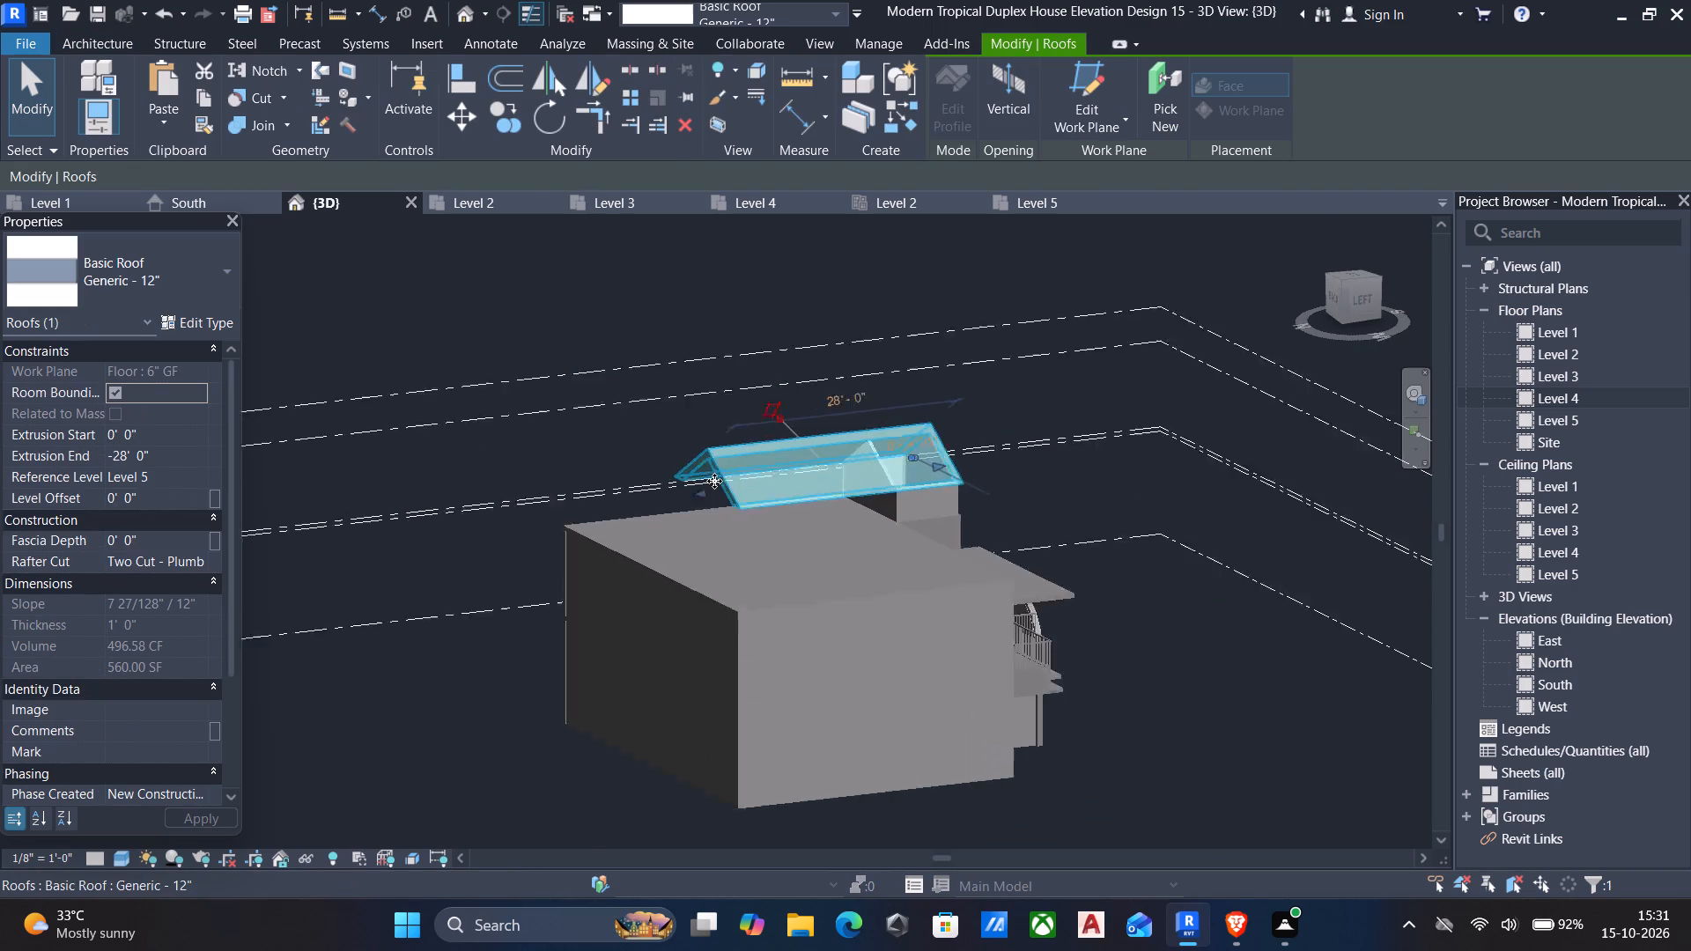
{"action": "scroll", "coordinate": [714, 481], "scroll_direction": "up", "scroll_amount": 2}
{"action": "left_click_drag", "start_coordinate": [699, 499], "coordinate": [958, 471]}
{"action": "scroll", "coordinate": [958, 471], "scroll_direction": "up", "scroll_amount": 9}
{"action": "left_click_drag", "start_coordinate": [958, 471], "coordinate": [1066, 422]}
{"action": "scroll", "coordinate": [981, 427], "scroll_direction": "up", "scroll_amount": 1}
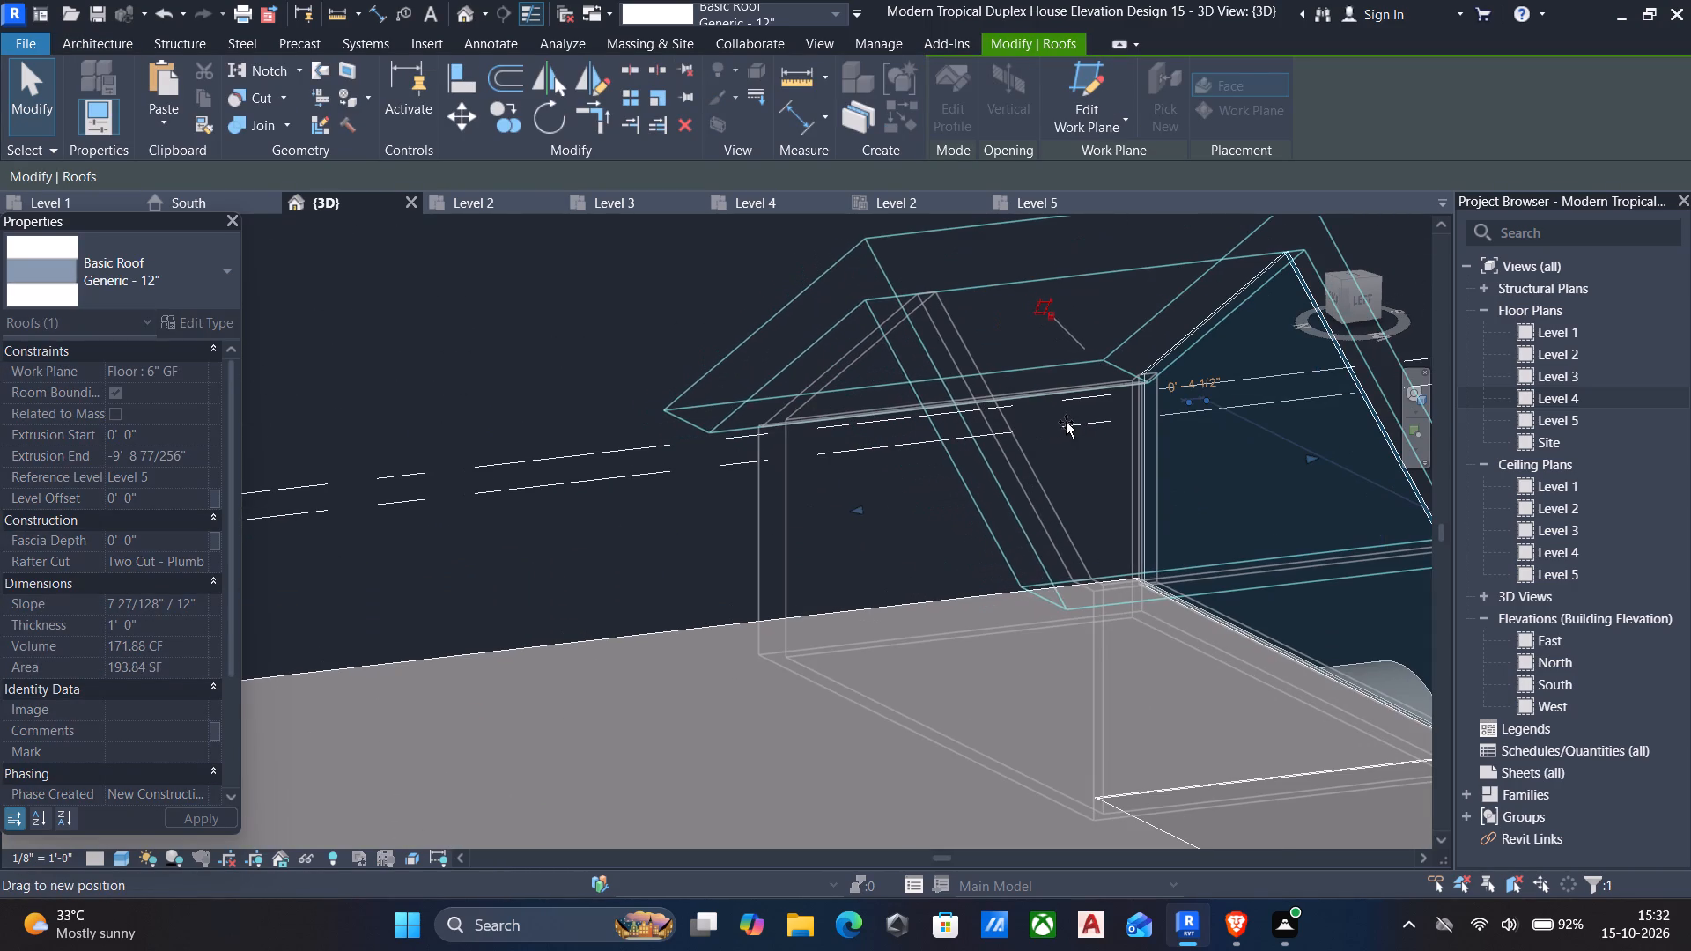
{"action": "left_click_drag", "start_coordinate": [1066, 422], "coordinate": [1087, 421]}
{"action": "key", "text": "Escape"}
{"action": "scroll", "coordinate": [1087, 426], "scroll_direction": "down", "scroll_amount": 2}
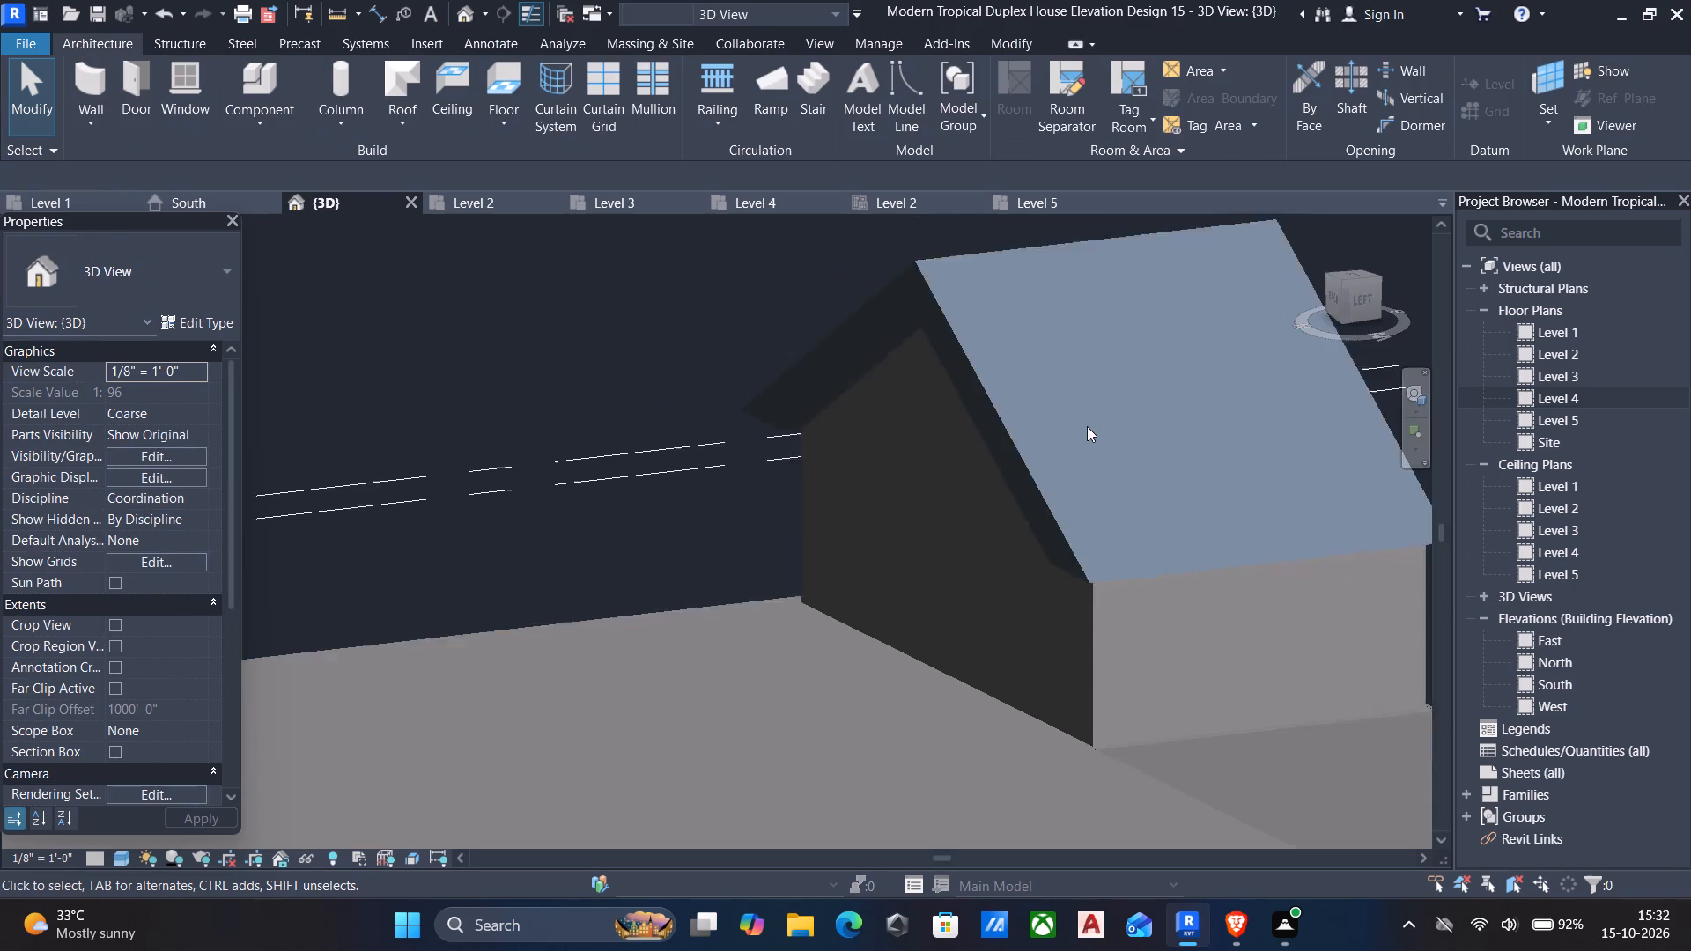
{"action": "scroll", "coordinate": [1087, 426], "scroll_direction": "down", "scroll_amount": 1}
{"action": "middle_click_drag", "start_coordinate": [1087, 426], "coordinate": [965, 386], "text": "shift"}
{"action": "scroll", "coordinate": [965, 386], "scroll_direction": "down", "scroll_amount": 5}
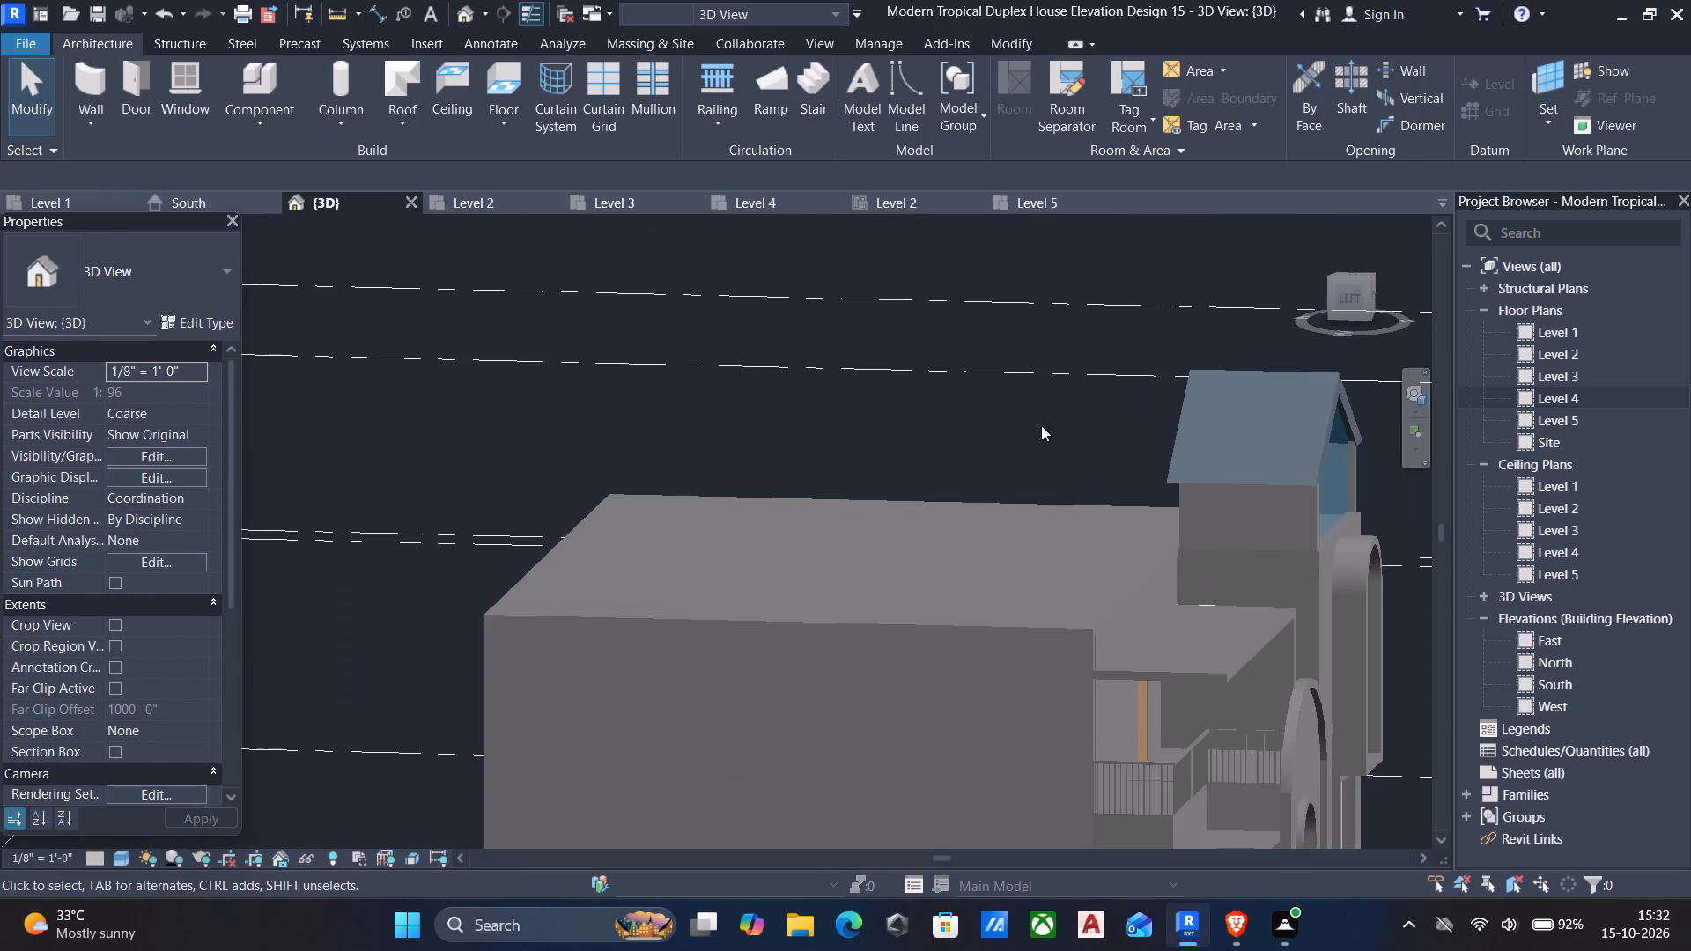
On Level 4, draw a rectangle of 4.5" walls, Finish Face: Exterior, about 30' 2" by 34' 4 1/2" from the main slab's rear-right corner.
{"action": "double_click", "coordinate": [1580, 402]}
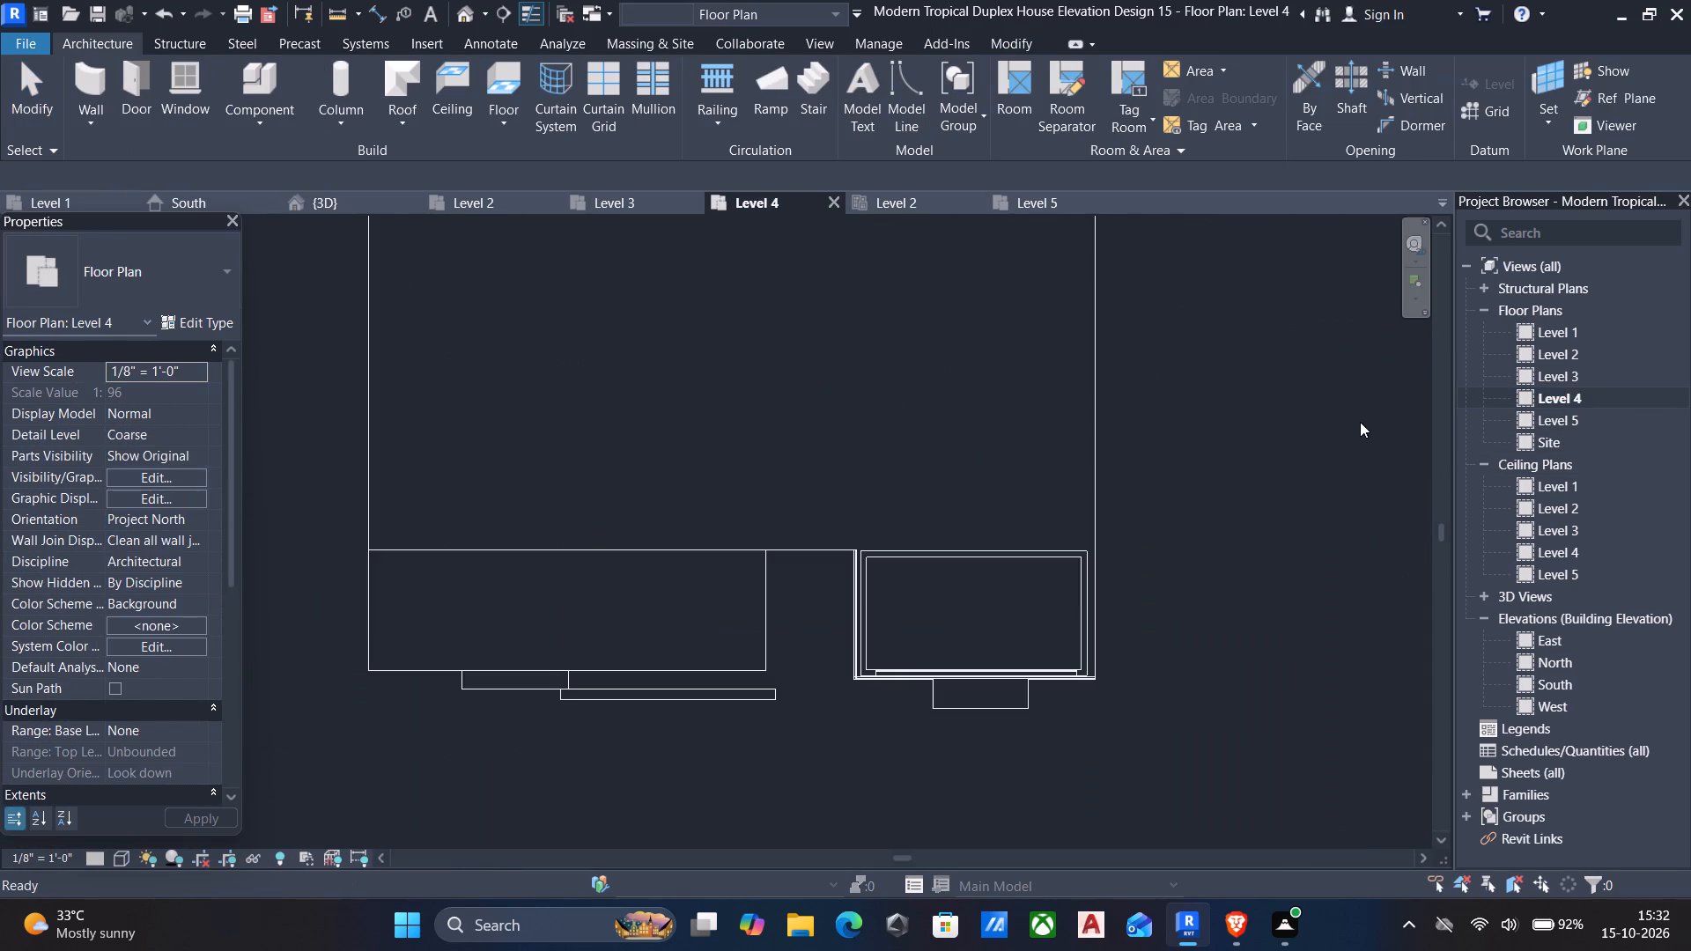
{"action": "middle_click_drag", "start_coordinate": [613, 515], "coordinate": [686, 601]}
{"action": "scroll", "coordinate": [725, 564], "scroll_direction": "down", "scroll_amount": 5}
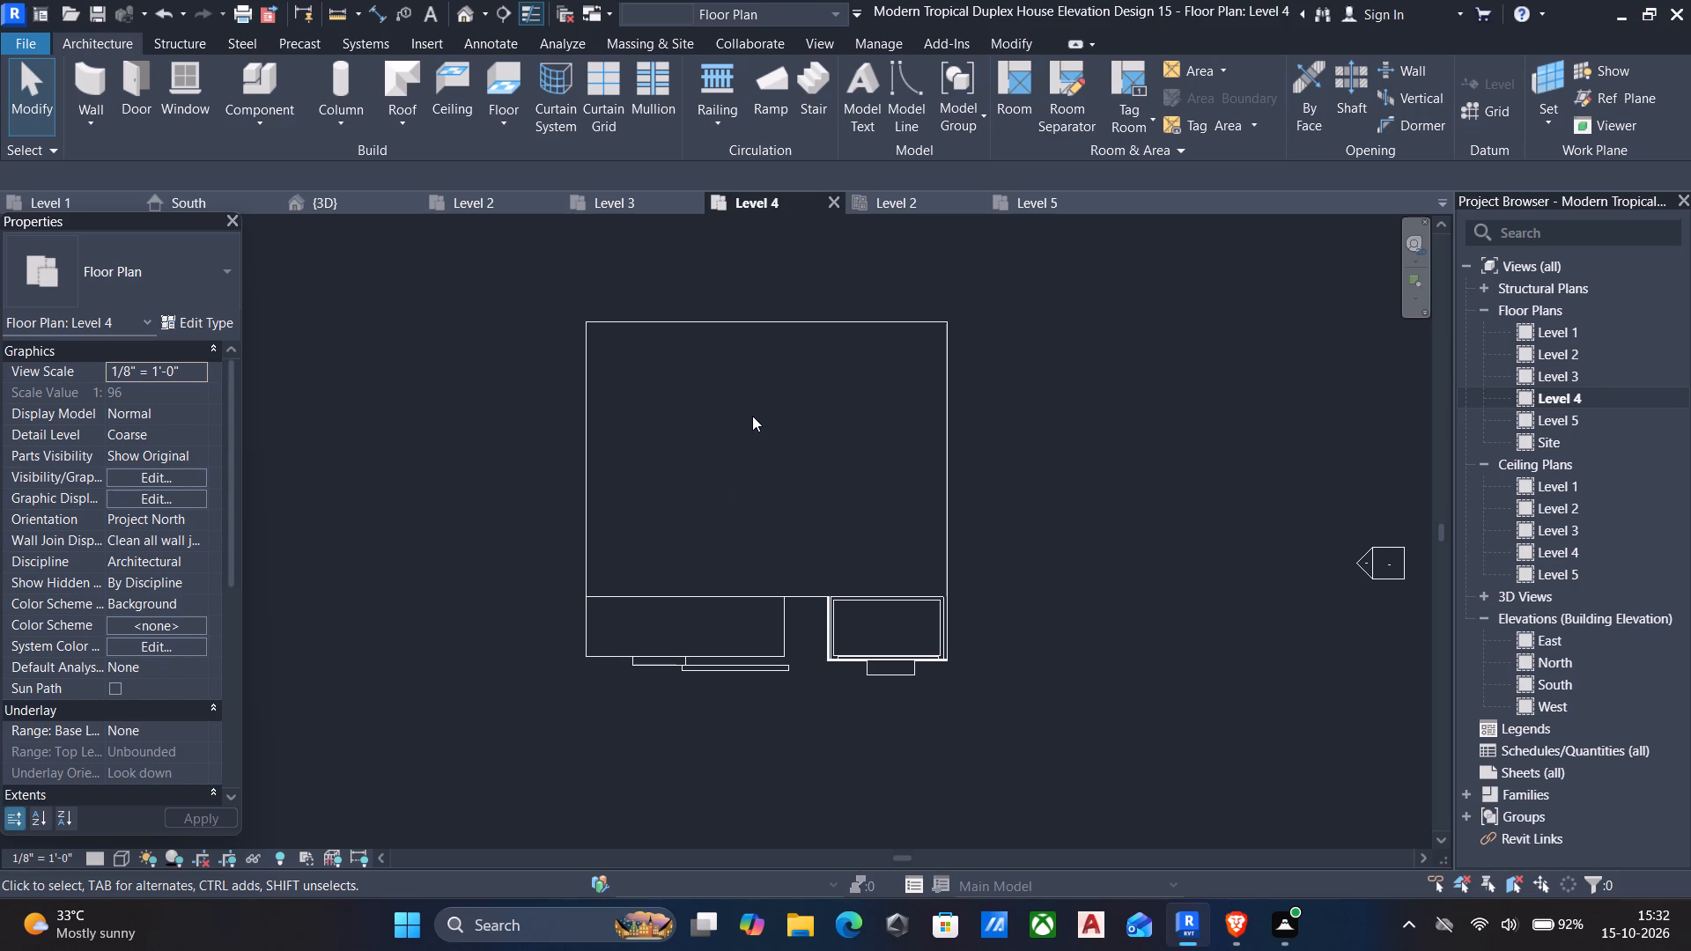
{"action": "type", "text": "wa"}
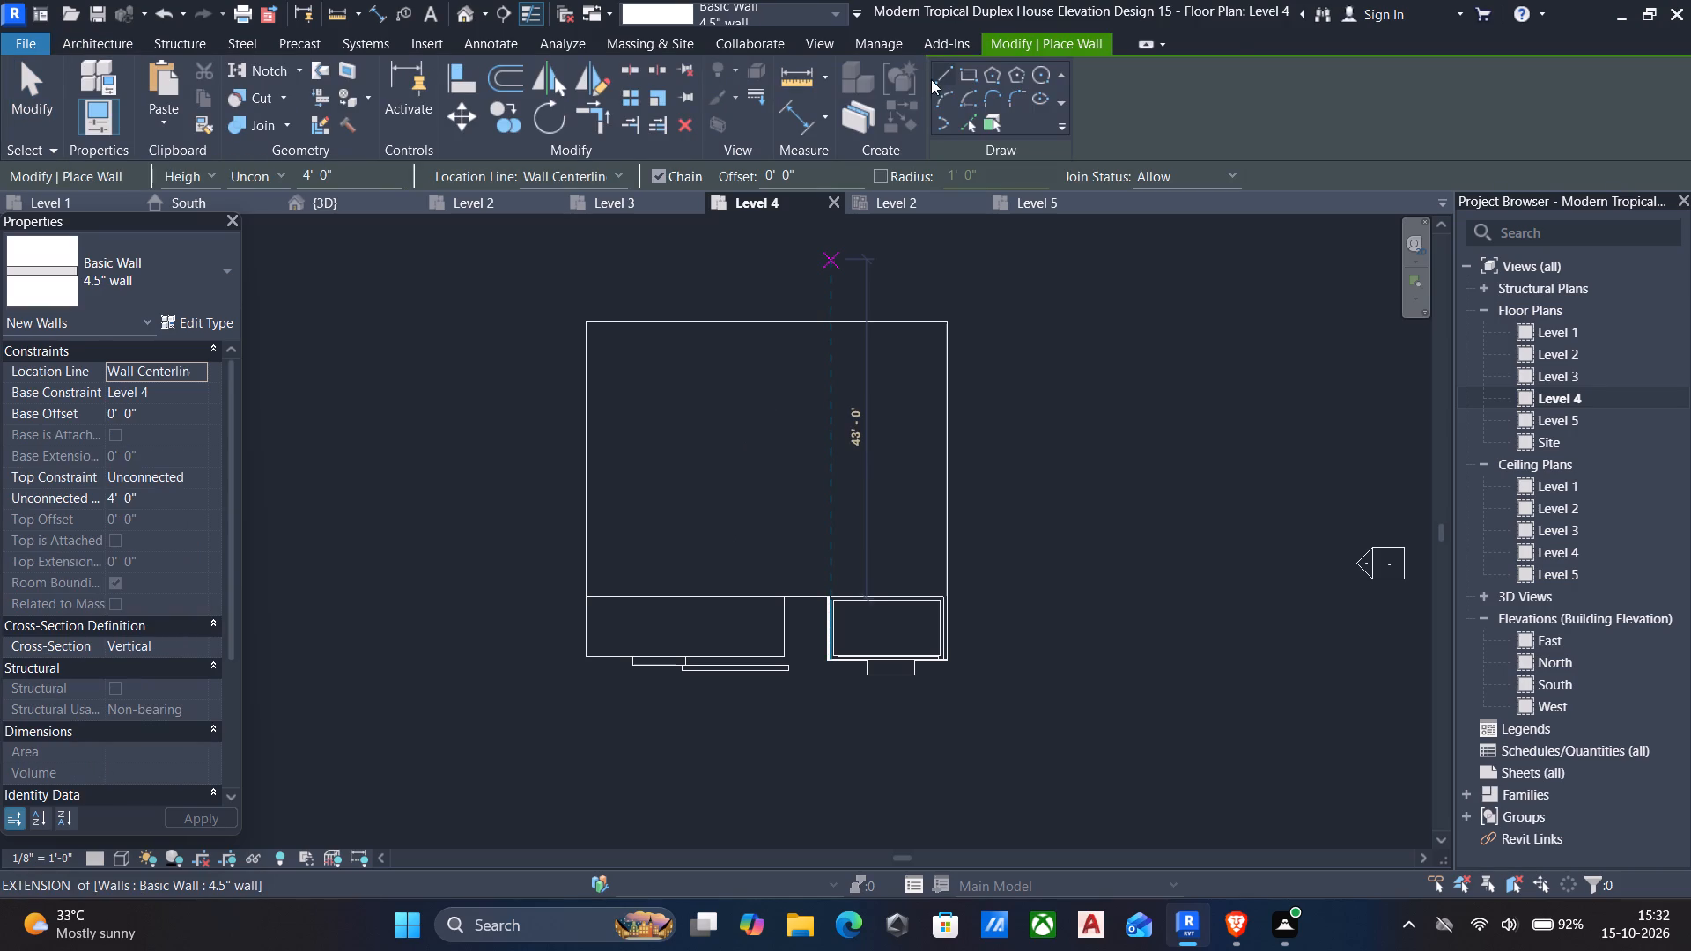
{"action": "left_click", "coordinate": [971, 75]}
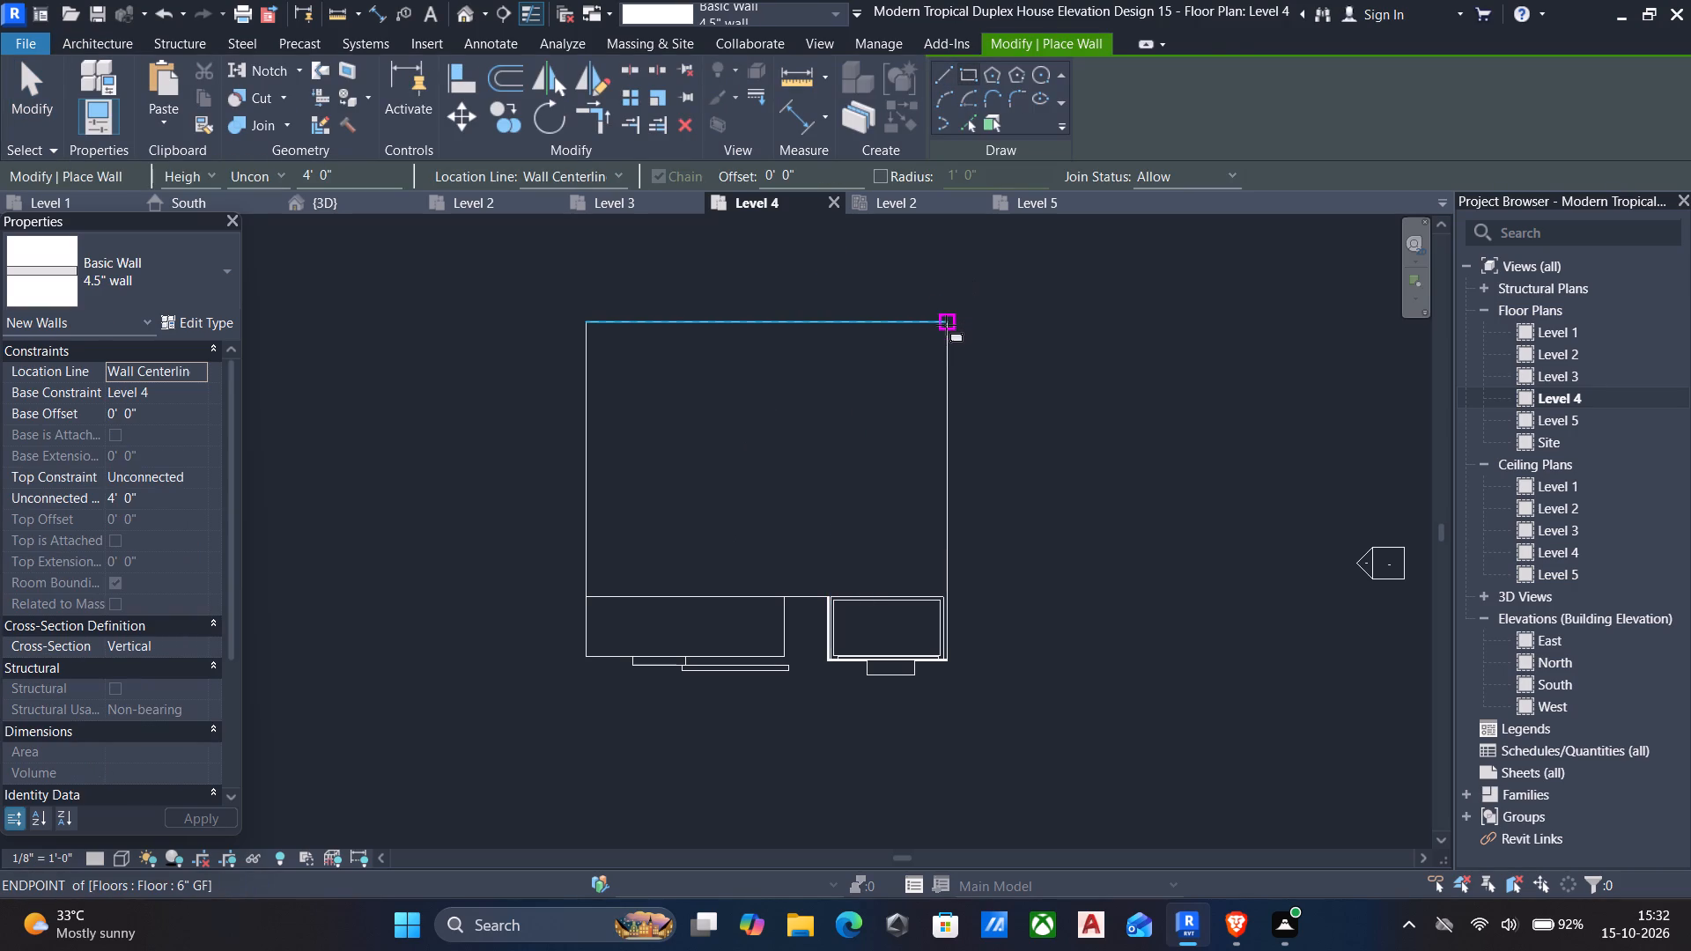
{"action": "left_click", "coordinate": [605, 176]}
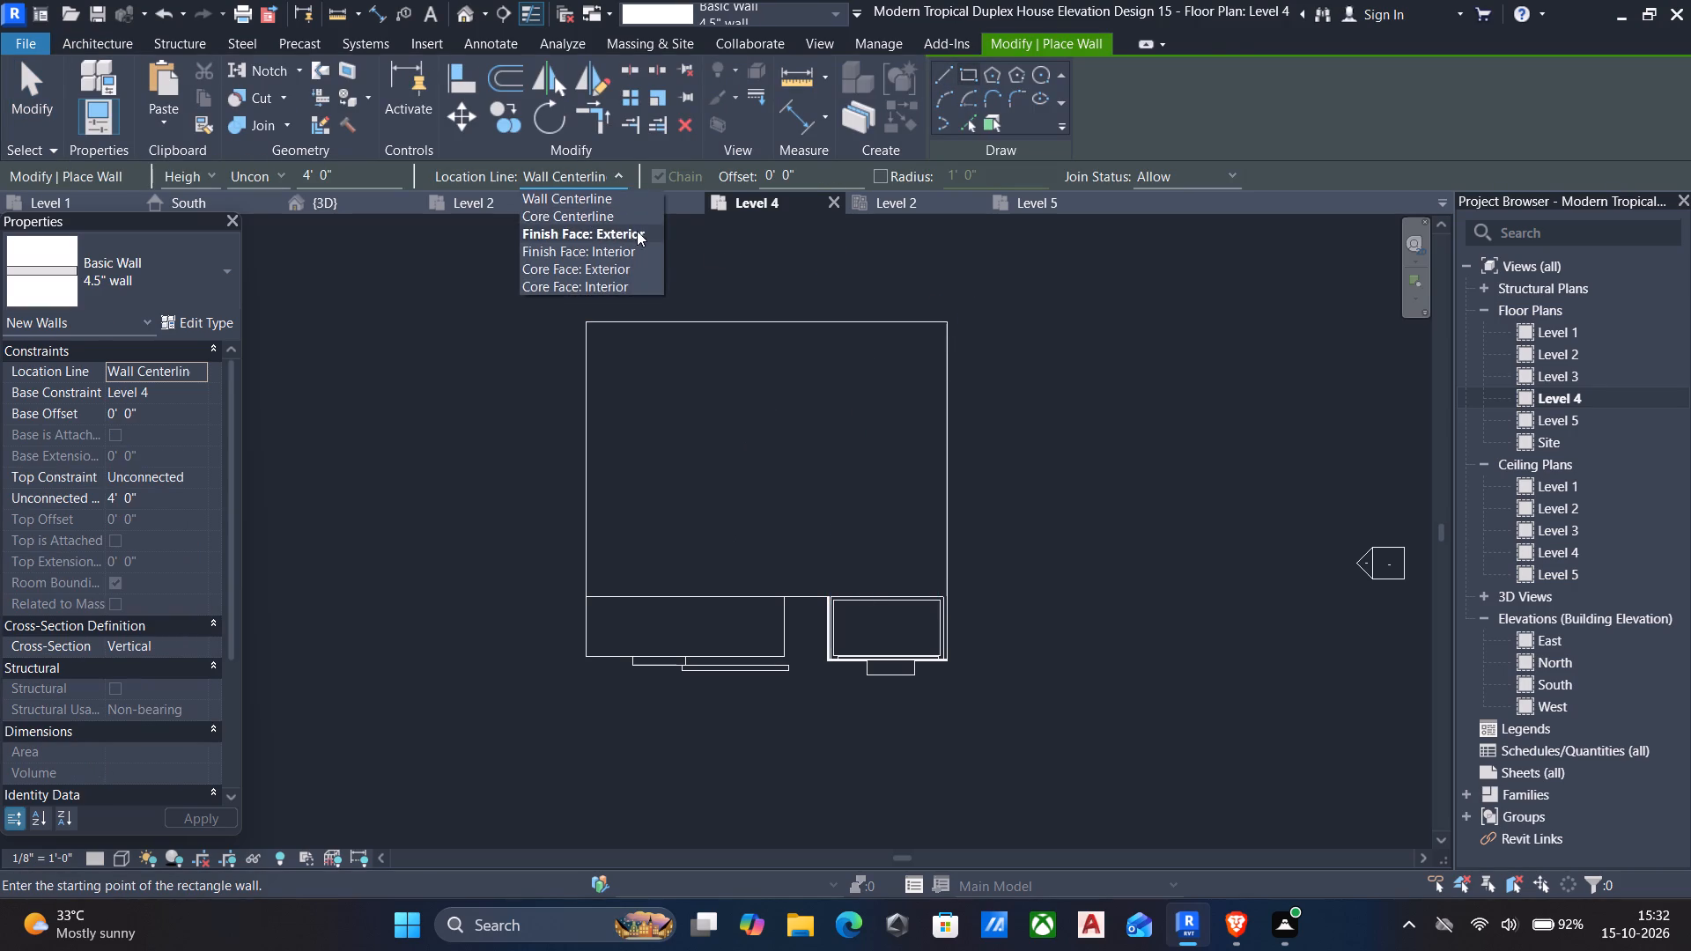
{"action": "left_click", "coordinate": [631, 236]}
{"action": "left_click", "coordinate": [931, 316]}
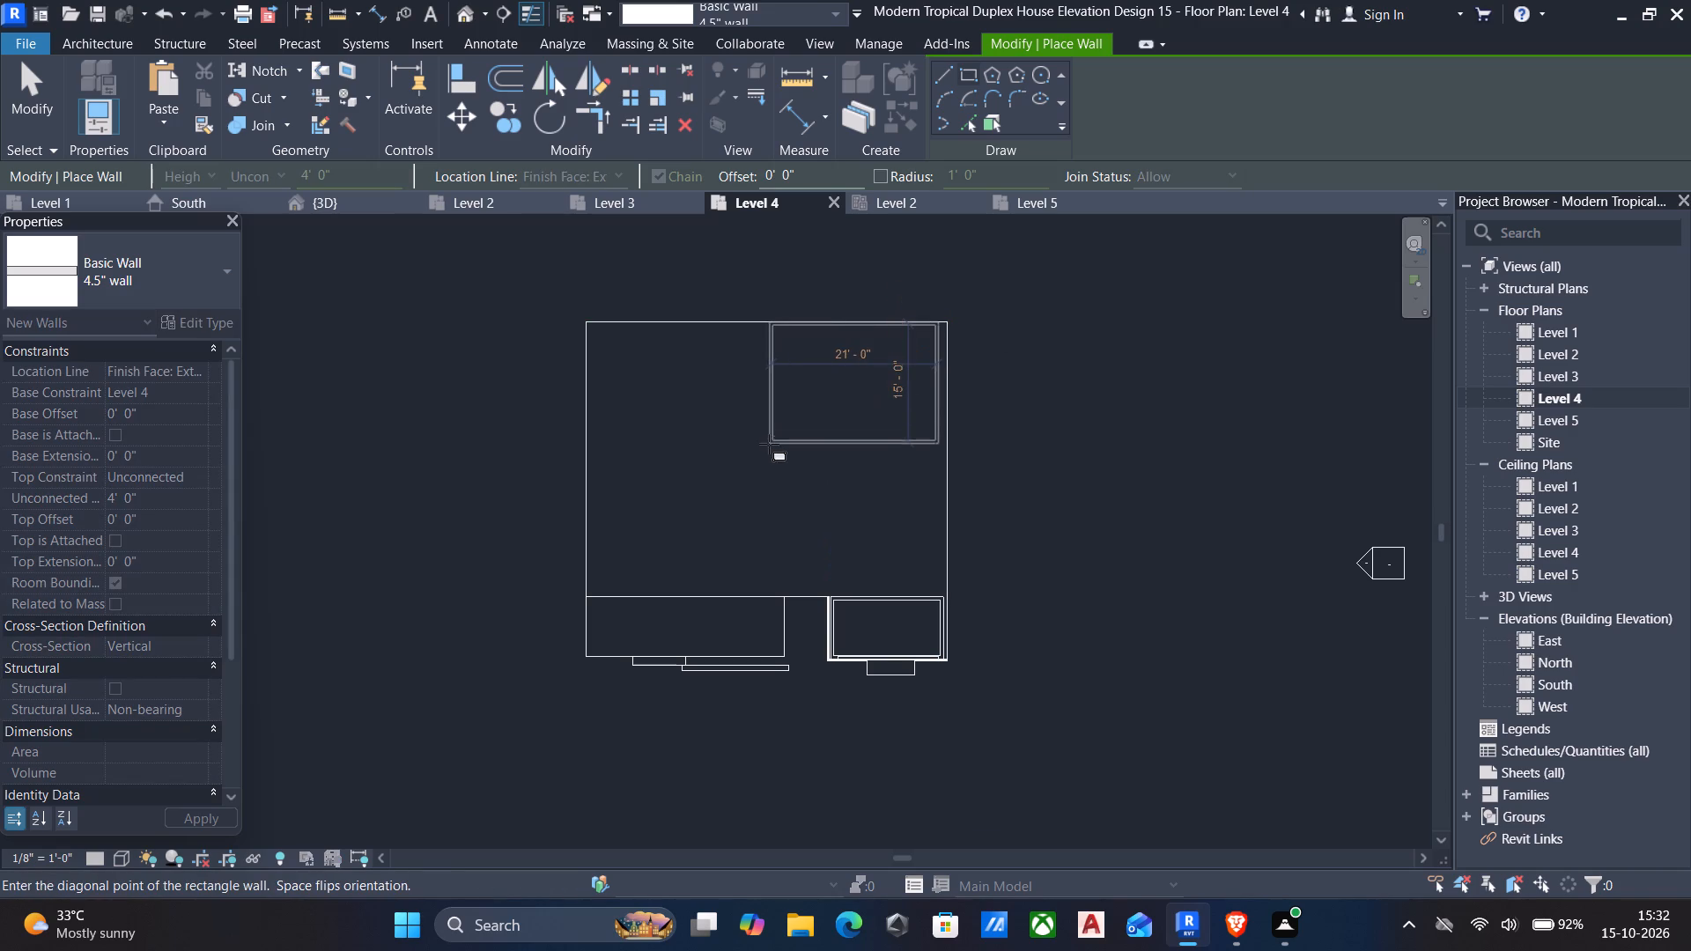
{"action": "key", "text": "Escape"}
{"action": "scroll", "coordinate": [903, 339], "scroll_direction": "up", "scroll_amount": 4}
{"action": "left_click", "coordinate": [977, 313]}
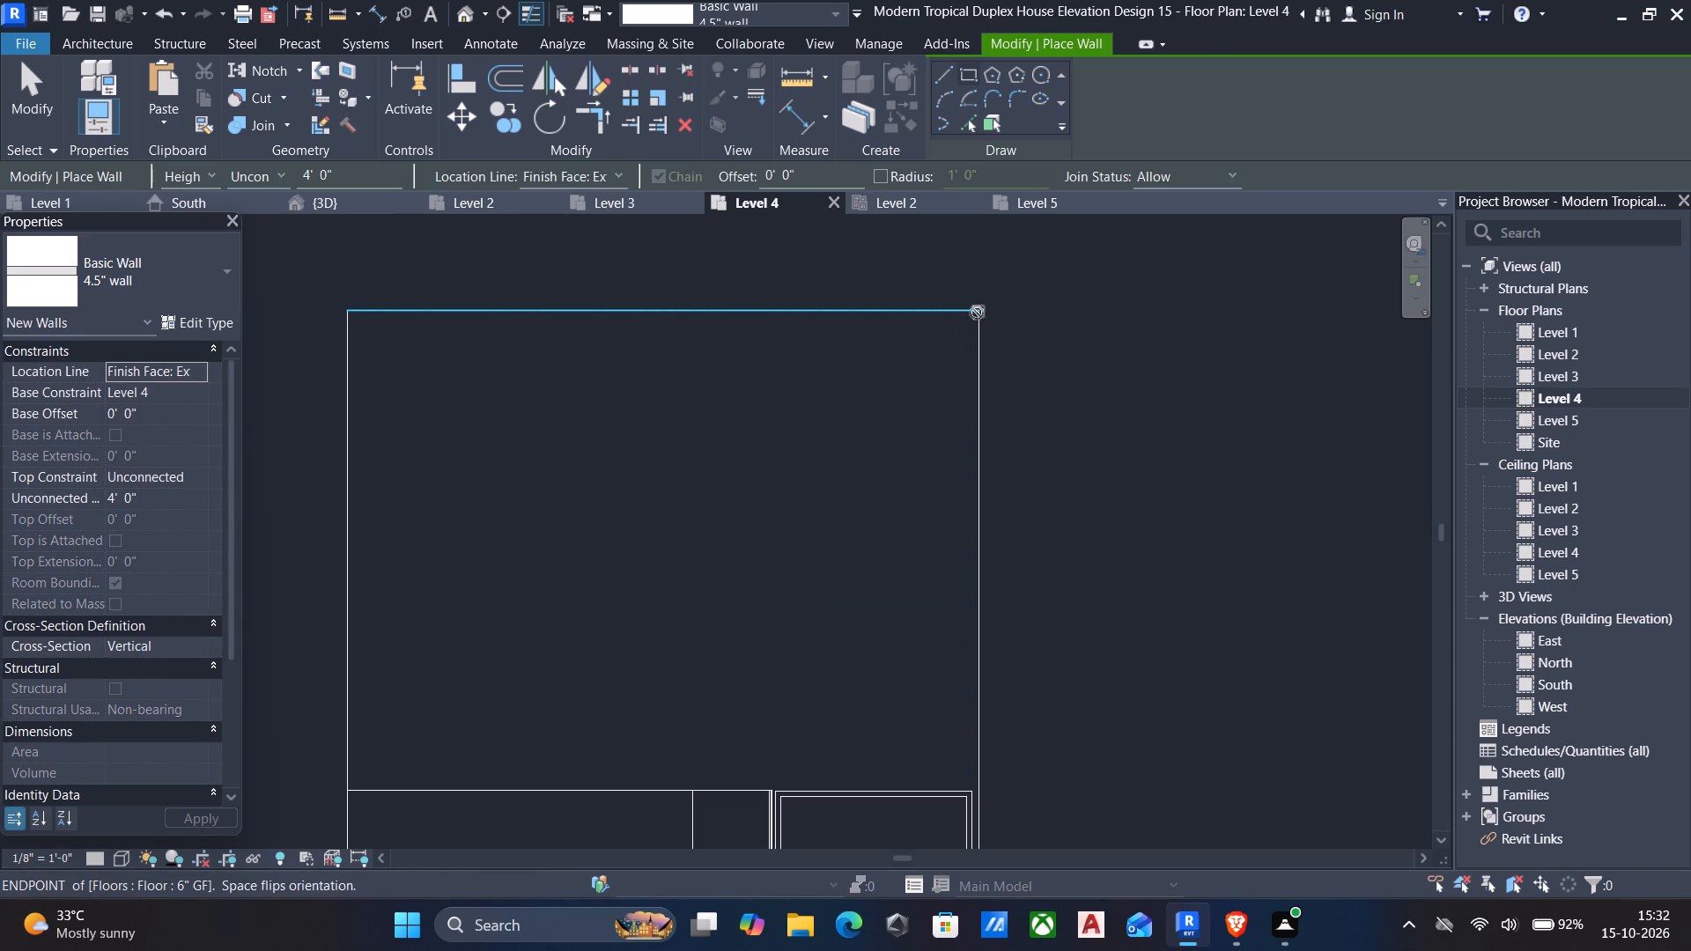
{"action": "middle_click_drag", "start_coordinate": [578, 611], "coordinate": [577, 549]}
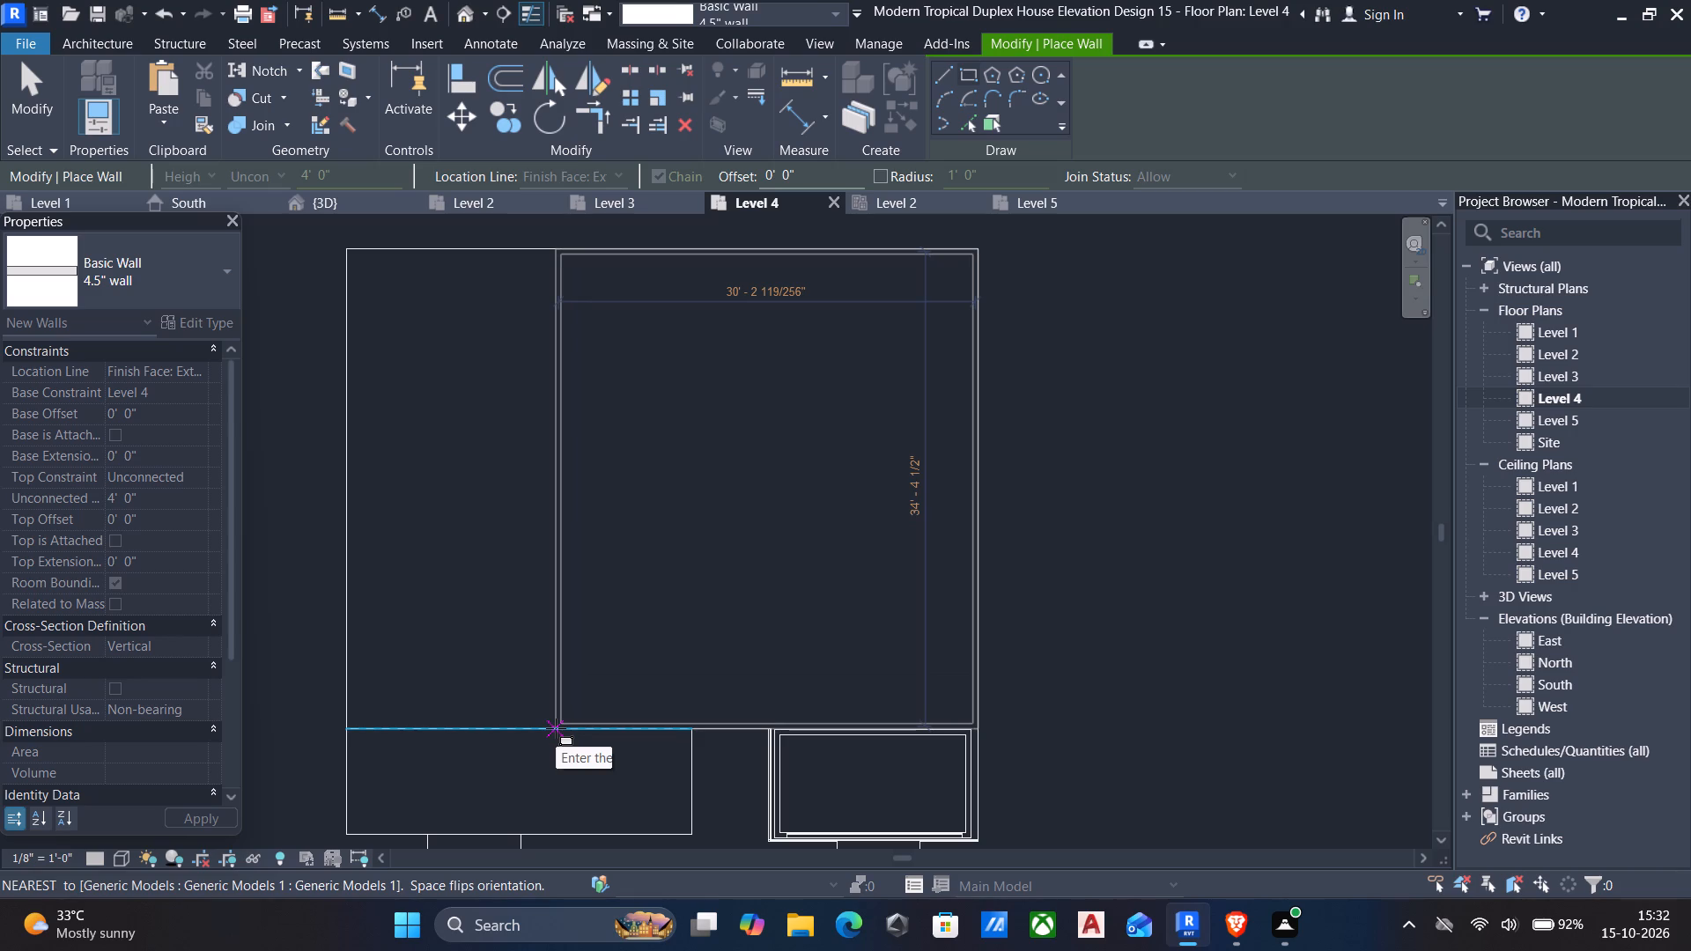
{"action": "left_click", "coordinate": [556, 728]}
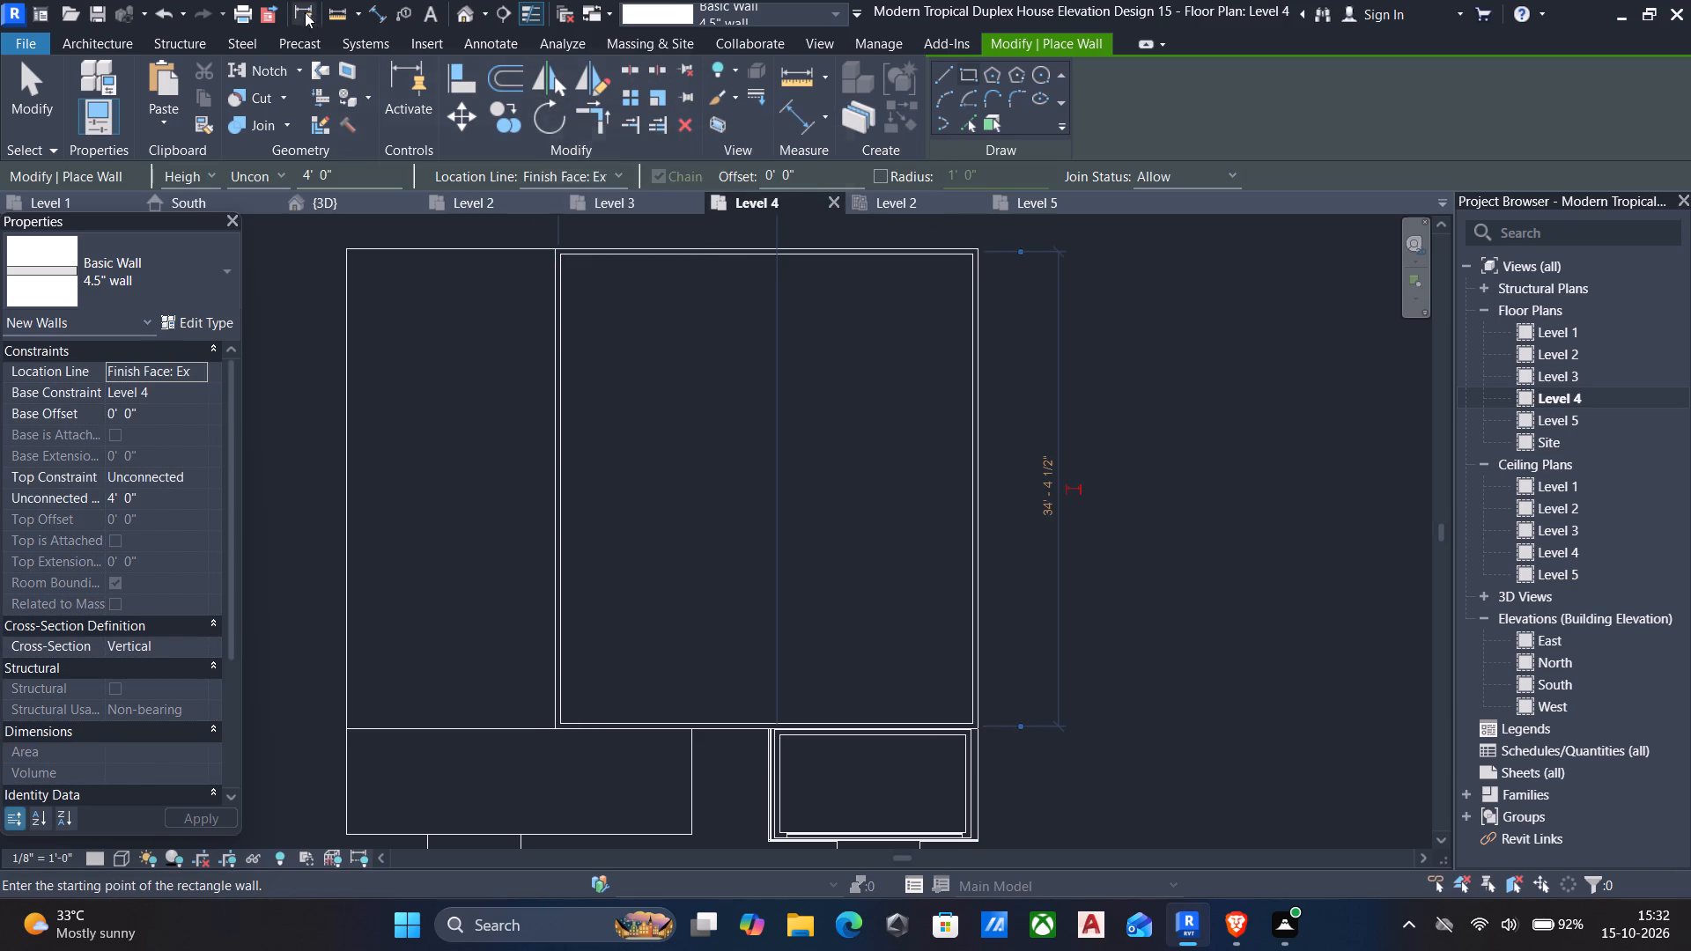
Examine the new rectangular Level 4 walls and the shortened gable roof in 3D from the front and left sides.
{"action": "left_click", "coordinate": [472, 6]}
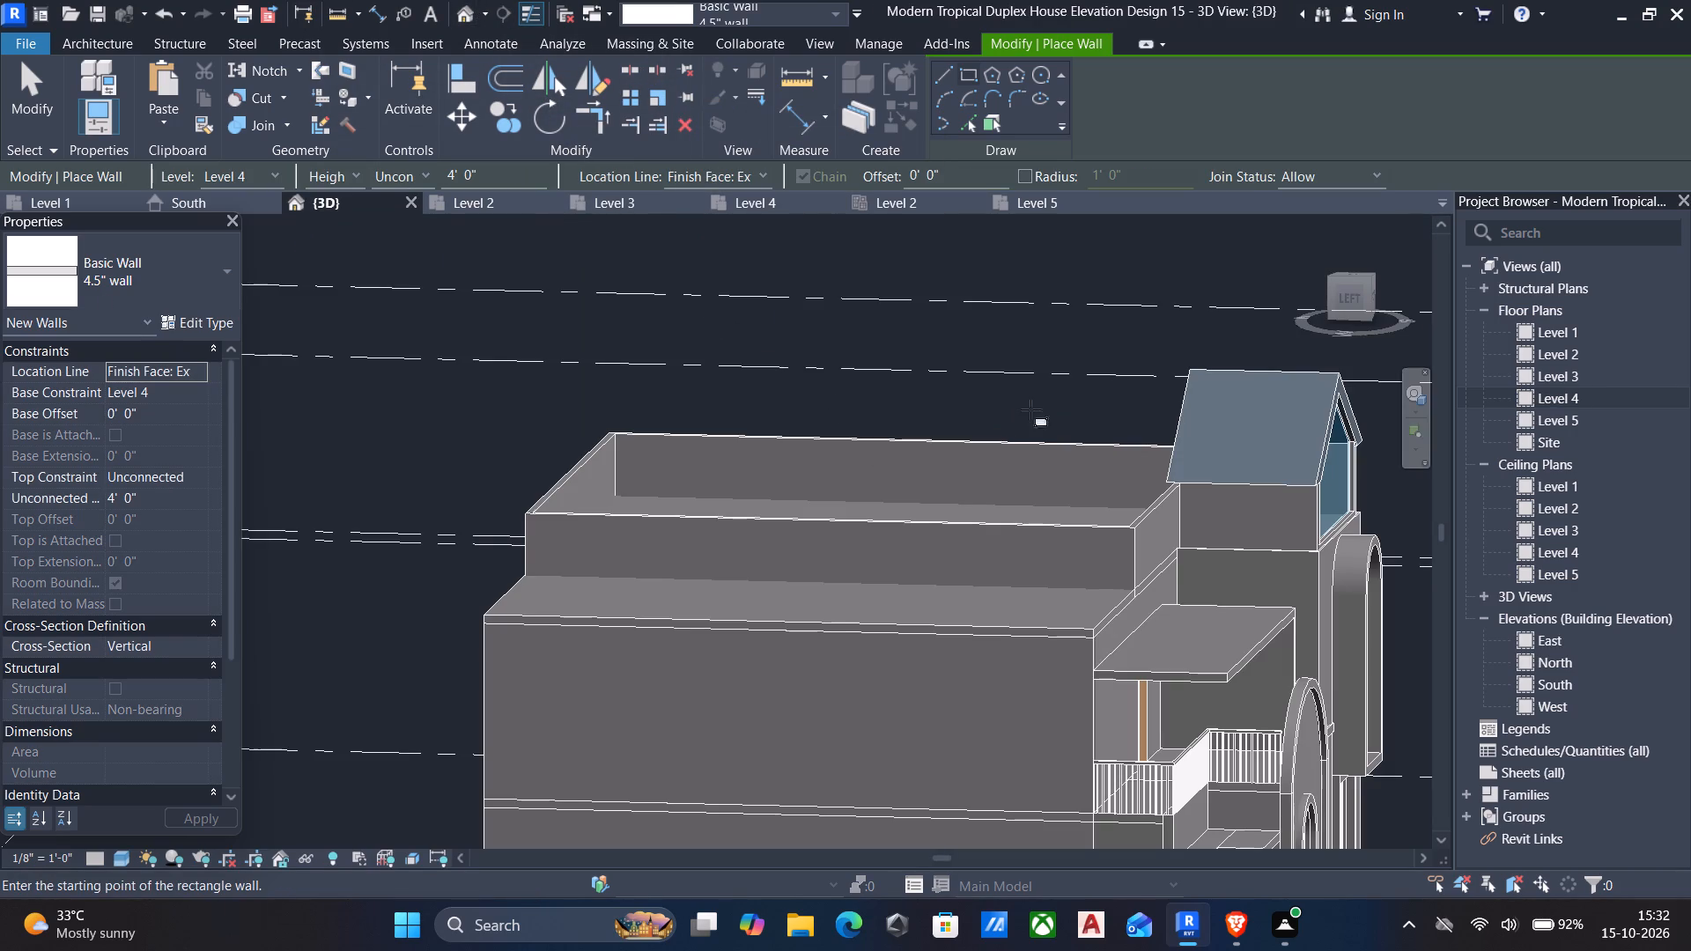
{"action": "middle_click_drag", "start_coordinate": [1356, 322], "coordinate": [1305, 343], "text": "shift"}
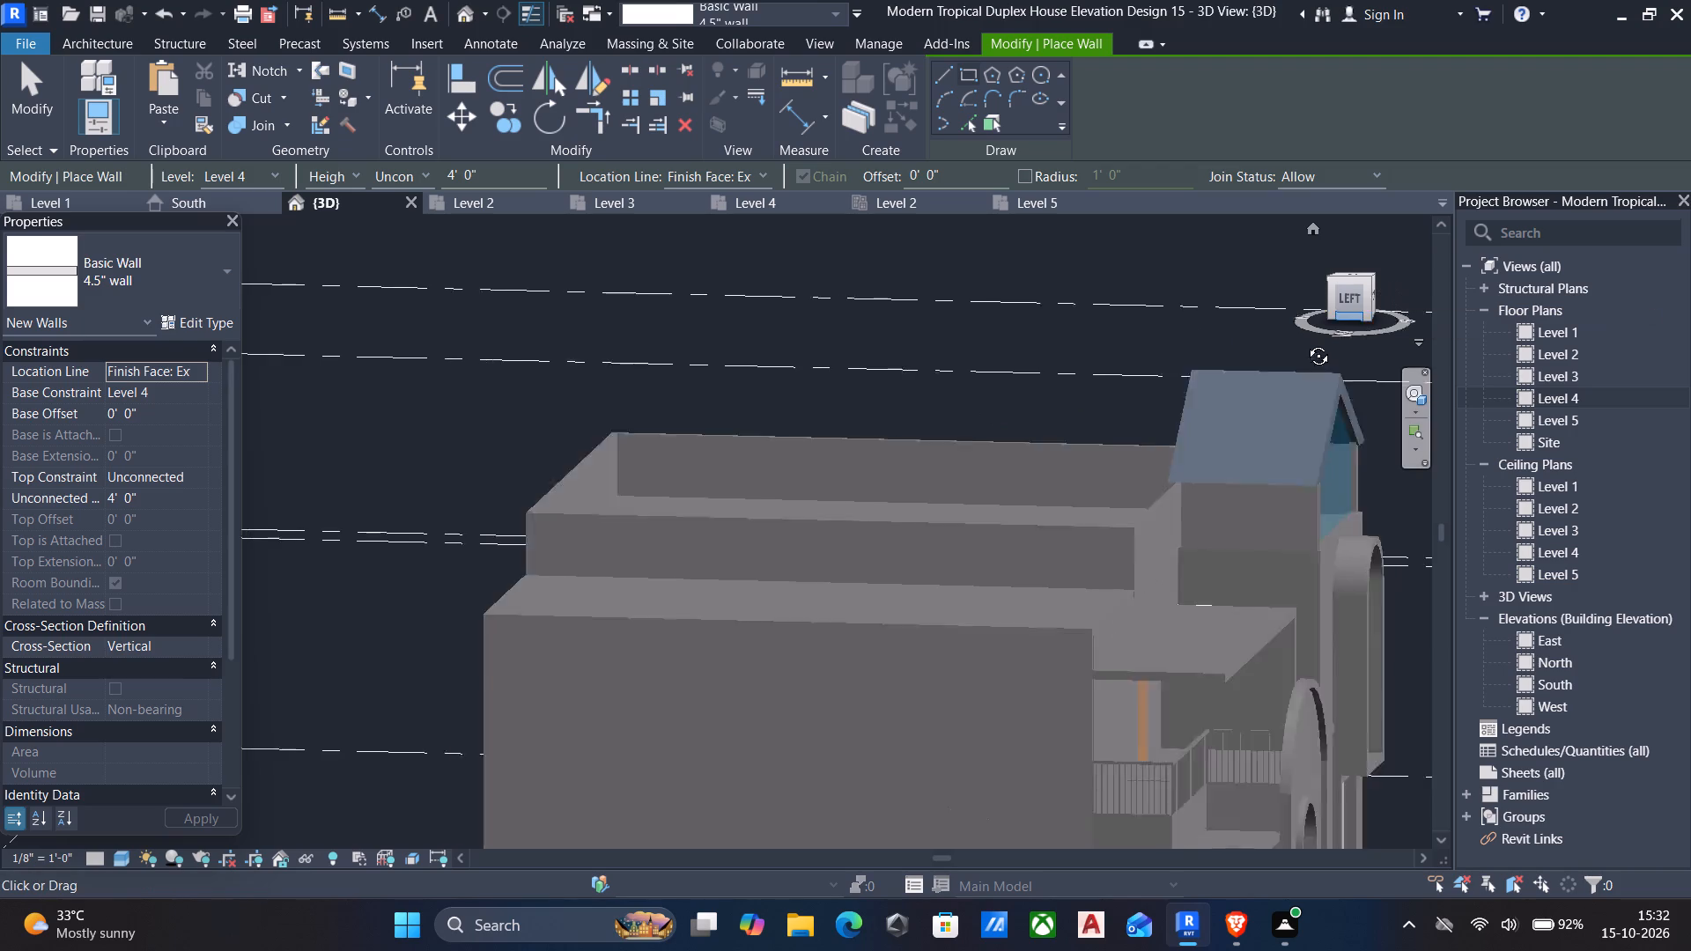
{"action": "middle_click_drag", "start_coordinate": [1305, 343], "coordinate": [1167, 361], "text": "shift"}
{"action": "middle_click_drag", "start_coordinate": [1025, 369], "coordinate": [986, 370]}
{"action": "key", "text": "Escape"}
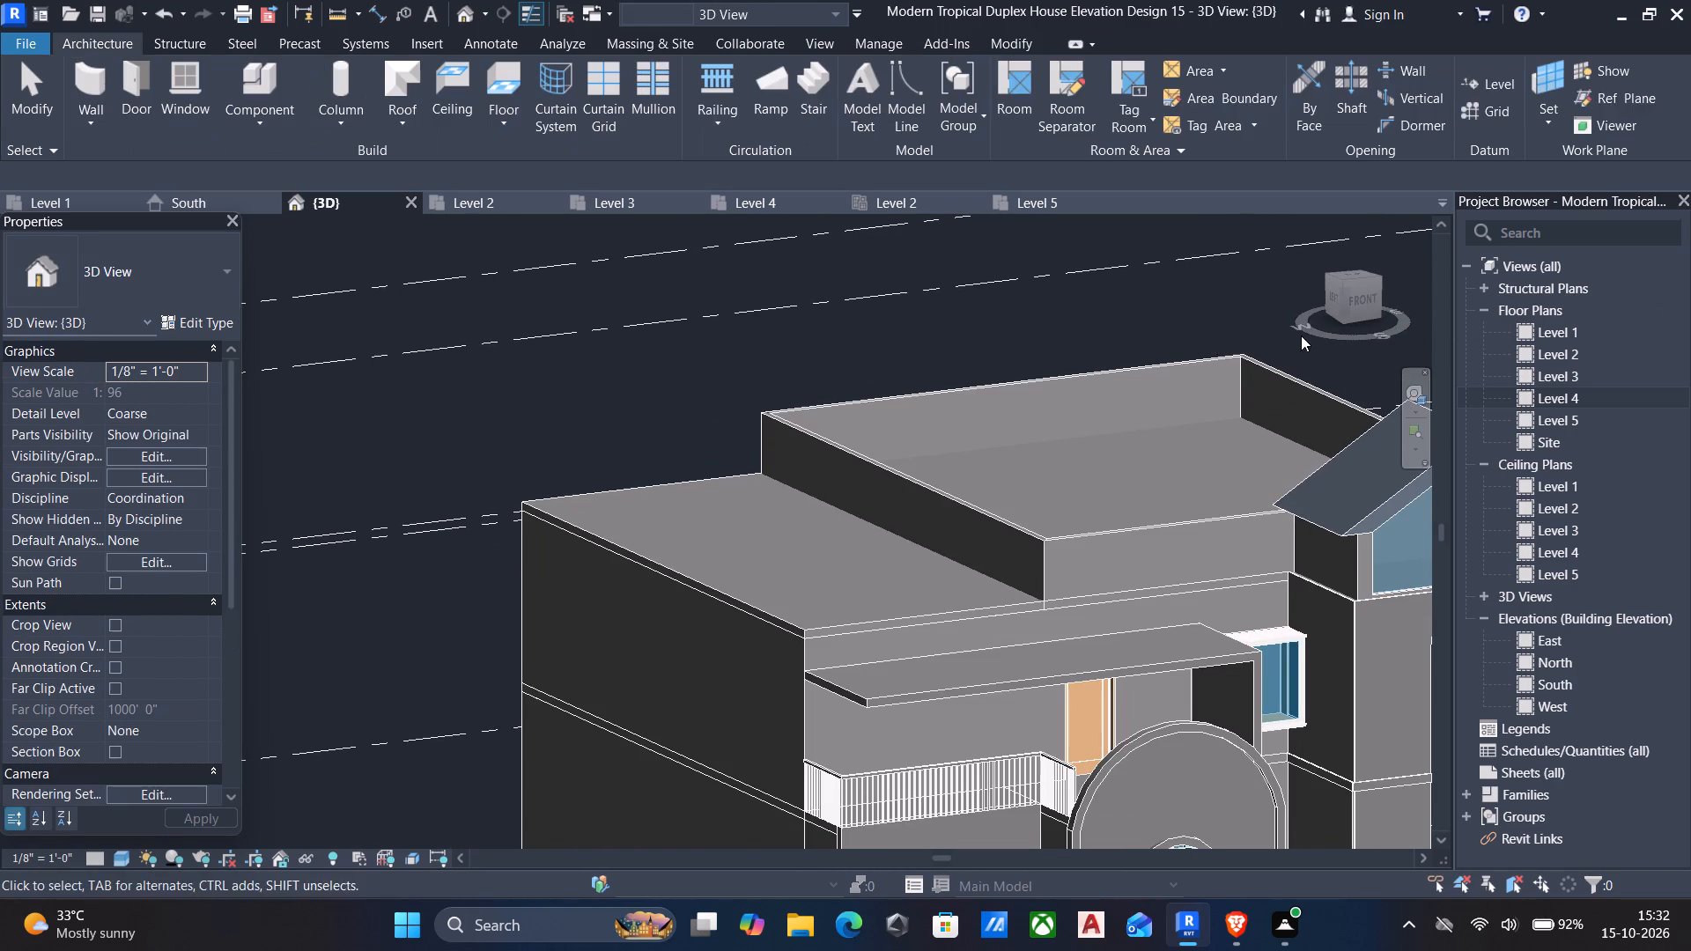
{"action": "left_click", "coordinate": [1355, 292]}
{"action": "scroll", "coordinate": [920, 658], "scroll_direction": "up", "scroll_amount": 5}
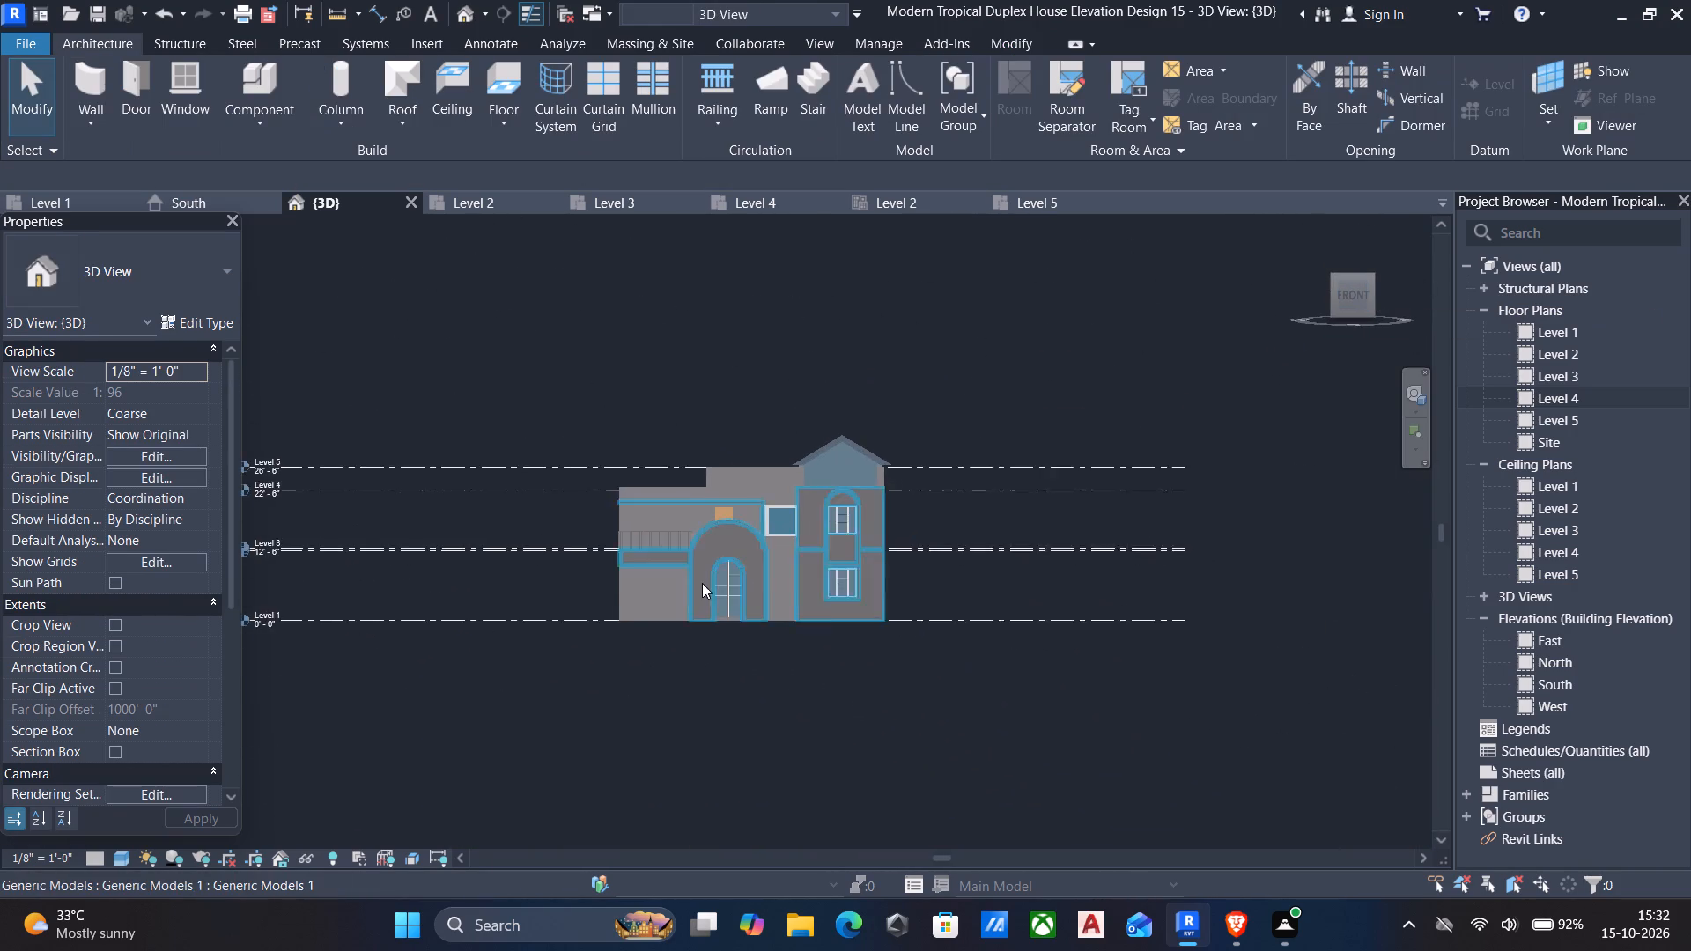
{"action": "scroll", "coordinate": [698, 577], "scroll_direction": "up", "scroll_amount": 4}
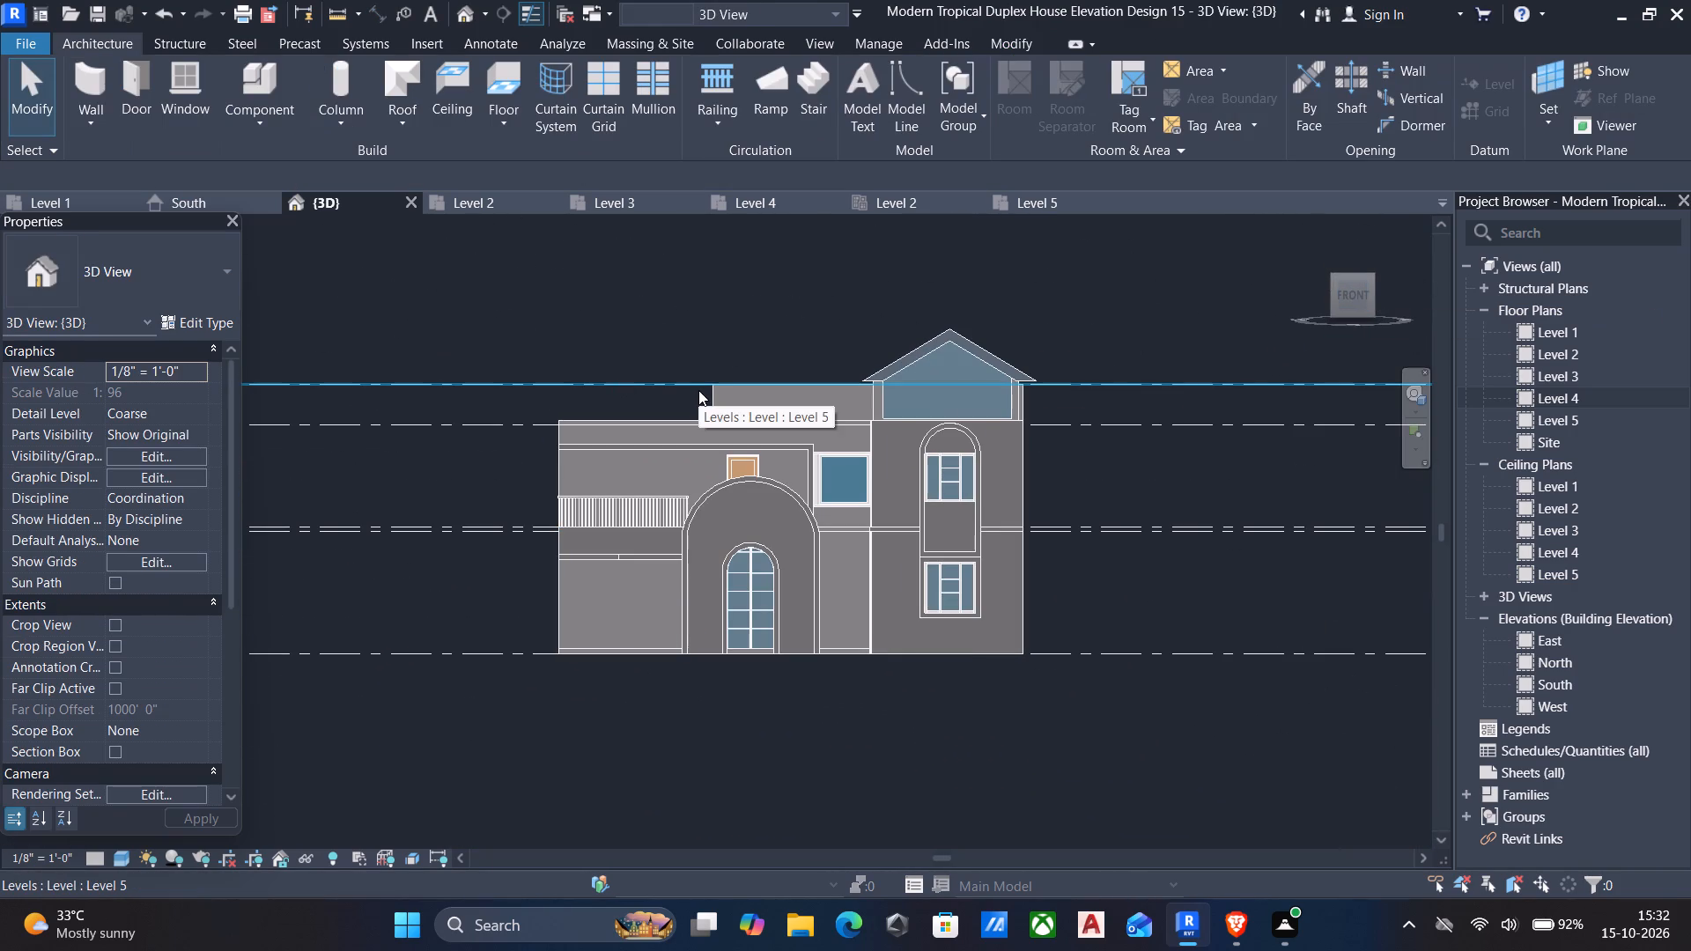
{"action": "middle_click_drag", "start_coordinate": [716, 390], "coordinate": [1022, 389], "text": "shift"}
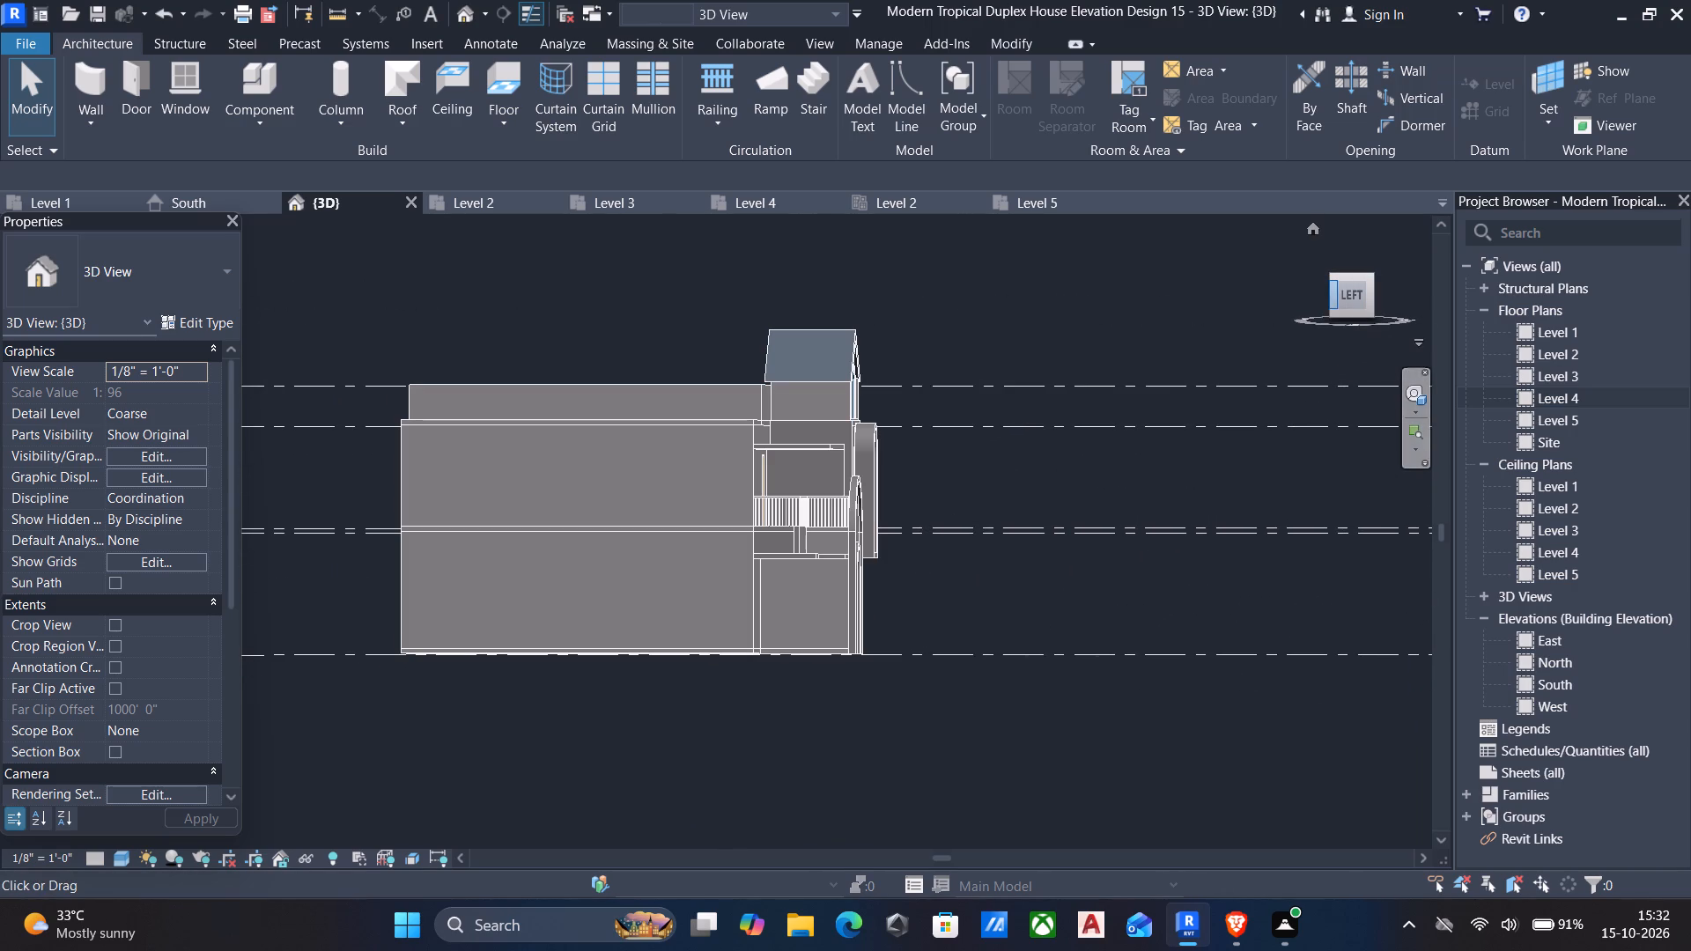
{"action": "left_click", "coordinate": [1348, 297]}
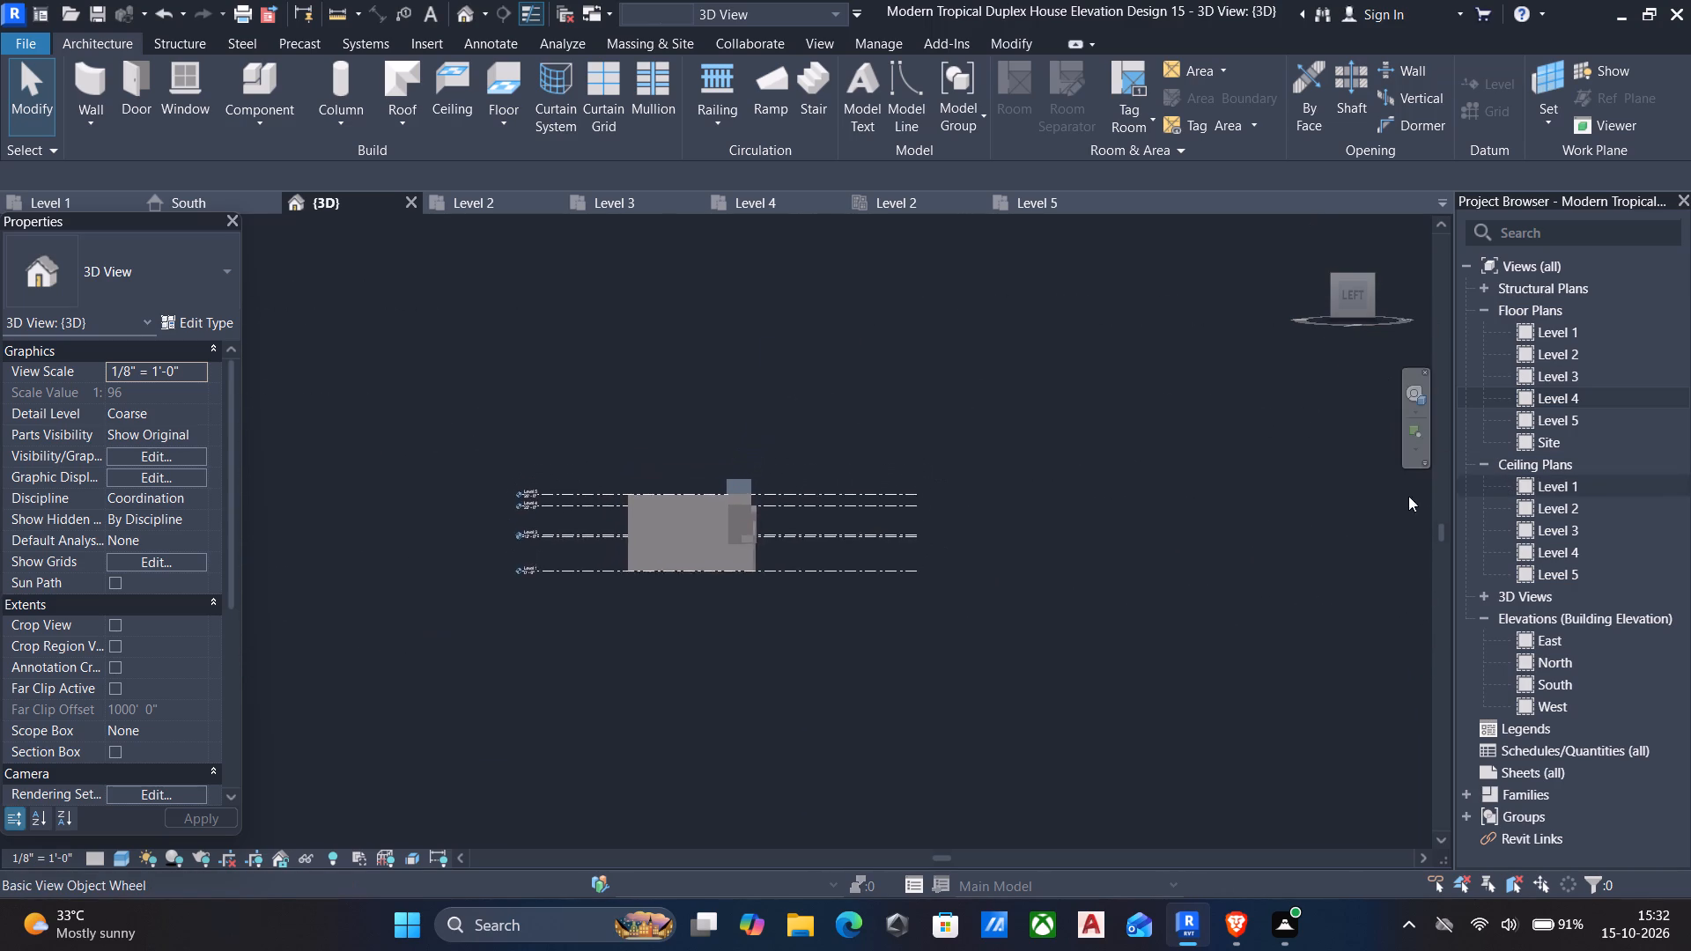
In the West elevation, start a Roof by Extrusion on the large Level 4 enclosure's west wall plane, referenced to Level 5.
{"action": "double_click", "coordinate": [1555, 708]}
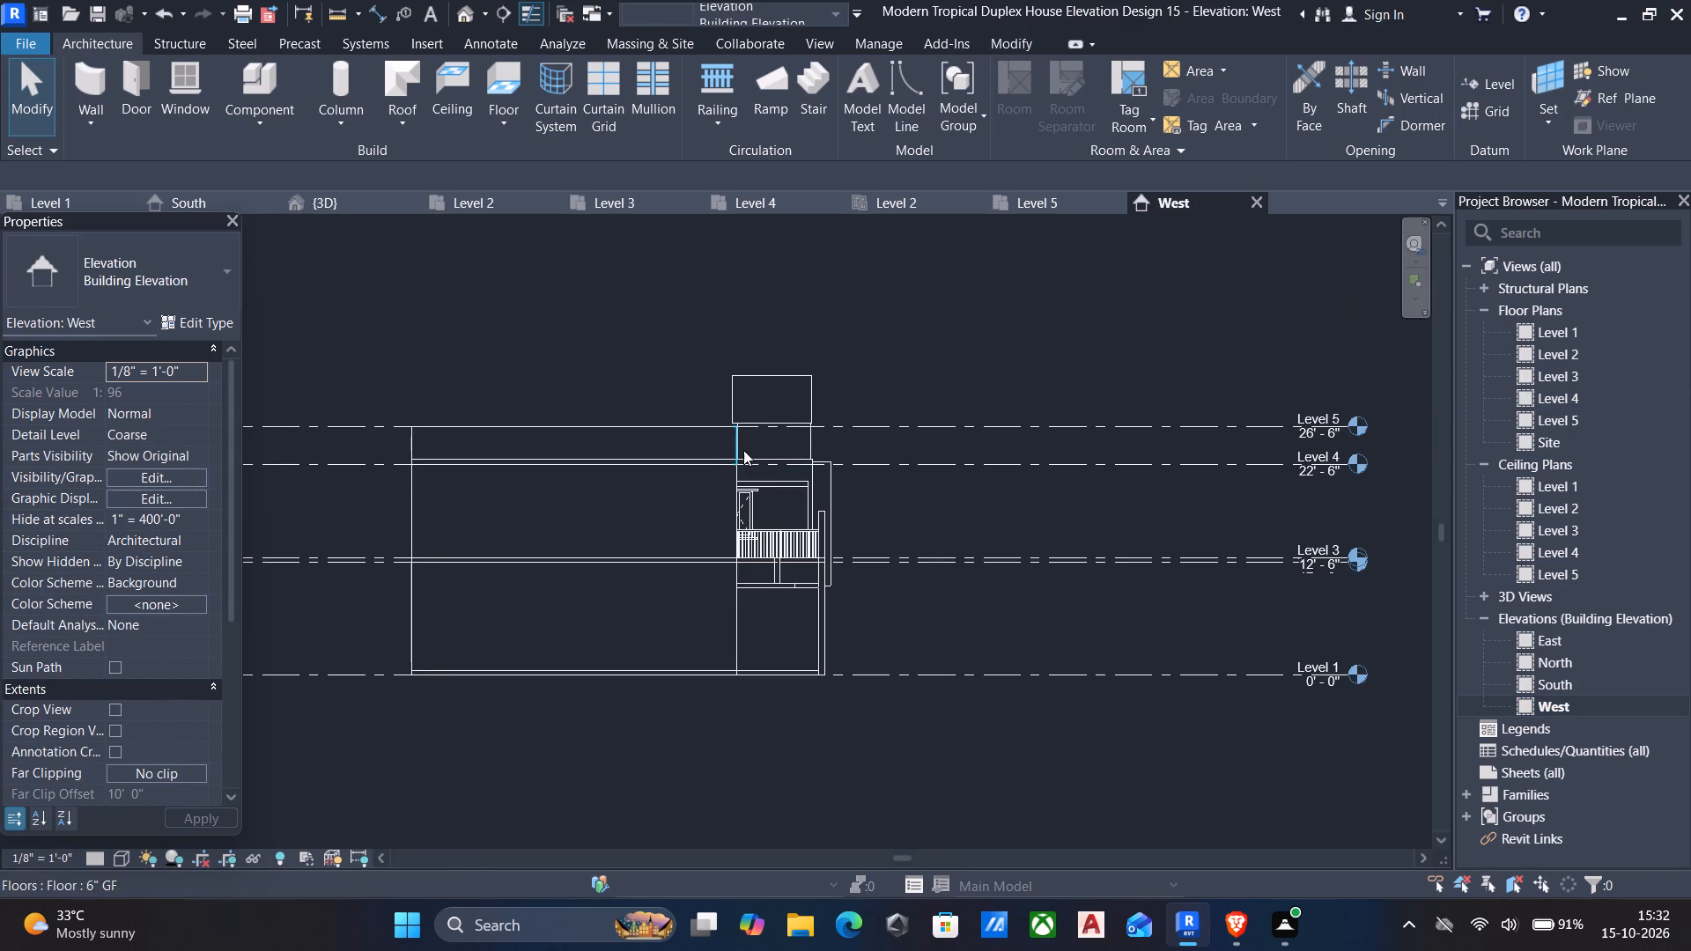
{"action": "middle_click_drag", "start_coordinate": [587, 430], "coordinate": [727, 449]}
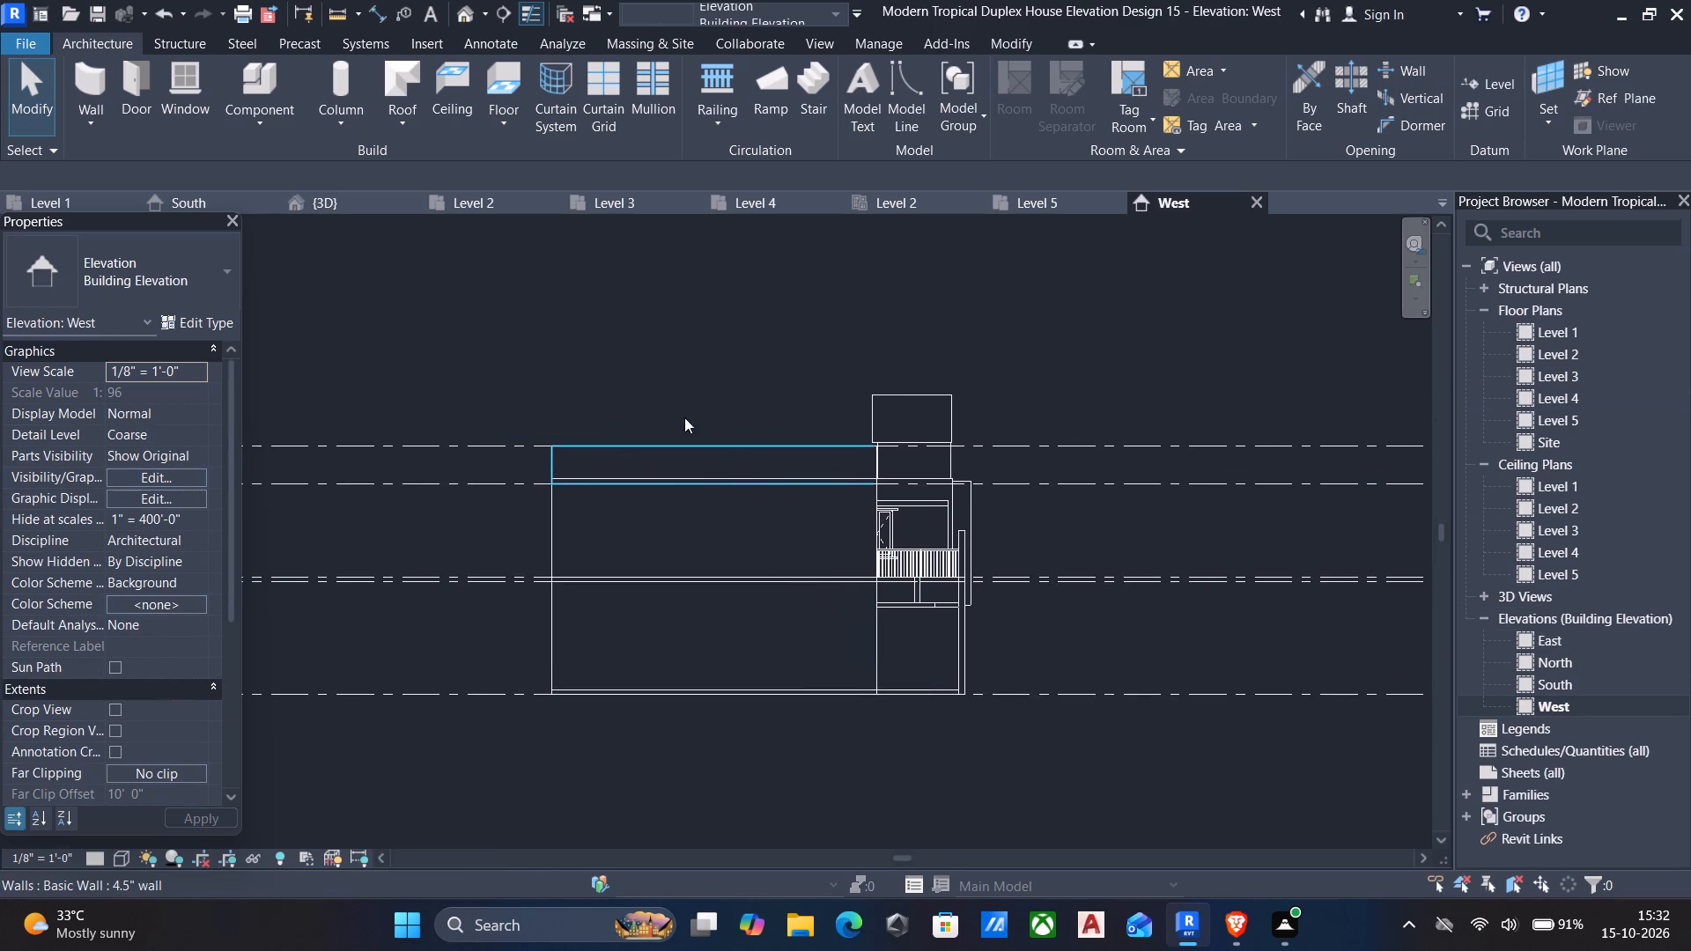
{"action": "left_click", "coordinate": [395, 124]}
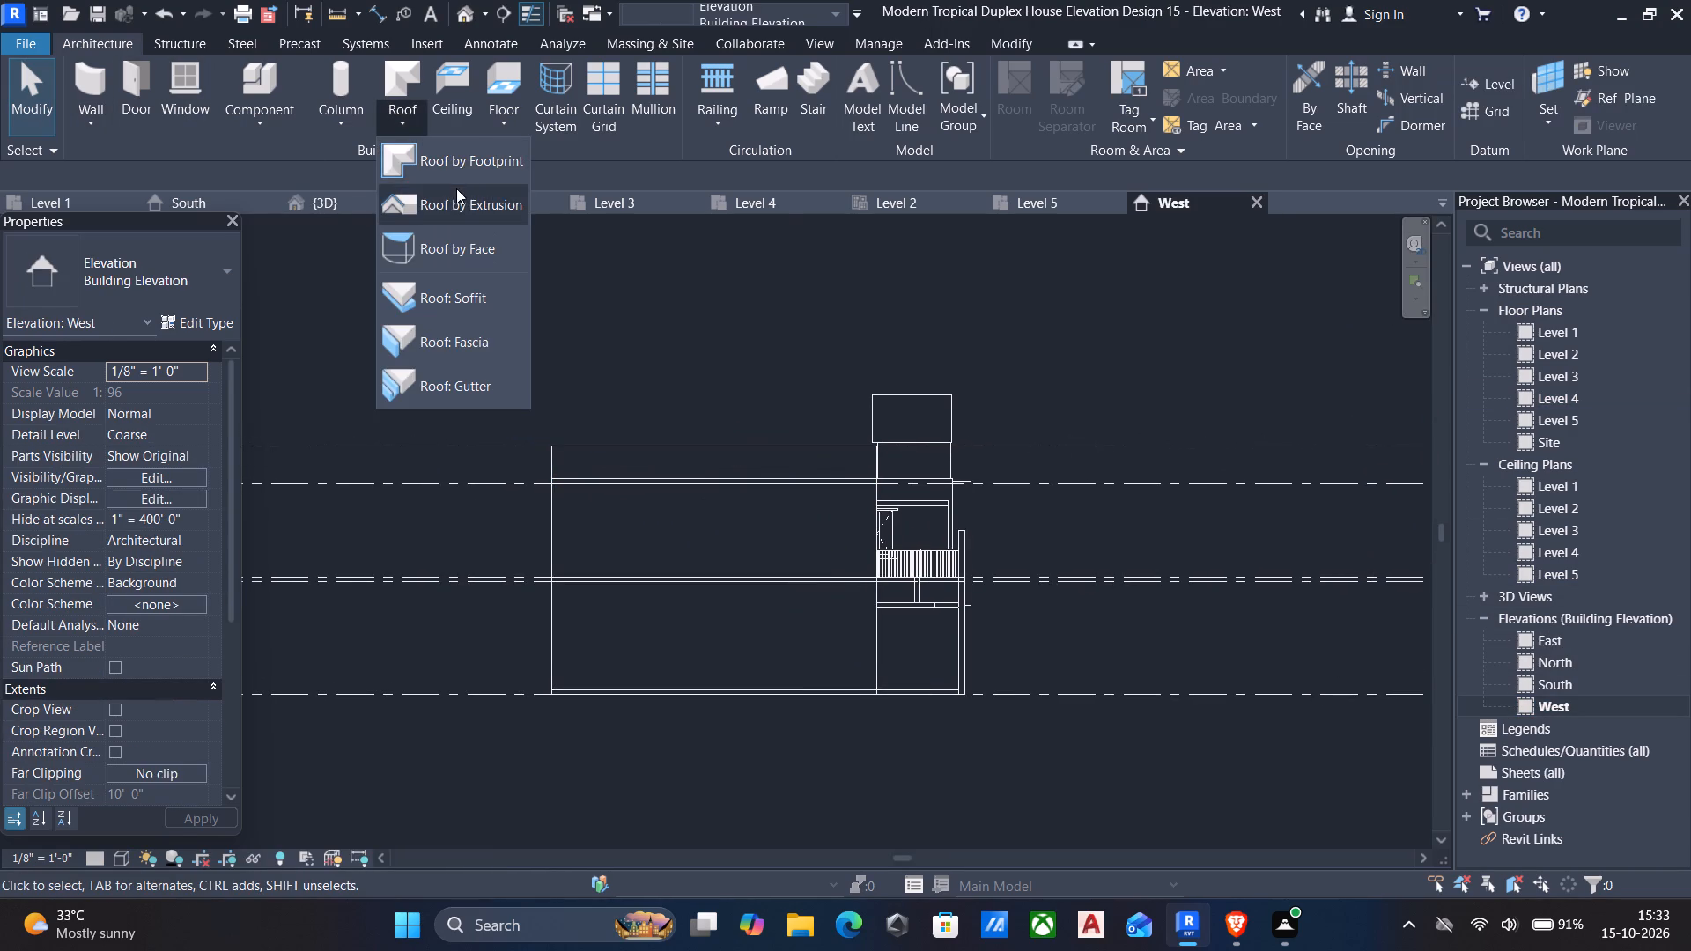
{"action": "left_click", "coordinate": [457, 196]}
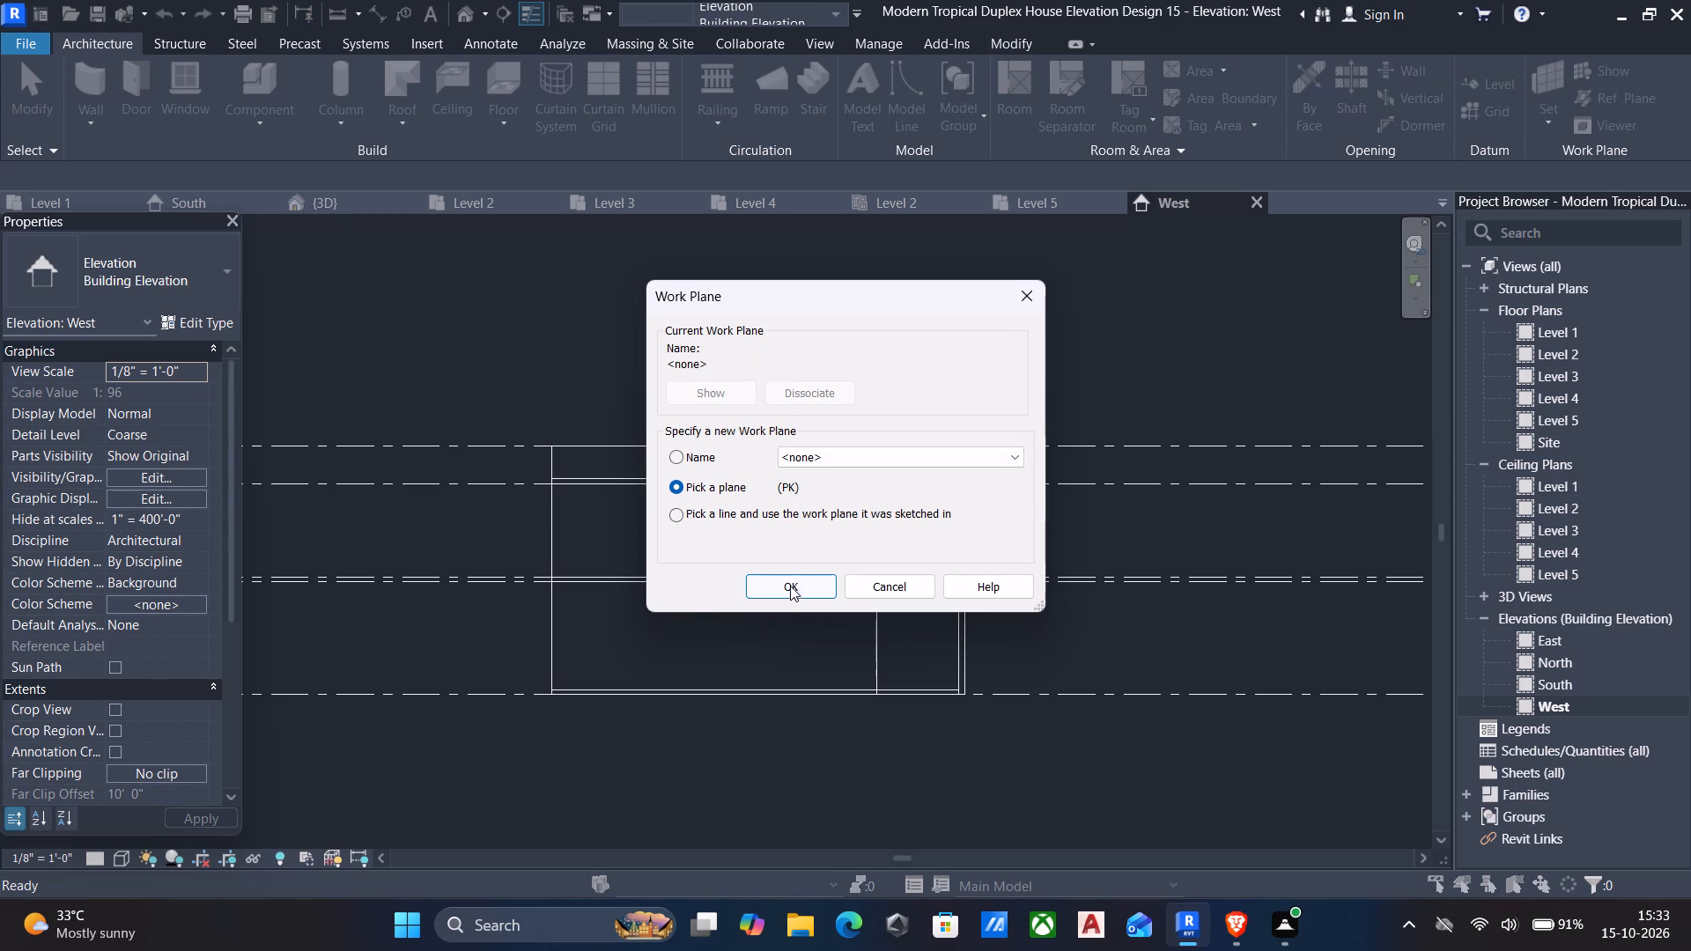
{"action": "left_click", "coordinate": [790, 586]}
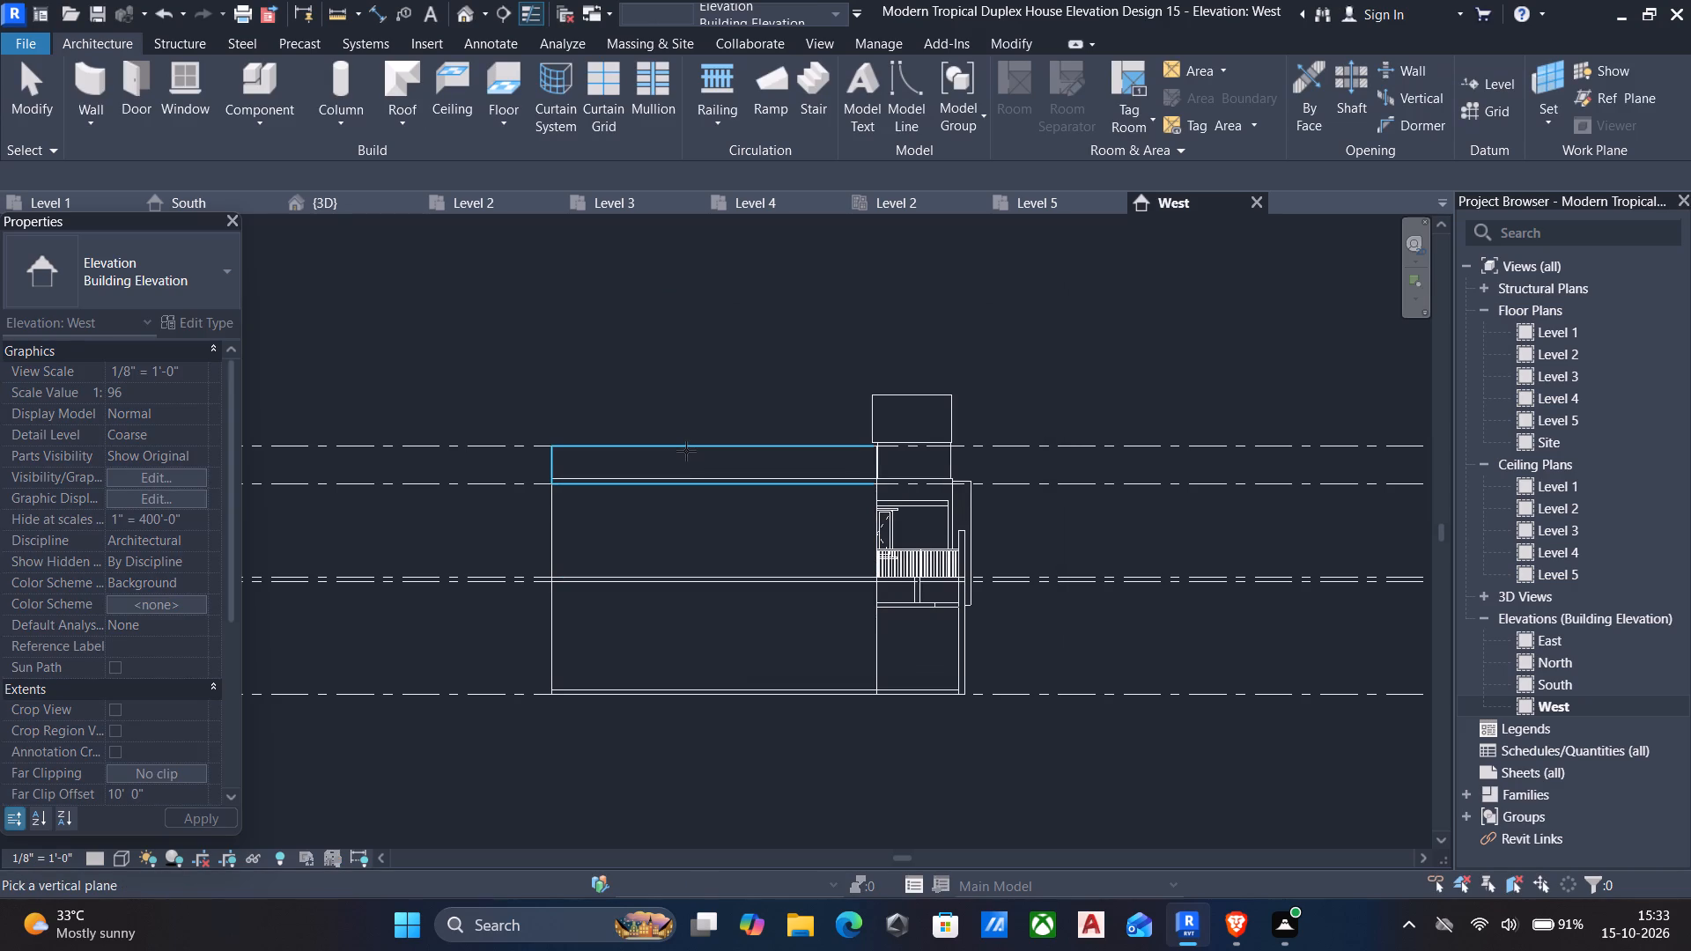
{"action": "left_click", "coordinate": [686, 451]}
{"action": "left_click", "coordinate": [868, 501]}
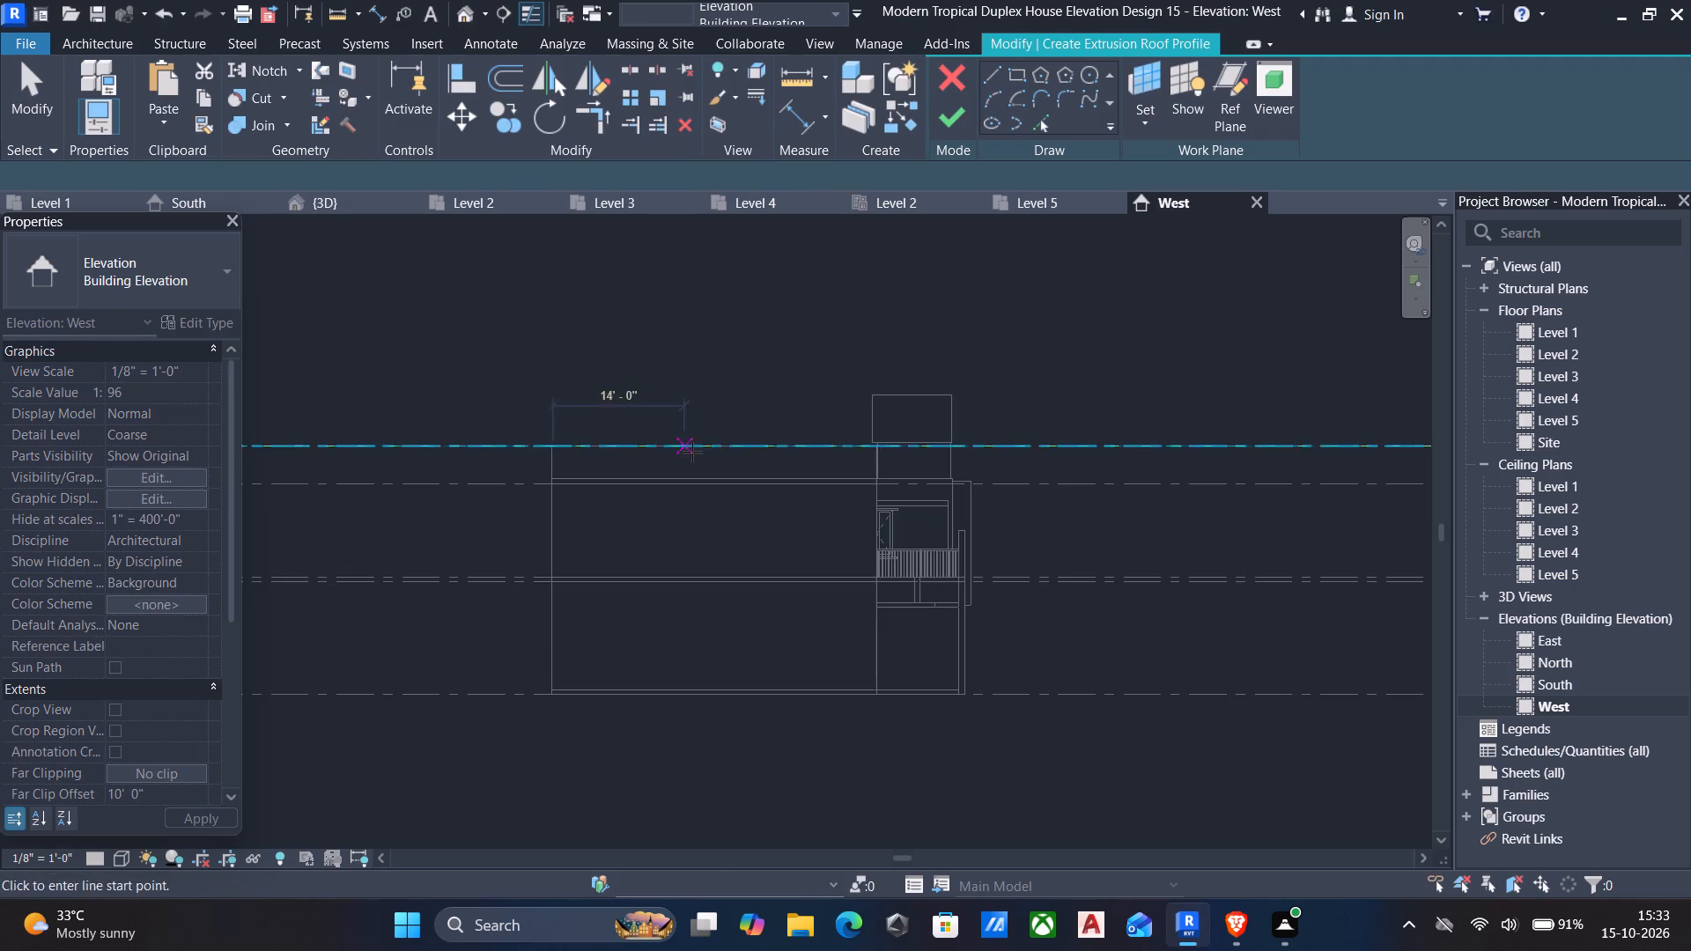
Sketch an 8' 6" vertical guide up from Level 5 at mid-enclosure, plus a slope about 20' 10 3/4" long down past the rear wall.
{"action": "scroll", "coordinate": [715, 443], "scroll_direction": "up", "scroll_amount": 4}
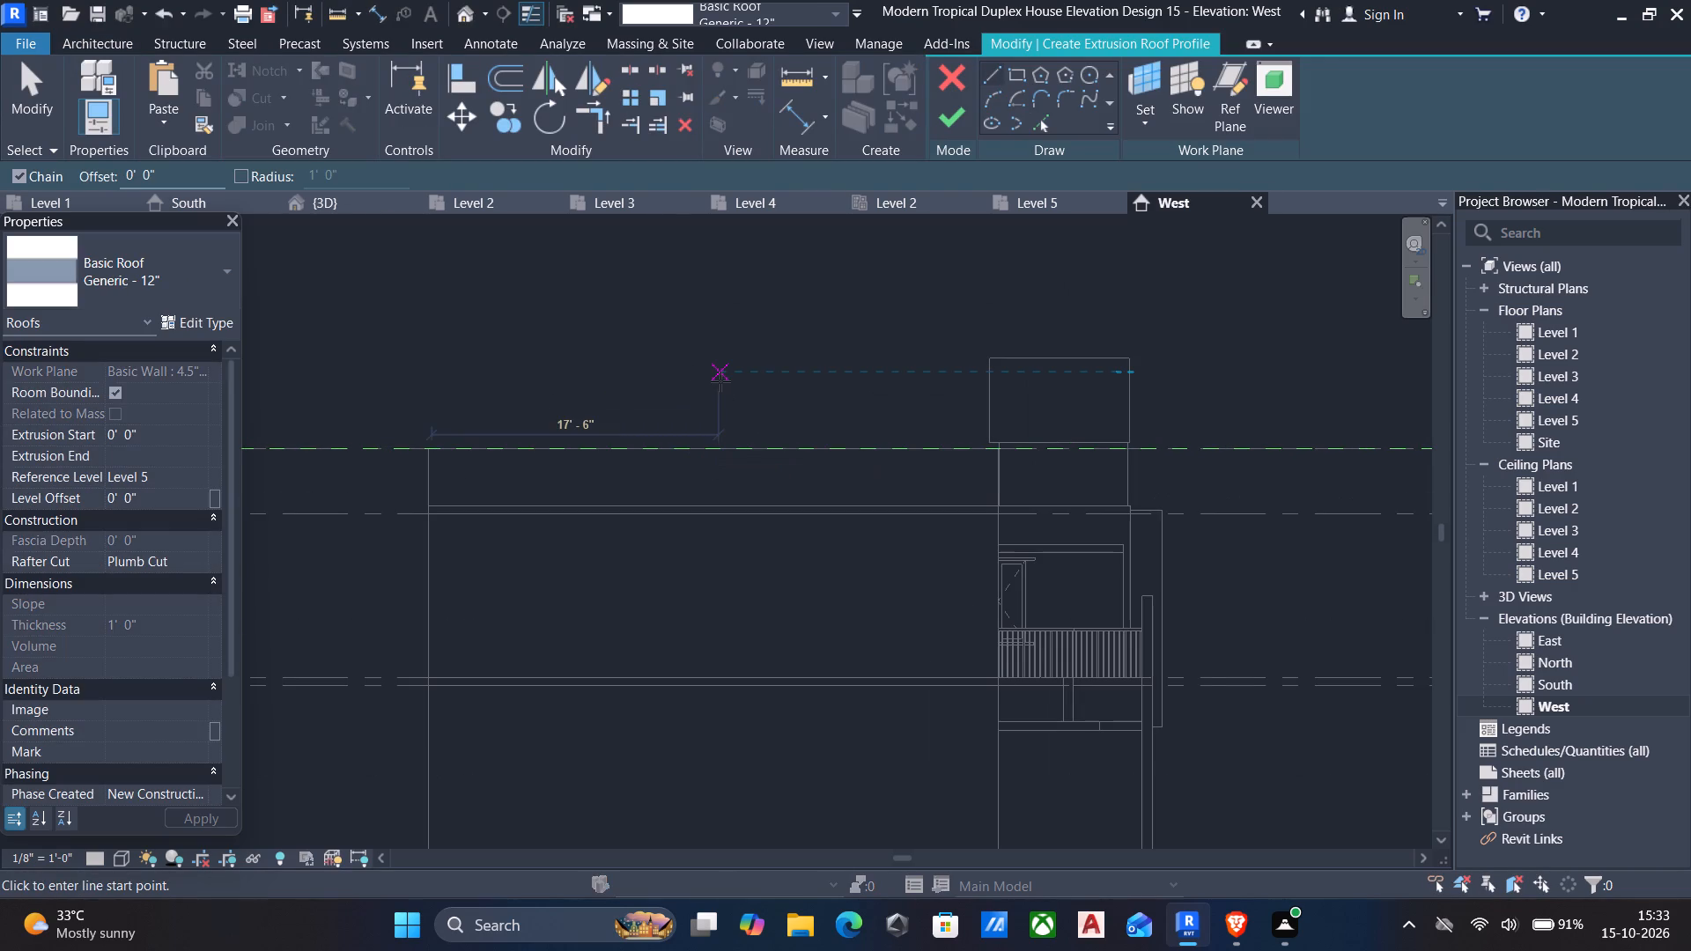
{"action": "left_click", "coordinate": [718, 444]}
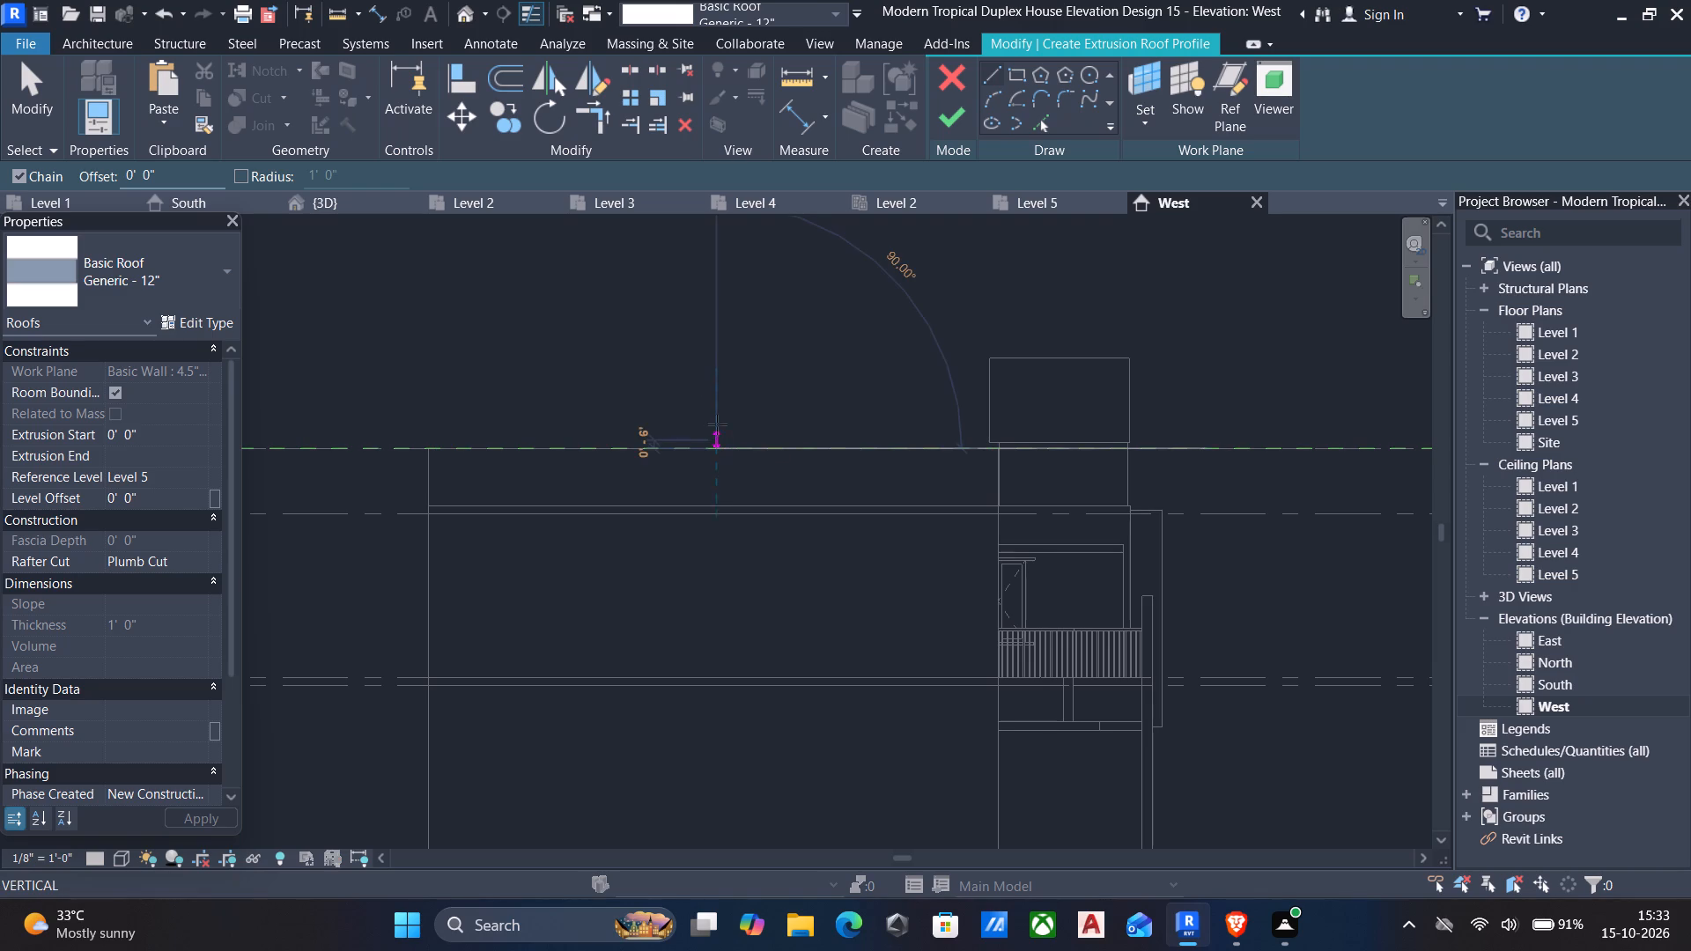
{"action": "left_click", "coordinate": [717, 308]}
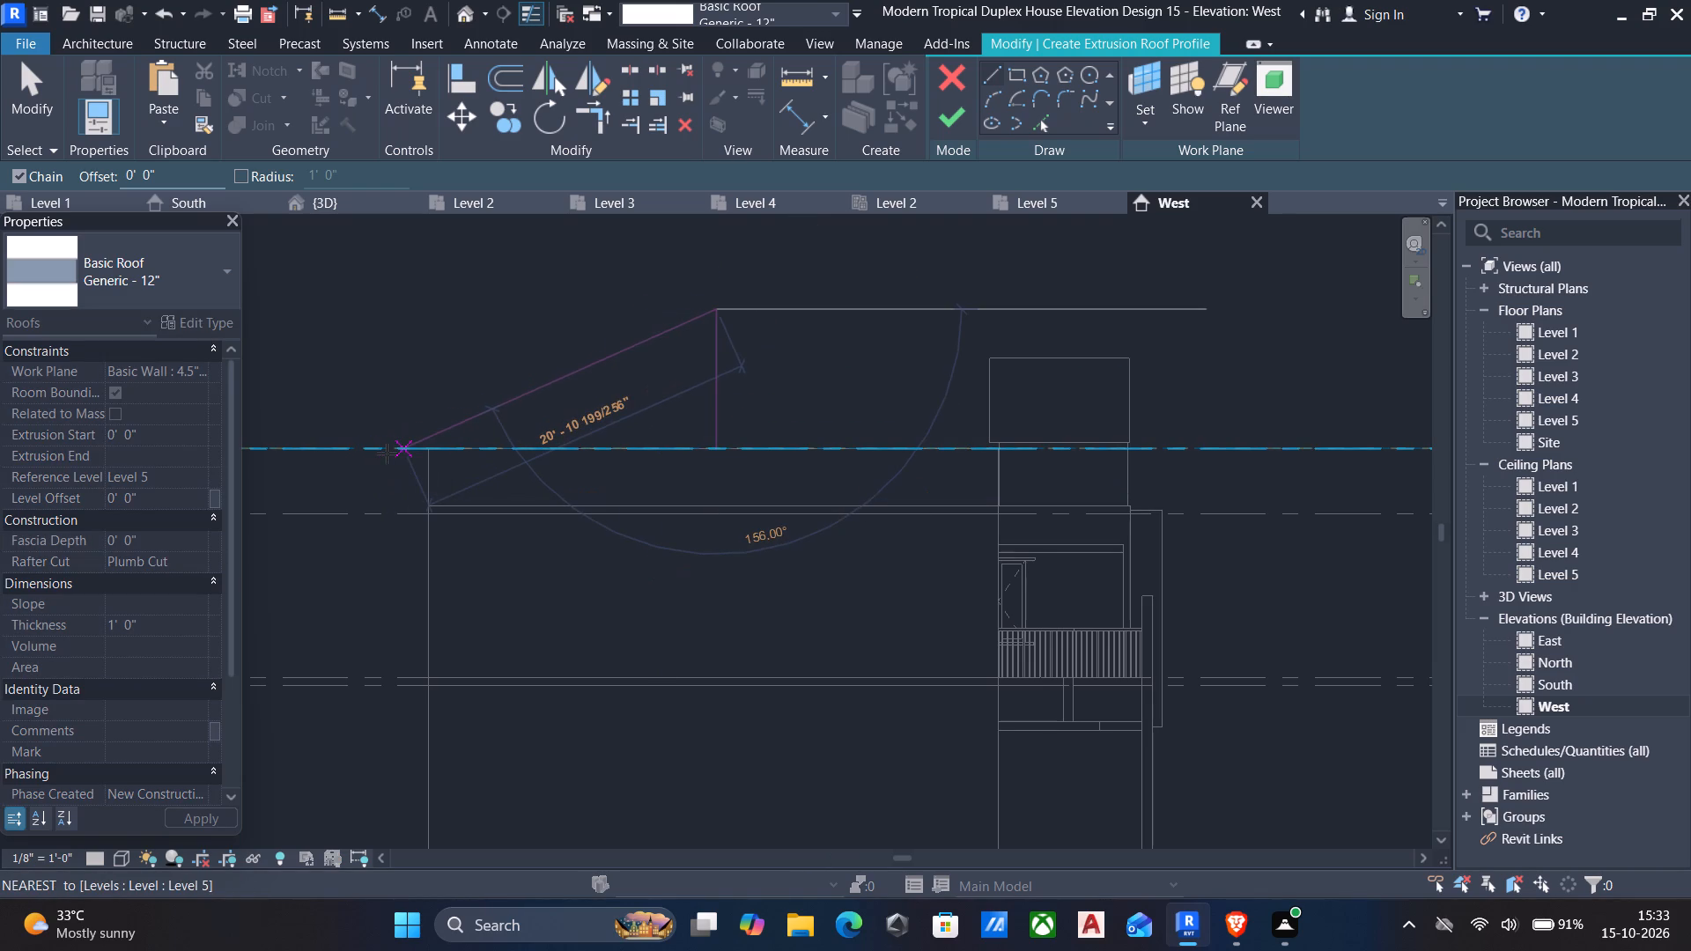
{"action": "left_click", "coordinate": [387, 453]}
{"action": "key", "text": "Escape"}
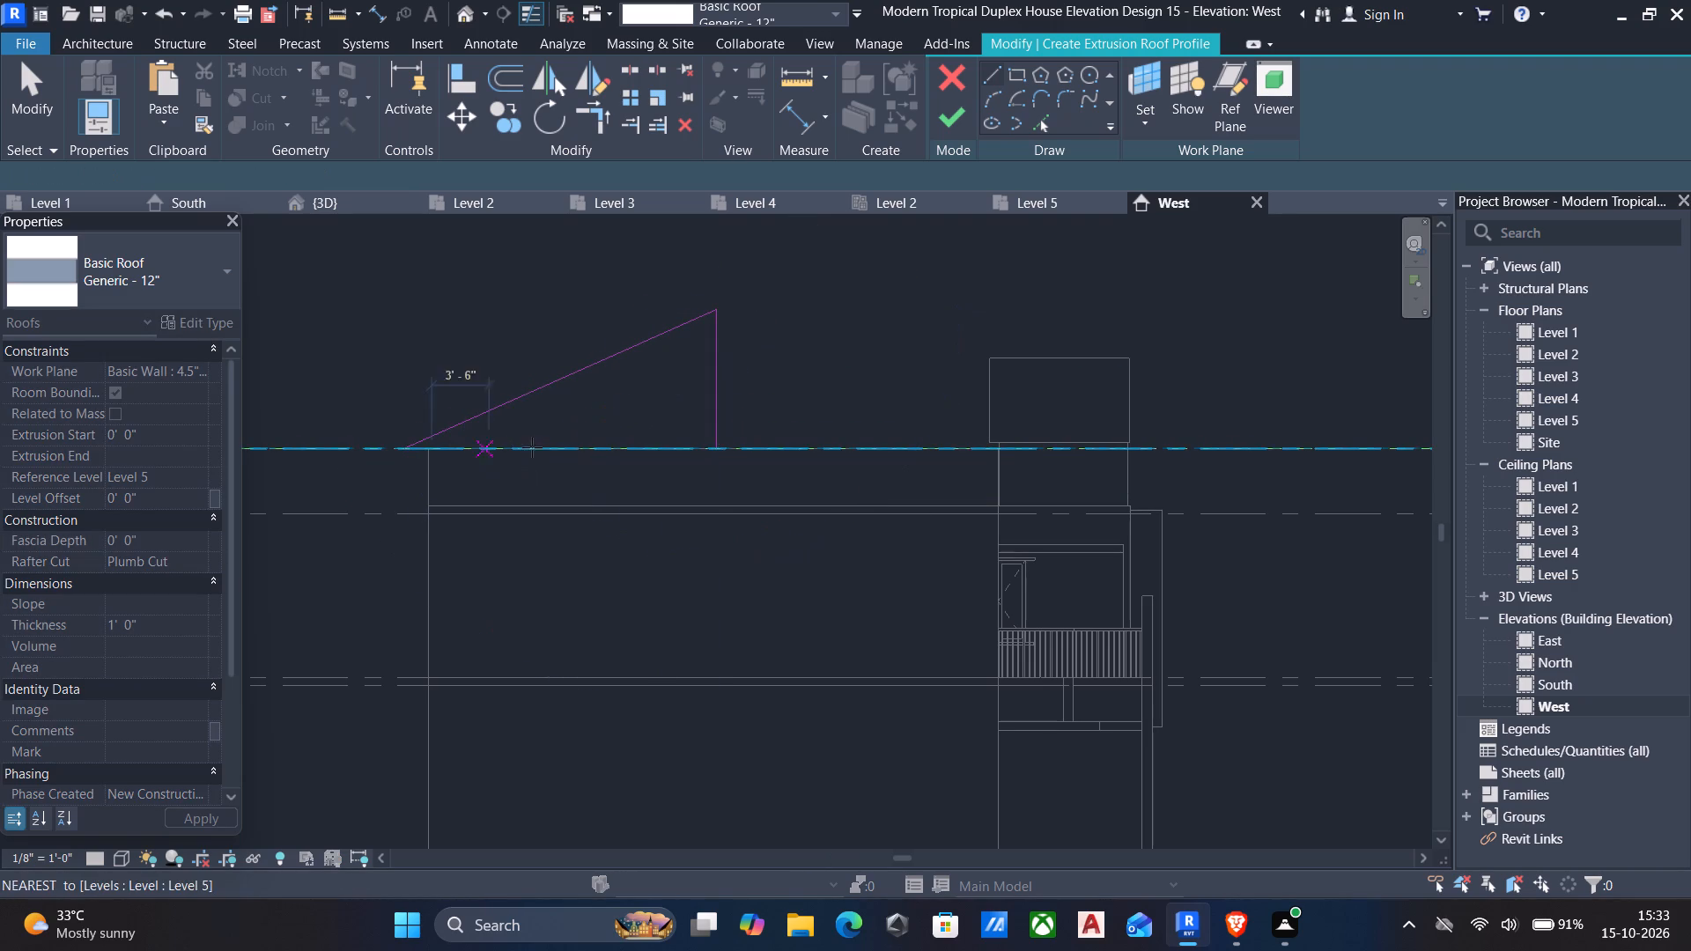
{"action": "key", "text": "Escape"}
Mirror a copy of the sloping roof line about the vertical guide line to form the gable's front slope.
{"action": "left_click_drag", "start_coordinate": [639, 426], "coordinate": [553, 364]}
{"action": "type", "text": "dm"}
{"action": "left_click", "coordinate": [712, 312]}
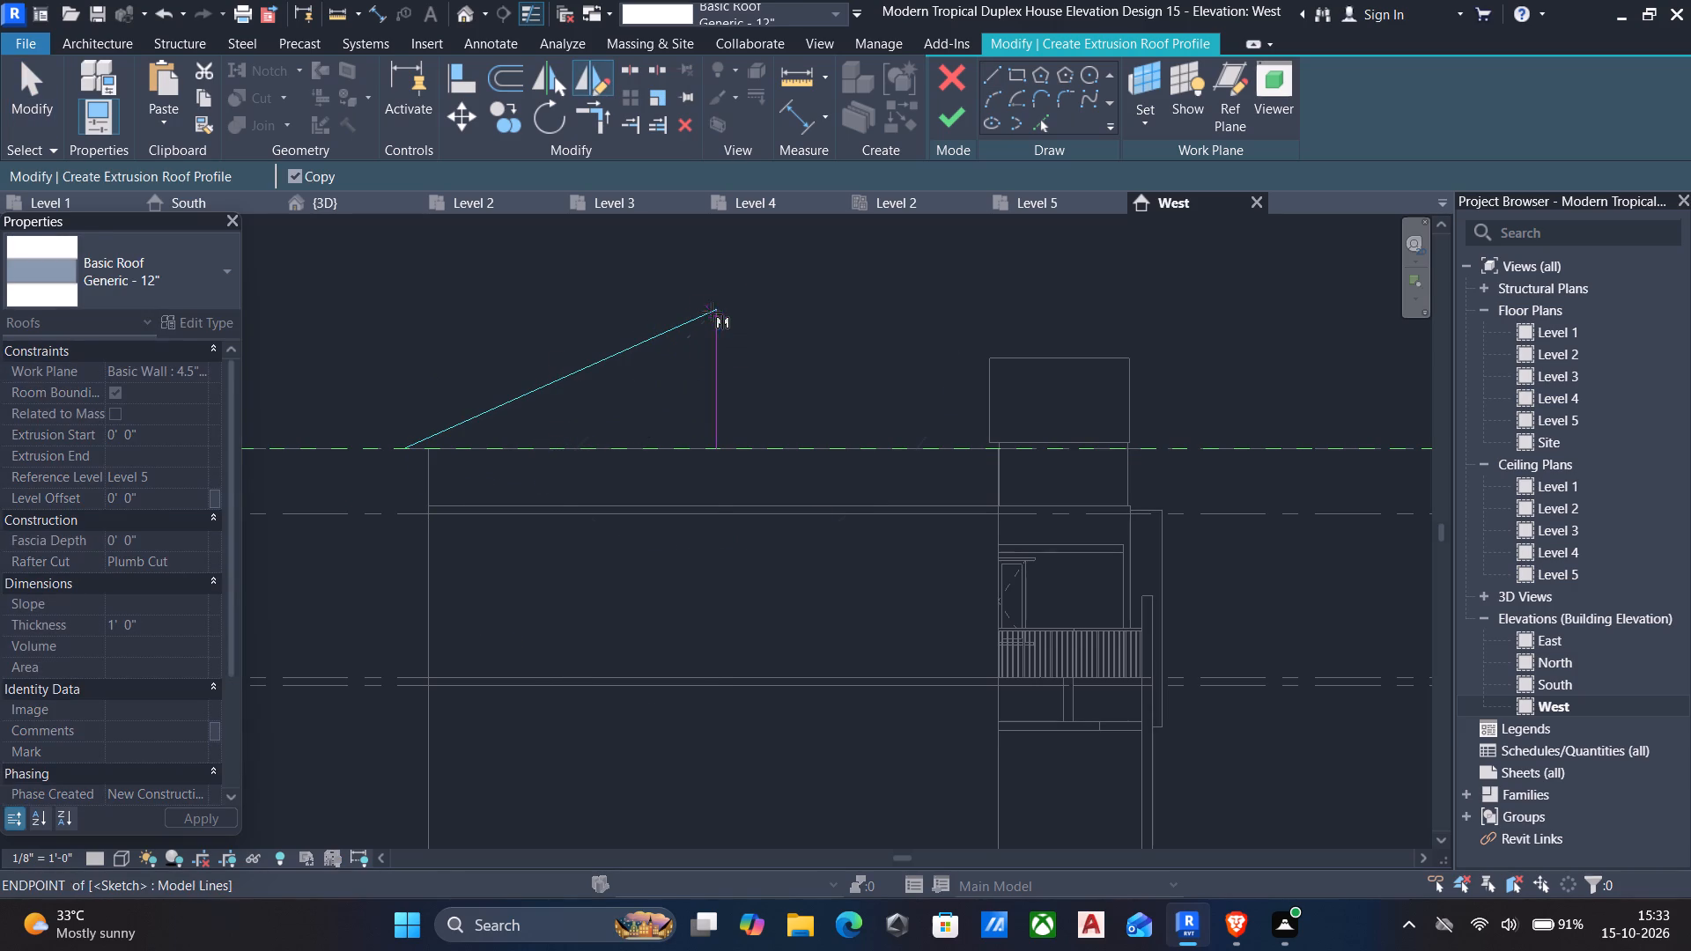
{"action": "left_click", "coordinate": [726, 453]}
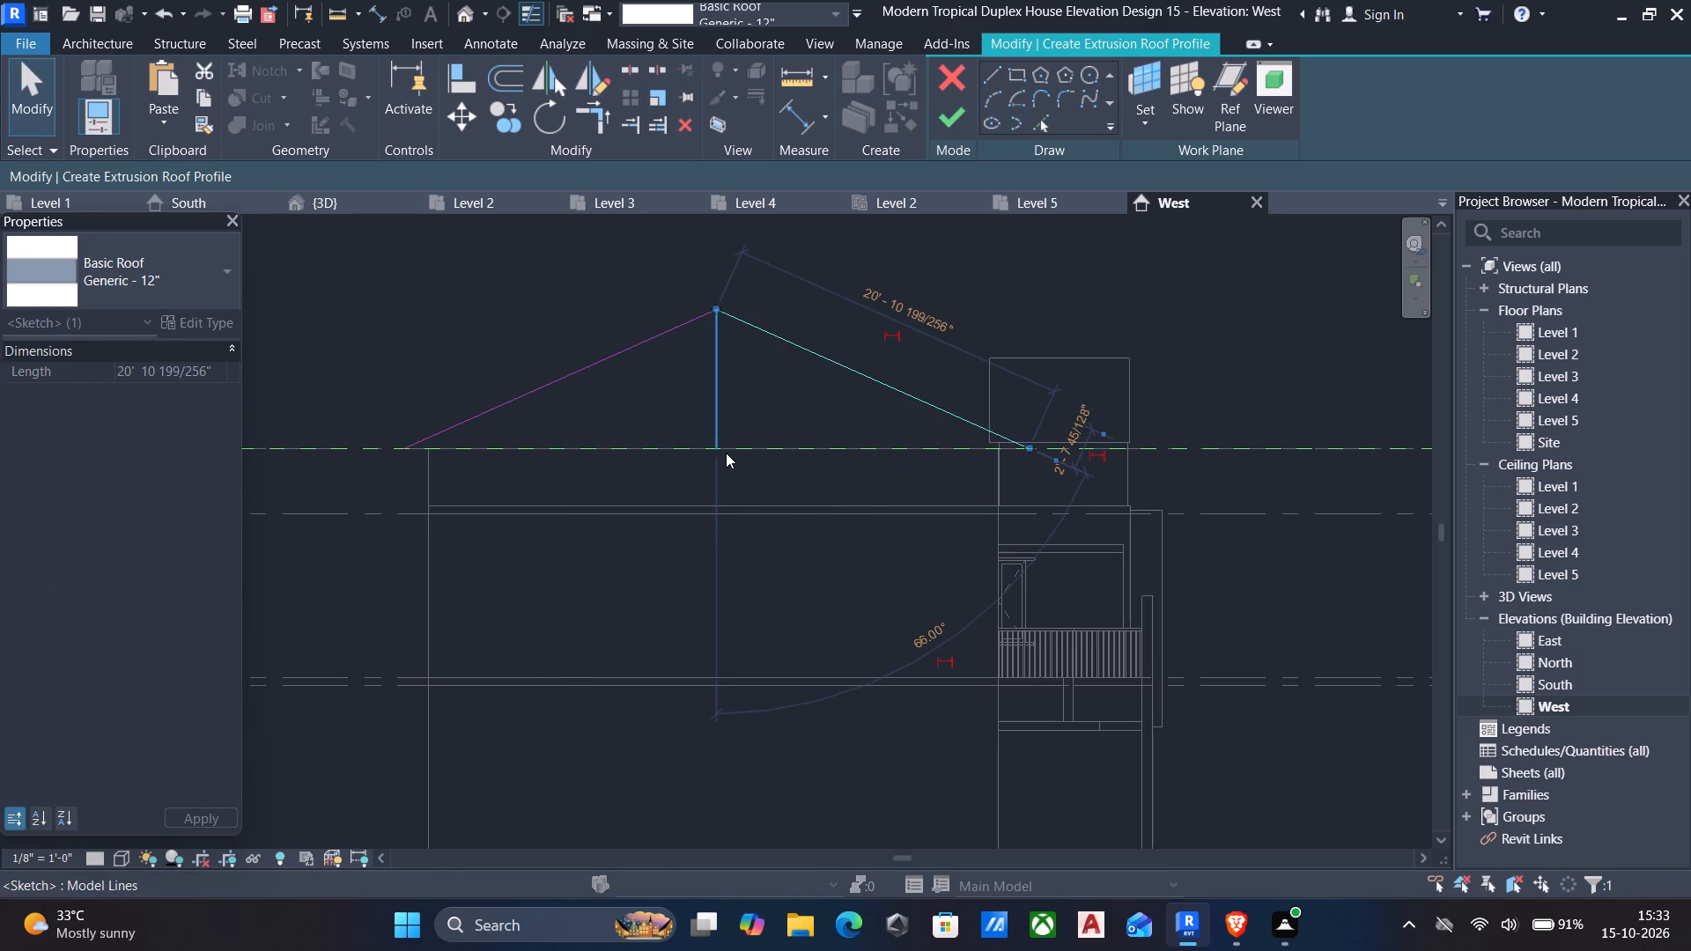
{"action": "key", "text": "Escape"}
{"action": "key", "text": "Escape"}
Delete the vertical guide line from the roof profile sketch.
{"action": "scroll", "coordinate": [987, 435], "scroll_direction": "up", "scroll_amount": 5}
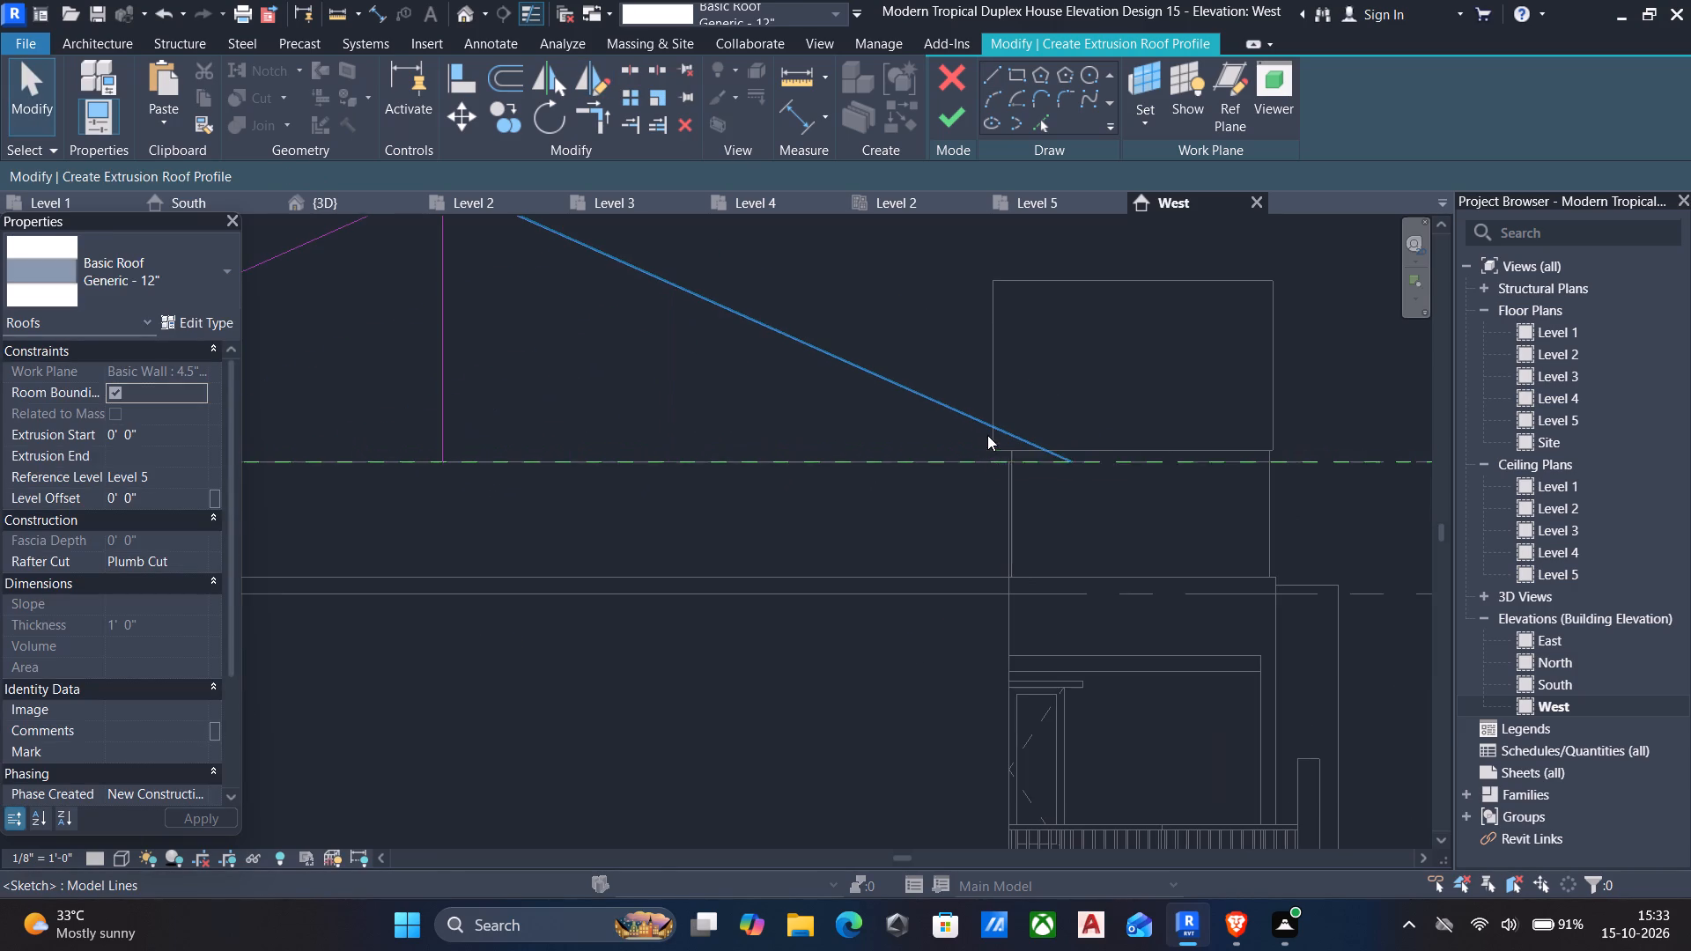
{"action": "scroll", "coordinate": [969, 416], "scroll_direction": "down", "scroll_amount": 4}
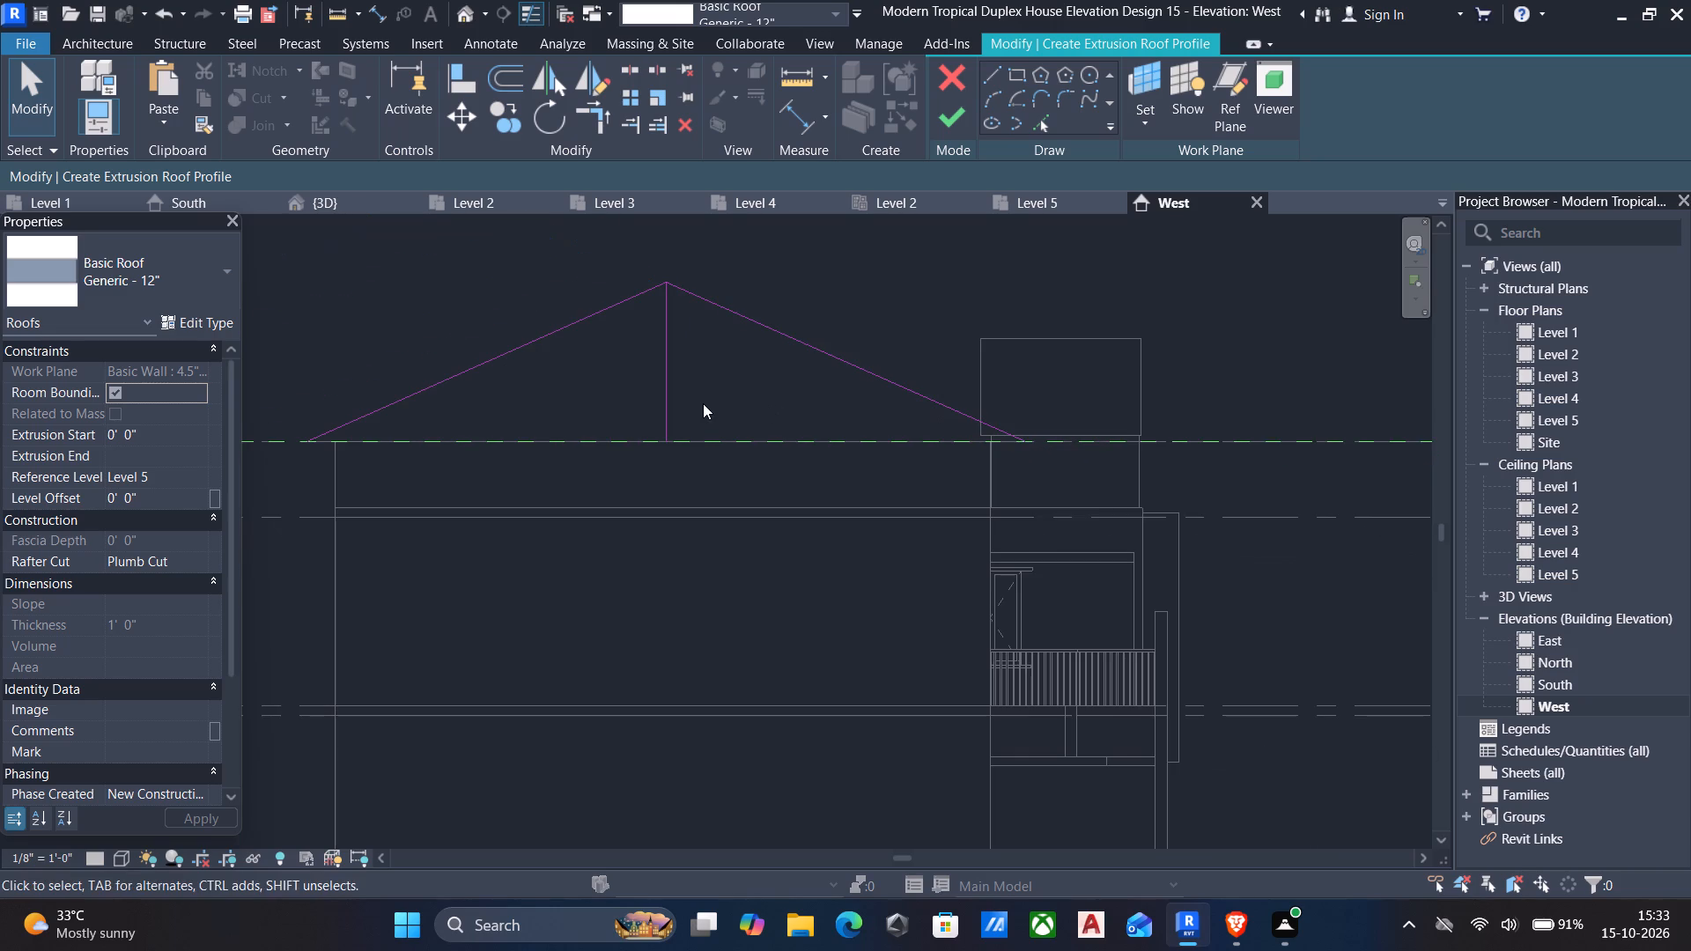
{"action": "left_click_drag", "start_coordinate": [702, 403], "coordinate": [628, 396]}
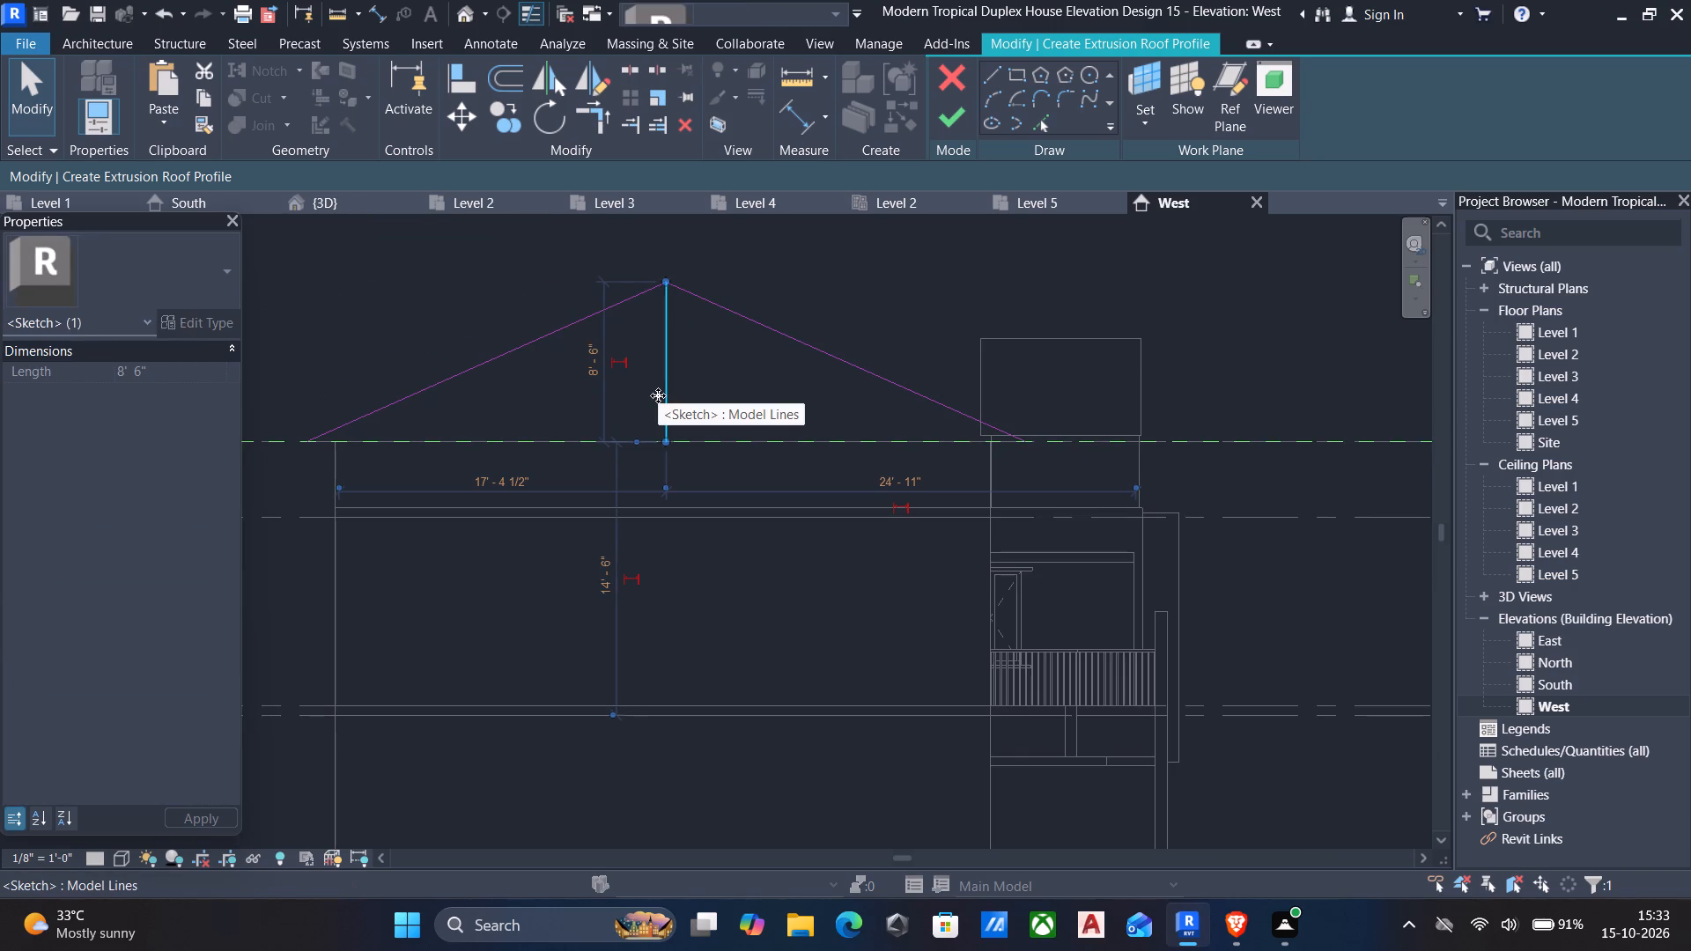
{"action": "key", "text": "Delete"}
Set the Generic - 12" roof's rafter cut to Two Cut - Plumb and finish the extruded roof.
{"action": "middle_click_drag", "start_coordinate": [610, 372], "coordinate": [801, 434]}
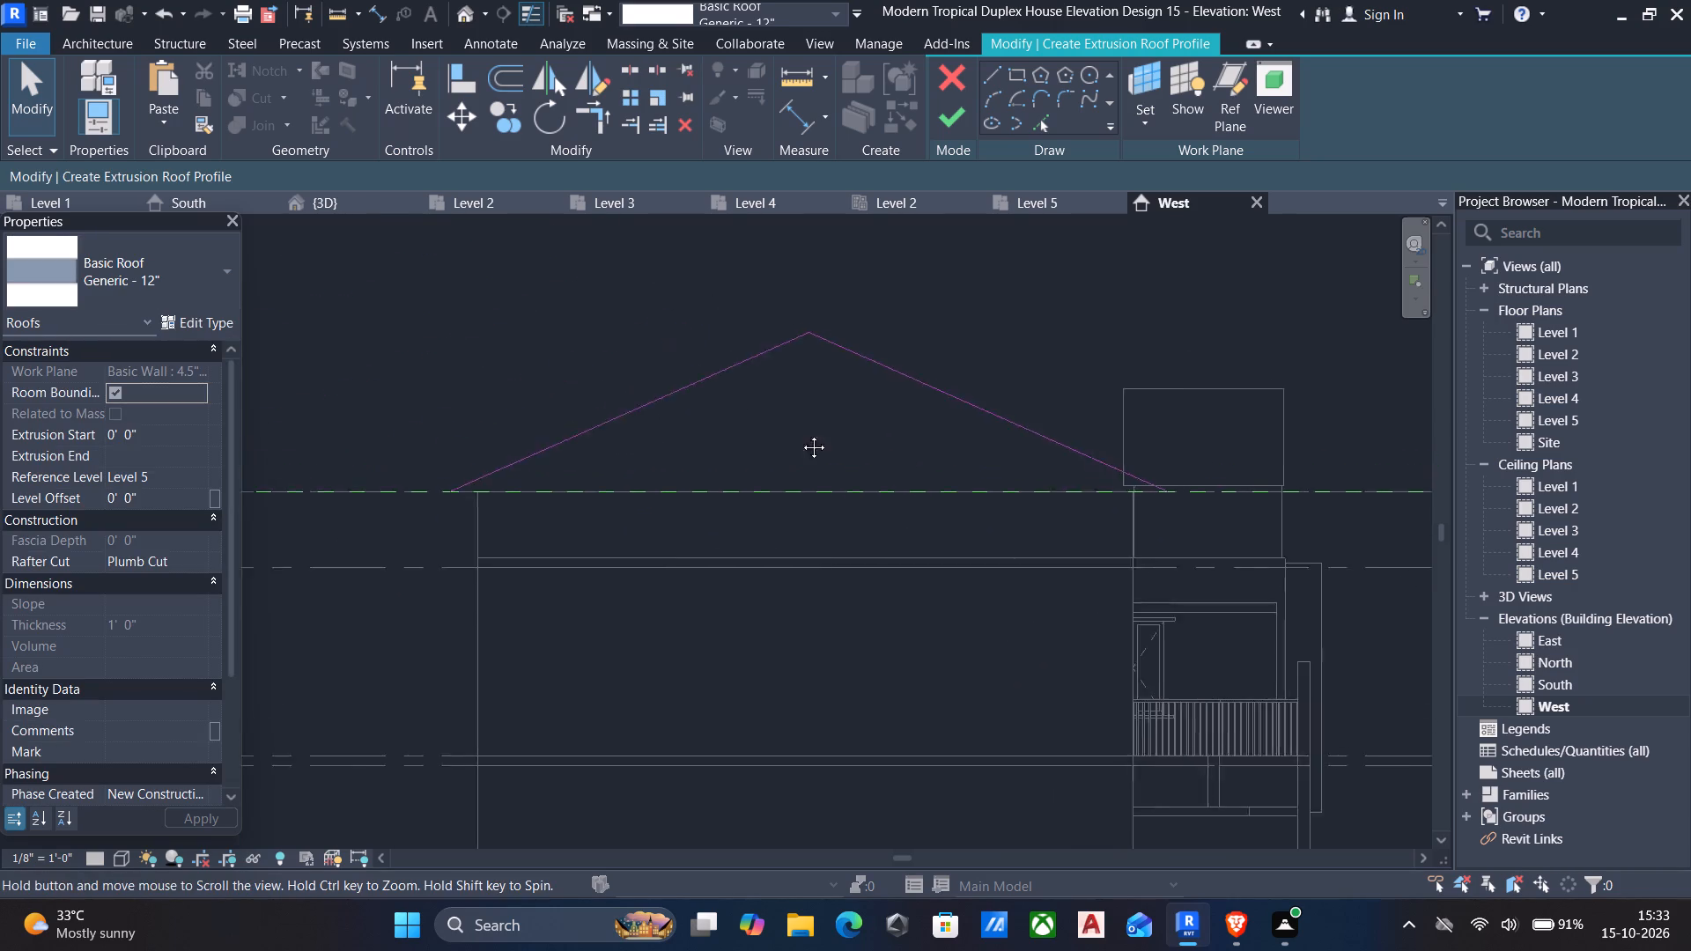
{"action": "middle_click_drag", "start_coordinate": [801, 434], "coordinate": [829, 443]}
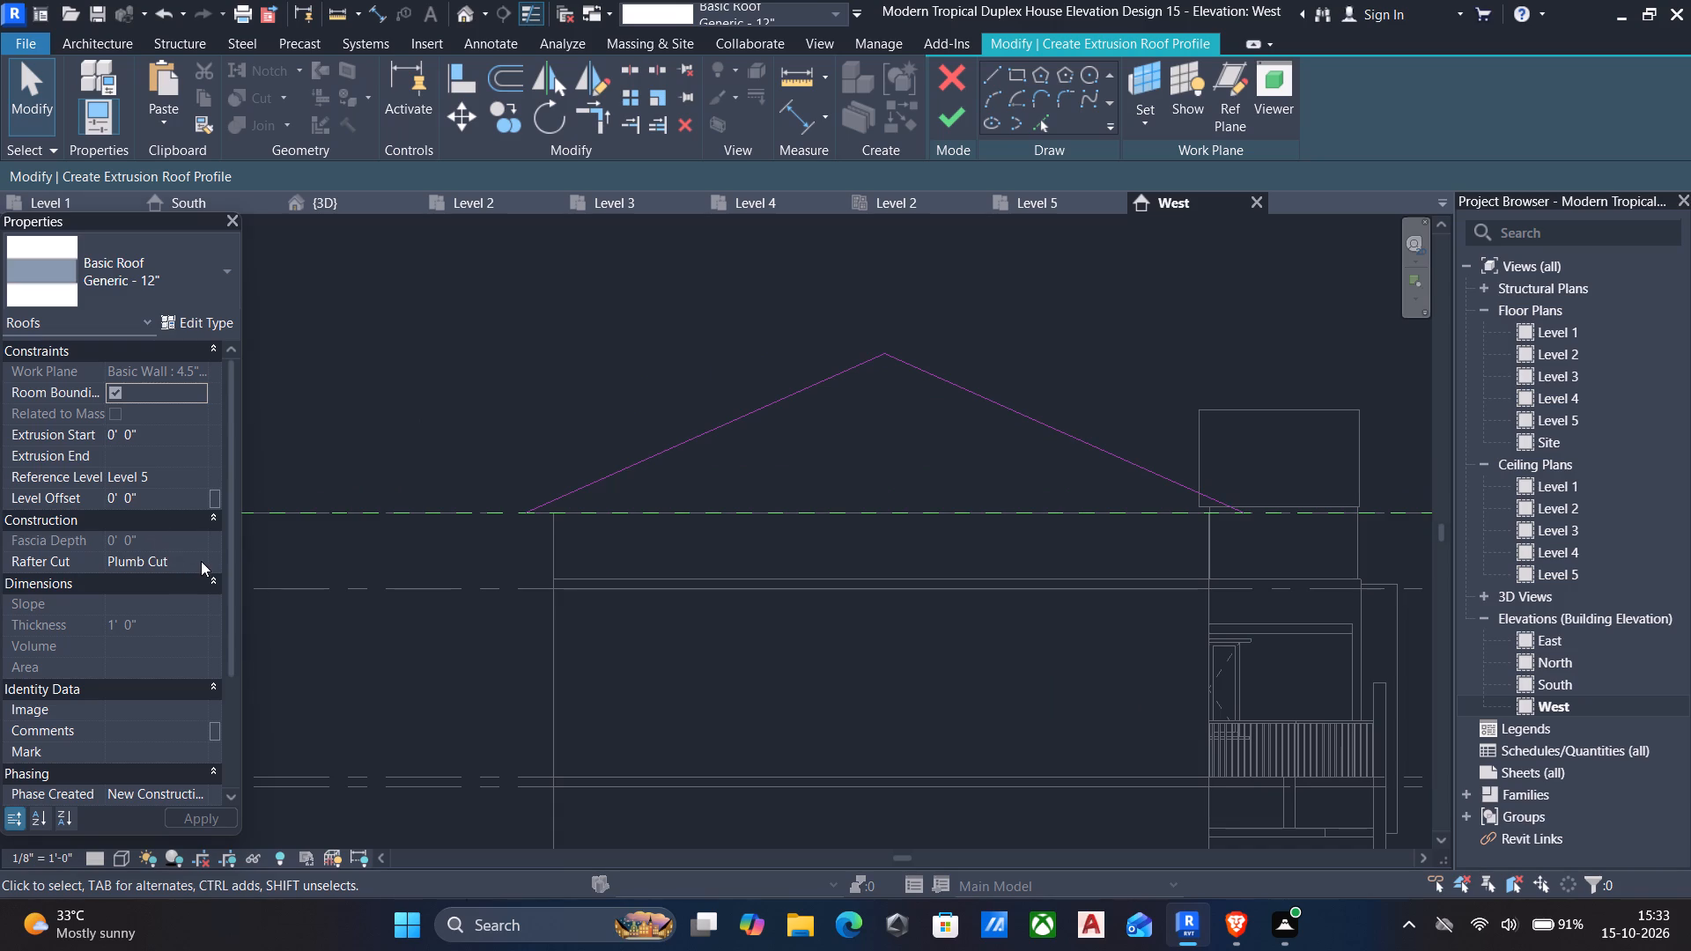
{"action": "left_click", "coordinate": [201, 561]}
{"action": "left_click", "coordinate": [188, 601]}
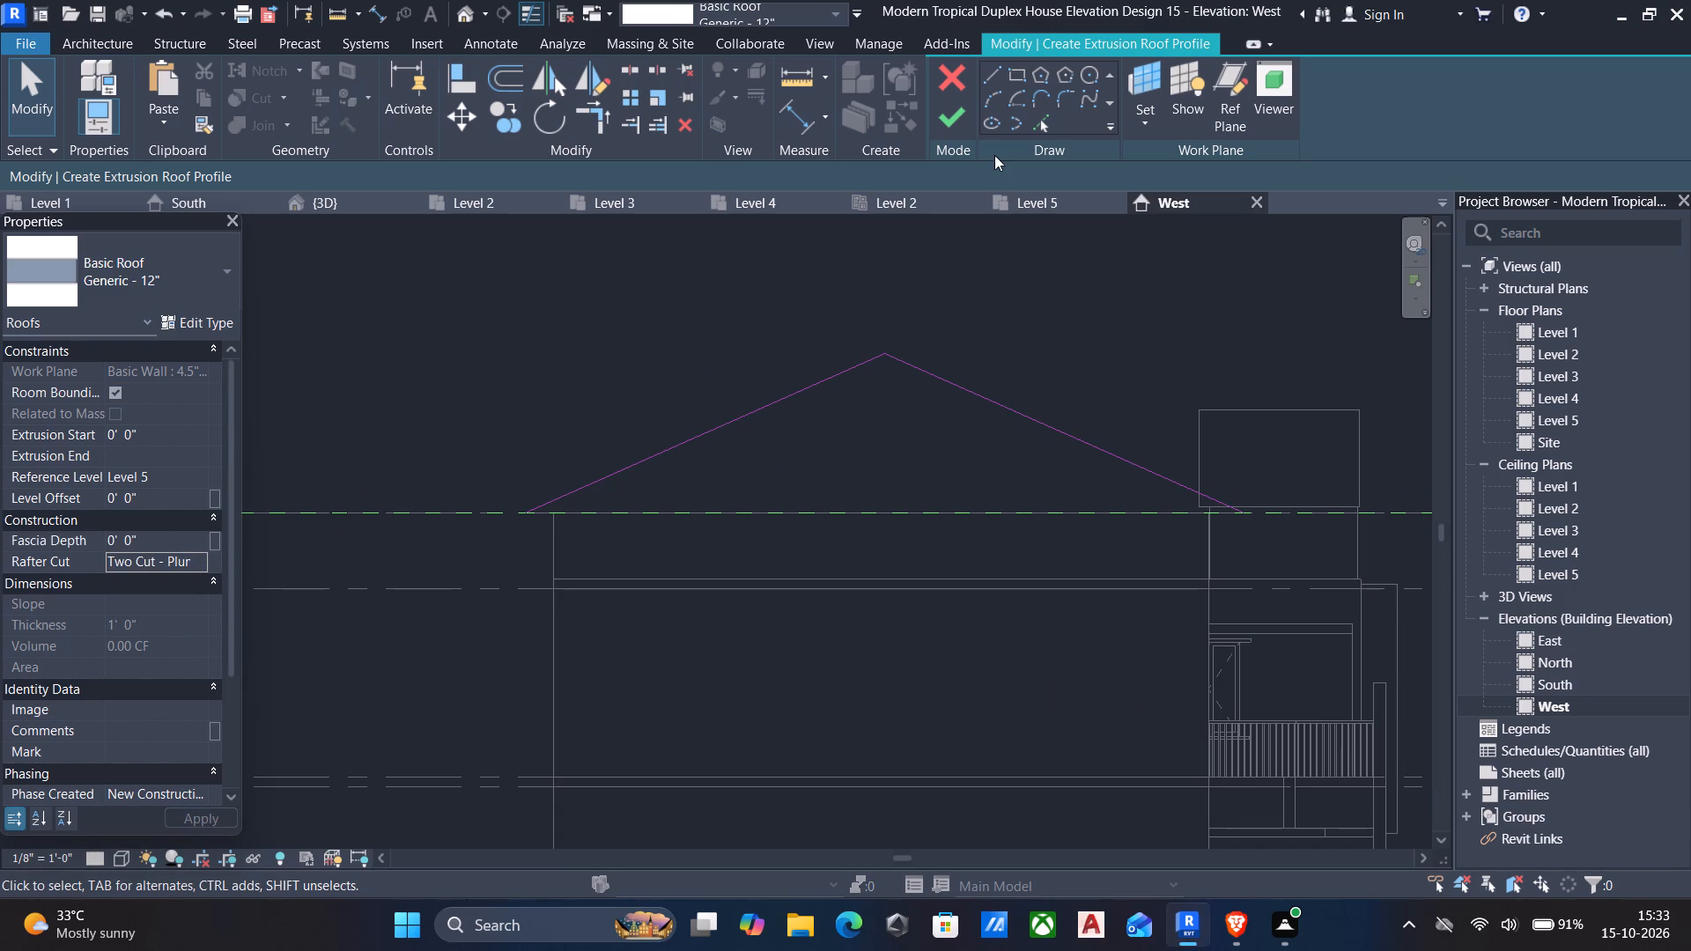
{"action": "left_click", "coordinate": [944, 125]}
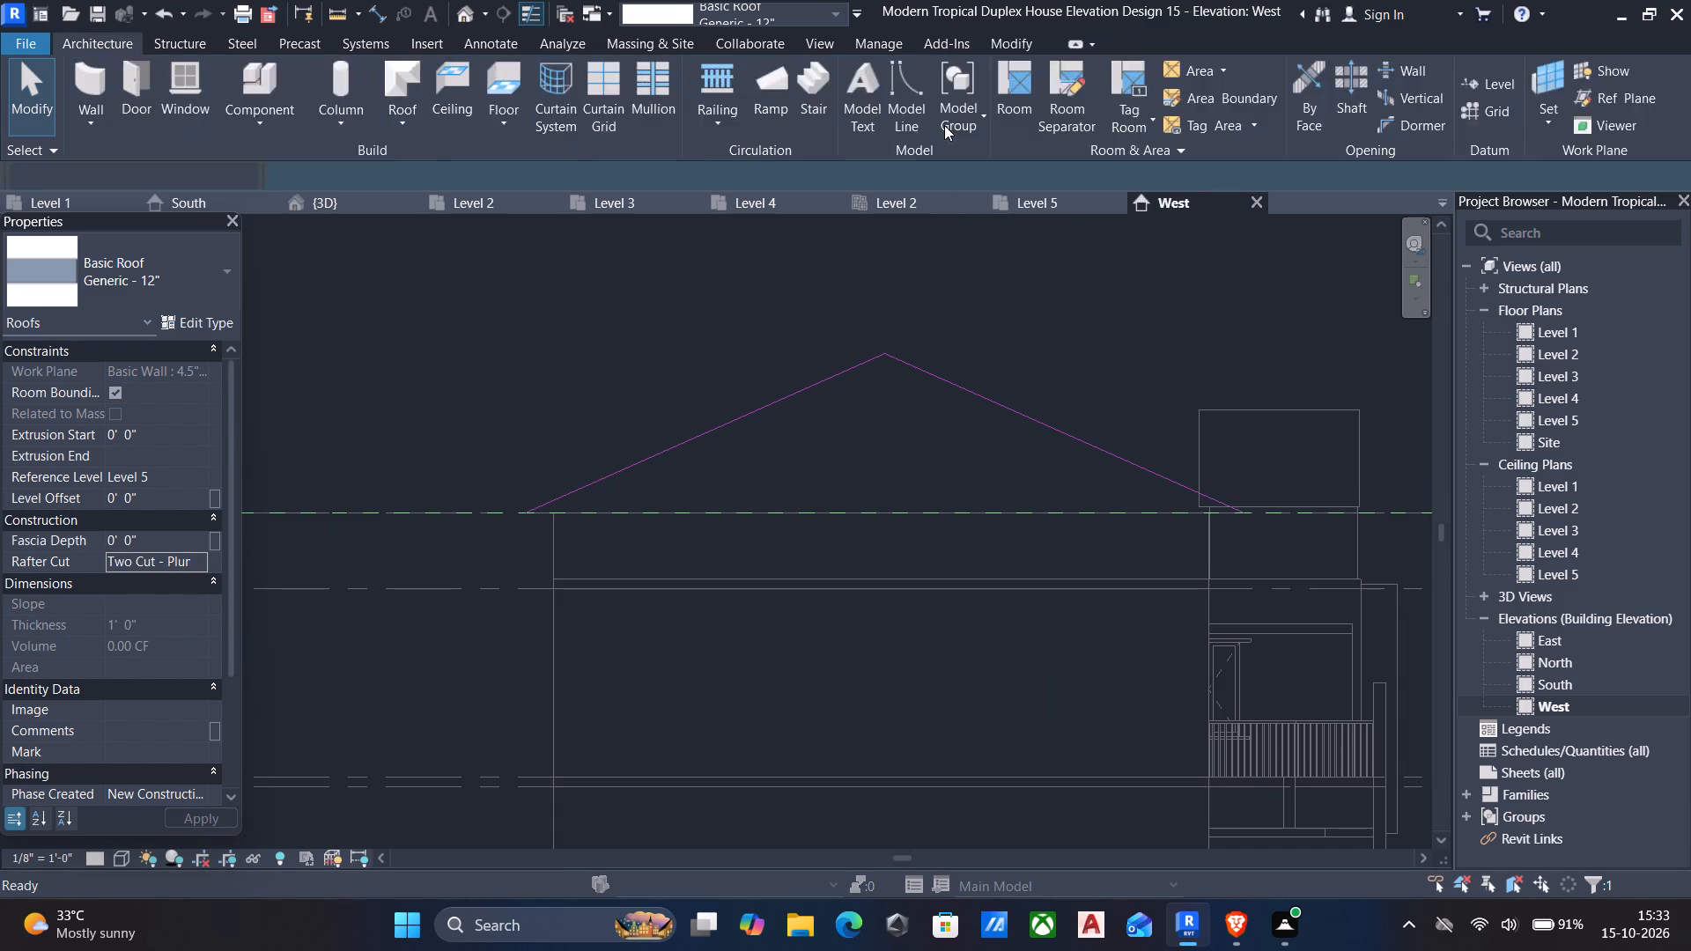
Examine the new gable roof over the large Level 4 enclosure in 3D from the front and right sides.
{"action": "middle_click_drag", "start_coordinate": [1105, 429], "coordinate": [964, 334]}
{"action": "scroll", "coordinate": [964, 334], "scroll_direction": "down", "scroll_amount": 4}
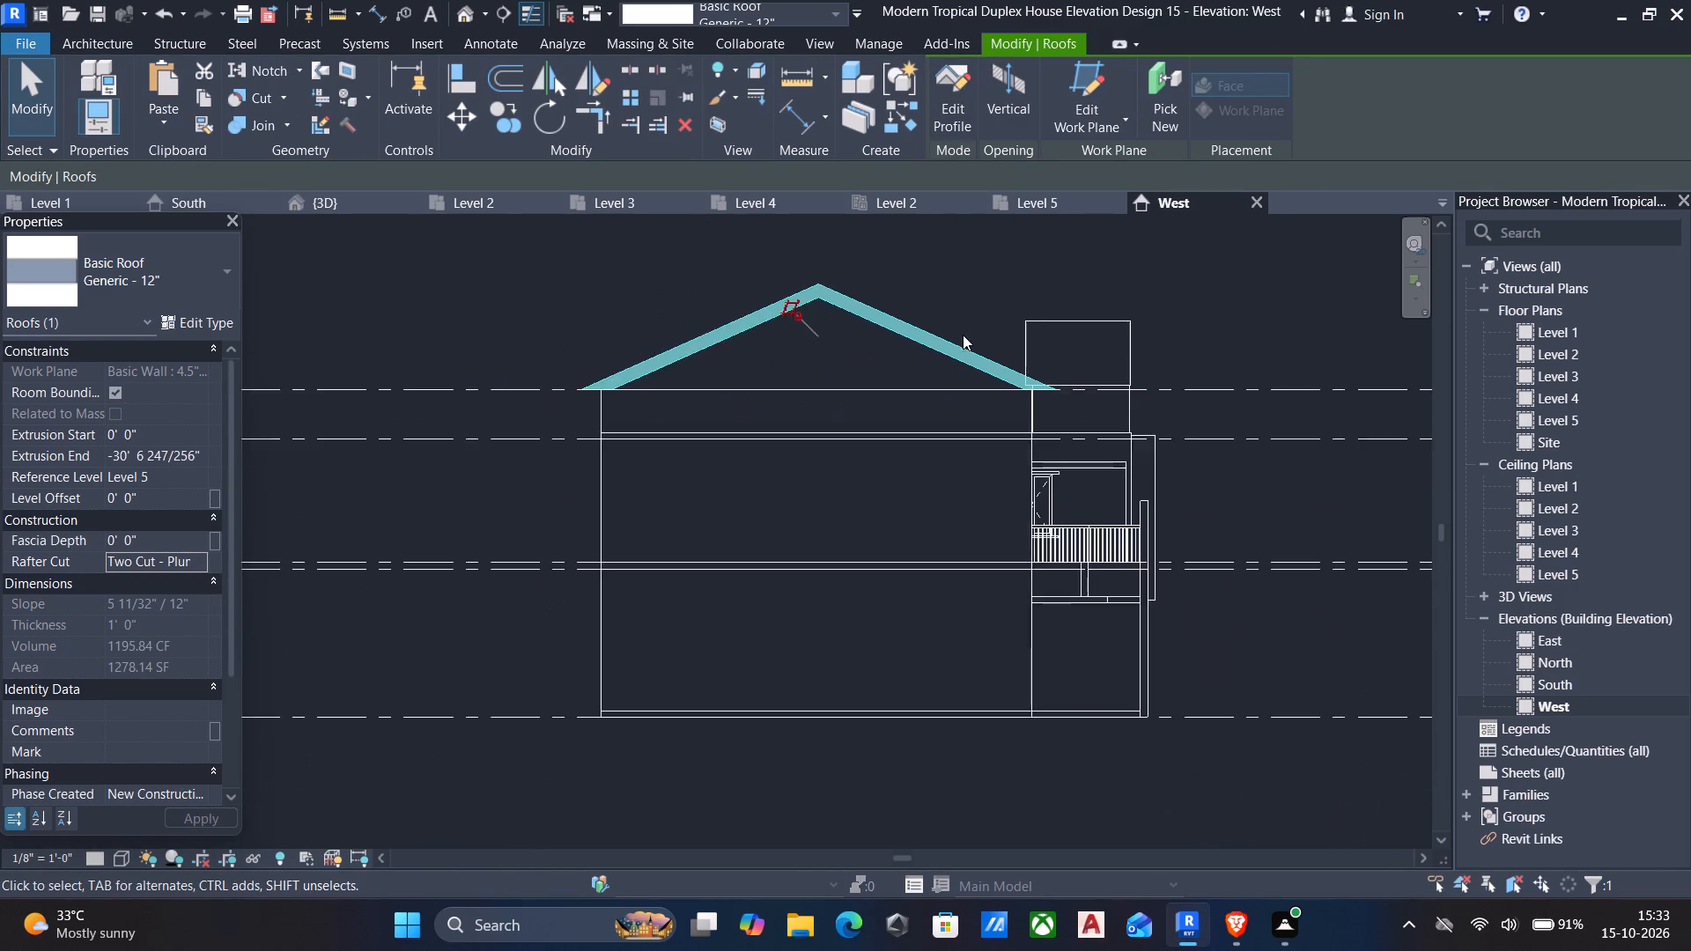
{"action": "left_click", "coordinate": [462, 9]}
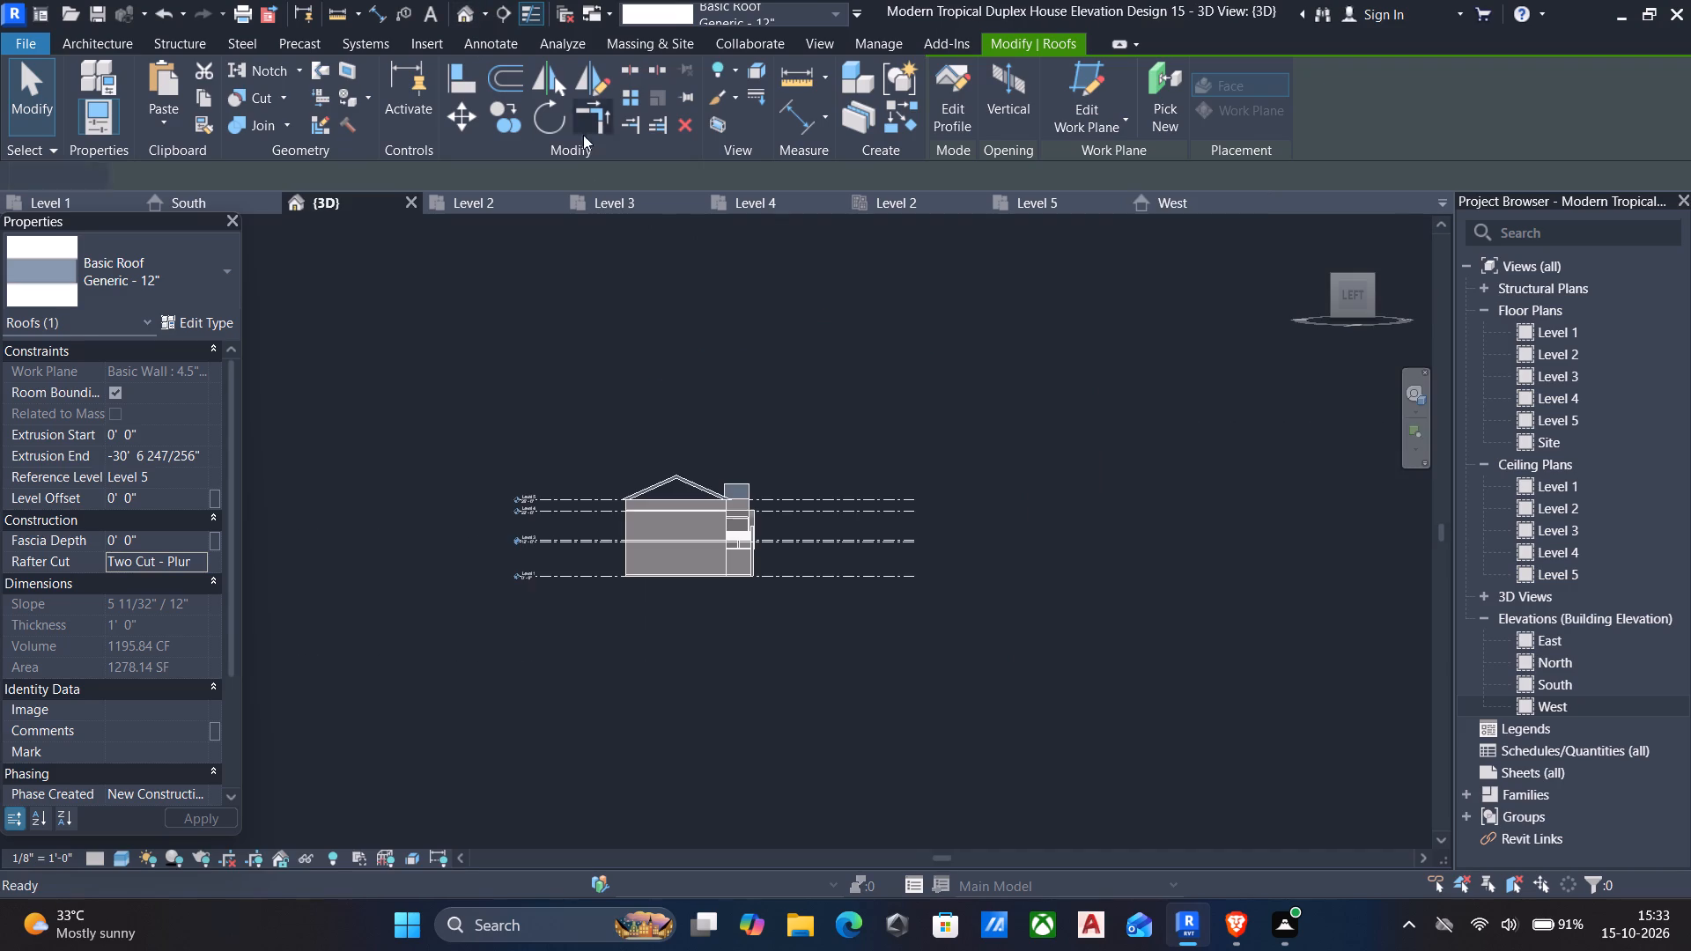
{"action": "middle_click_drag", "start_coordinate": [835, 306], "coordinate": [413, 409], "text": "shift"}
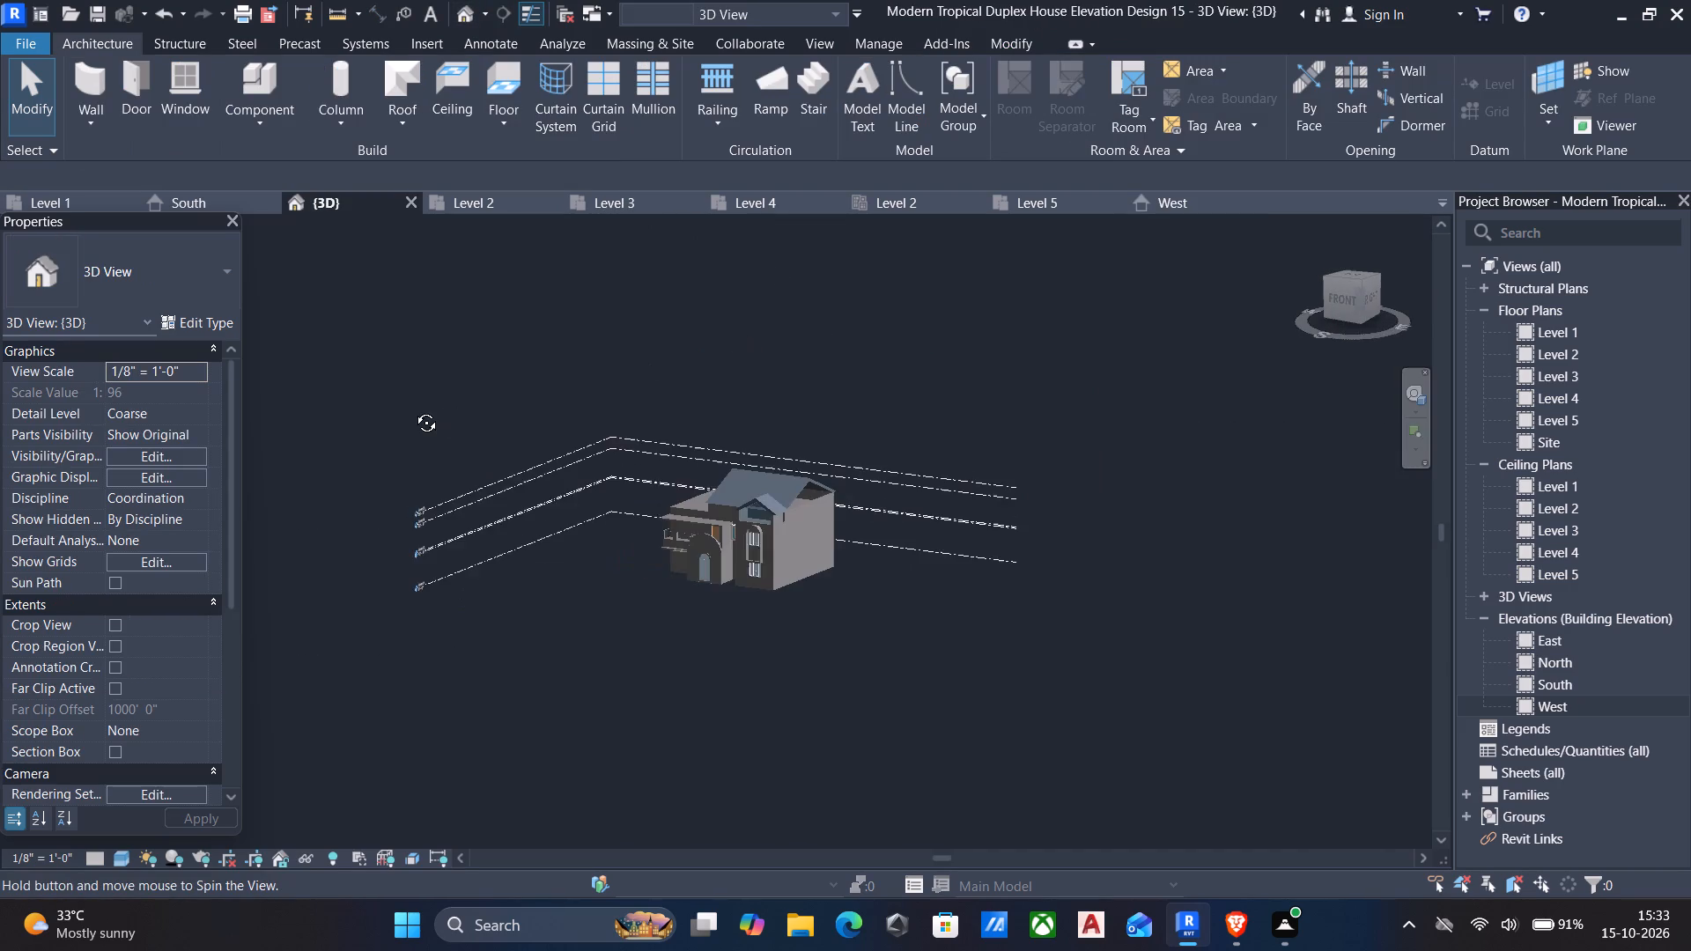
{"action": "middle_click_drag", "start_coordinate": [413, 409], "coordinate": [267, 368], "text": "shift"}
{"action": "scroll", "coordinate": [752, 496], "scroll_direction": "up", "scroll_amount": 5}
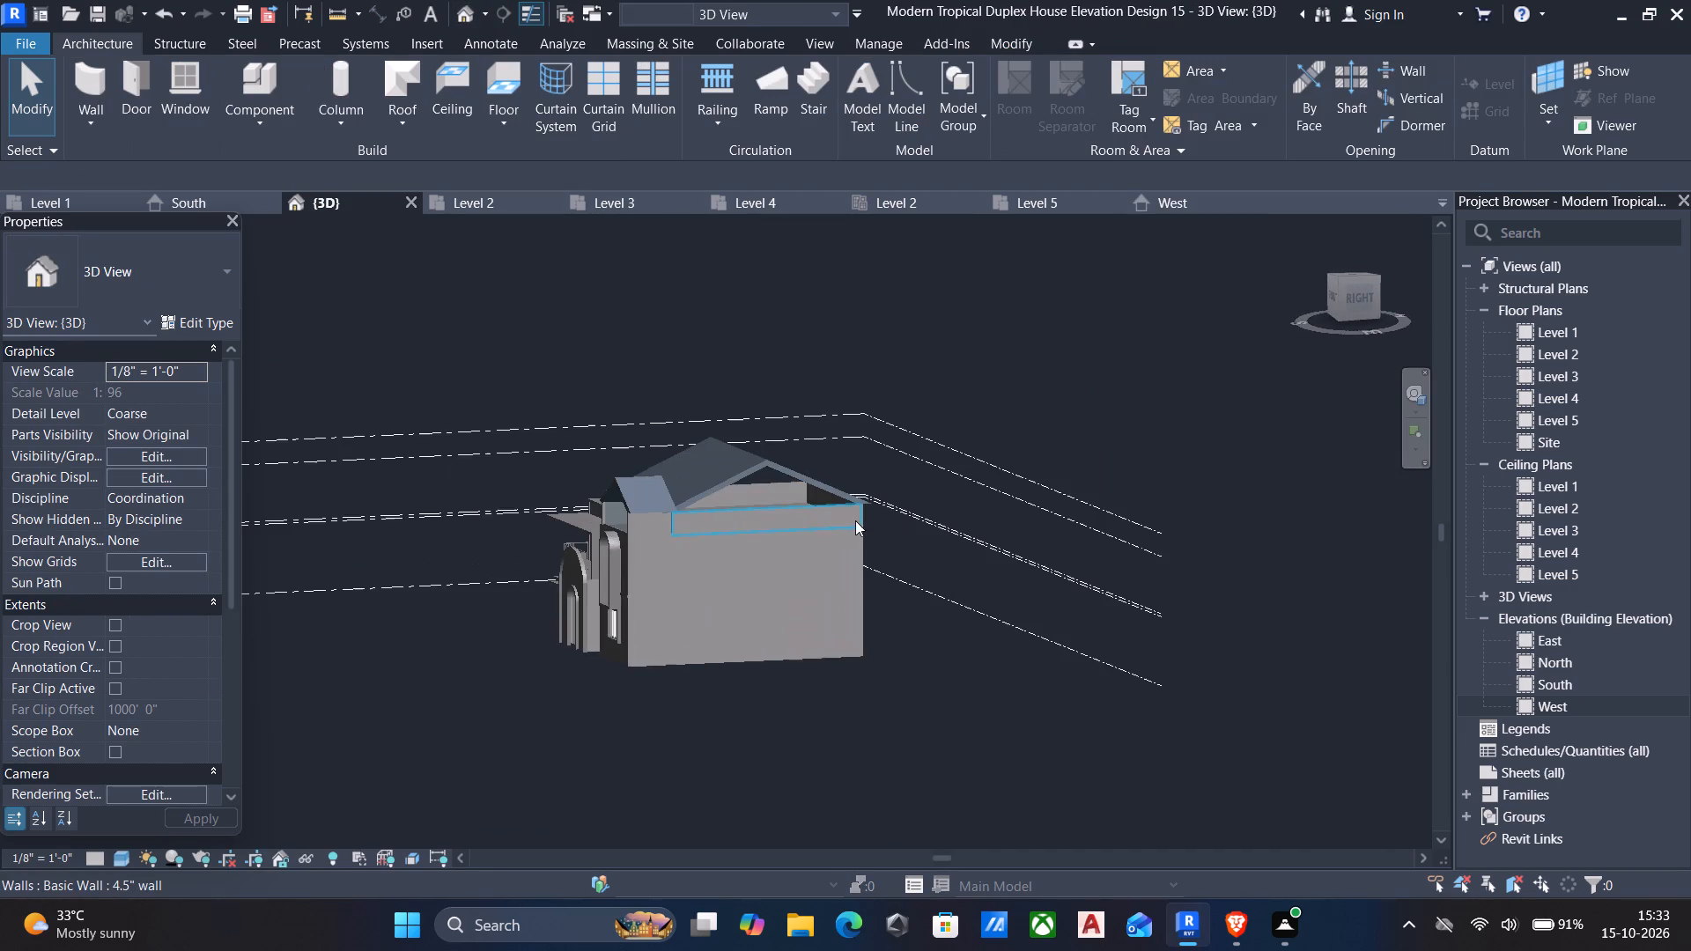
{"action": "scroll", "coordinate": [816, 518], "scroll_direction": "up", "scroll_amount": 4}
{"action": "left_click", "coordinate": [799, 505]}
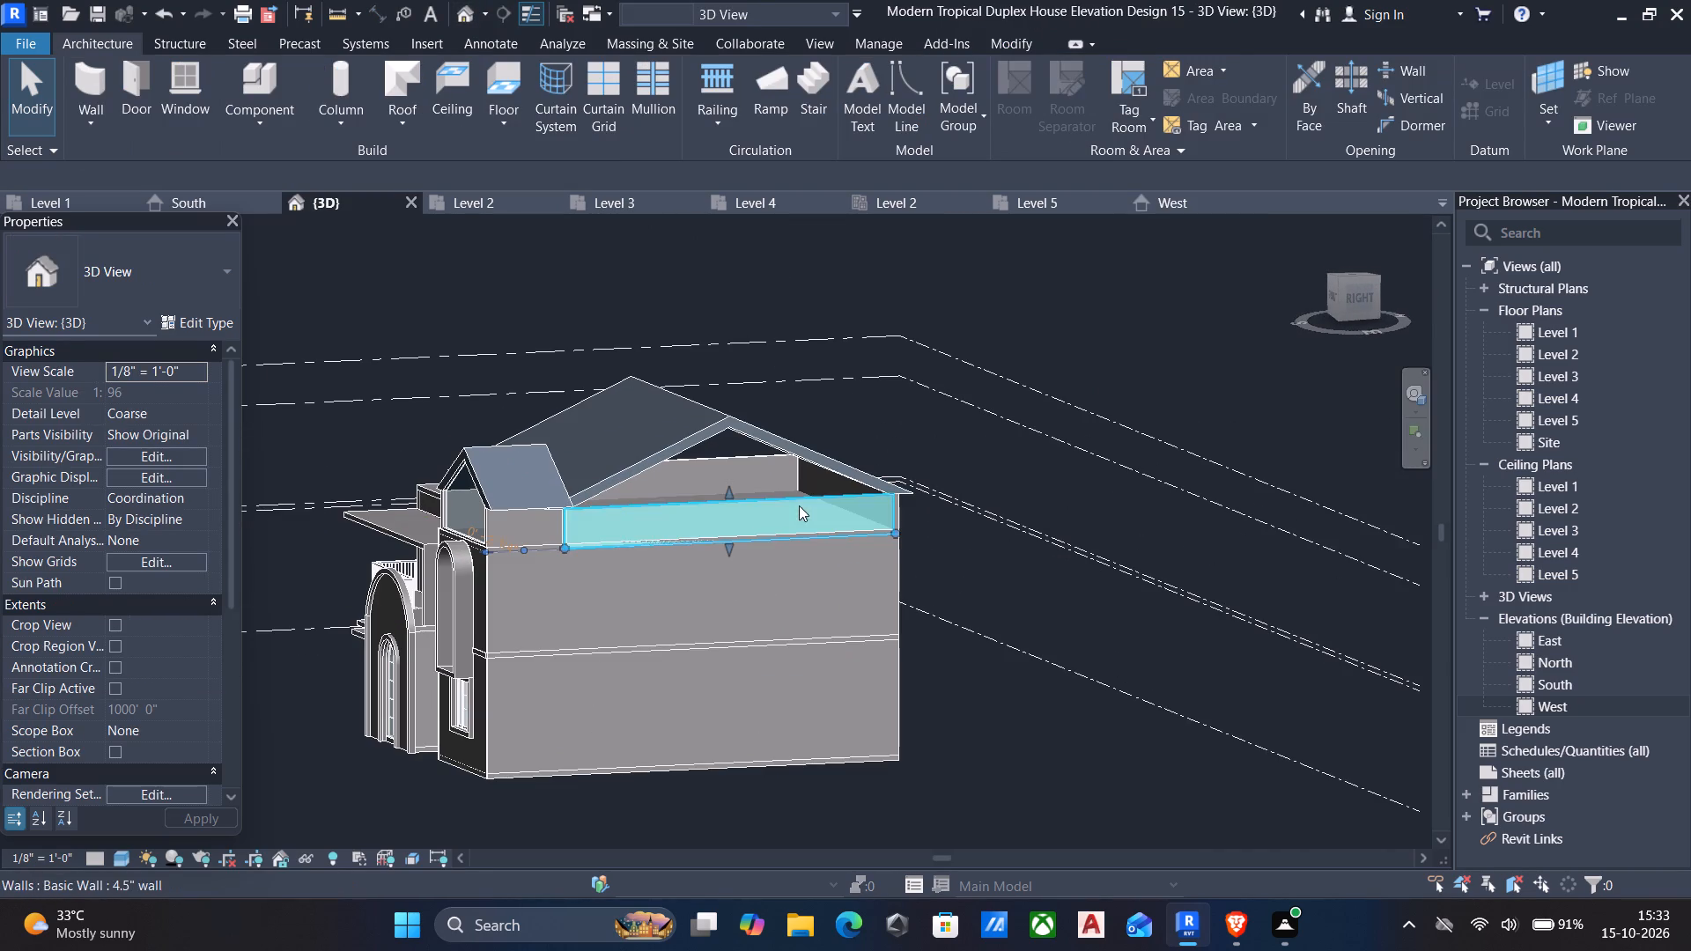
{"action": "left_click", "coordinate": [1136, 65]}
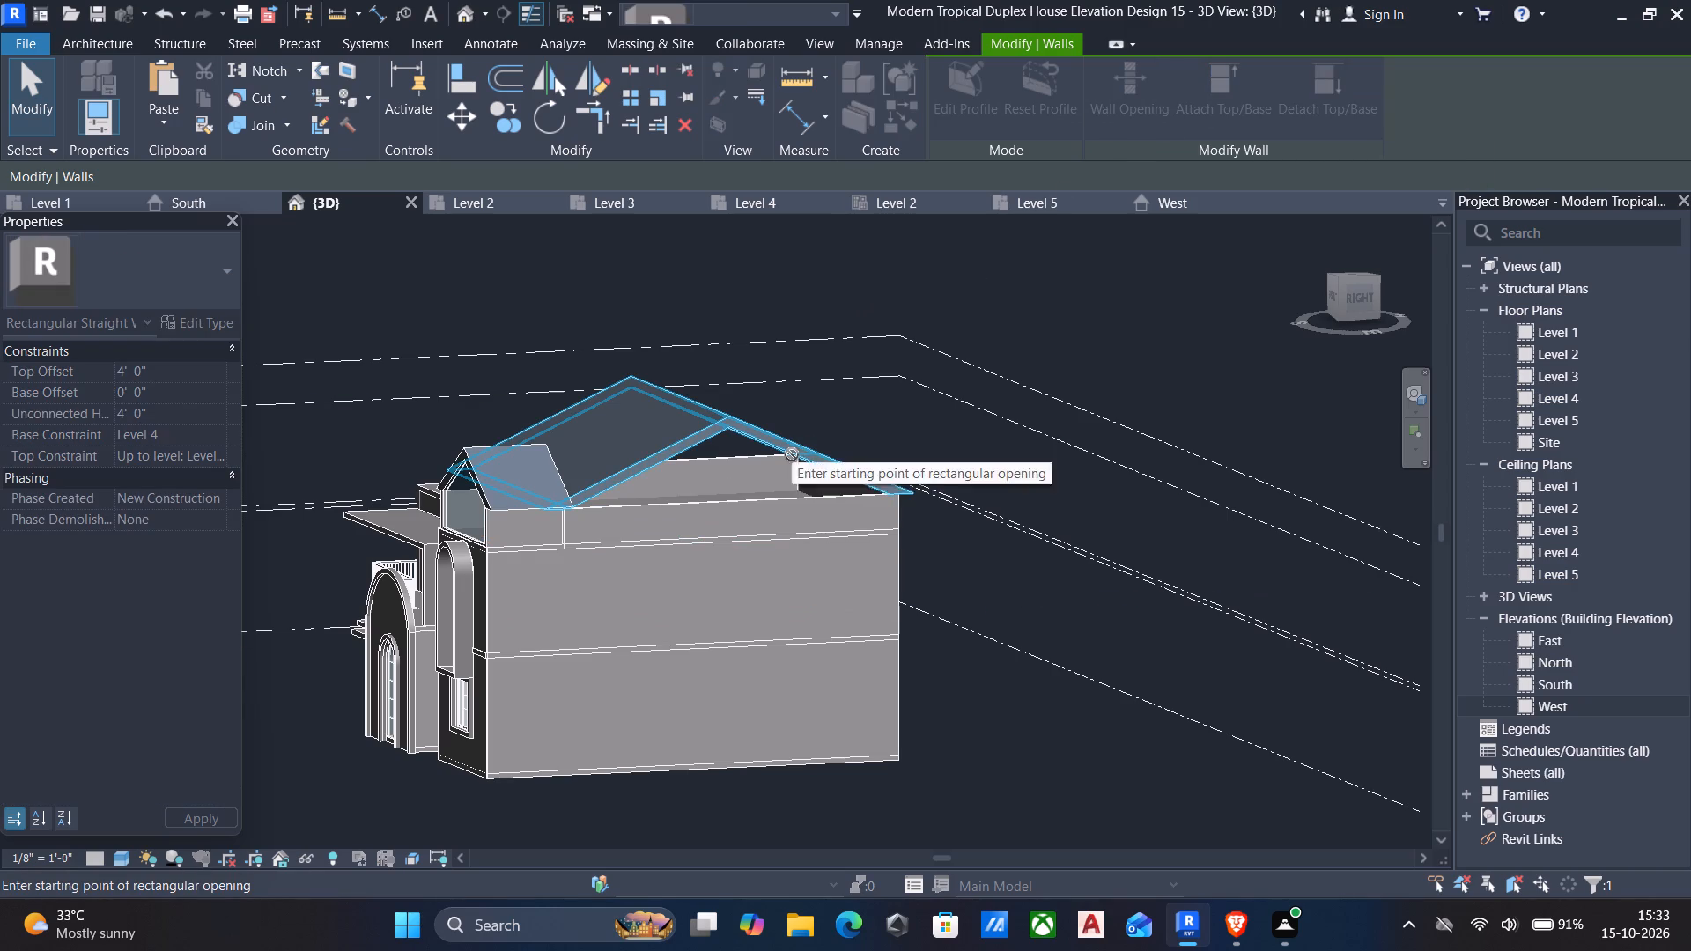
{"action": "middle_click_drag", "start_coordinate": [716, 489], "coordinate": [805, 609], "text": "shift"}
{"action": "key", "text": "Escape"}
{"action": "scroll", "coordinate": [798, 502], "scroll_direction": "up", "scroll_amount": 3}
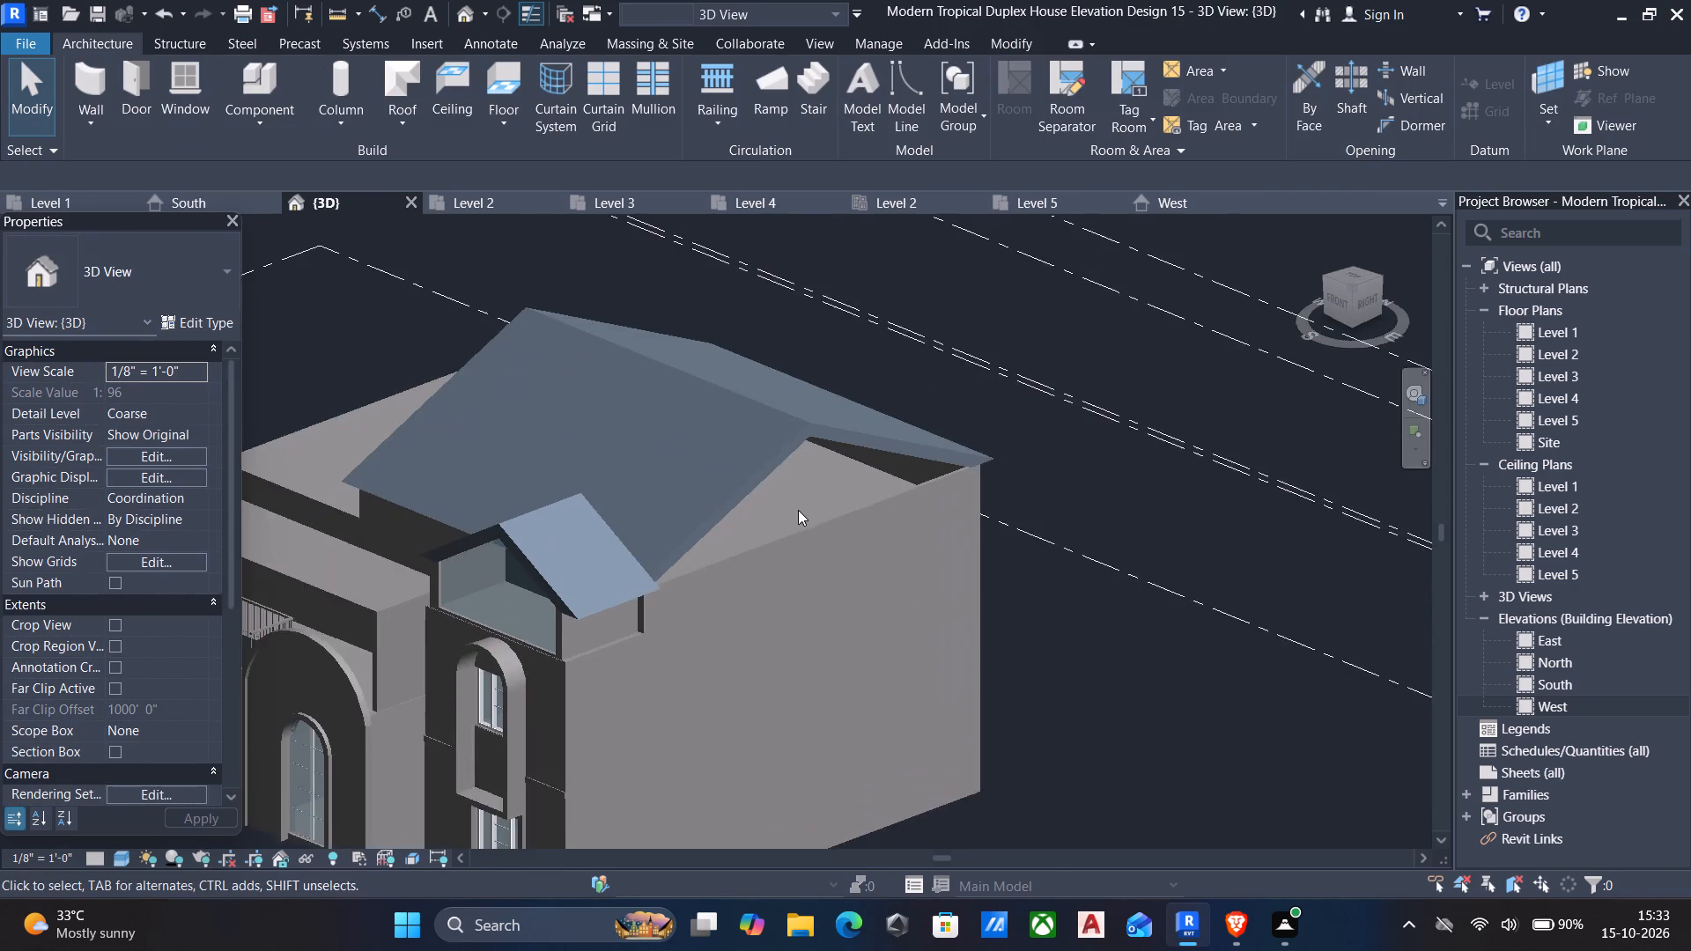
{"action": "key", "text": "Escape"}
Attach the top of the large enclosure's right-side Level 4 wall to the new gable roof.
{"action": "left_click", "coordinate": [809, 527]}
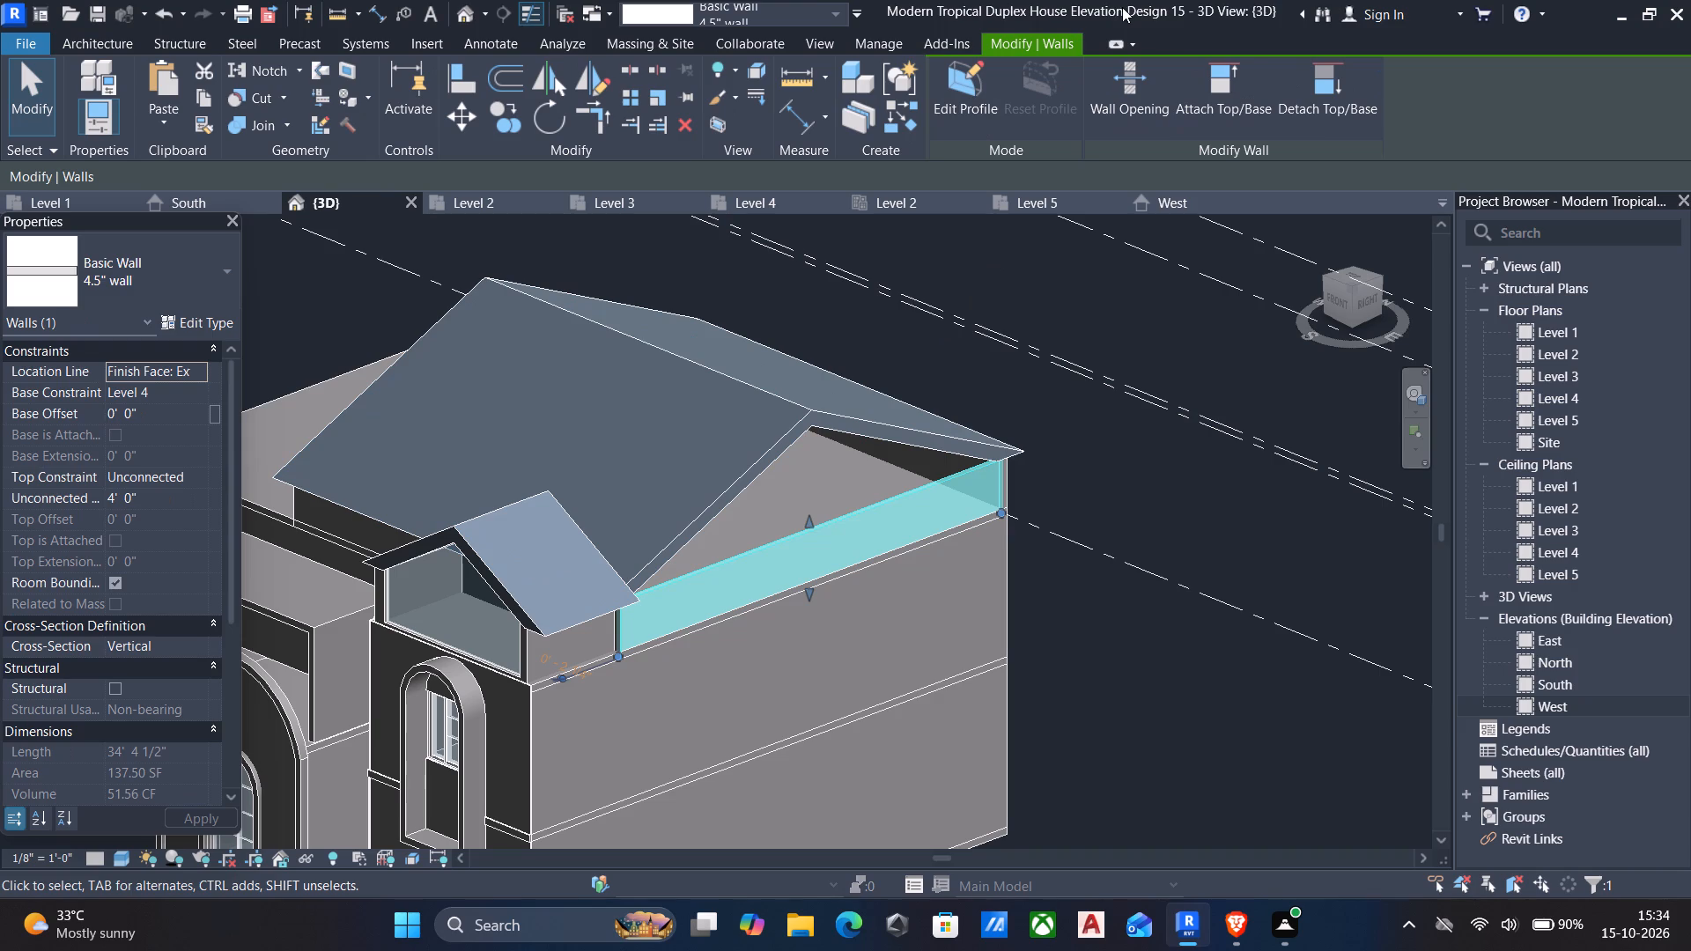
{"action": "left_click", "coordinate": [1220, 97]}
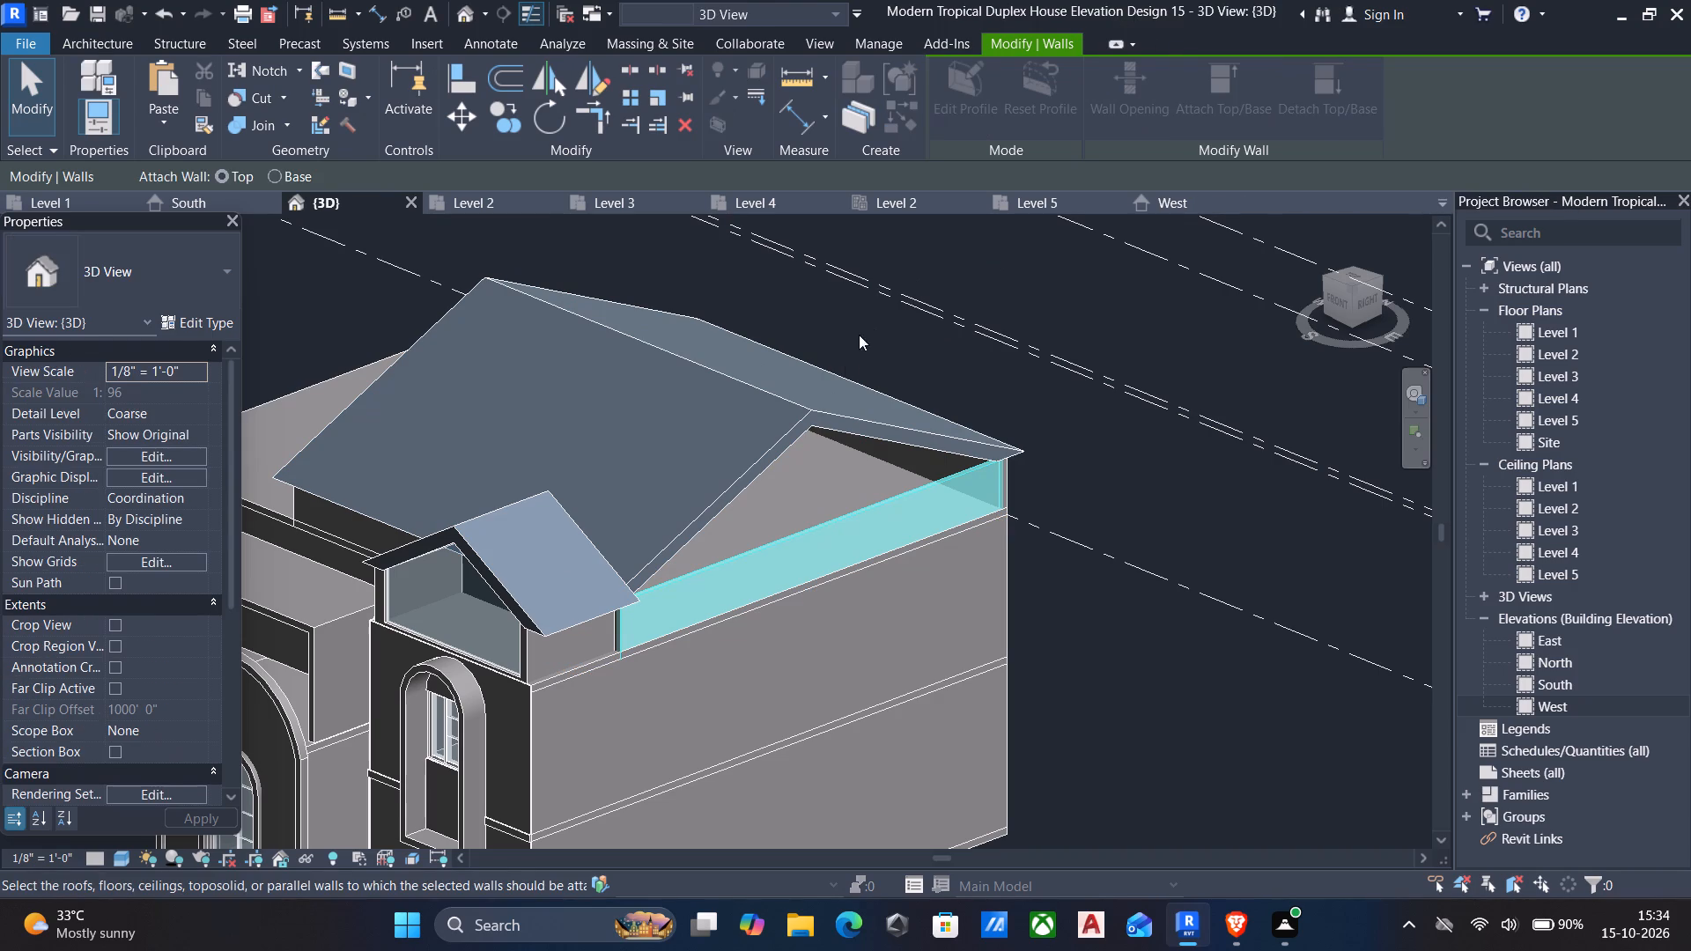
{"action": "left_click", "coordinate": [820, 406]}
Attach the top of the large enclosure's left-side Level 4 wall to the same gable roof.
{"action": "scroll", "coordinate": [815, 426], "scroll_direction": "down", "scroll_amount": 5}
{"action": "middle_click_drag", "start_coordinate": [816, 465], "coordinate": [1049, 403], "text": "shift"}
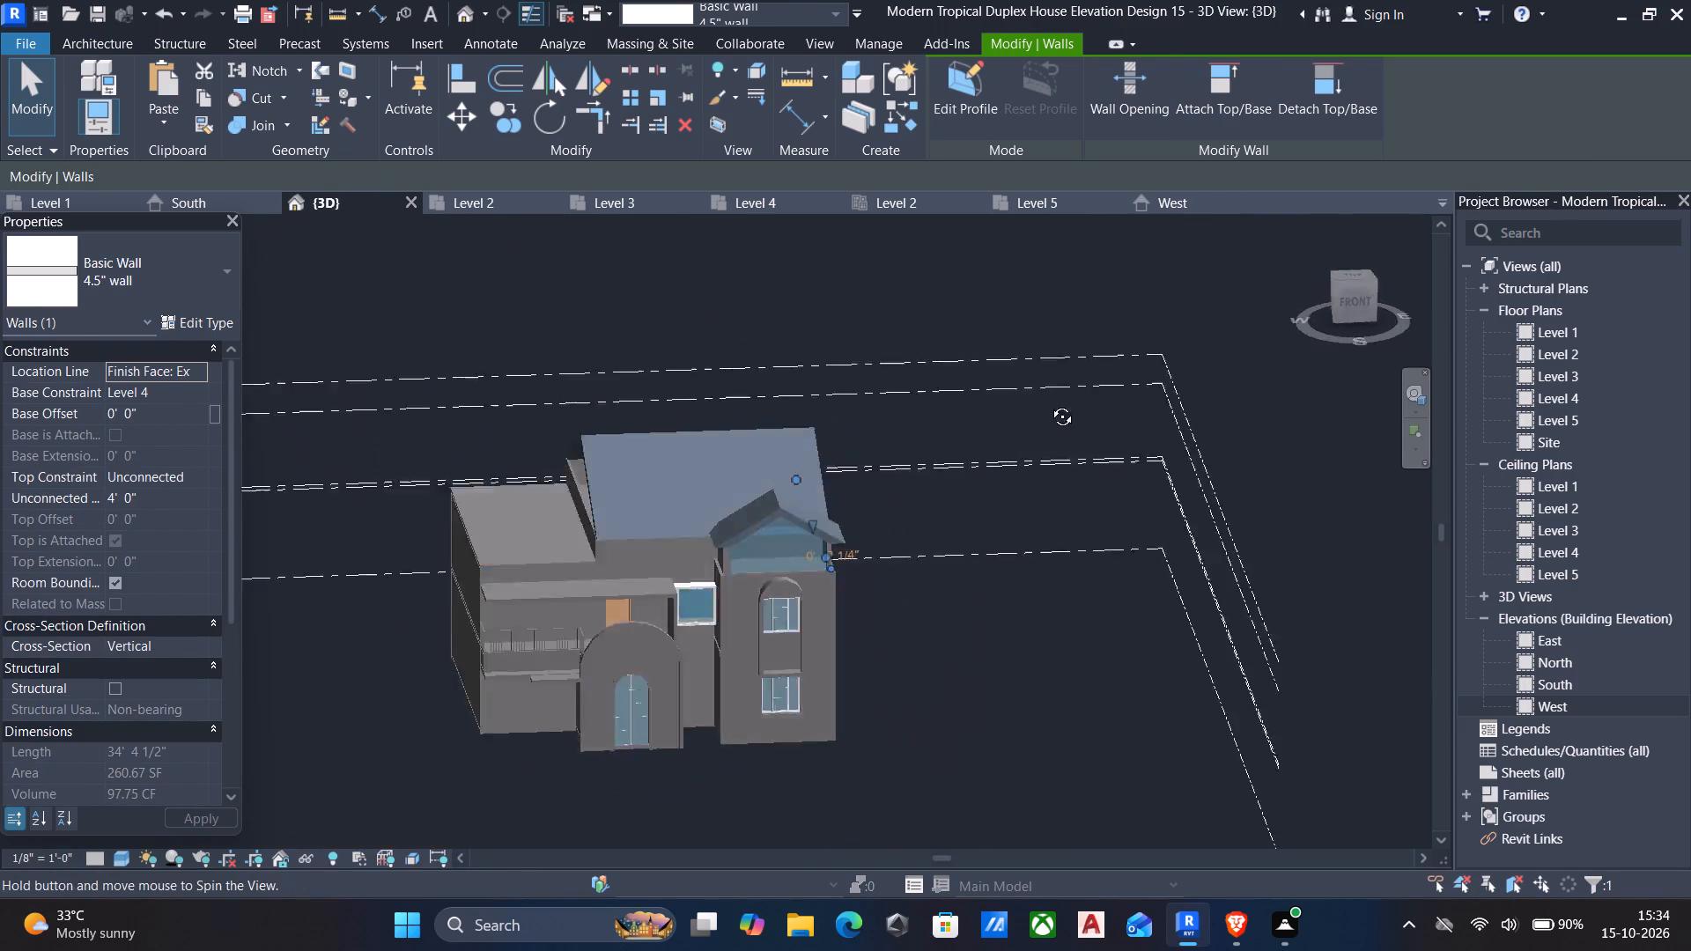
{"action": "middle_click_drag", "start_coordinate": [1049, 403], "coordinate": [1459, 444], "text": "shift"}
{"action": "key", "text": "Escape"}
{"action": "scroll", "coordinate": [993, 541], "scroll_direction": "up", "scroll_amount": 3}
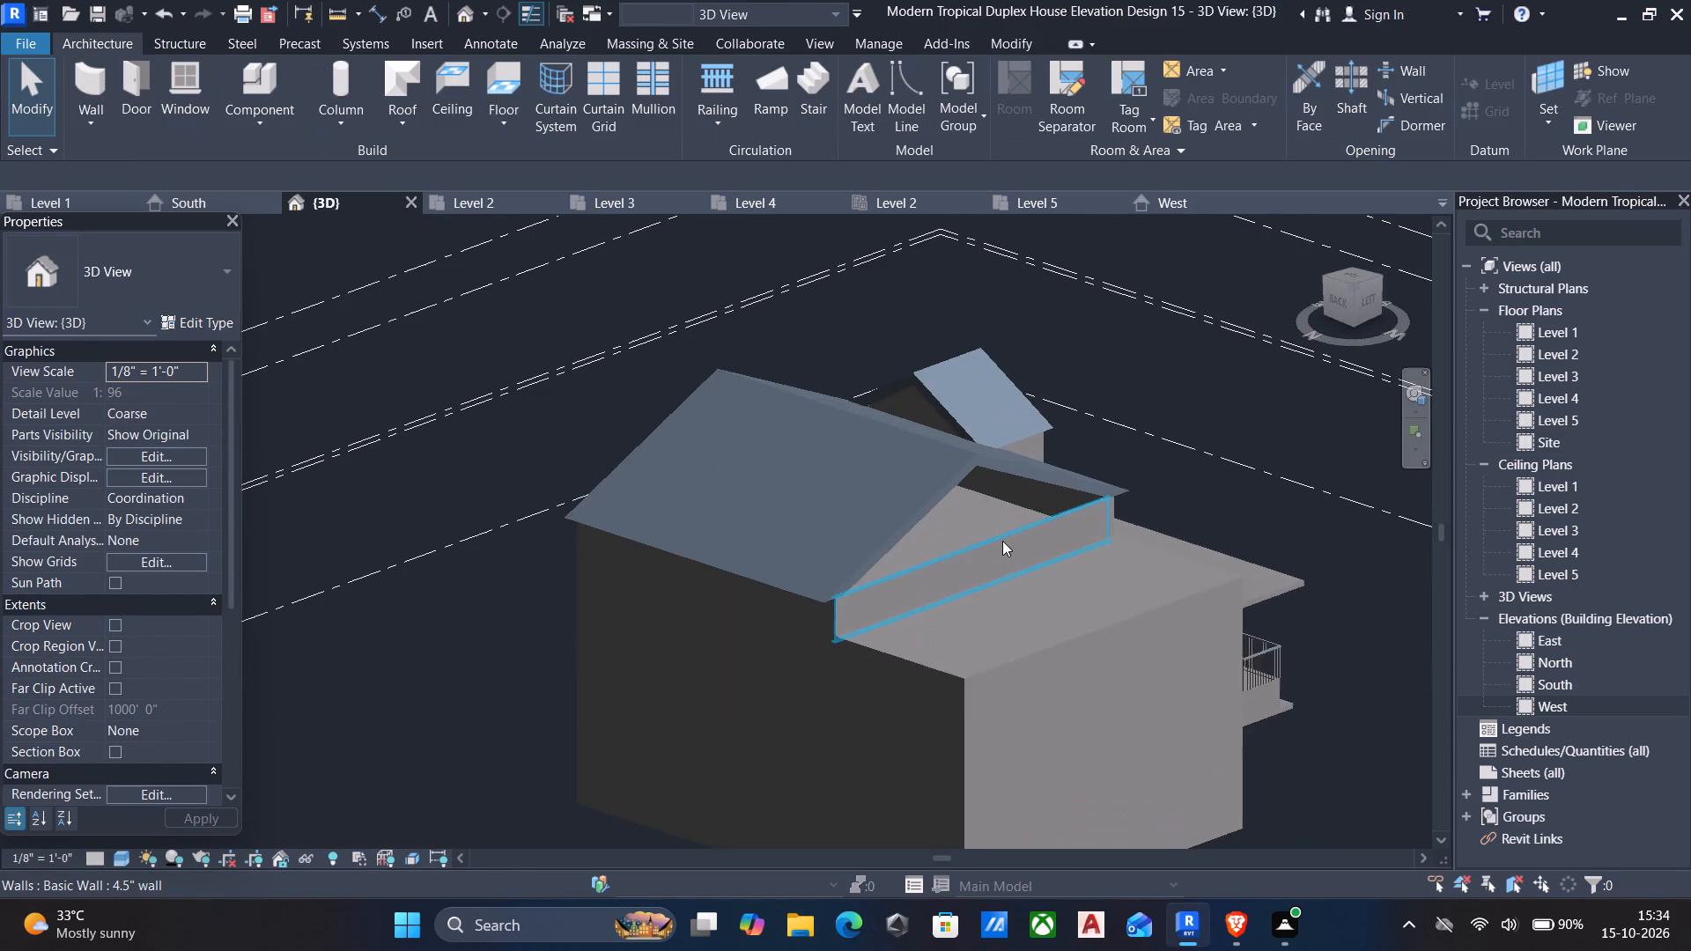
{"action": "left_click", "coordinate": [1063, 519]}
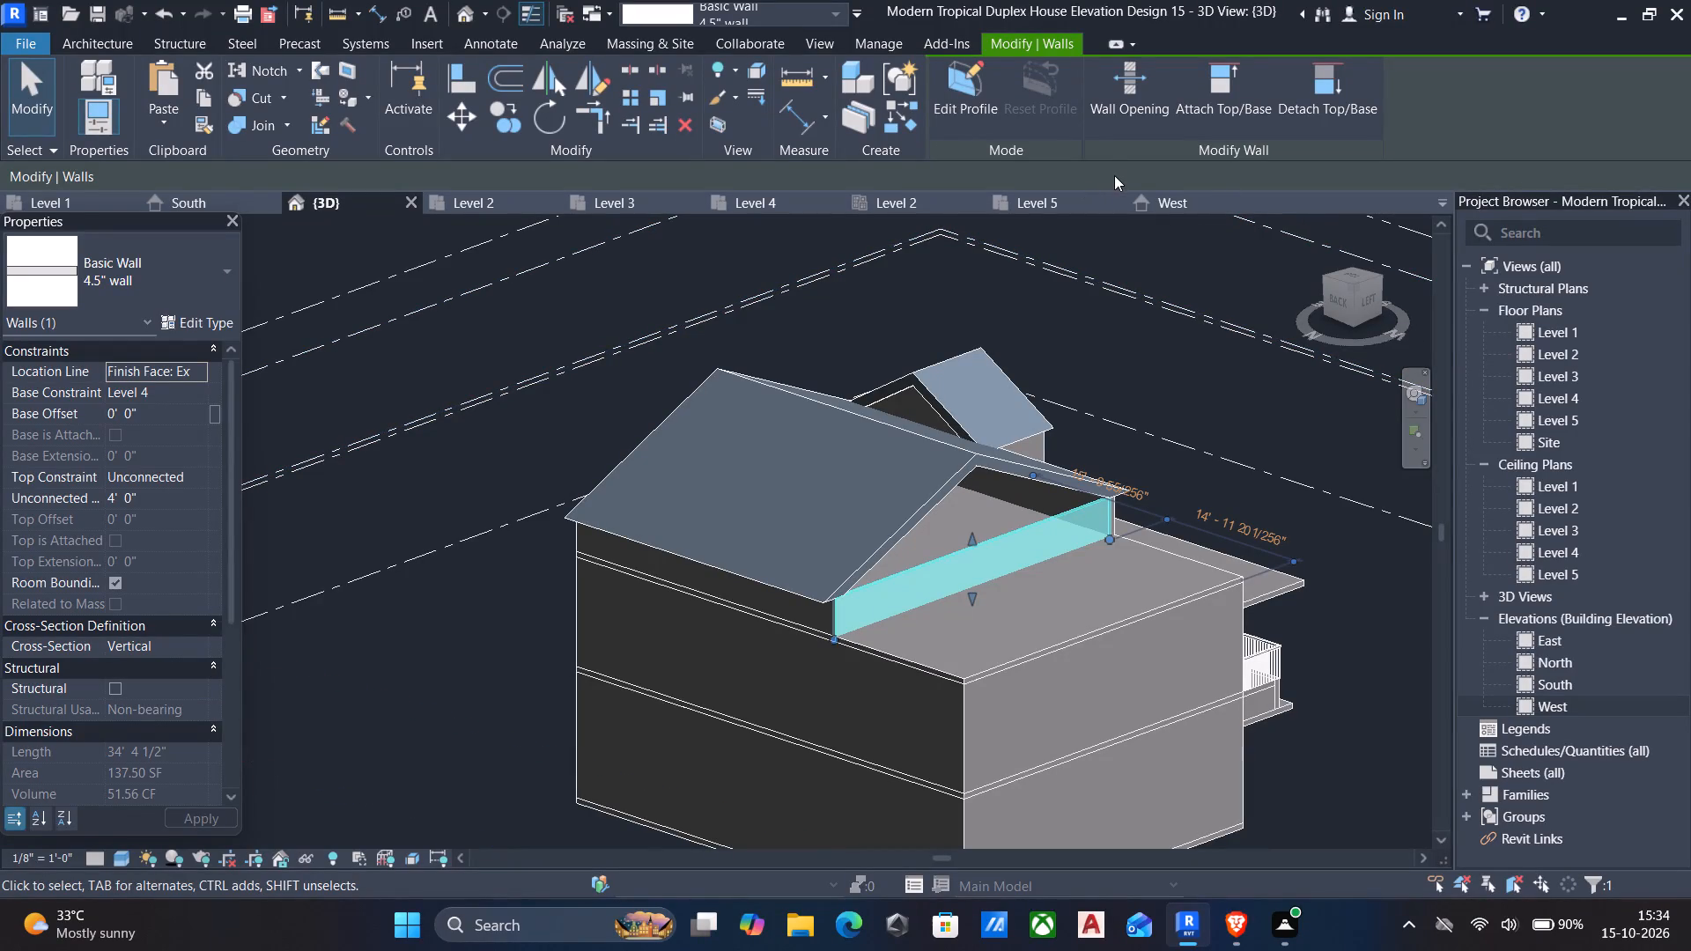
{"action": "left_click", "coordinate": [1215, 82]}
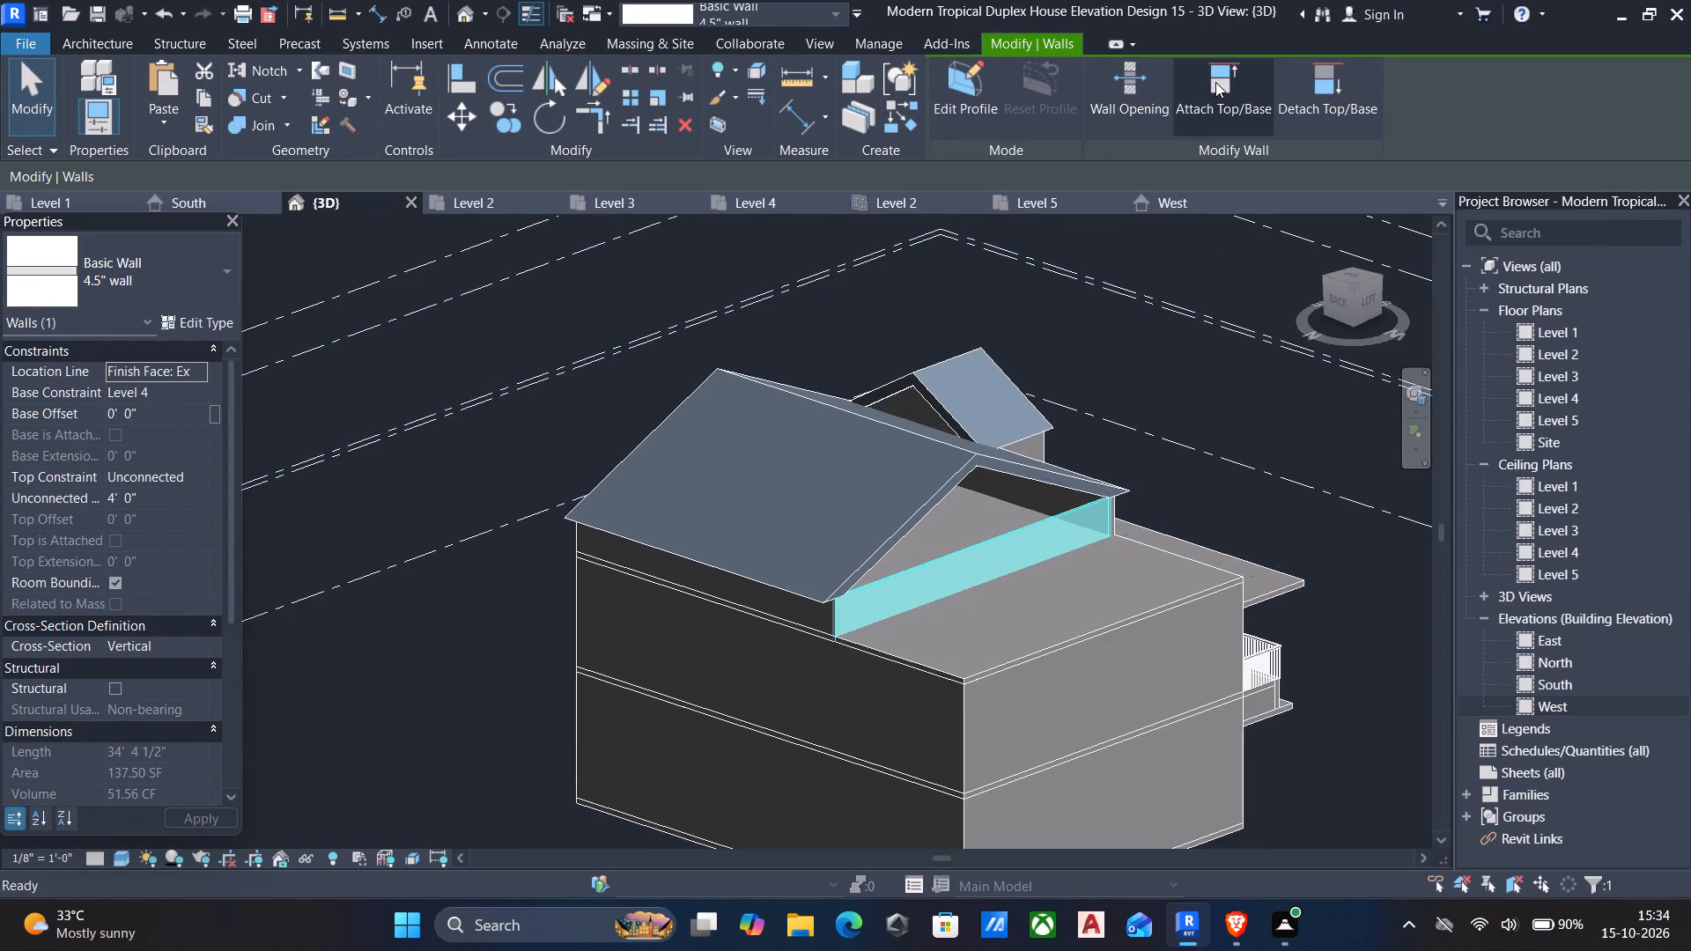
{"action": "left_click", "coordinate": [971, 468]}
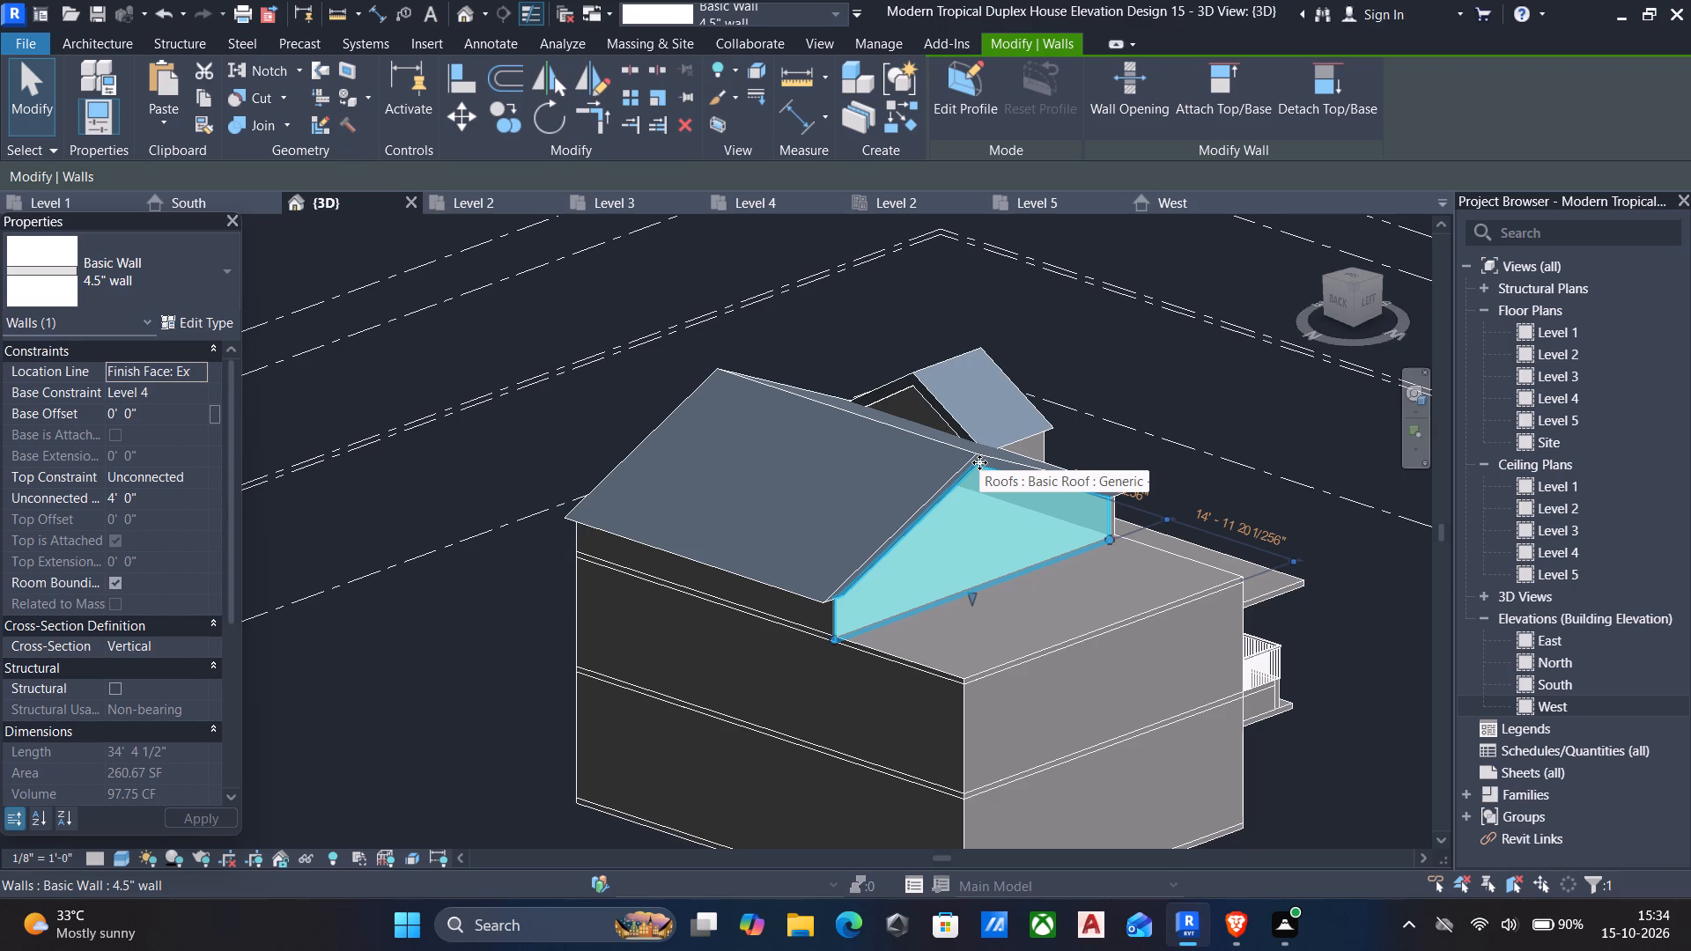
{"action": "key", "text": "Escape"}
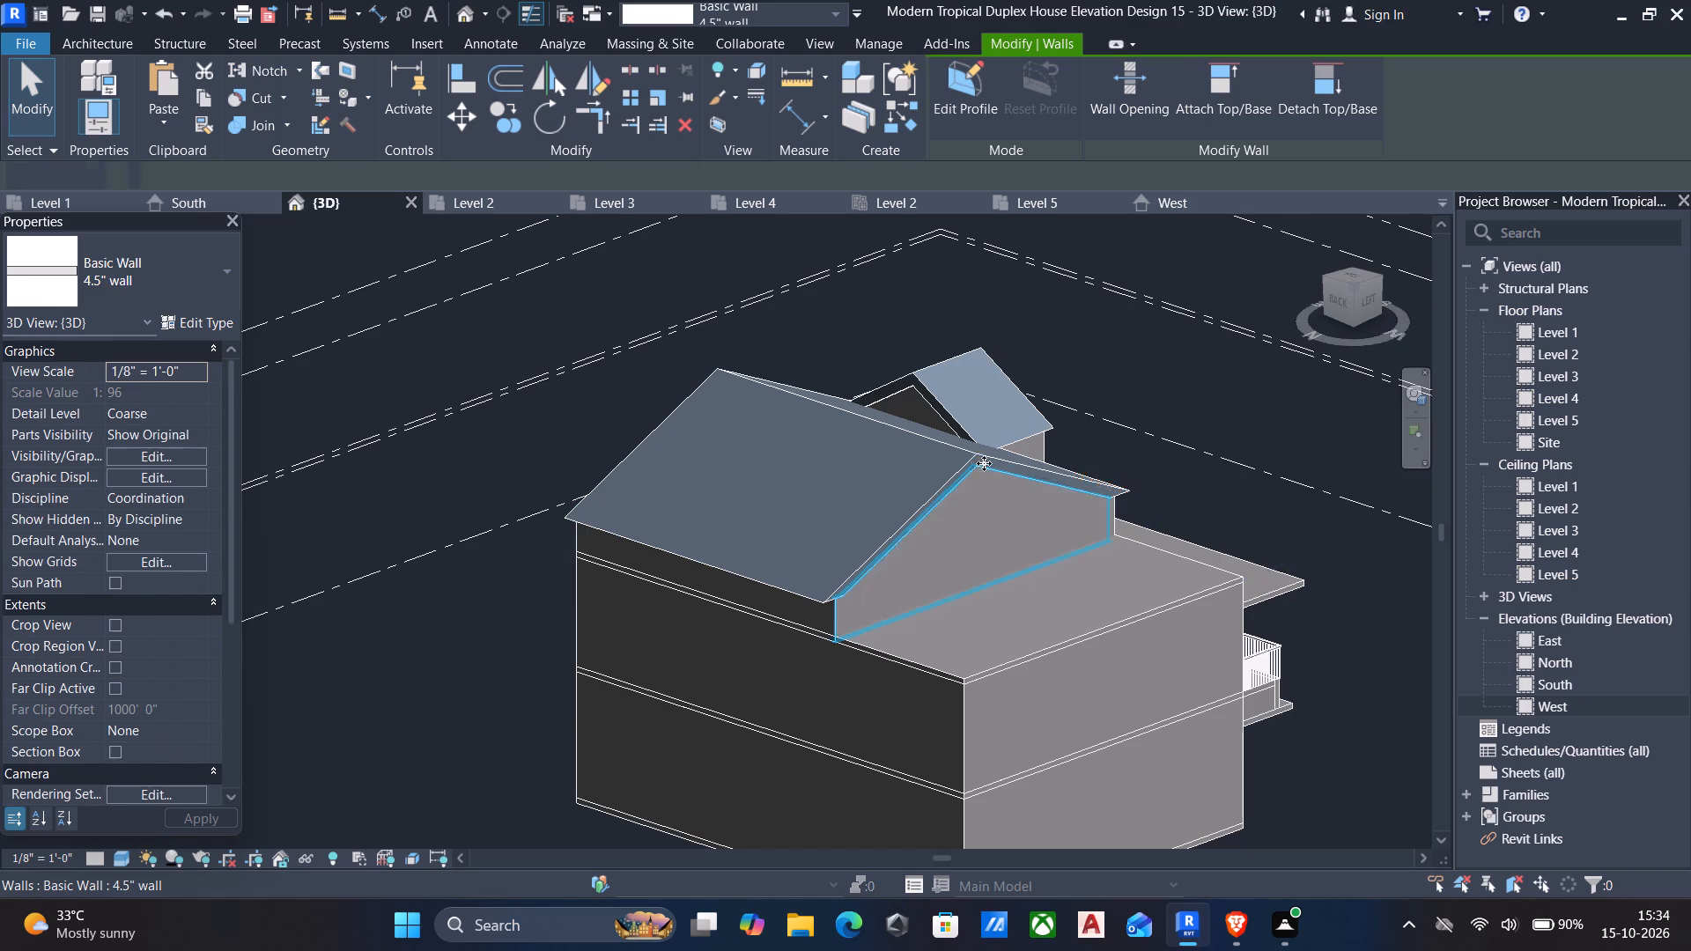
{"action": "scroll", "coordinate": [986, 470], "scroll_direction": "down", "scroll_amount": 2}
{"action": "middle_click_drag", "start_coordinate": [1101, 483], "coordinate": [589, 426], "text": "shift"}
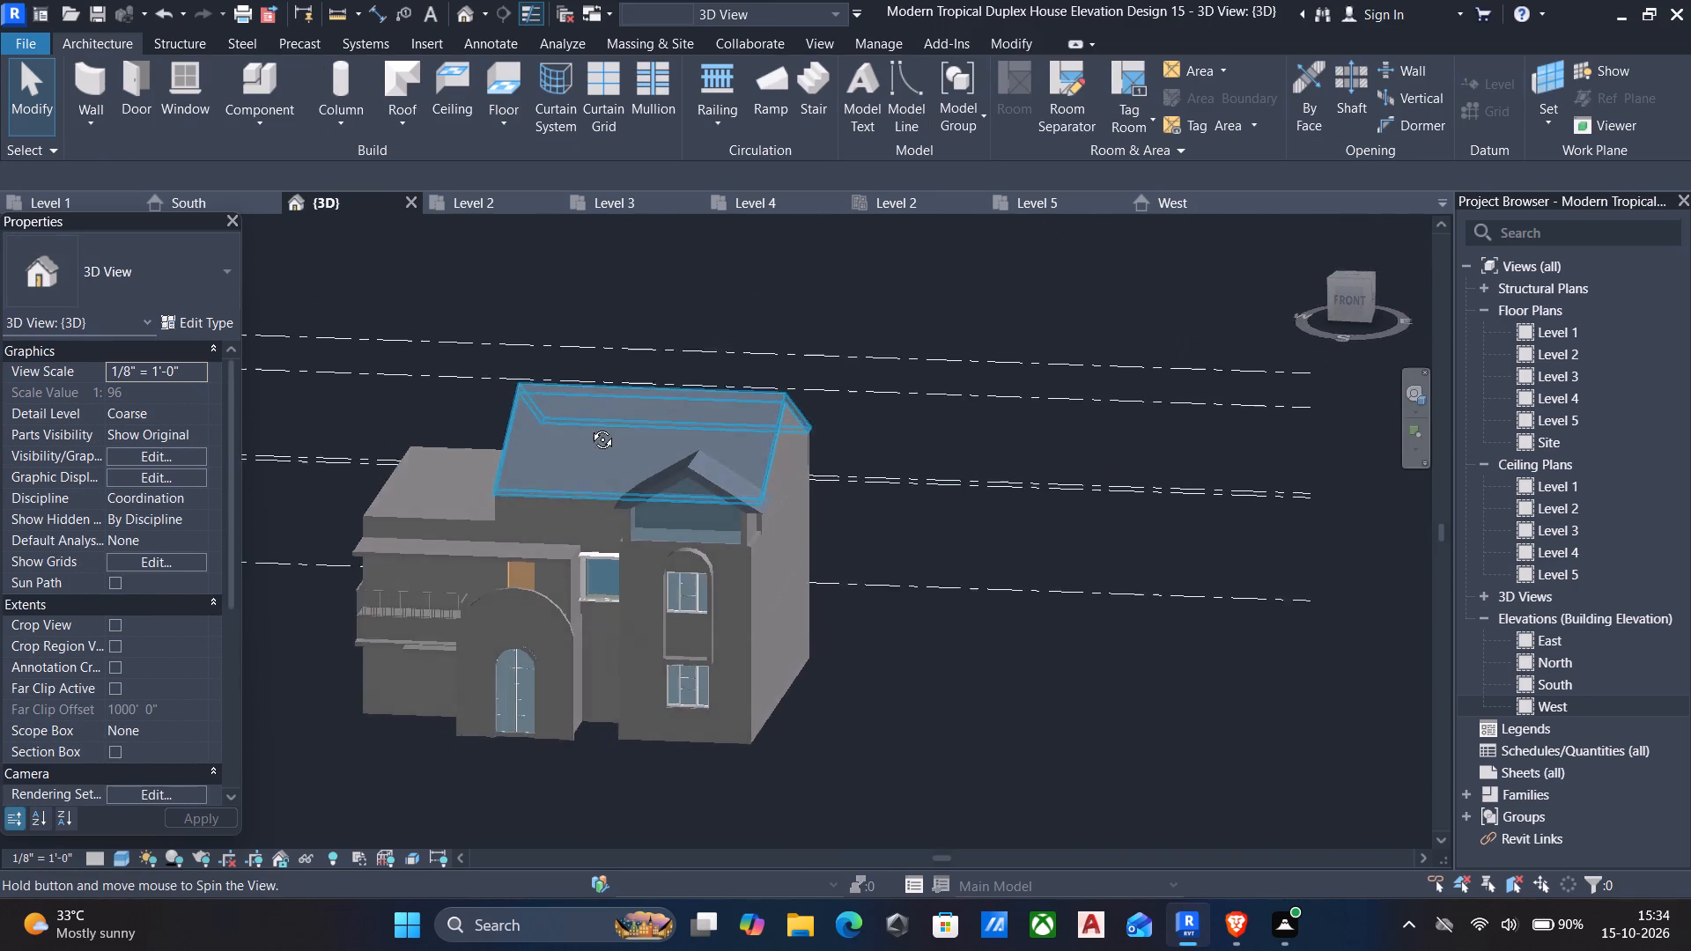
Examine the house in 3D from the front and left side, checking the gable roof and its attached walls.
{"action": "middle_click_drag", "start_coordinate": [589, 426], "coordinate": [712, 331], "text": "shift"}
{"action": "scroll", "coordinate": [712, 331], "scroll_direction": "down", "scroll_amount": 1, "text": "shift"}
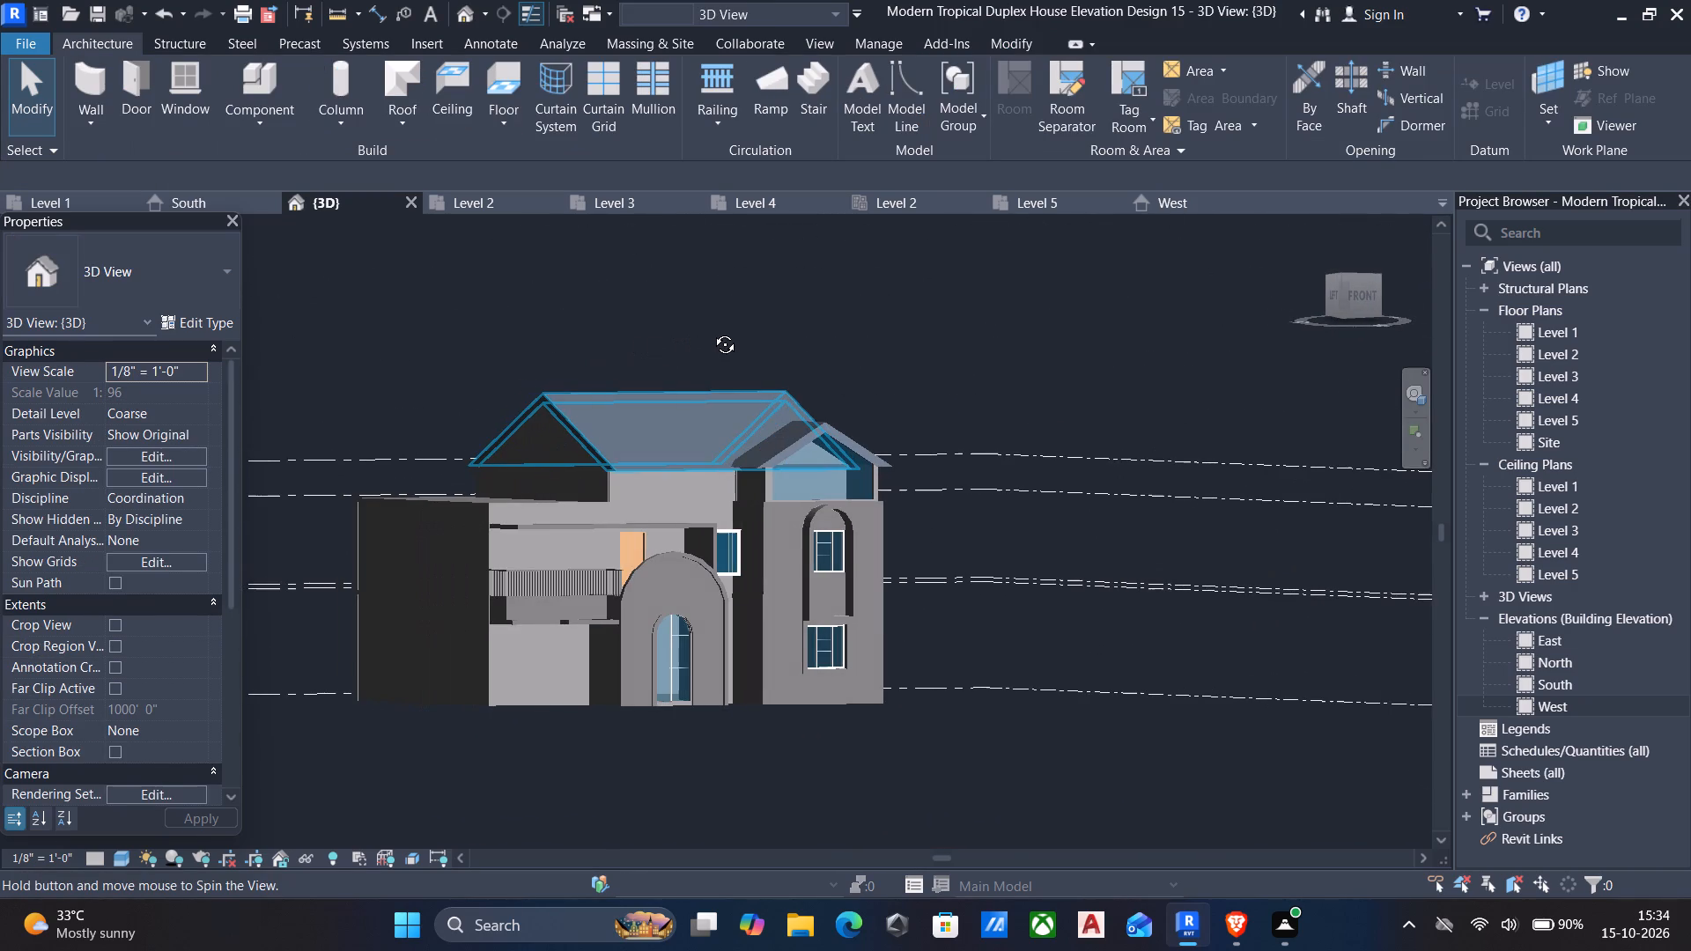
{"action": "middle_click_drag", "start_coordinate": [712, 331], "coordinate": [745, 385], "text": "shift"}
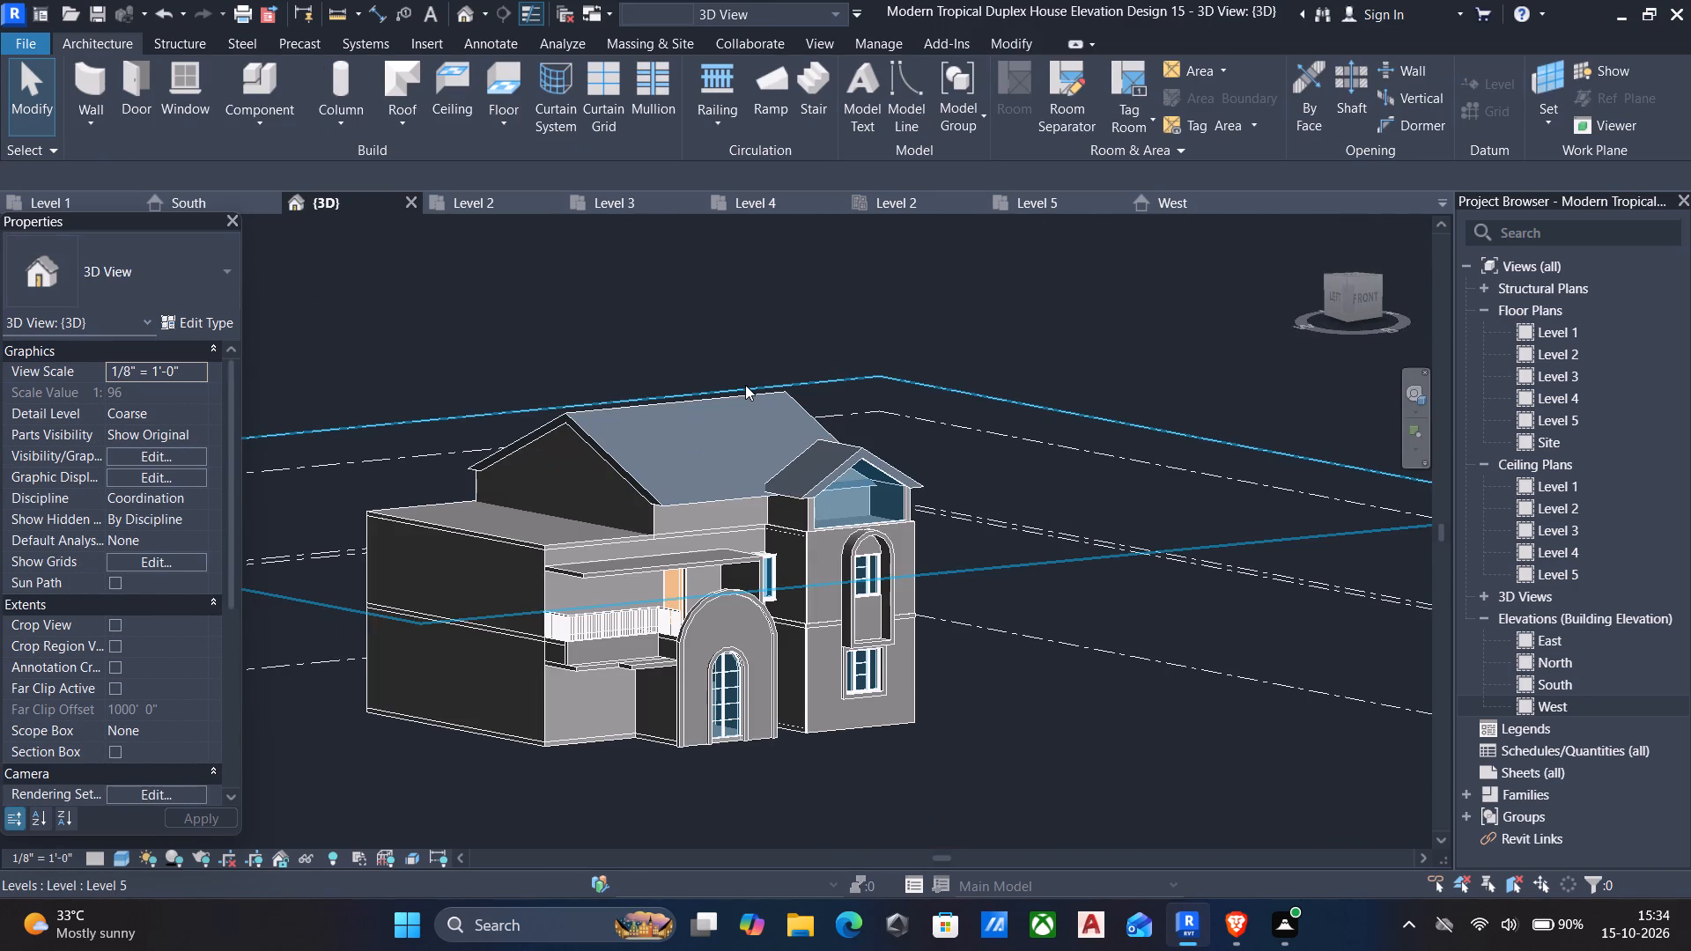
{"action": "middle_click_drag", "start_coordinate": [877, 498], "coordinate": [798, 508]}
{"action": "scroll", "coordinate": [798, 508], "scroll_direction": "up", "scroll_amount": 1}
{"action": "middle_click_drag", "start_coordinate": [798, 508], "coordinate": [733, 520], "text": "shift"}
{"action": "middle_click_drag", "start_coordinate": [710, 483], "coordinate": [997, 394]}
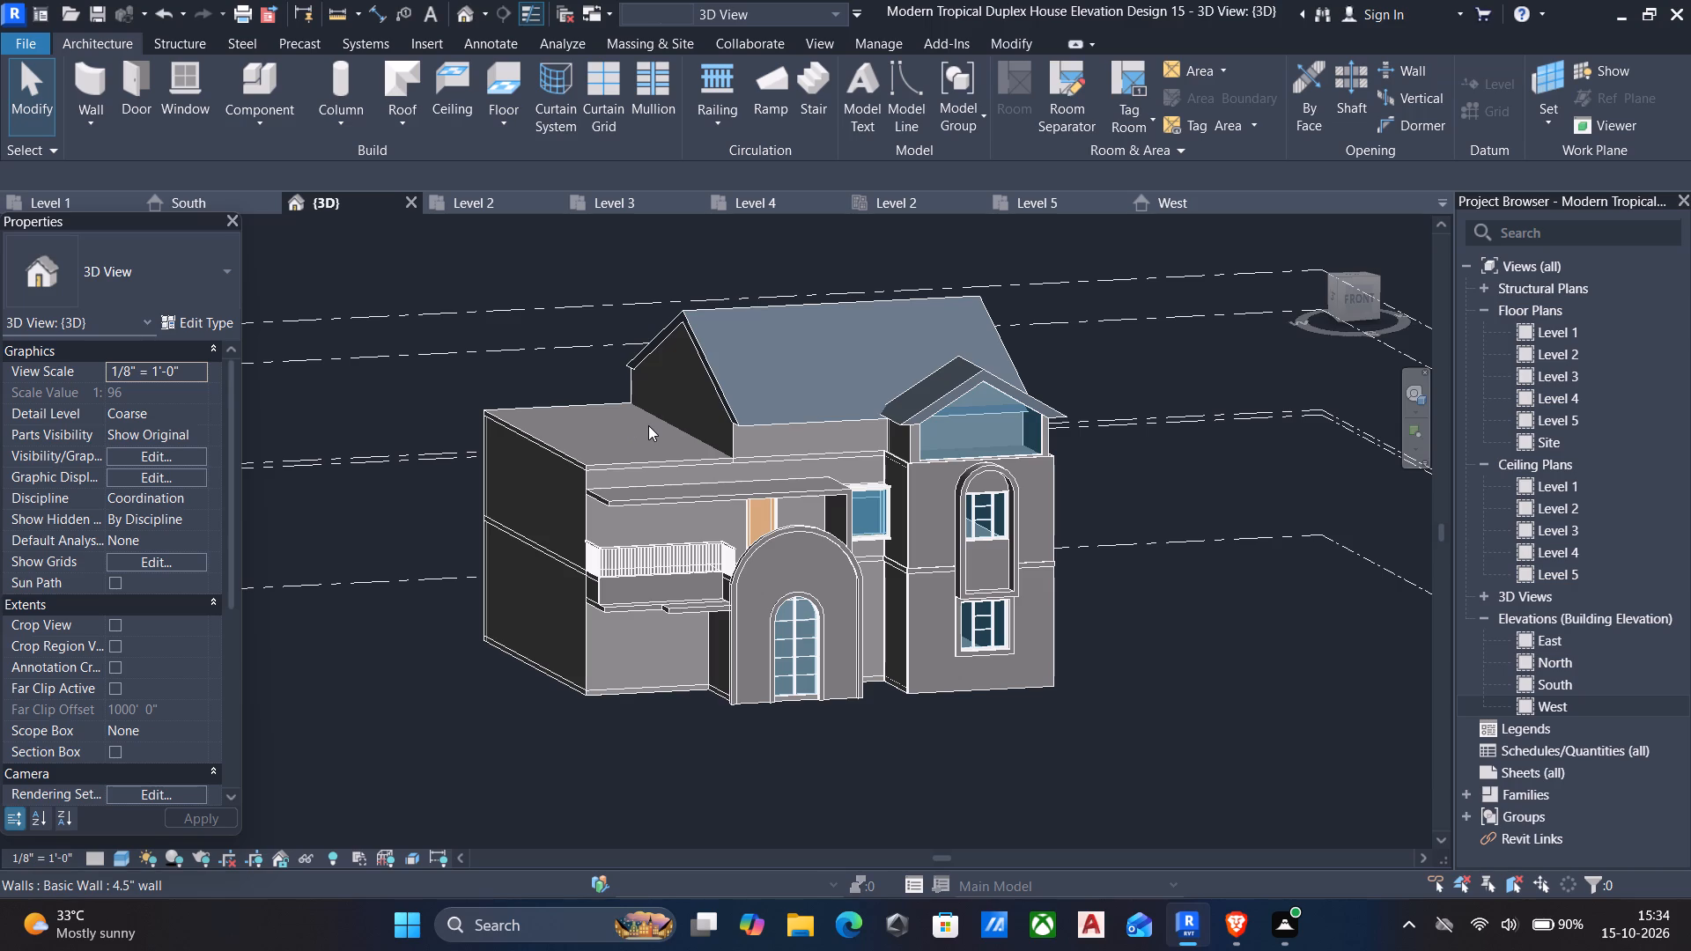
On Level 4, draw a rectangle of 4.5" walls, 4'-0" high, about 14'-3" by 34'-4 1/2", over the flat area left of the large enclosure.
{"action": "double_click", "coordinate": [1606, 403]}
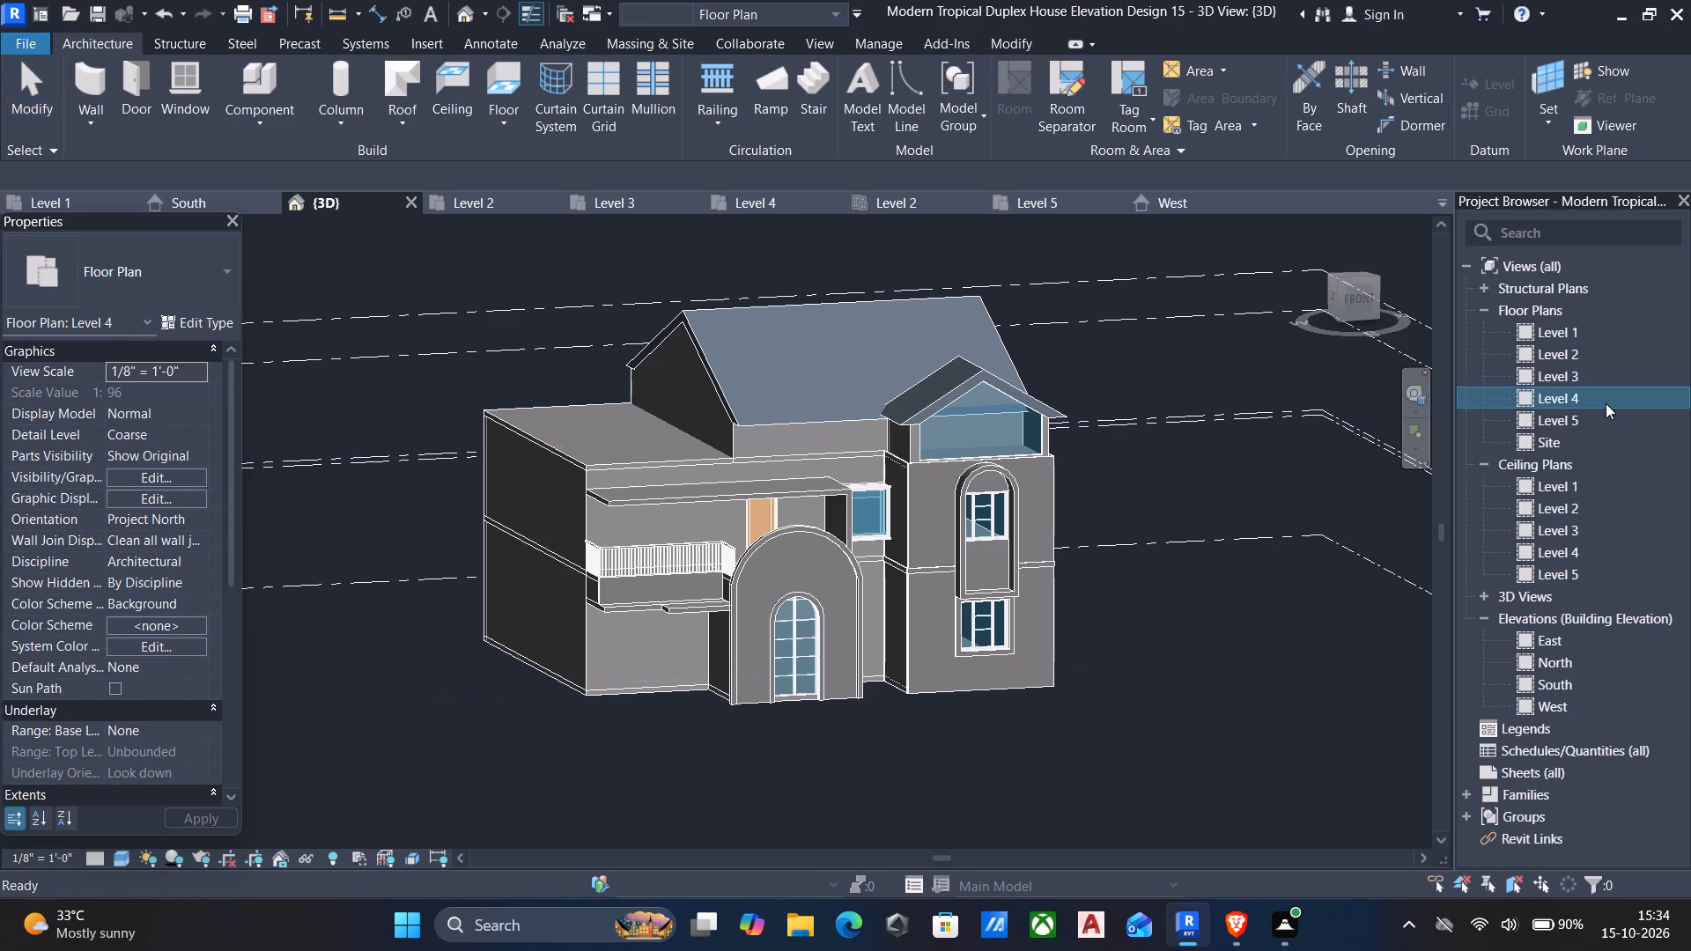
{"action": "scroll", "coordinate": [1390, 468], "scroll_direction": "down", "scroll_amount": 3}
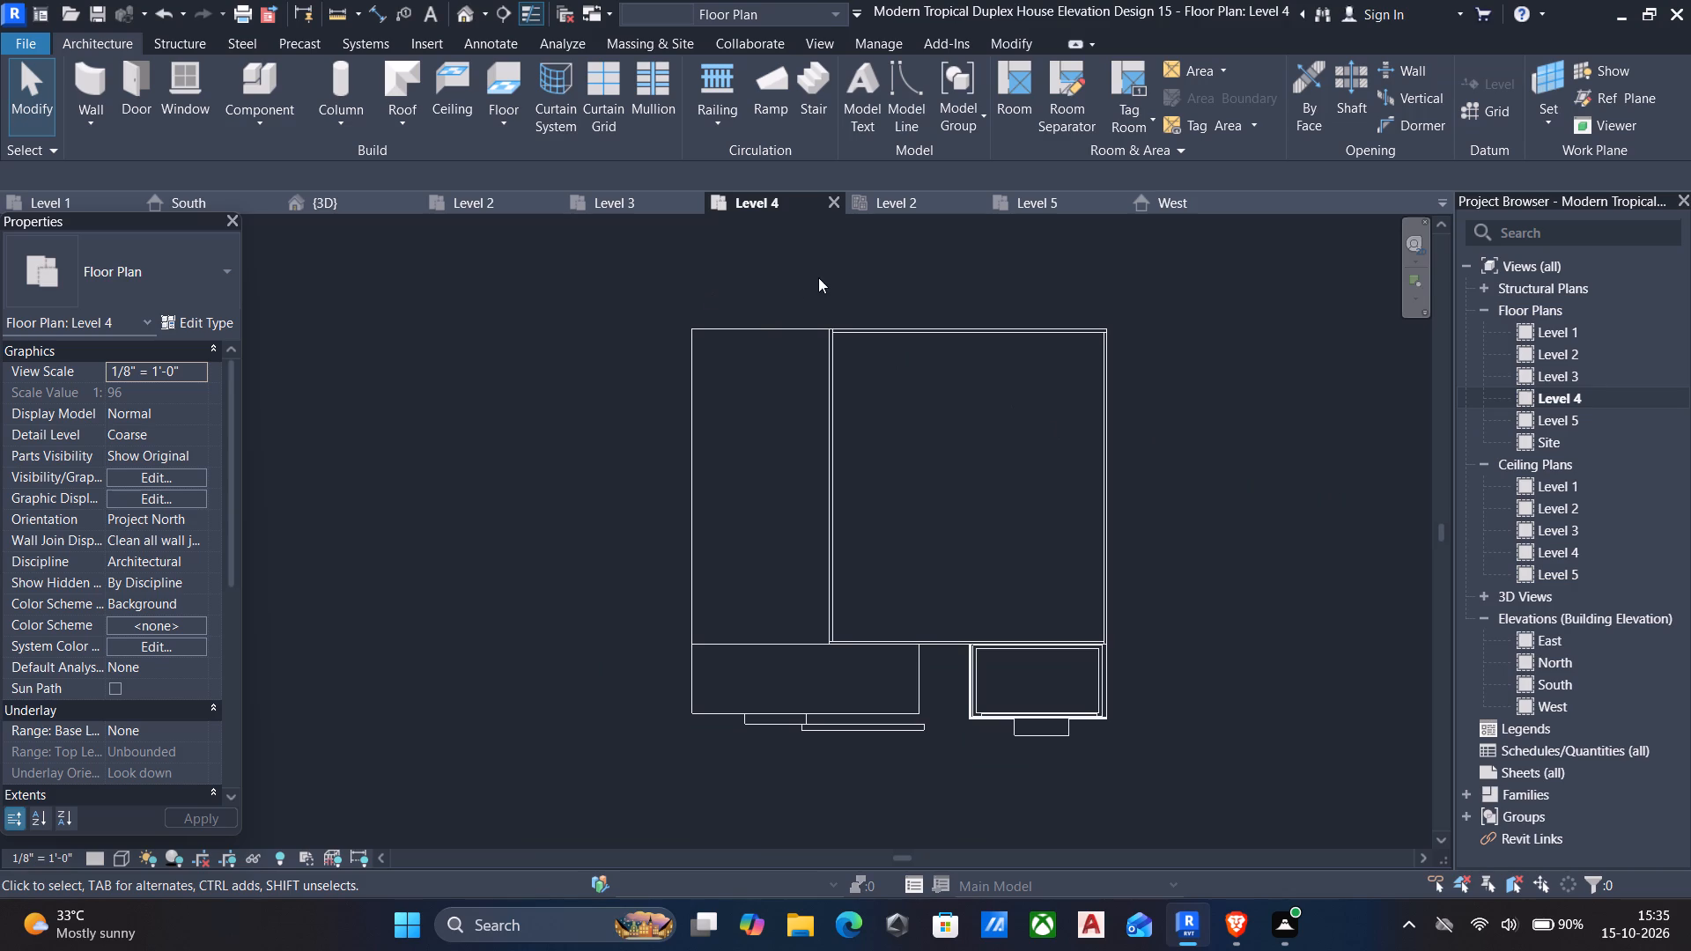
{"action": "type", "text": "wa"}
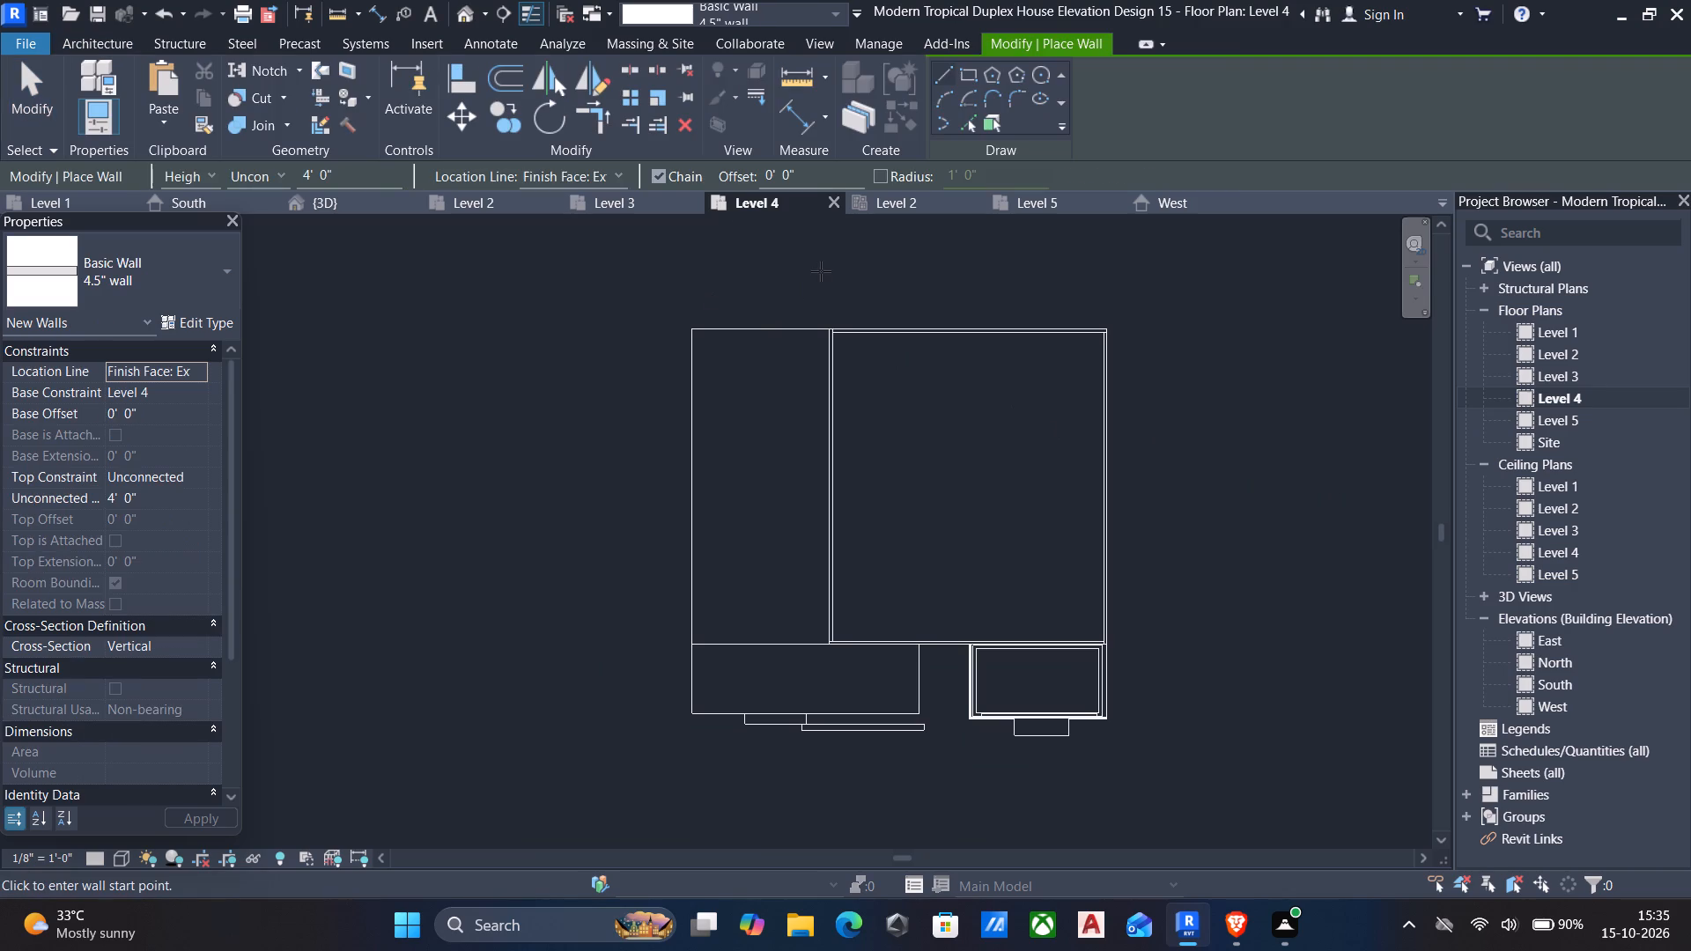
{"action": "left_click", "coordinate": [971, 73]}
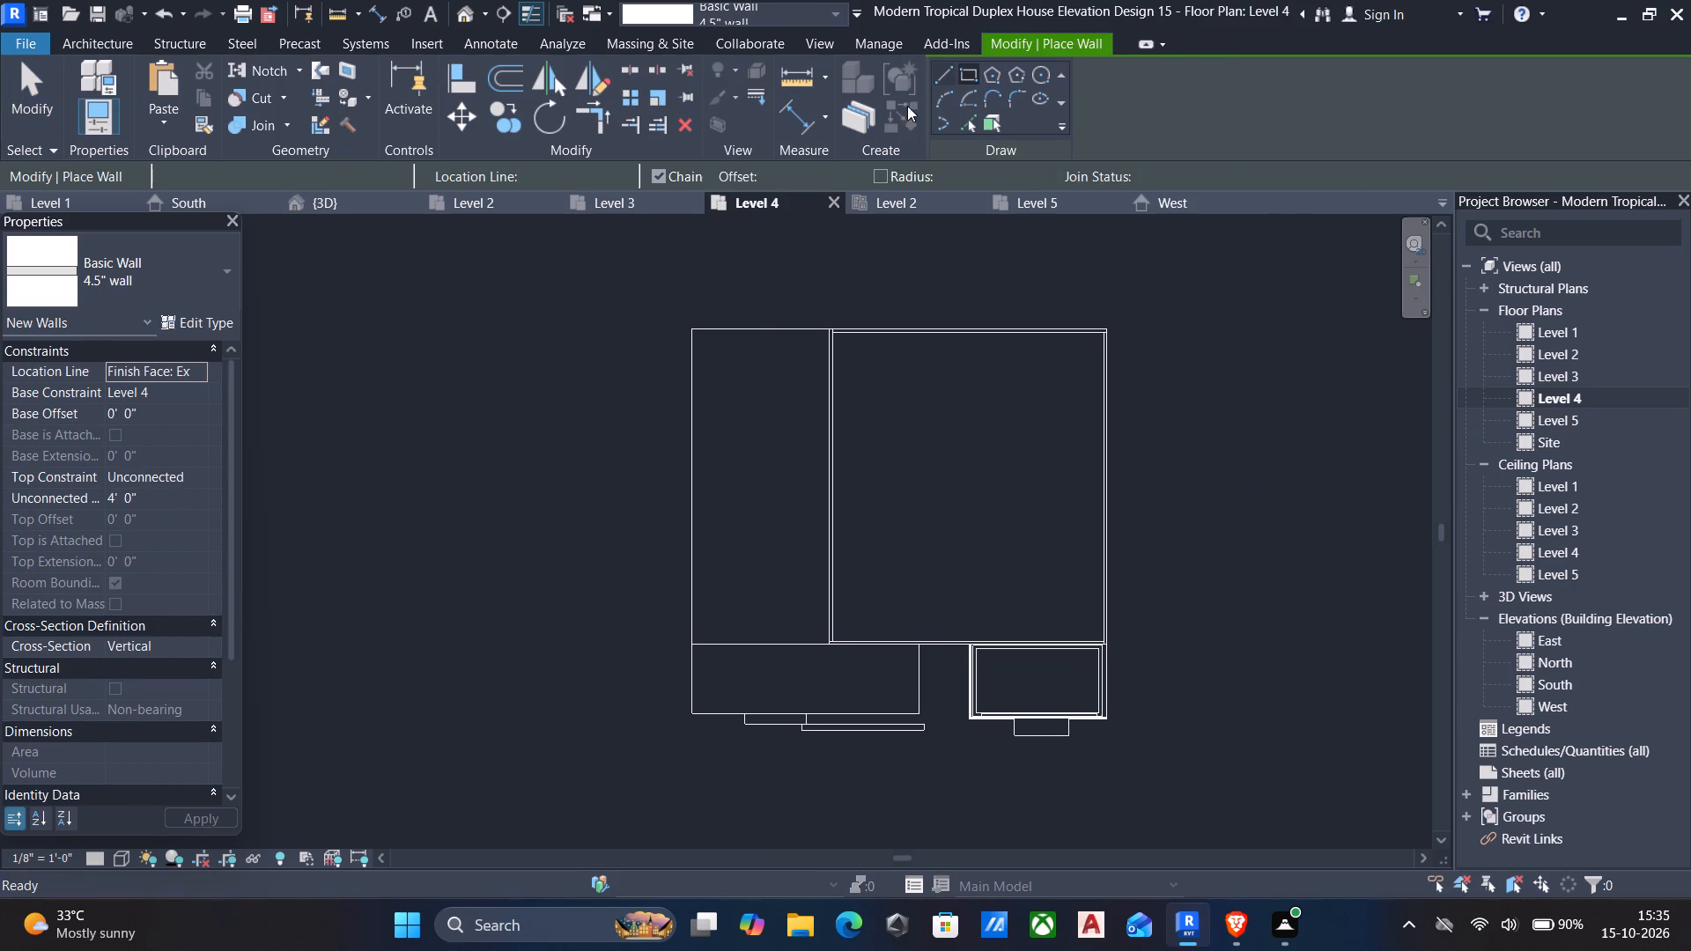
{"action": "scroll", "coordinate": [727, 336], "scroll_direction": "up", "scroll_amount": 4}
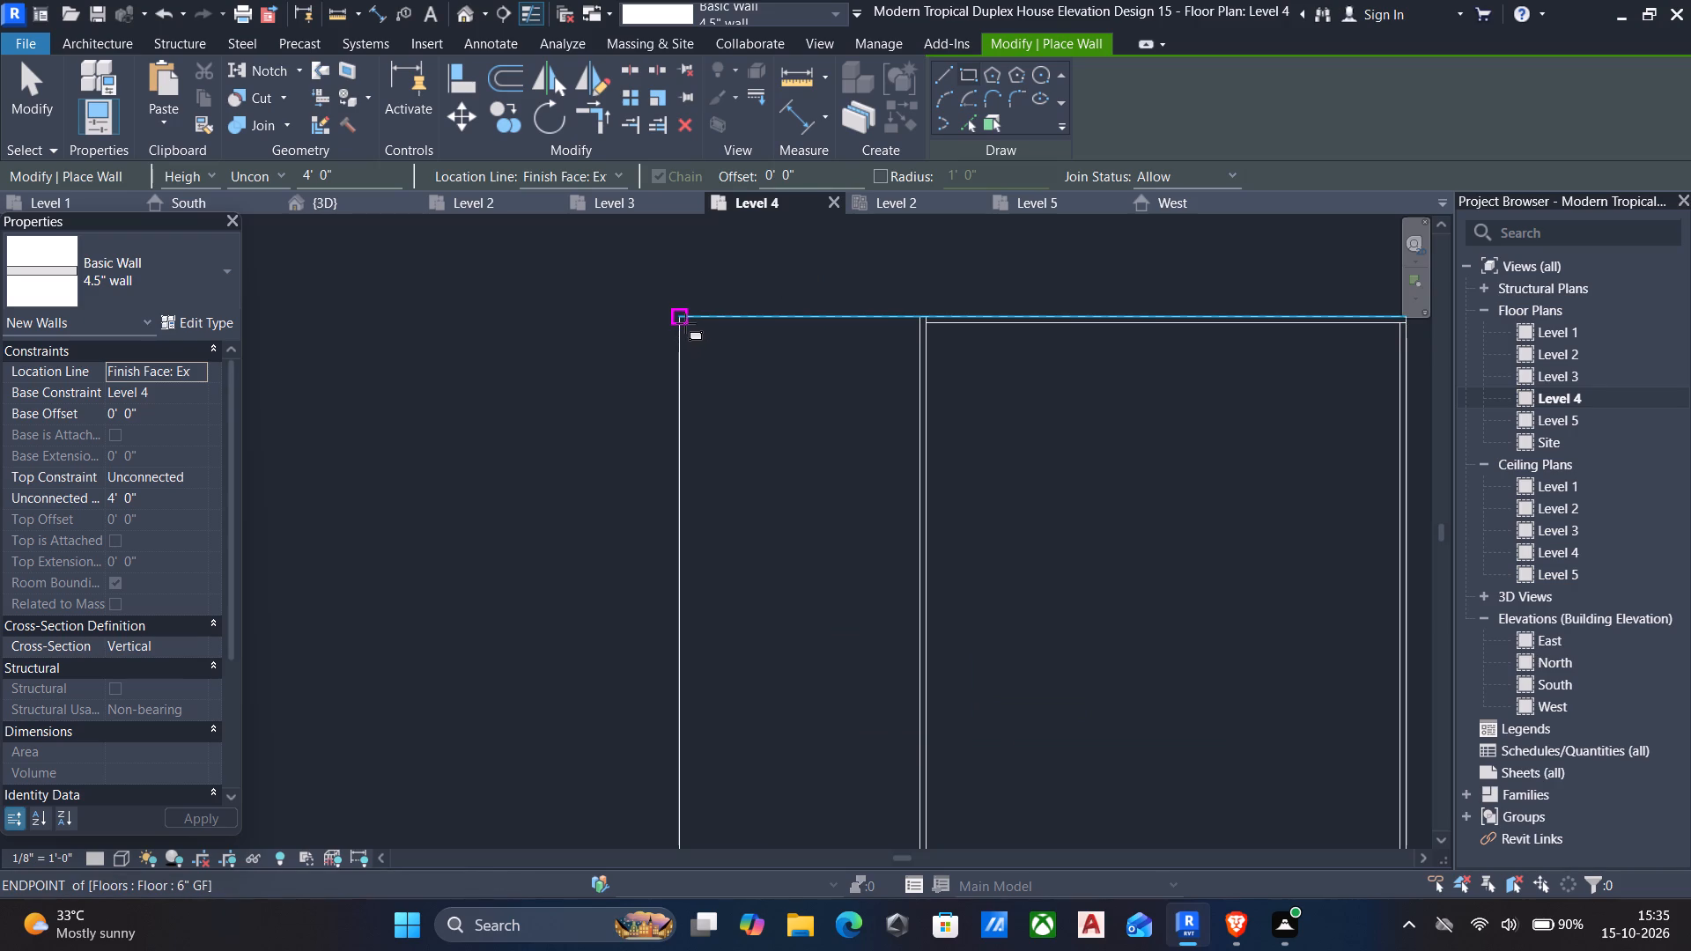
{"action": "left_click", "coordinate": [685, 323]}
{"action": "middle_click_drag", "start_coordinate": [828, 645], "coordinate": [845, 513]}
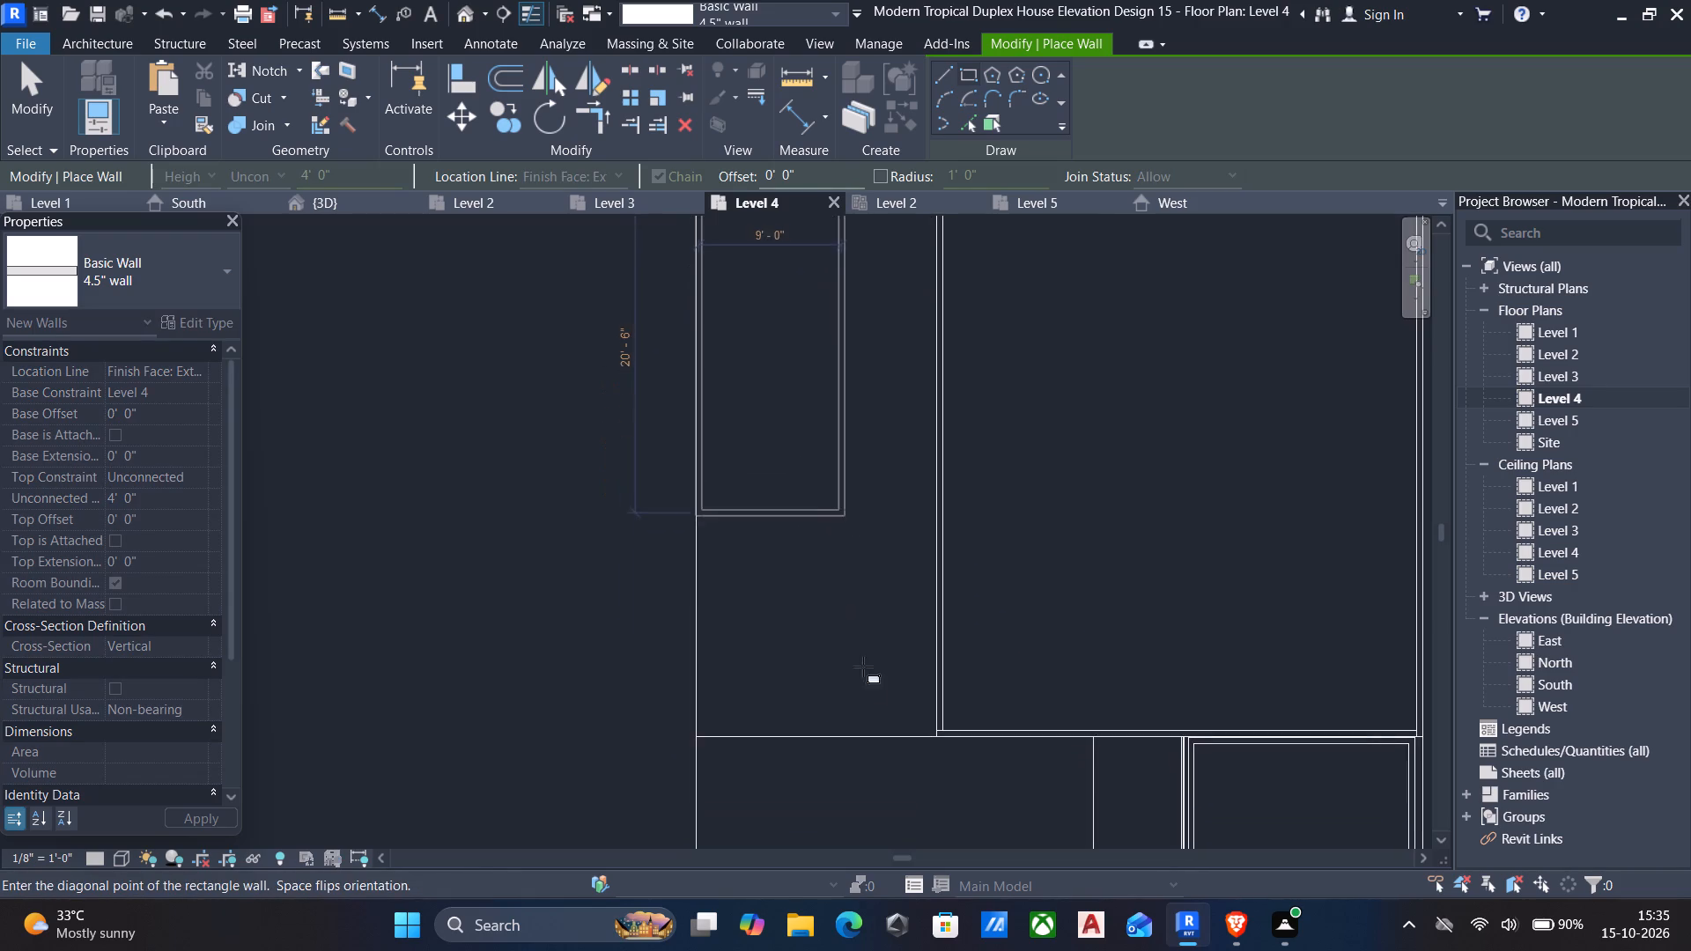
{"action": "scroll", "coordinate": [934, 734], "scroll_direction": "up", "scroll_amount": 4}
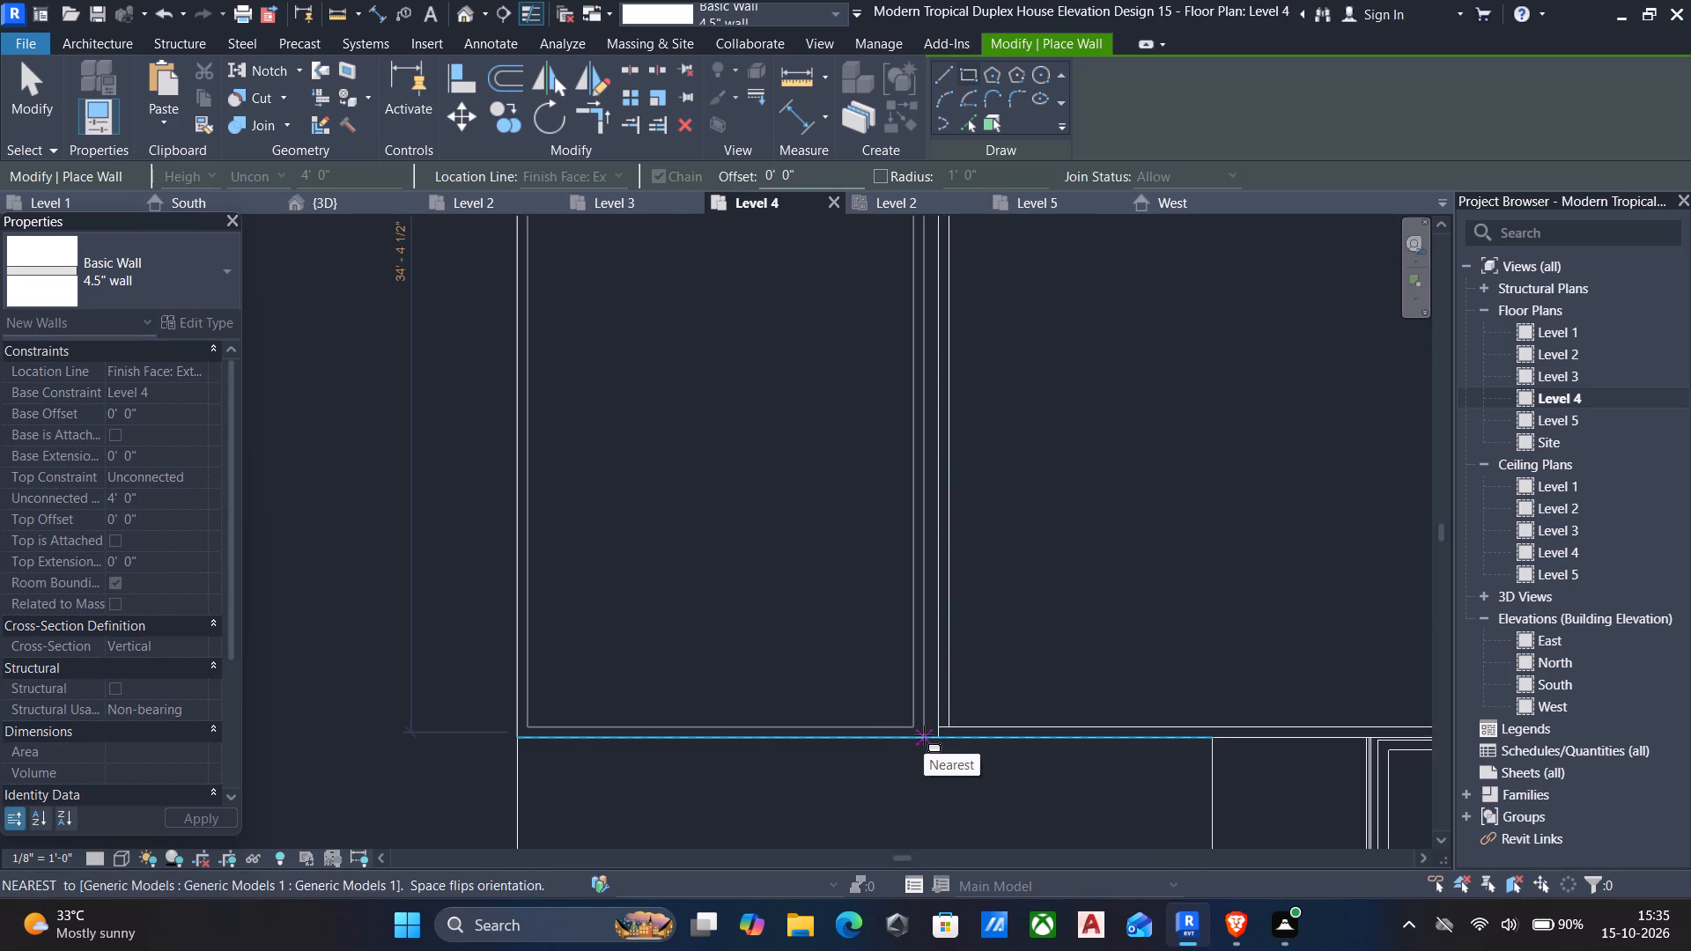
{"action": "left_click", "coordinate": [924, 735]}
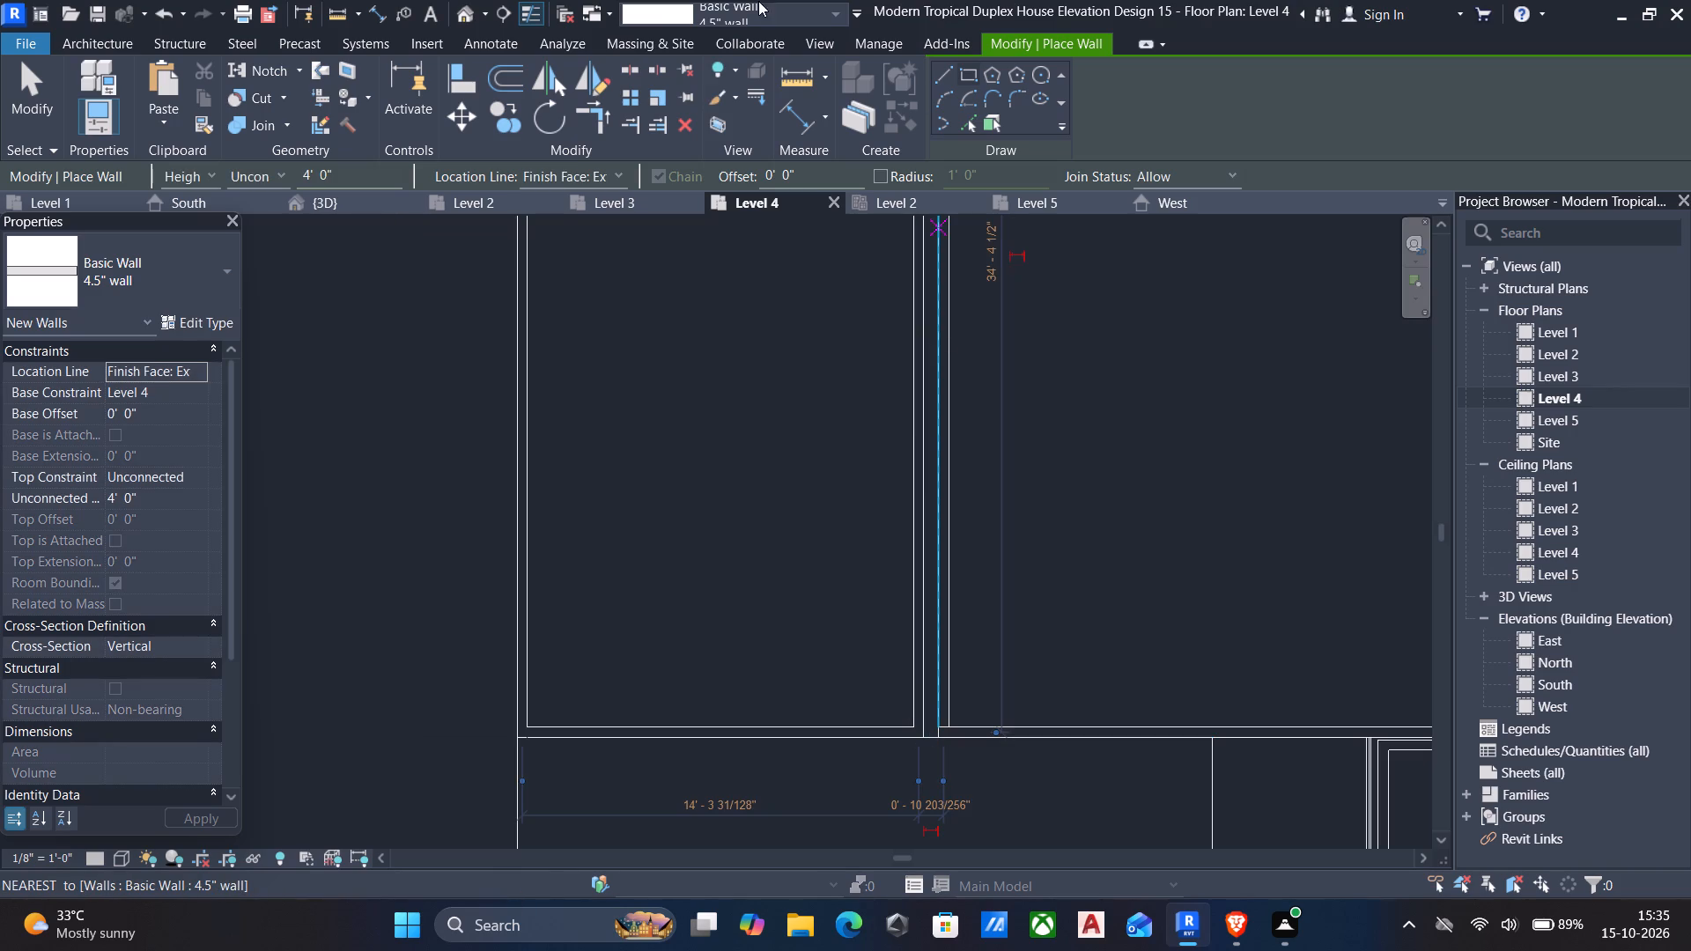
{"action": "left_click", "coordinate": [458, 19]}
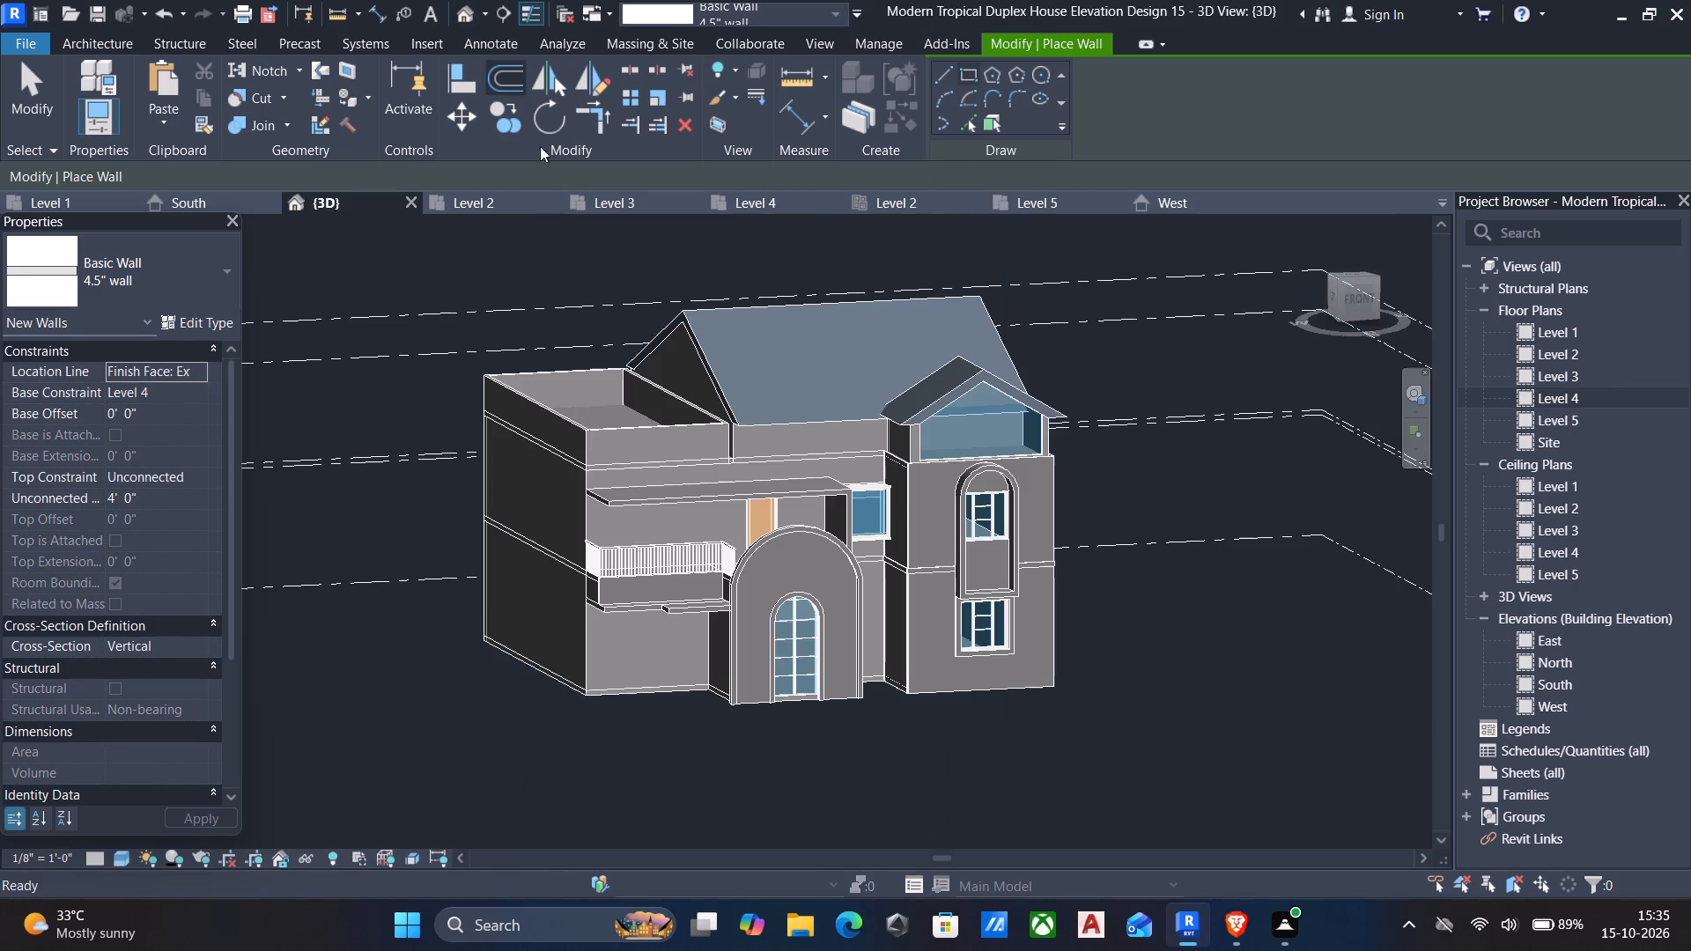
{"action": "key", "text": "Escape"}
Raise the top of the new left enclosure's front wall to a height of about 5'-6".
{"action": "middle_click_drag", "start_coordinate": [721, 446], "coordinate": [720, 446]}
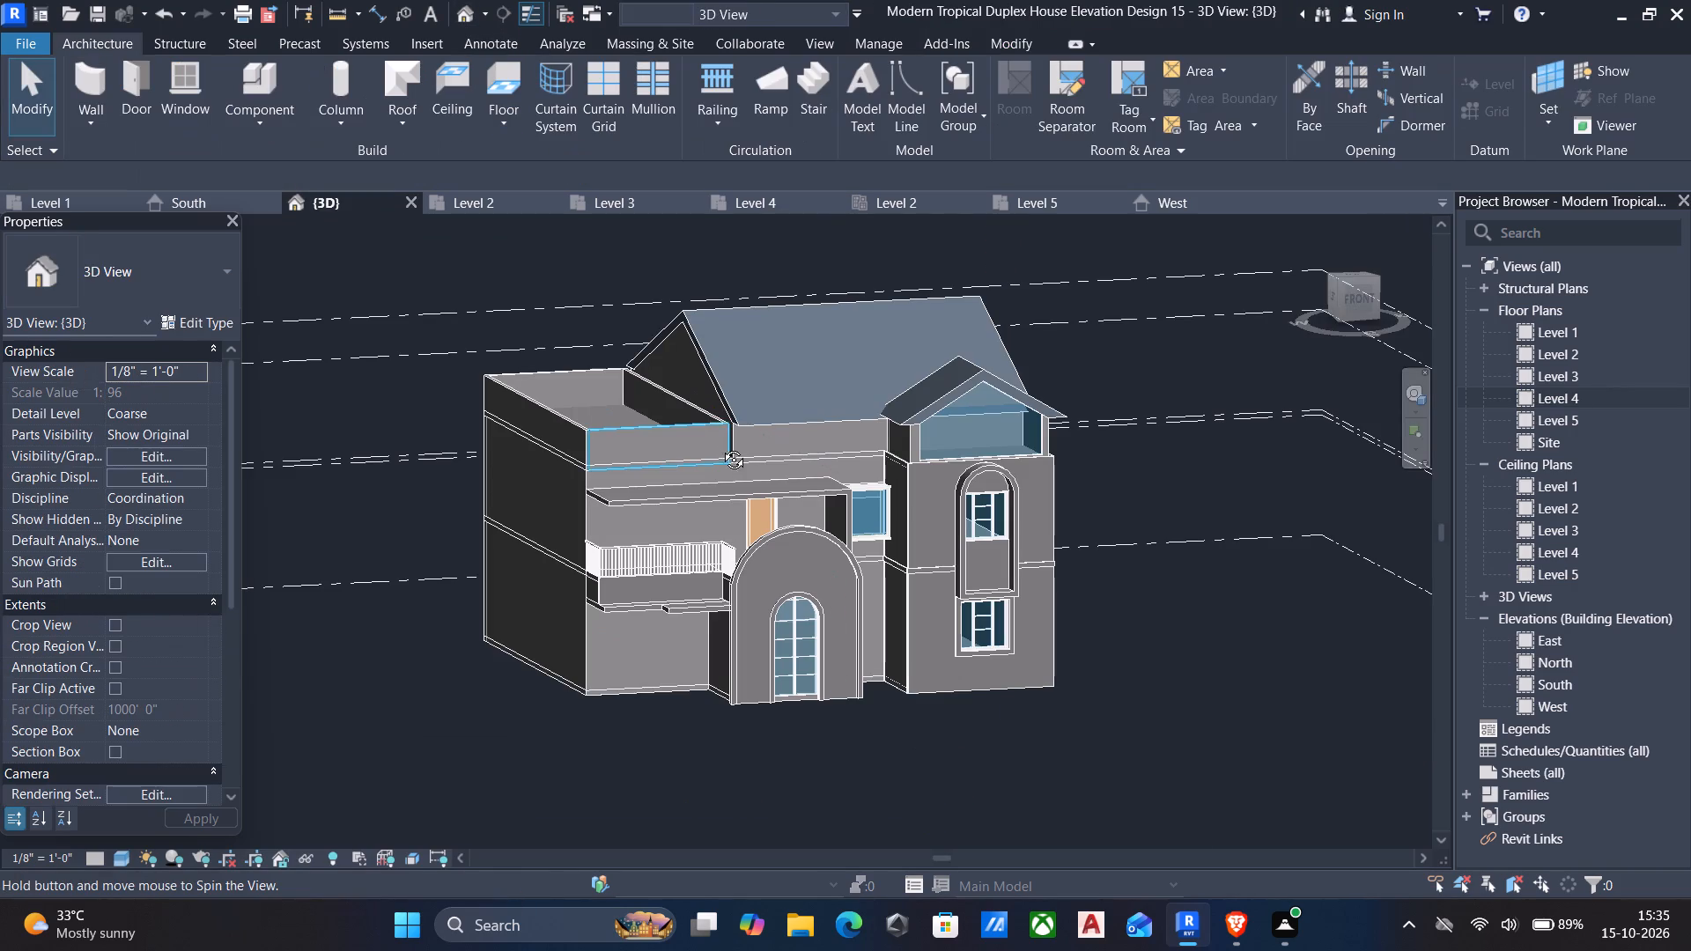
{"action": "middle_click_drag", "start_coordinate": [720, 446], "coordinate": [660, 352]}
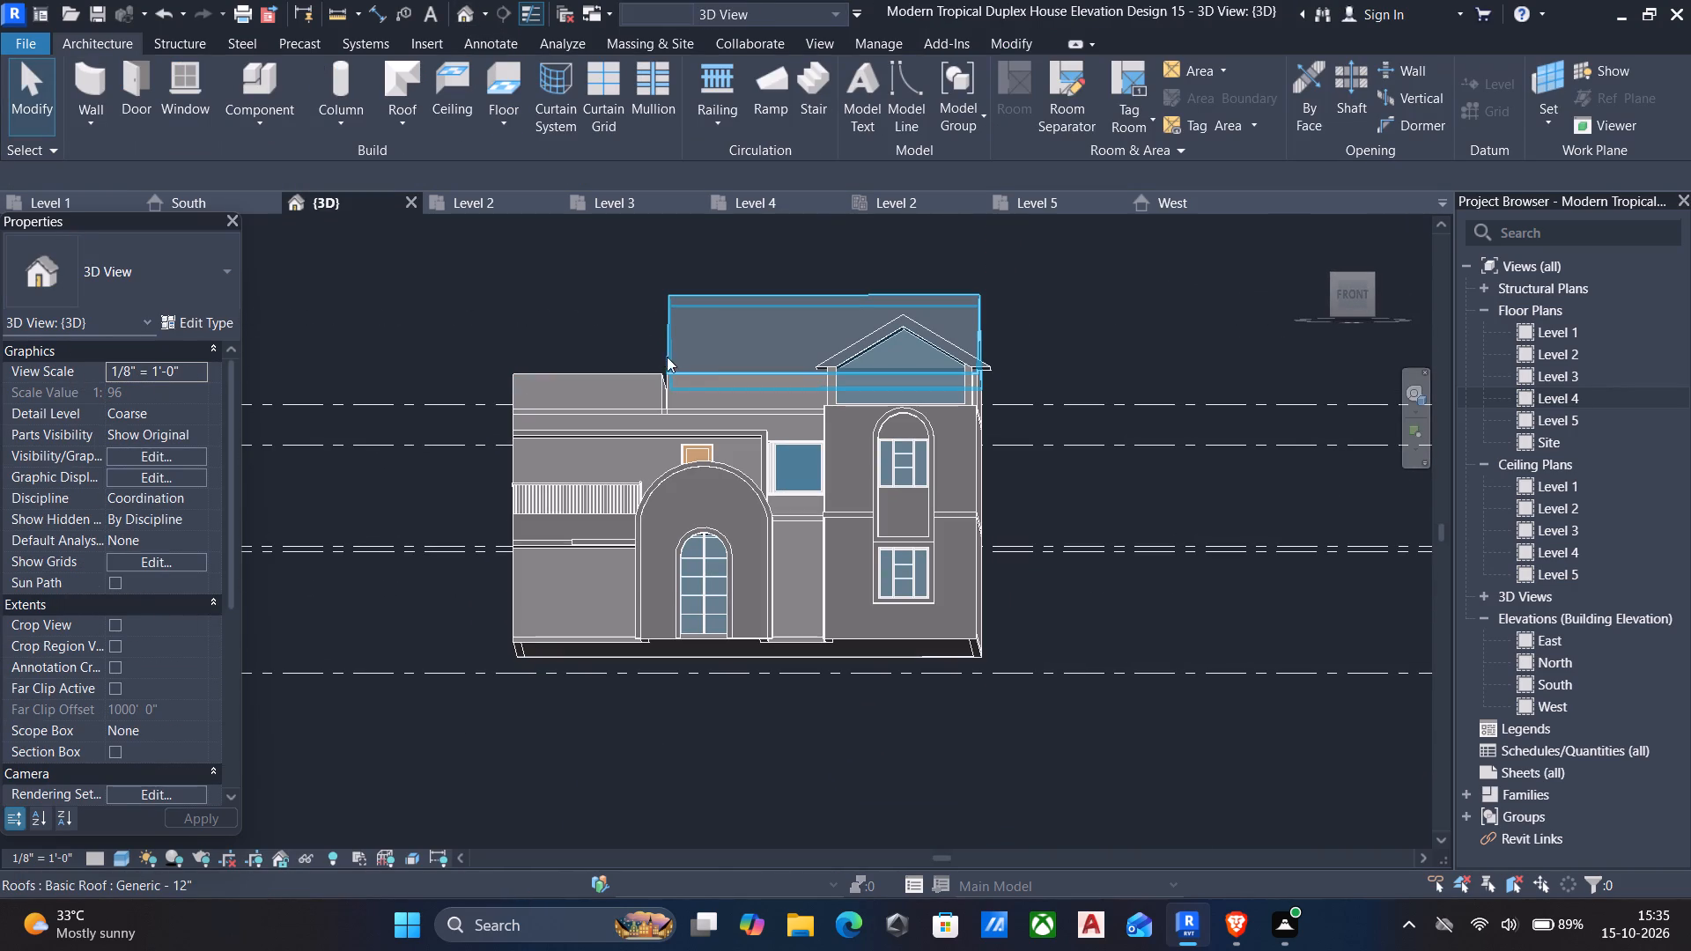
{"action": "left_click", "coordinate": [1348, 290]}
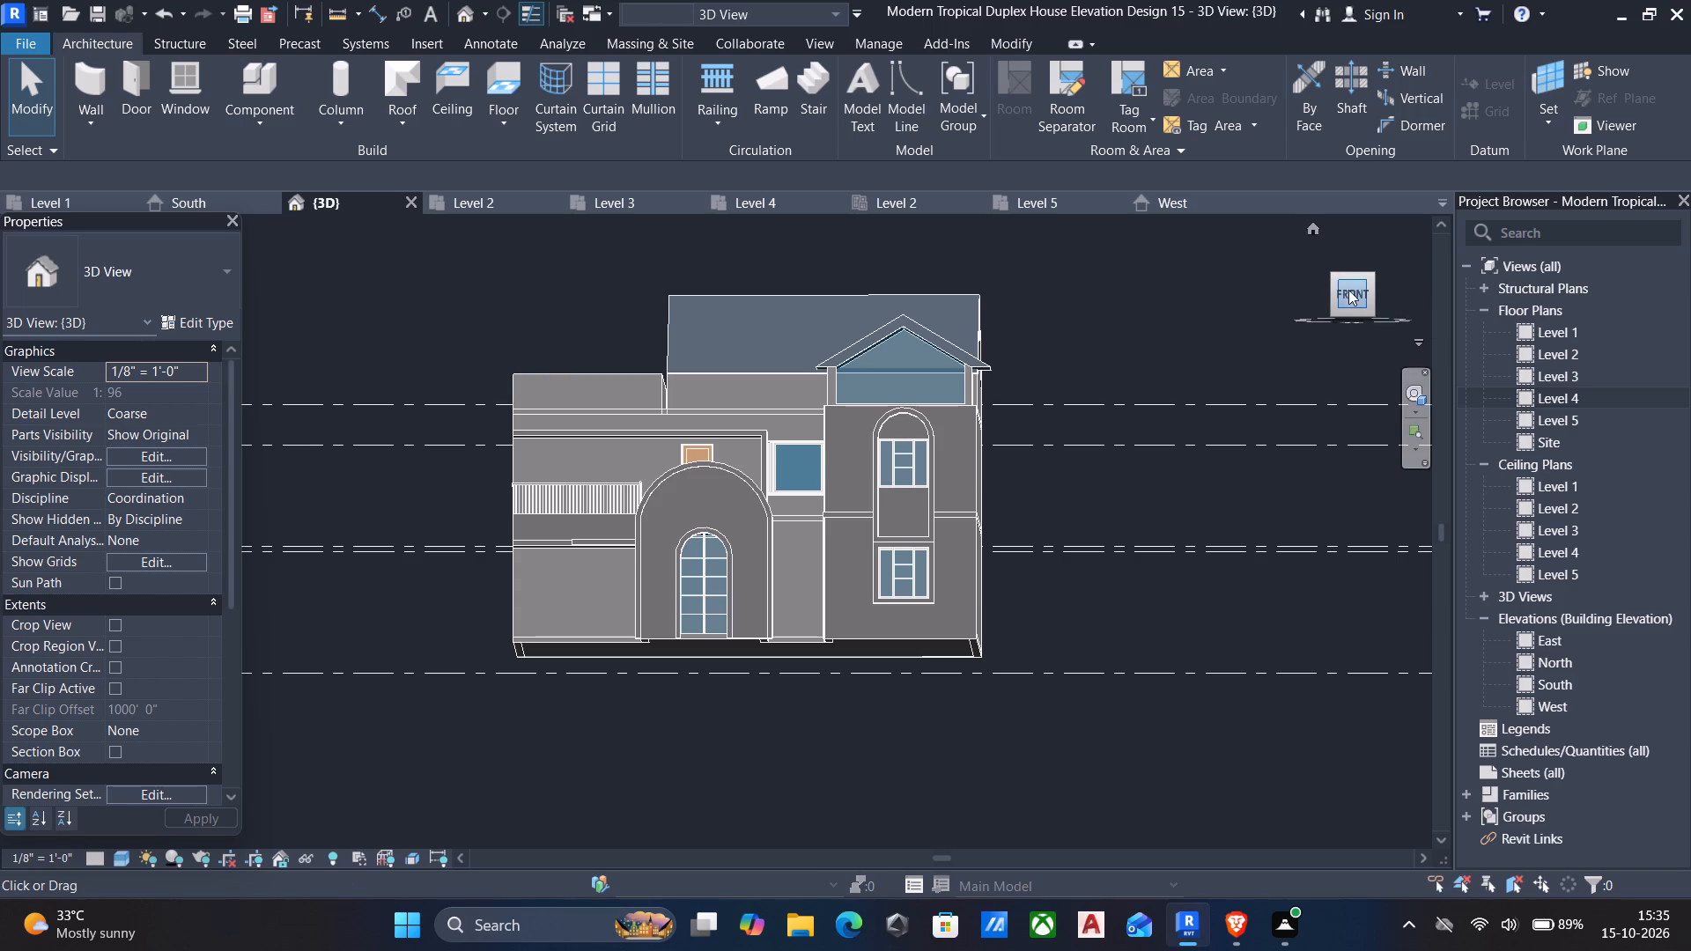
{"action": "scroll", "coordinate": [548, 473], "scroll_direction": "up", "scroll_amount": 4}
{"action": "scroll", "coordinate": [665, 451], "scroll_direction": "up", "scroll_amount": 9}
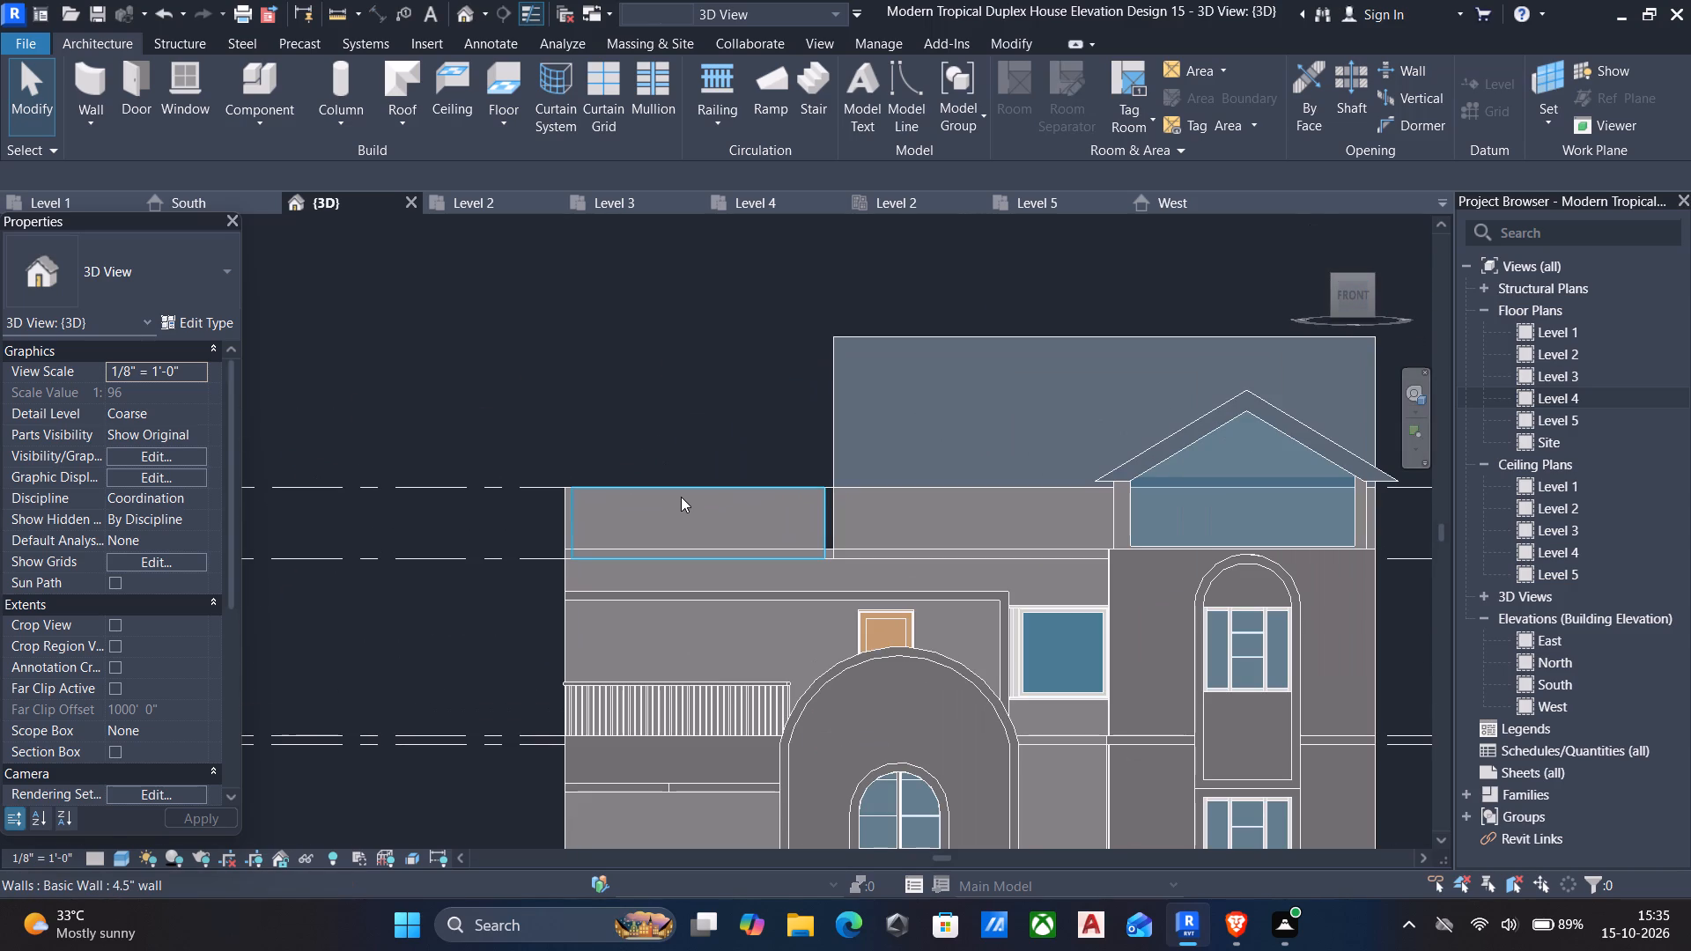
{"action": "middle_click_drag", "start_coordinate": [681, 497], "coordinate": [713, 531], "text": "shift"}
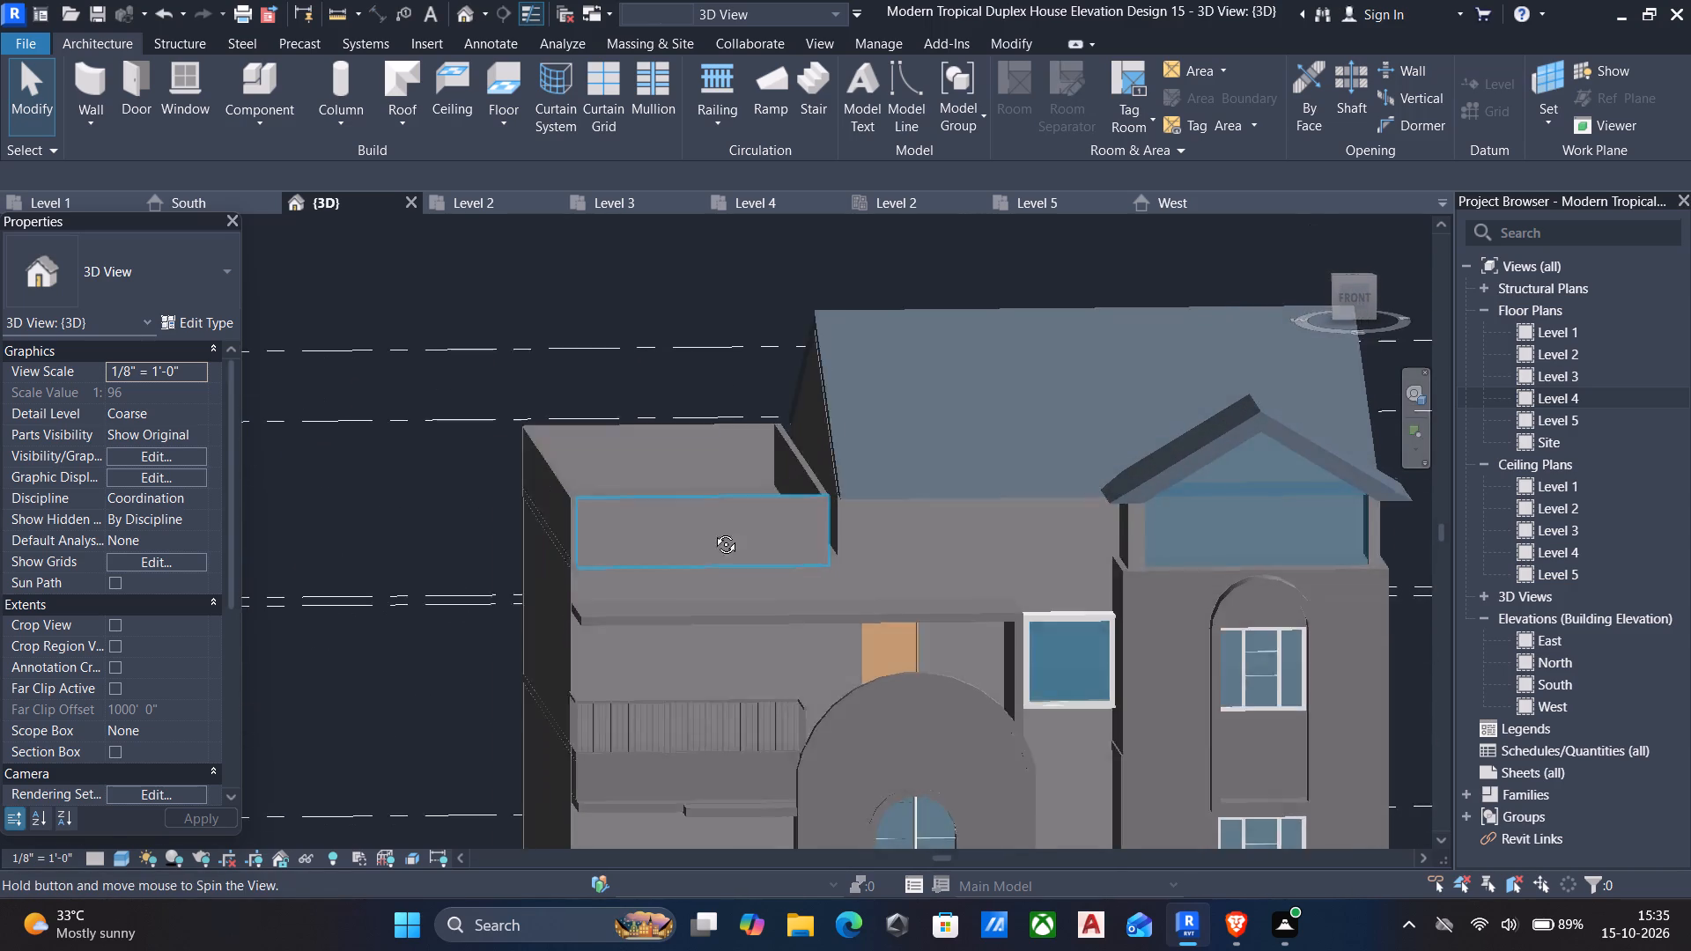
{"action": "middle_click_drag", "start_coordinate": [713, 531], "coordinate": [743, 535], "text": "shift"}
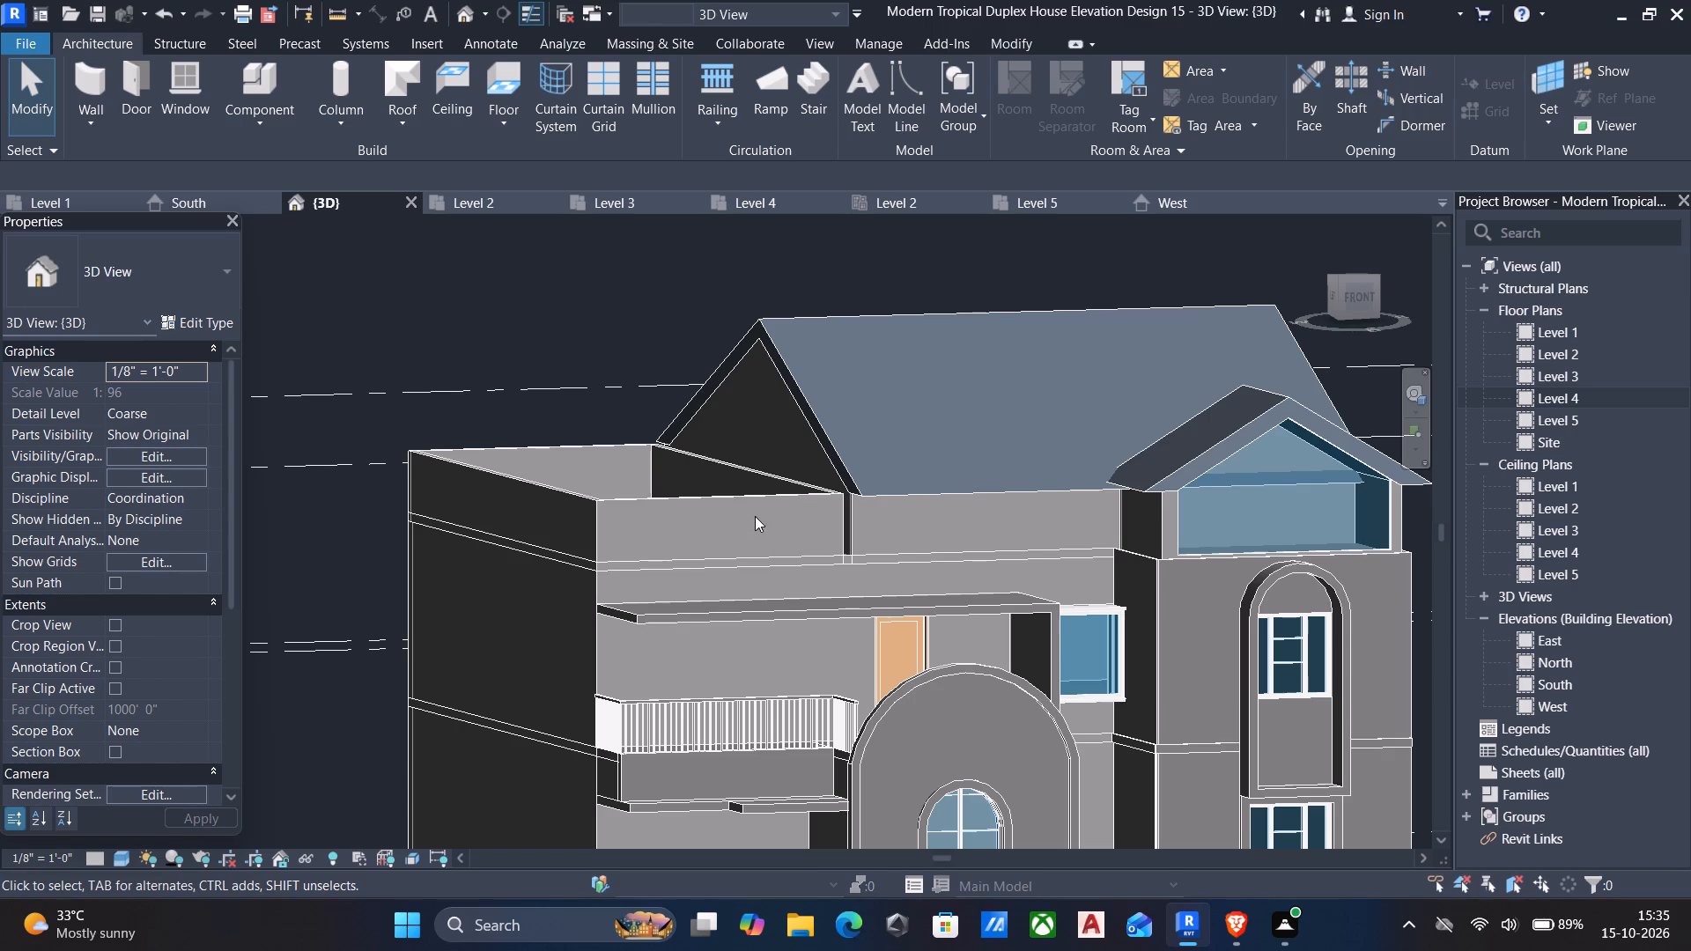
{"action": "left_click", "coordinate": [736, 490]}
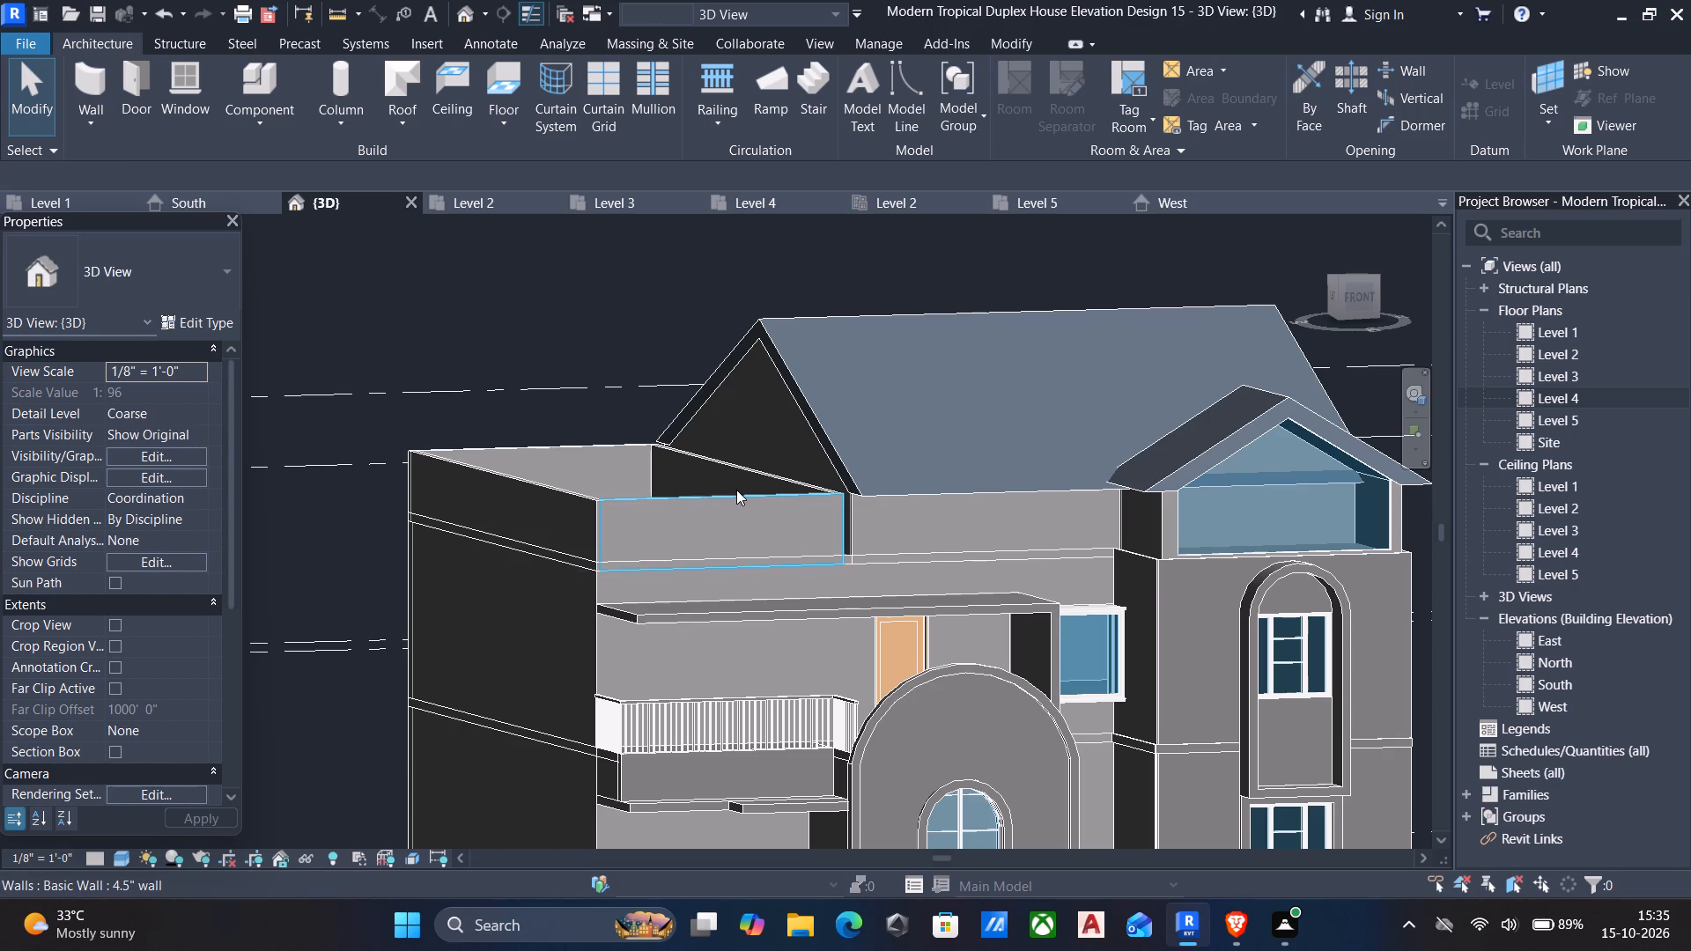
{"action": "left_click_drag", "start_coordinate": [724, 488], "coordinate": [713, 452]}
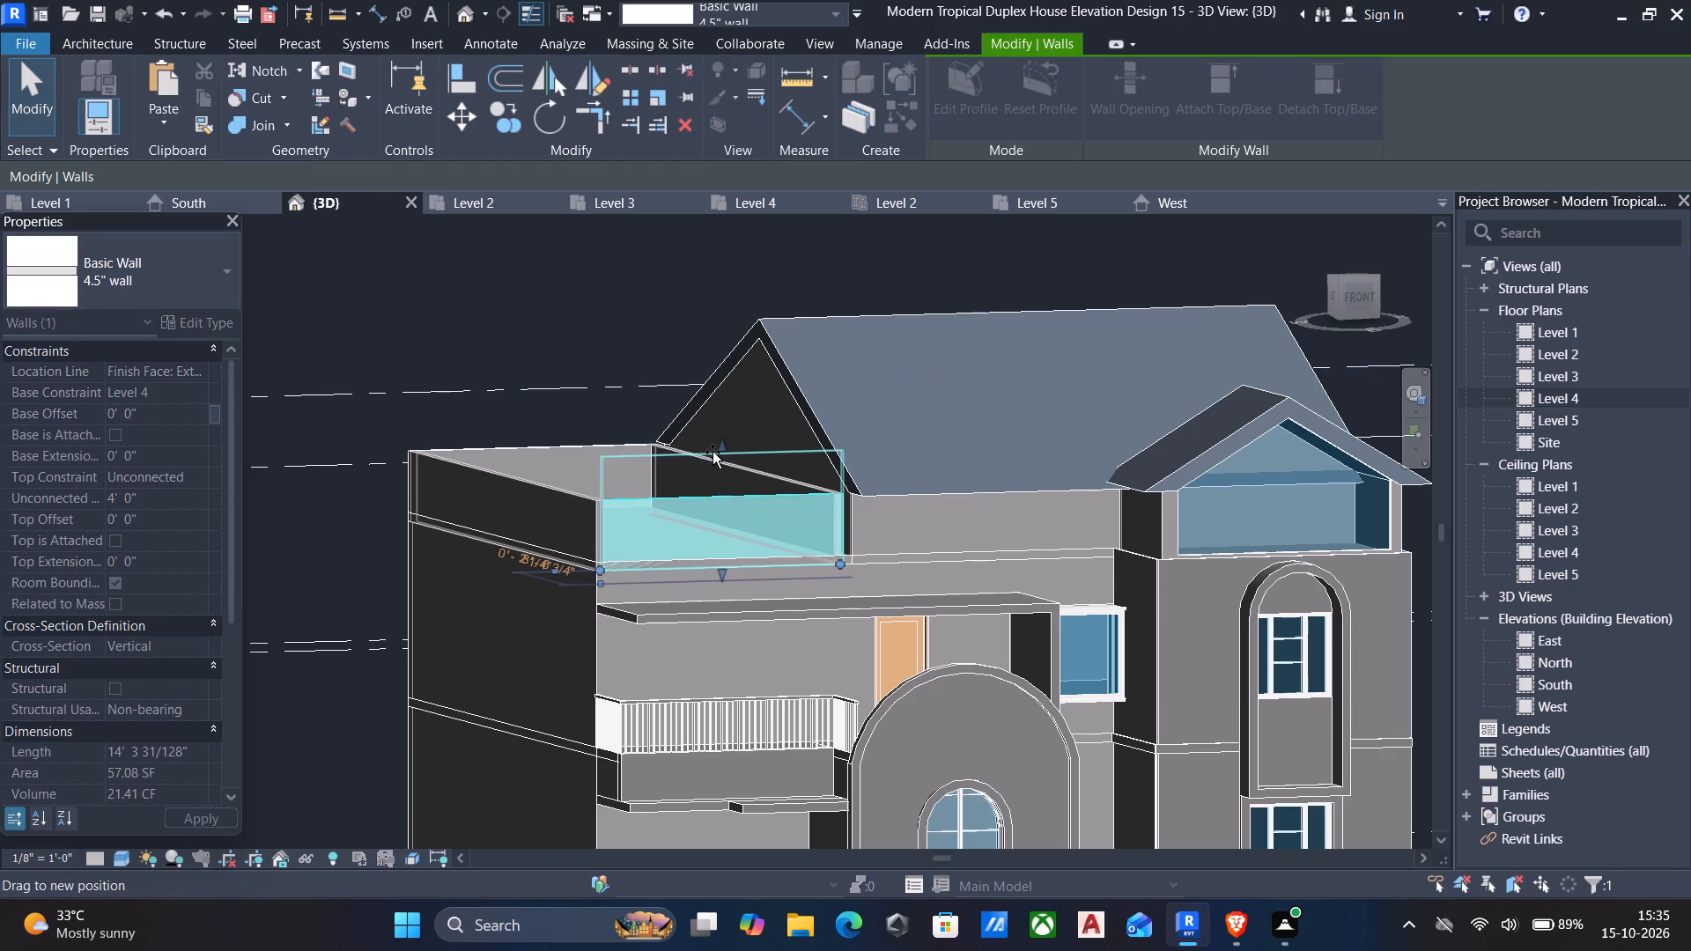
{"action": "left_click_drag", "start_coordinate": [713, 452], "coordinate": [705, 470]}
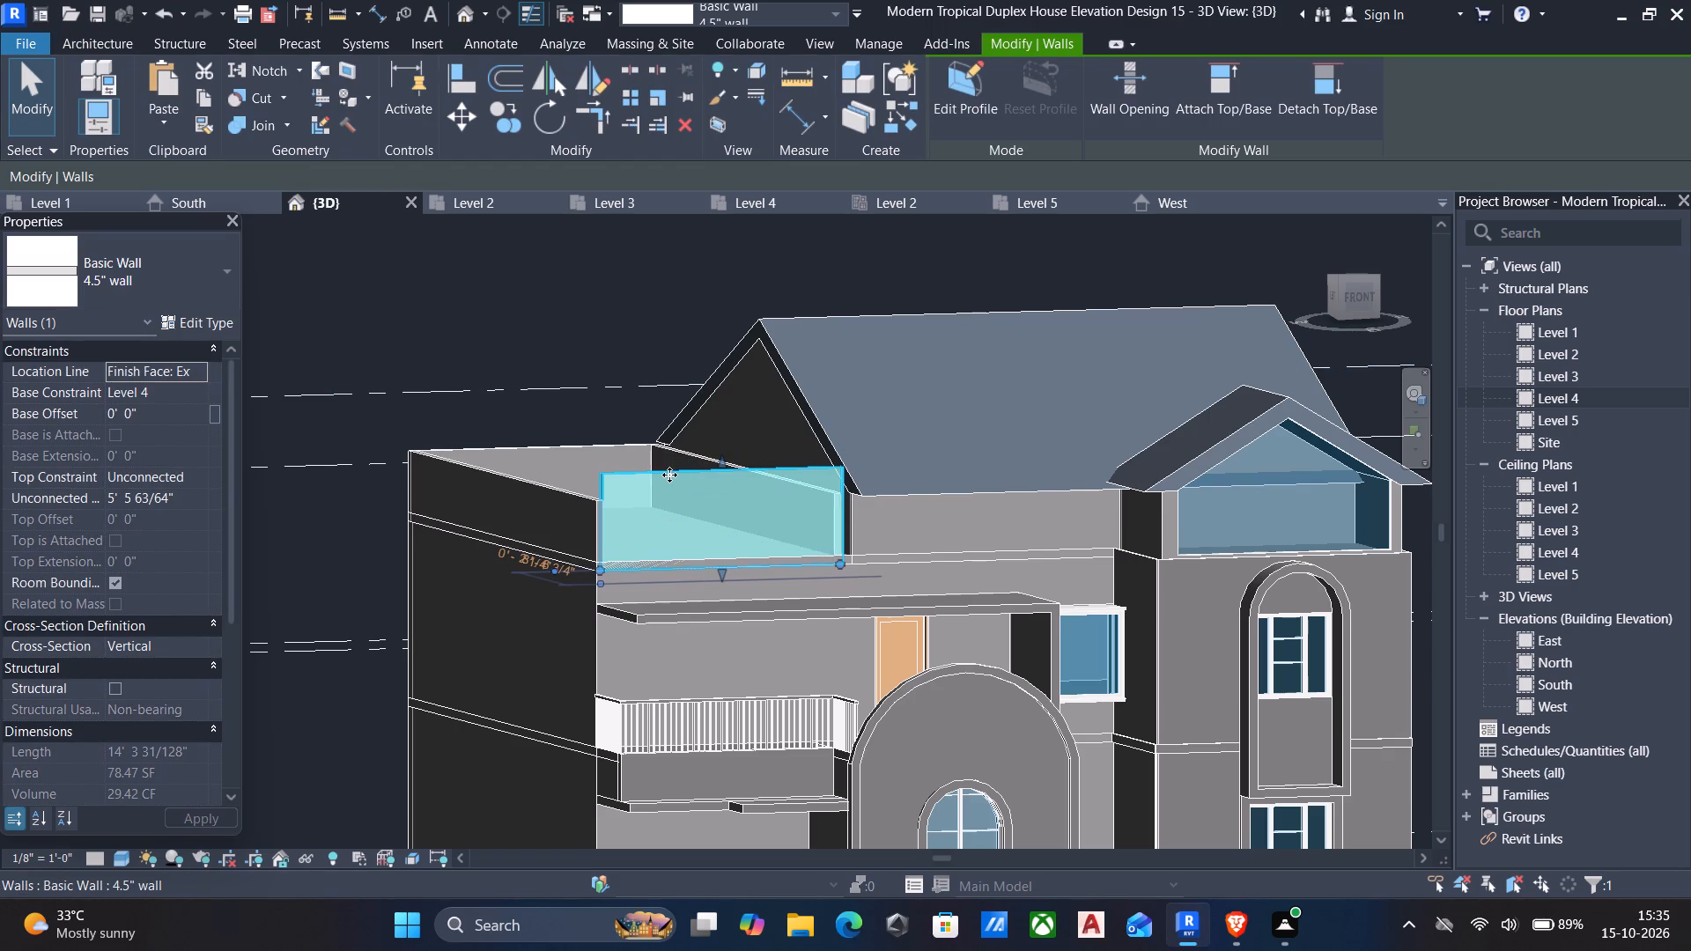
{"action": "key", "text": "Escape"}
Align the tops of the left enclosure's two side walls and rear wall with the top of its raised front wall.
{"action": "type", "text": "al"}
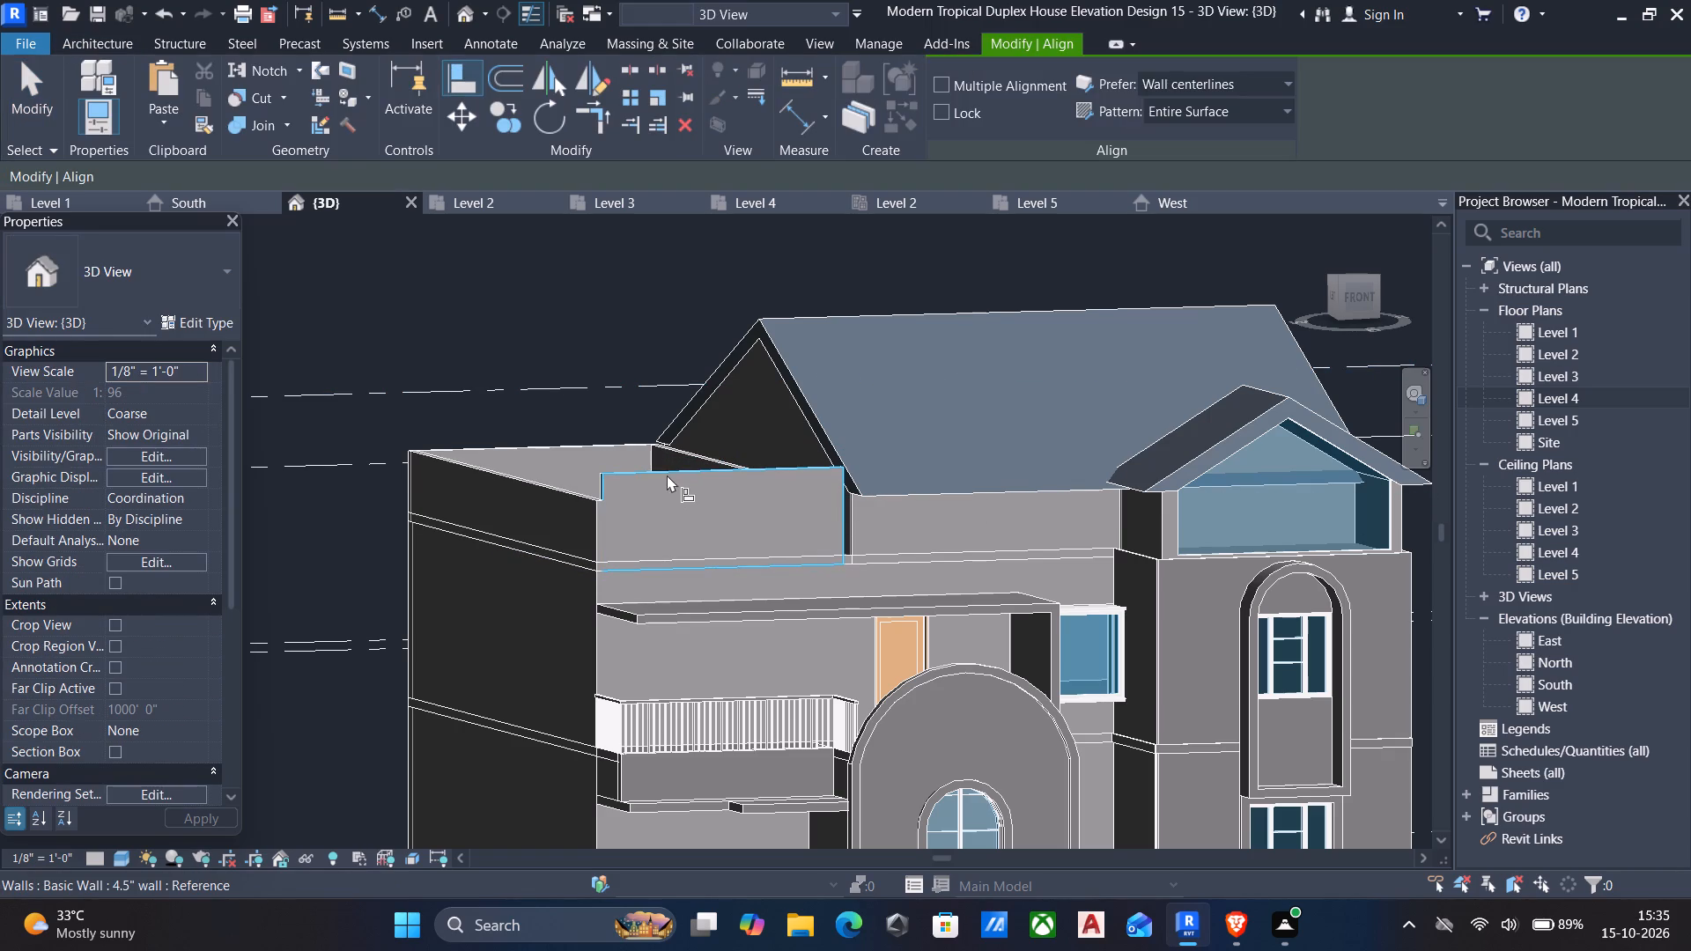
{"action": "scroll", "coordinate": [653, 524], "scroll_direction": "down", "scroll_amount": 2}
{"action": "middle_click_drag", "start_coordinate": [654, 538], "coordinate": [734, 846], "text": "shift"}
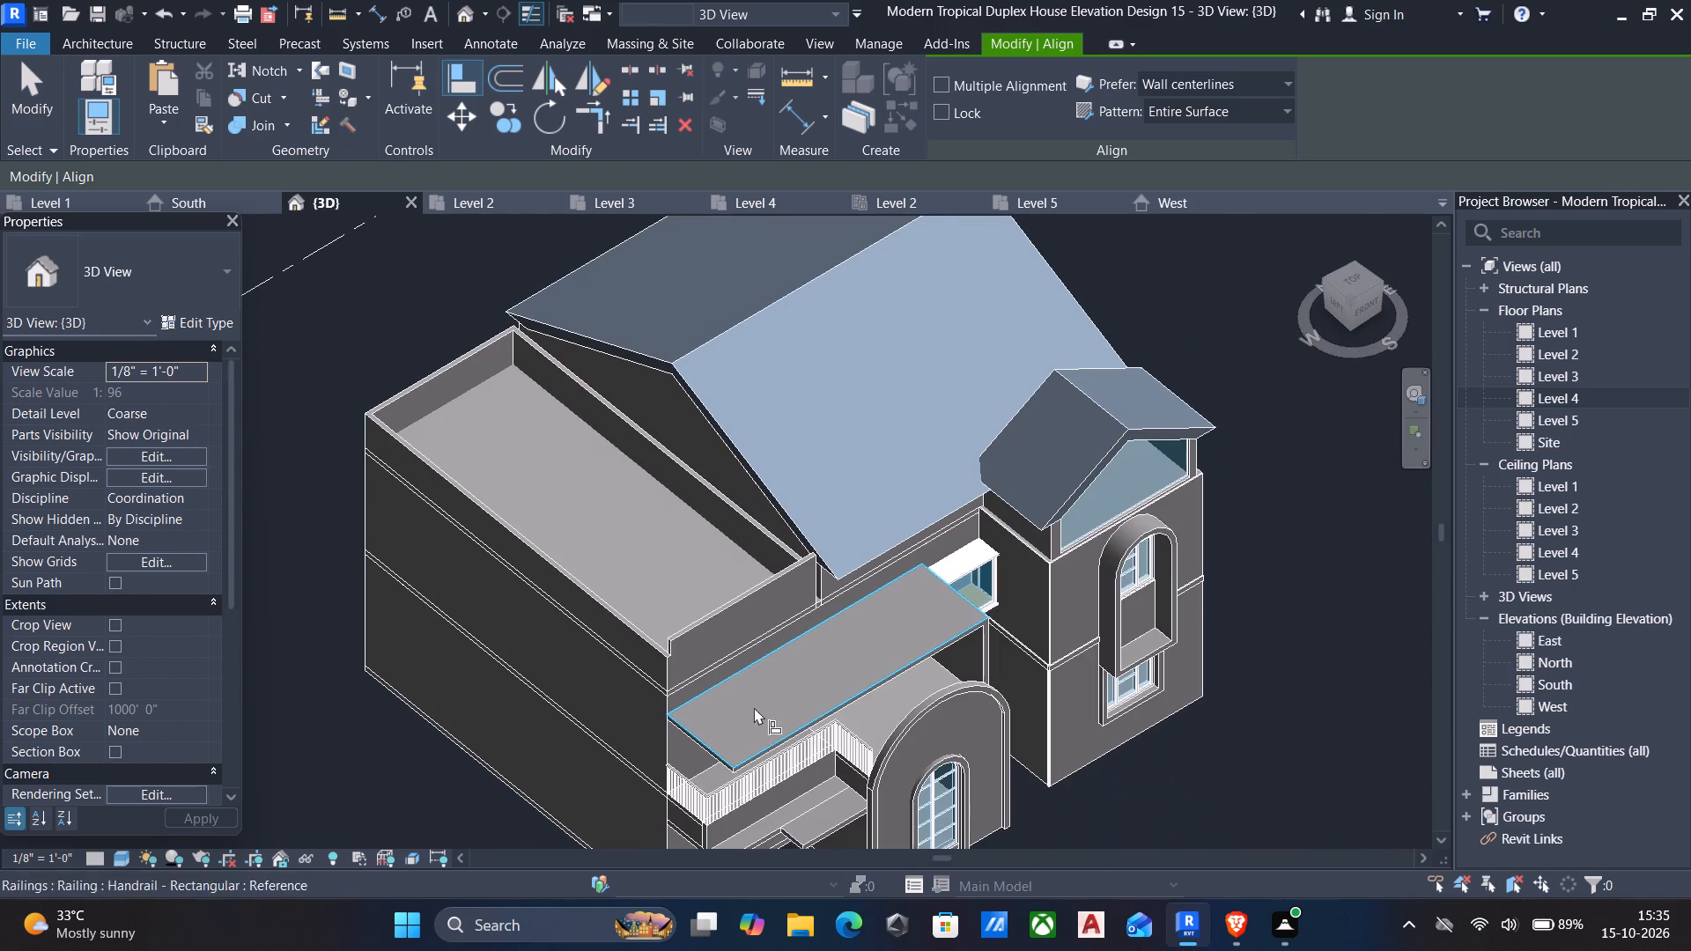
{"action": "scroll", "coordinate": [689, 589], "scroll_direction": "up", "scroll_amount": 5}
{"action": "left_click", "coordinate": [741, 623]}
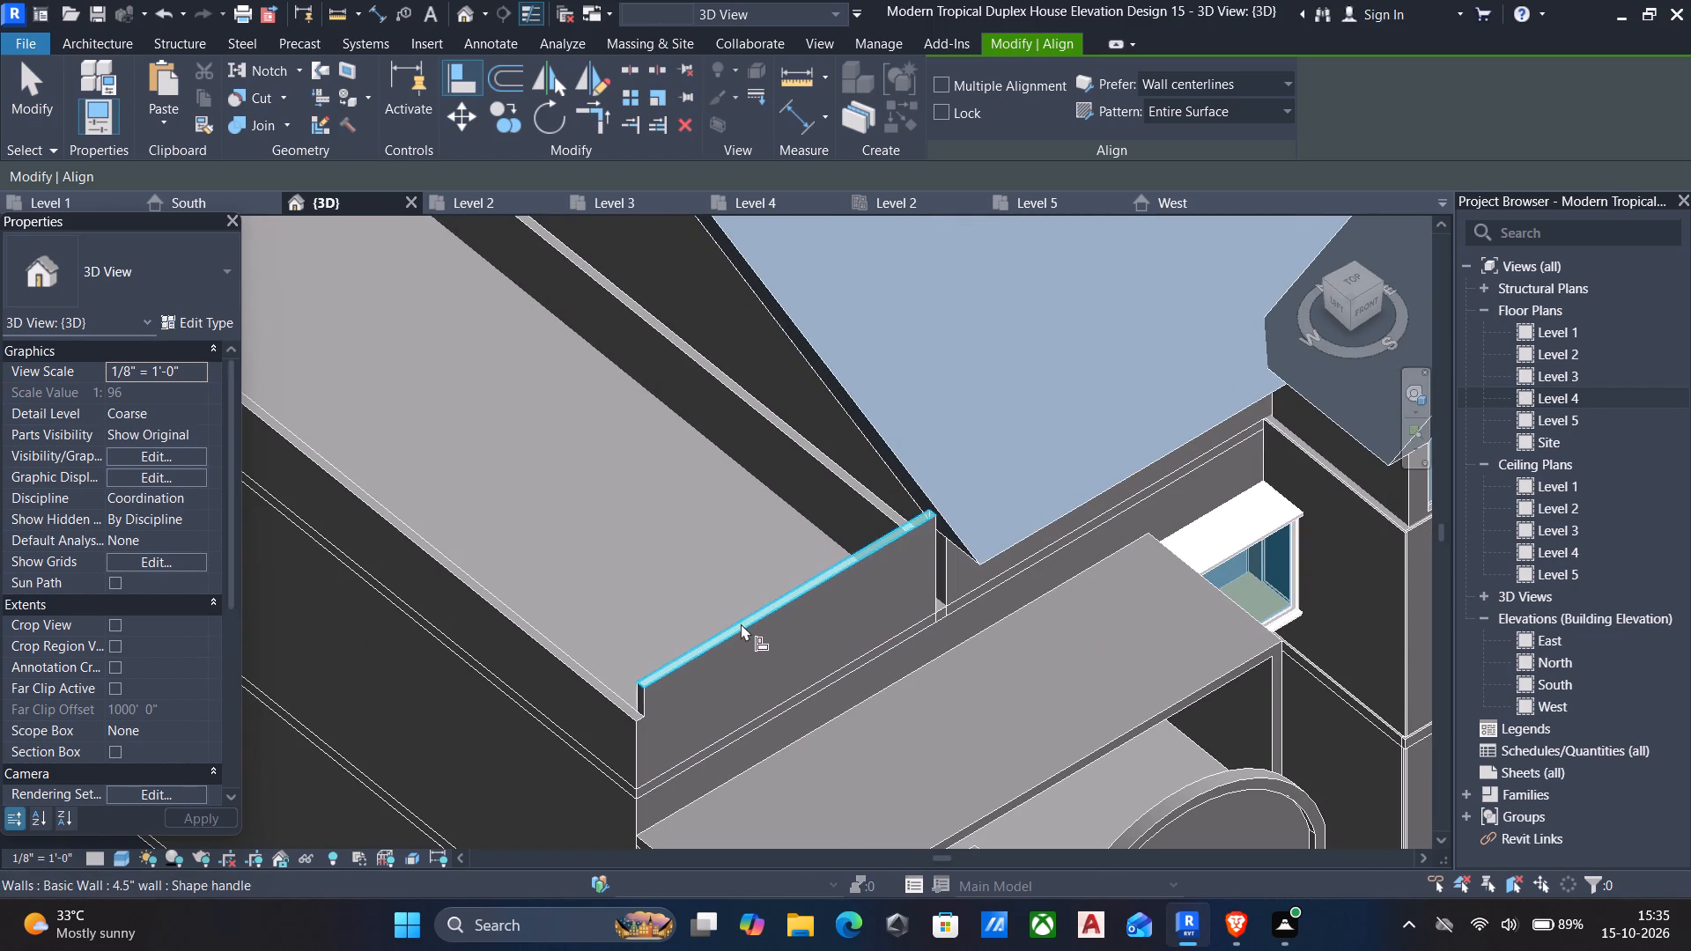
{"action": "left_click", "coordinate": [558, 647], "text": "ctrl"}
{"action": "left_click", "coordinate": [779, 425], "text": "ctrl"}
{"action": "scroll", "coordinate": [684, 440], "scroll_direction": "down", "scroll_amount": 1}
{"action": "scroll", "coordinate": [684, 441], "scroll_direction": "up", "scroll_amount": 1}
{"action": "middle_click_drag", "start_coordinate": [684, 442], "coordinate": [879, 667]}
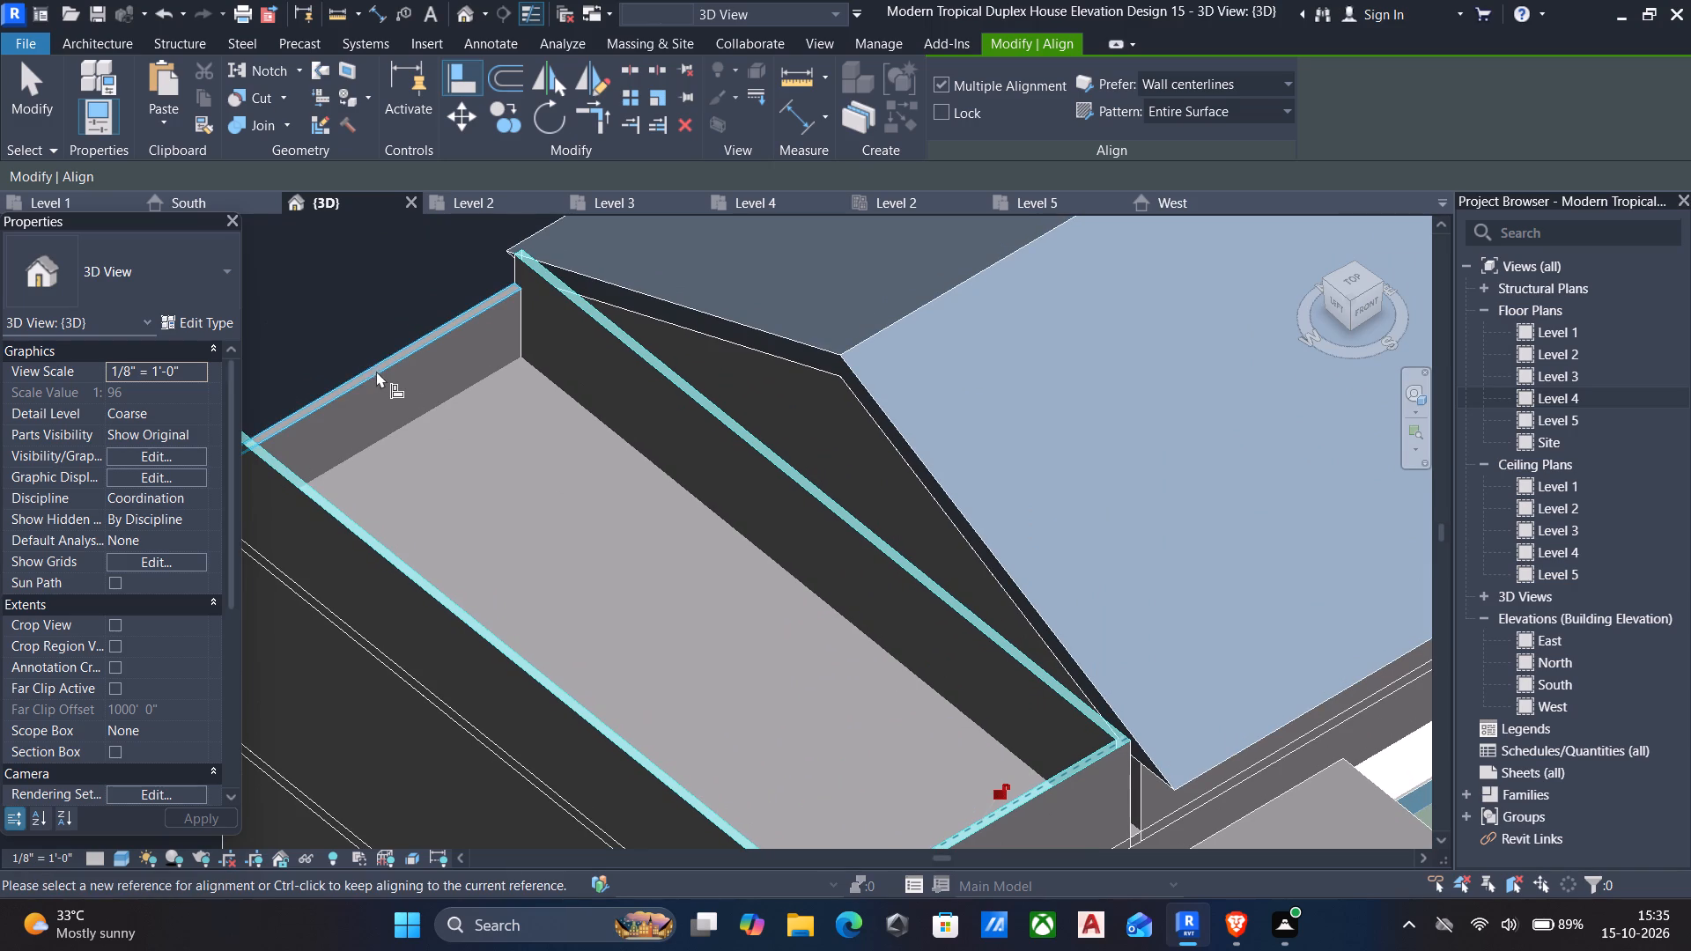
{"action": "left_click", "coordinate": [377, 372], "text": "ctrl"}
{"action": "scroll", "coordinate": [527, 429], "scroll_direction": "down", "scroll_amount": 3}
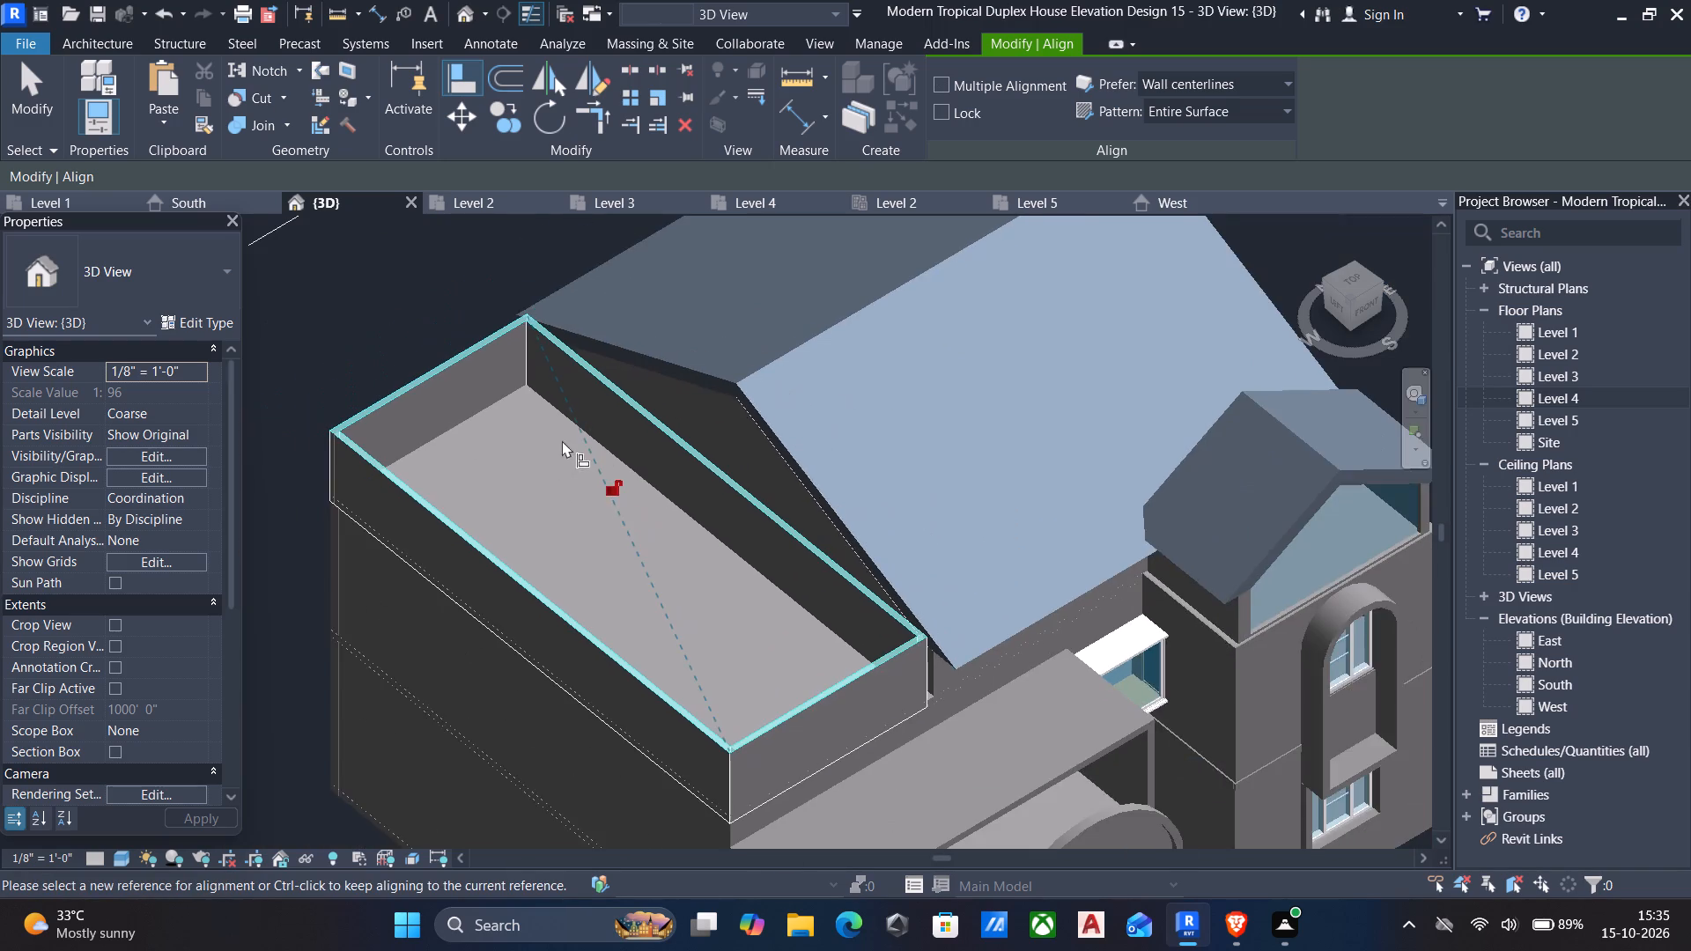
{"action": "key", "text": "Escape"}
{"action": "scroll", "coordinate": [615, 467], "scroll_direction": "down", "scroll_amount": 4}
{"action": "middle_click_drag", "start_coordinate": [631, 469], "coordinate": [543, 223], "text": "shift"}
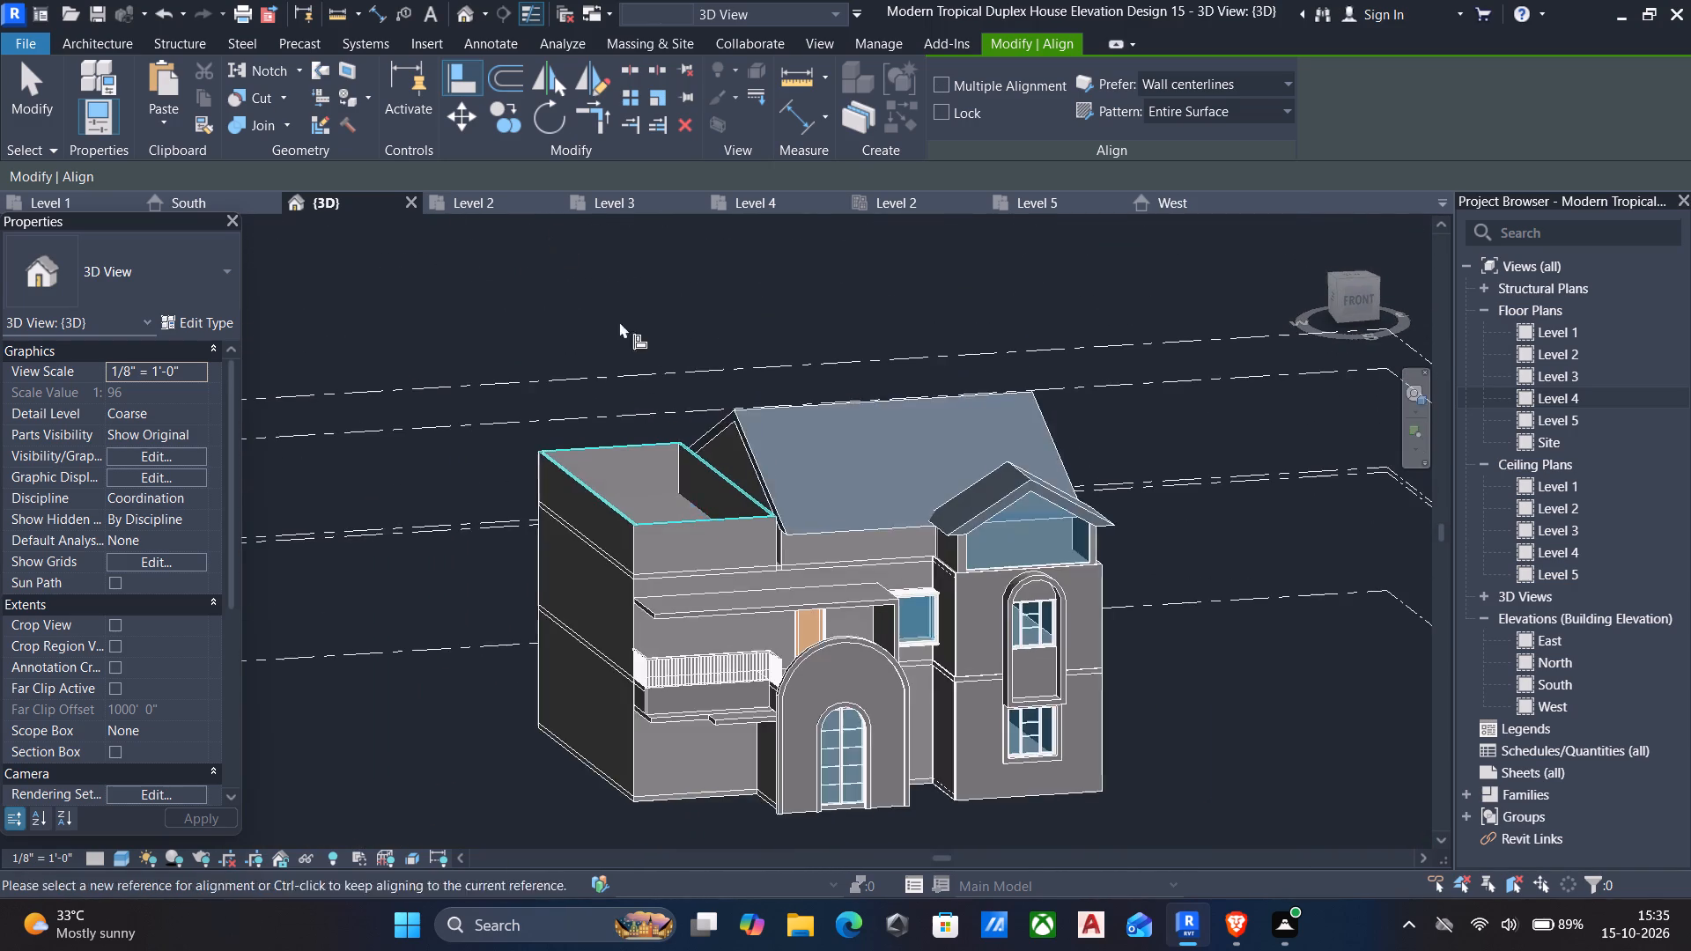
{"action": "middle_click_drag", "start_coordinate": [756, 463], "coordinate": [654, 392], "text": "shift"}
{"action": "key", "text": "Escape"}
Edit the in-place front facade model and start a solid extrusion with its work plane on top of the left enclosure's front wall.
{"action": "middle_click_drag", "start_coordinate": [799, 531], "coordinate": [856, 518], "text": "shift"}
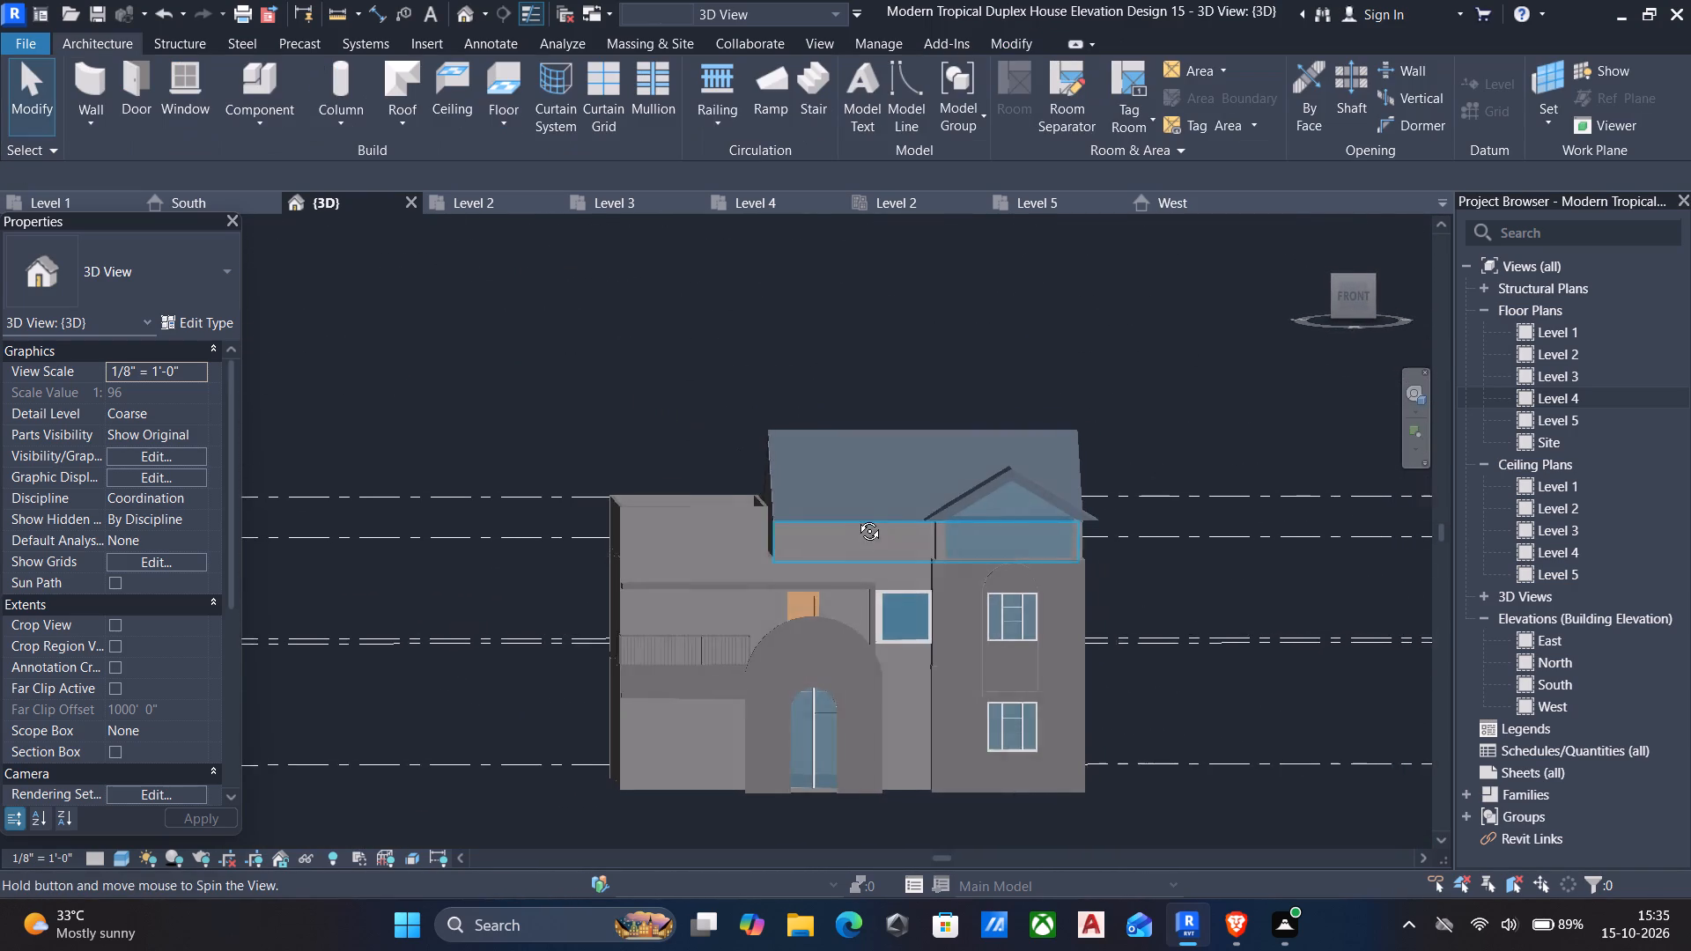
{"action": "middle_click_drag", "start_coordinate": [856, 518], "coordinate": [863, 516], "text": "shift"}
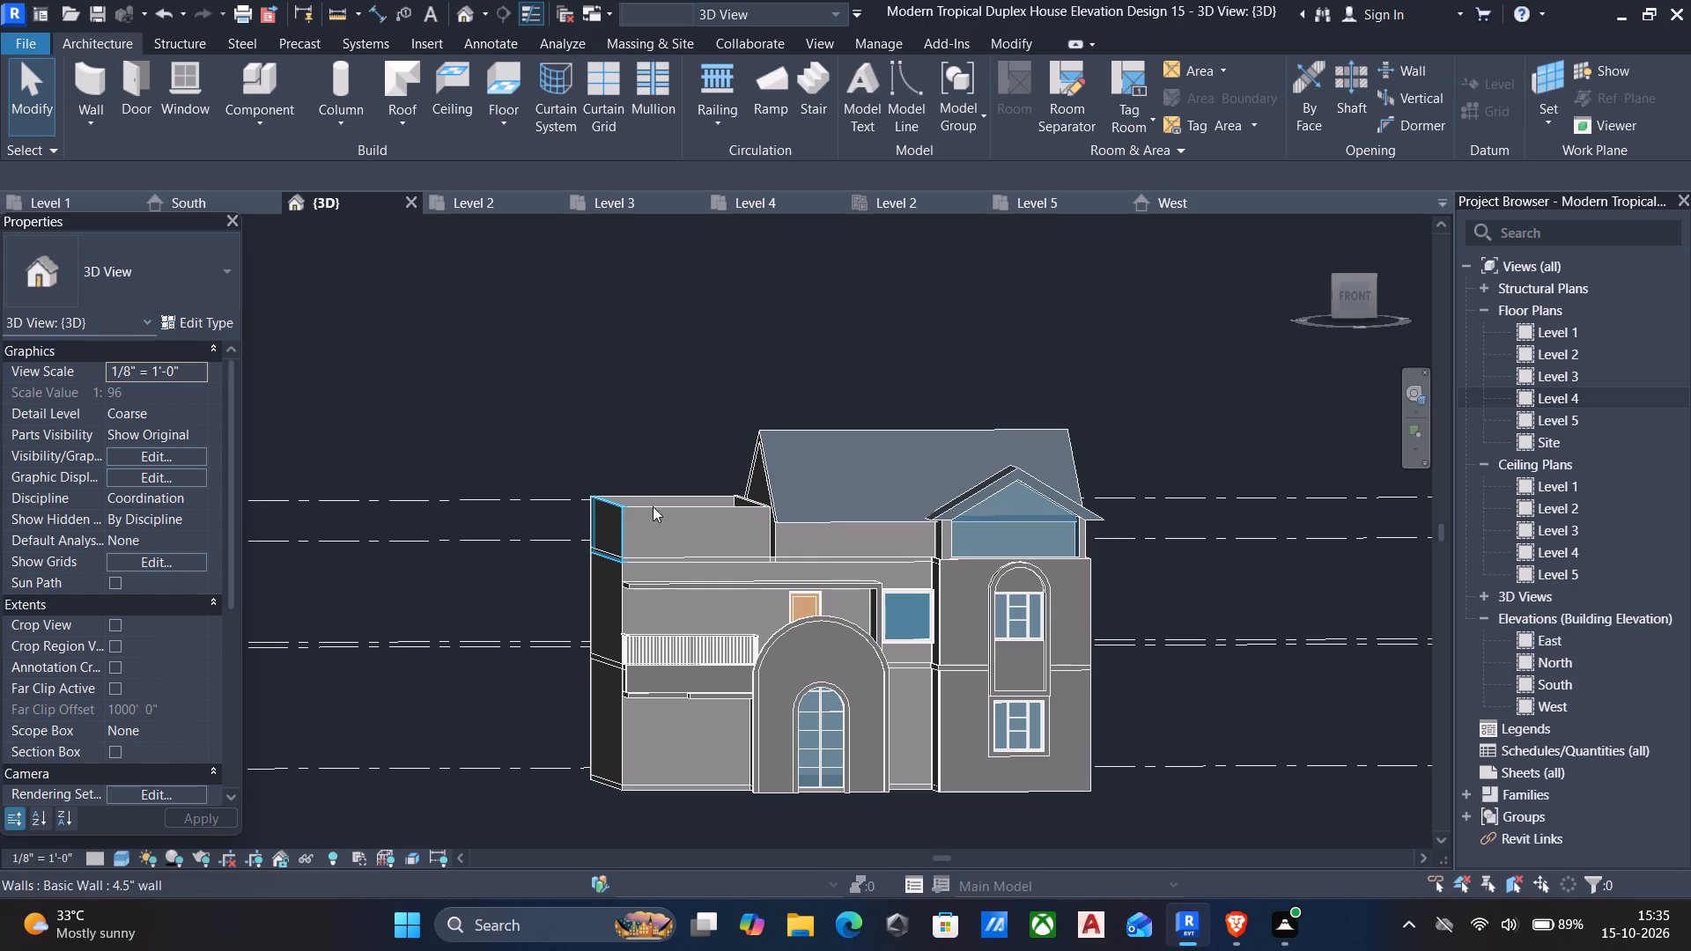
{"action": "left_click", "coordinate": [949, 562]}
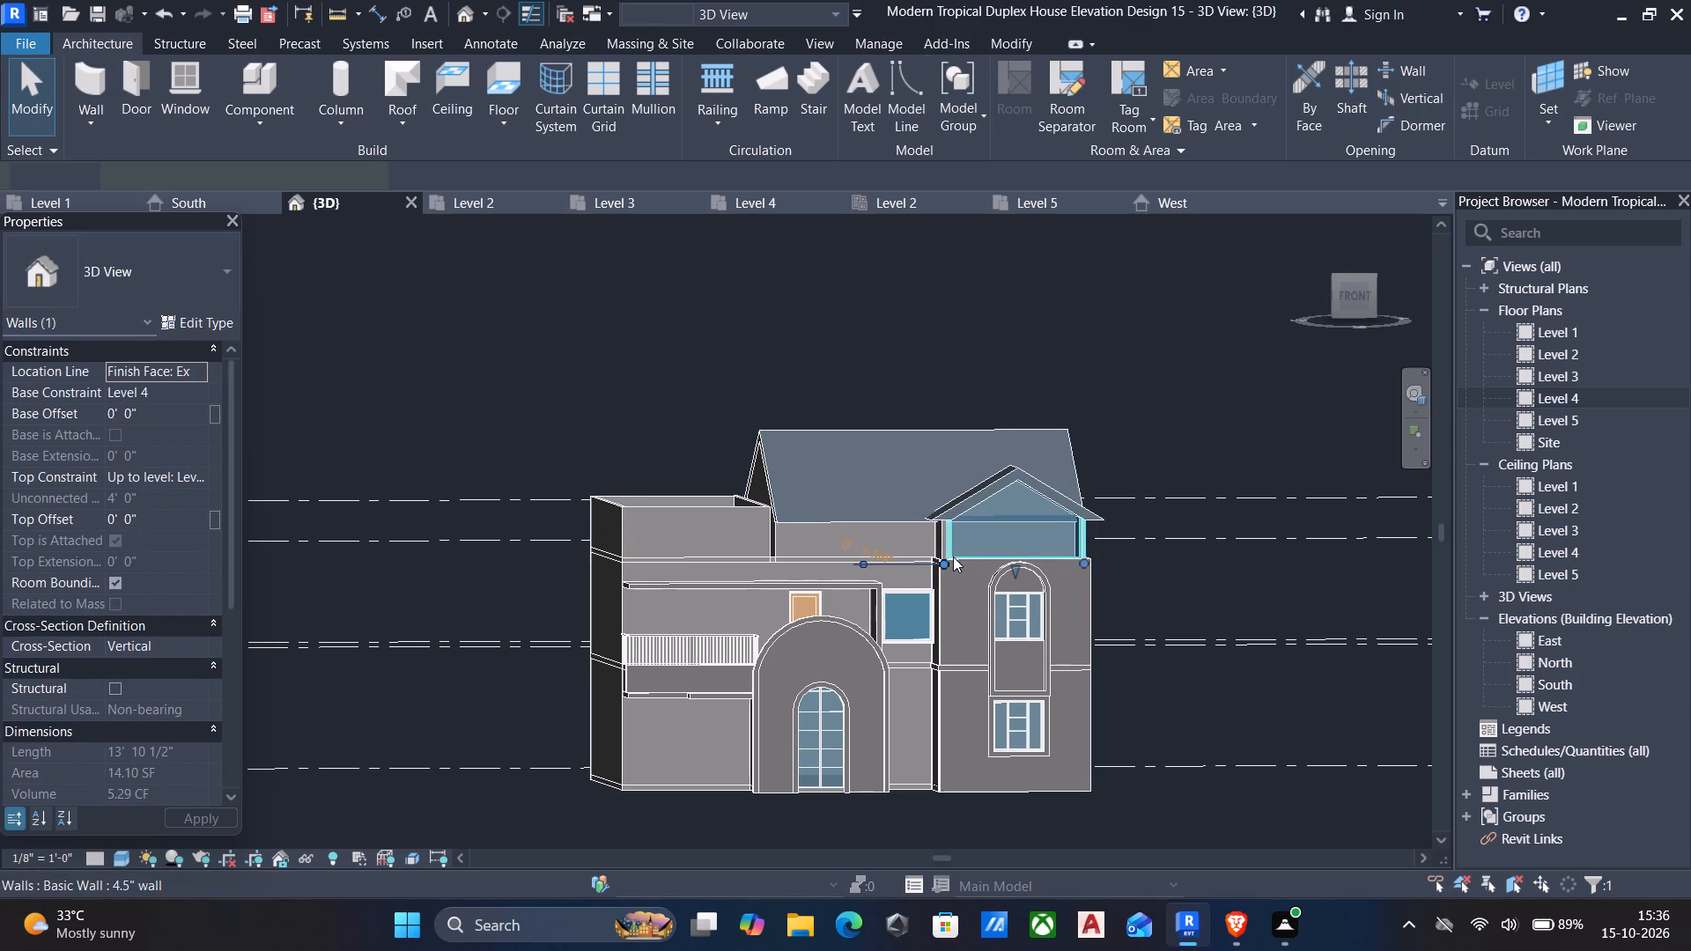
{"action": "key", "text": "Escape"}
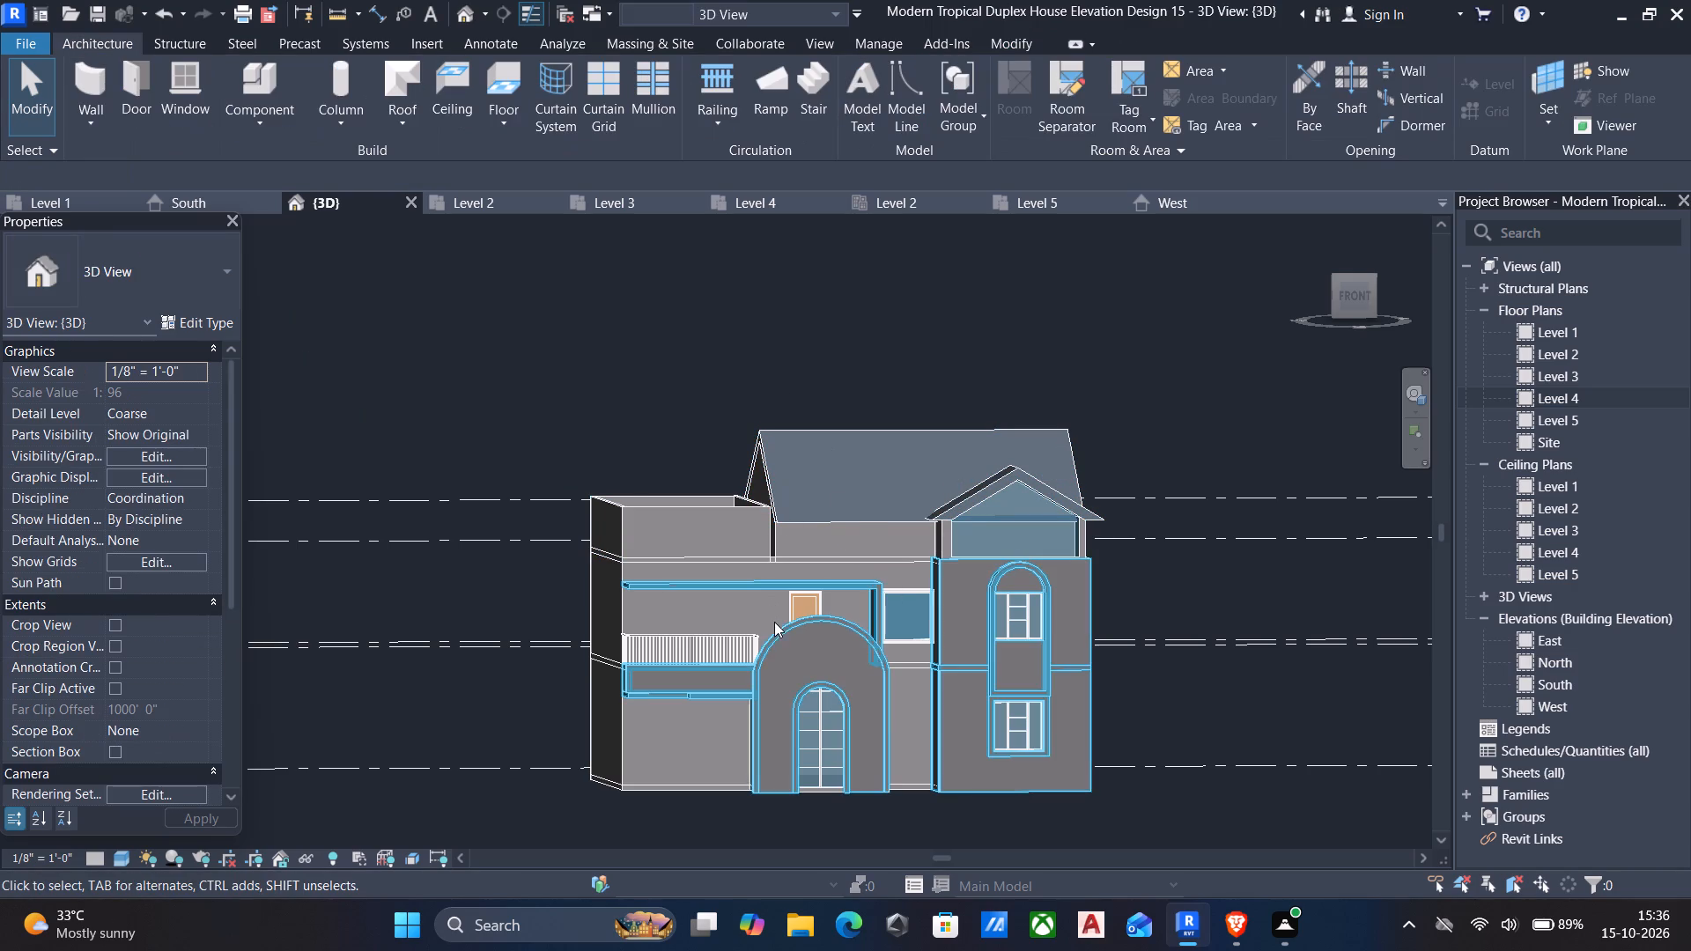
{"action": "left_click", "coordinate": [781, 631]}
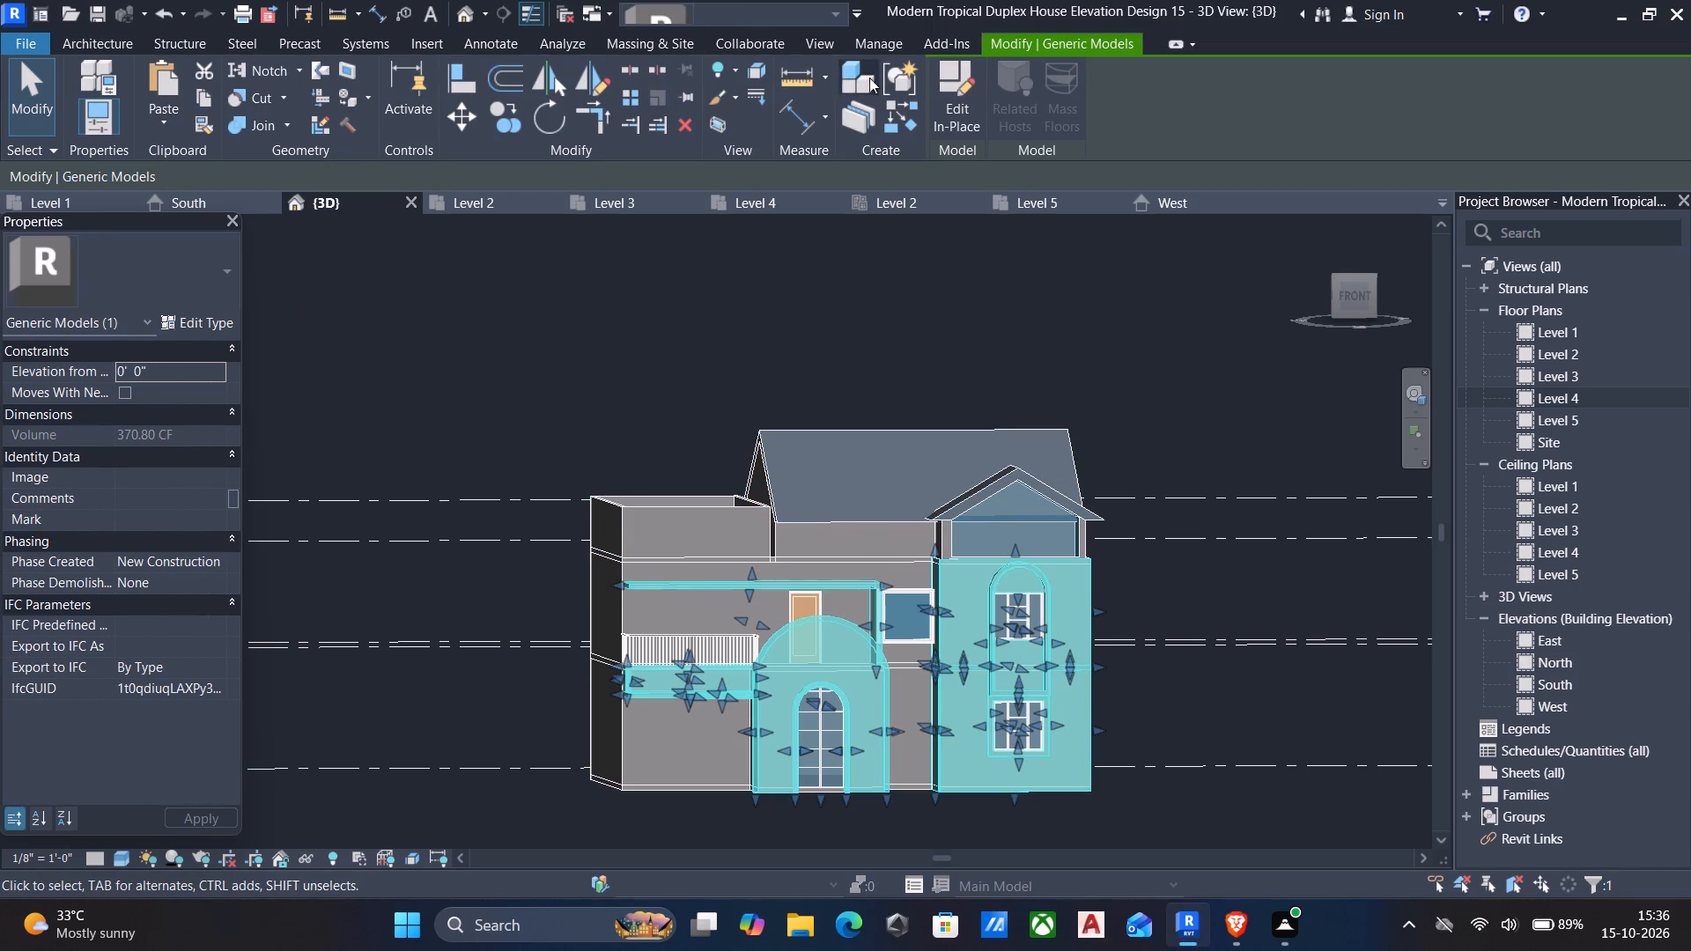
{"action": "left_click", "coordinate": [964, 97]}
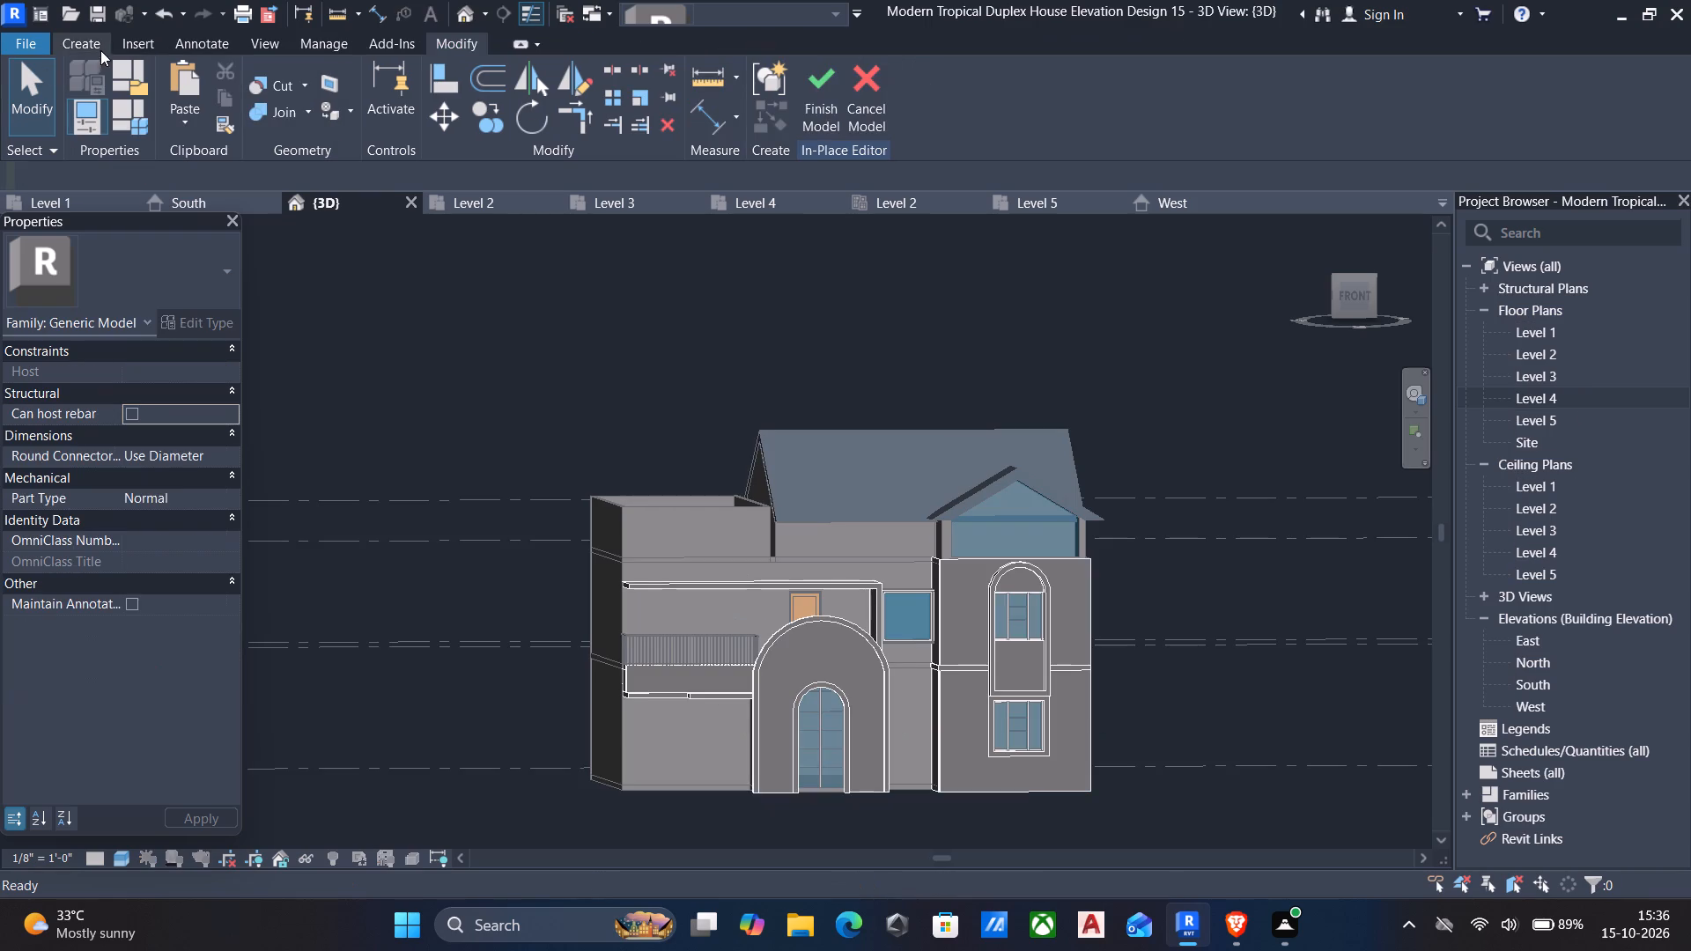
{"action": "left_click", "coordinate": [80, 38]}
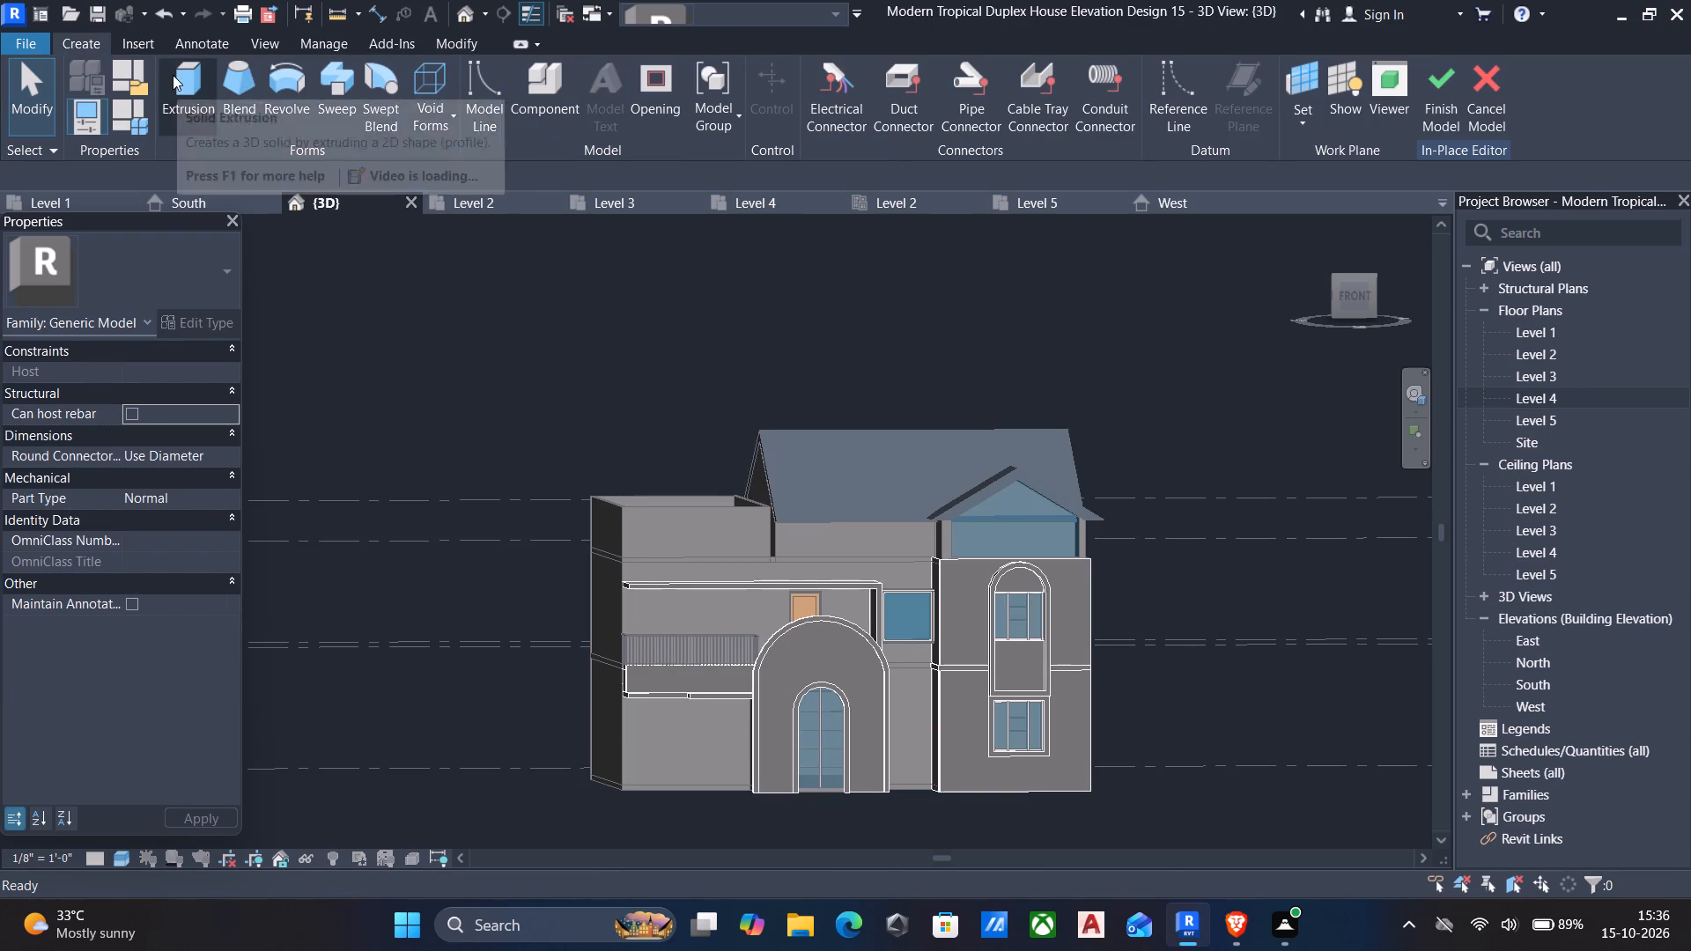
{"action": "left_click", "coordinate": [173, 75]}
{"action": "left_click", "coordinate": [1015, 132]}
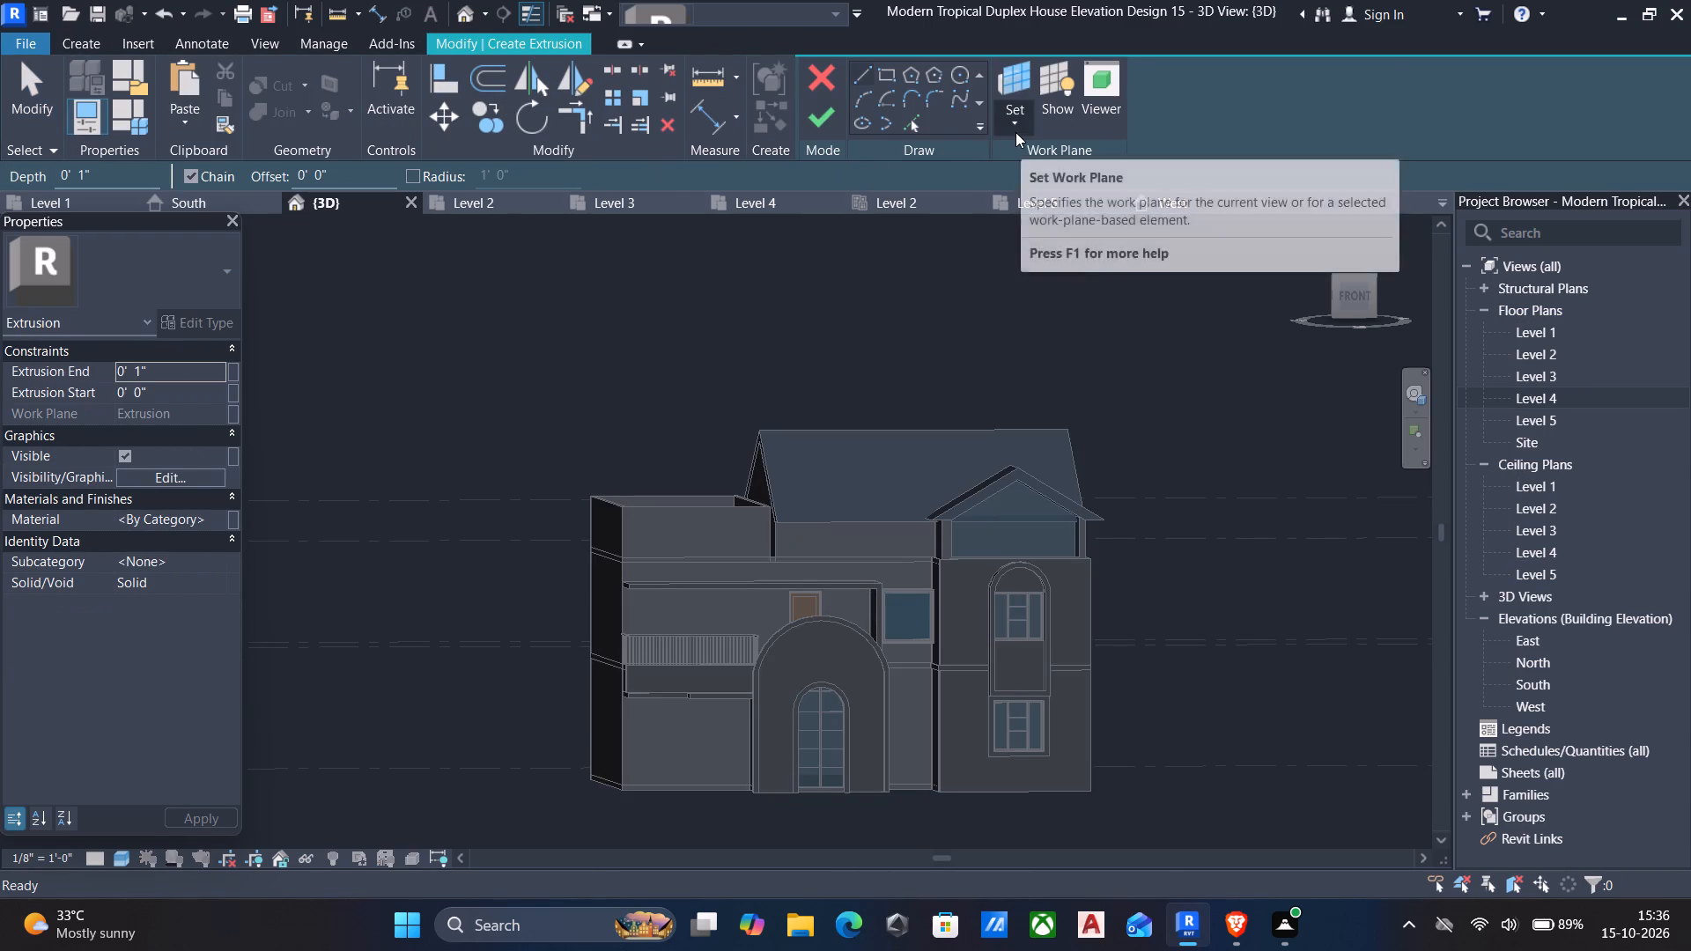
{"action": "left_click", "coordinate": [1098, 207]}
{"action": "middle_click_drag", "start_coordinate": [766, 359], "coordinate": [743, 445], "text": "shift"}
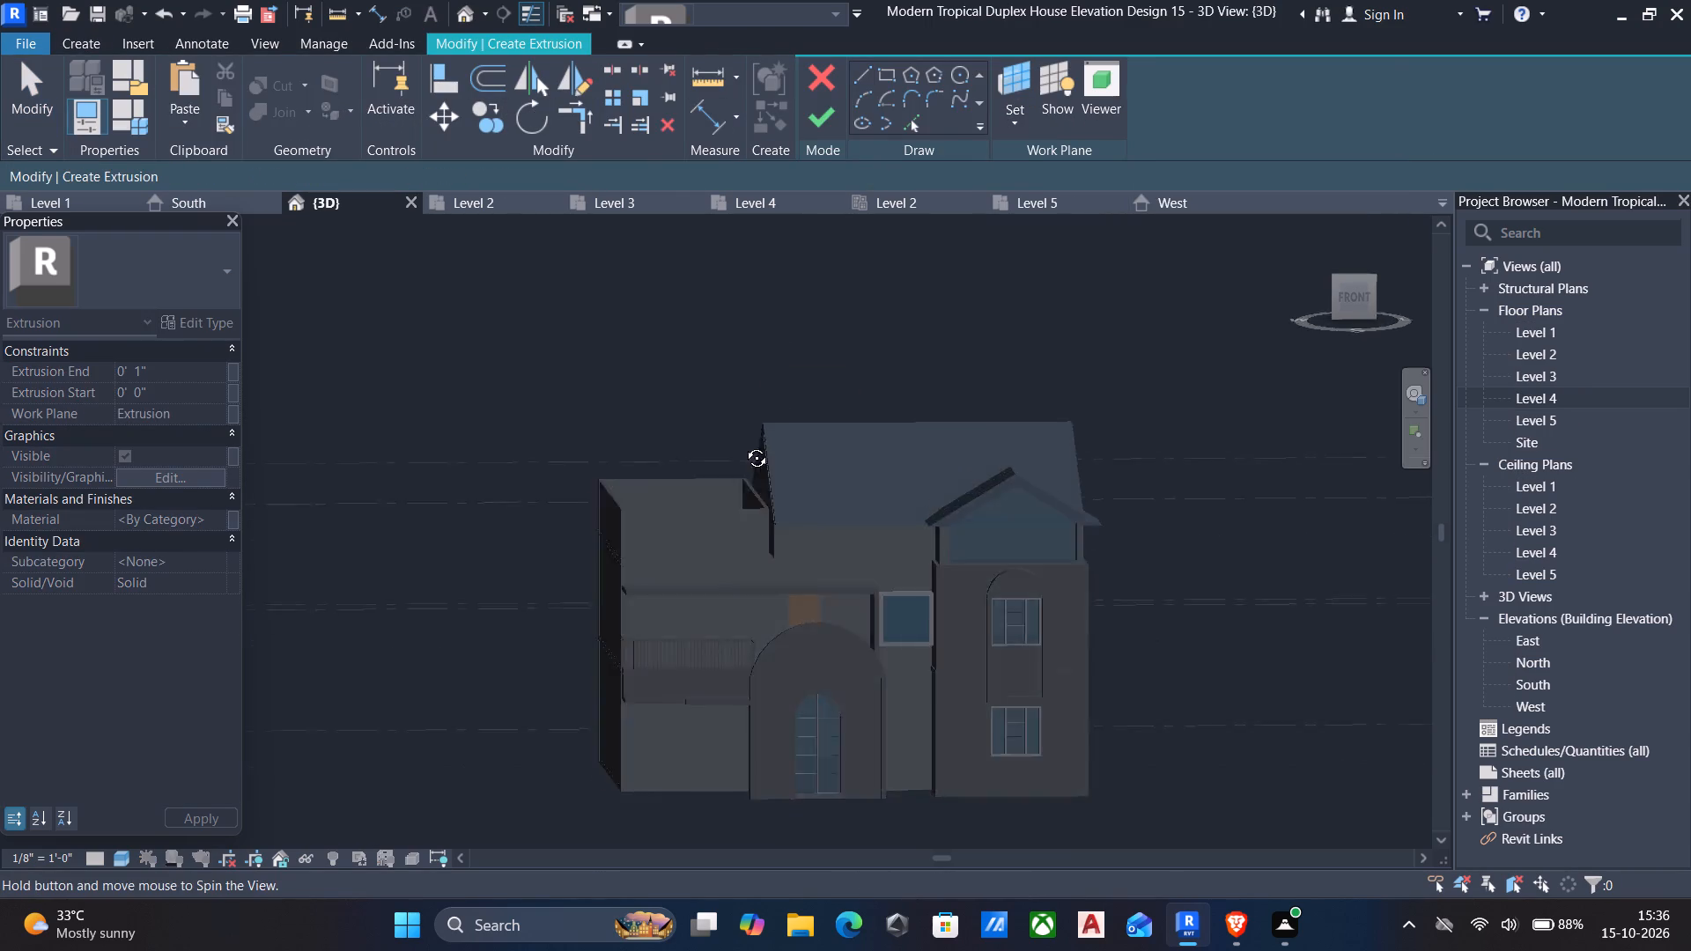
{"action": "middle_click_drag", "start_coordinate": [743, 445], "coordinate": [764, 671], "text": "shift"}
{"action": "scroll", "coordinate": [698, 554], "scroll_direction": "up", "scroll_amount": 4}
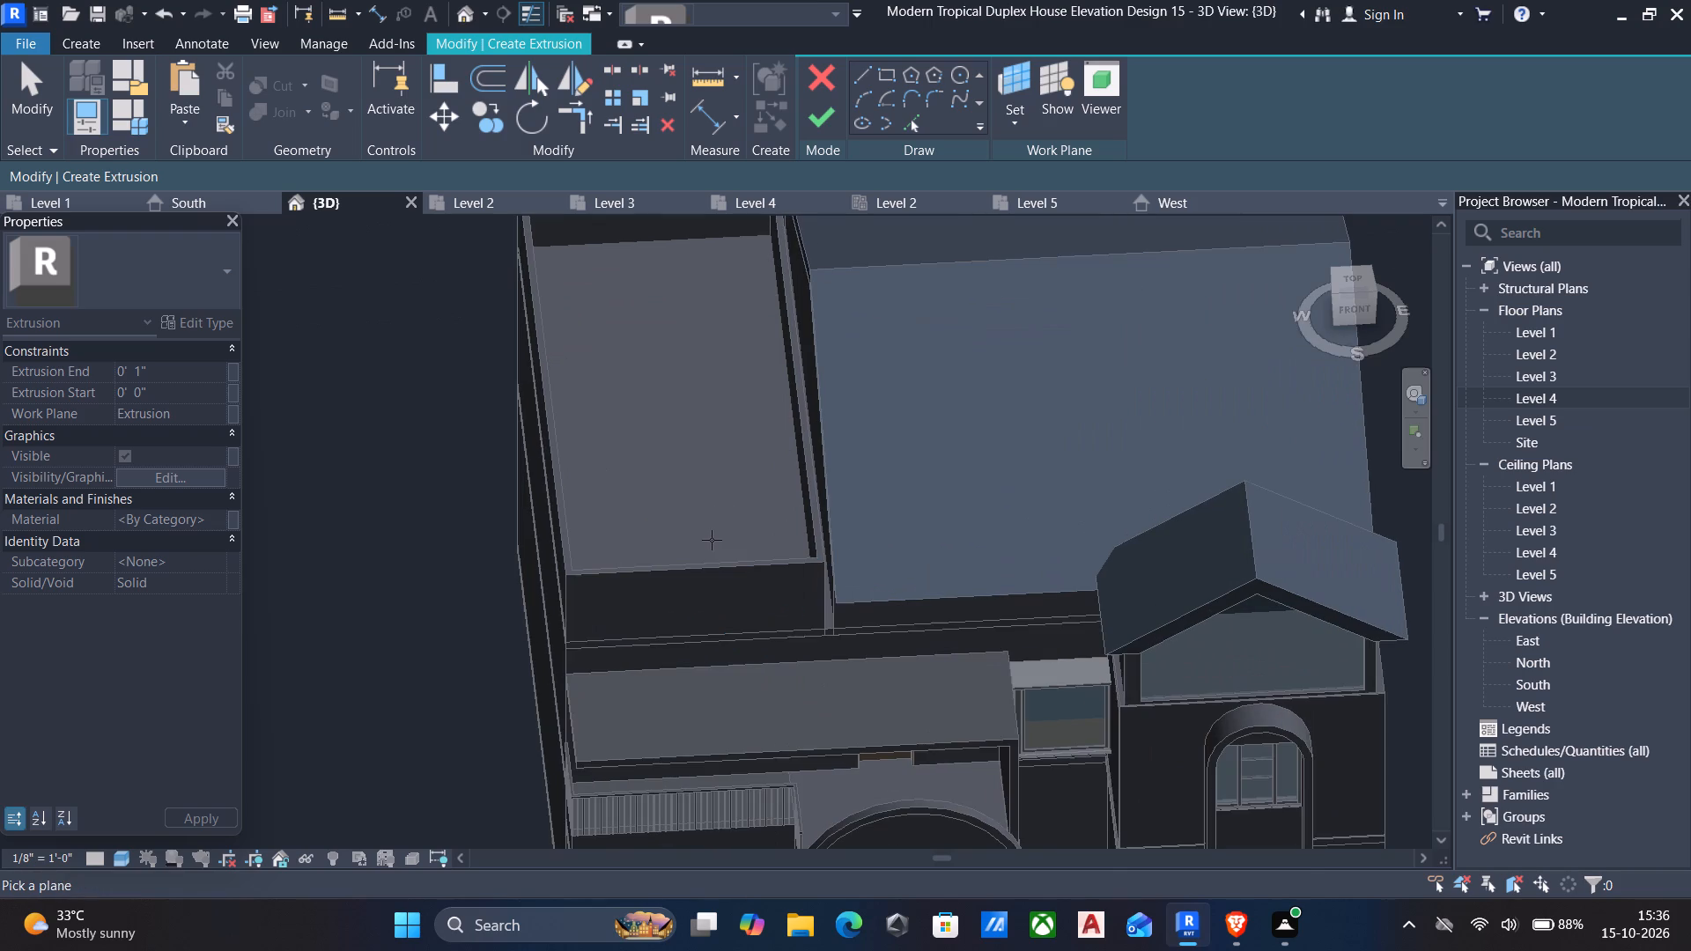
{"action": "middle_click_drag", "start_coordinate": [712, 540], "coordinate": [838, 442]}
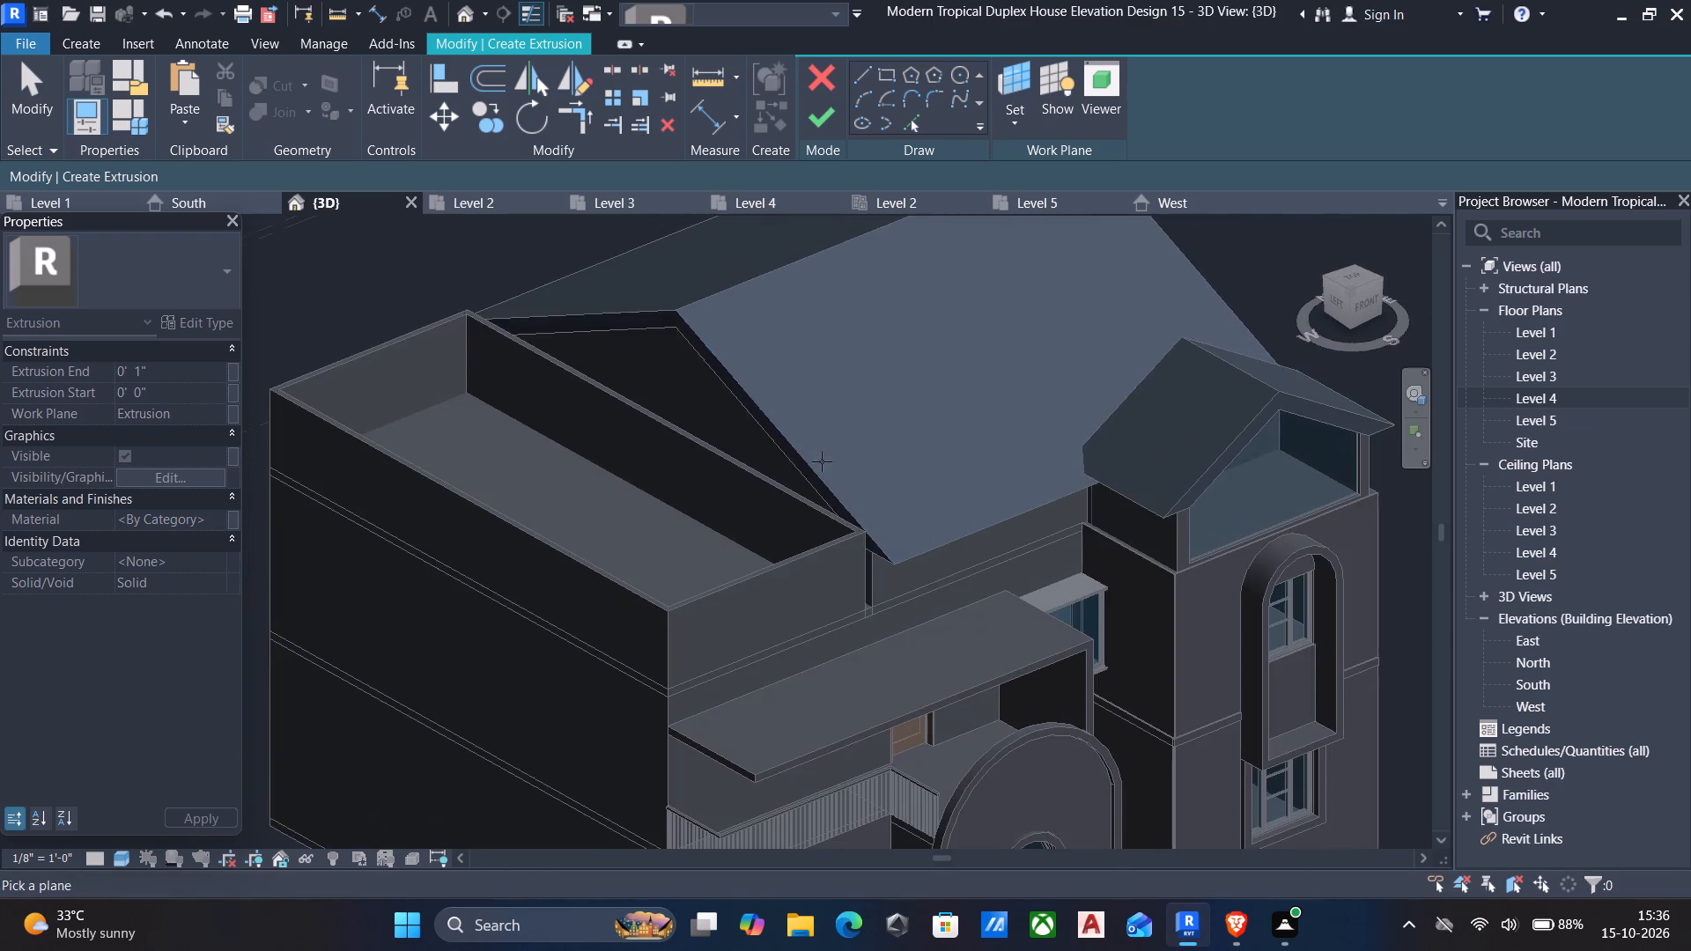
{"action": "scroll", "coordinate": [805, 586], "scroll_direction": "up", "scroll_amount": 4}
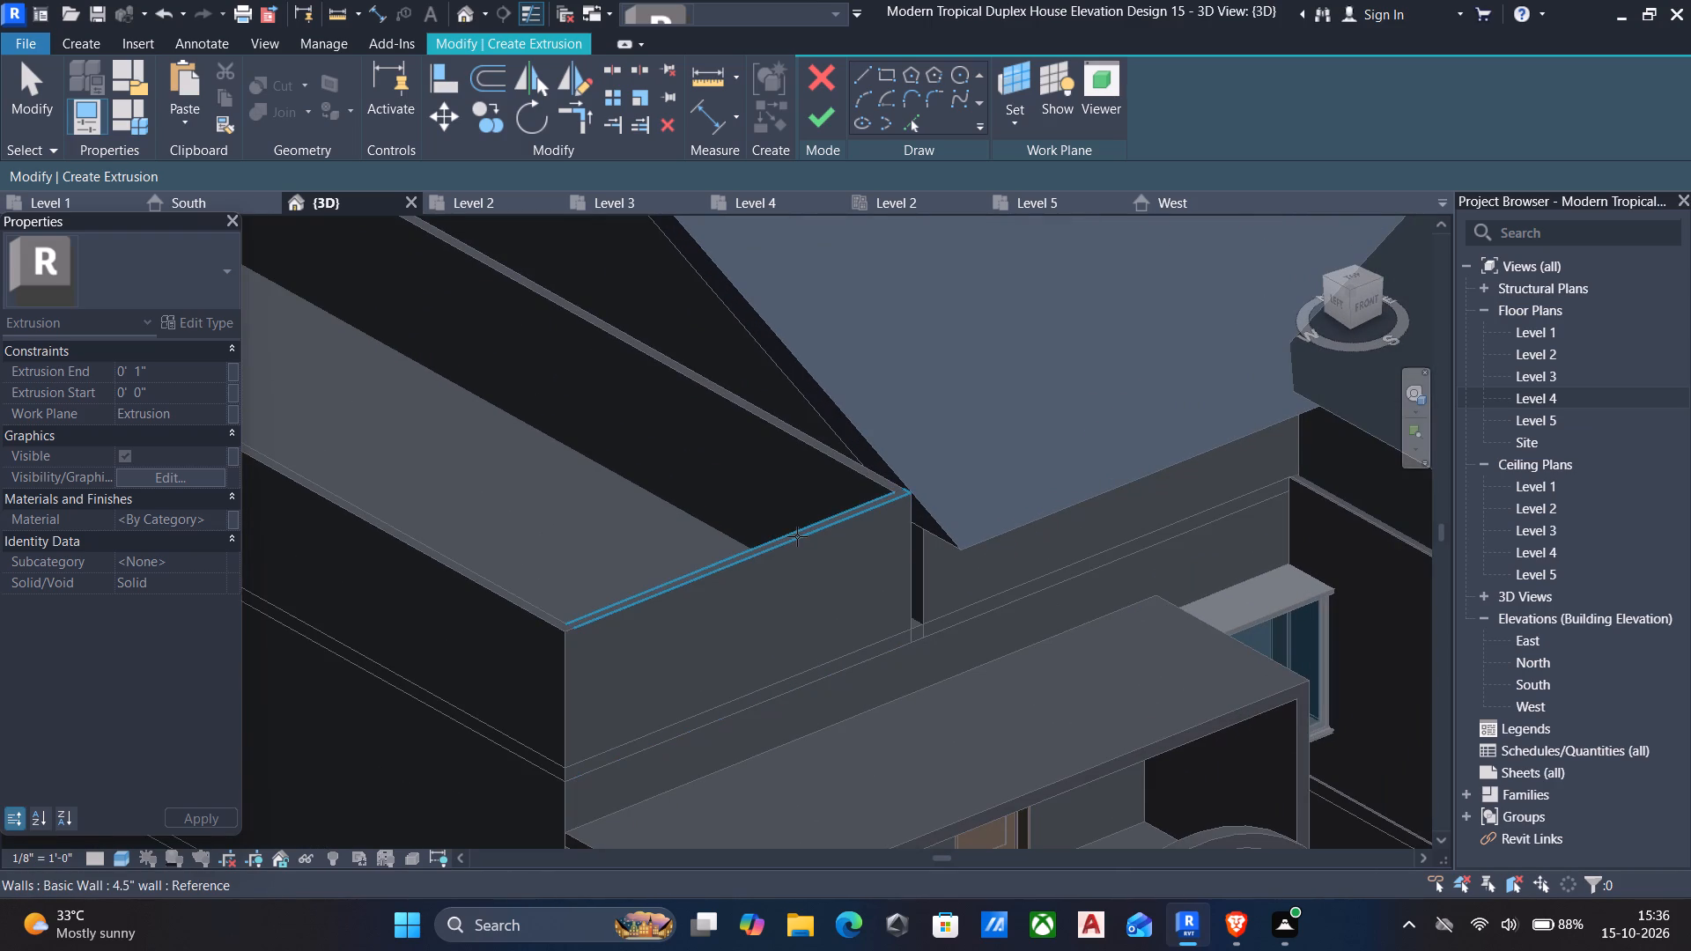
{"action": "left_click", "coordinate": [797, 536]}
Sketch a rectangle about 17'-6" by 43'-0" from the enclosure's rear corner beside the gable roof, overhanging its outer side and front.
{"action": "middle_click_drag", "start_coordinate": [802, 512], "coordinate": [1161, 679]}
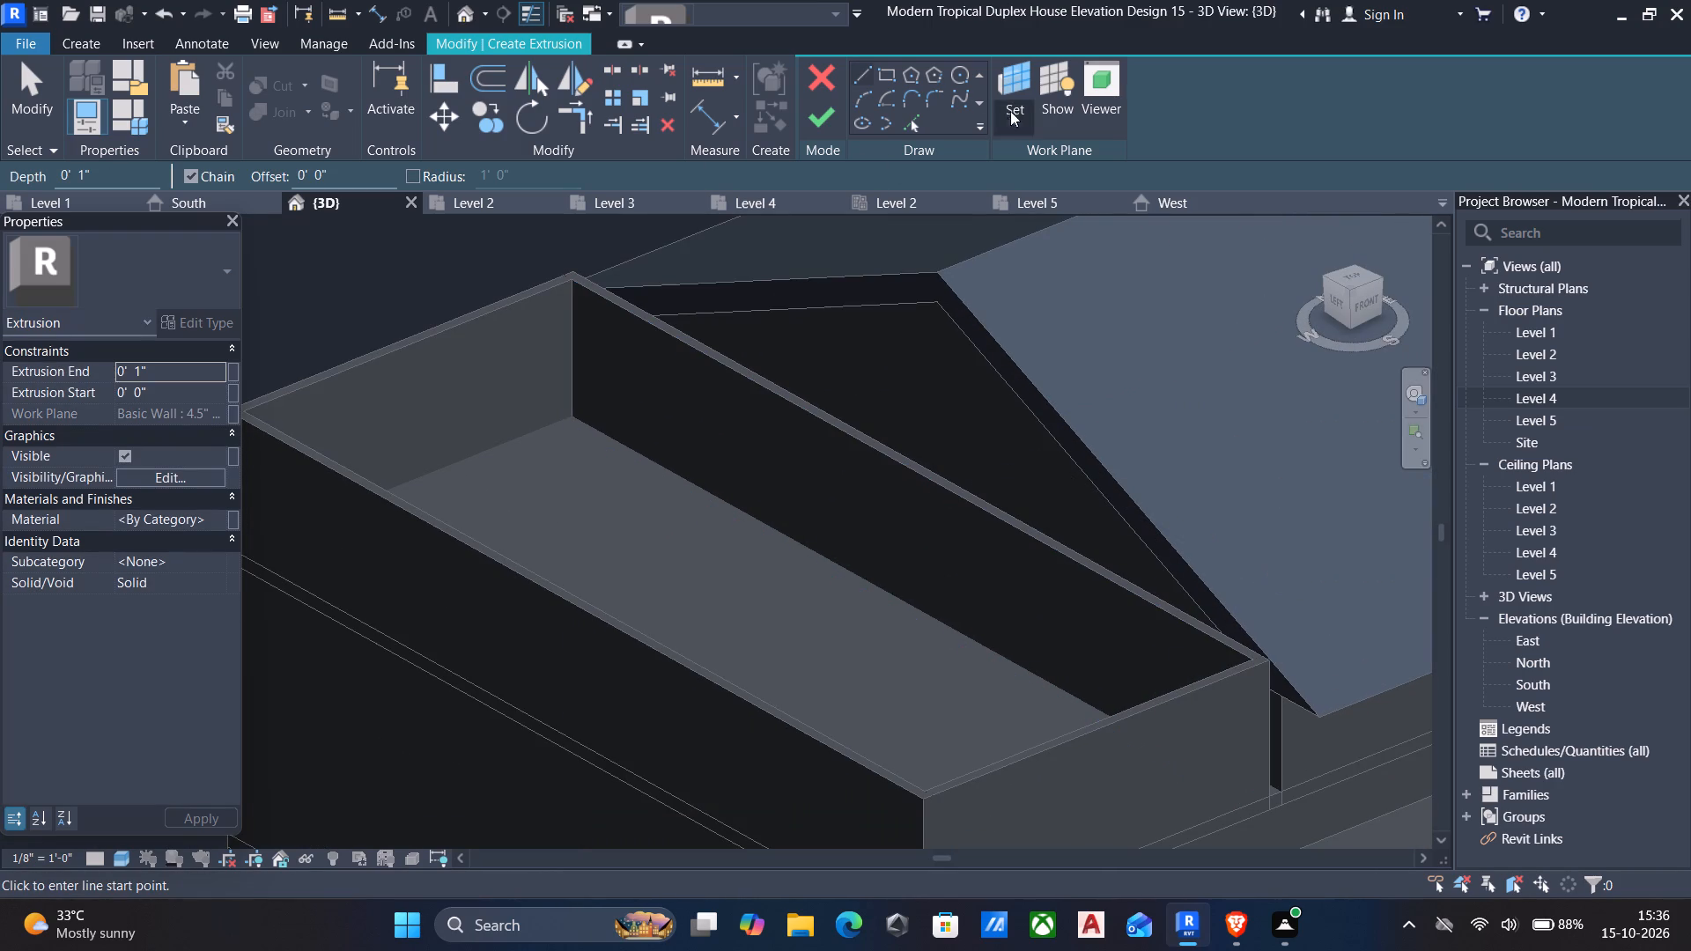
{"action": "left_click", "coordinate": [883, 72]}
{"action": "scroll", "coordinate": [605, 291], "scroll_direction": "up", "scroll_amount": 5}
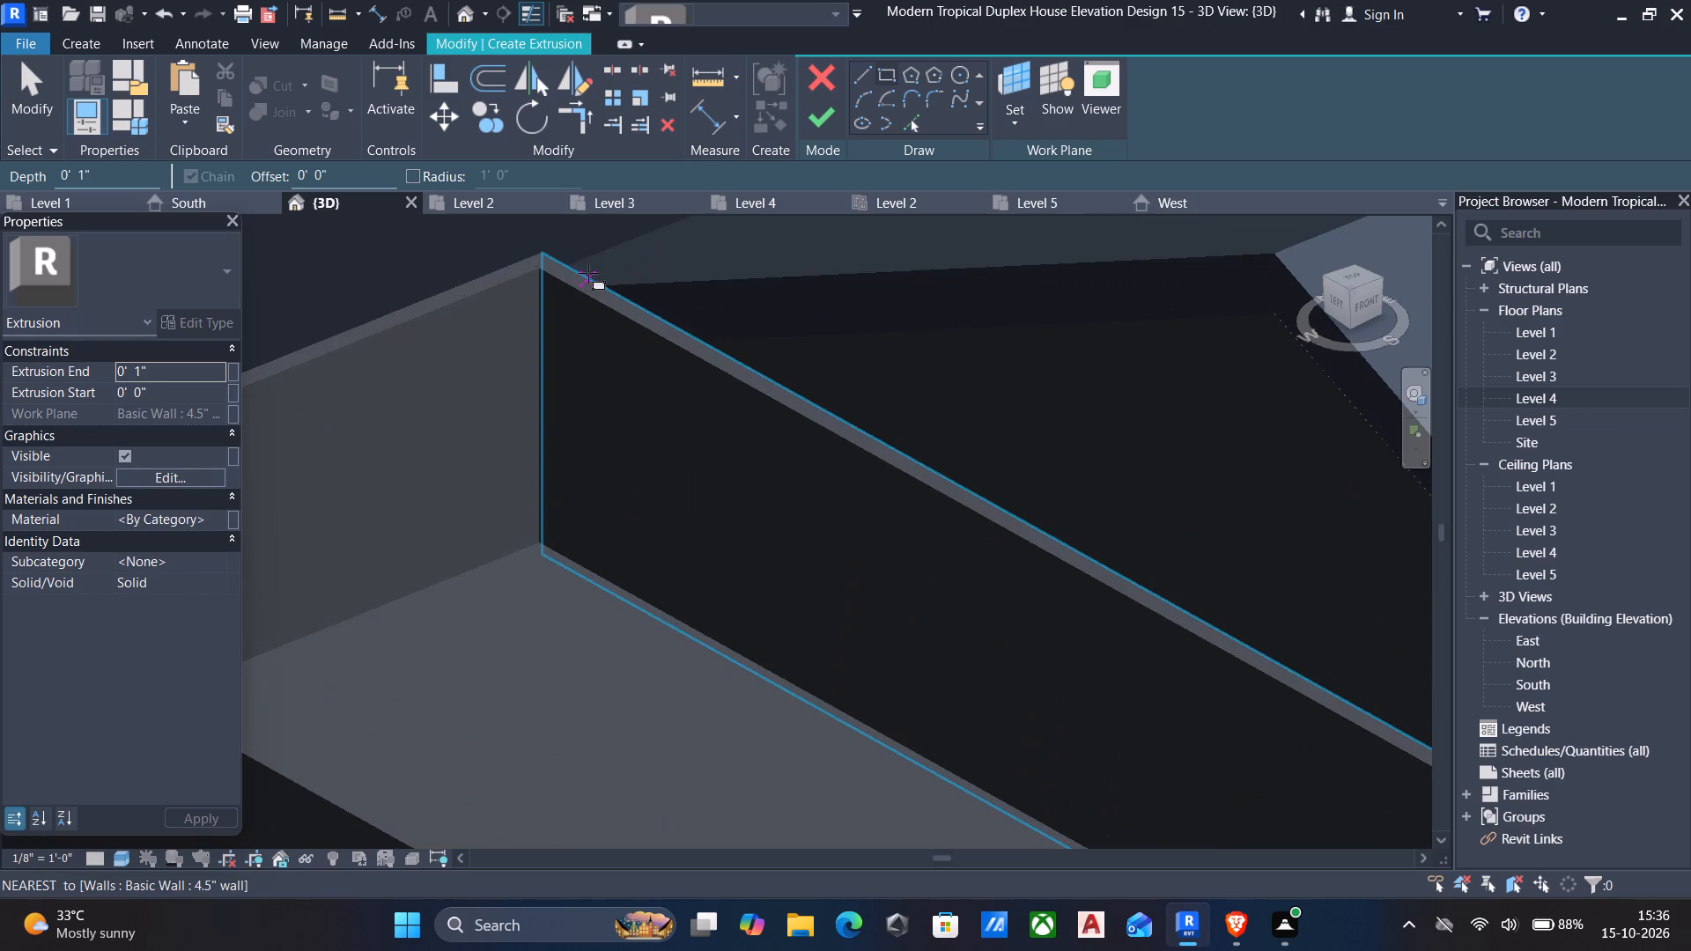
{"action": "left_click", "coordinate": [545, 254]}
{"action": "middle_click_drag", "start_coordinate": [587, 380], "coordinate": [579, 347]}
{"action": "scroll", "coordinate": [579, 347], "scroll_direction": "down", "scroll_amount": 6}
{"action": "middle_click_drag", "start_coordinate": [757, 614], "coordinate": [742, 581]}
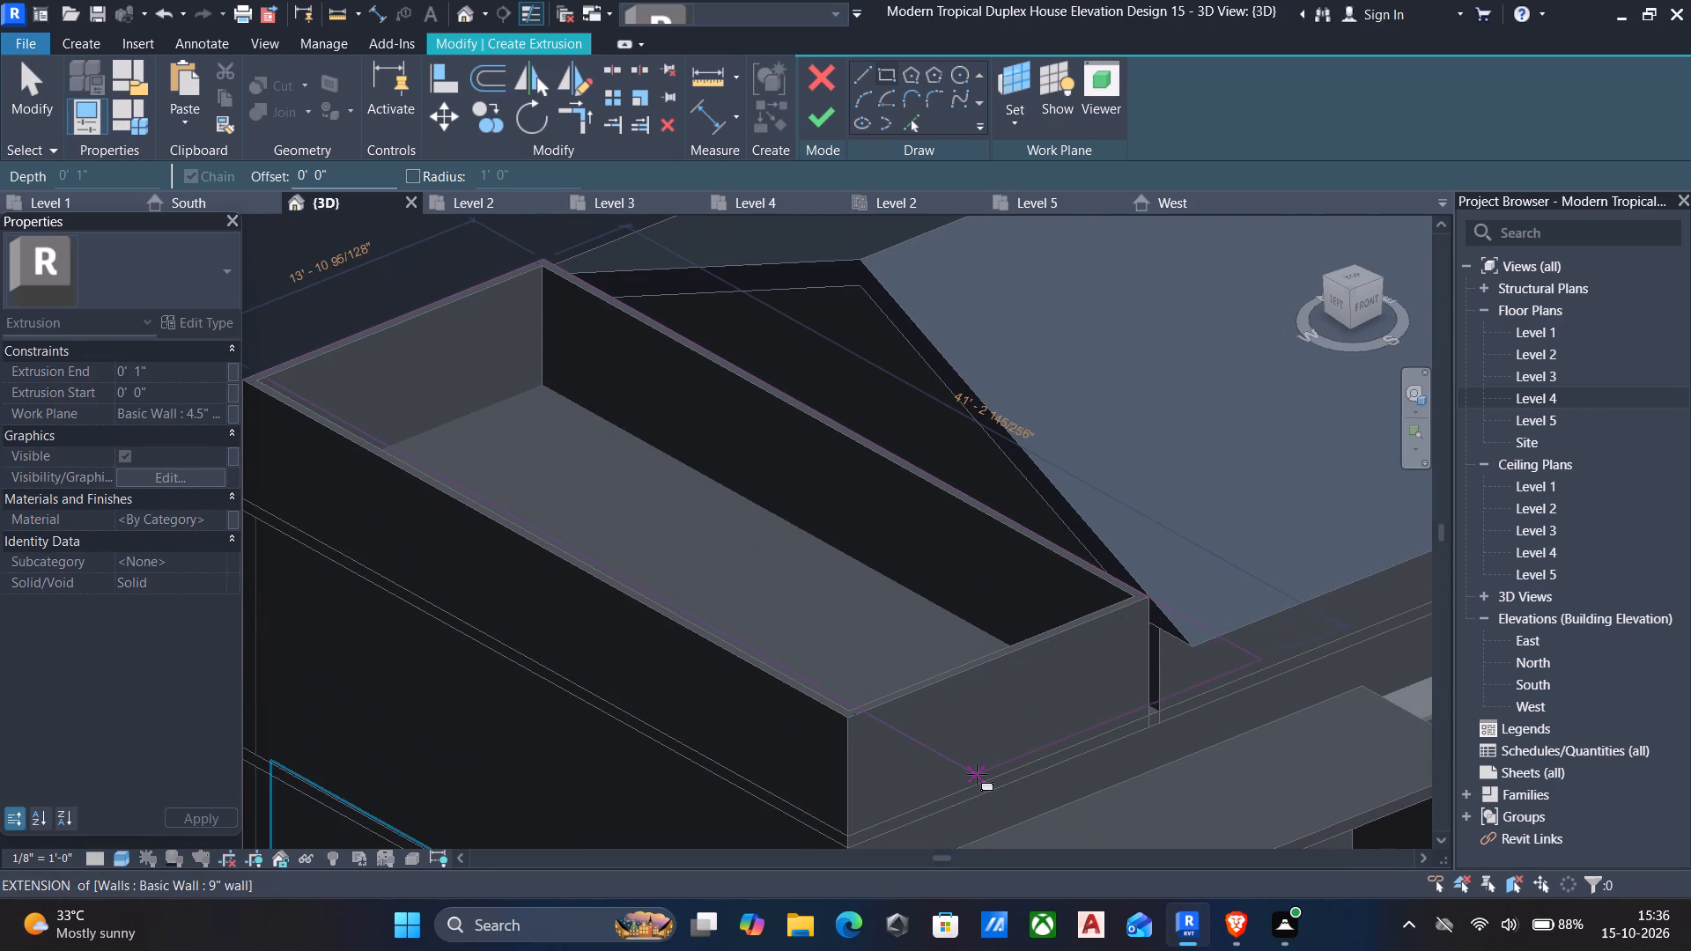
{"action": "middle_click_drag", "start_coordinate": [936, 819], "coordinate": [933, 790]}
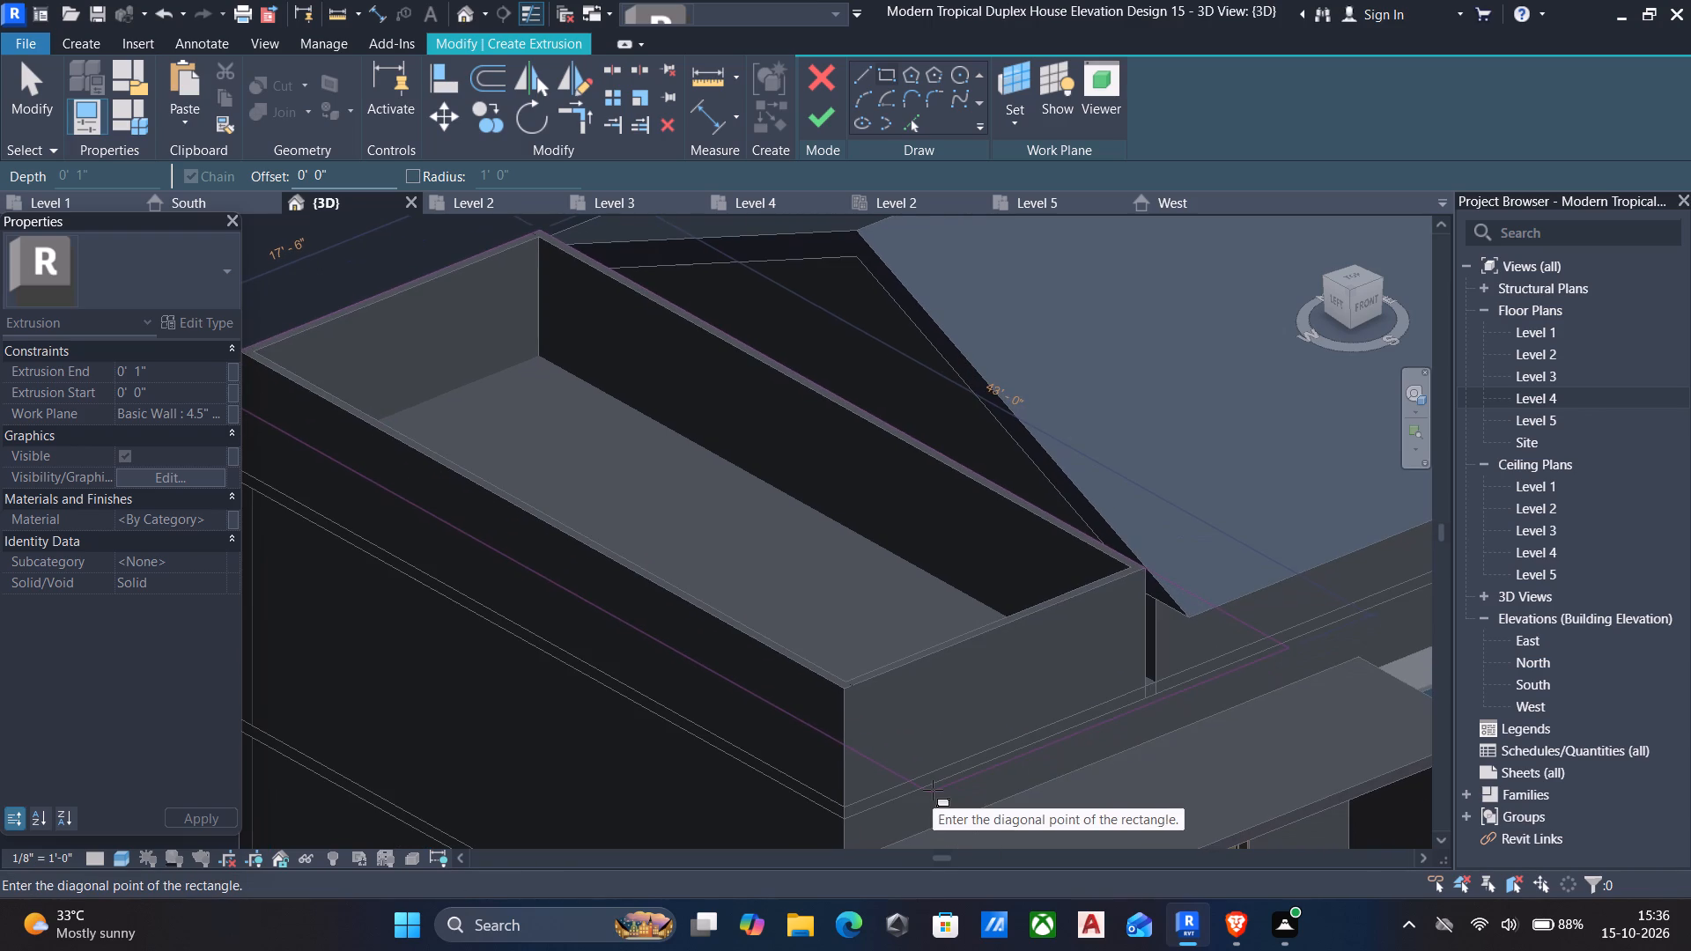
{"action": "left_click", "coordinate": [934, 789]}
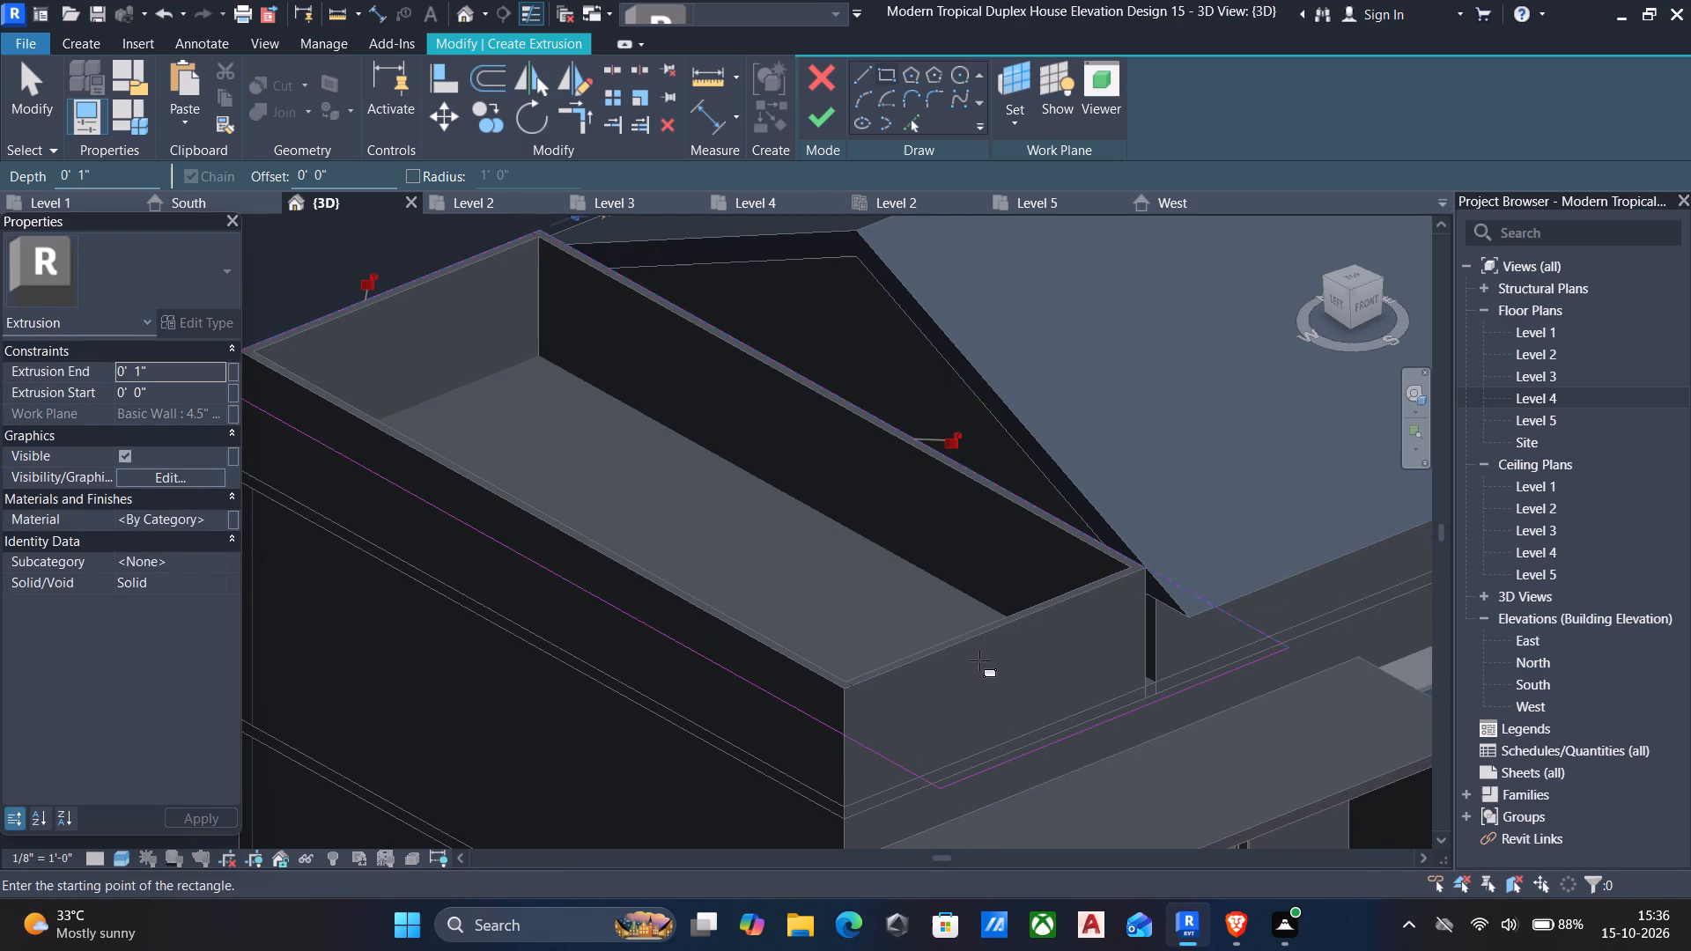
{"action": "key", "text": "Escape"}
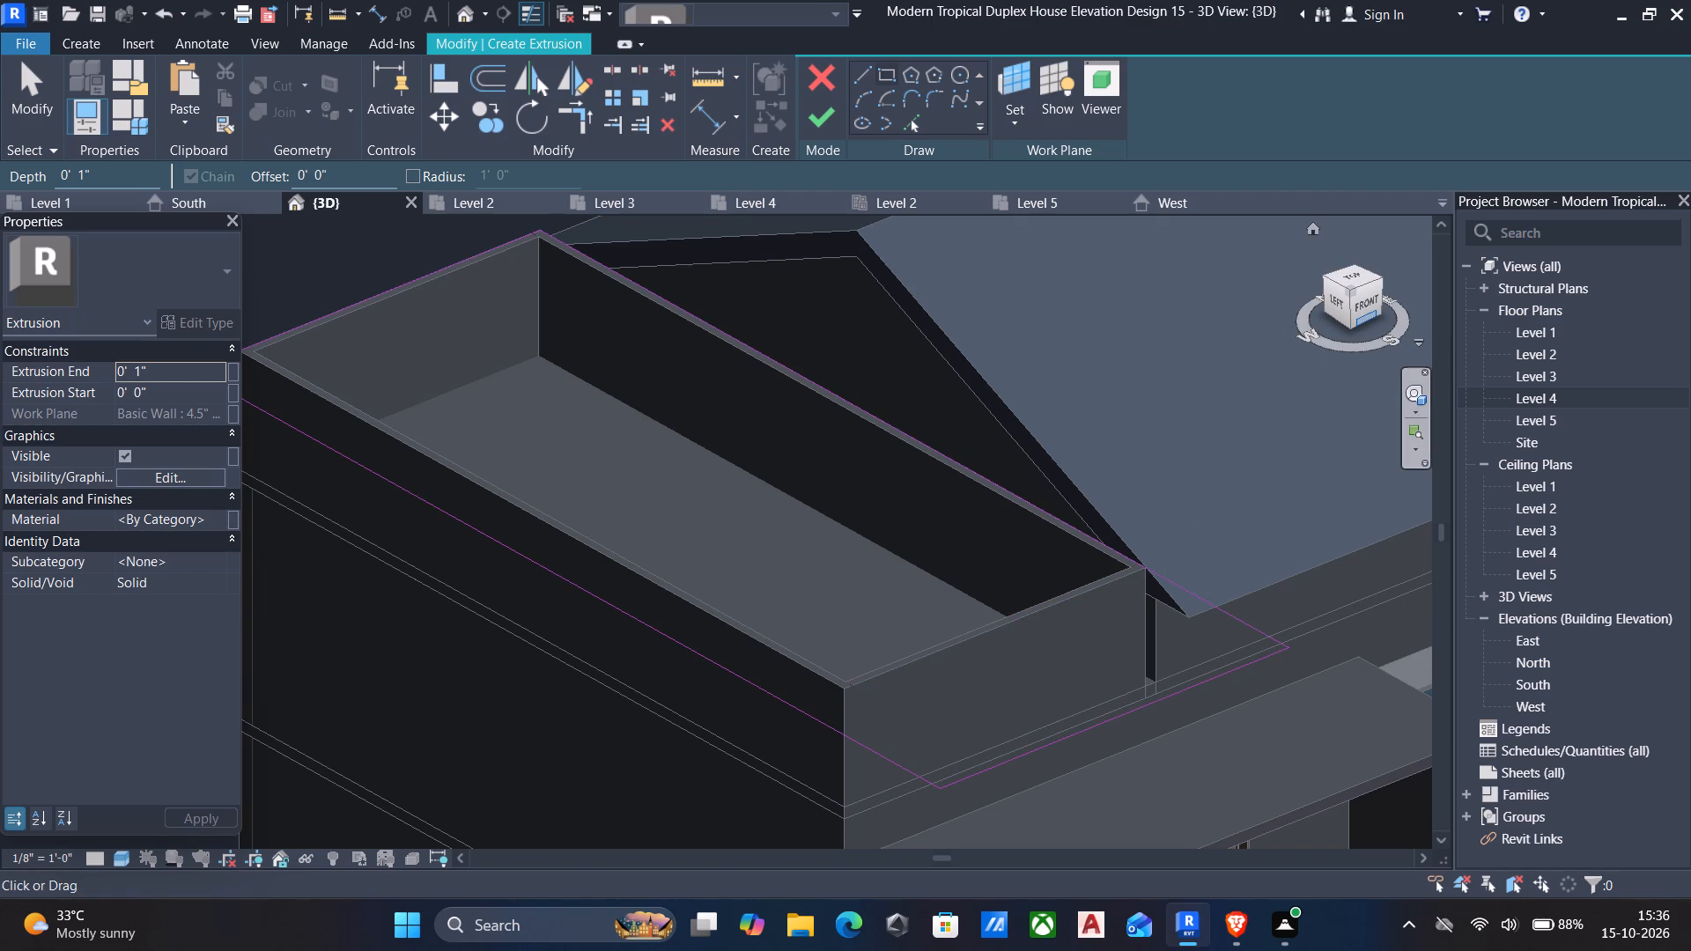
Nudge the sketch rectangle's edge beside the gable roof across the narrow gap until it slightly overlaps the main block.
{"action": "left_click", "coordinate": [1372, 308]}
{"action": "scroll", "coordinate": [945, 688], "scroll_direction": "up", "scroll_amount": 5}
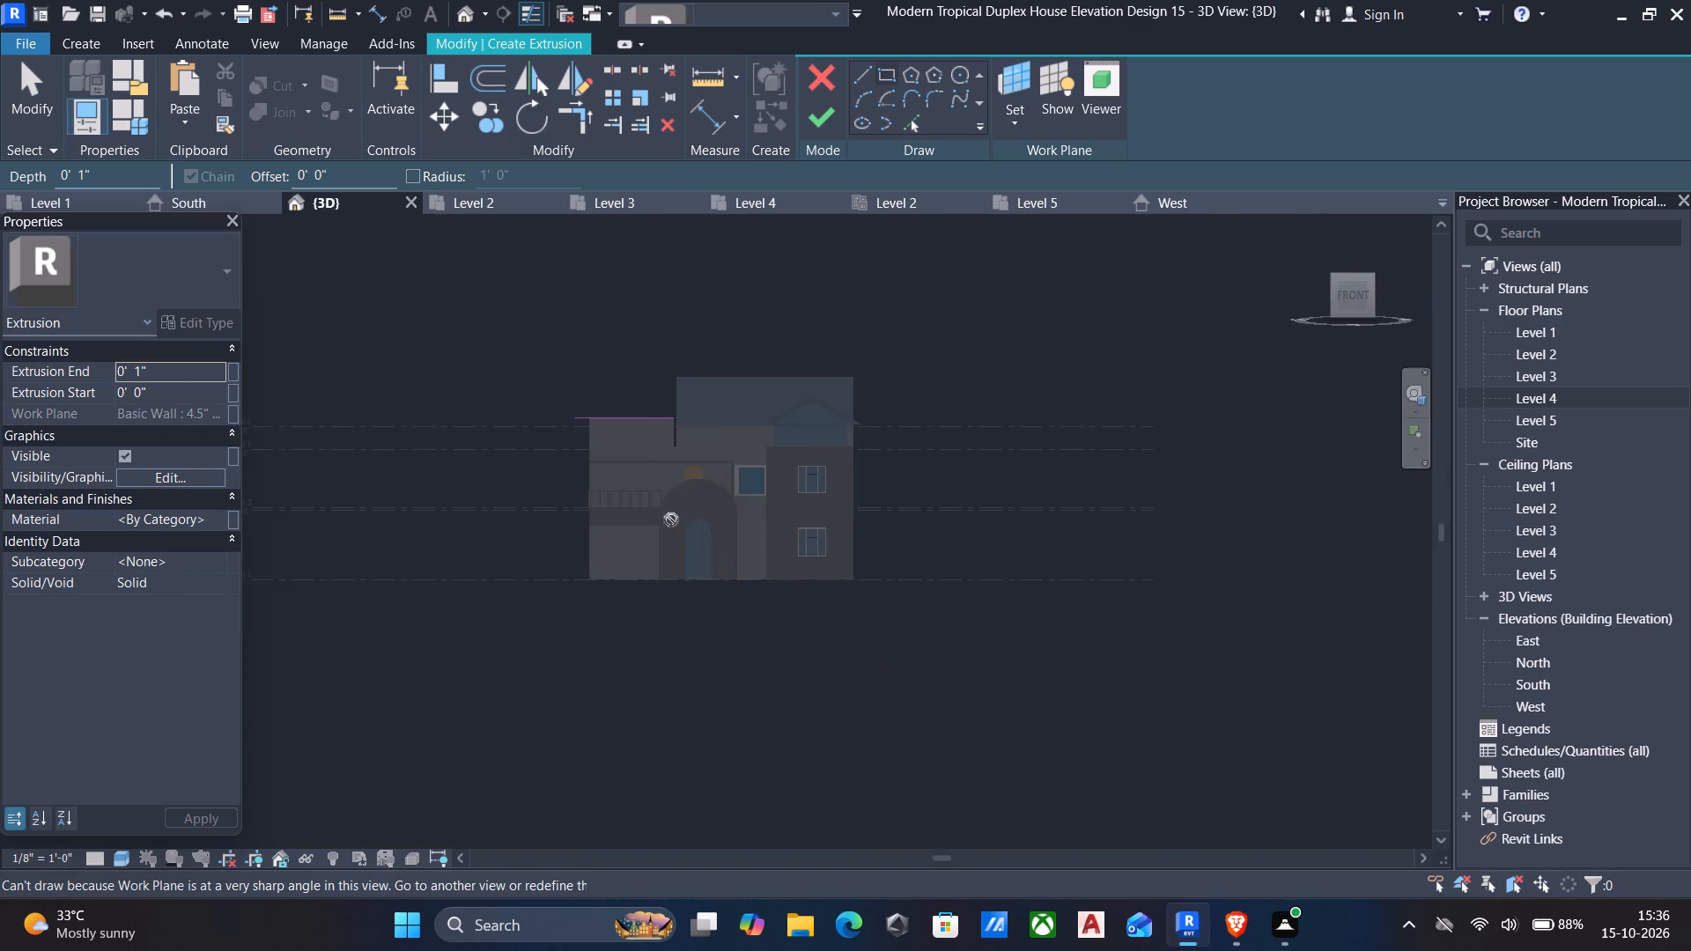
{"action": "scroll", "coordinate": [627, 438], "scroll_direction": "up", "scroll_amount": 6}
{"action": "scroll", "coordinate": [713, 431], "scroll_direction": "up", "scroll_amount": 6}
{"action": "key", "text": "Escape"}
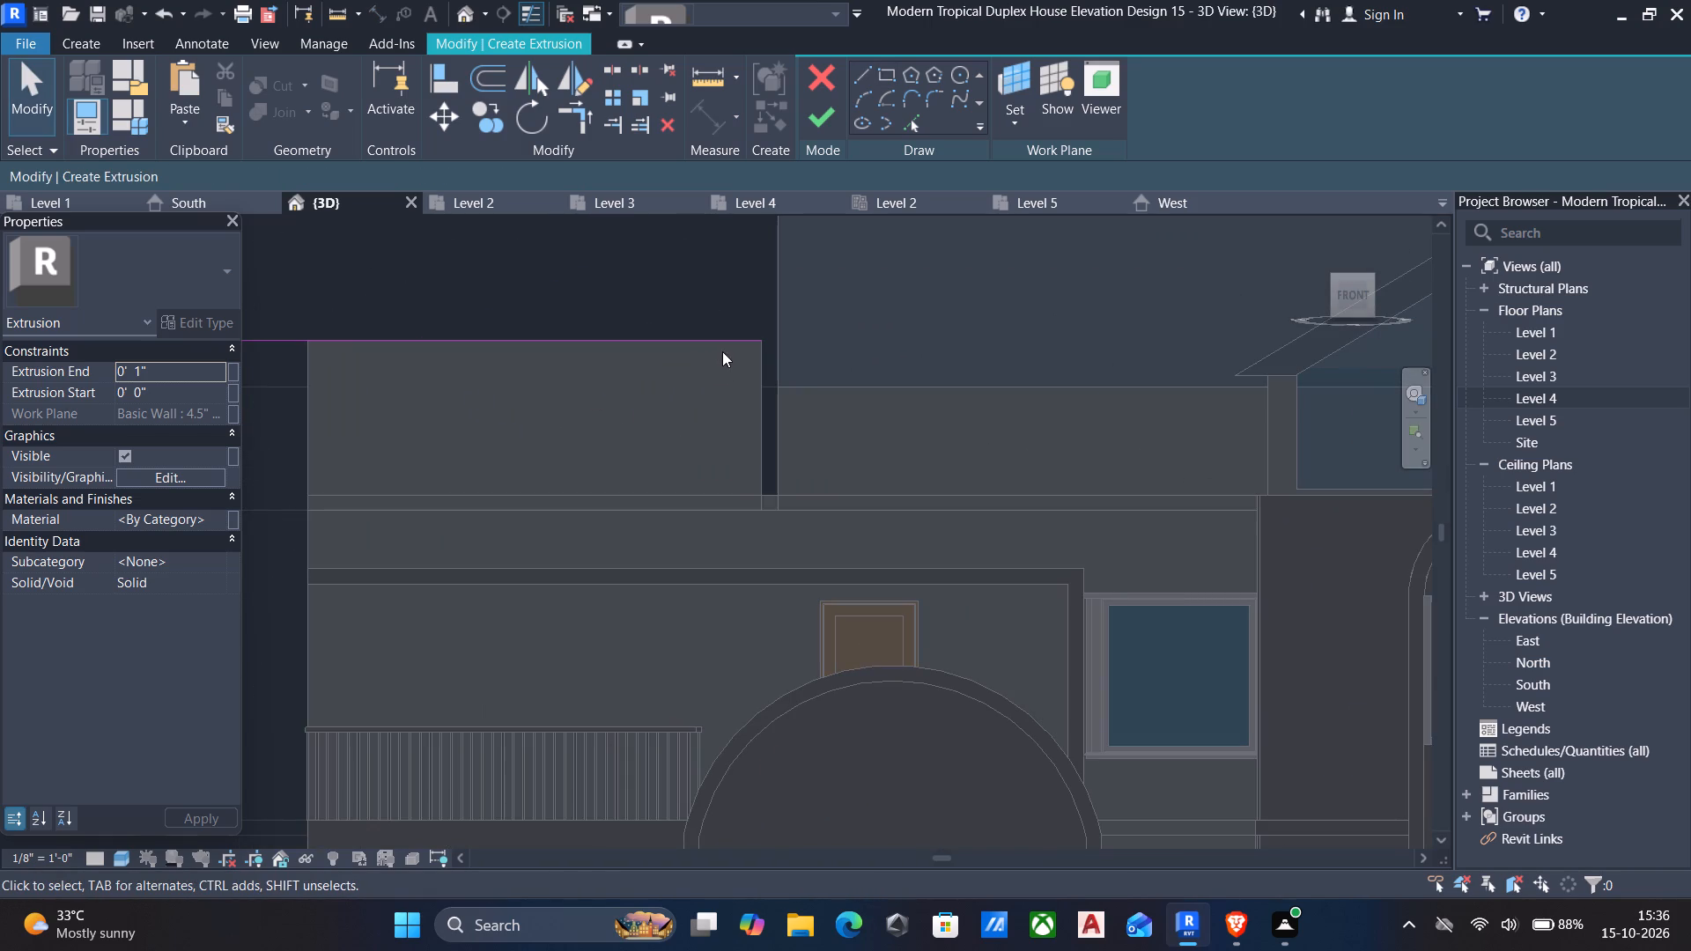
{"action": "middle_click_drag", "start_coordinate": [800, 424], "coordinate": [789, 577], "text": "shift"}
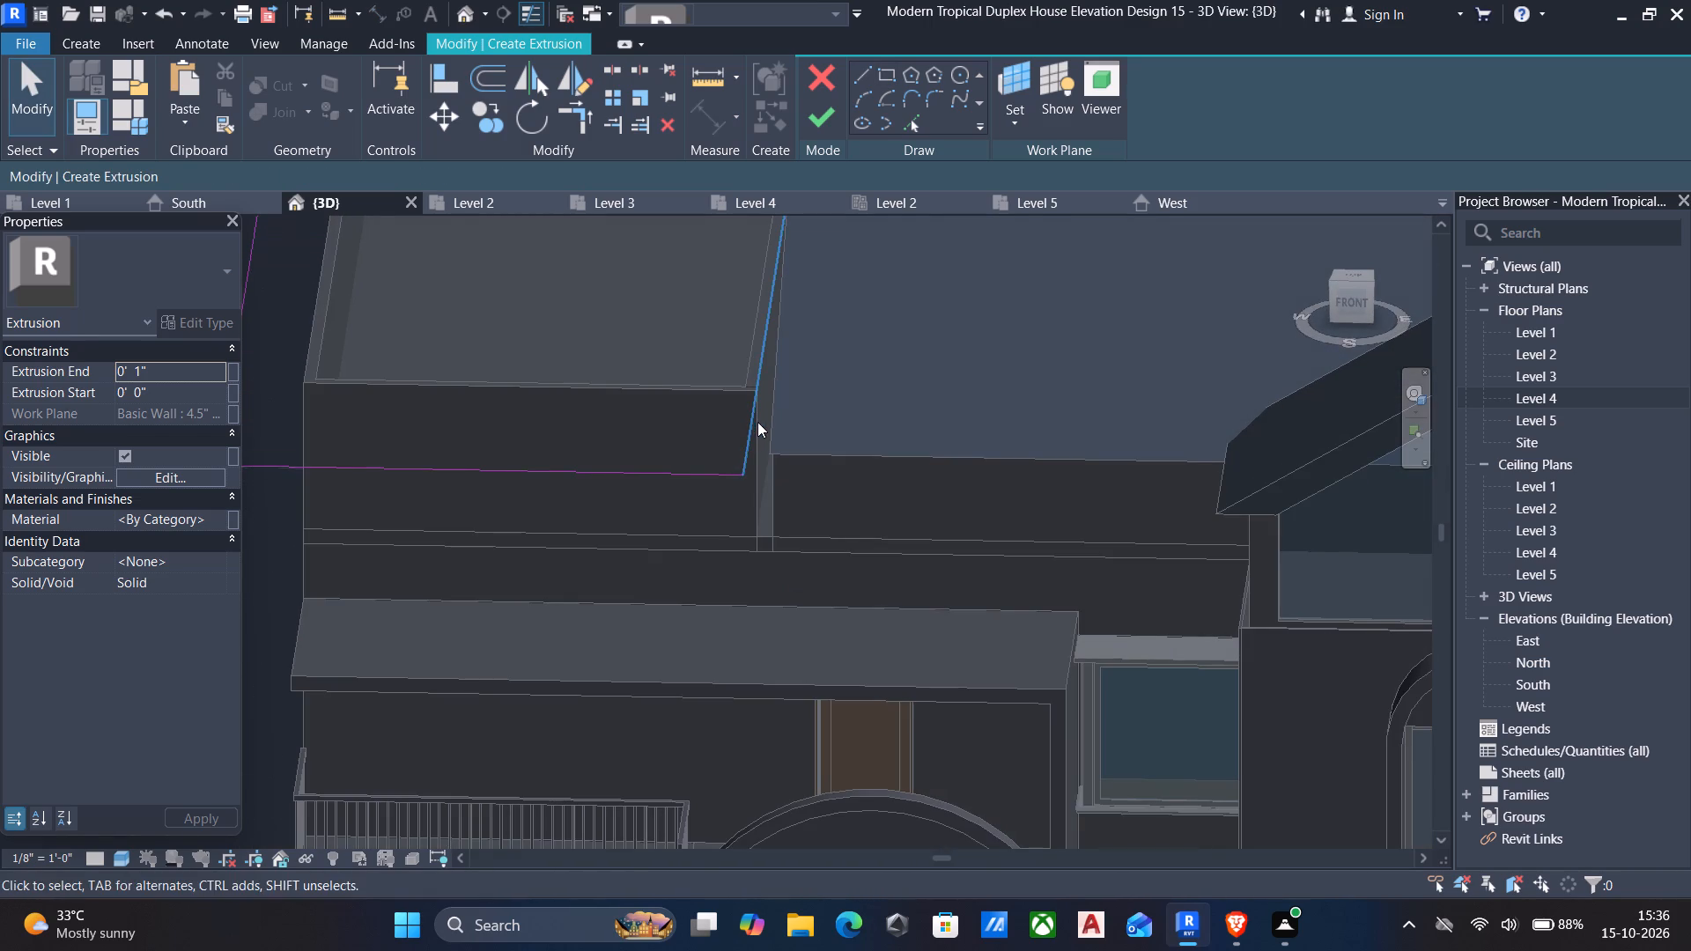
{"action": "left_click", "coordinate": [757, 422]}
{"action": "key", "text": "Right"}
{"action": "key", "text": "Right"}
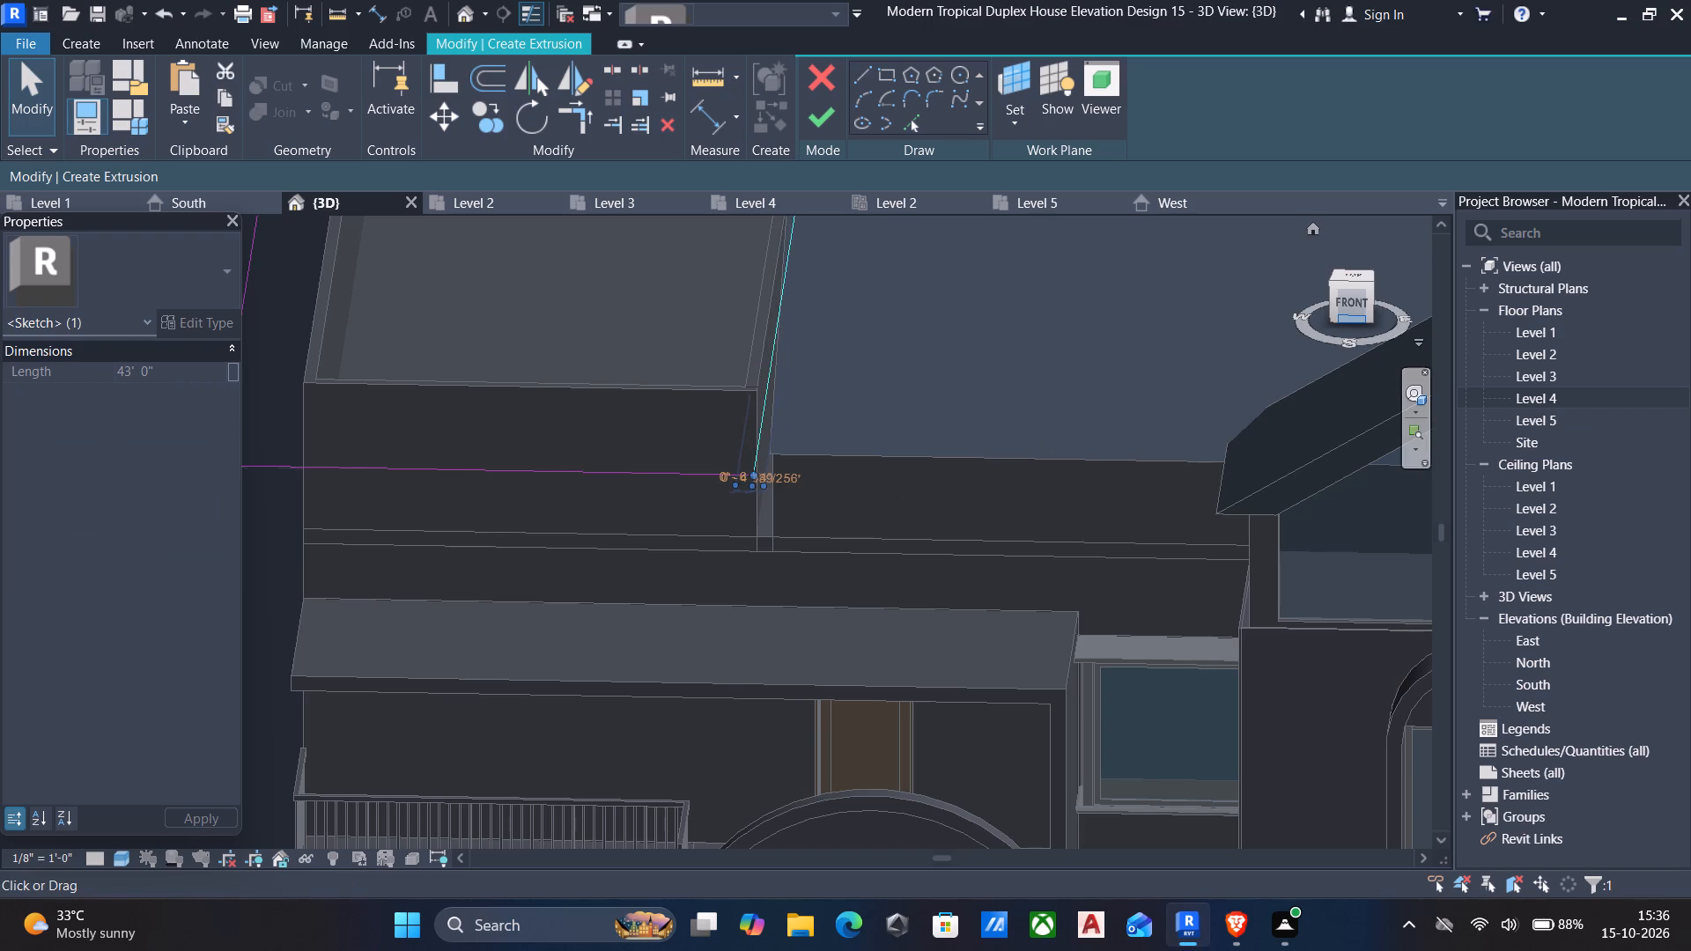
{"action": "left_click", "coordinate": [1352, 307]}
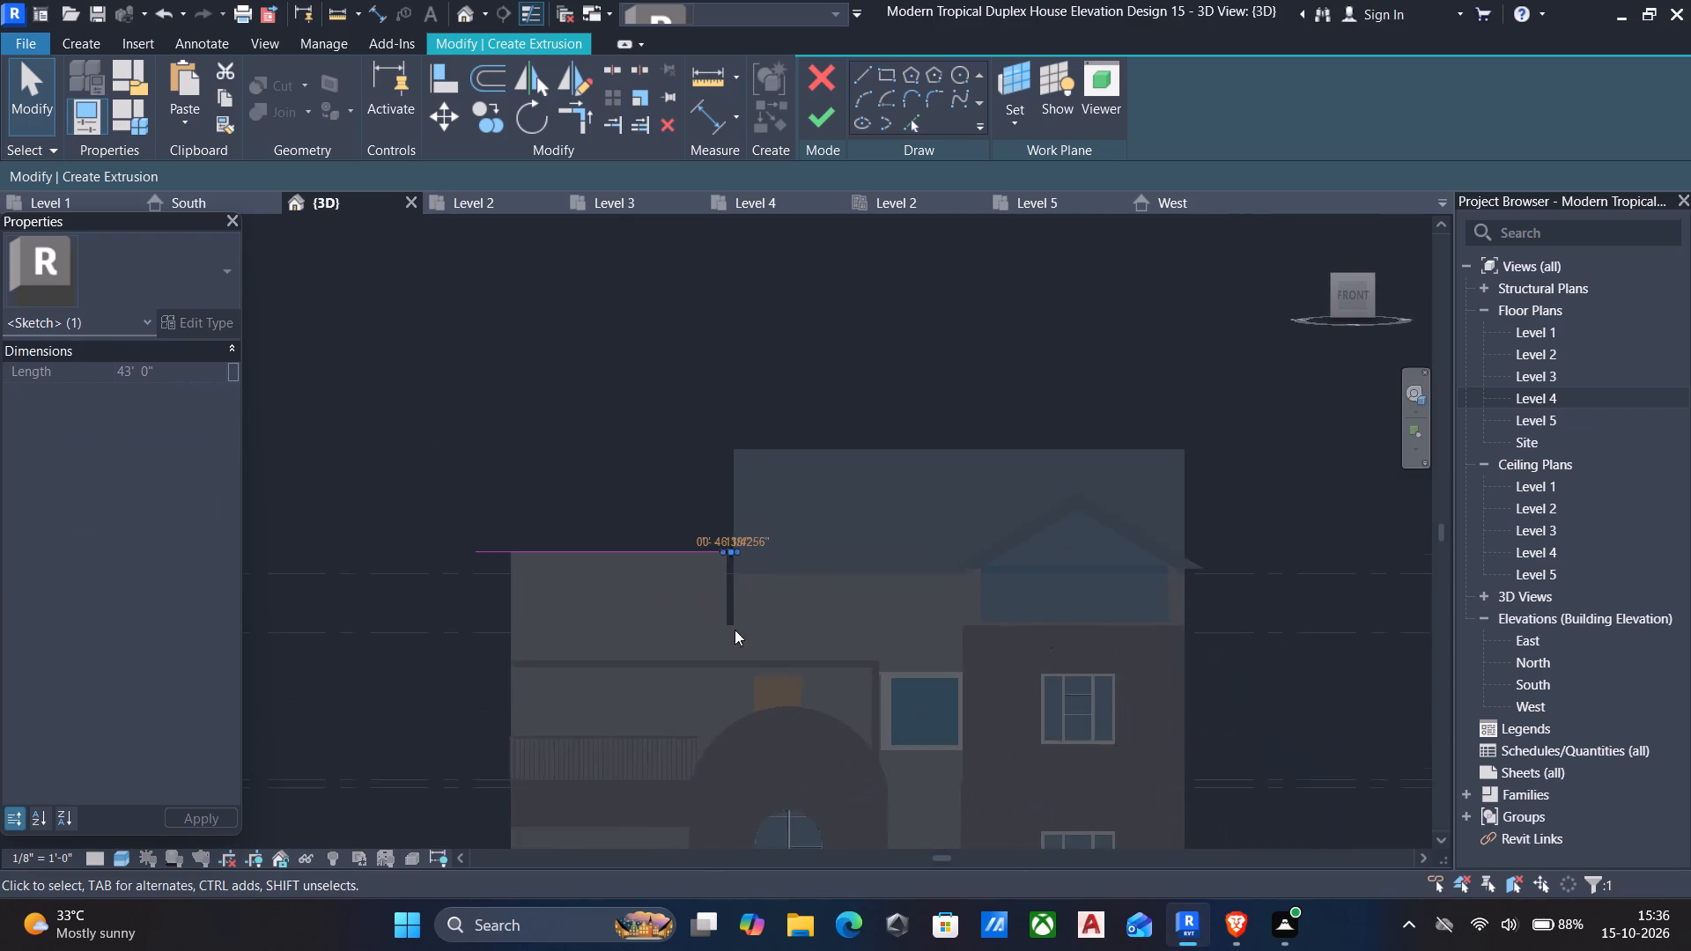
{"action": "scroll", "coordinate": [717, 593], "scroll_direction": "up", "scroll_amount": 4}
{"action": "key", "text": "Right"}
{"action": "scroll", "coordinate": [673, 505], "scroll_direction": "up", "scroll_amount": 4}
{"action": "key", "text": "Left"}
{"action": "key", "text": "Left"}
{"action": "key", "text": "Right"}
{"action": "scroll", "coordinate": [860, 542], "scroll_direction": "up", "scroll_amount": 1}
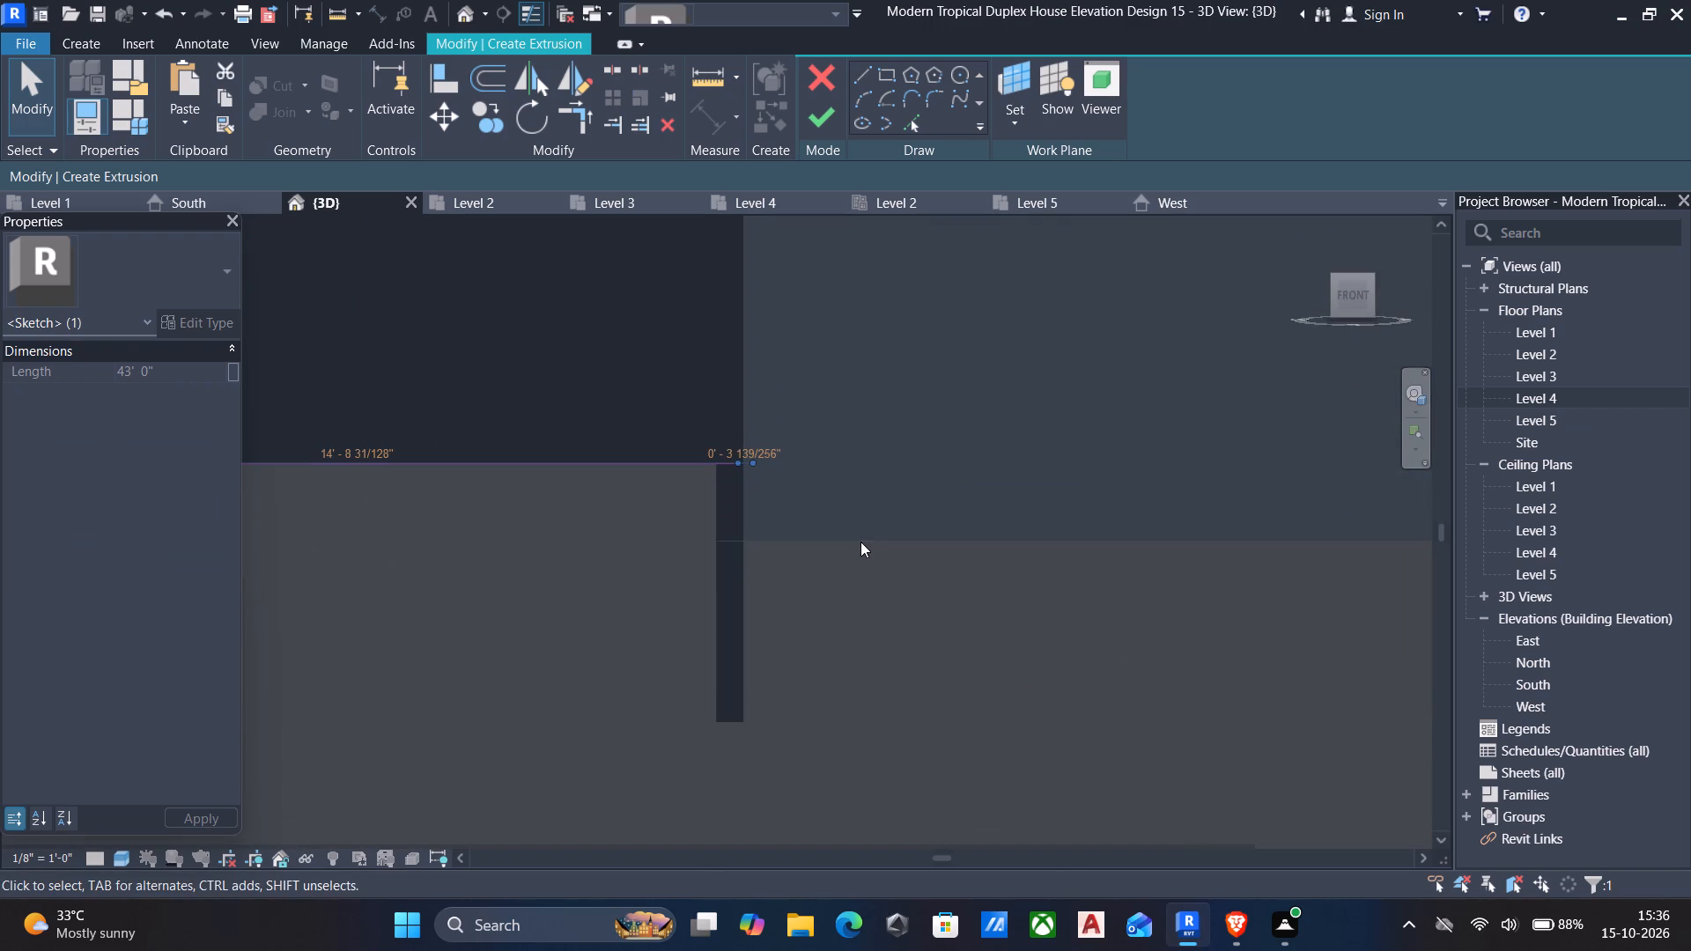
{"action": "key", "text": "Right"}
{"action": "key", "text": "Right"}
{"action": "key", "text": "Right"}
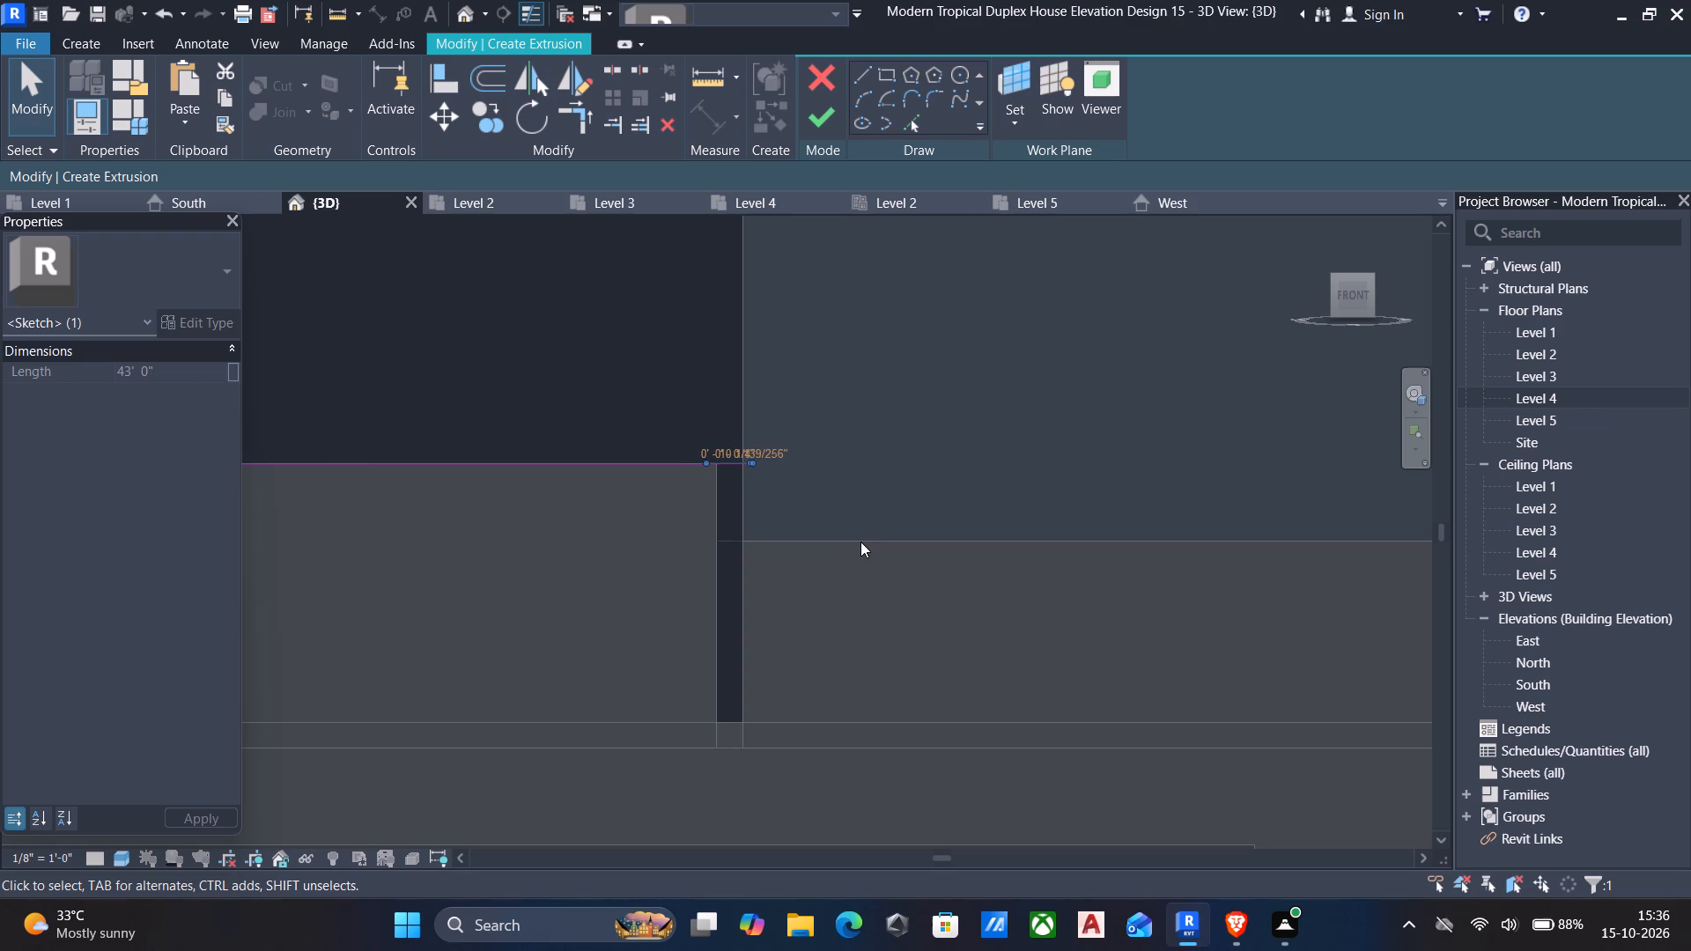
{"action": "key", "text": "Right"}
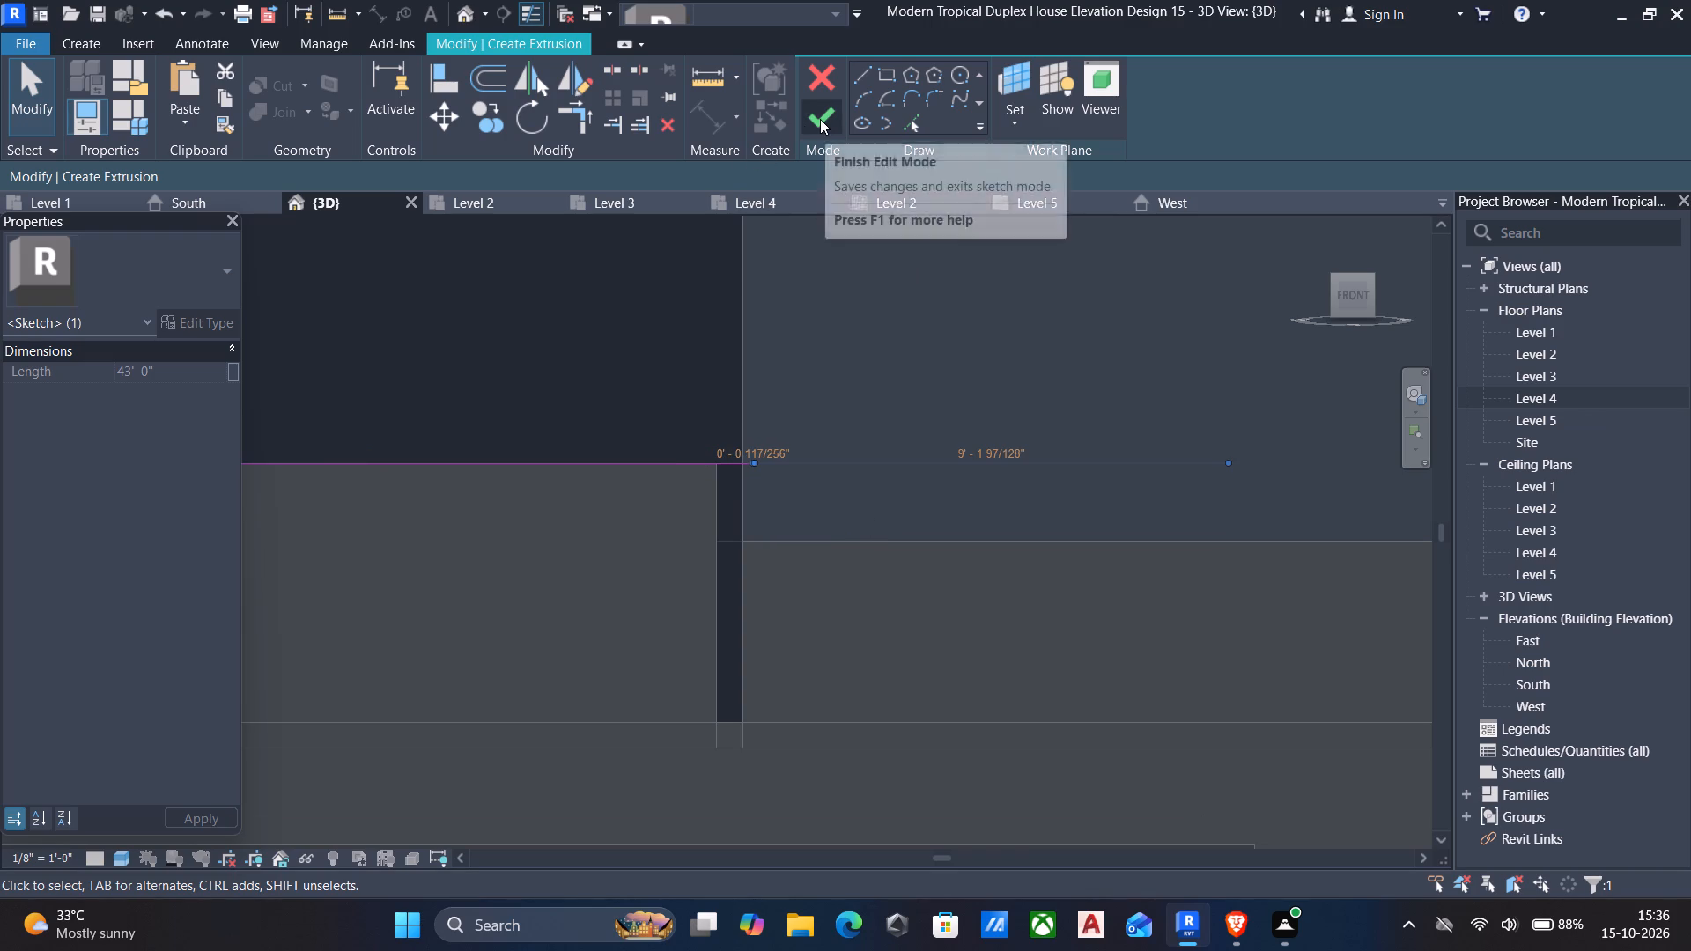
Finish the rectangle sketch, set the extrusion end to 1'-0", and finish the in-place model.
{"action": "left_click", "coordinate": [820, 119]}
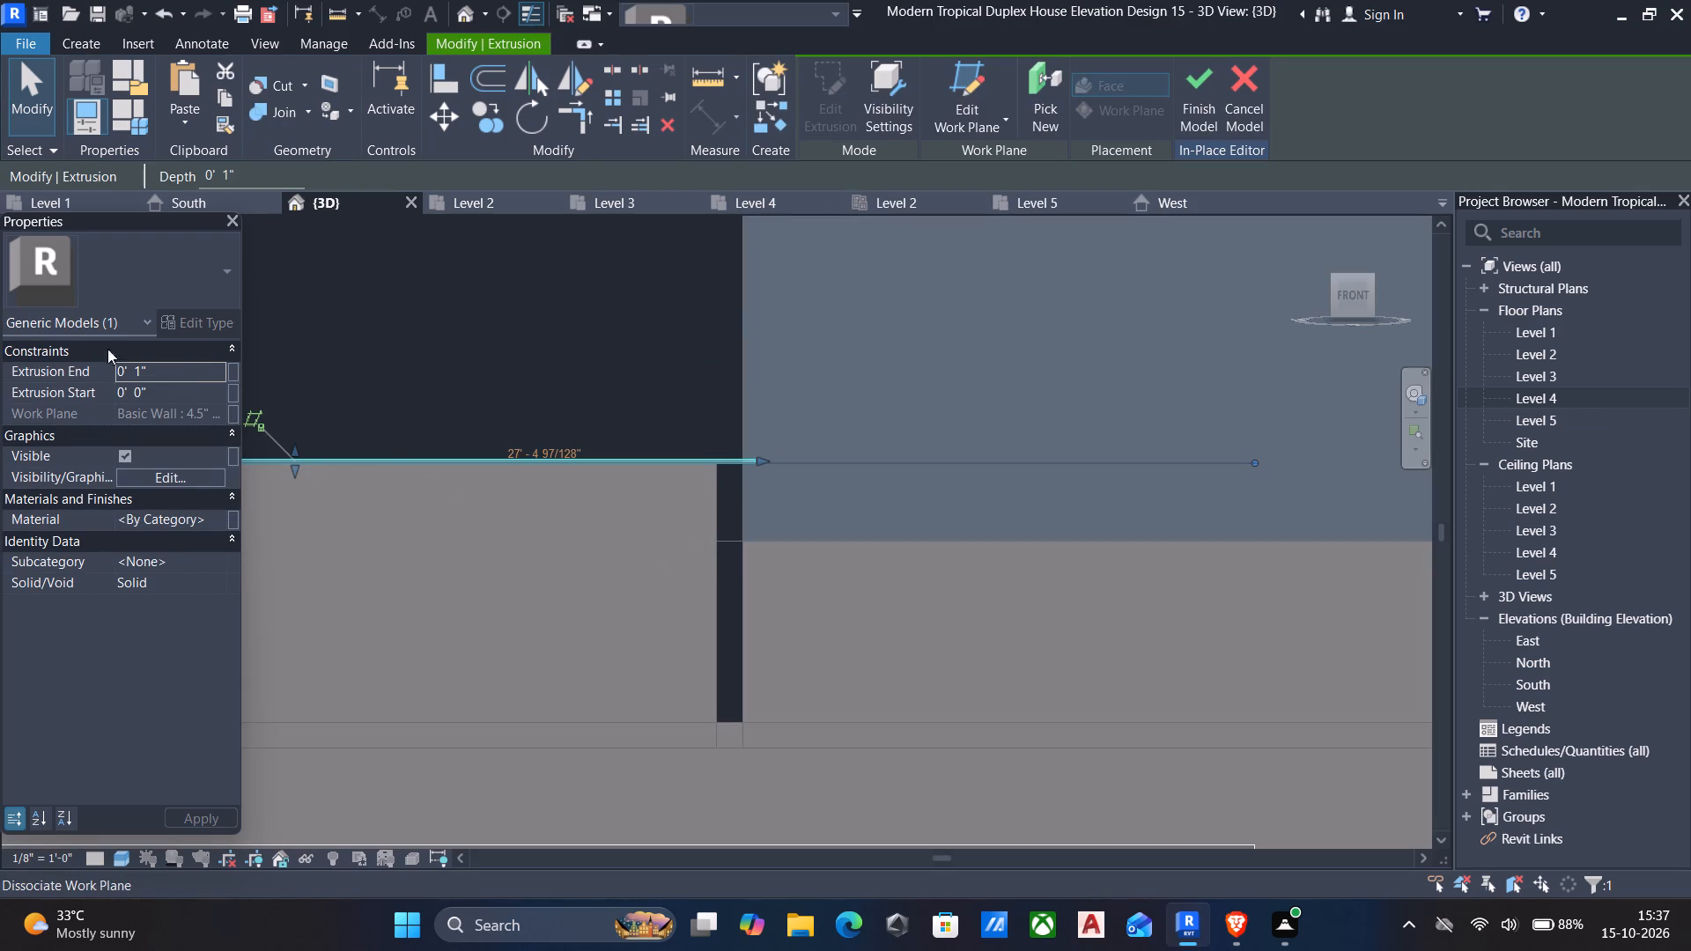
{"action": "left_click", "coordinate": [194, 363]}
{"action": "type", "text": "1'"}
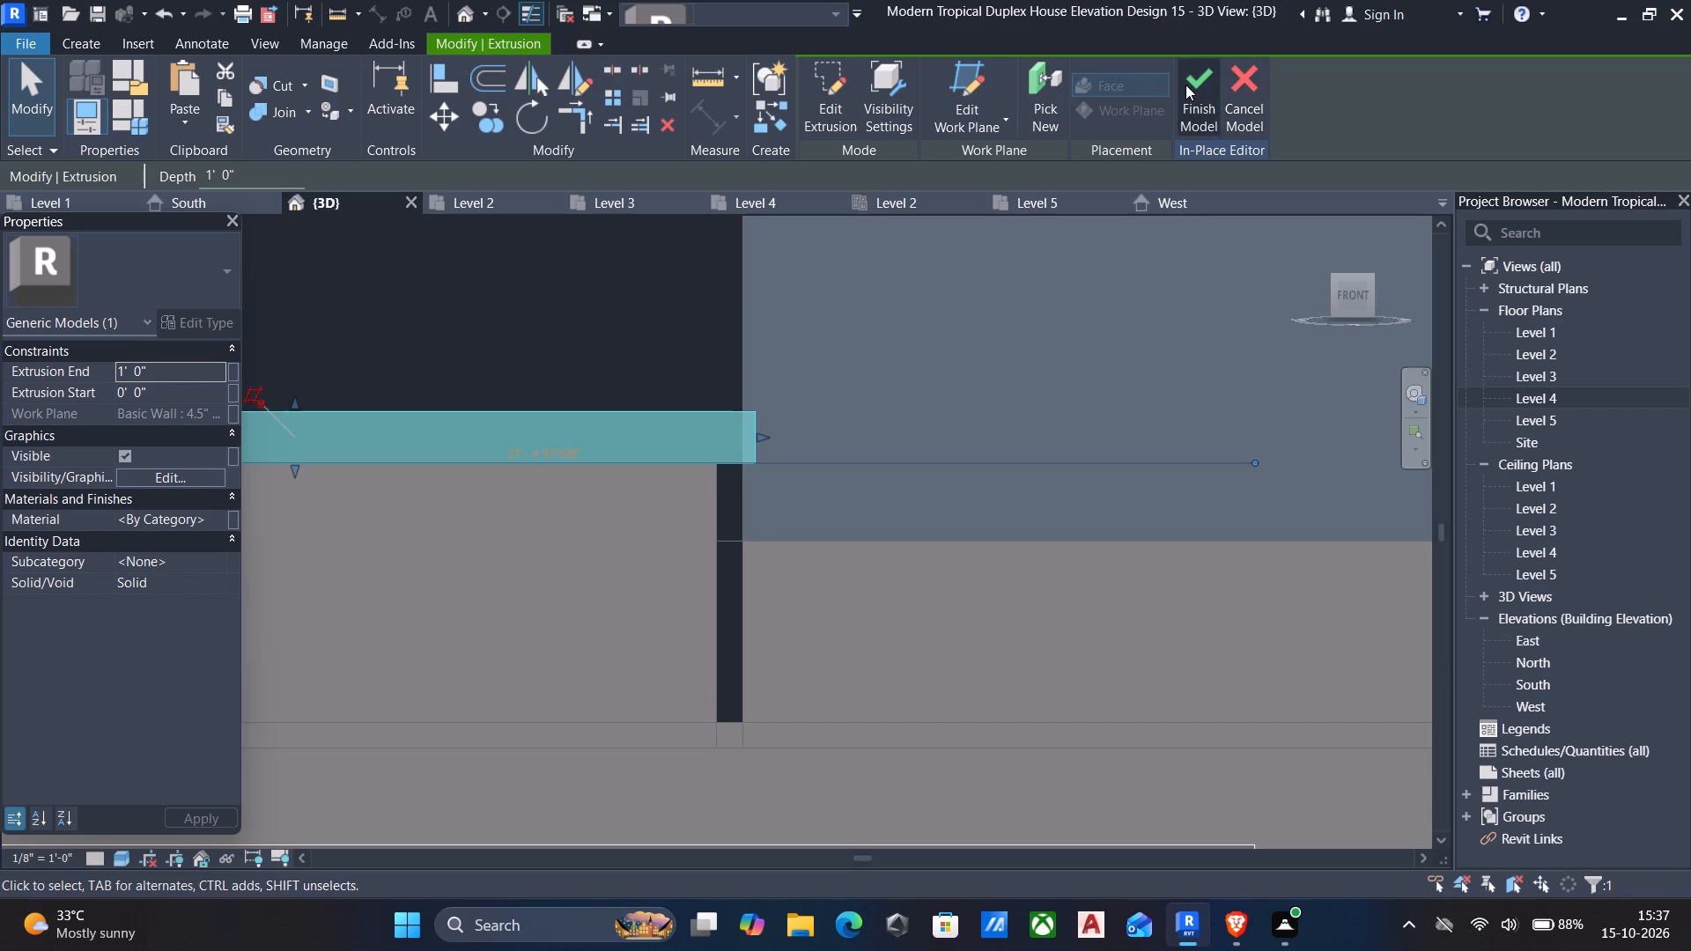
{"action": "left_click", "coordinate": [1193, 84]}
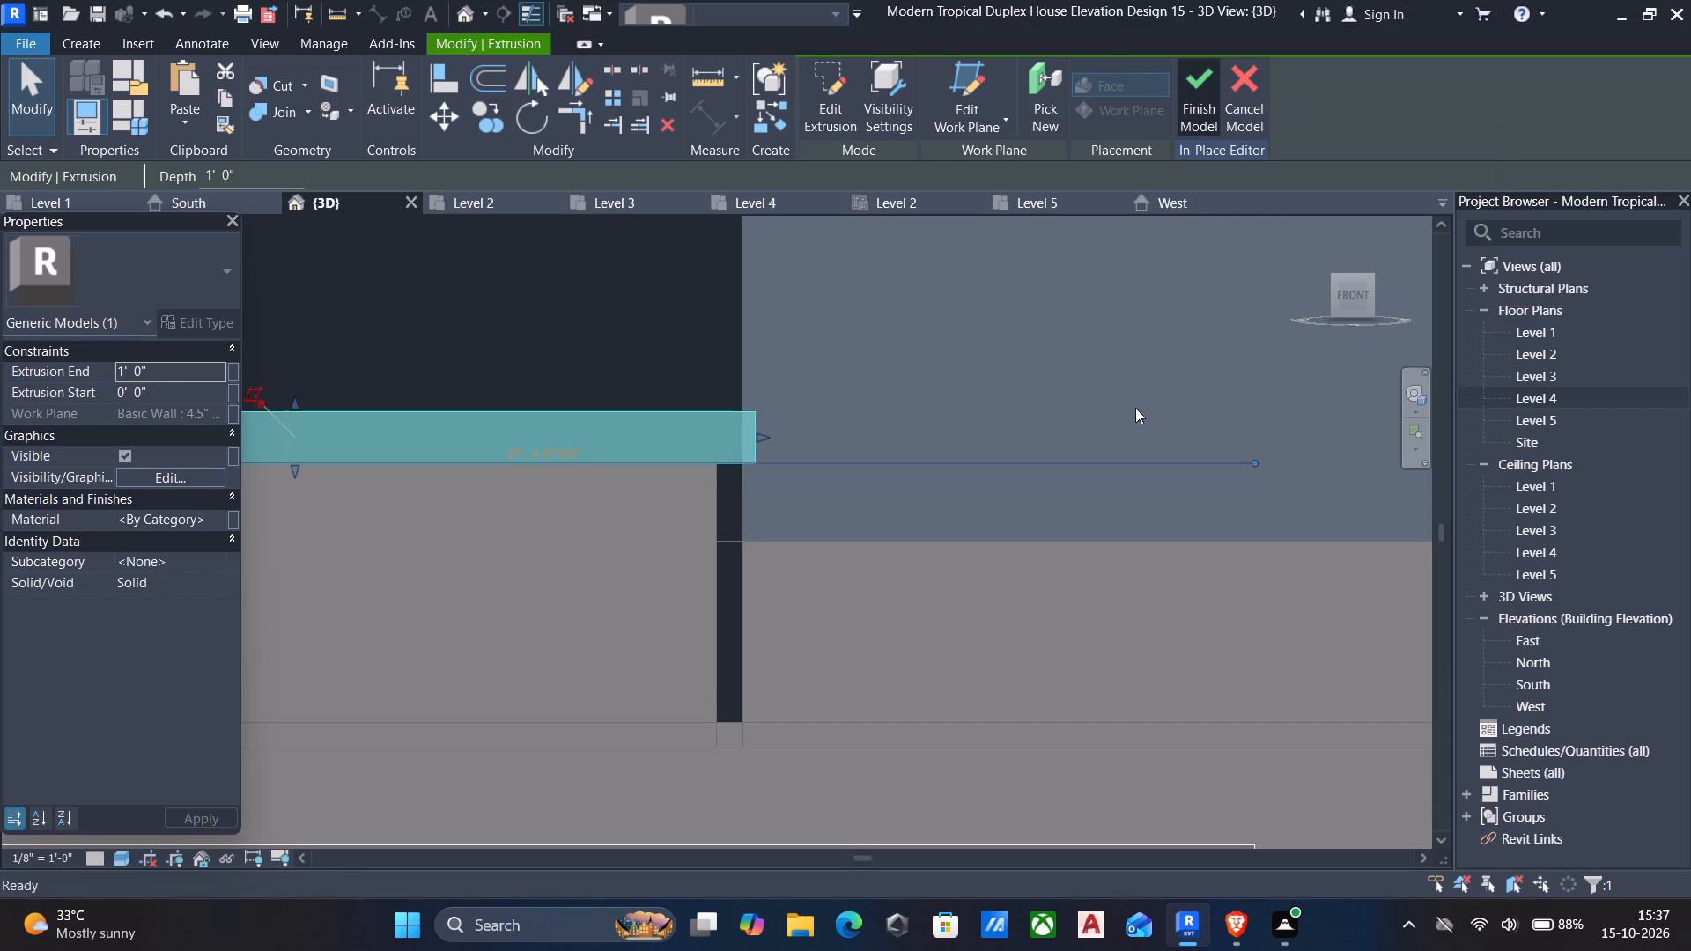
{"action": "scroll", "coordinate": [1134, 411], "scroll_direction": "down", "scroll_amount": 6}
{"action": "key", "text": "Escape"}
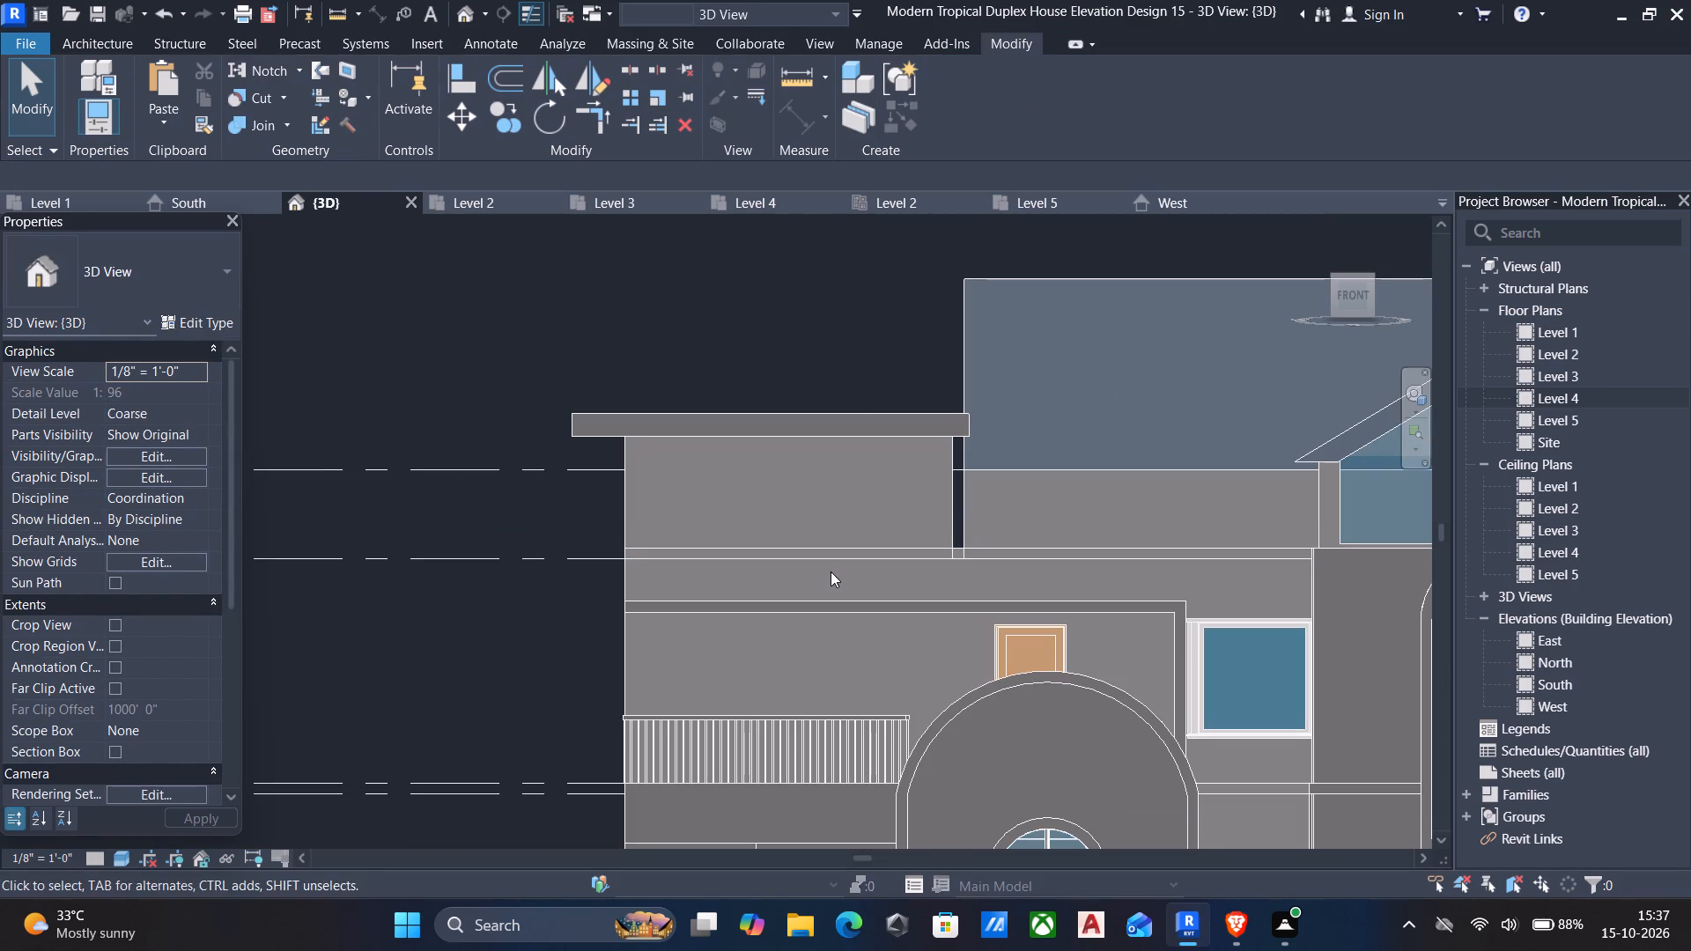
Examine the new flat roof slab, the gabled front bay and the whole facade from several angles.
{"action": "middle_click_drag", "start_coordinate": [833, 573], "coordinate": [1022, 640], "text": "shift"}
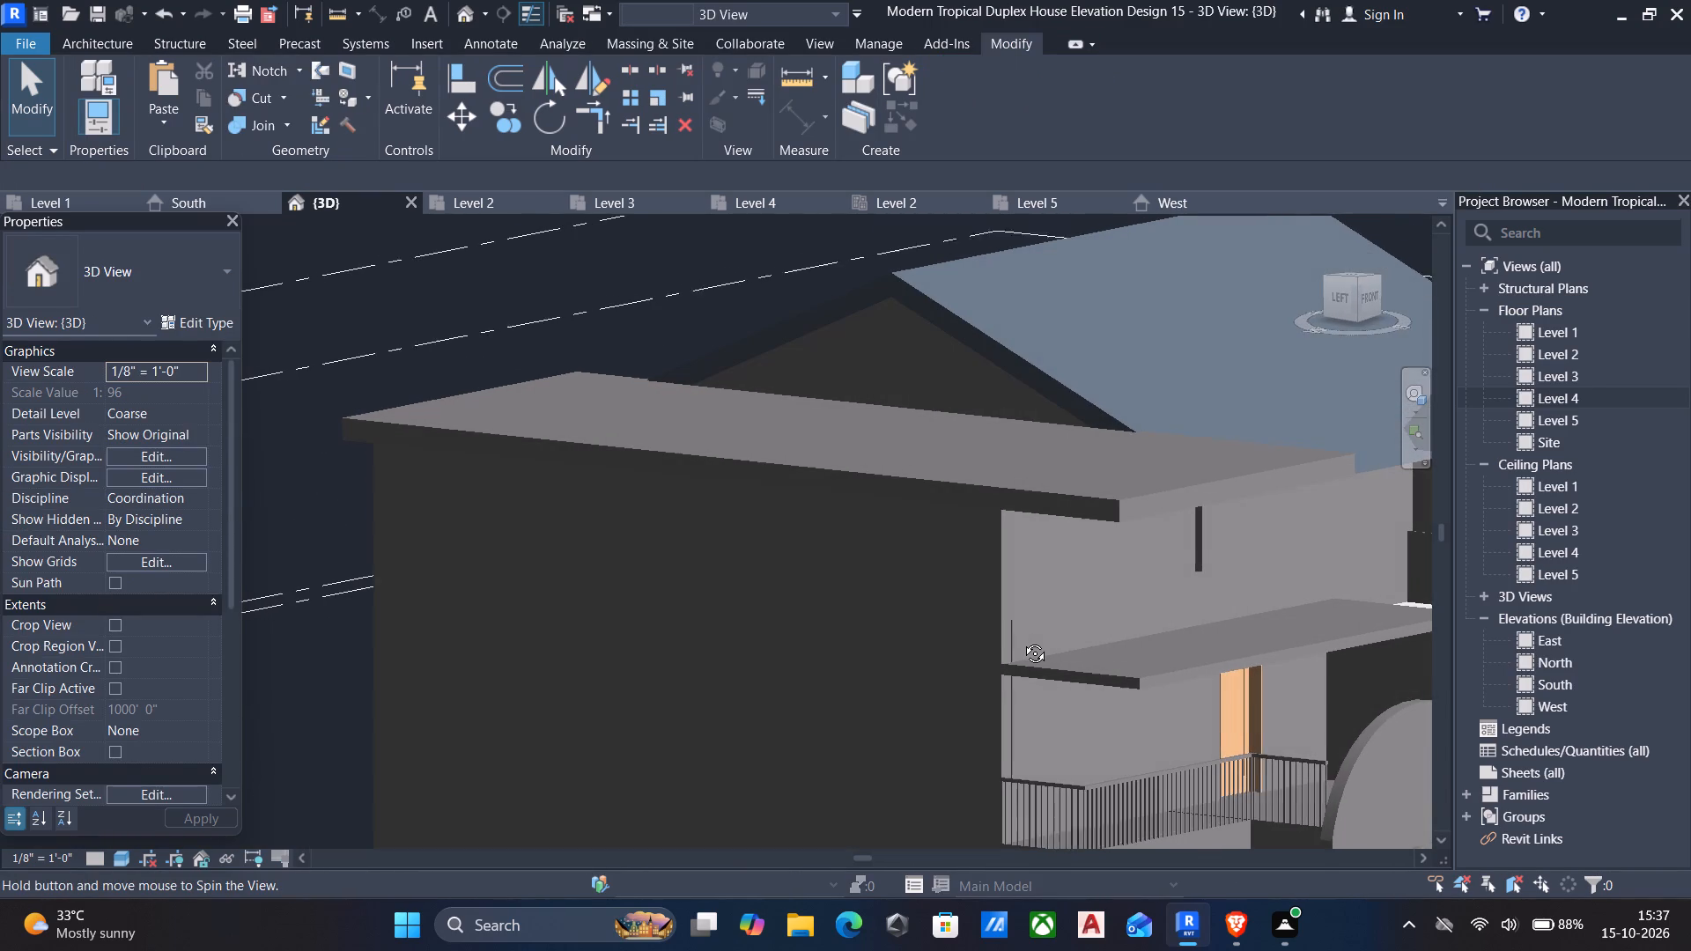
{"action": "middle_click_drag", "start_coordinate": [1022, 640], "coordinate": [873, 586], "text": "shift"}
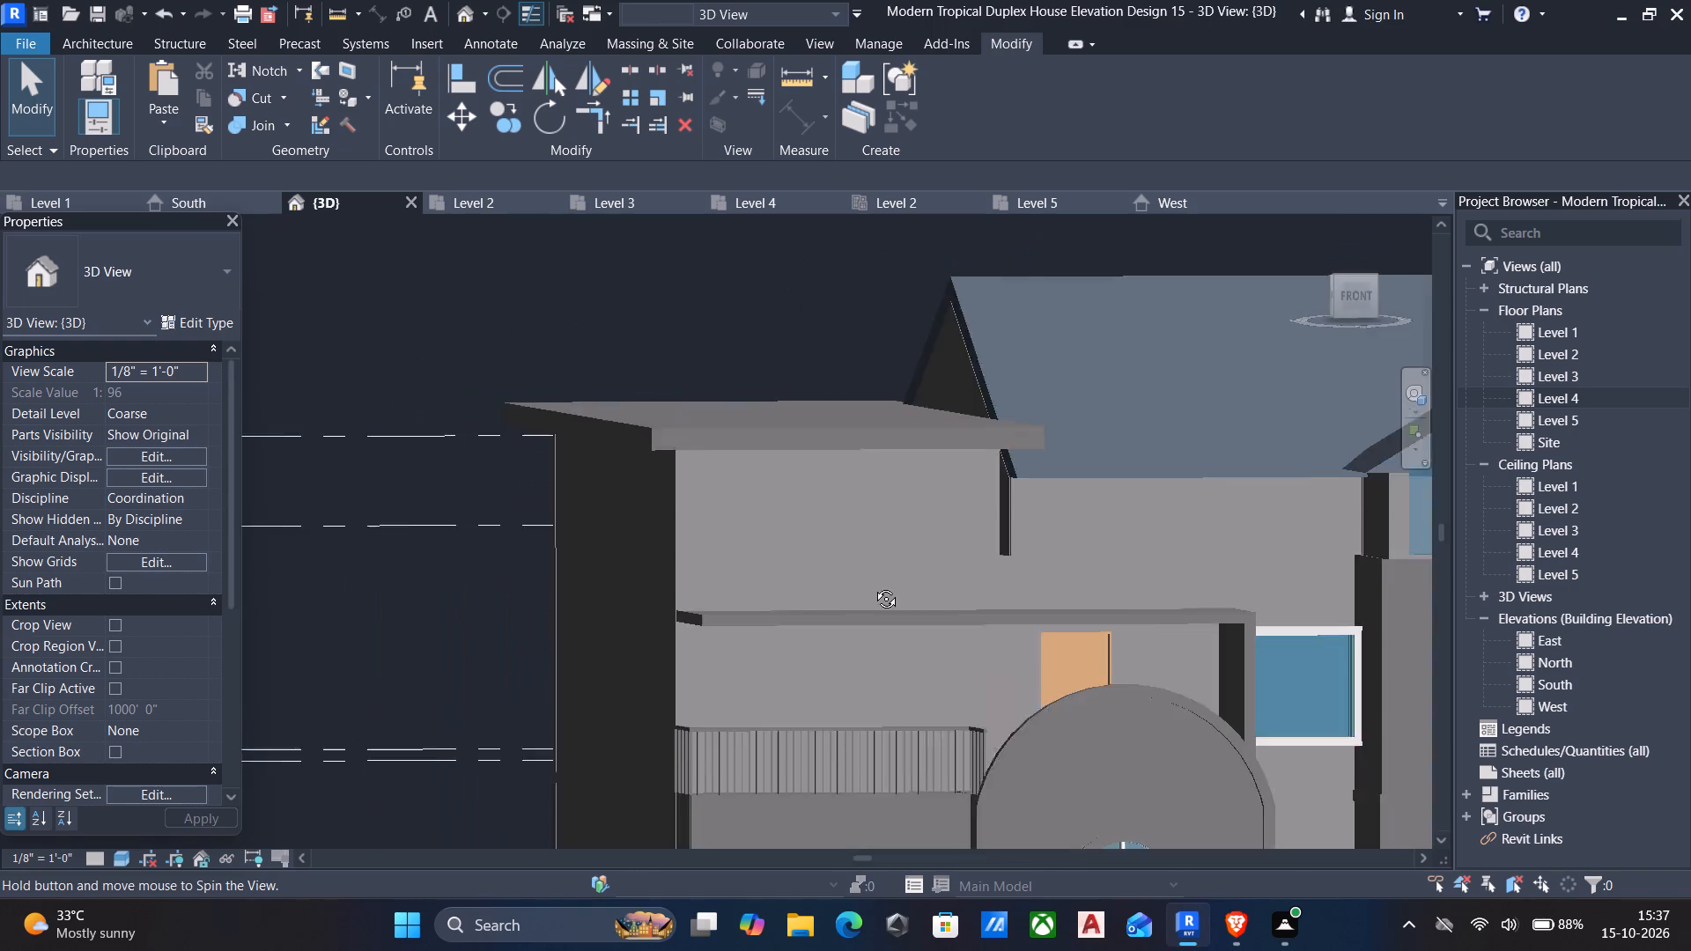
{"action": "middle_click_drag", "start_coordinate": [873, 586], "coordinate": [859, 605], "text": "shift"}
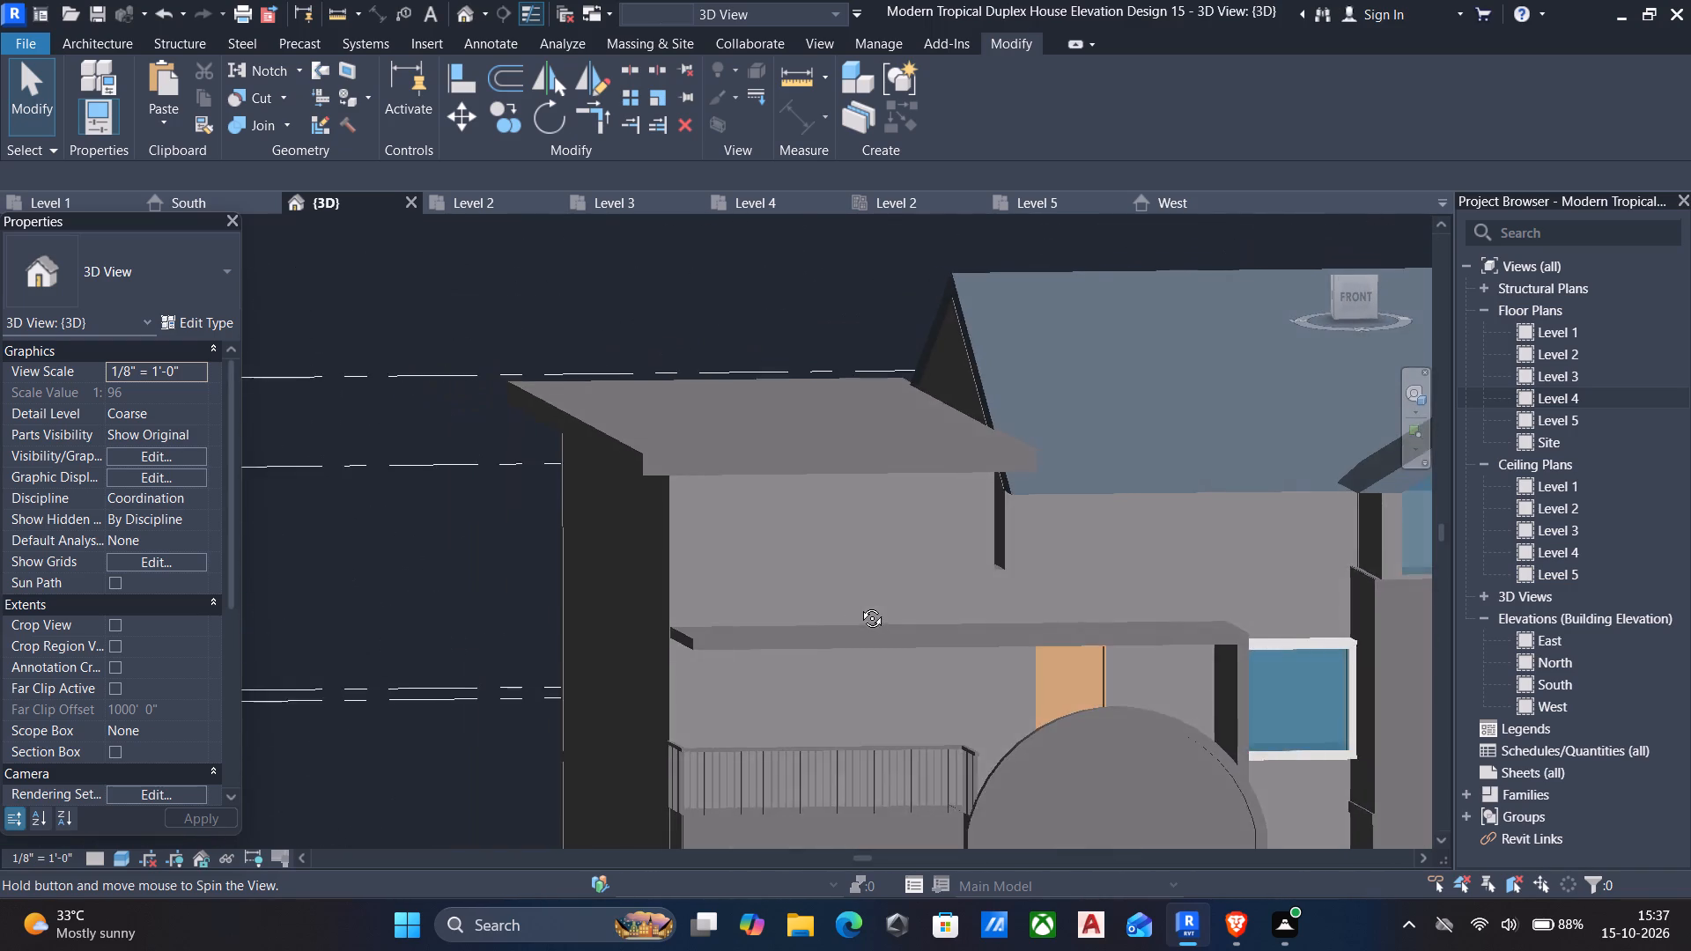
{"action": "middle_click_drag", "start_coordinate": [859, 605], "coordinate": [859, 580], "text": "shift"}
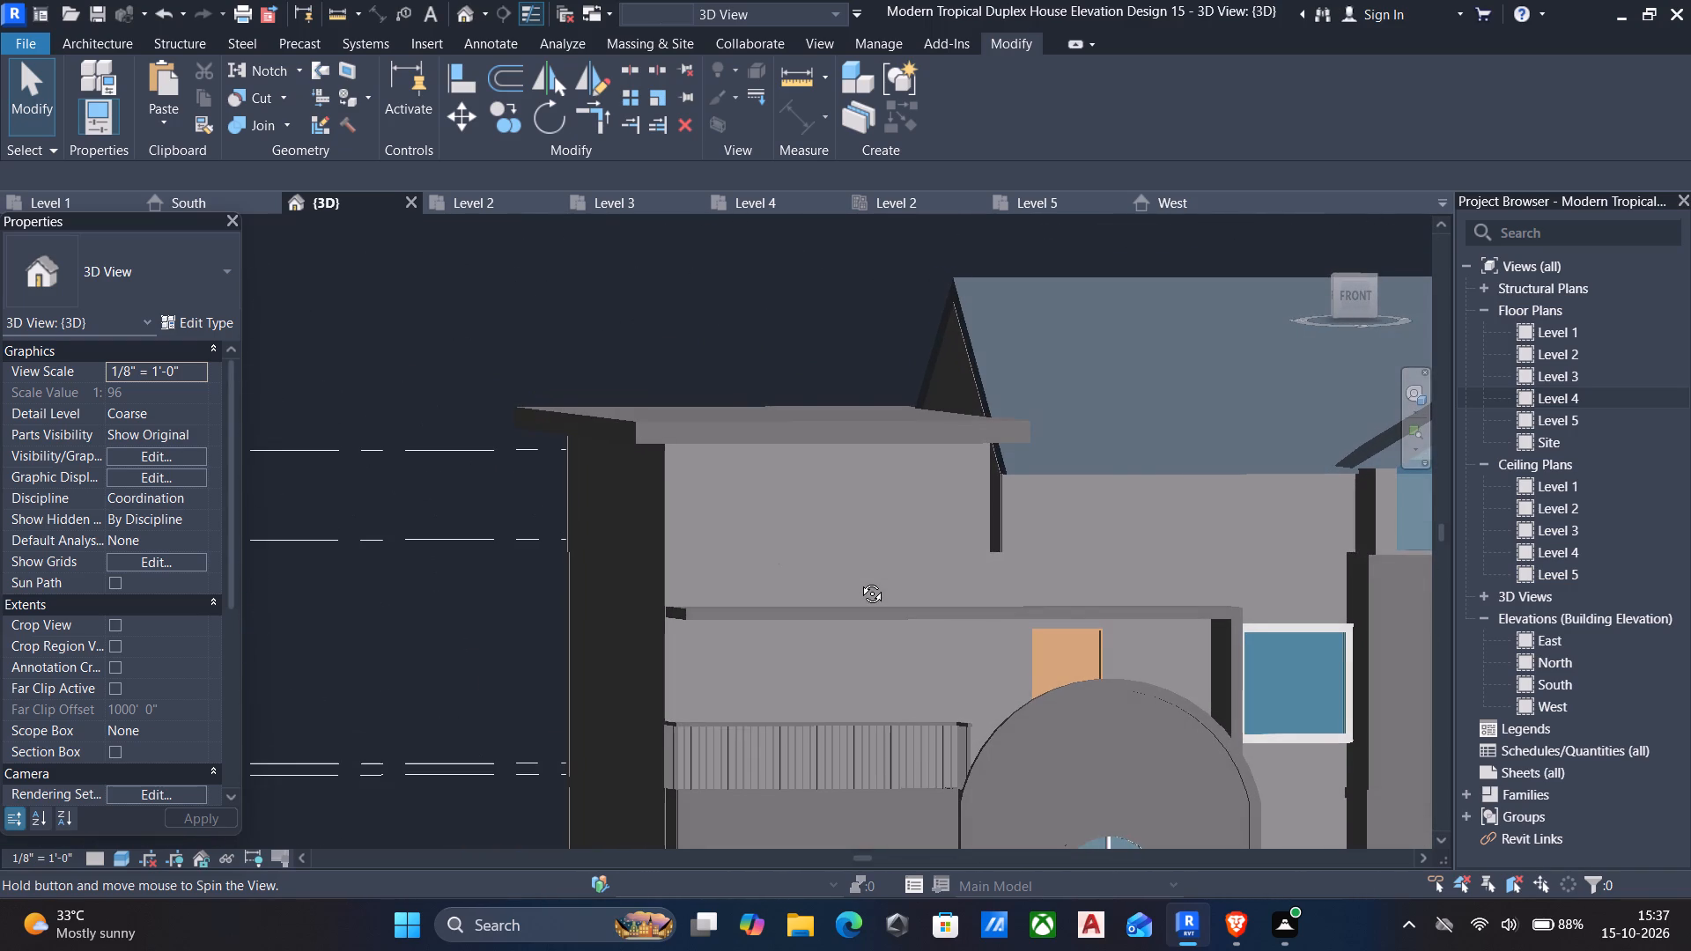
{"action": "middle_click_drag", "start_coordinate": [859, 580], "coordinate": [831, 593], "text": "shift"}
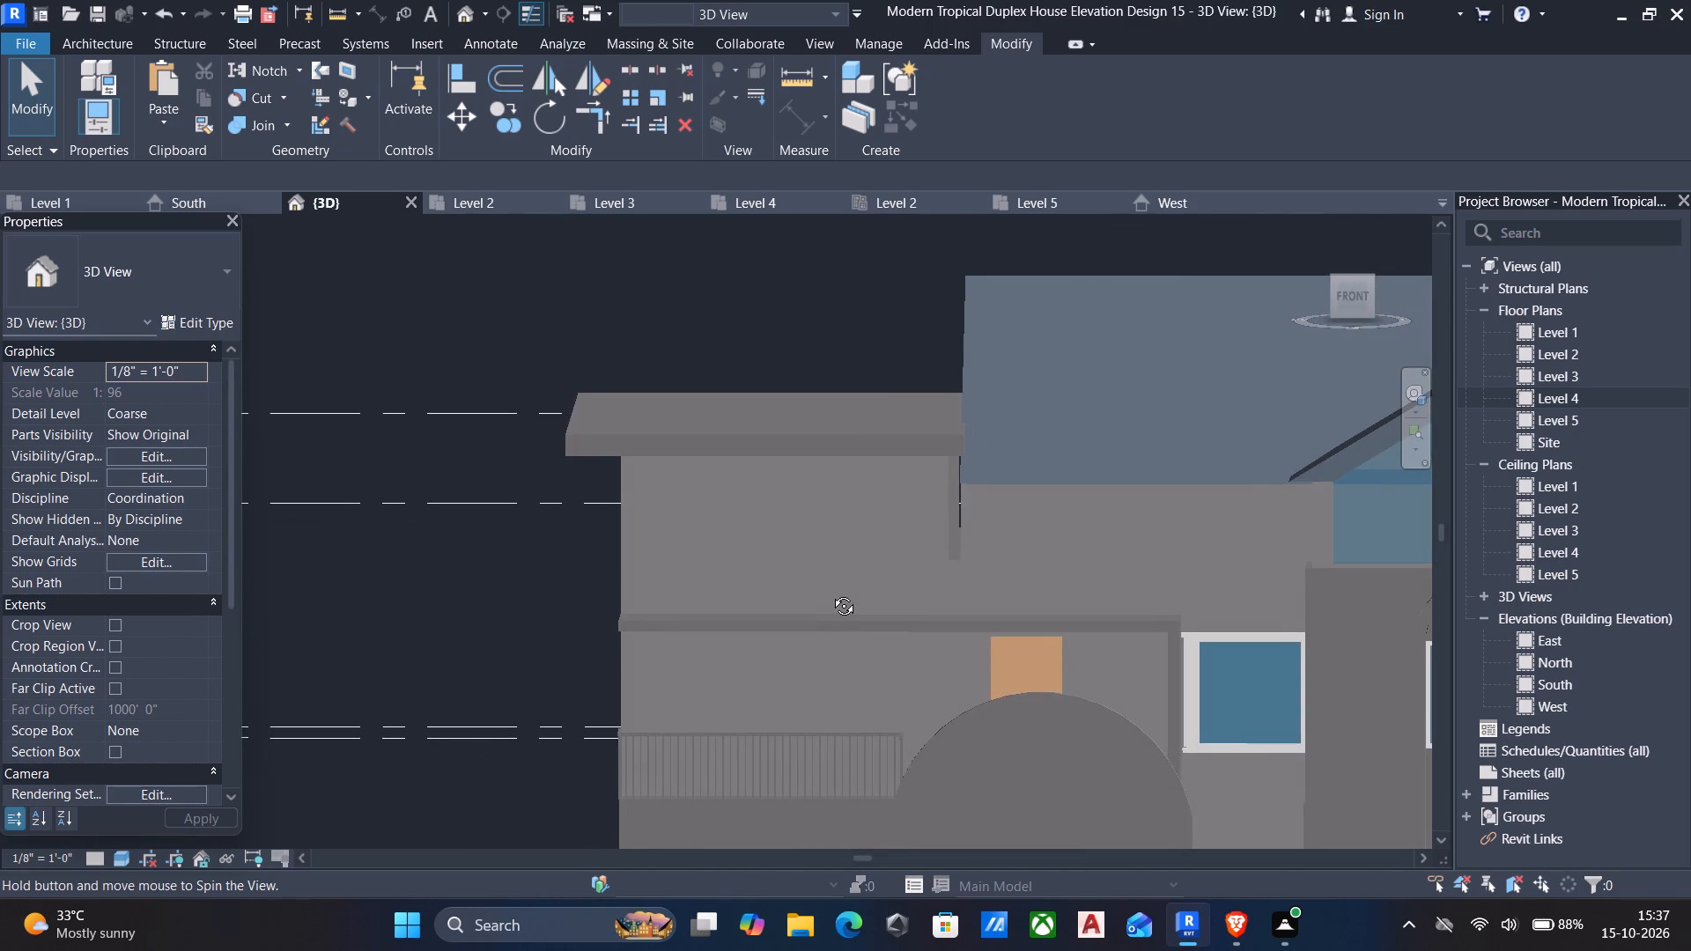
{"action": "middle_click_drag", "start_coordinate": [831, 593], "coordinate": [845, 558], "text": "shift"}
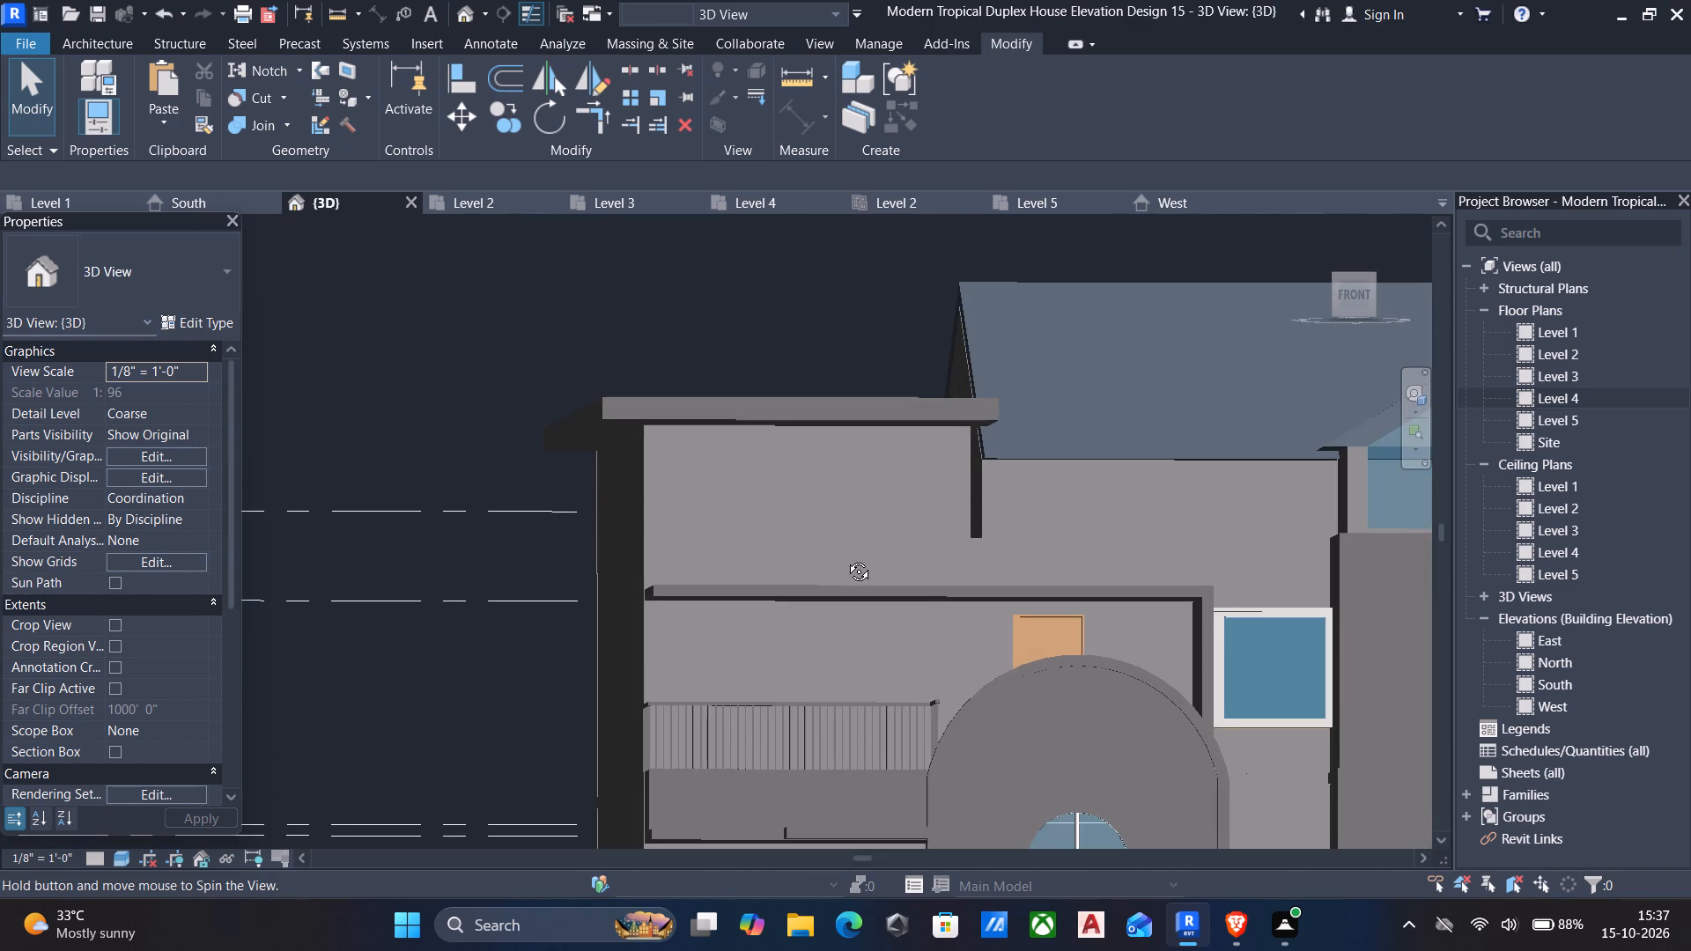
{"action": "middle_click_drag", "start_coordinate": [845, 558], "coordinate": [840, 558], "text": "shift"}
{"action": "scroll", "coordinate": [878, 569], "scroll_direction": "down", "scroll_amount": 4}
{"action": "middle_click_drag", "start_coordinate": [892, 599], "coordinate": [940, 659]}
{"action": "middle_click_drag", "start_coordinate": [951, 649], "coordinate": [568, 534]}
{"action": "middle_click_drag", "start_coordinate": [591, 579], "coordinate": [657, 632]}
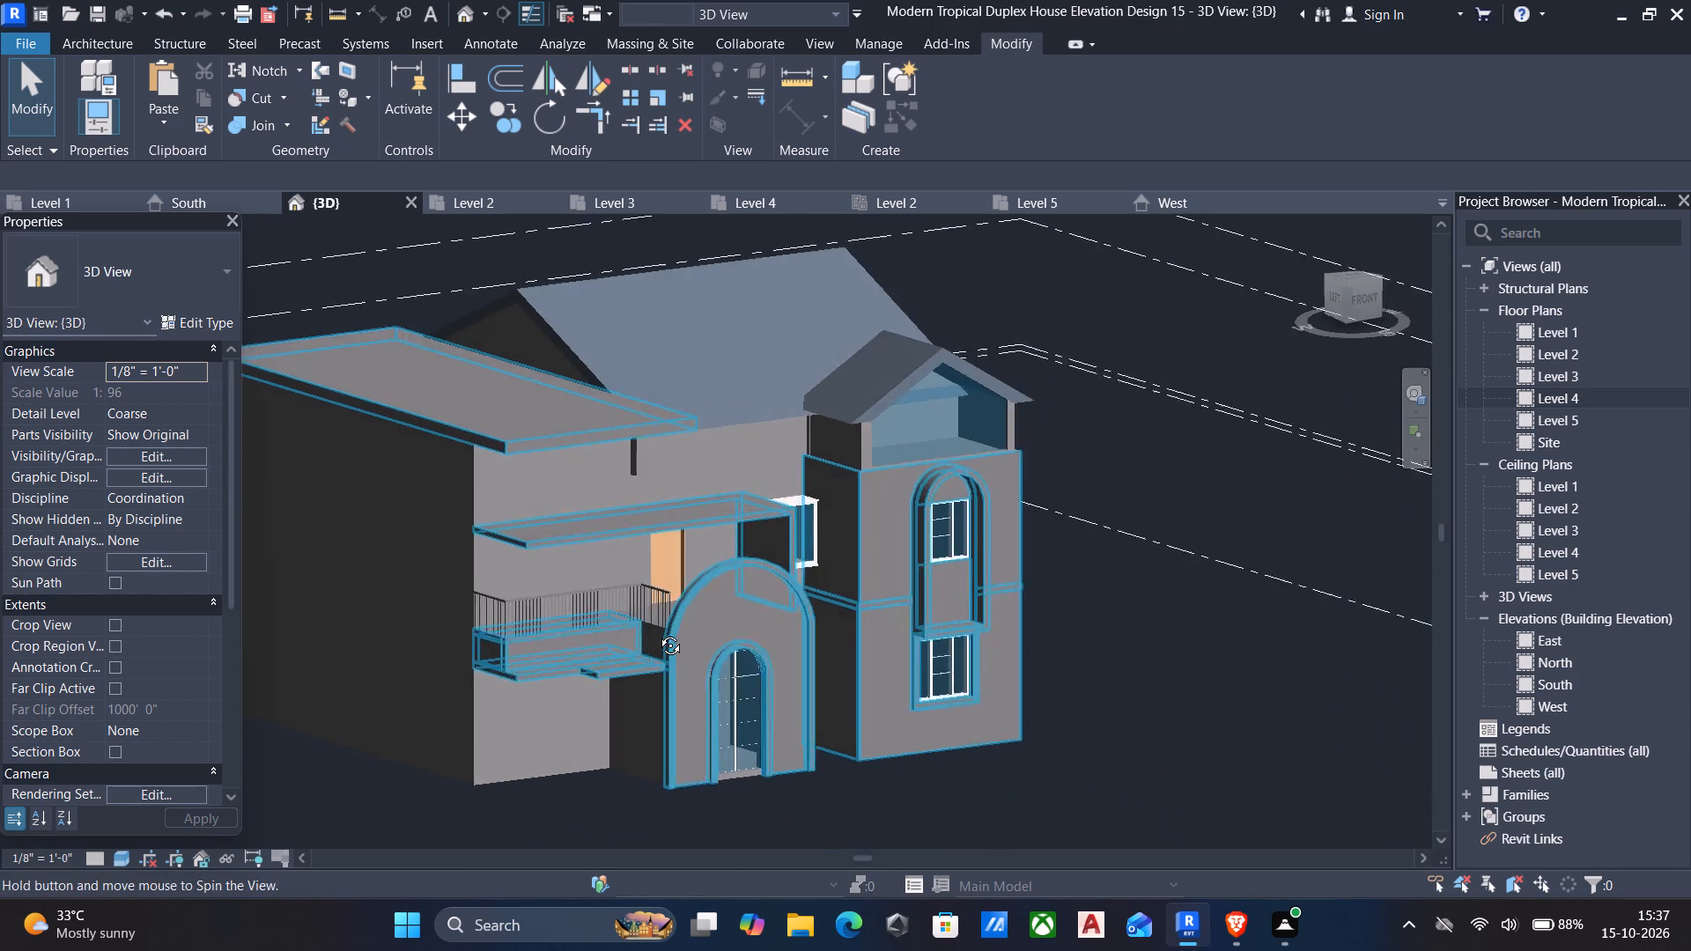
{"action": "middle_click_drag", "start_coordinate": [657, 632], "coordinate": [332, 633]}
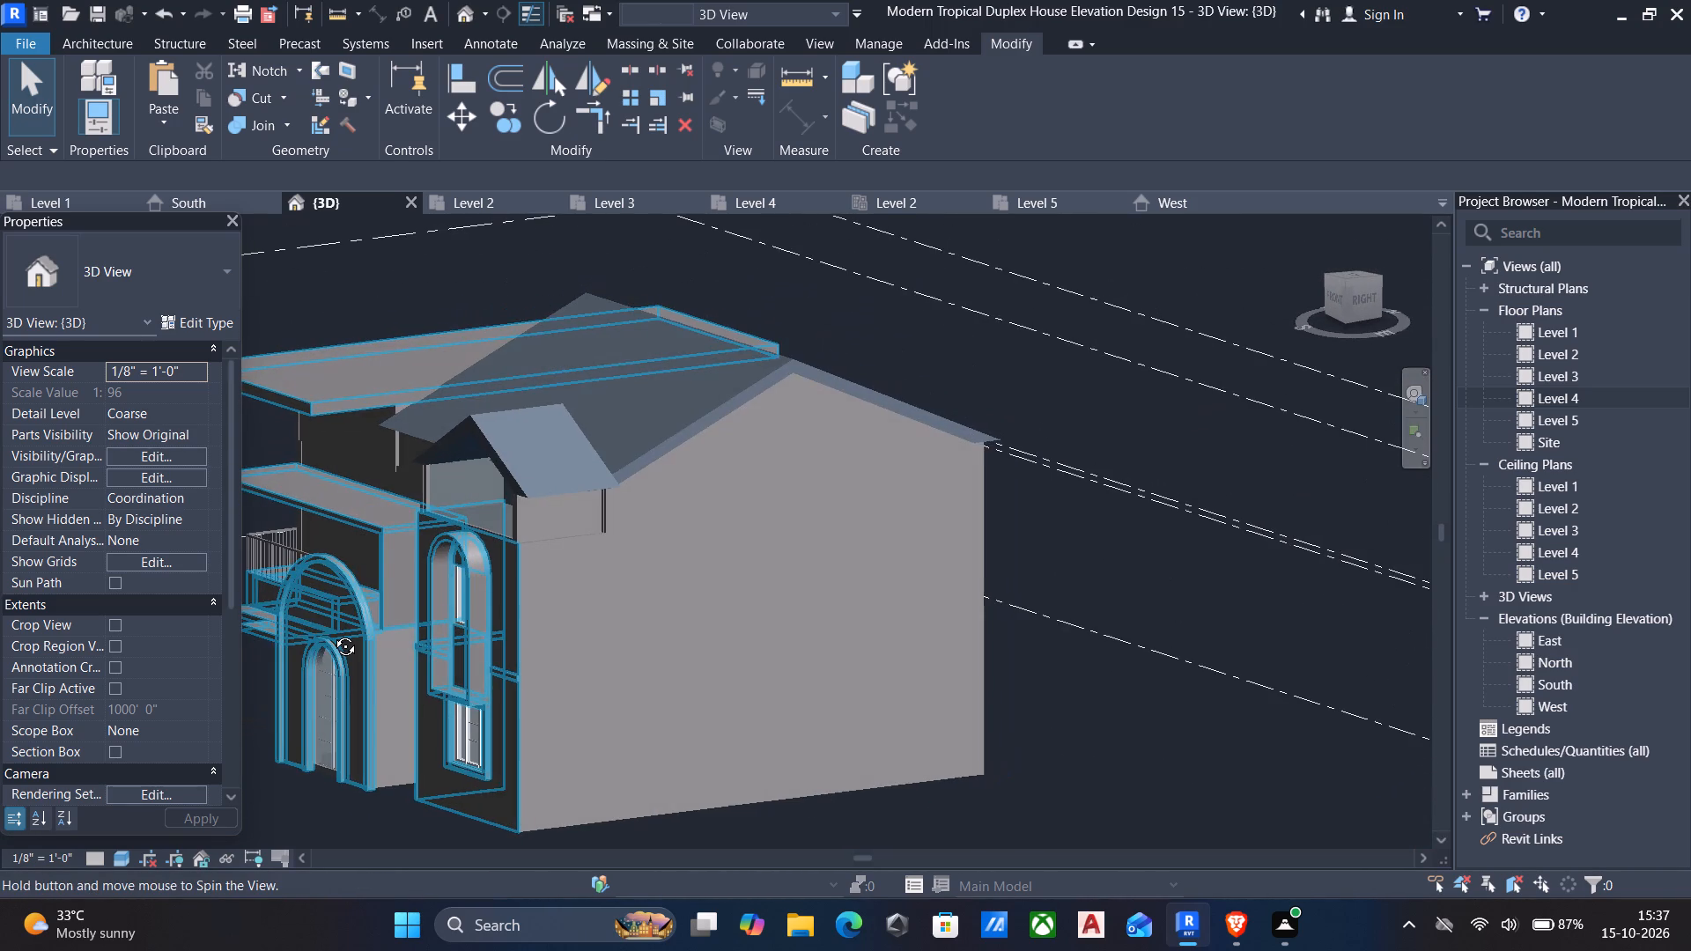
{"action": "middle_click_drag", "start_coordinate": [332, 633], "coordinate": [368, 574]}
{"action": "scroll", "coordinate": [839, 402], "scroll_direction": "up", "scroll_amount": 4}
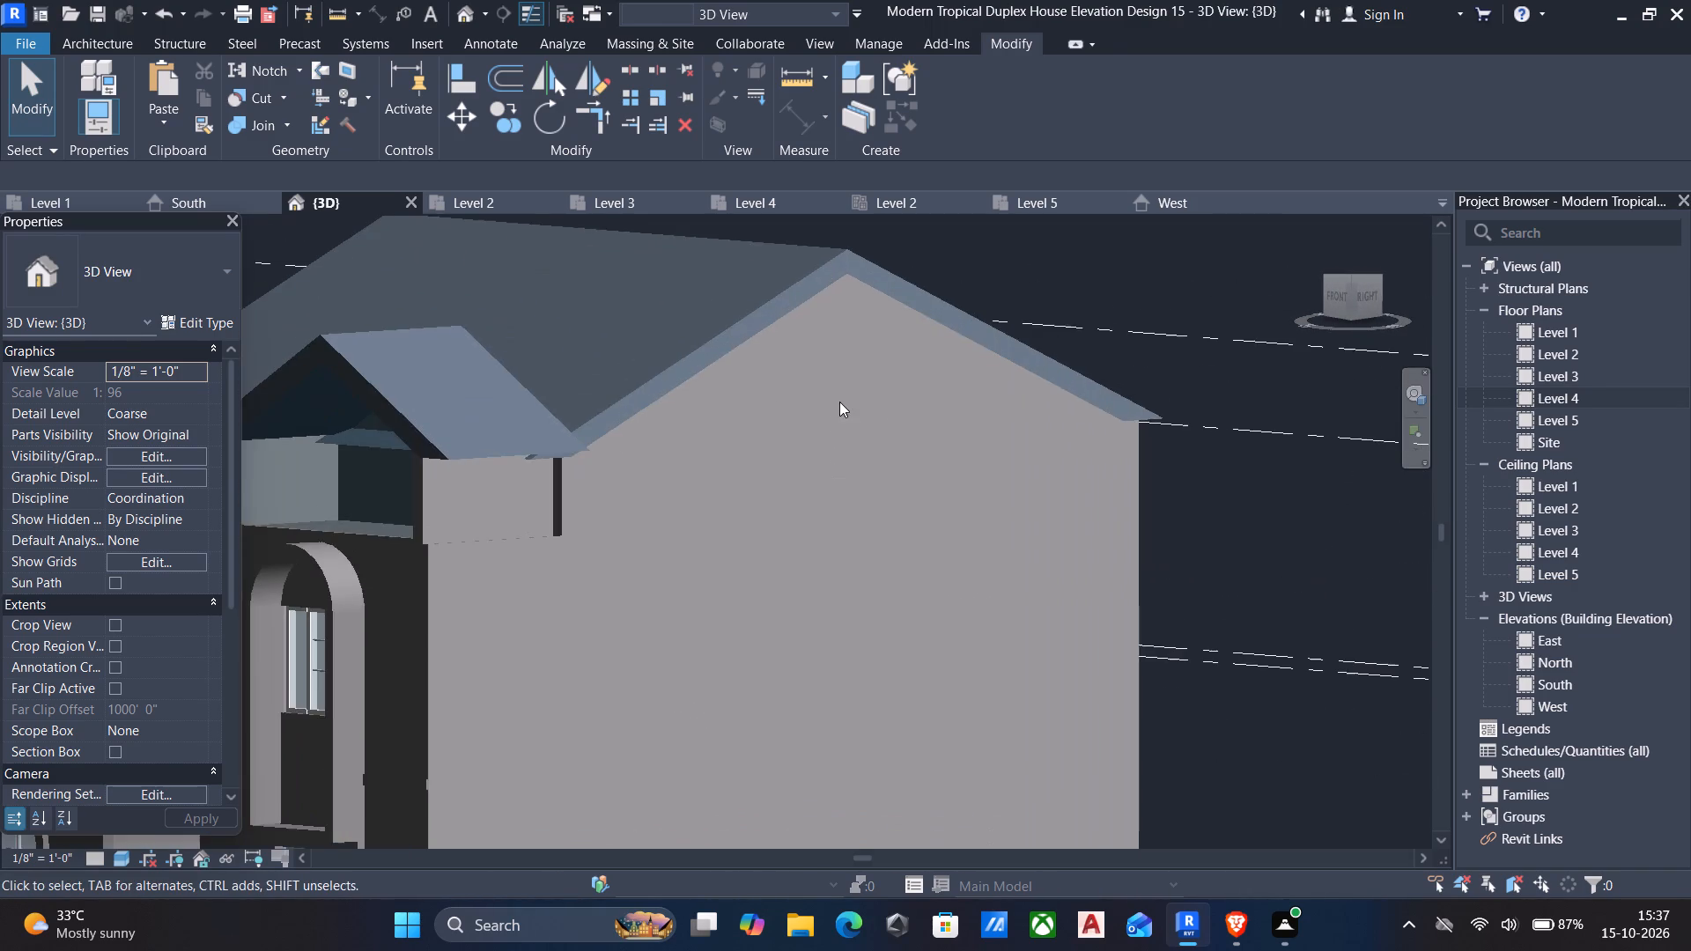
{"action": "scroll", "coordinate": [604, 522], "scroll_direction": "up", "scroll_amount": 6}
{"action": "middle_click_drag", "start_coordinate": [492, 525], "coordinate": [575, 512]}
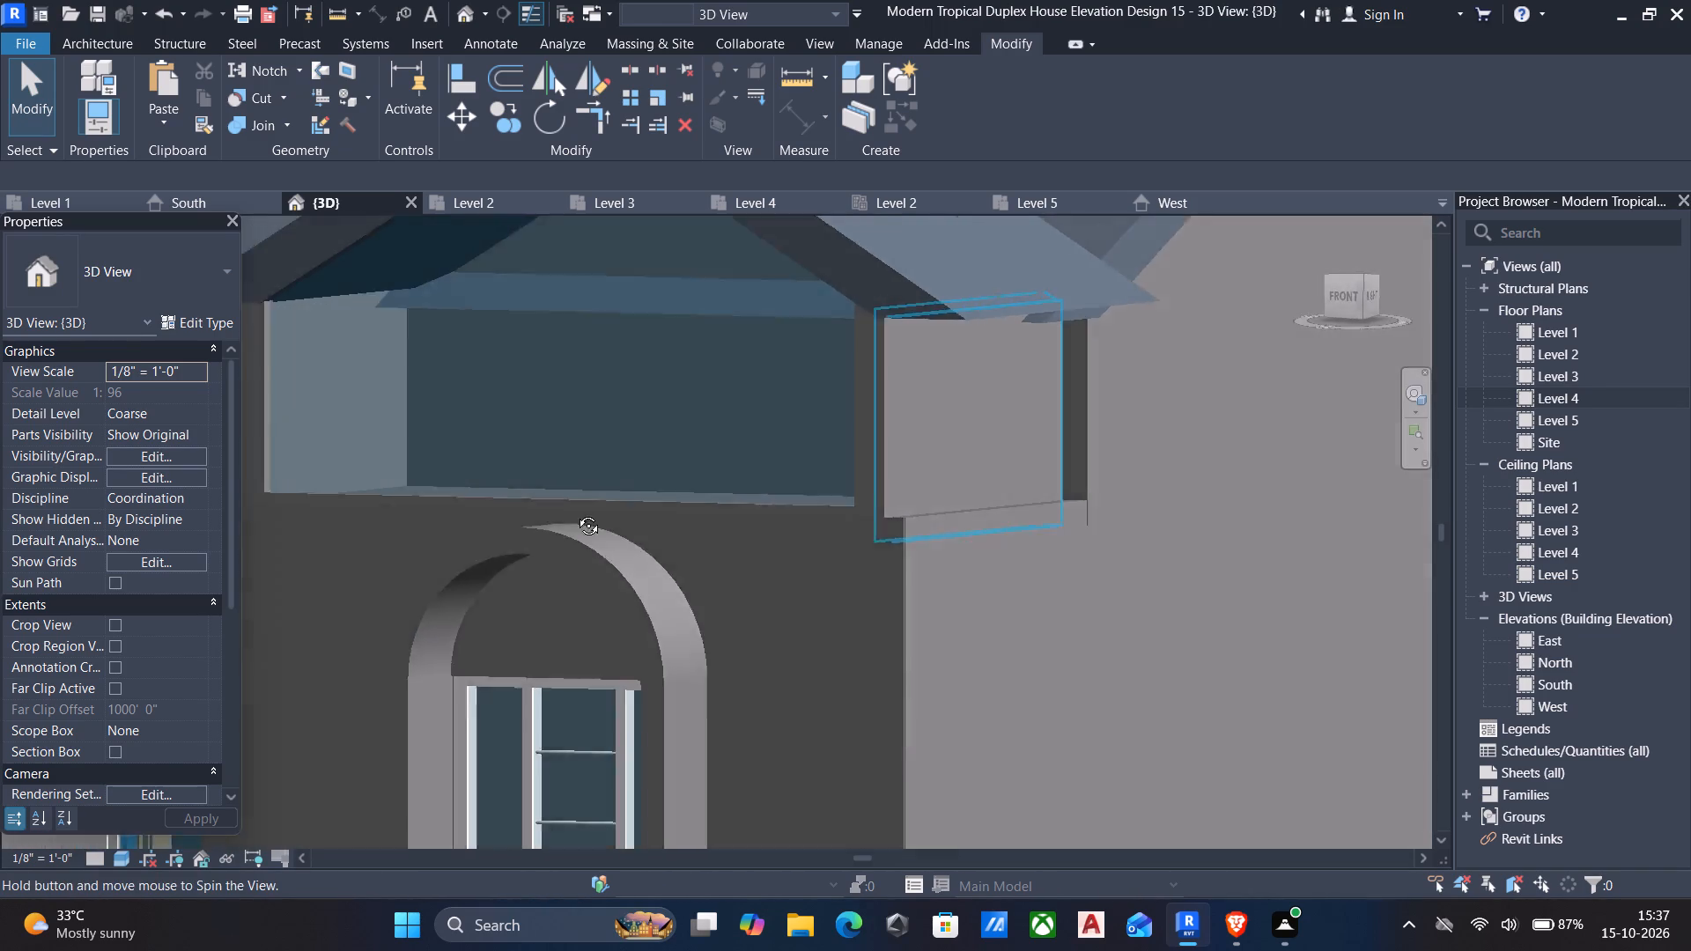
{"action": "middle_click_drag", "start_coordinate": [575, 512], "coordinate": [613, 582]}
{"action": "scroll", "coordinate": [613, 582], "scroll_direction": "down", "scroll_amount": 3}
{"action": "middle_click_drag", "start_coordinate": [736, 600], "coordinate": [733, 600]}
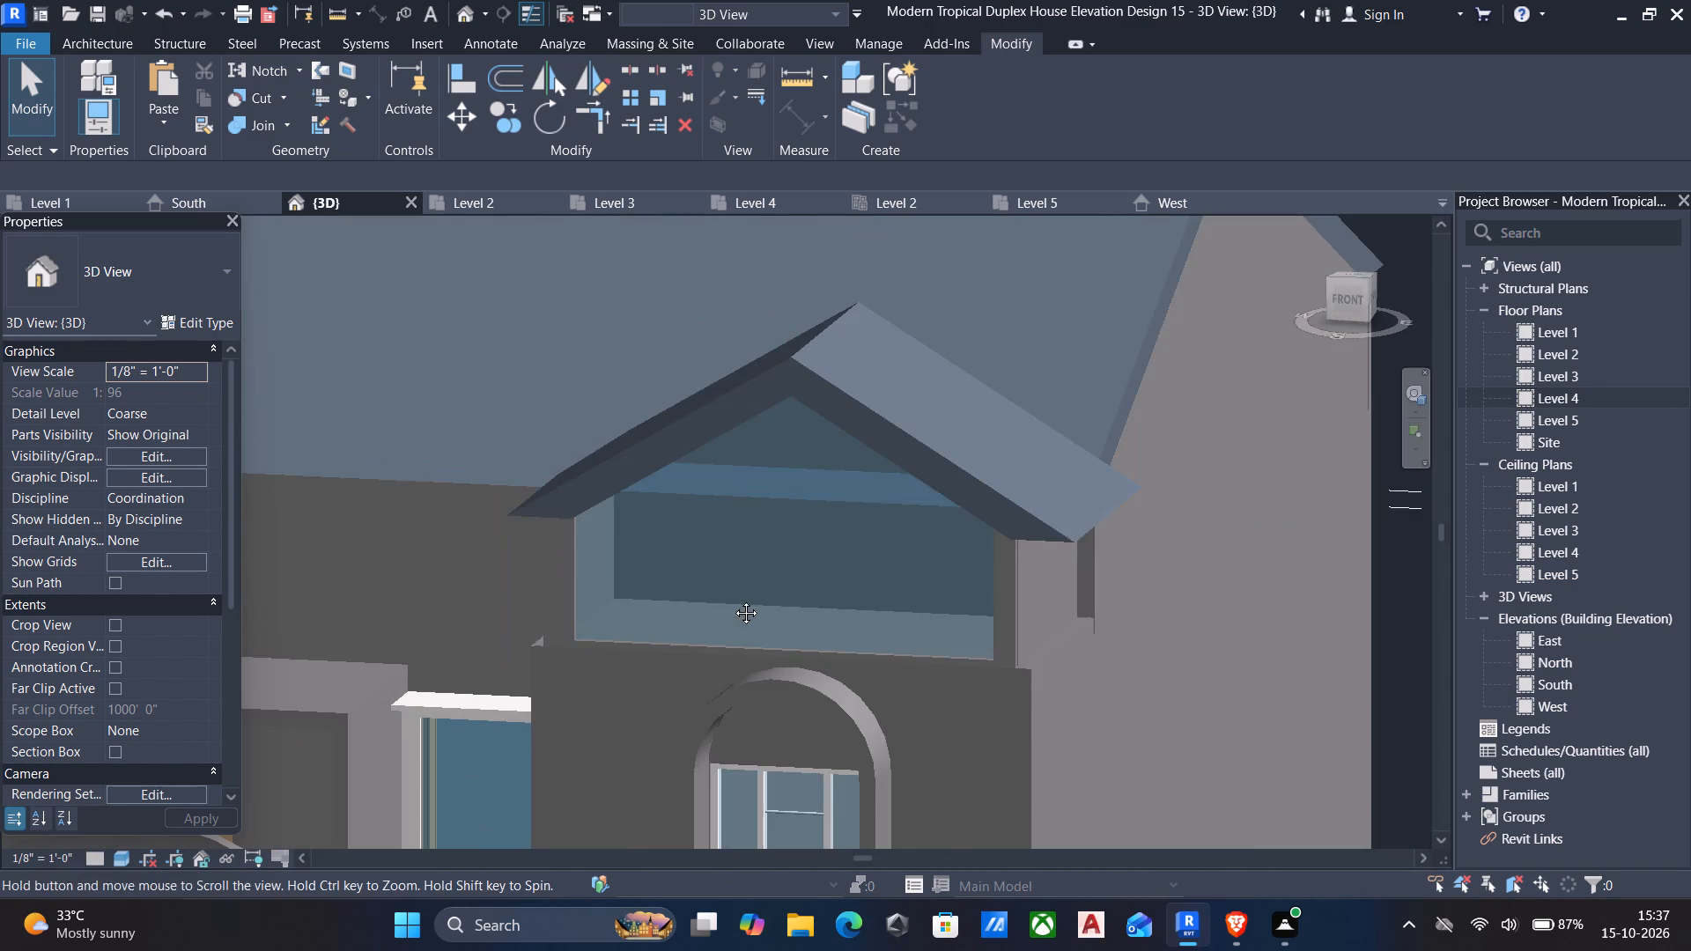
{"action": "middle_click_drag", "start_coordinate": [733, 600], "coordinate": [680, 518]}
{"action": "scroll", "coordinate": [992, 563], "scroll_direction": "down", "scroll_amount": 1}
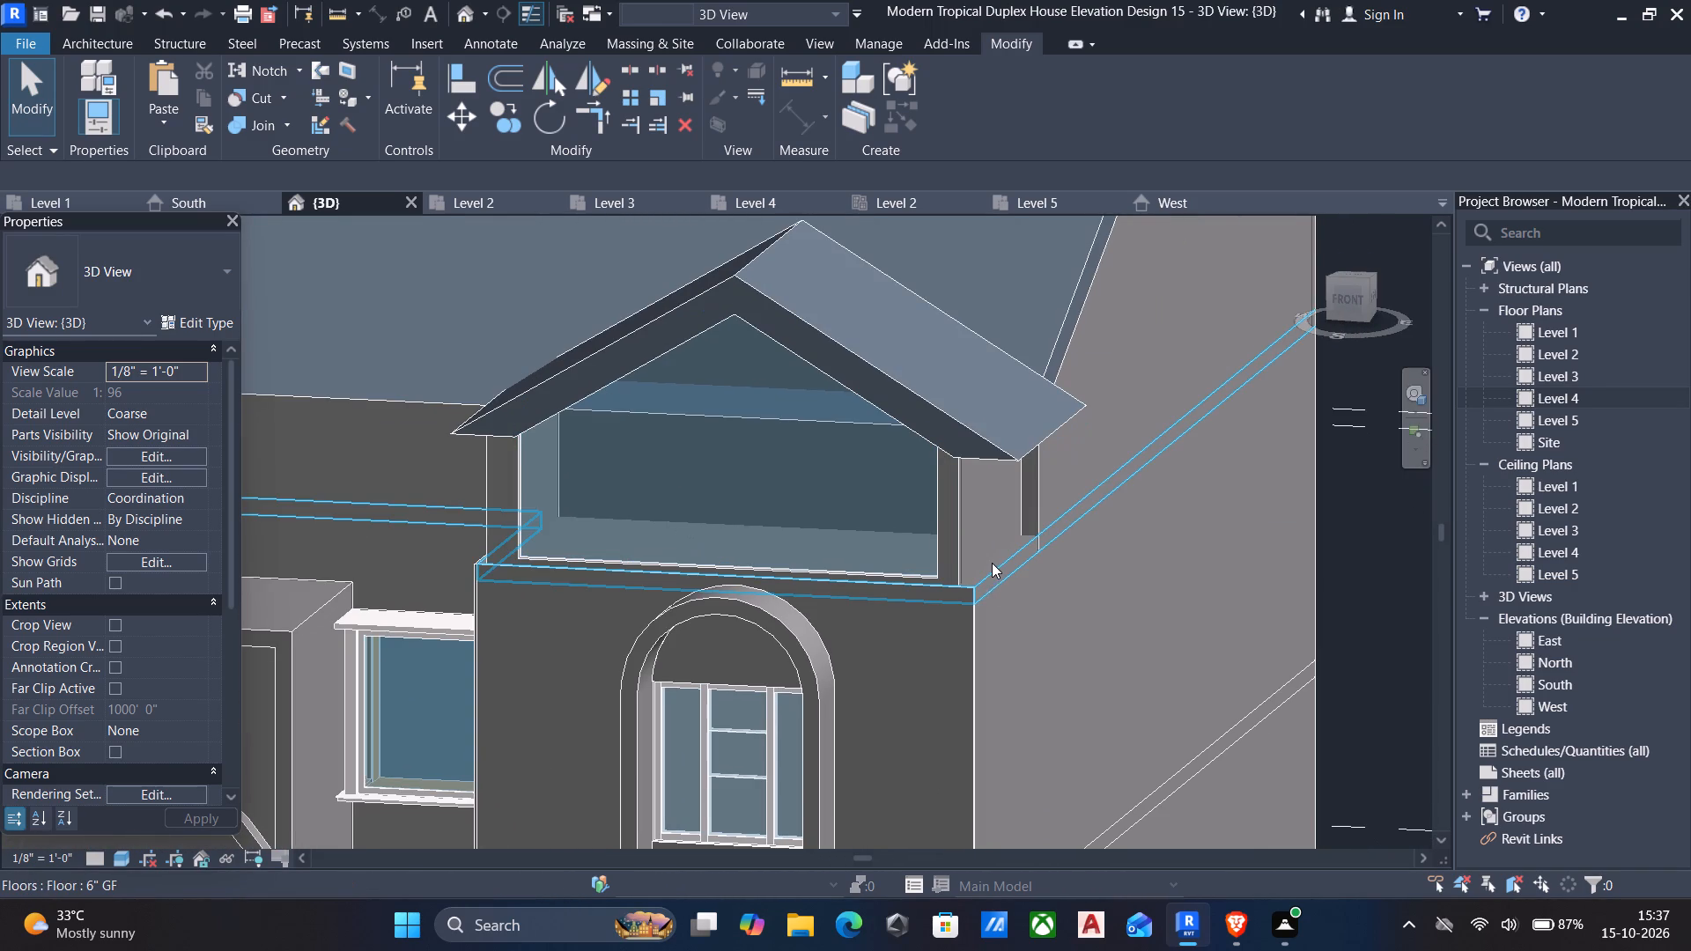
{"action": "scroll", "coordinate": [992, 563], "scroll_direction": "down", "scroll_amount": 1}
{"action": "middle_click_drag", "start_coordinate": [976, 568], "coordinate": [875, 577], "text": "shift"}
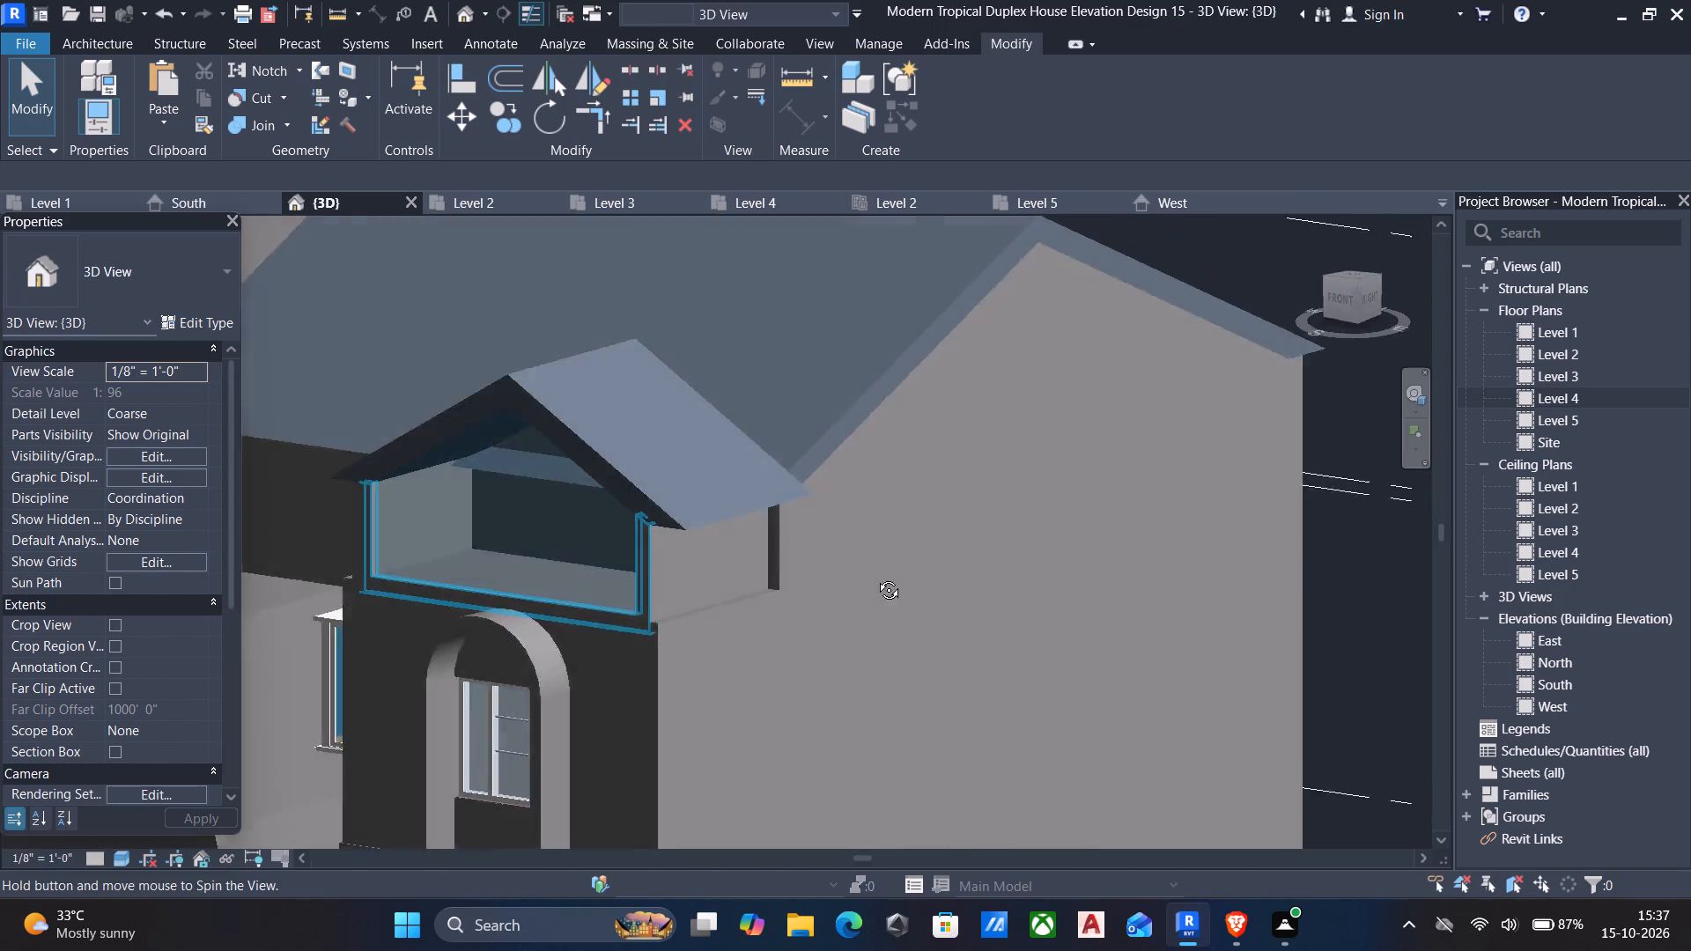
{"action": "middle_click_drag", "start_coordinate": [875, 577], "coordinate": [956, 569], "text": "shift"}
{"action": "scroll", "coordinate": [961, 571], "scroll_direction": "down", "scroll_amount": 6, "text": "shift"}
{"action": "middle_click_drag", "start_coordinate": [946, 573], "coordinate": [1051, 549], "text": "shift"}
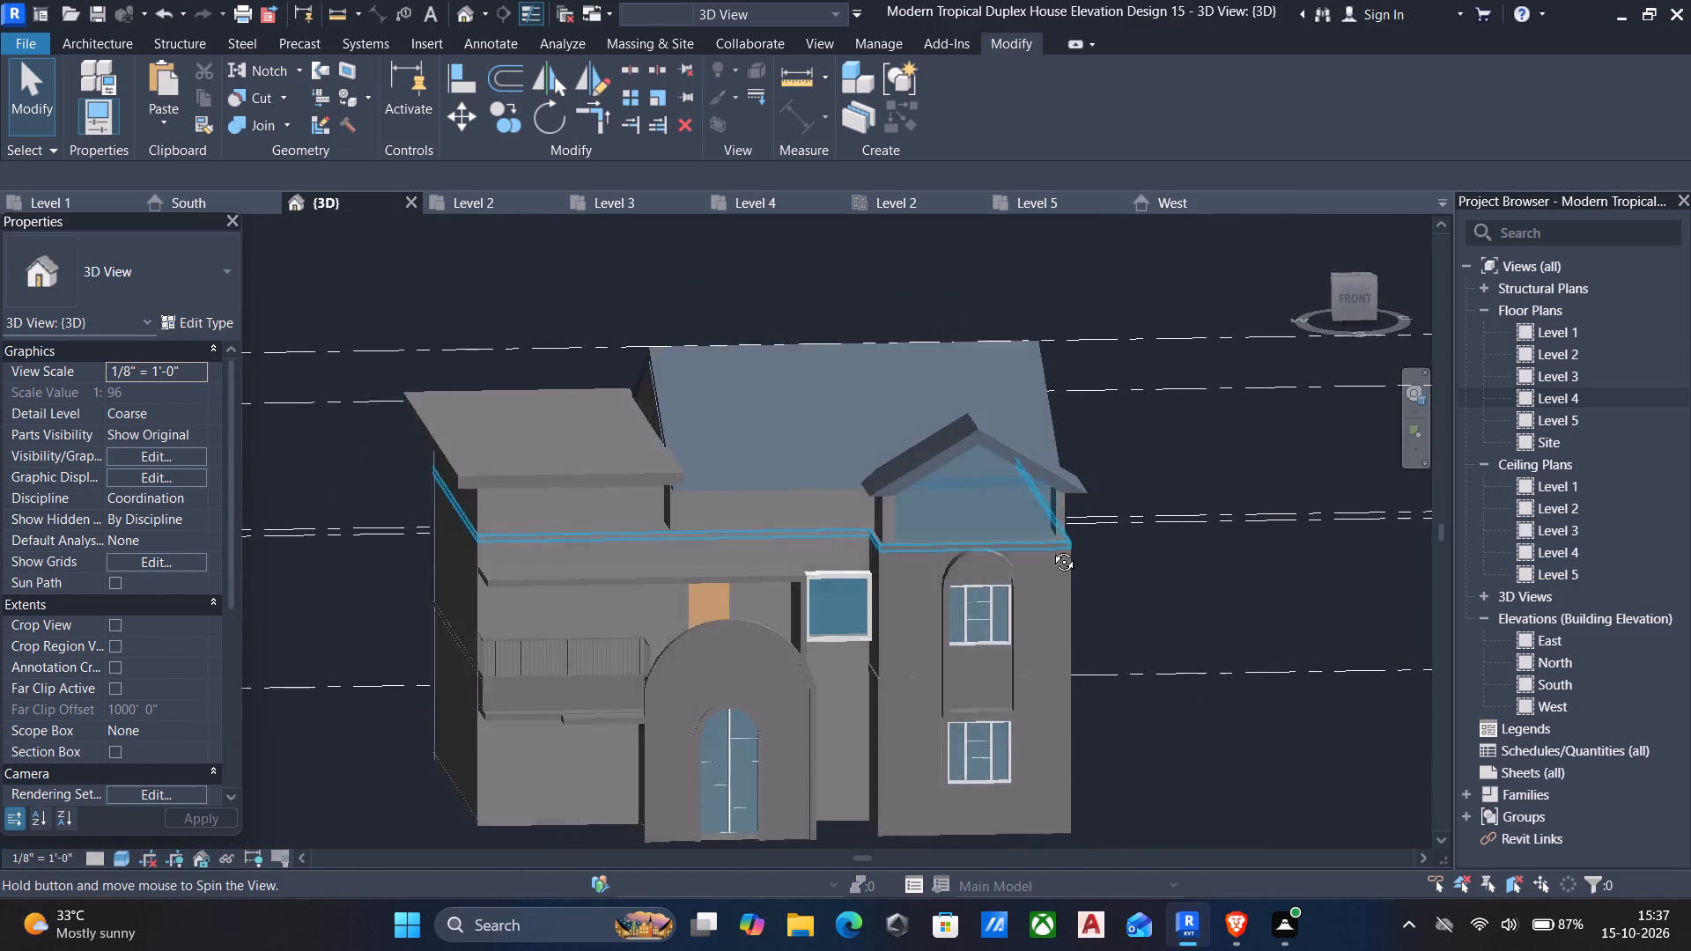
{"action": "middle_click_drag", "start_coordinate": [1051, 549], "coordinate": [1042, 552], "text": "shift"}
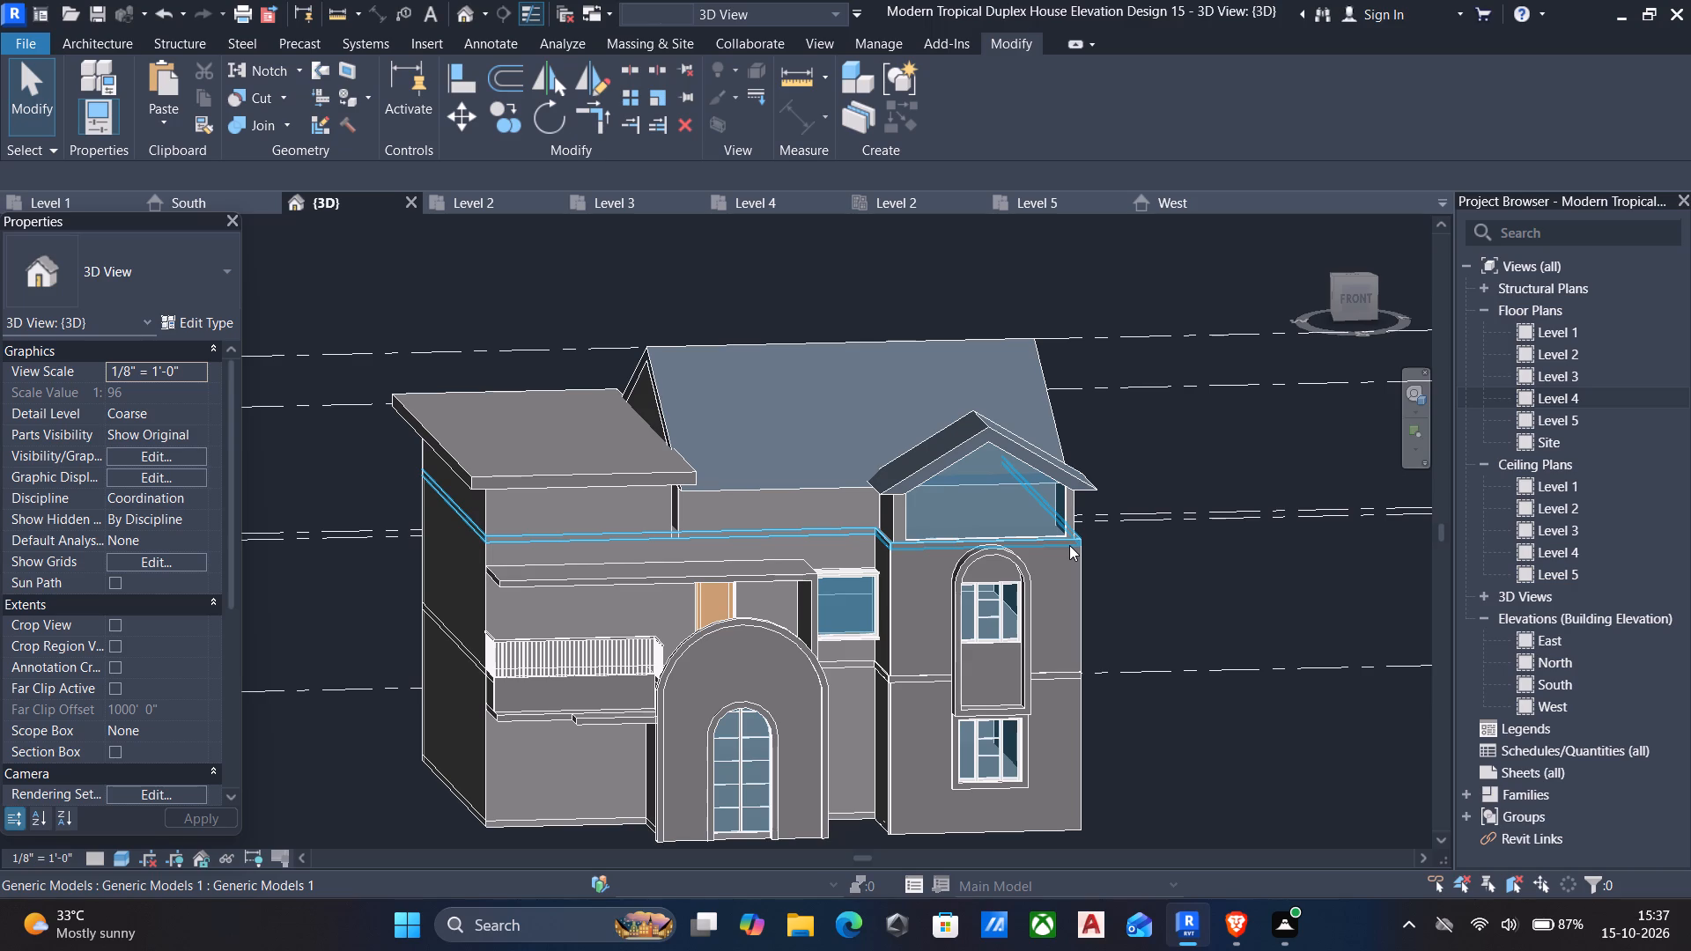
{"action": "scroll", "coordinate": [1017, 585], "scroll_direction": "down", "scroll_amount": 5}
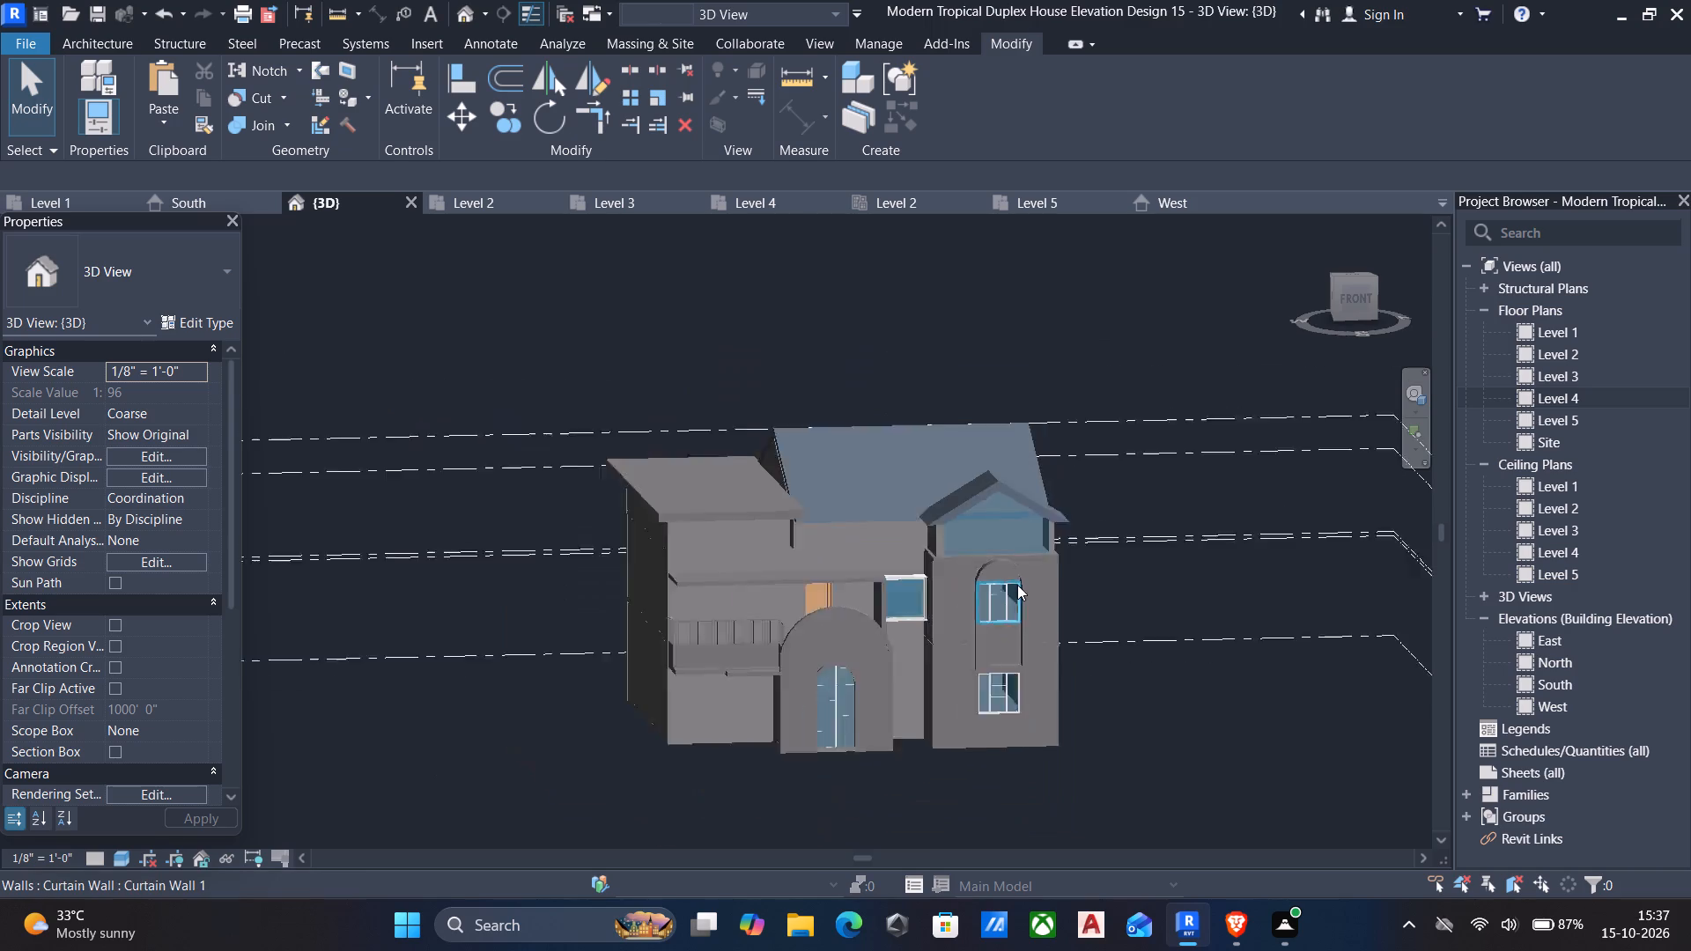
{"action": "middle_click_drag", "start_coordinate": [1016, 585], "coordinate": [896, 504]}
{"action": "scroll", "coordinate": [896, 502], "scroll_direction": "down", "scroll_amount": 5}
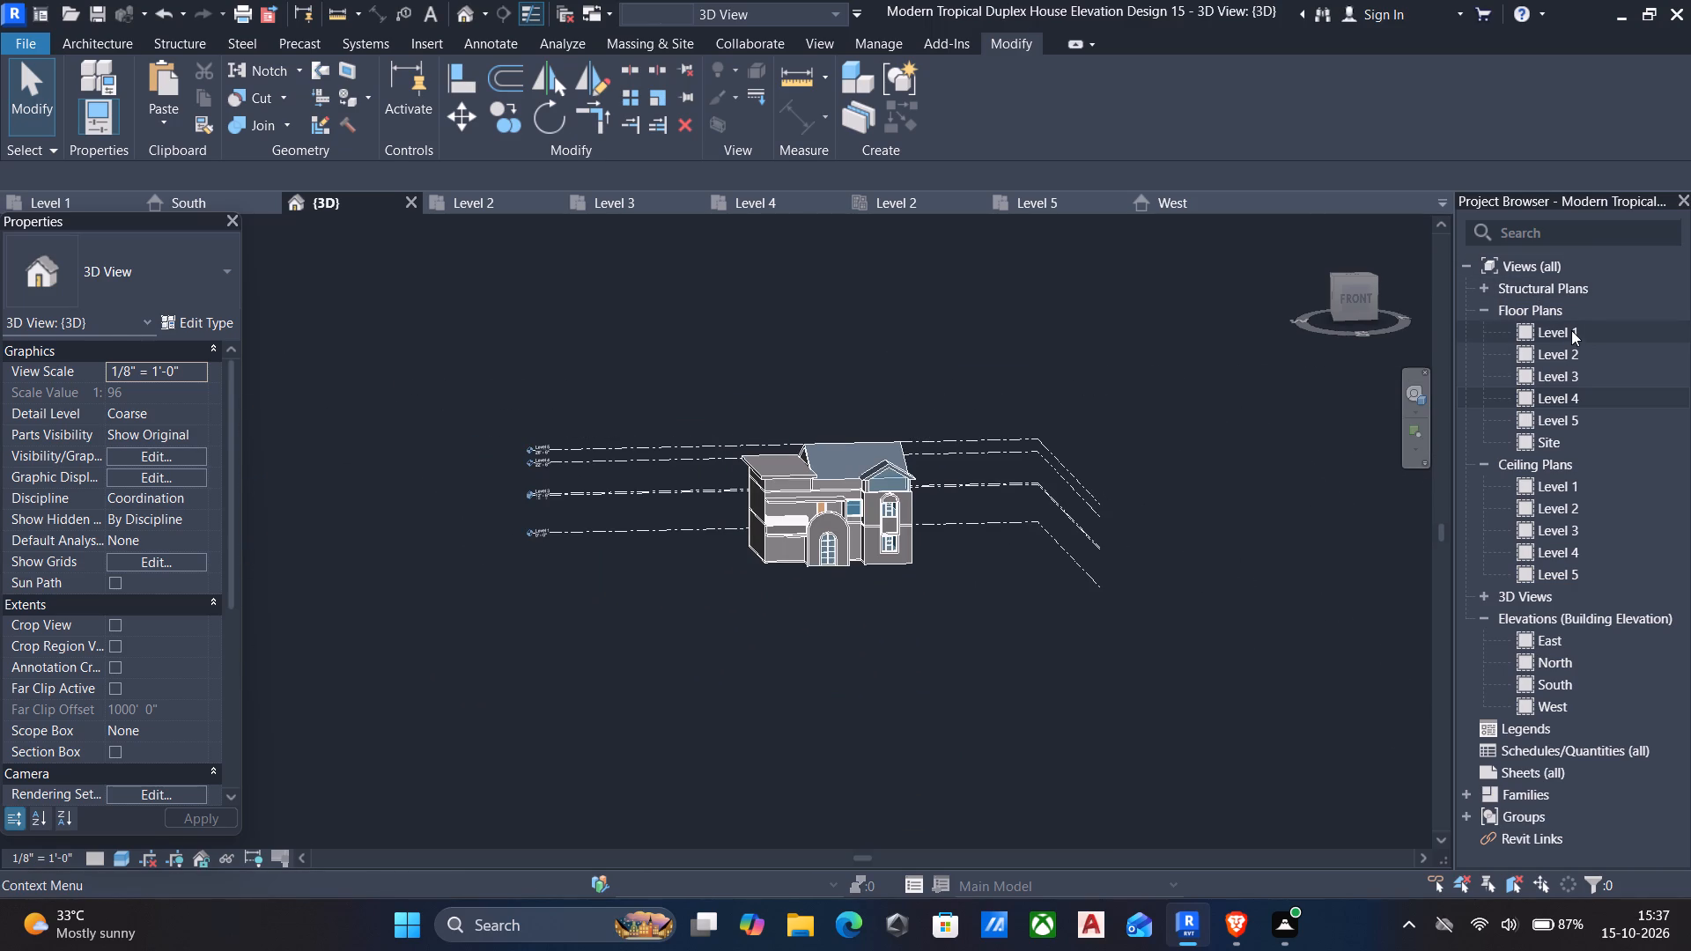
On the Level 1 plan, draw a separate rectangle of 9" walls about 48'-0" deep, east of the house beyond the elevation marker.
{"action": "left_click", "coordinate": [1571, 341]}
{"action": "left_click", "coordinate": [1571, 341]}
{"action": "double_click", "coordinate": [1571, 341]}
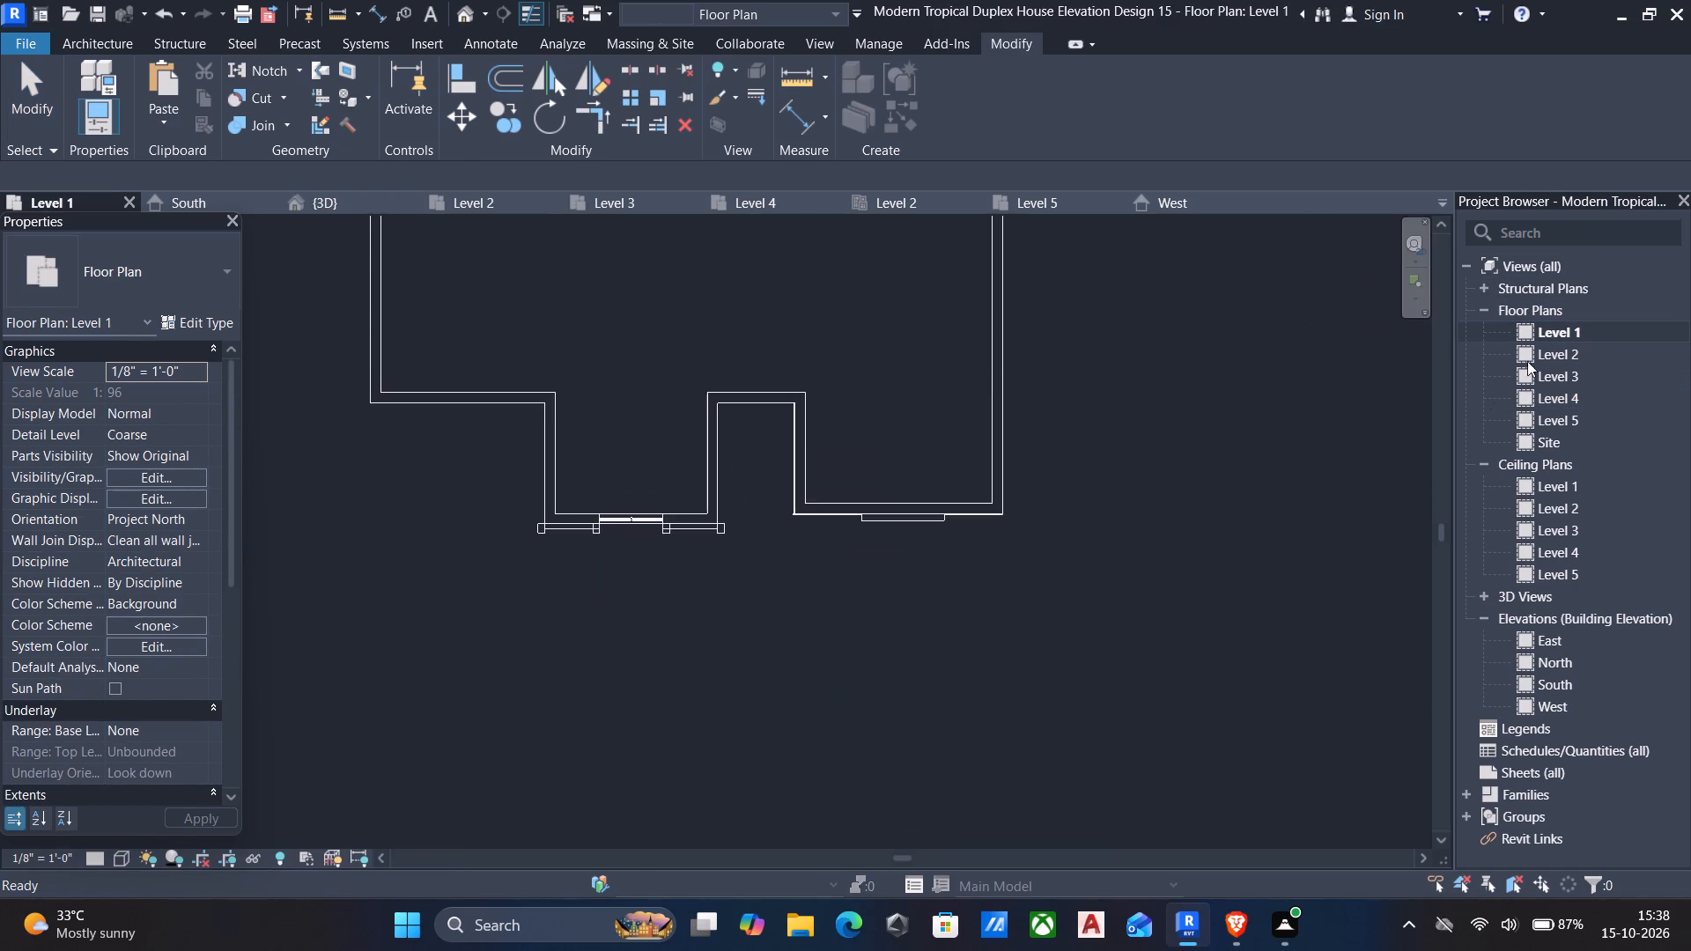
{"action": "scroll", "coordinate": [1104, 627], "scroll_direction": "down", "scroll_amount": 5}
{"action": "middle_click_drag", "start_coordinate": [1138, 538], "coordinate": [489, 543]}
{"action": "scroll", "coordinate": [1060, 534], "scroll_direction": "down", "scroll_amount": 5}
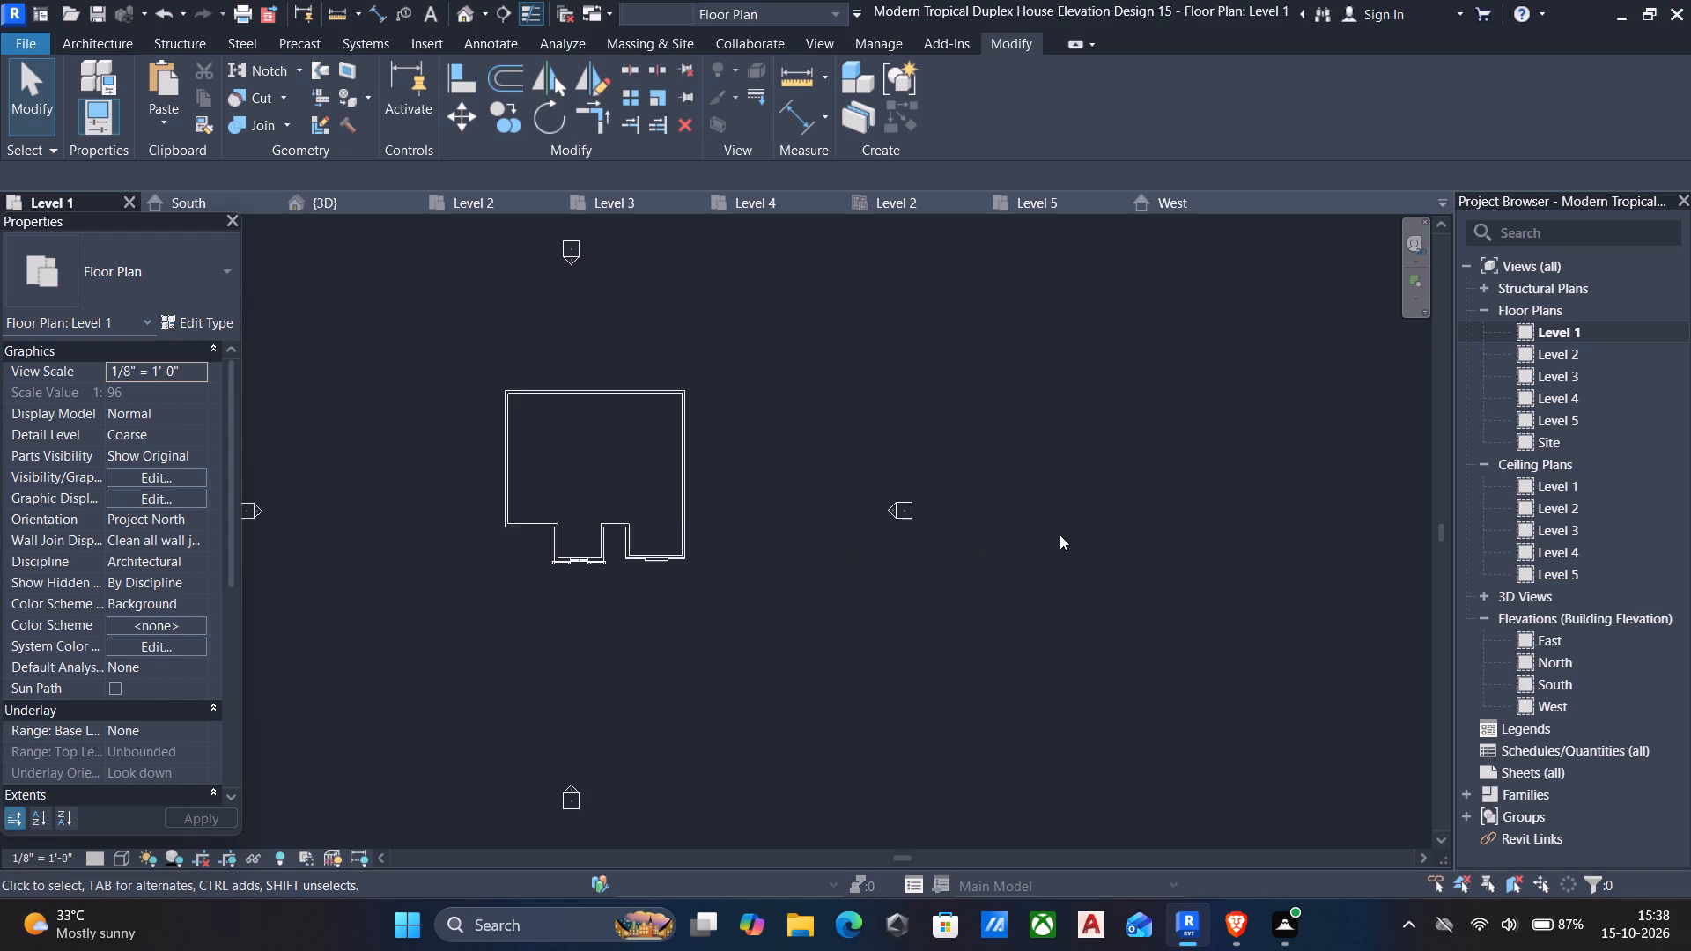
{"action": "type", "text": "wa"}
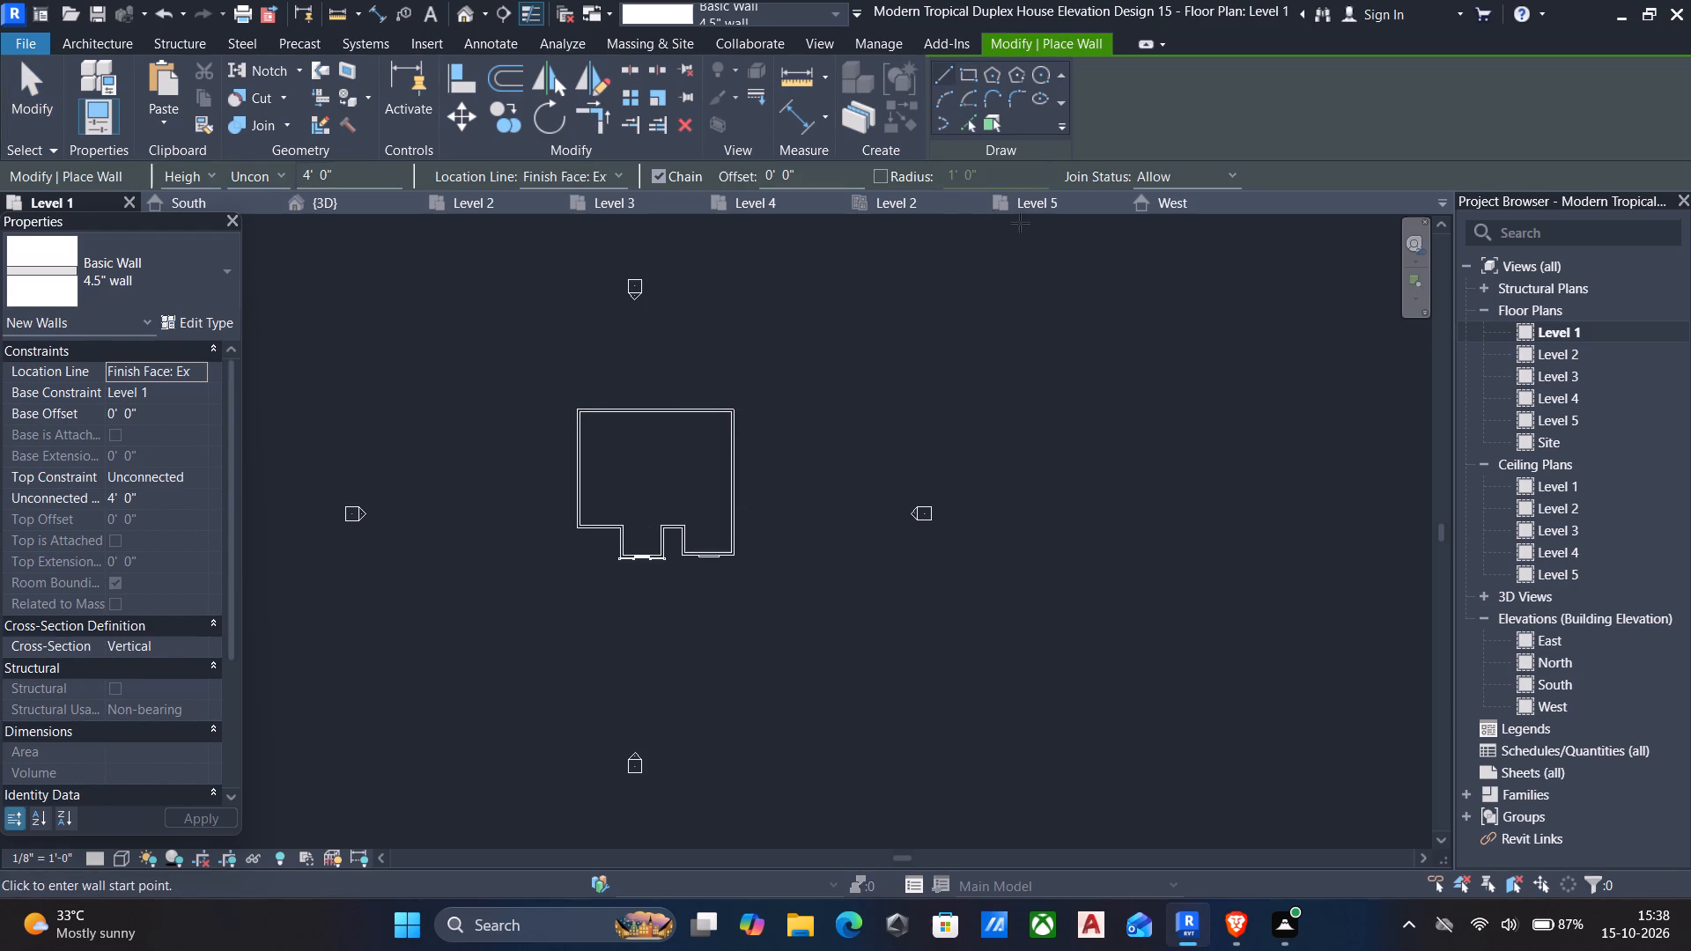
{"action": "left_click", "coordinate": [196, 284]}
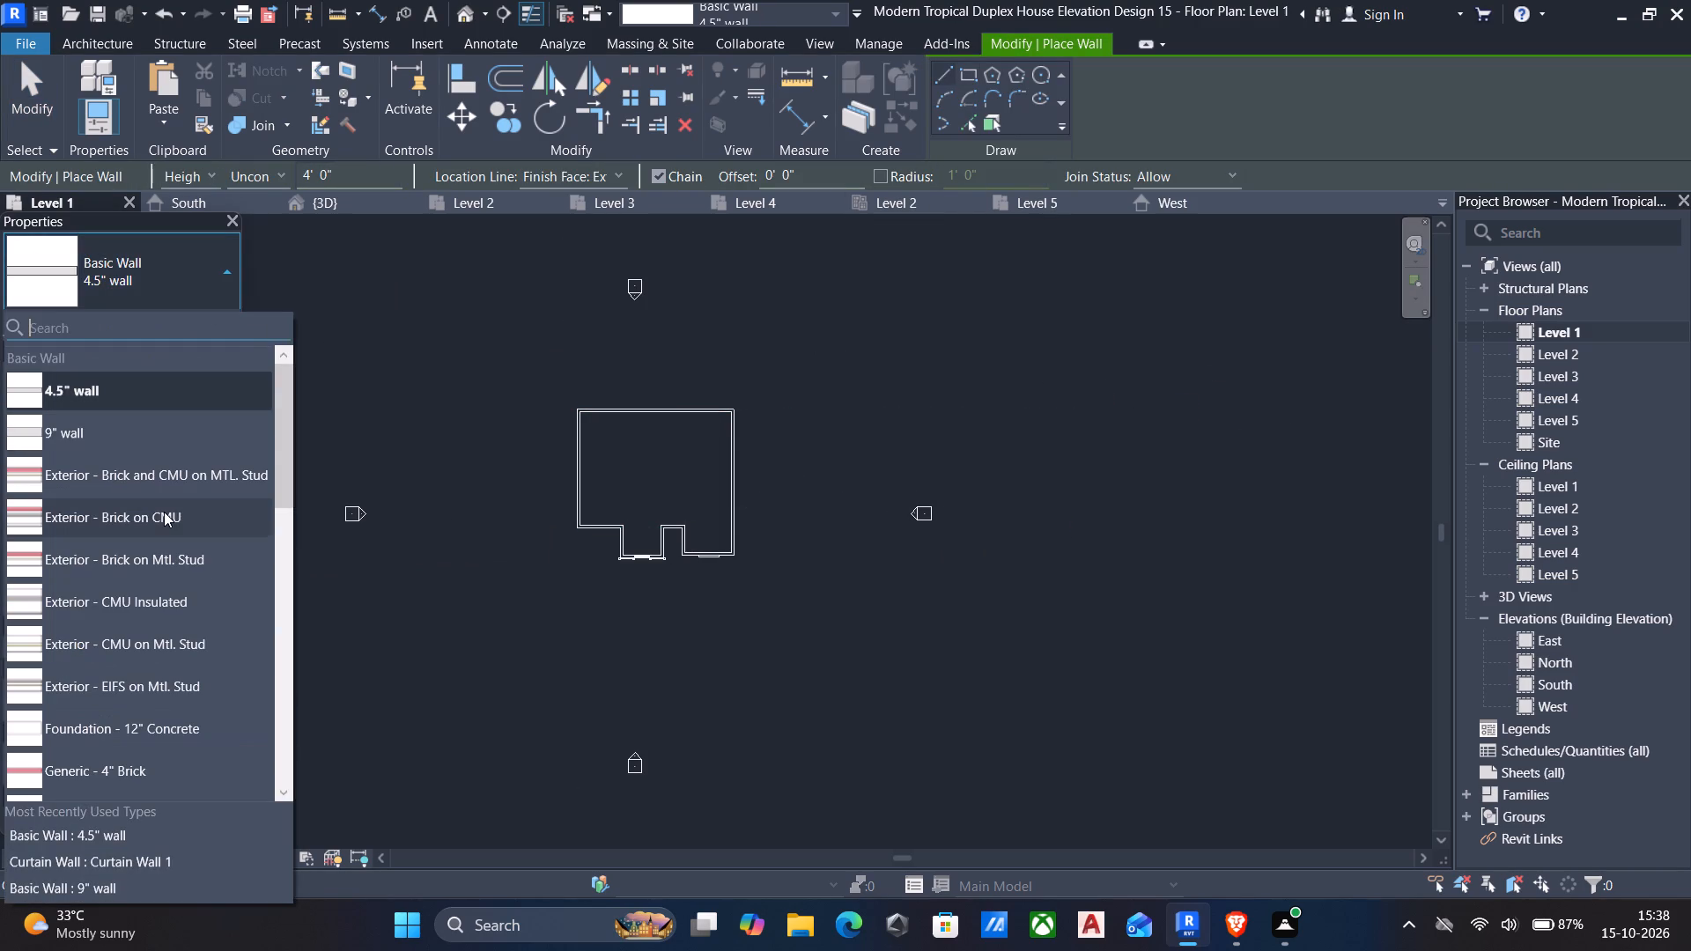
{"action": "scroll", "coordinate": [164, 512], "scroll_direction": "up", "scroll_amount": 5}
{"action": "left_click", "coordinate": [48, 433]}
{"action": "left_click", "coordinate": [1119, 394]}
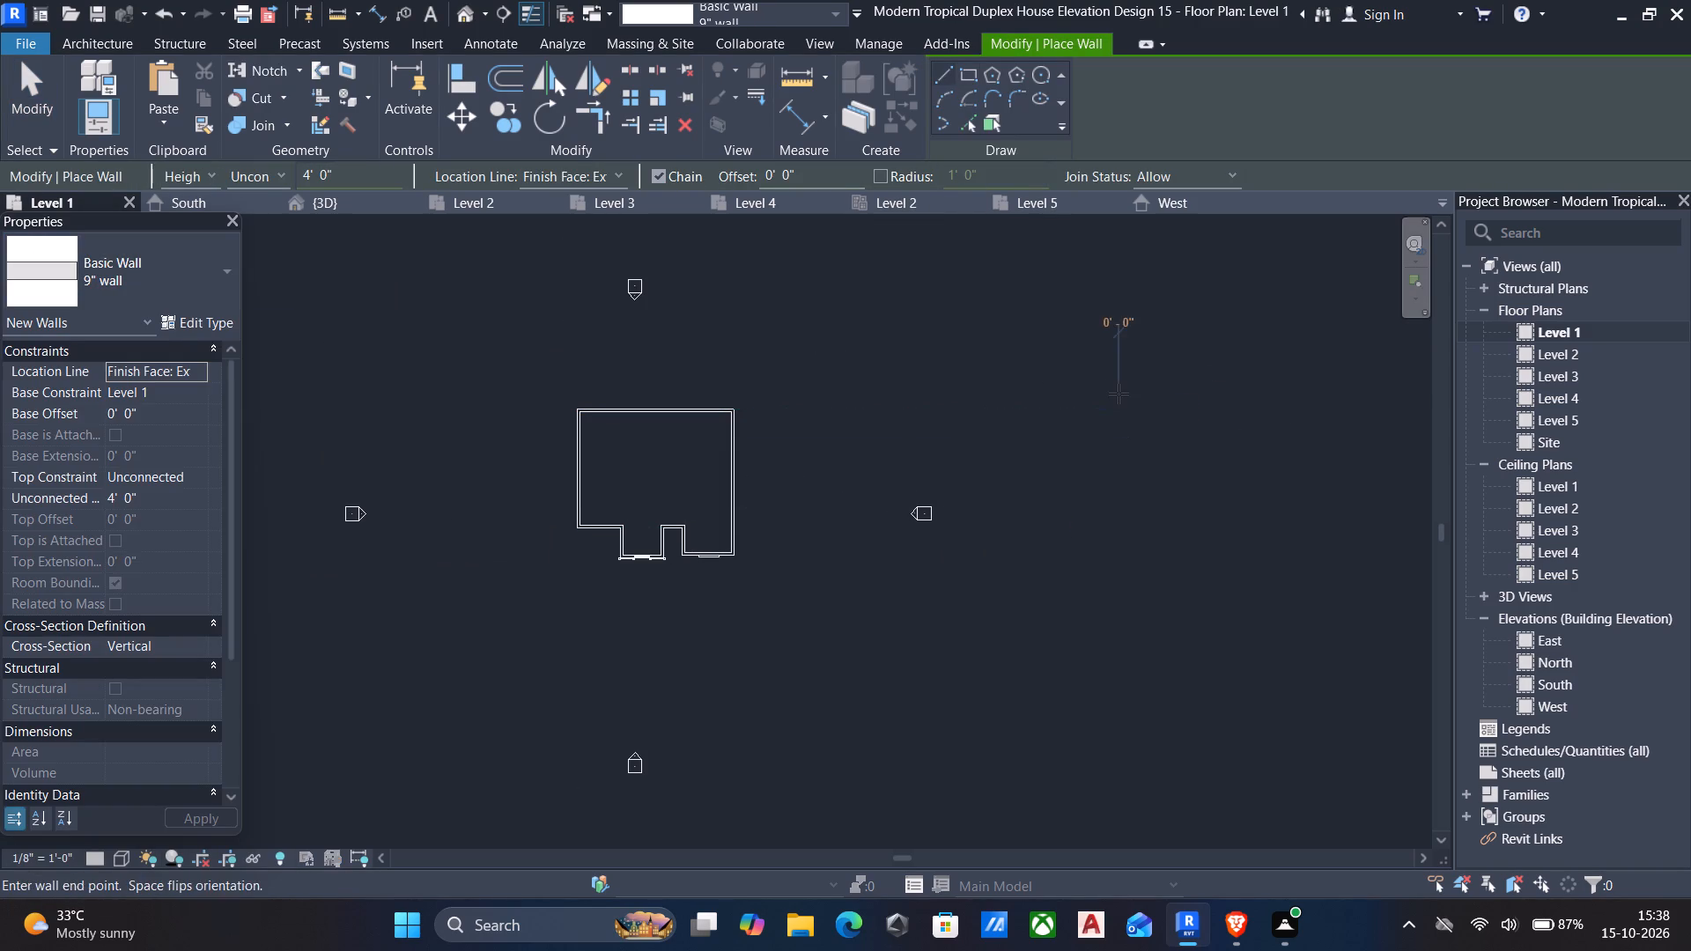
{"action": "key", "text": "Escape"}
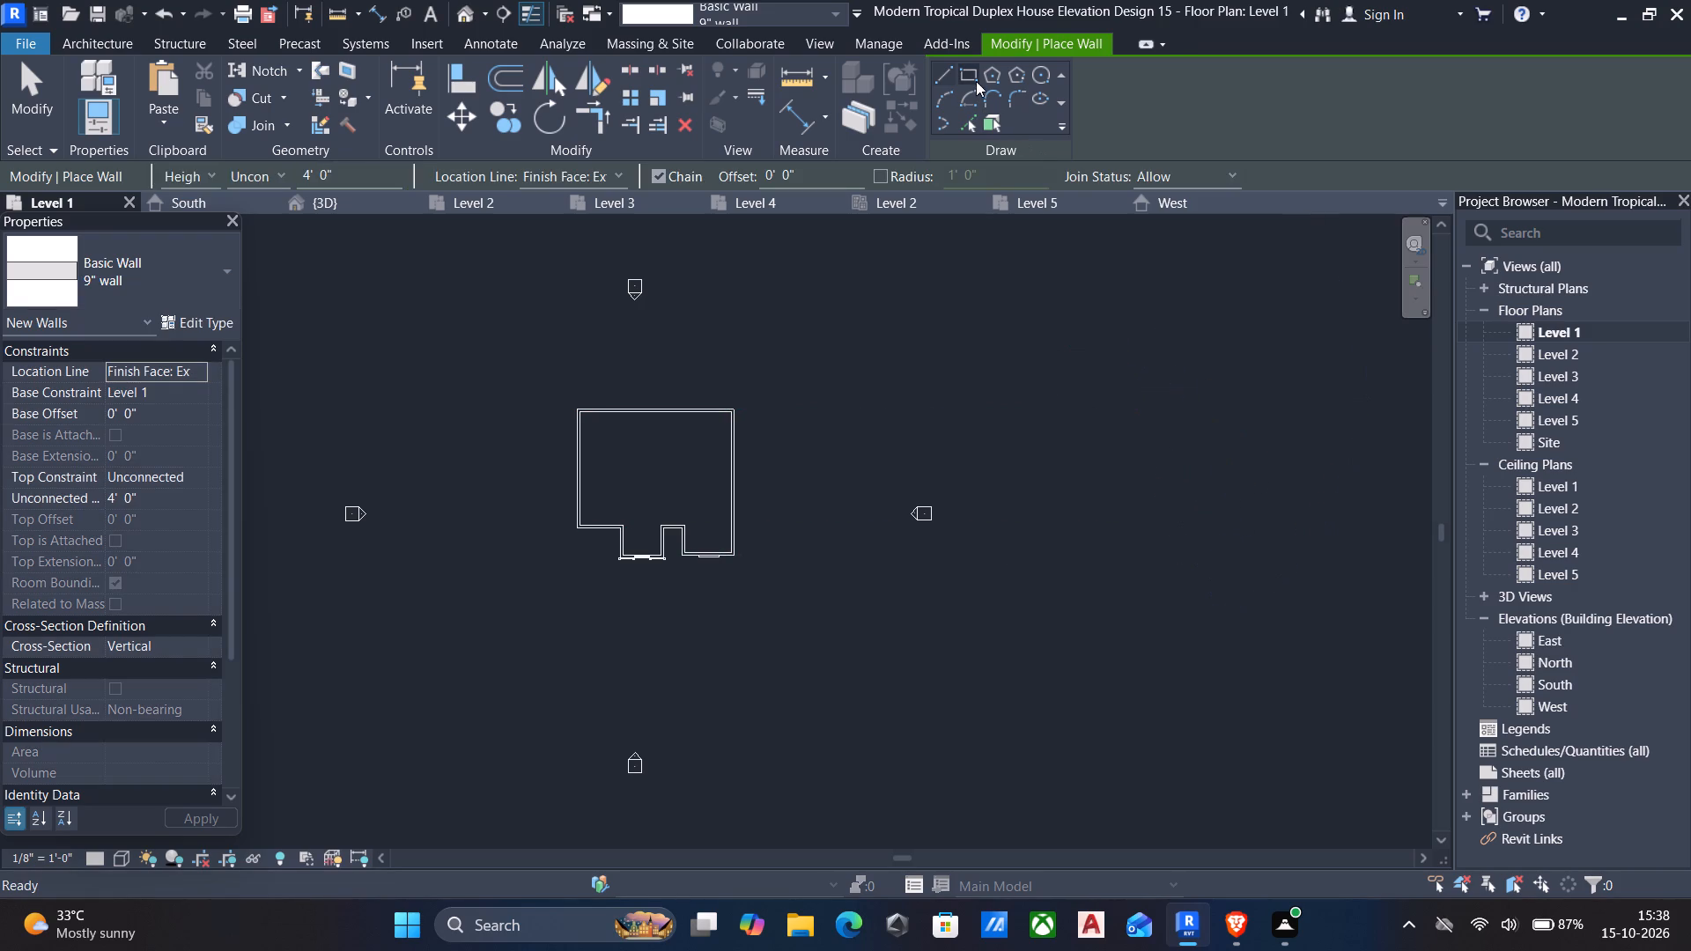
{"action": "left_click", "coordinate": [974, 78]}
{"action": "left_click", "coordinate": [1080, 422]}
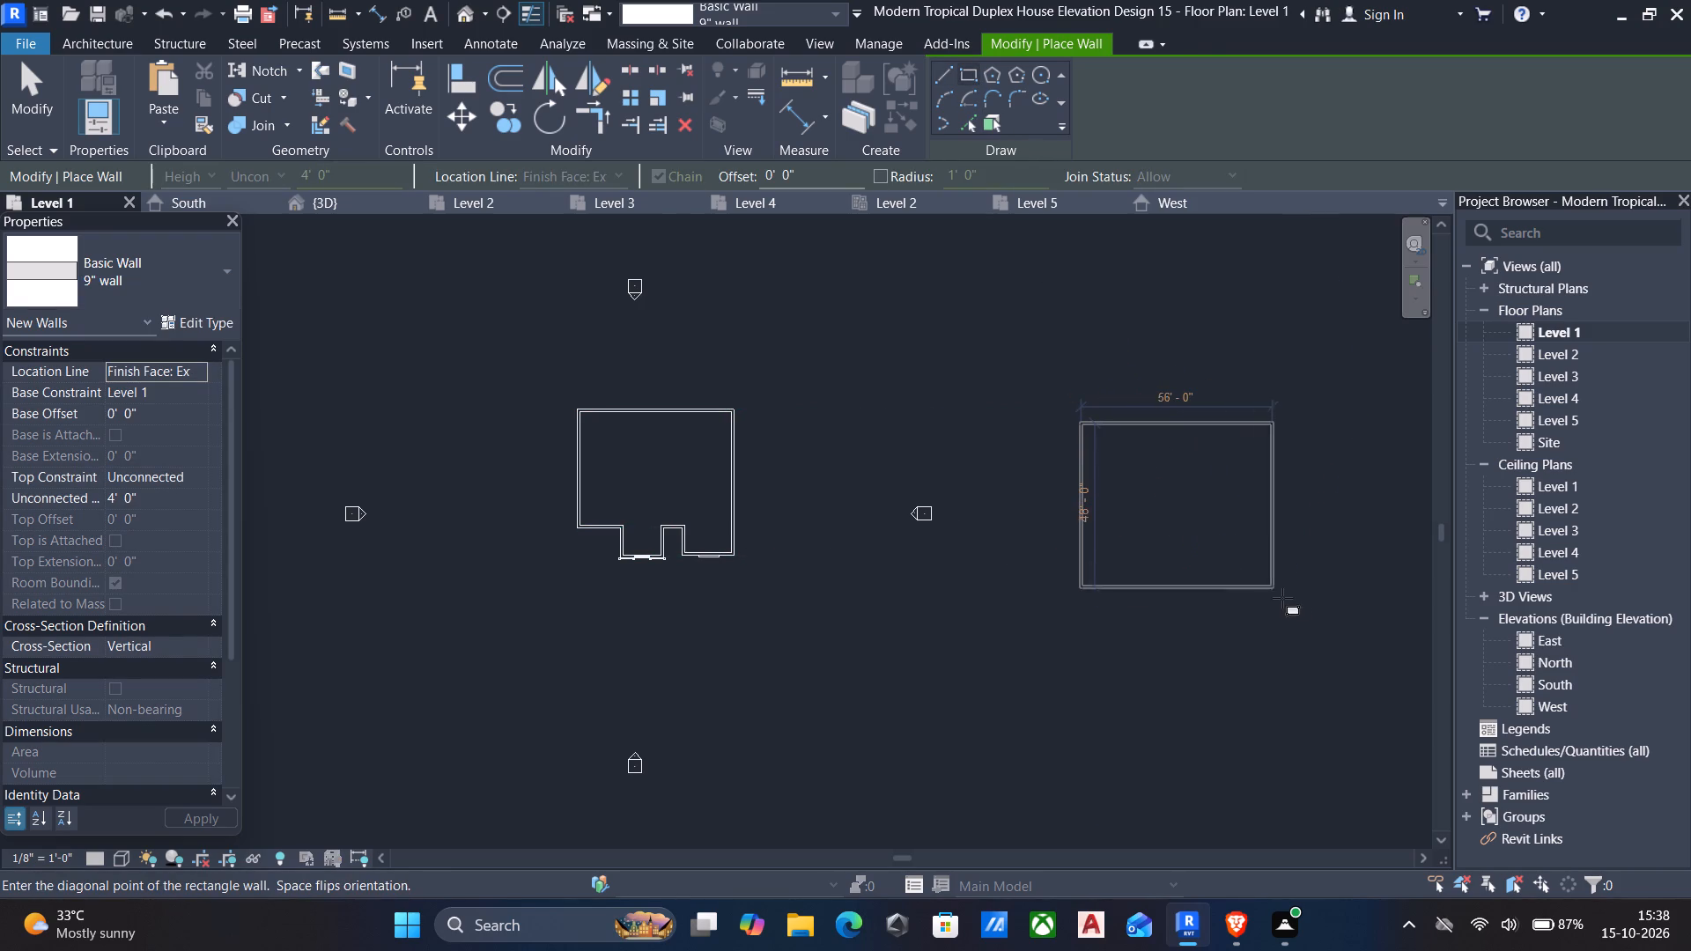
{"action": "left_click", "coordinate": [1306, 594]}
{"action": "key", "text": "Escape"}
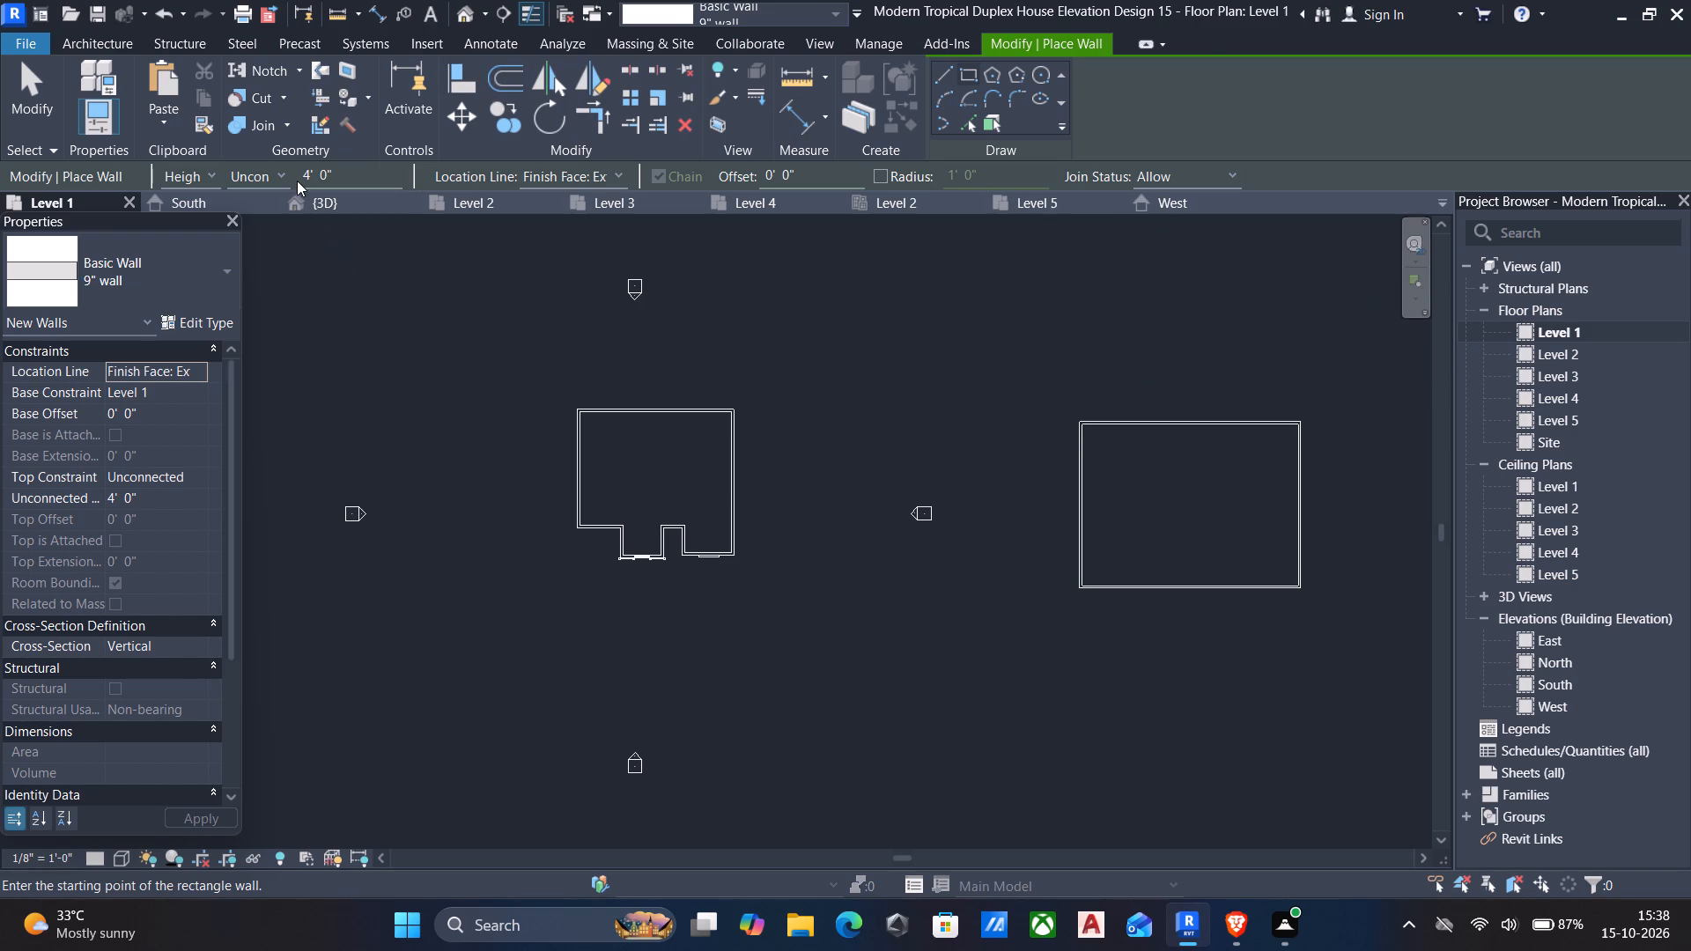
{"action": "key", "text": "Escape"}
Set the top constraint of the four new rectangle walls to Up to level: Level 2.
{"action": "left_click_drag", "start_coordinate": [1015, 371], "coordinate": [1340, 627]}
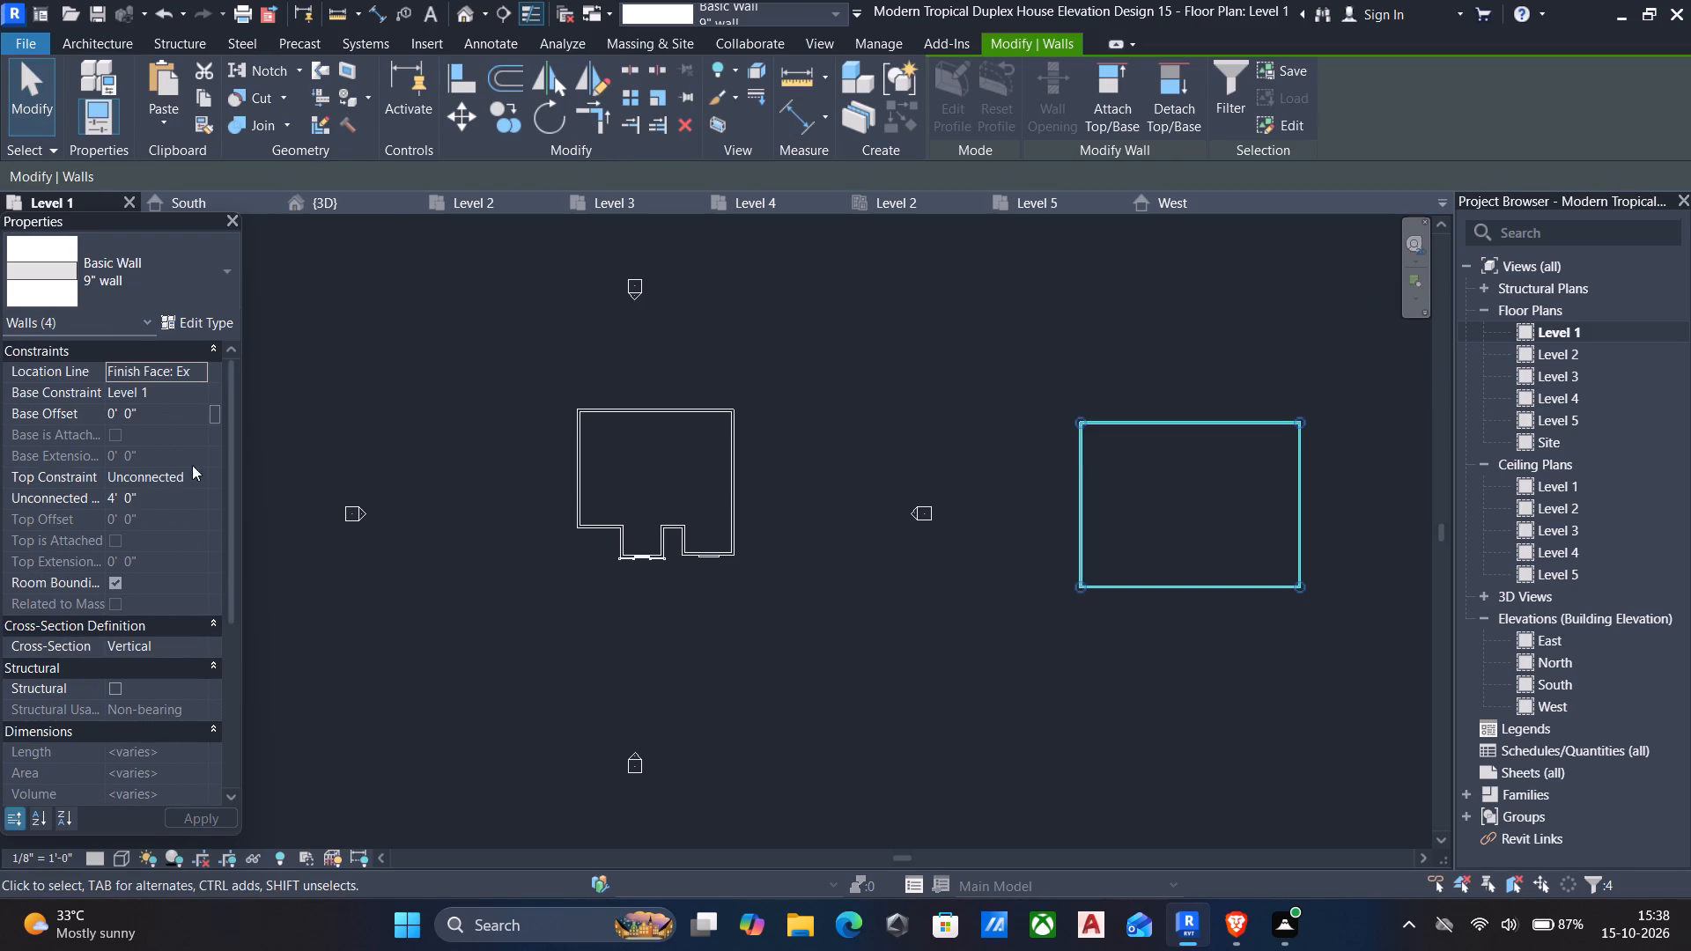
{"action": "left_click", "coordinate": [182, 473]}
{"action": "left_click", "coordinate": [202, 474]}
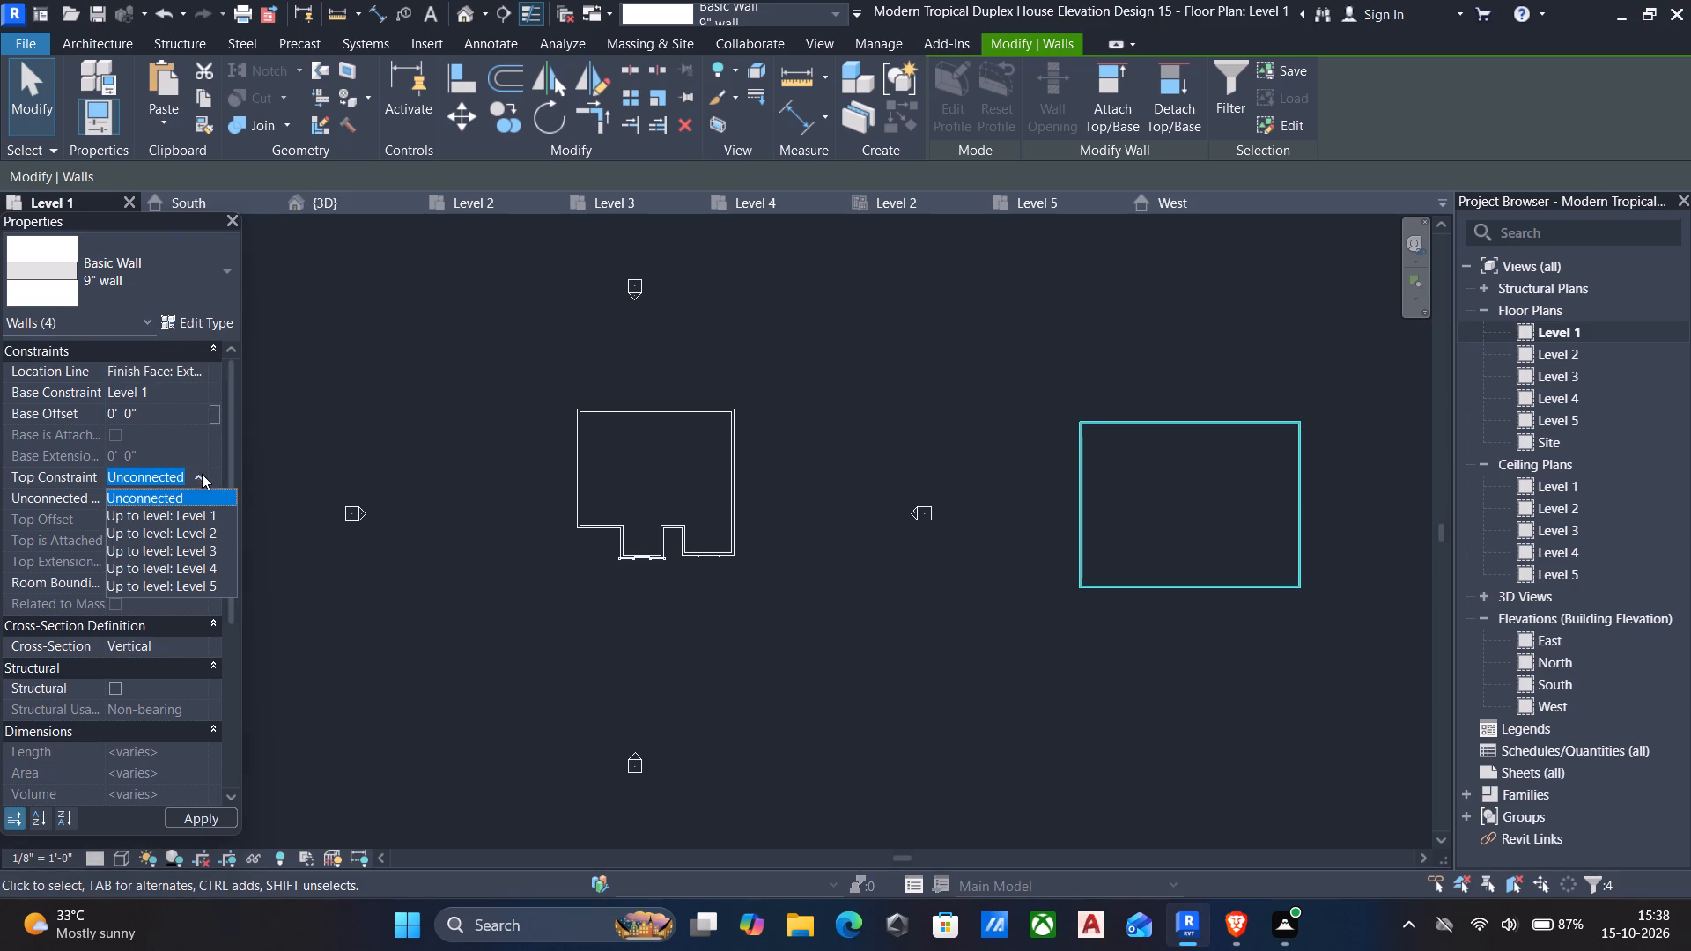
{"action": "left_click", "coordinate": [206, 537]}
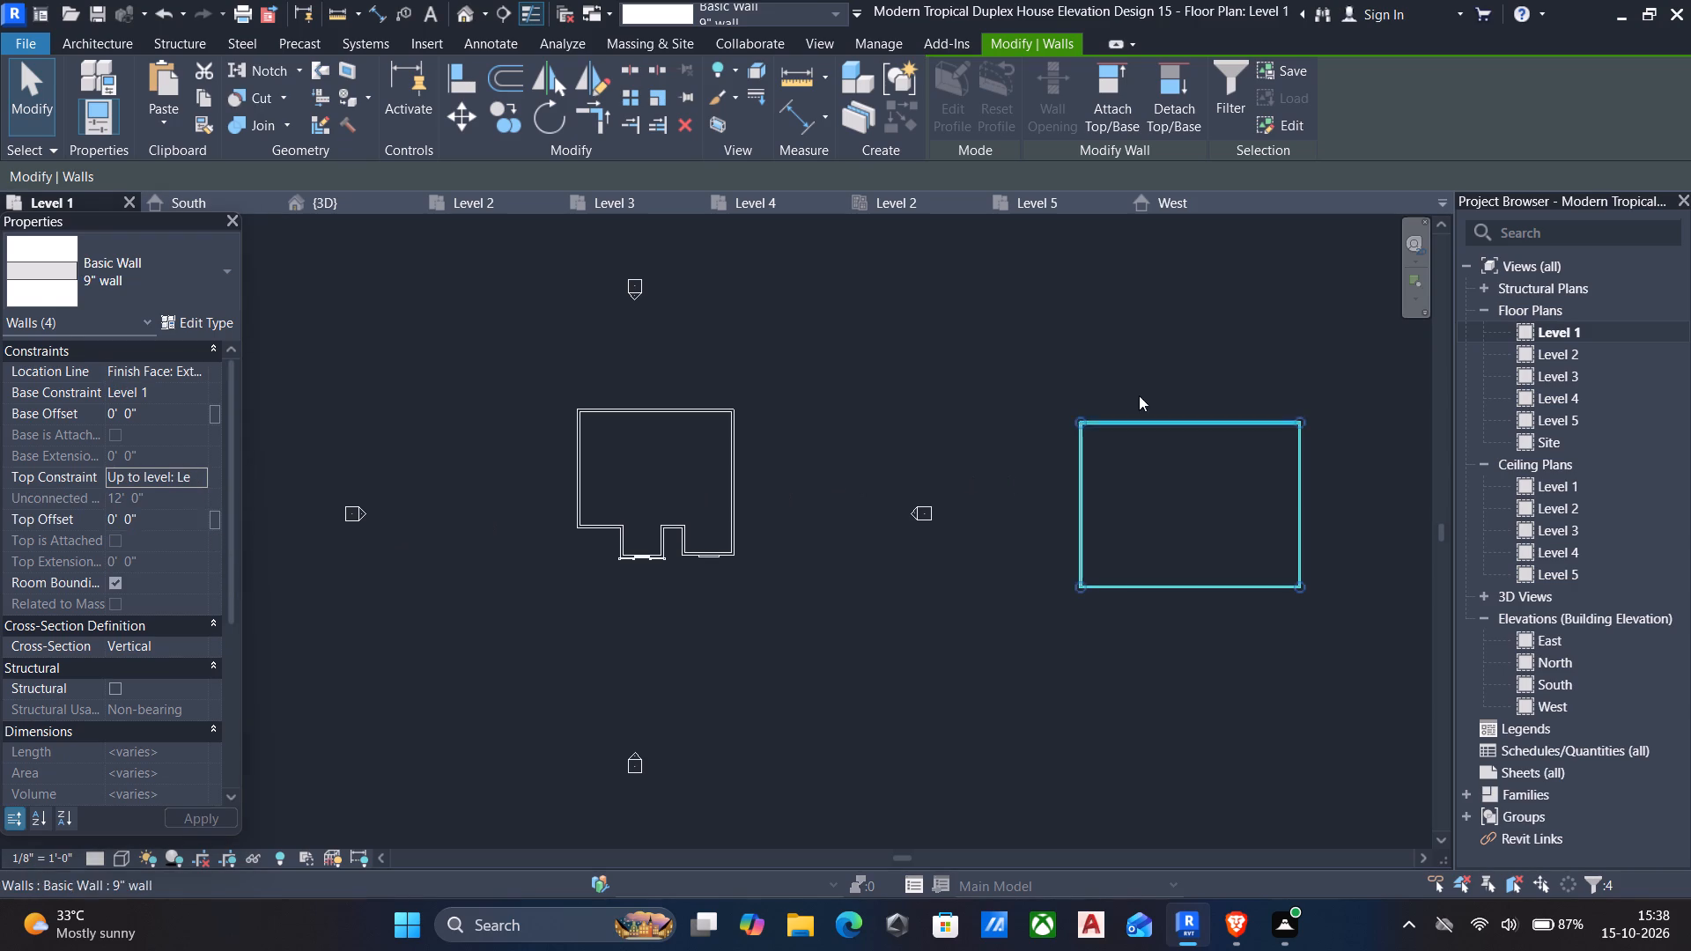
{"action": "key", "text": "Escape"}
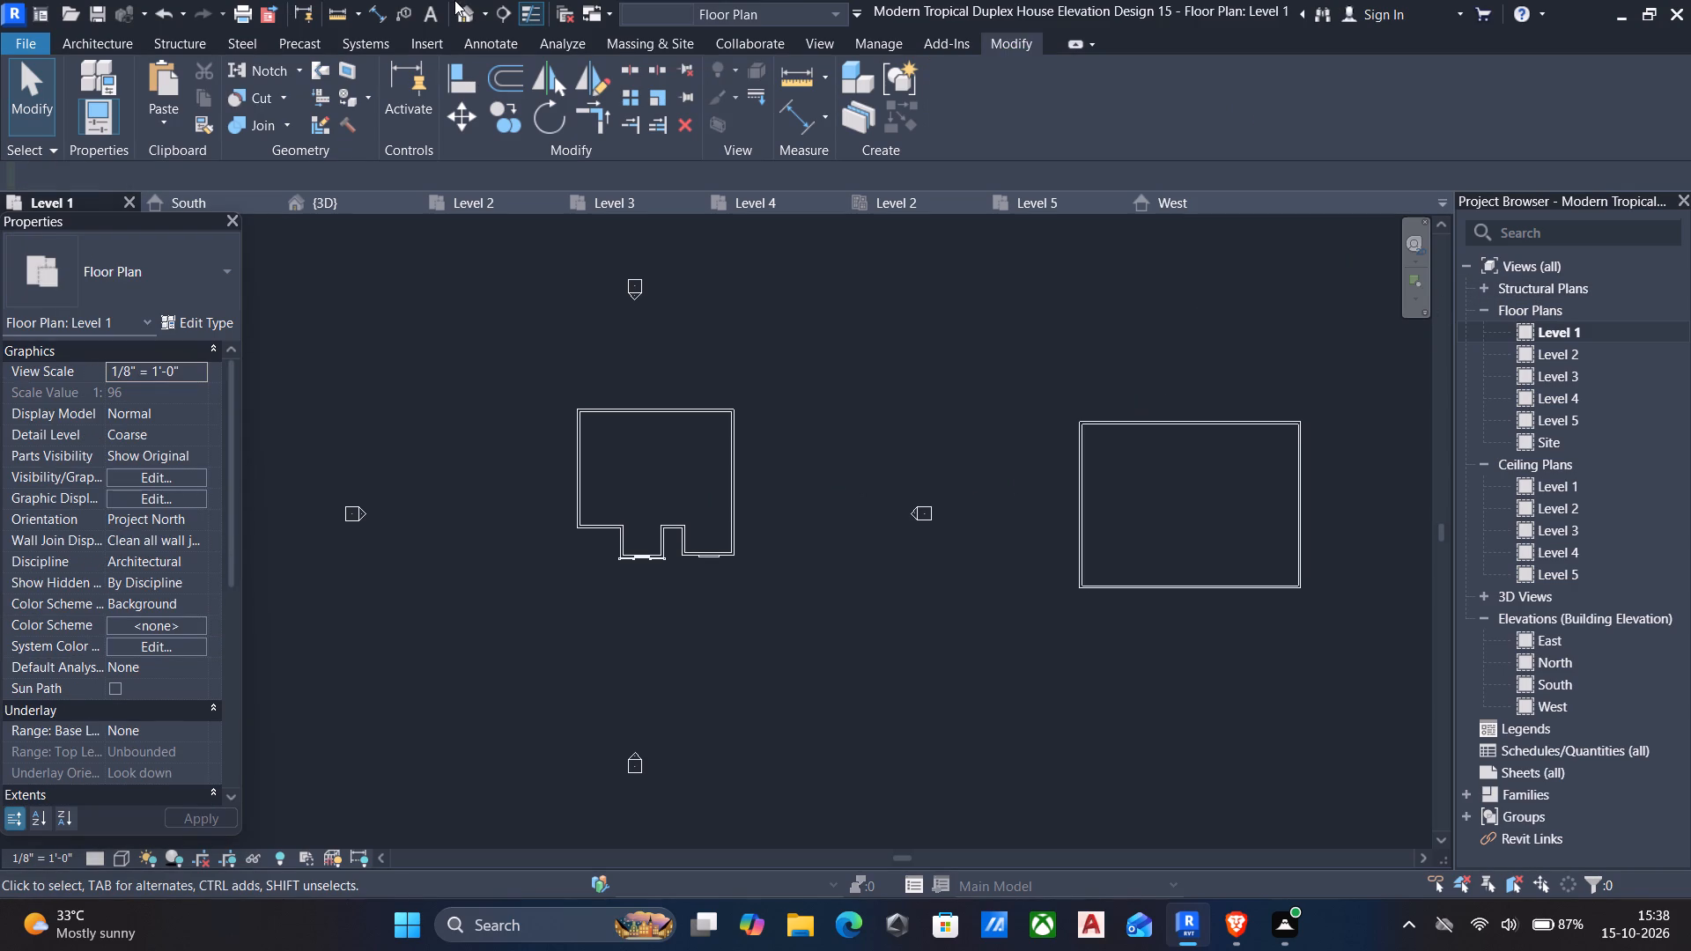
Examine the separate walled block beside the house in the 3D view and in the South elevation.
{"action": "left_click", "coordinate": [457, 3]}
{"action": "middle_click_drag", "start_coordinate": [1047, 405], "coordinate": [604, 381]}
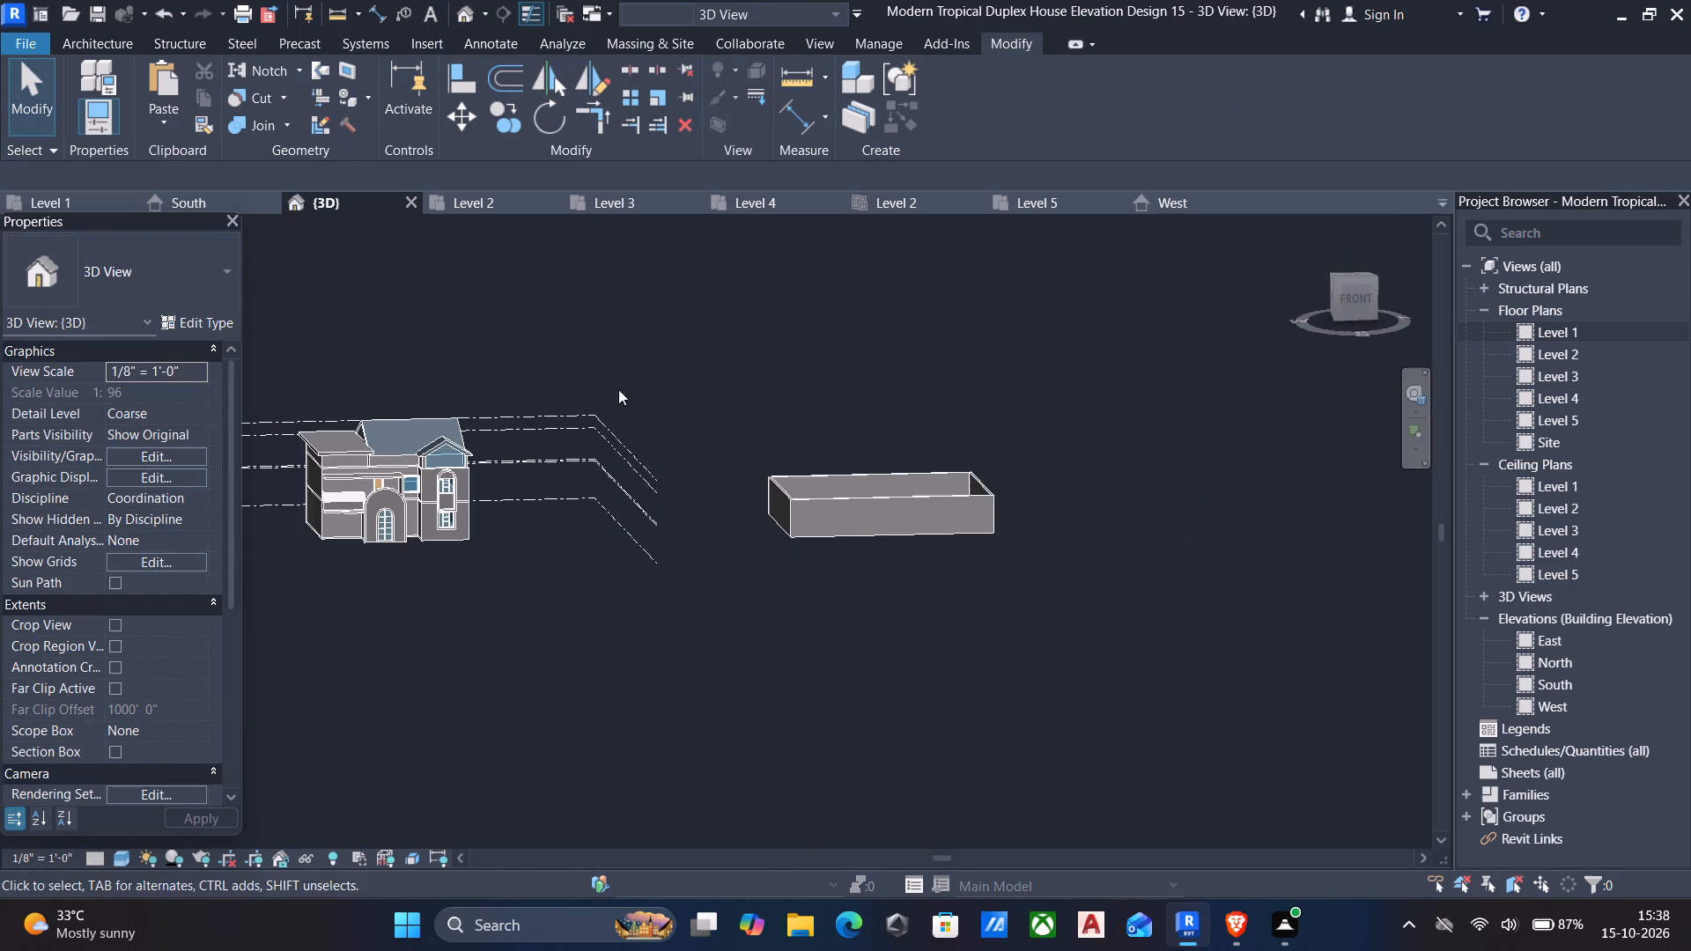
{"action": "left_click", "coordinate": [1350, 297]}
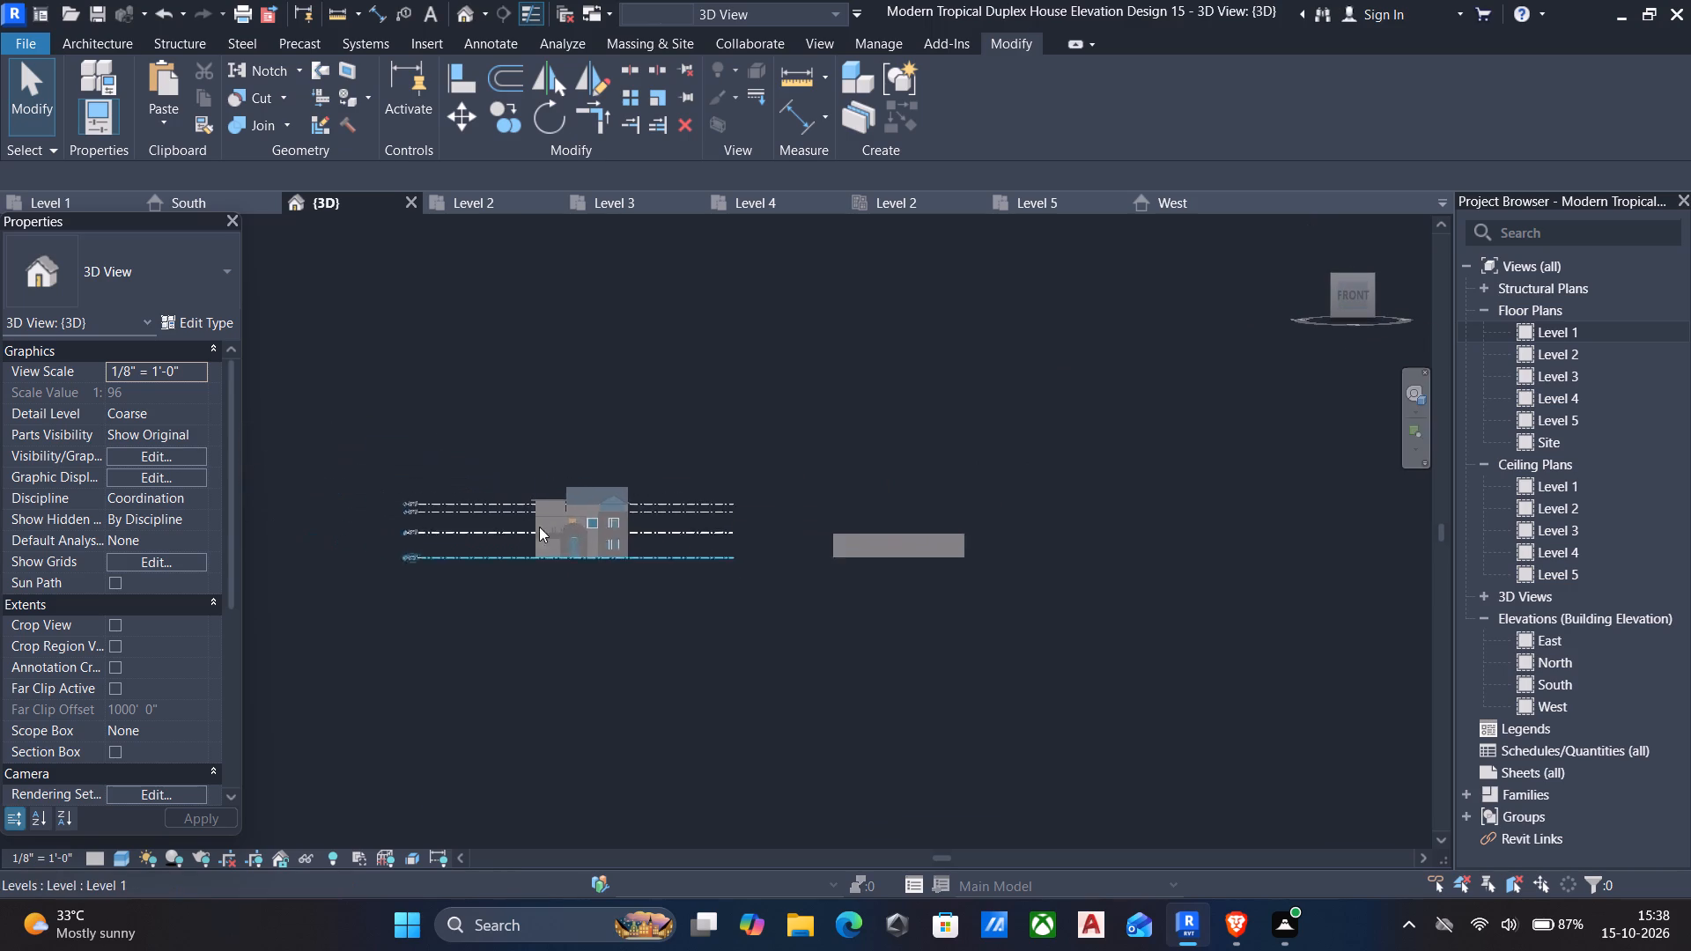
{"action": "scroll", "coordinate": [860, 549], "scroll_direction": "up", "scroll_amount": 3}
{"action": "left_click_drag", "start_coordinate": [819, 502], "coordinate": [1128, 645]}
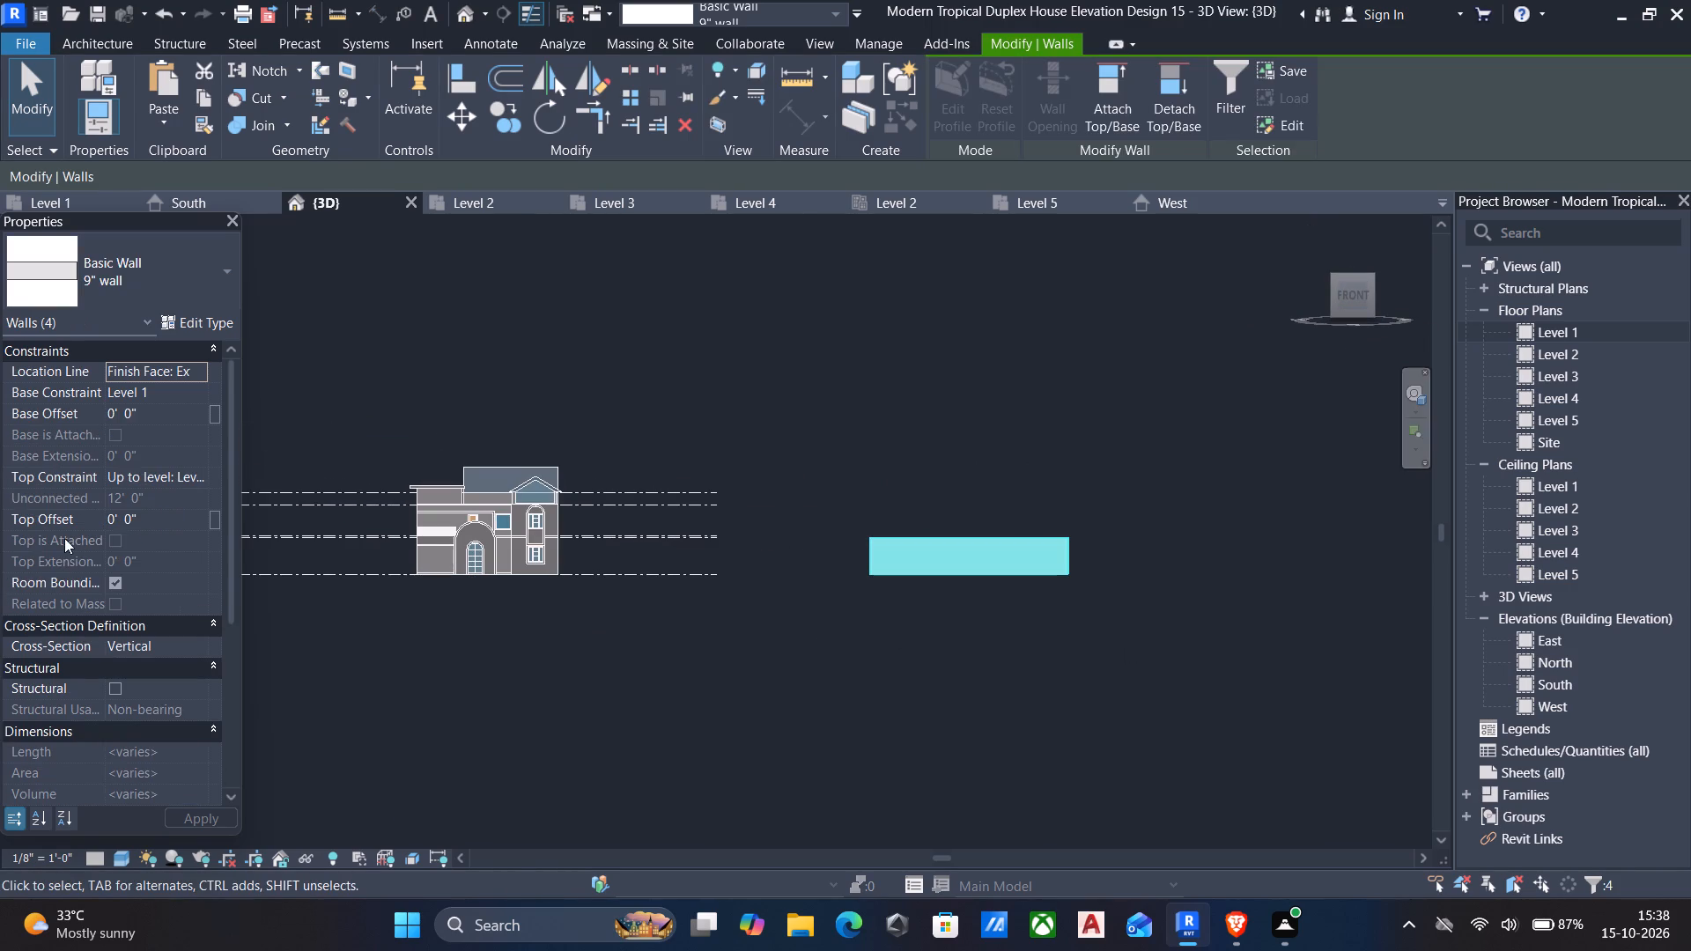
{"action": "double_click", "coordinate": [1562, 686]}
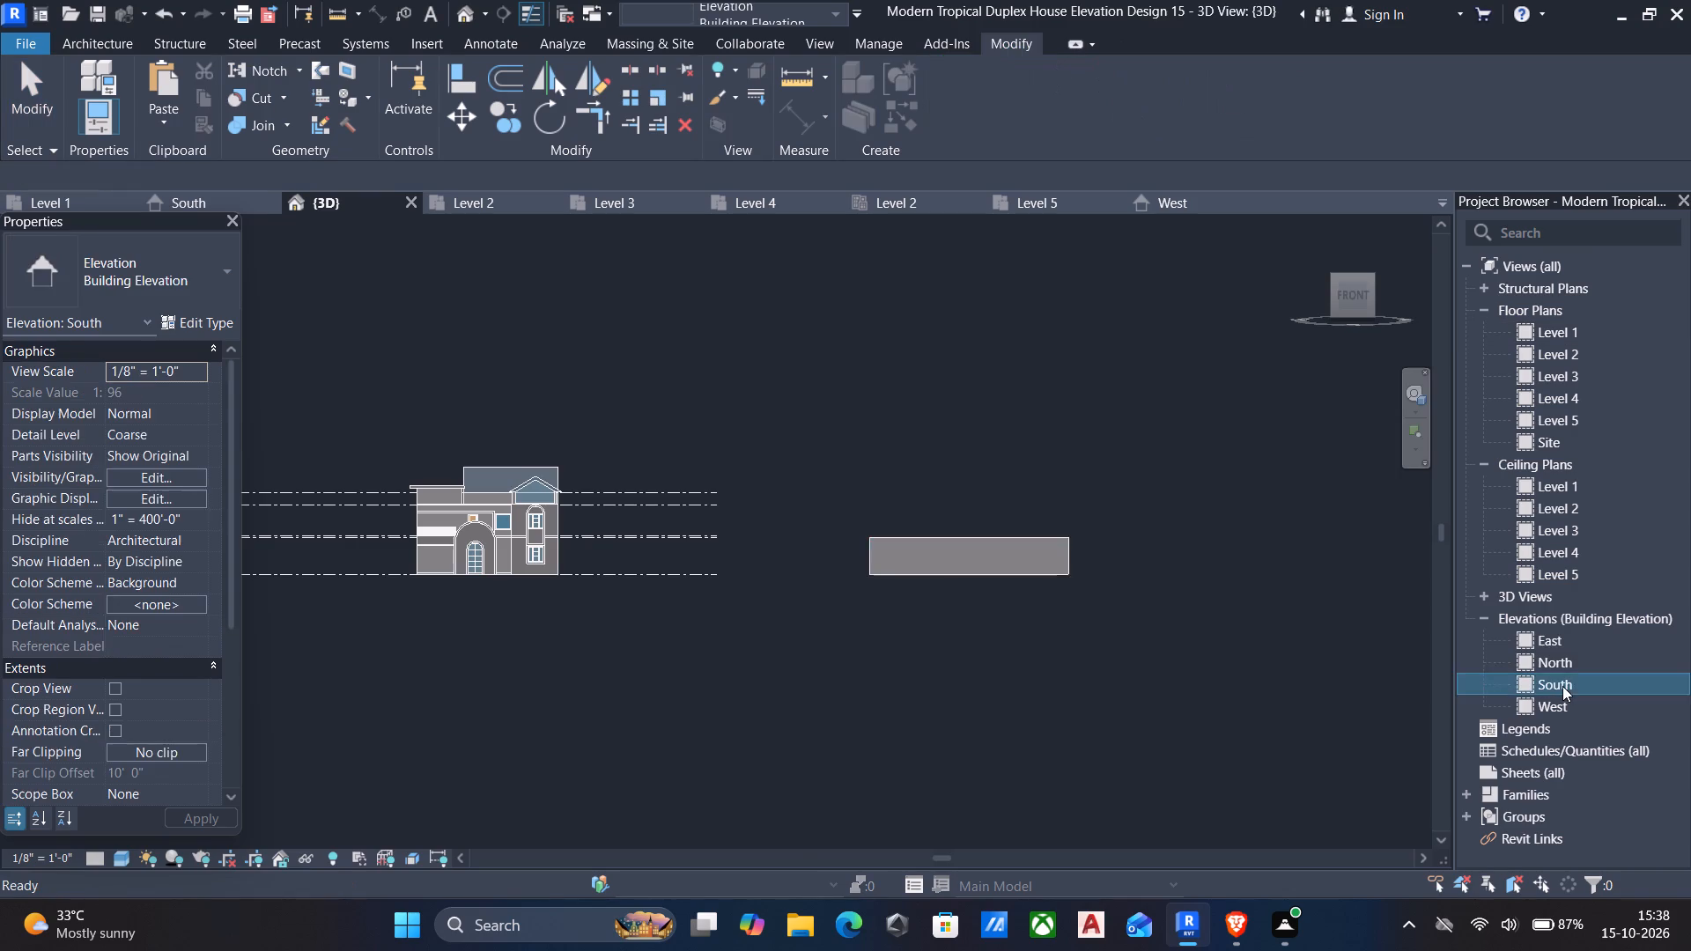
{"action": "scroll", "coordinate": [772, 691], "scroll_direction": "down", "scroll_amount": 13}
{"action": "middle_click_drag", "start_coordinate": [987, 694], "coordinate": [826, 584]}
{"action": "middle_click_drag", "start_coordinate": [950, 659], "coordinate": [914, 634]}
{"action": "scroll", "coordinate": [902, 626], "scroll_direction": "up", "scroll_amount": 4}
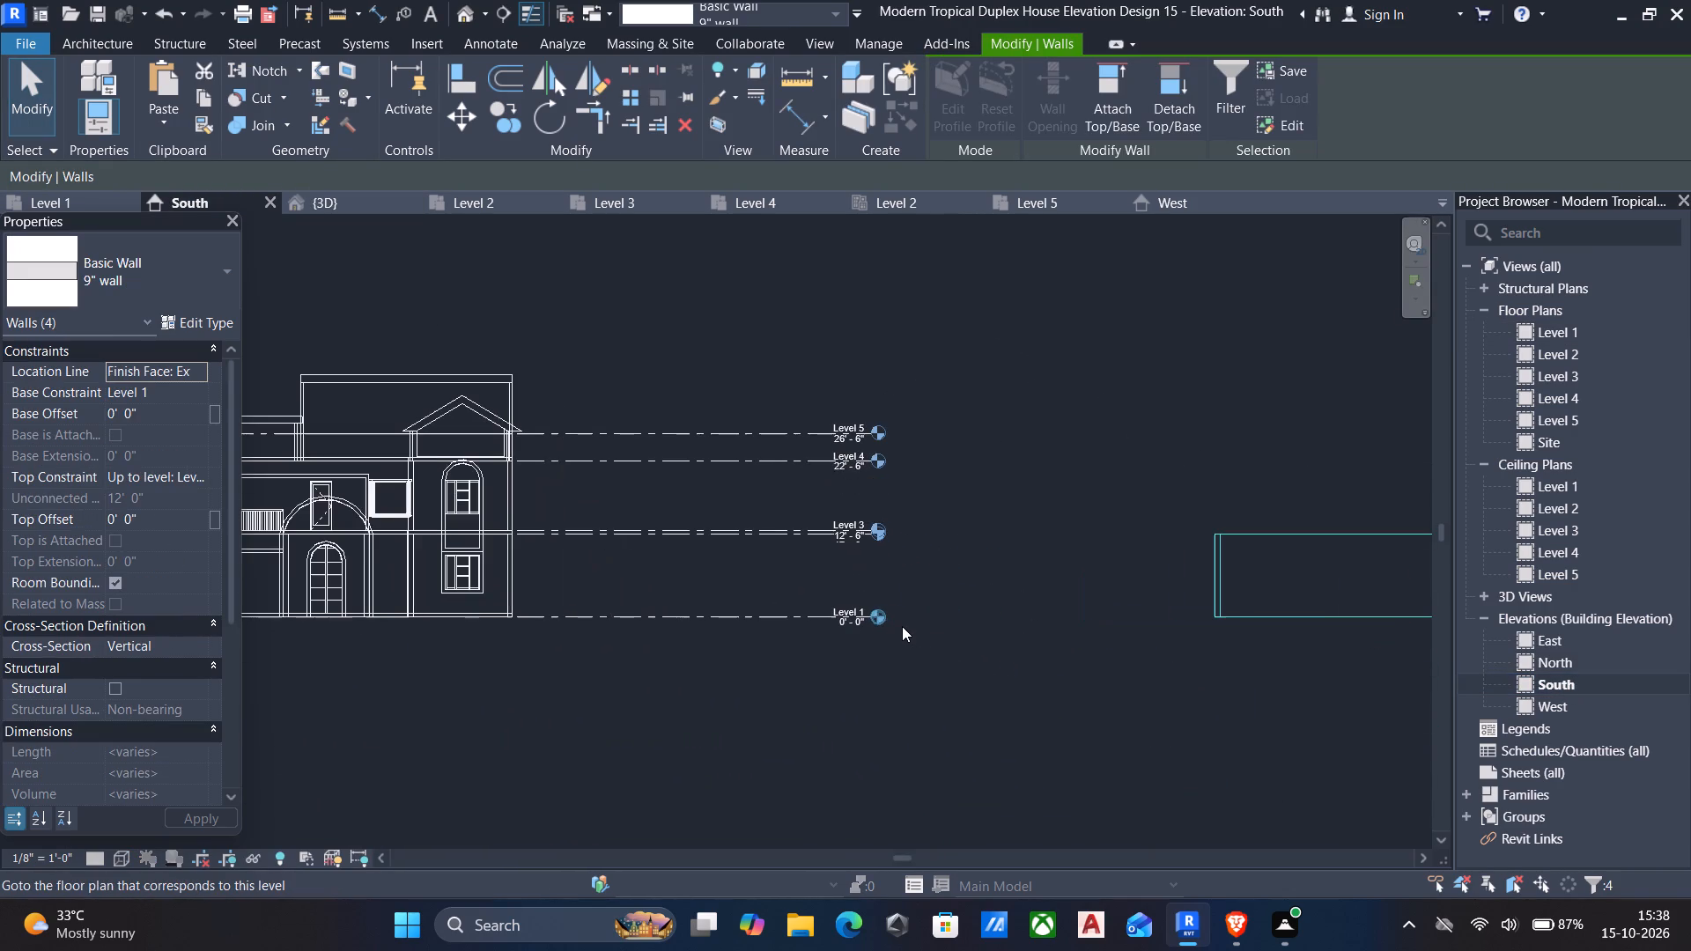
{"action": "middle_click_drag", "start_coordinate": [1211, 606], "coordinate": [959, 582]}
{"action": "scroll", "coordinate": [959, 582], "scroll_direction": "down", "scroll_amount": 4}
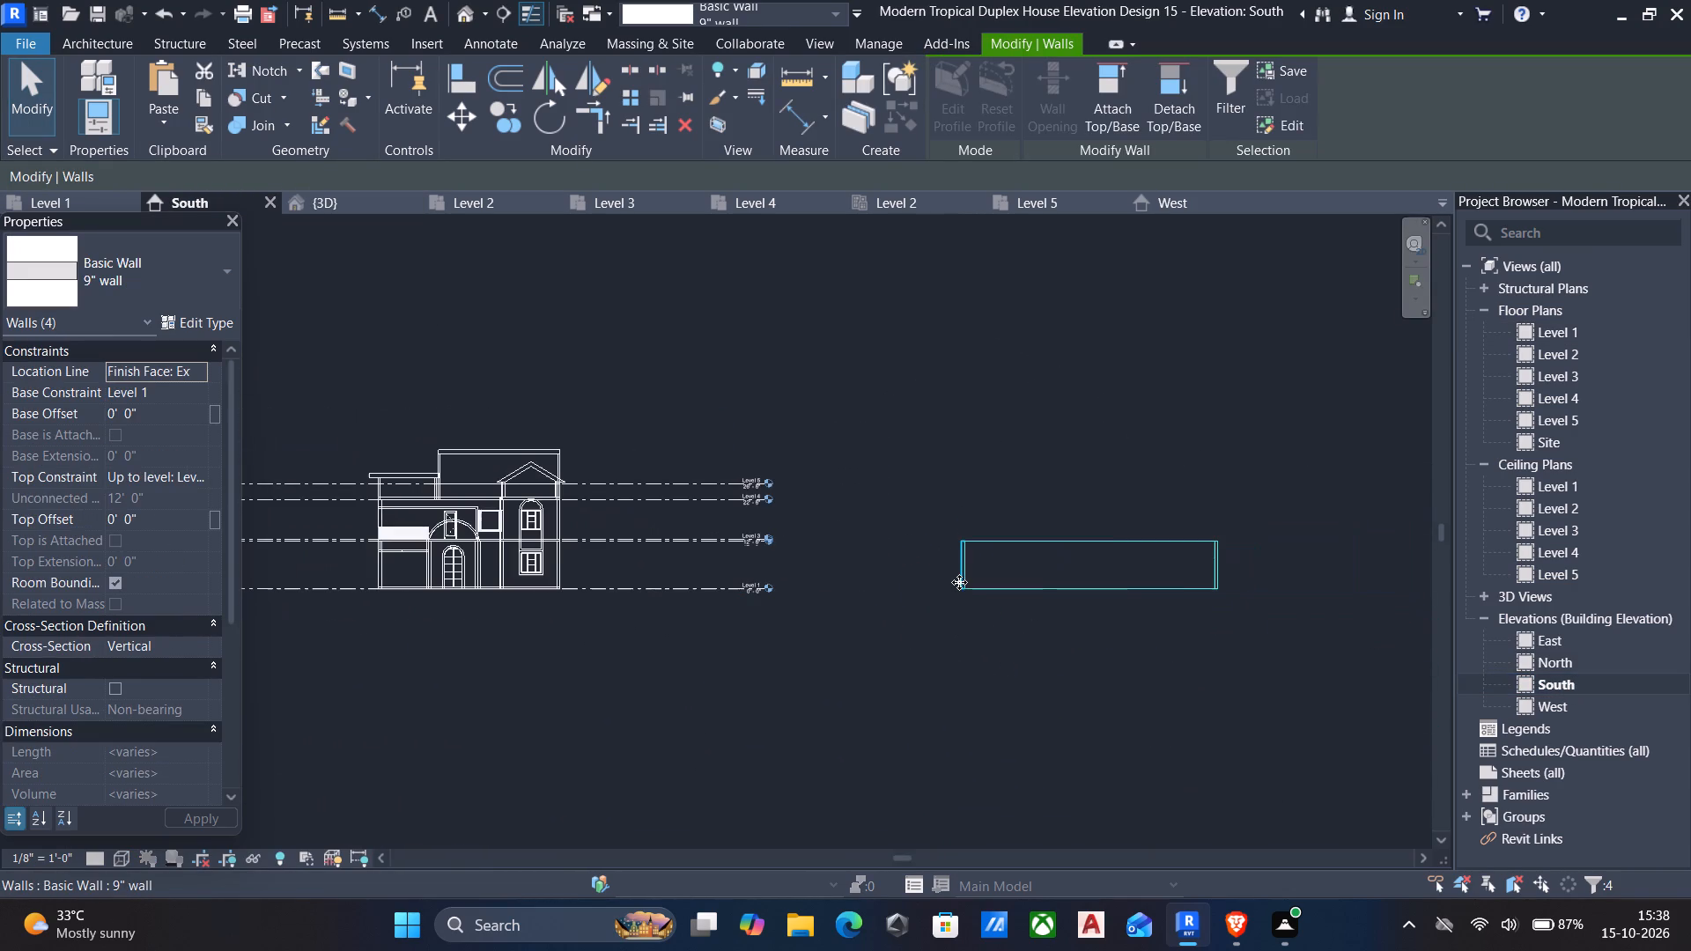
{"action": "key", "text": "Escape"}
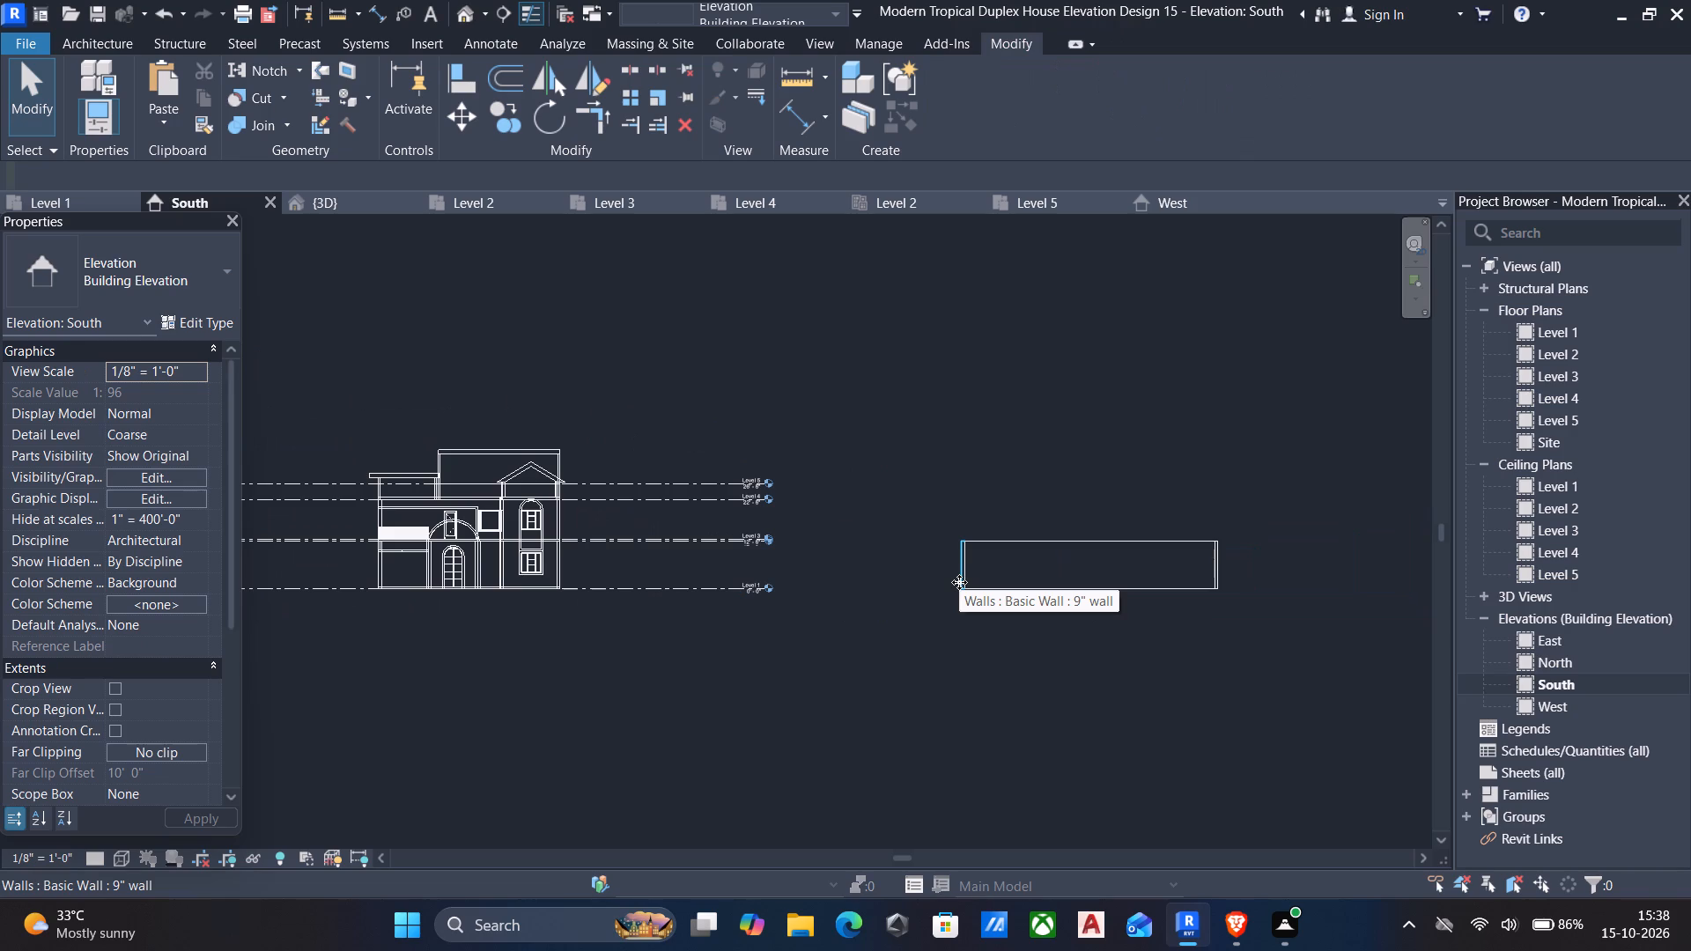
{"action": "left_click", "coordinate": [454, 11]}
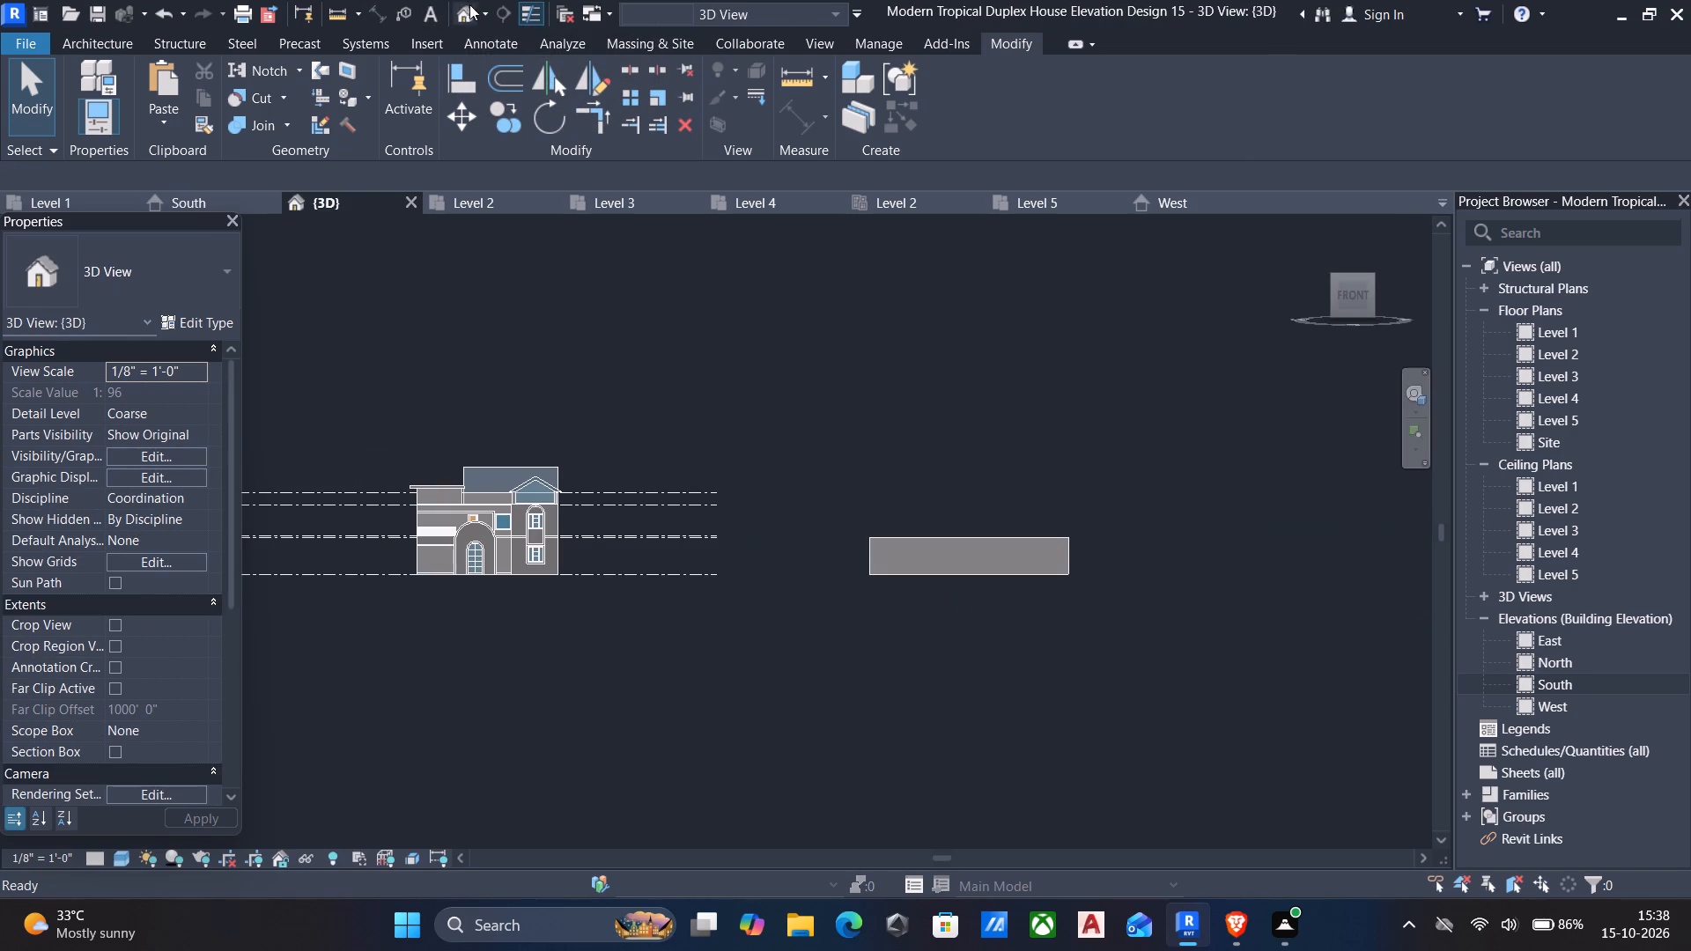
{"action": "middle_click_drag", "start_coordinate": [984, 497], "coordinate": [1010, 684], "text": "shift"}
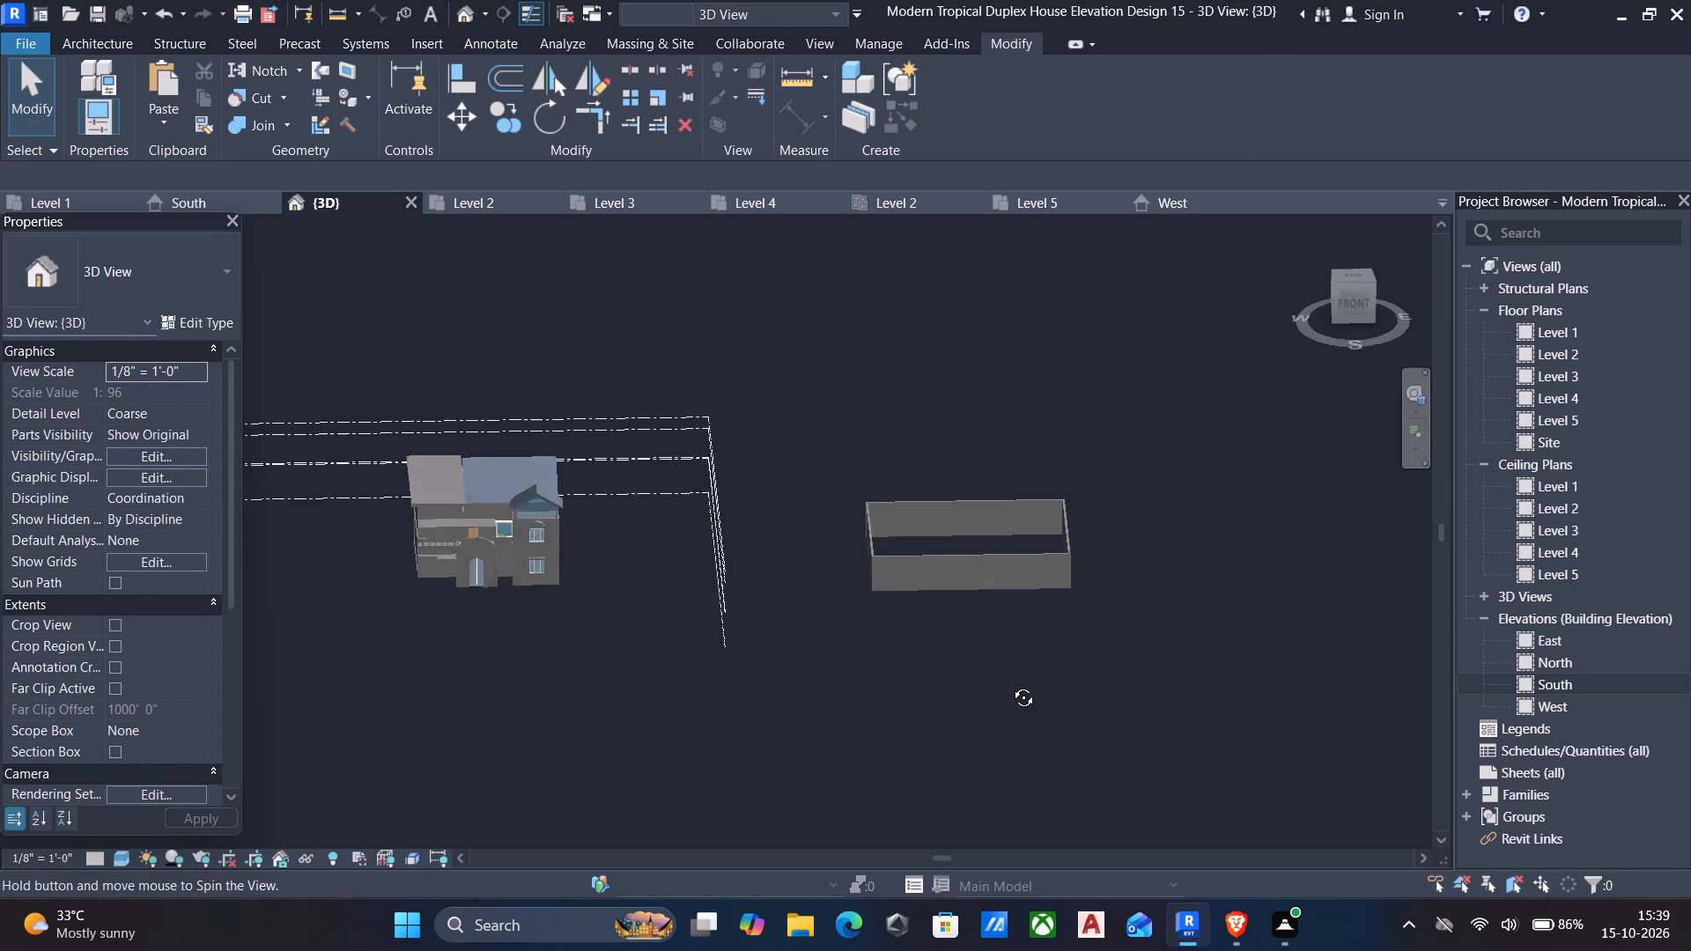
{"action": "middle_click_drag", "start_coordinate": [1010, 684], "coordinate": [1061, 726], "text": "shift"}
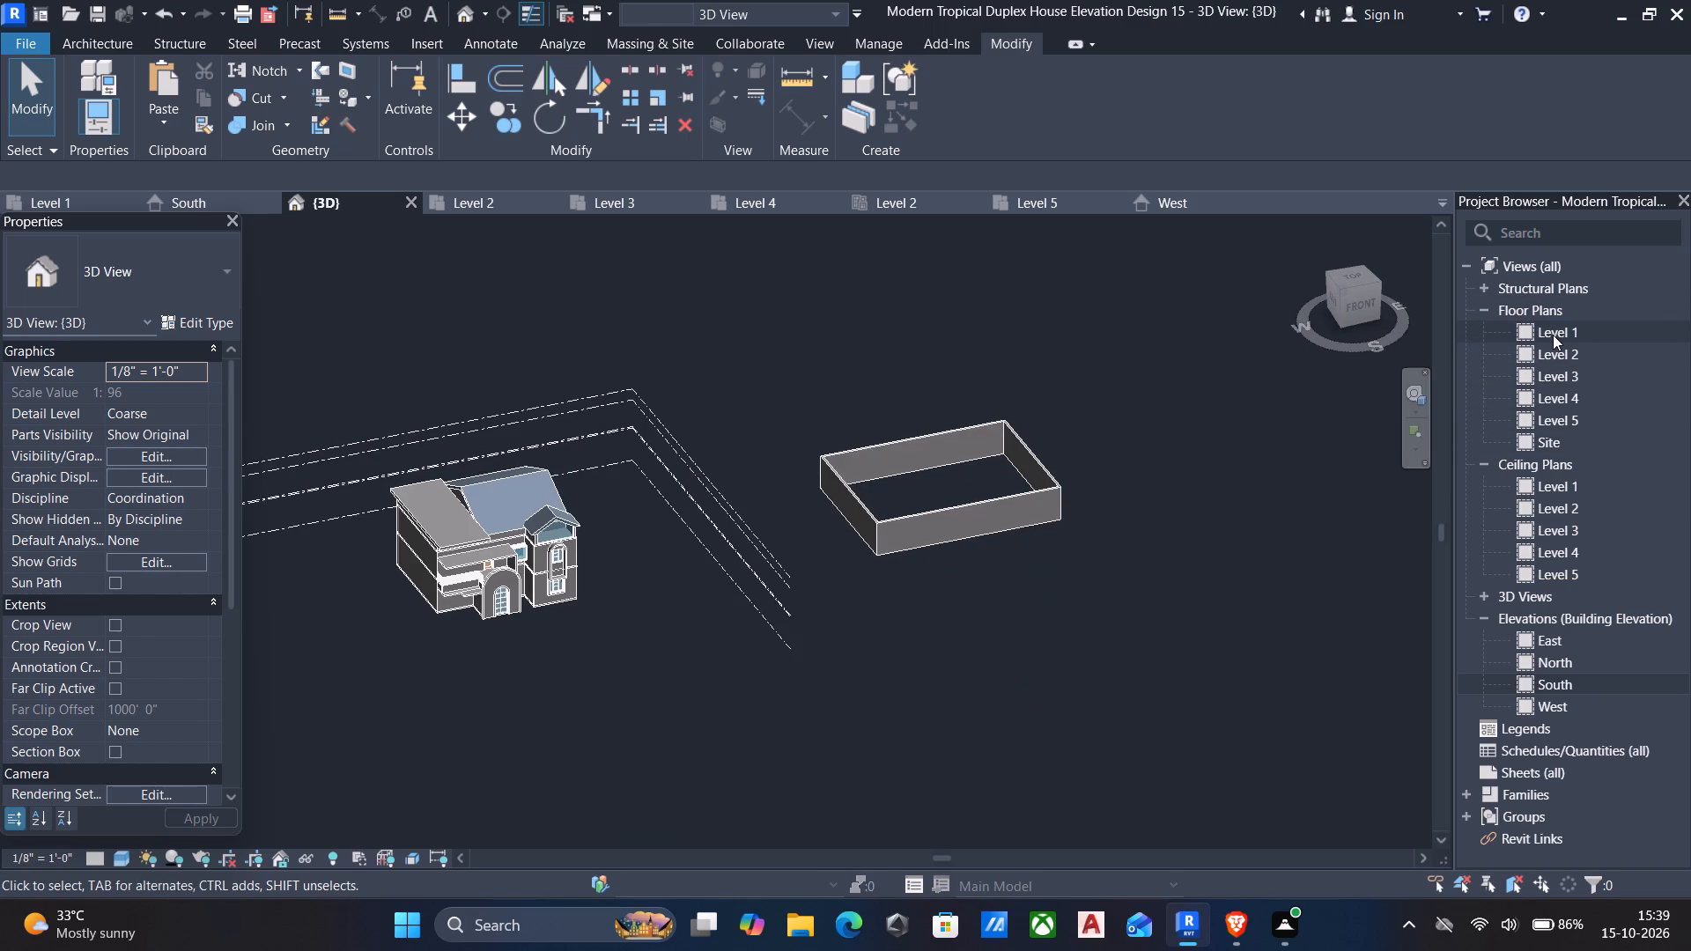
On the Level 1 plan, create a Level 2 footprint roof over the separate block, using a sloped rectangular boundary offset 2'-0" outside its walls.
{"action": "double_click", "coordinate": [1553, 335]}
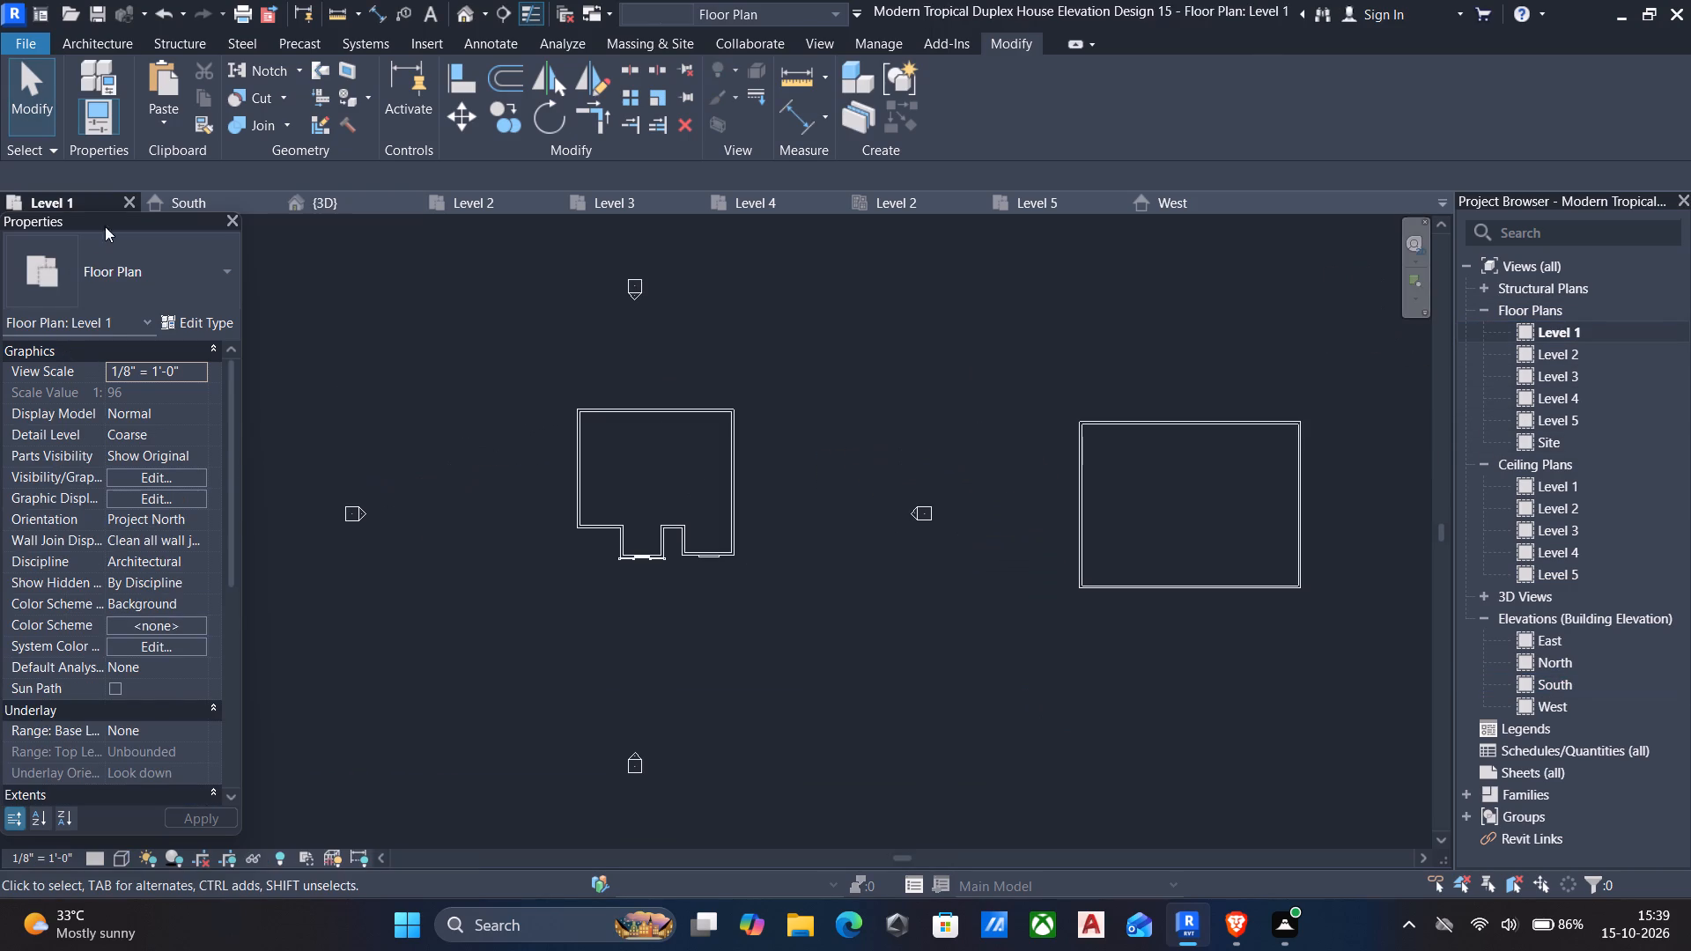
{"action": "left_click", "coordinate": [106, 51]}
{"action": "left_click", "coordinate": [401, 127]}
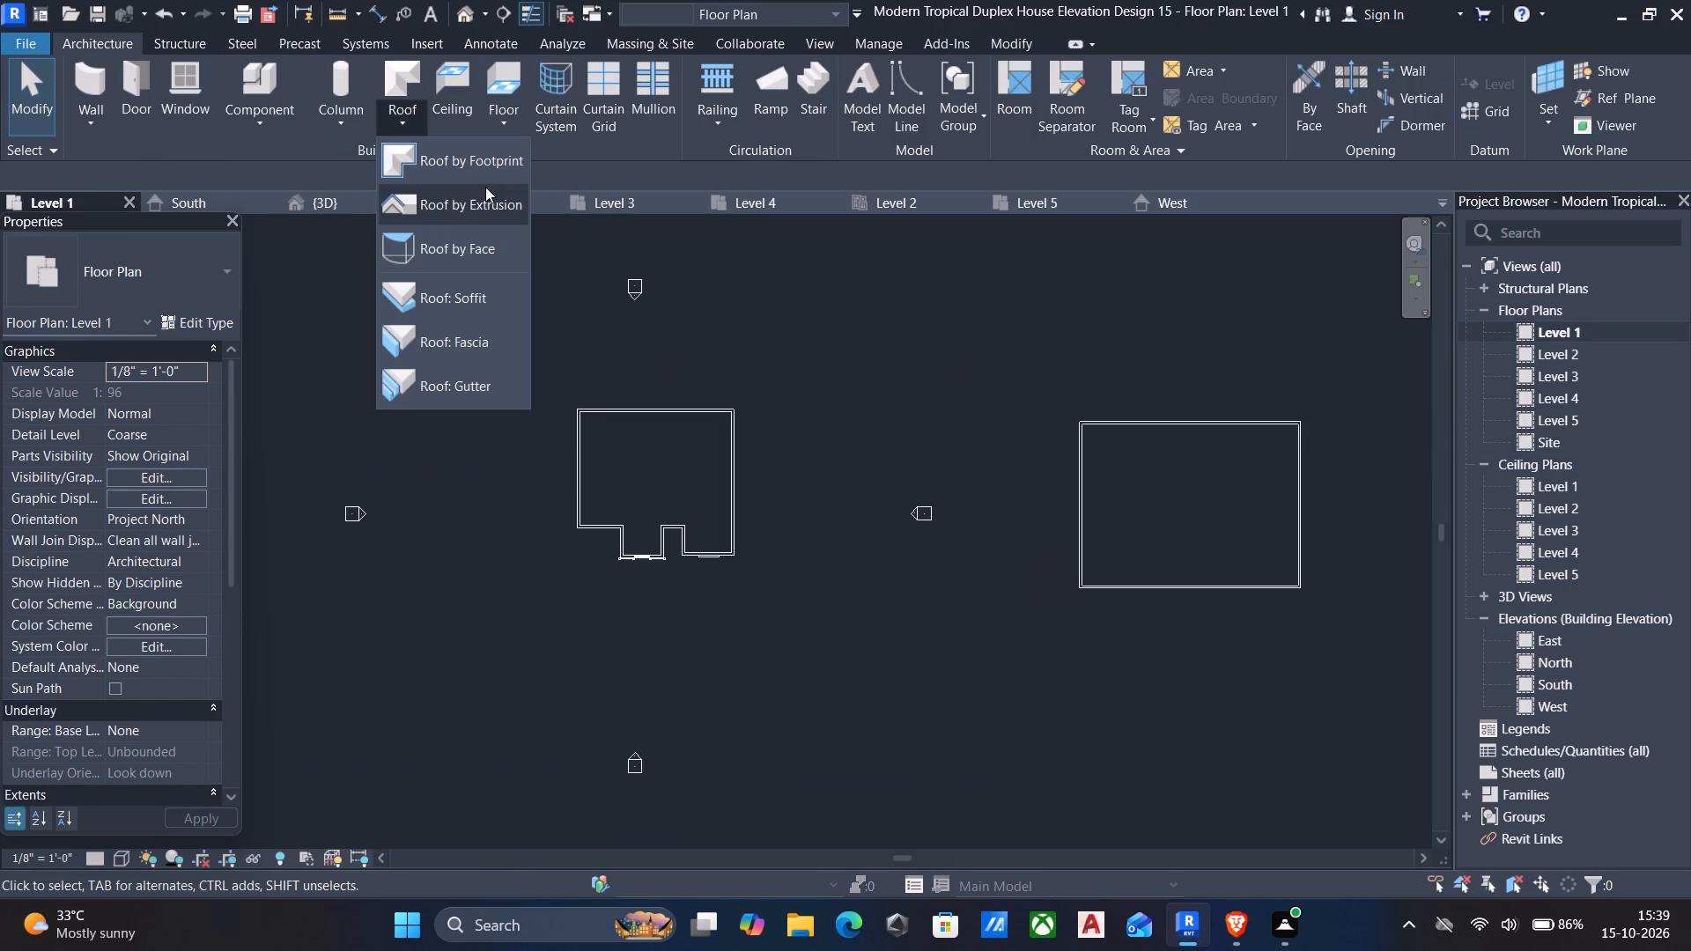
{"action": "left_click", "coordinate": [463, 166]}
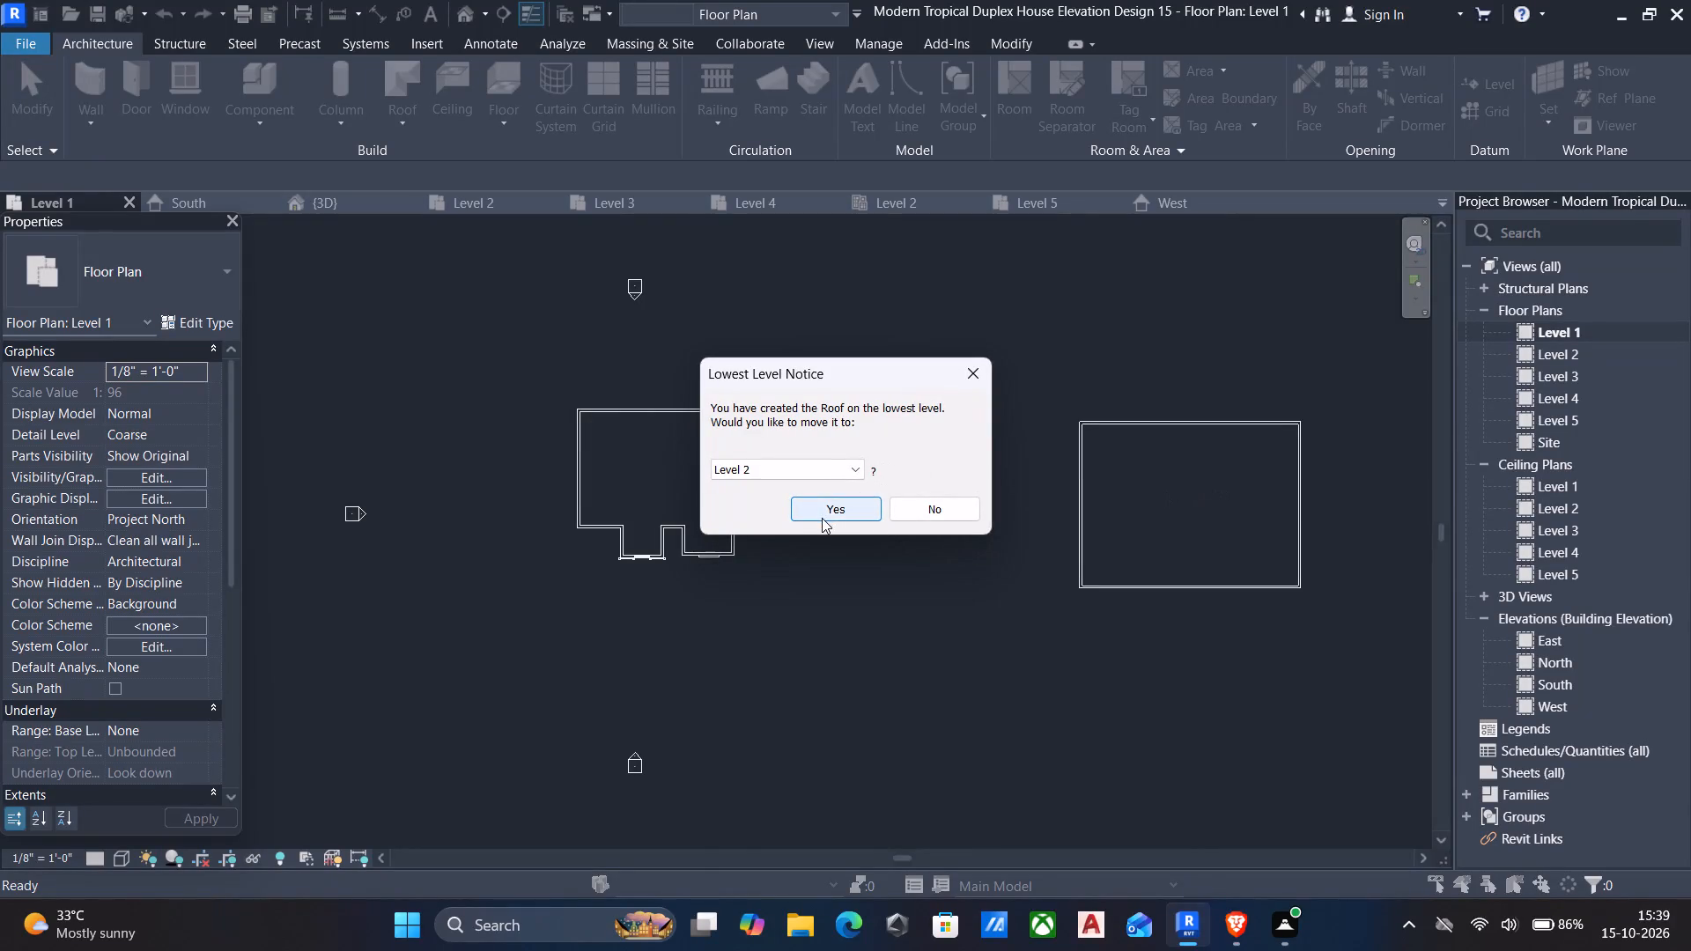
{"action": "left_click", "coordinate": [822, 518]}
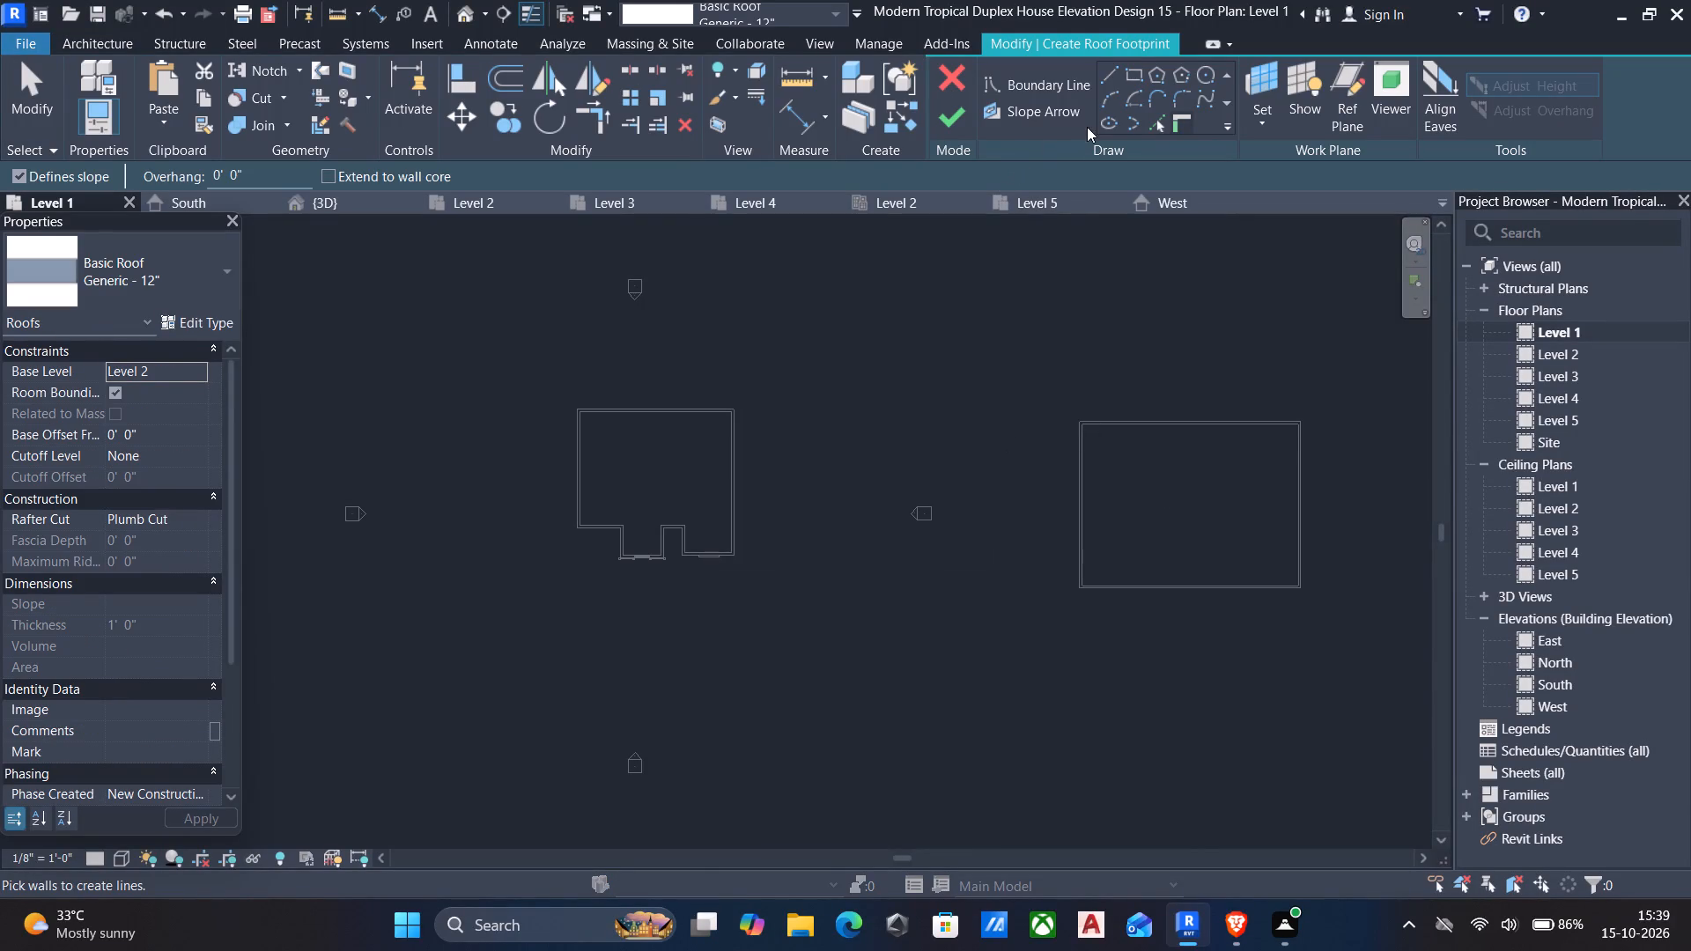
{"action": "left_click", "coordinate": [1134, 77]}
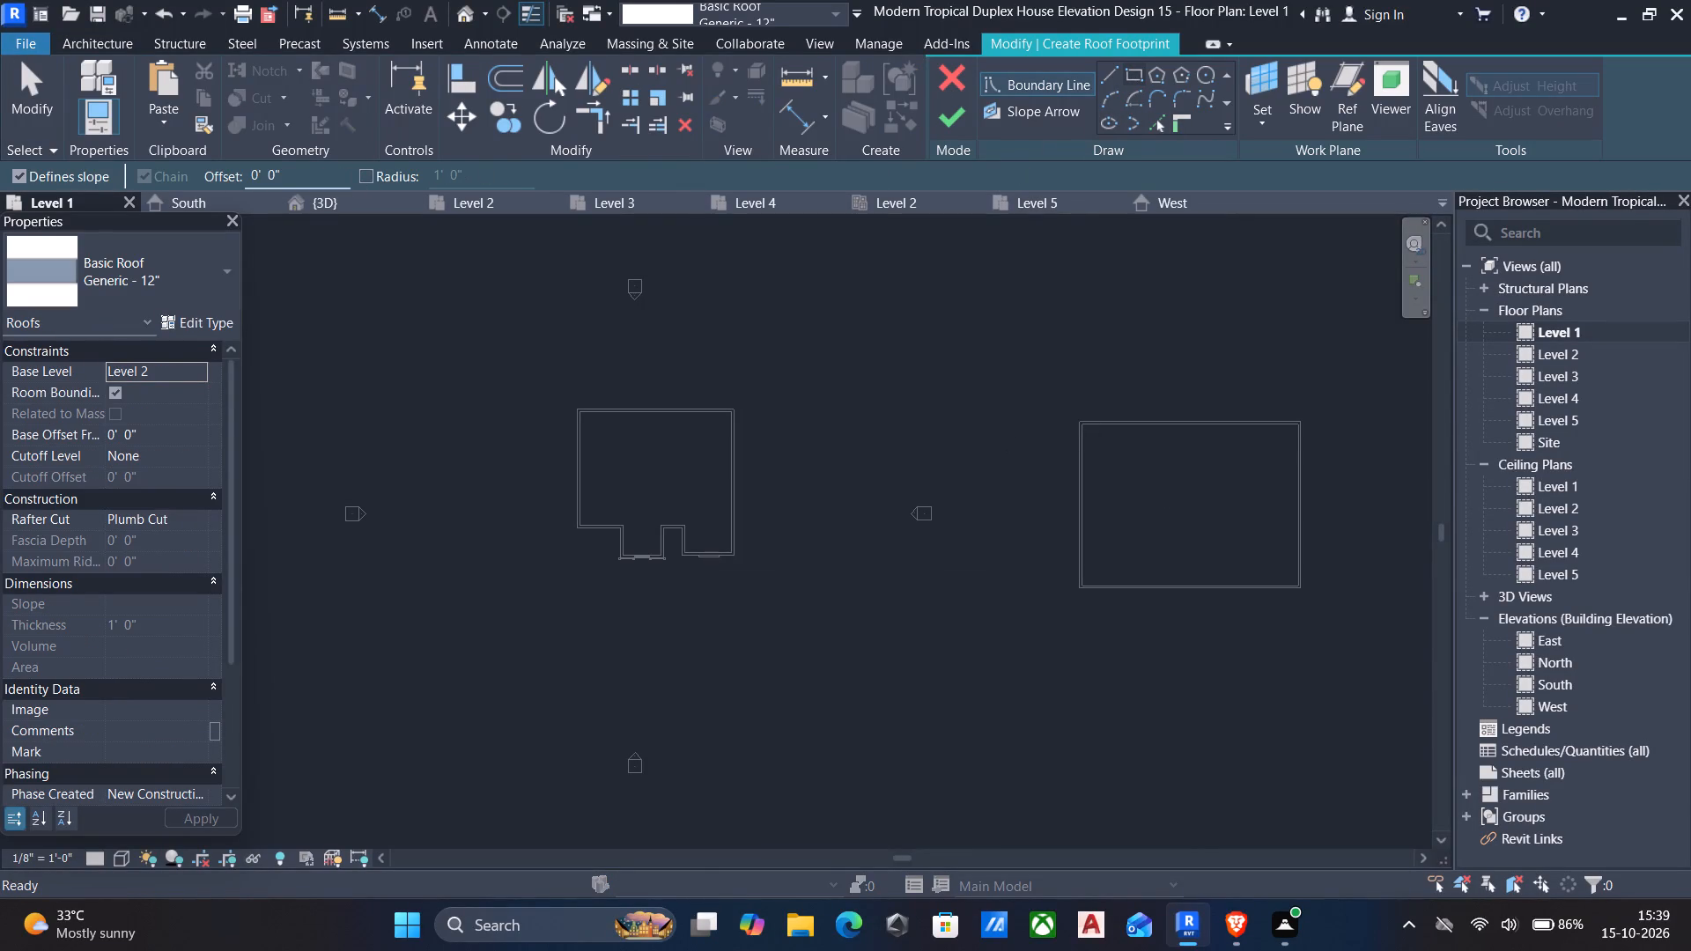
{"action": "left_click_drag", "start_coordinate": [318, 173], "coordinate": [0, 163]}
{"action": "type", "text": "2'"}
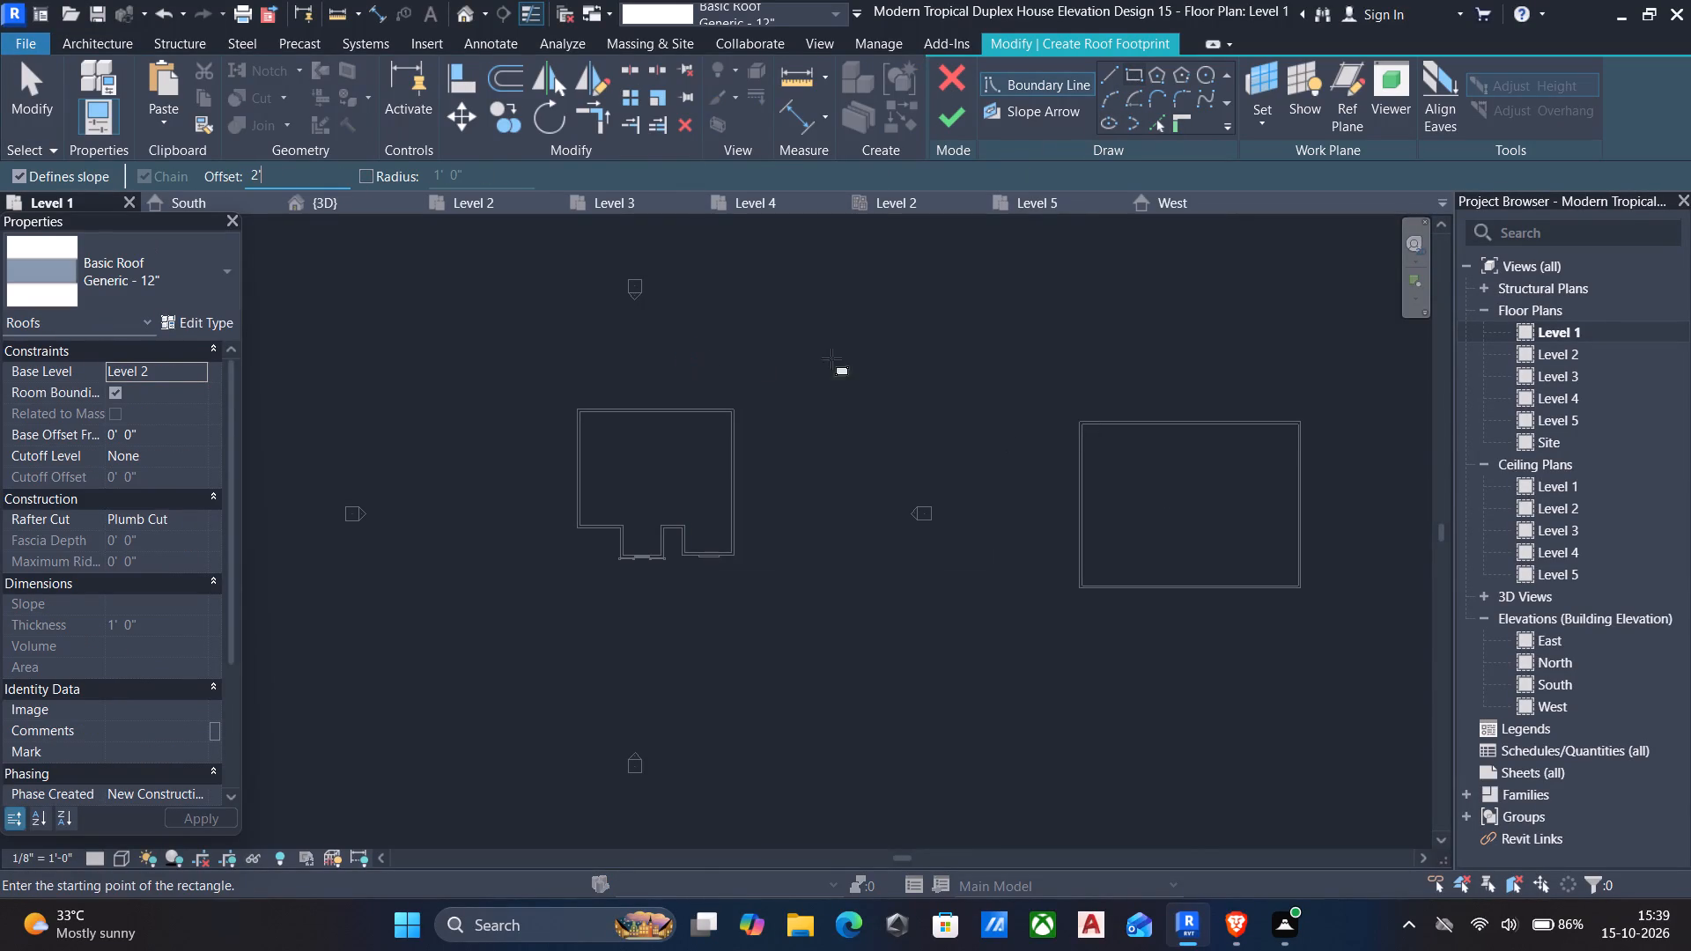
{"action": "scroll", "coordinate": [1072, 398], "scroll_direction": "up", "scroll_amount": 9}
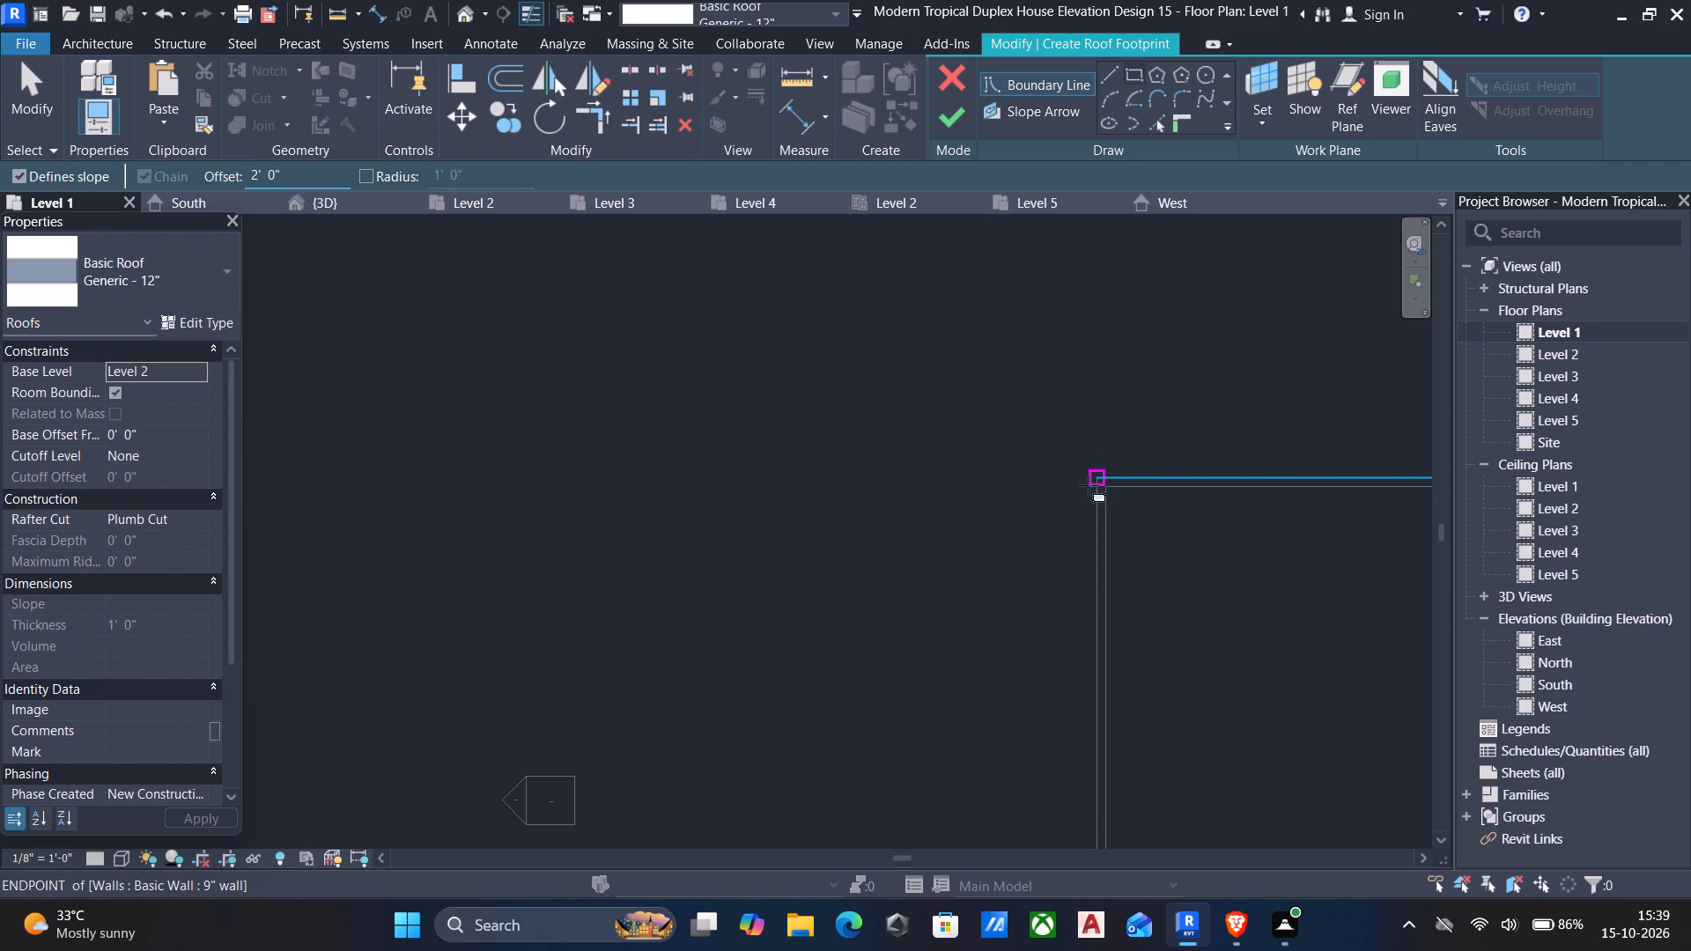
{"action": "left_click", "coordinate": [1097, 482]}
{"action": "scroll", "coordinate": [1093, 513], "scroll_direction": "down", "scroll_amount": 5}
{"action": "middle_click_drag", "start_coordinate": [1076, 505], "coordinate": [759, 401]}
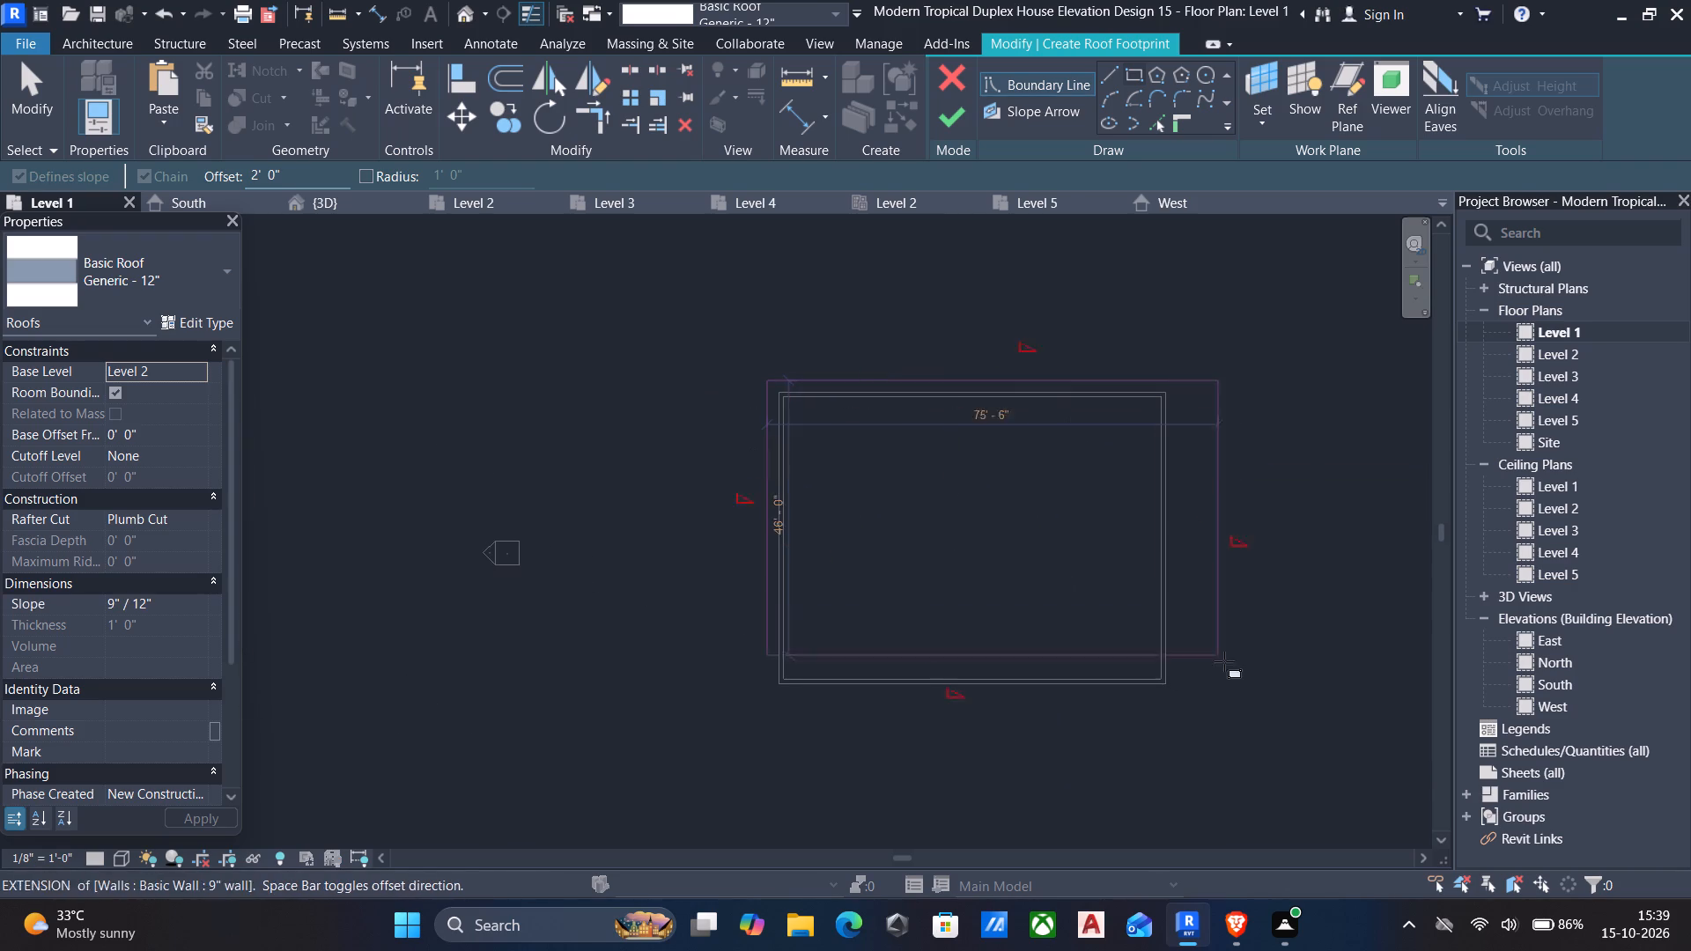
{"action": "scroll", "coordinate": [1171, 711], "scroll_direction": "up", "scroll_amount": 4}
{"action": "left_click", "coordinate": [1162, 663]}
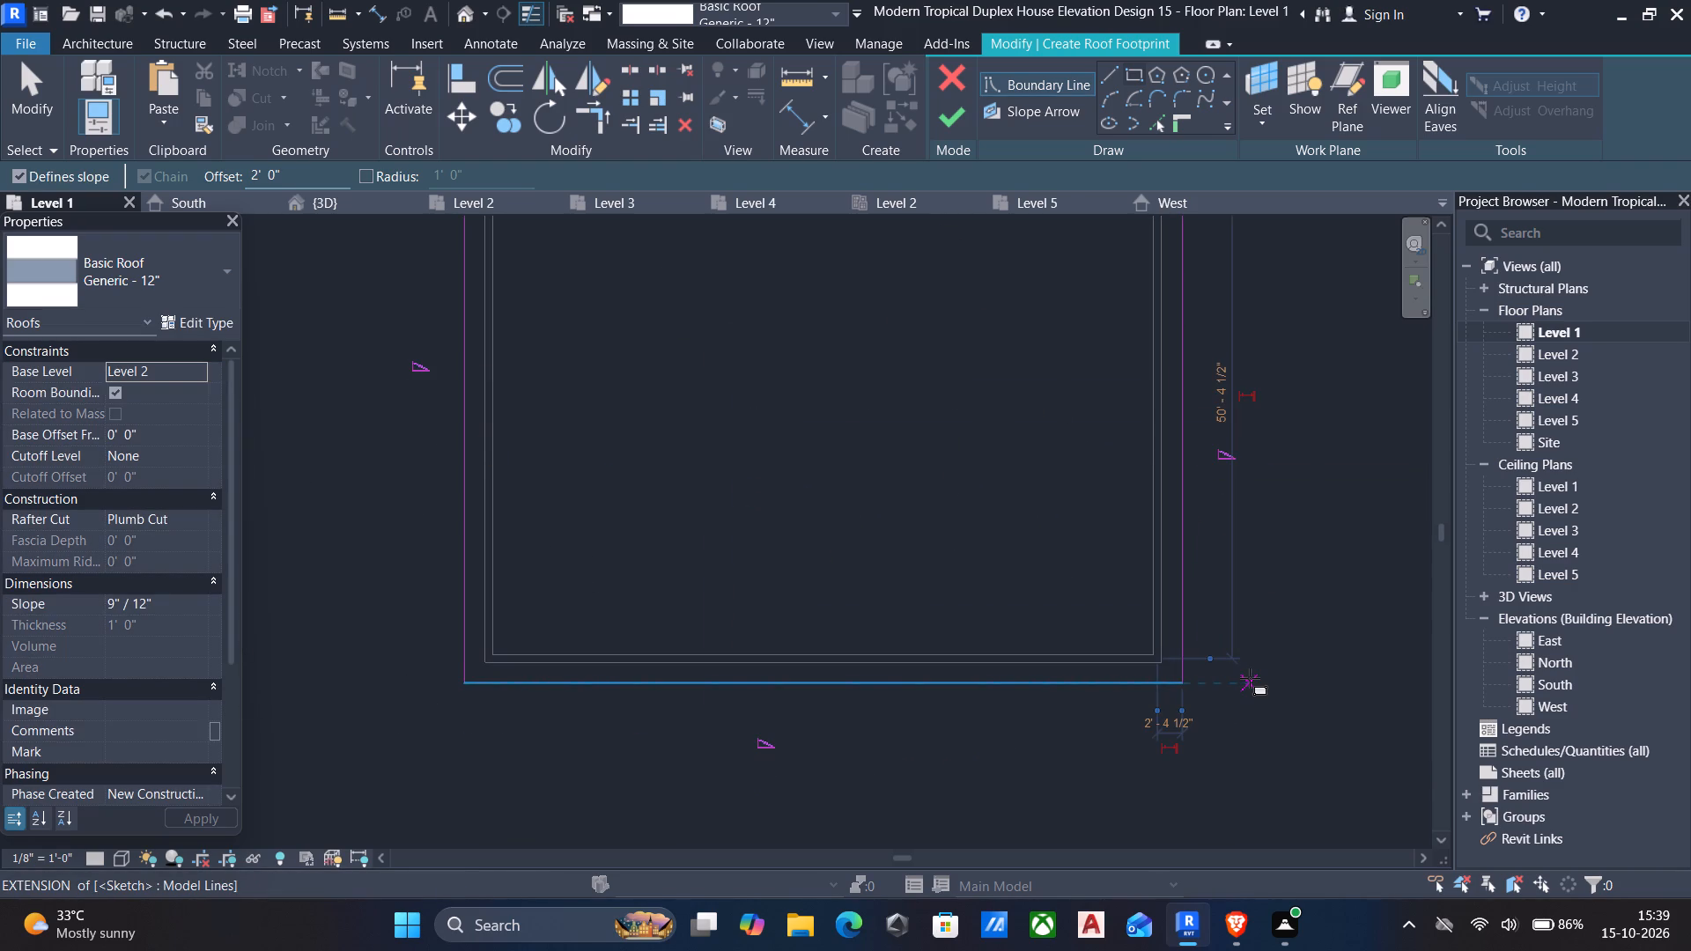
{"action": "key", "text": "Escape"}
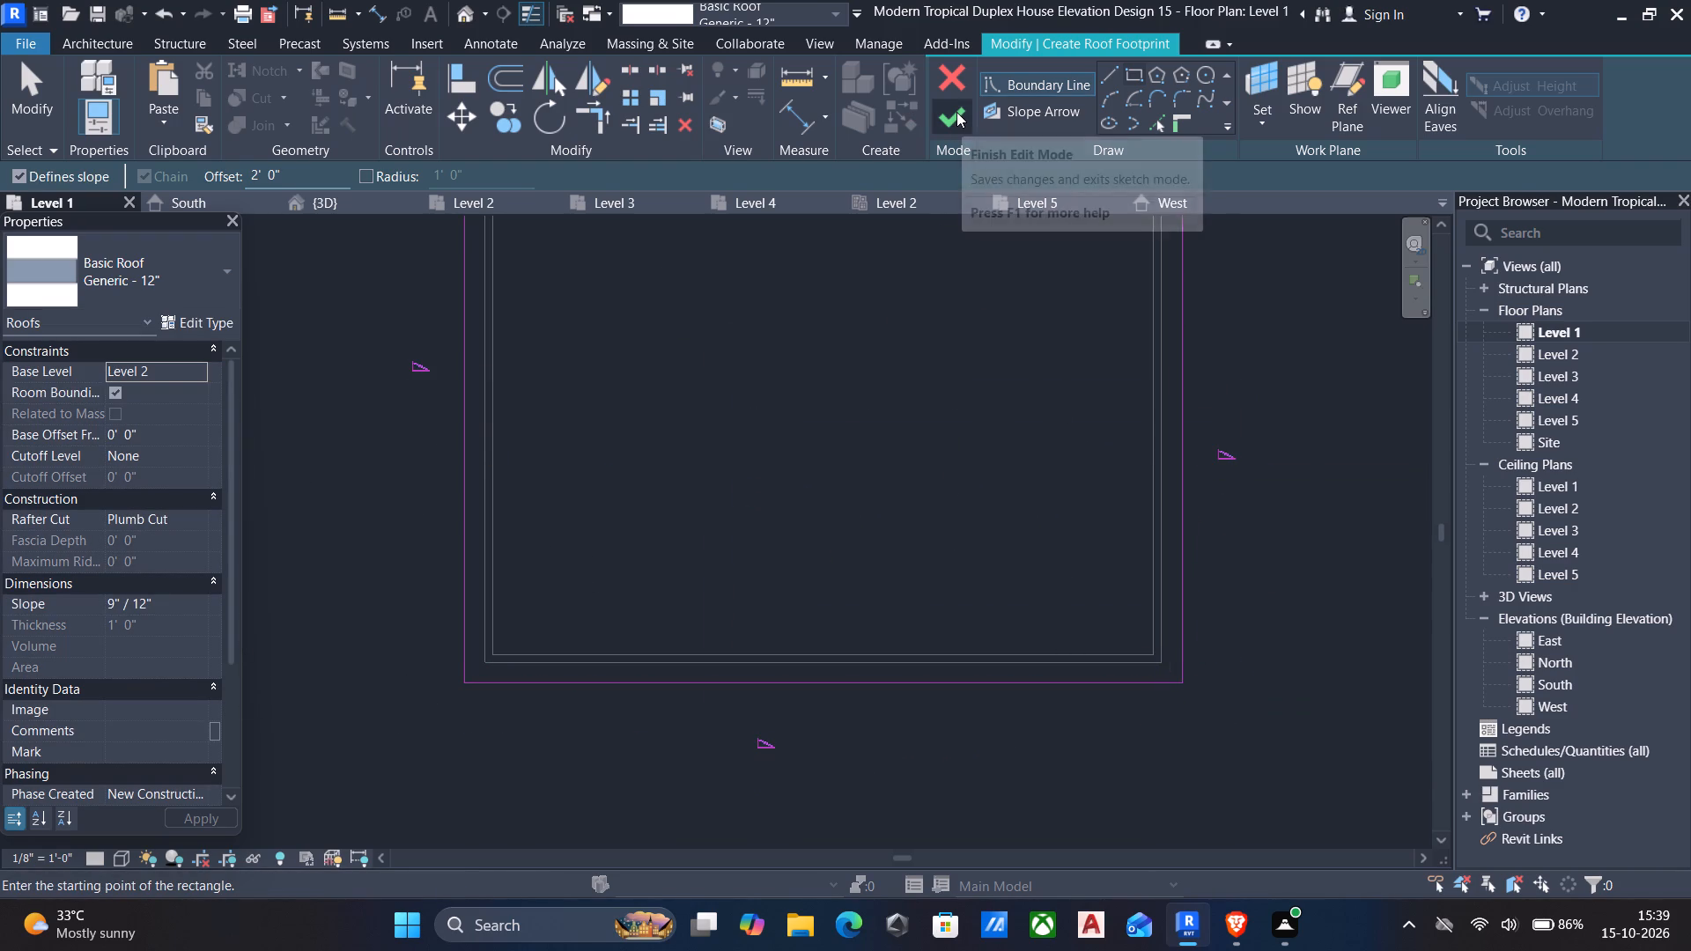
{"action": "left_click", "coordinate": [956, 112]}
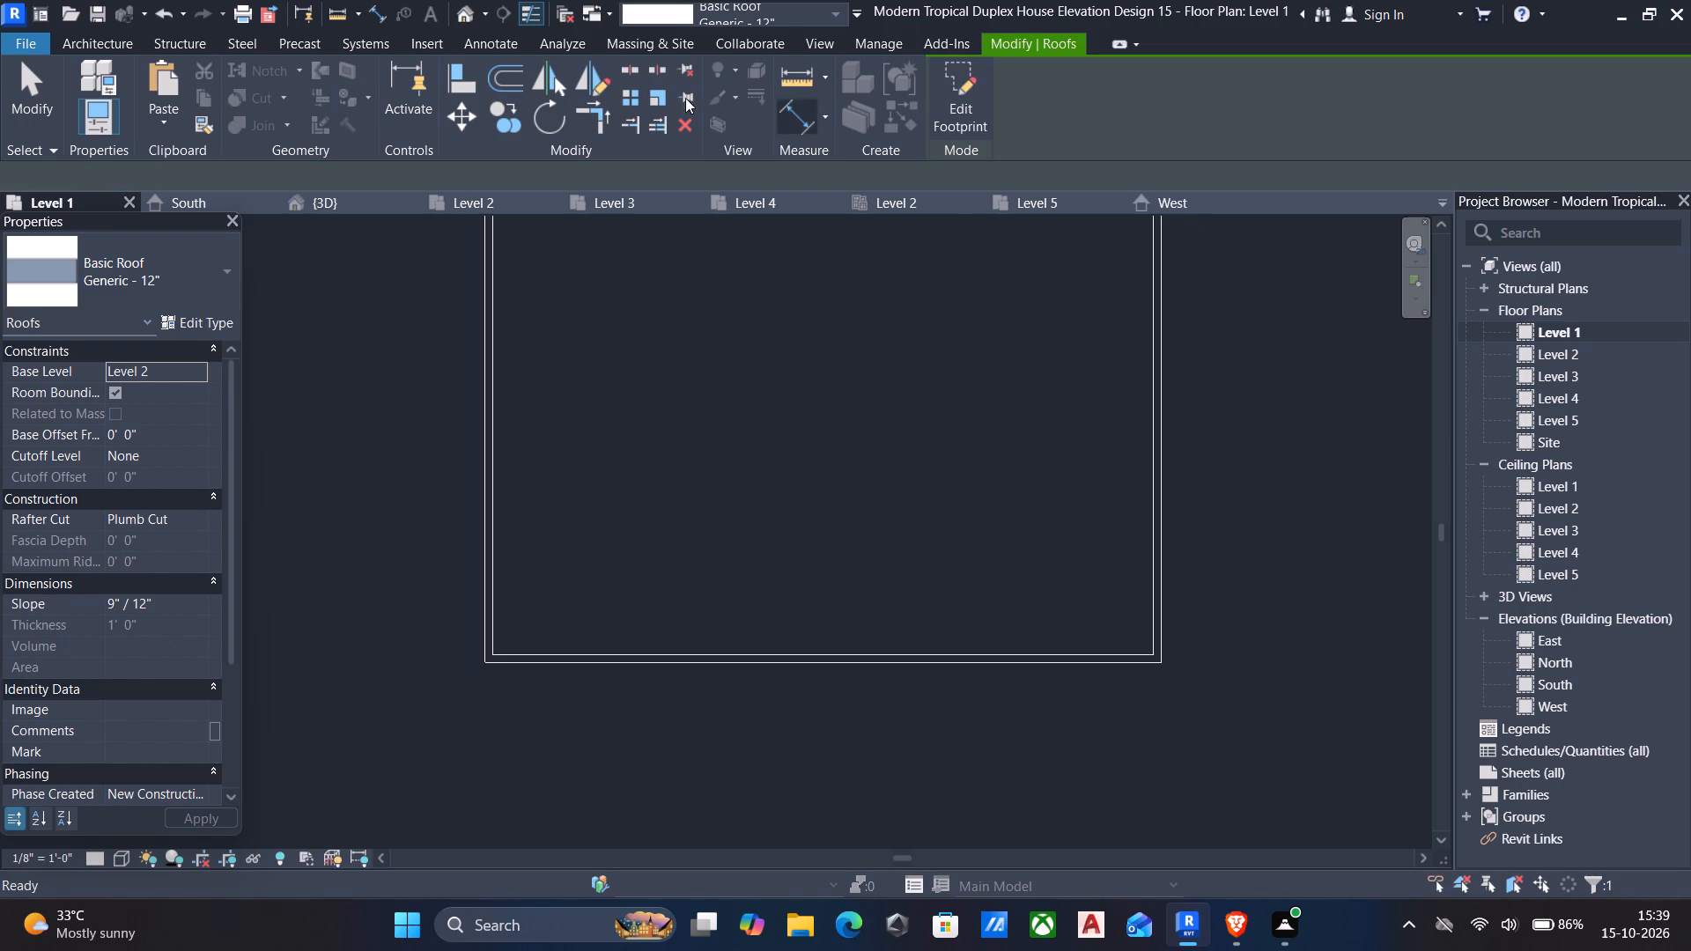
Examine the separate block's new roof from several angles in 3D and check the block on the Level 1 plan.
{"action": "left_click", "coordinate": [468, 18]}
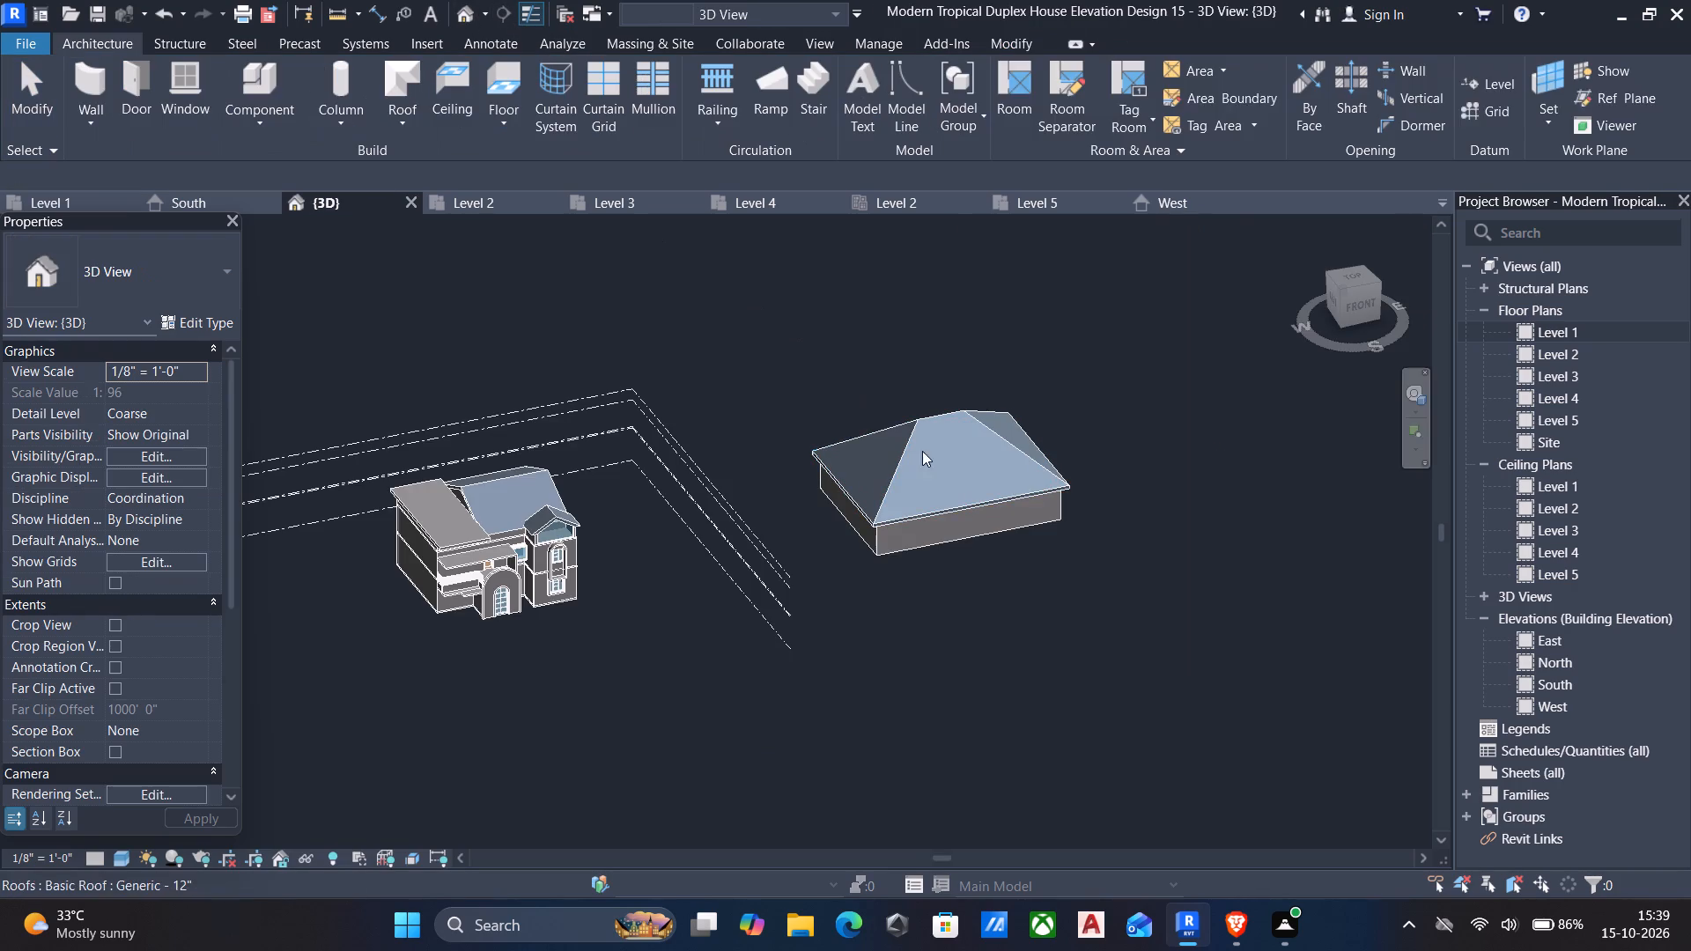
{"action": "key", "text": "Escape"}
{"action": "scroll", "coordinate": [941, 557], "scroll_direction": "up", "scroll_amount": 1}
{"action": "middle_click_drag", "start_coordinate": [939, 557], "coordinate": [739, 488], "text": "shift"}
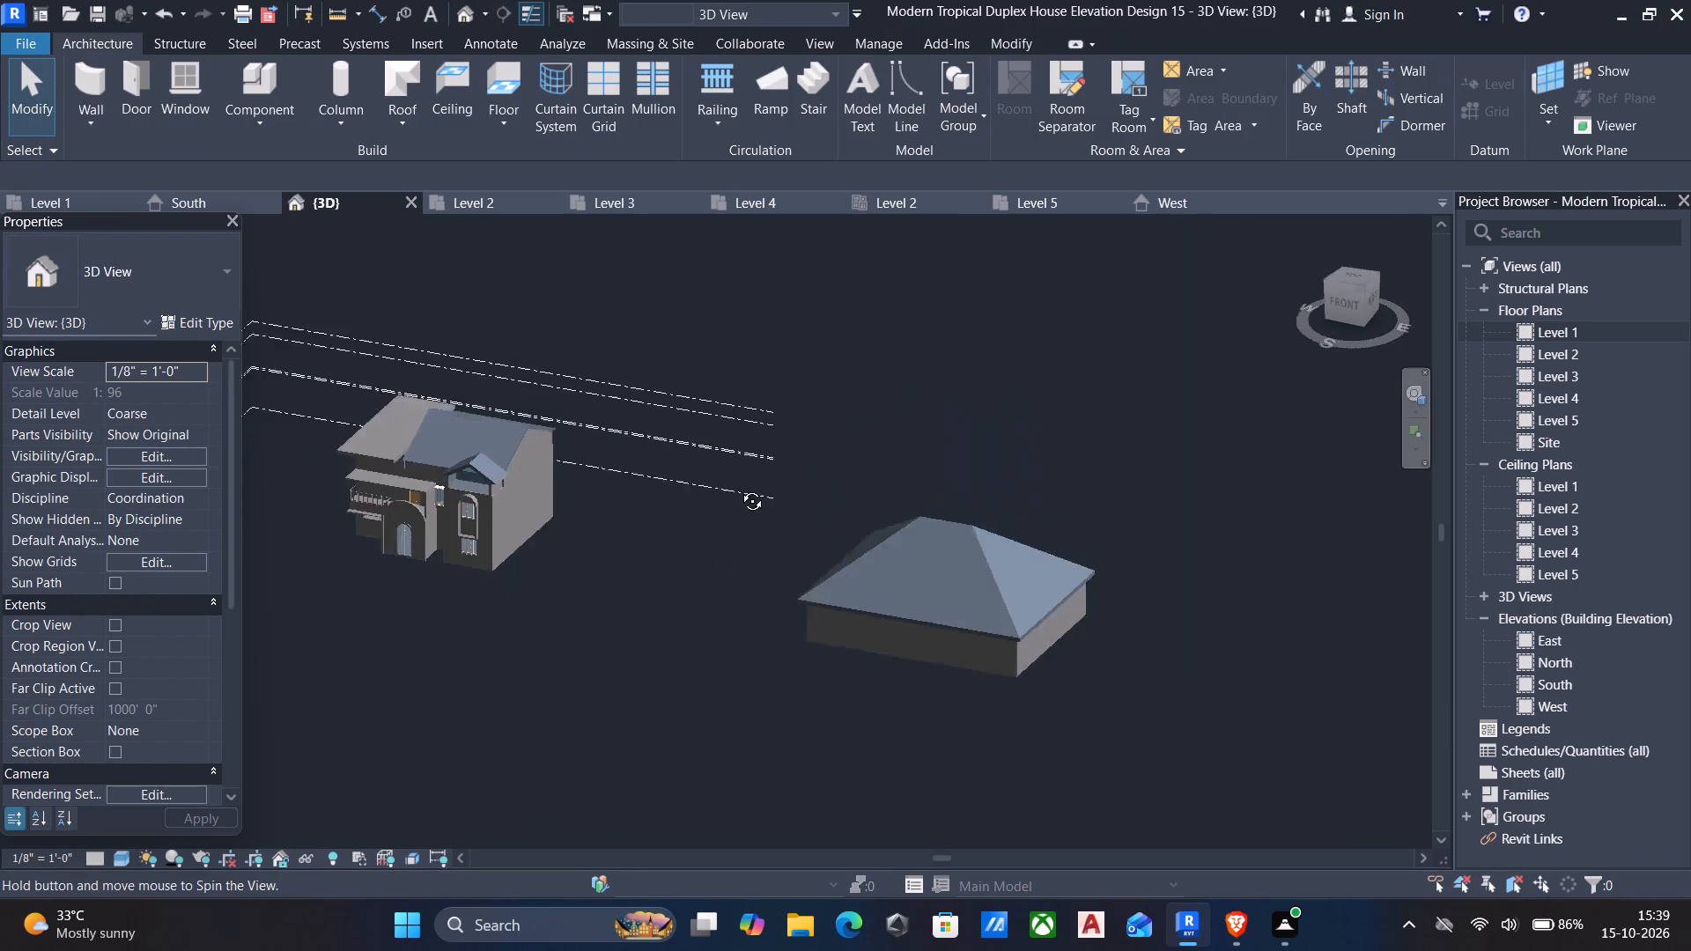
{"action": "middle_click_drag", "start_coordinate": [739, 488], "coordinate": [559, 463], "text": "shift"}
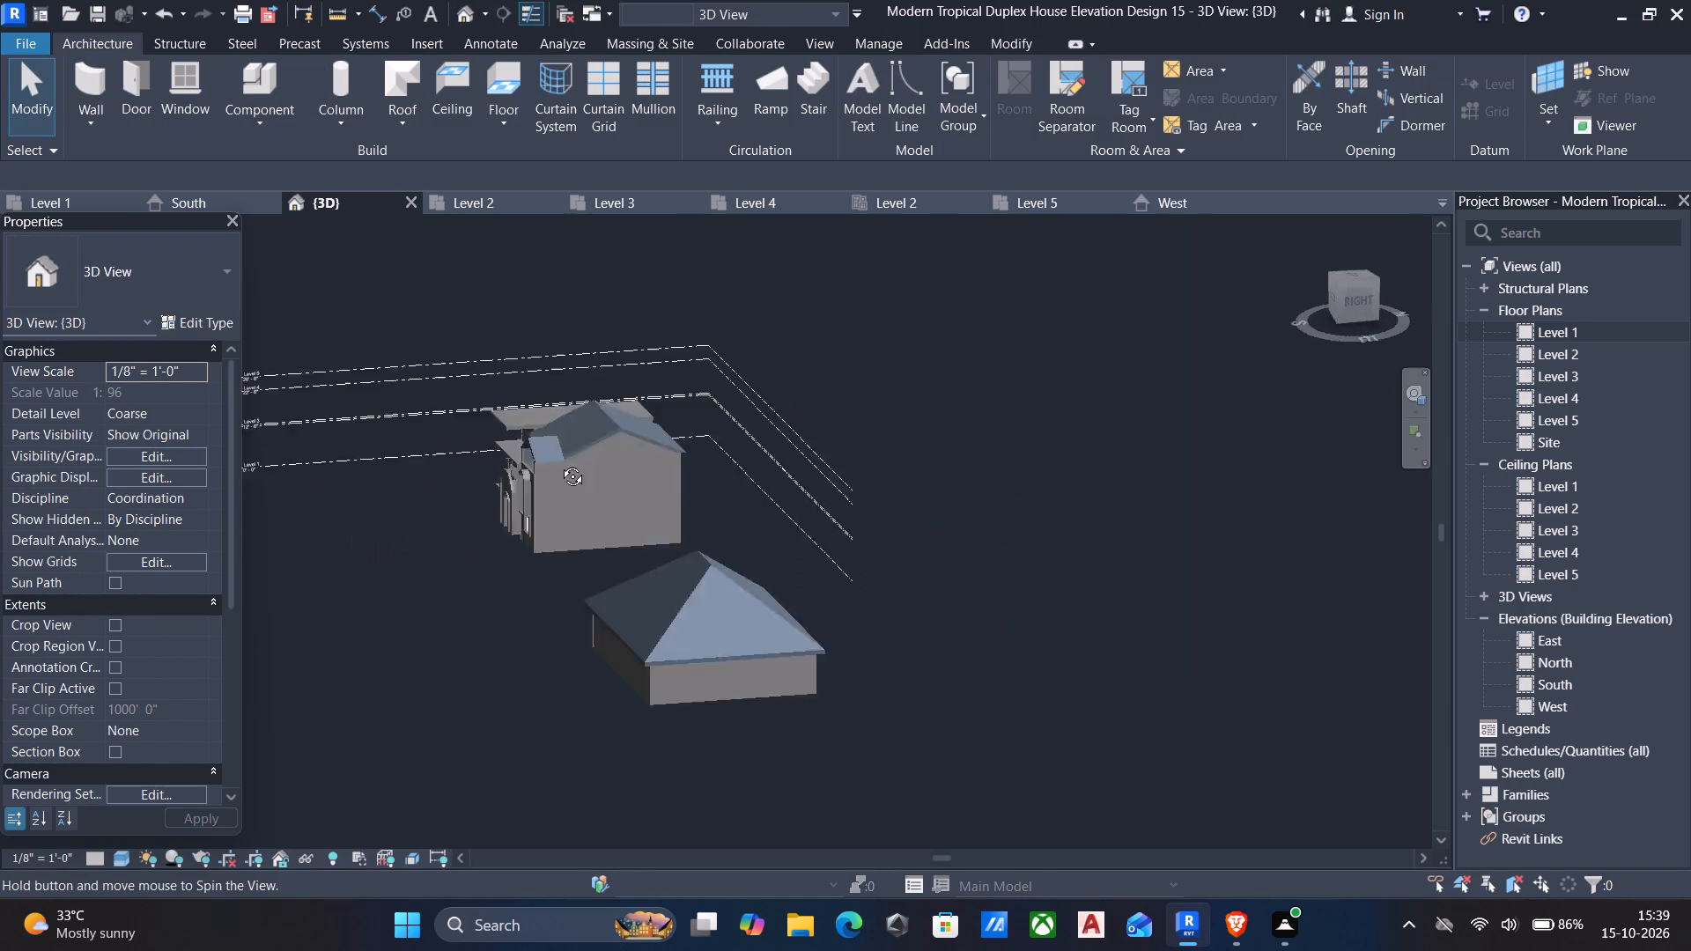
{"action": "middle_click_drag", "start_coordinate": [559, 463], "coordinate": [882, 418], "text": "shift"}
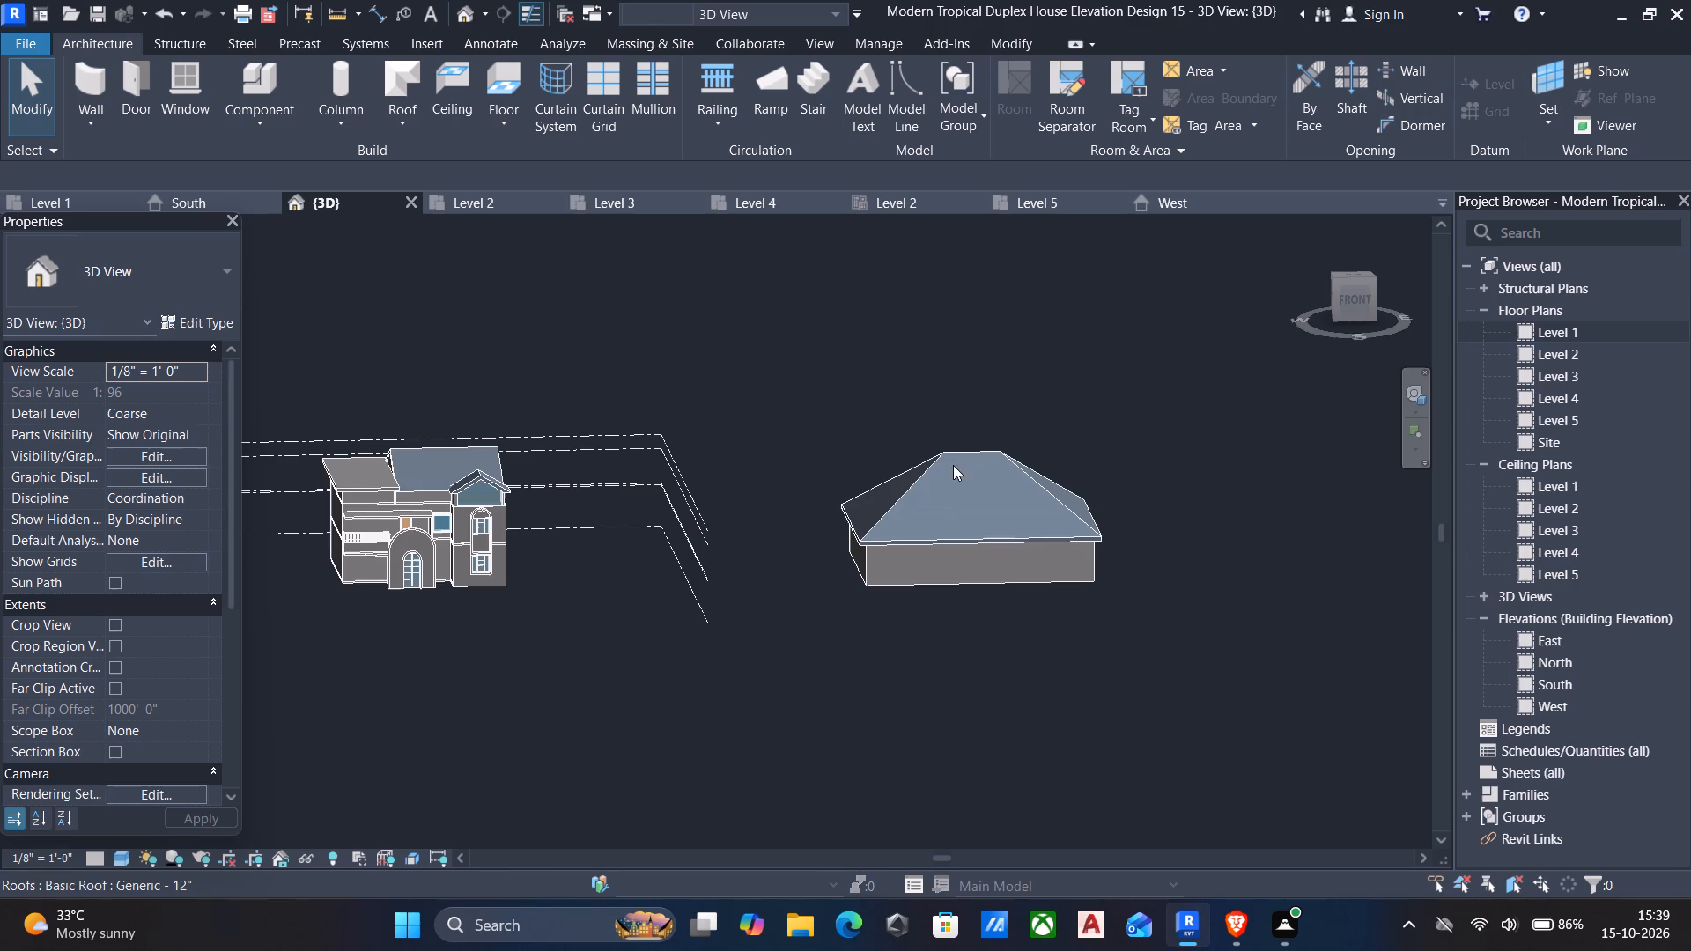
{"action": "middle_click_drag", "start_coordinate": [953, 465], "coordinate": [1126, 488]}
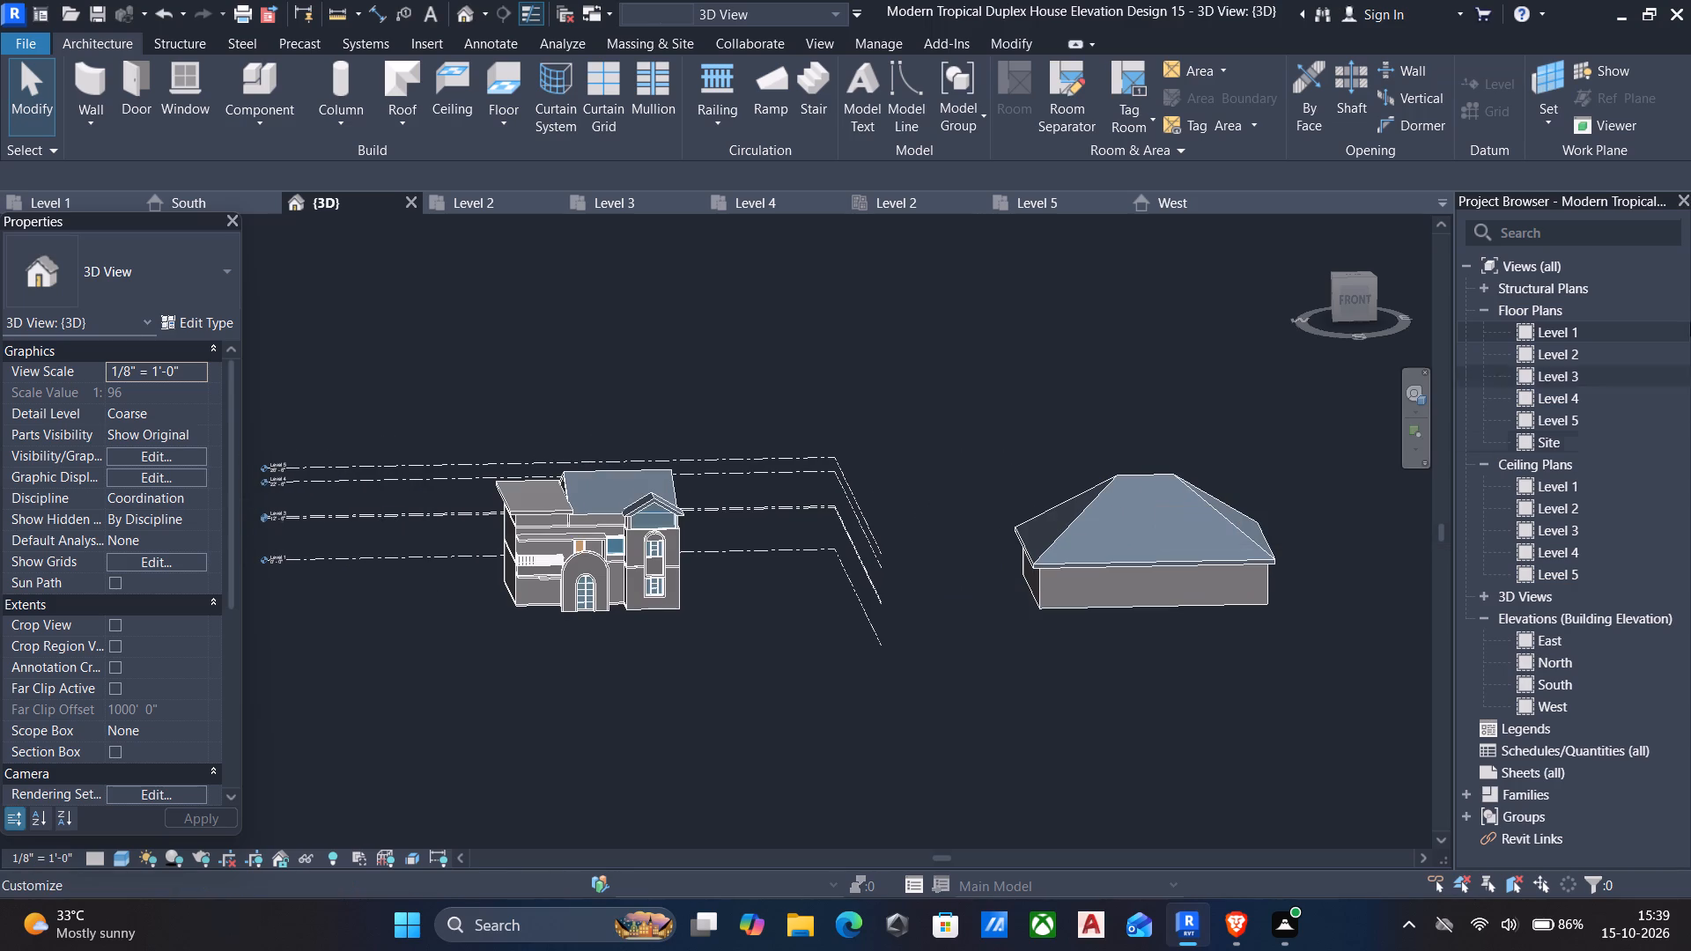
{"action": "double_click", "coordinate": [1585, 333]}
{"action": "scroll", "coordinate": [1196, 527], "scroll_direction": "down", "scroll_amount": 6}
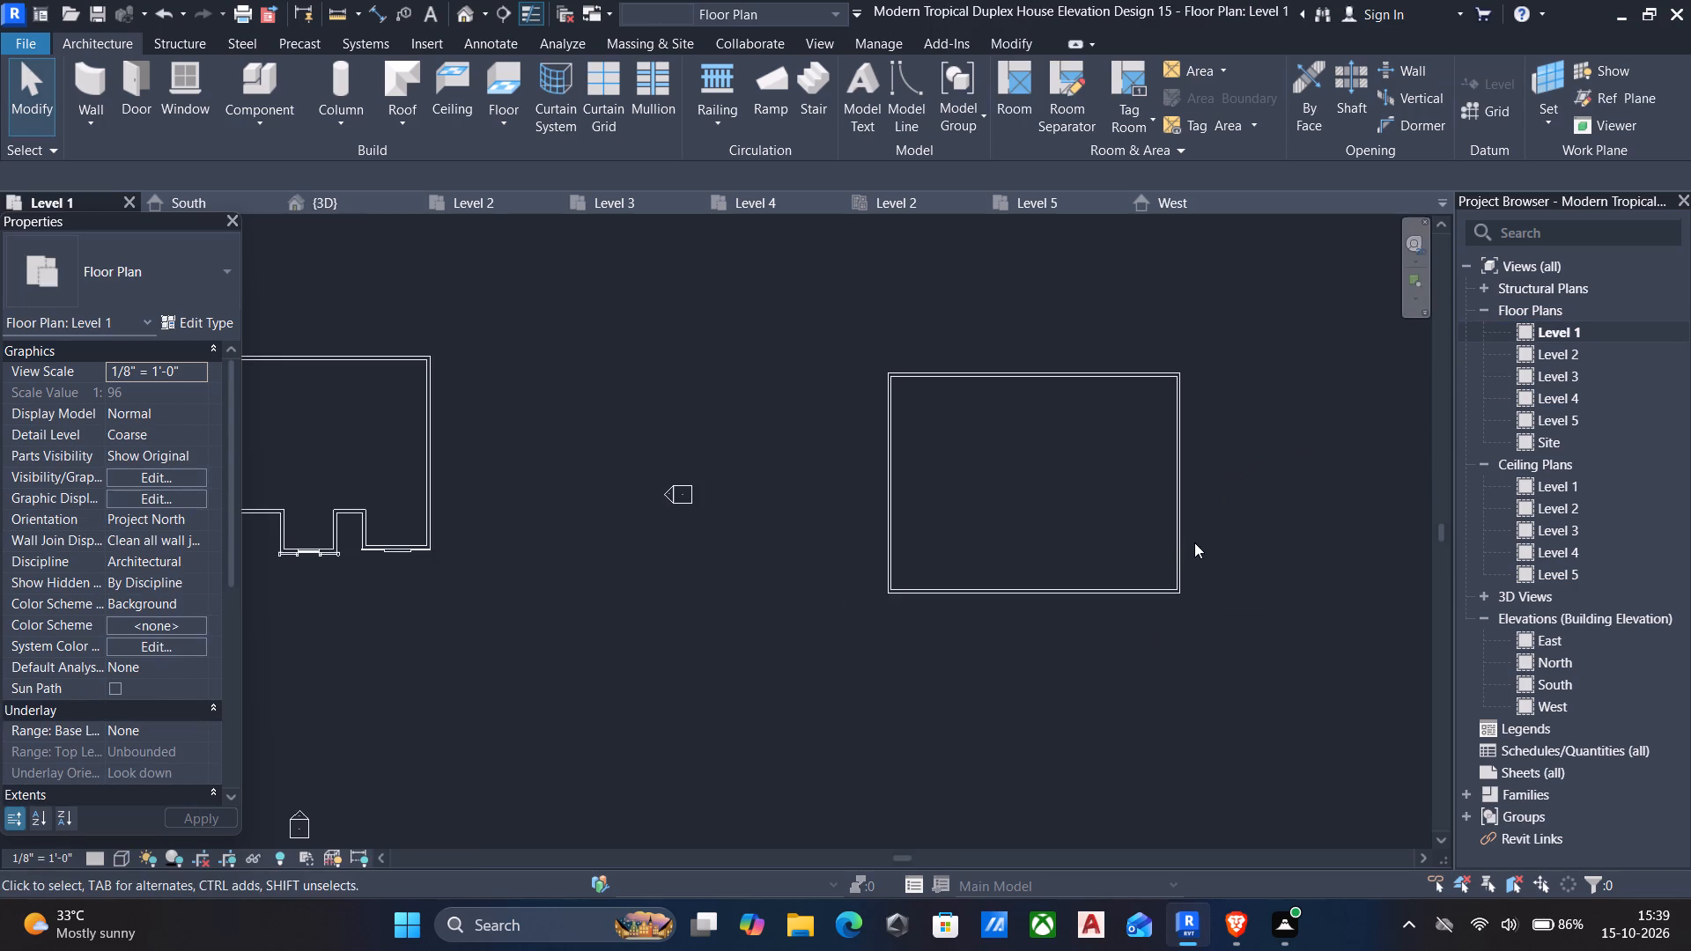
{"action": "middle_click_drag", "start_coordinate": [988, 493], "coordinate": [887, 509]}
{"action": "scroll", "coordinate": [887, 509], "scroll_direction": "down", "scroll_amount": 1}
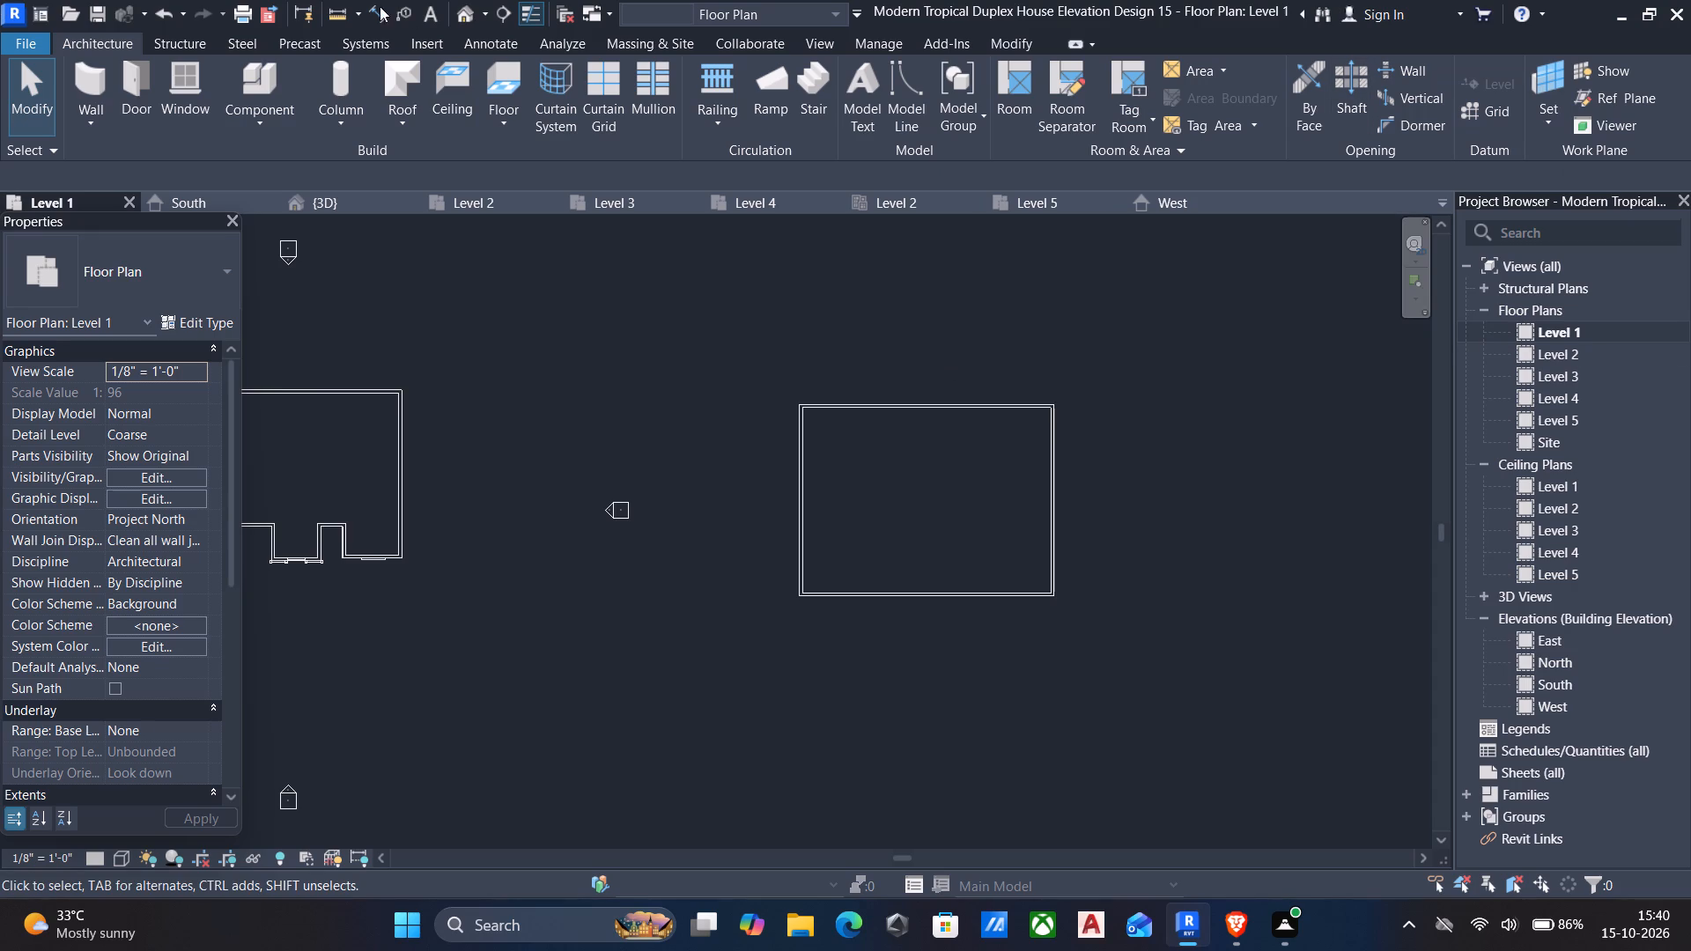
In the Site plan, create a Level 2 footprint roof from an 8'-0" by 8'-0" sloped square within the separate block's south roof slope.
{"action": "left_click", "coordinate": [460, 13]}
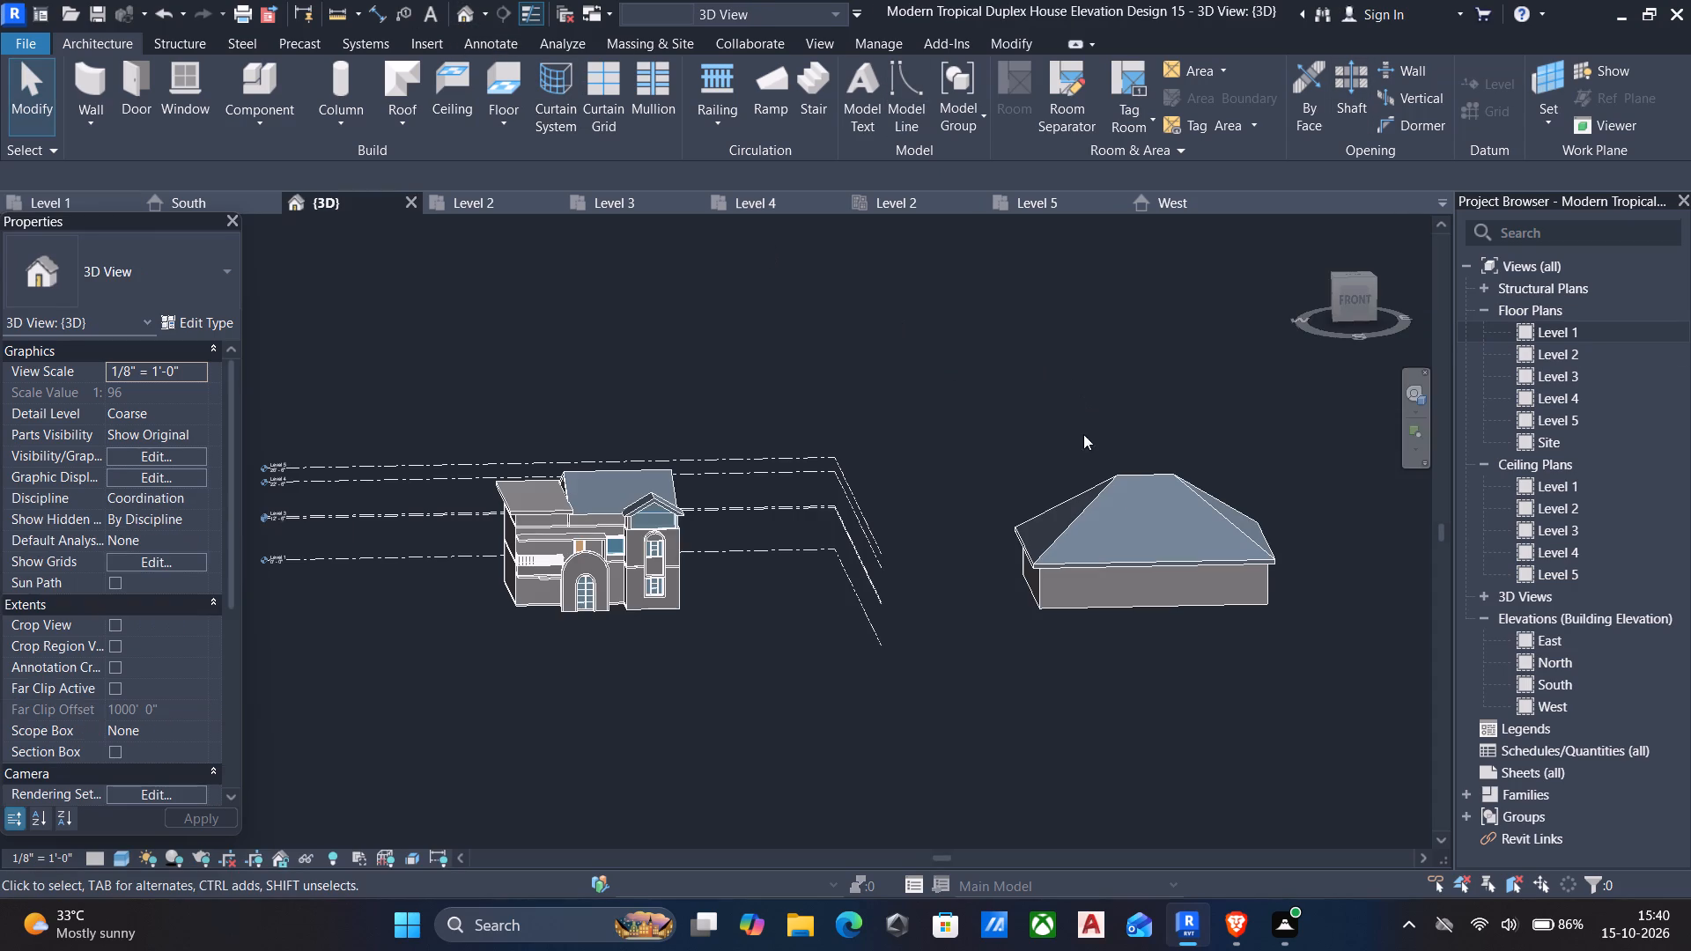
{"action": "left_click", "coordinate": [401, 123]}
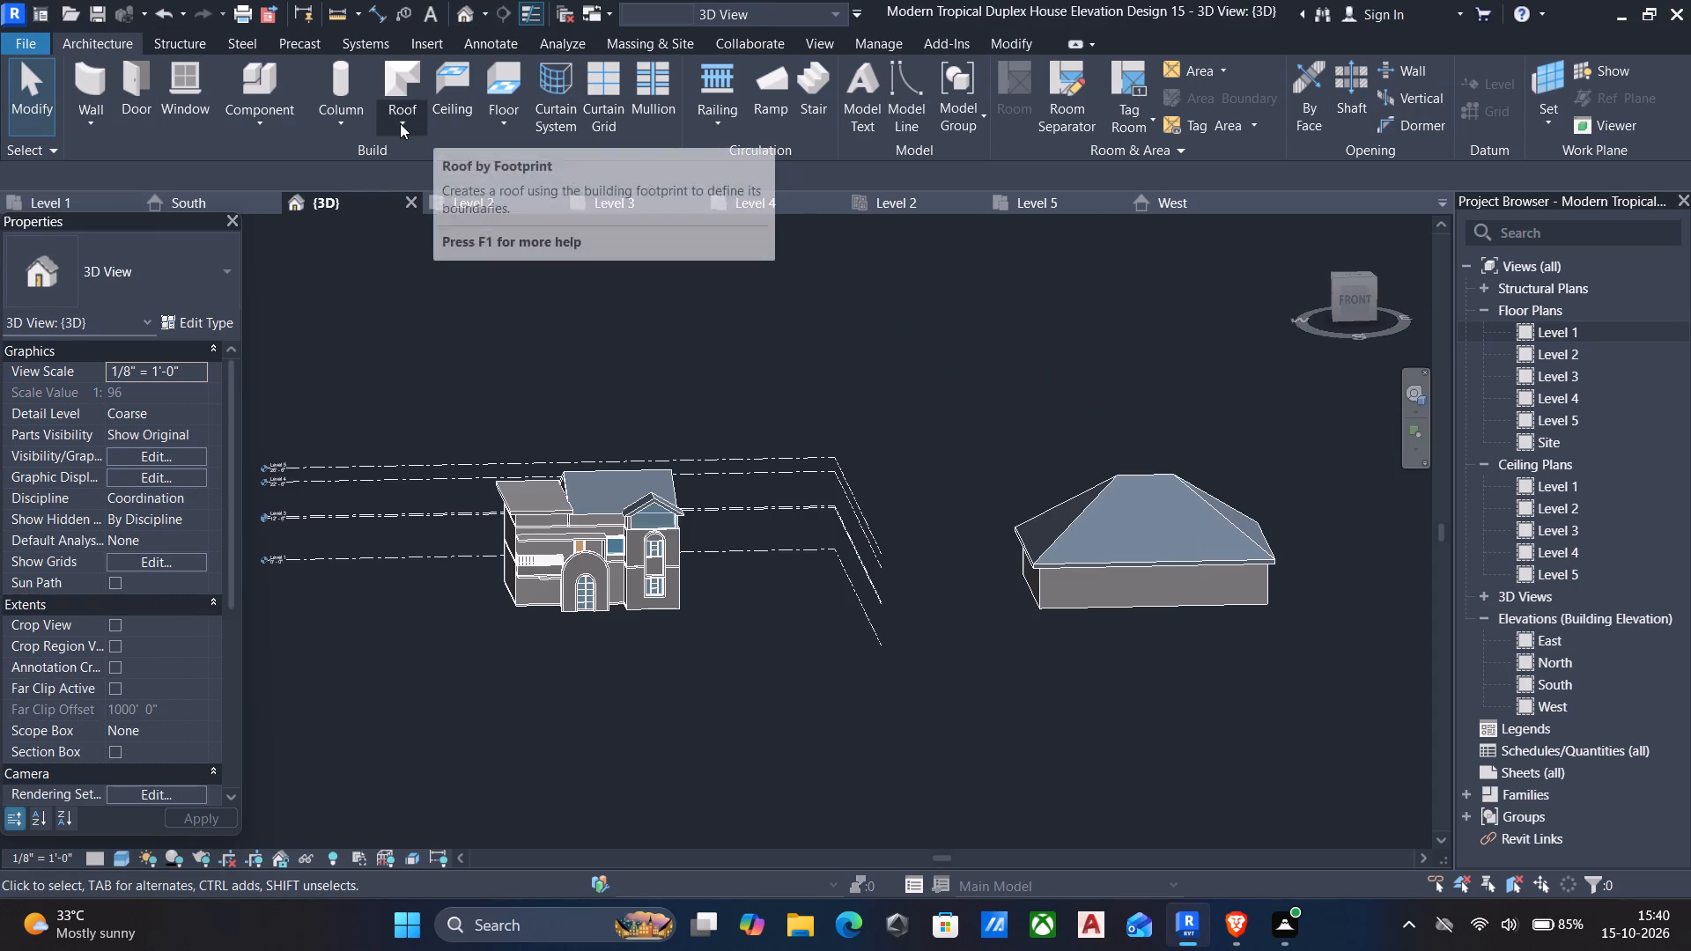
{"action": "left_click", "coordinate": [468, 159]}
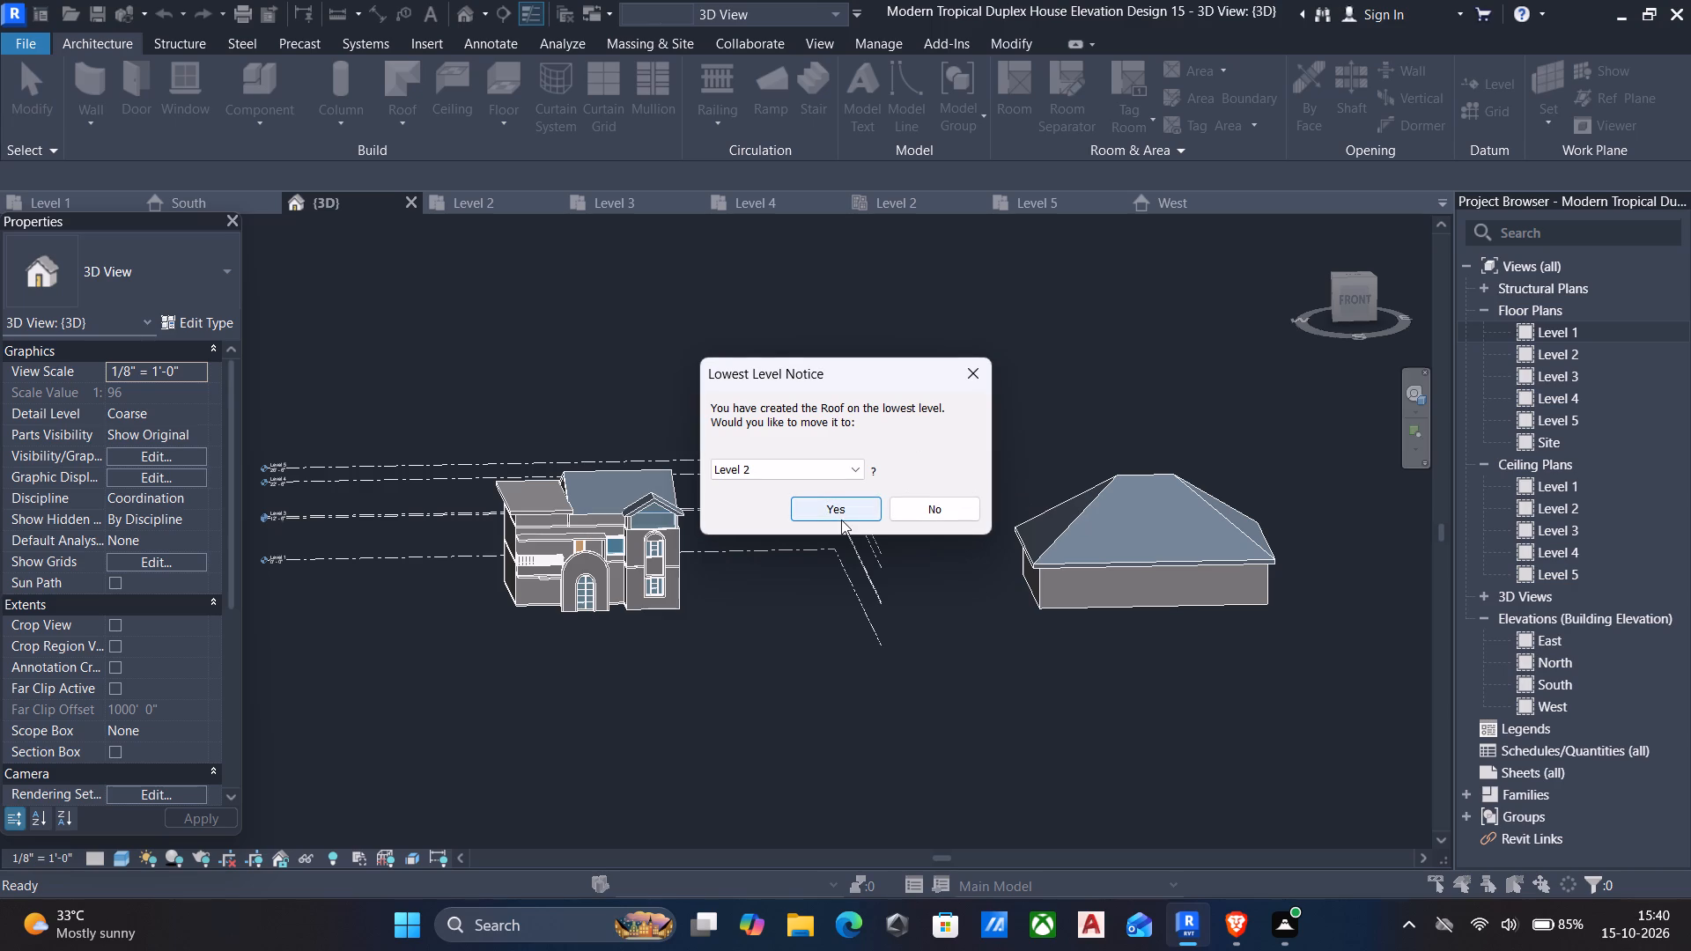
{"action": "left_click", "coordinate": [828, 508]}
{"action": "scroll", "coordinate": [1237, 521], "scroll_direction": "up", "scroll_amount": 4}
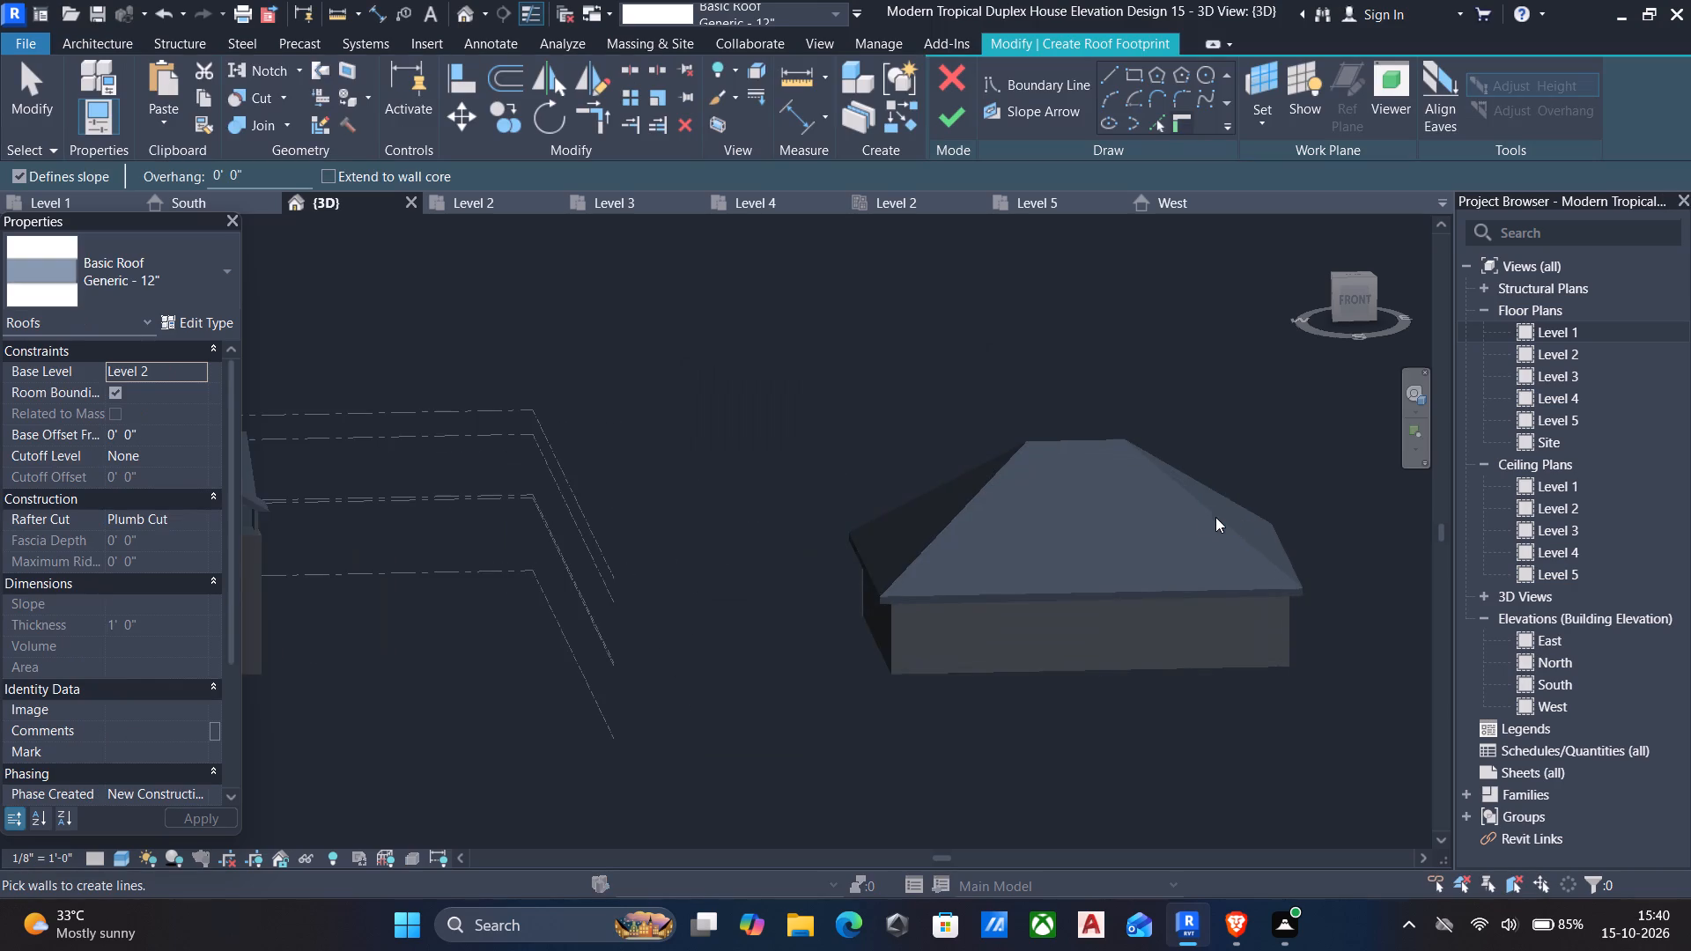
{"action": "scroll", "coordinate": [1195, 512], "scroll_direction": "up", "scroll_amount": 2}
{"action": "left_click", "coordinate": [1198, 564]}
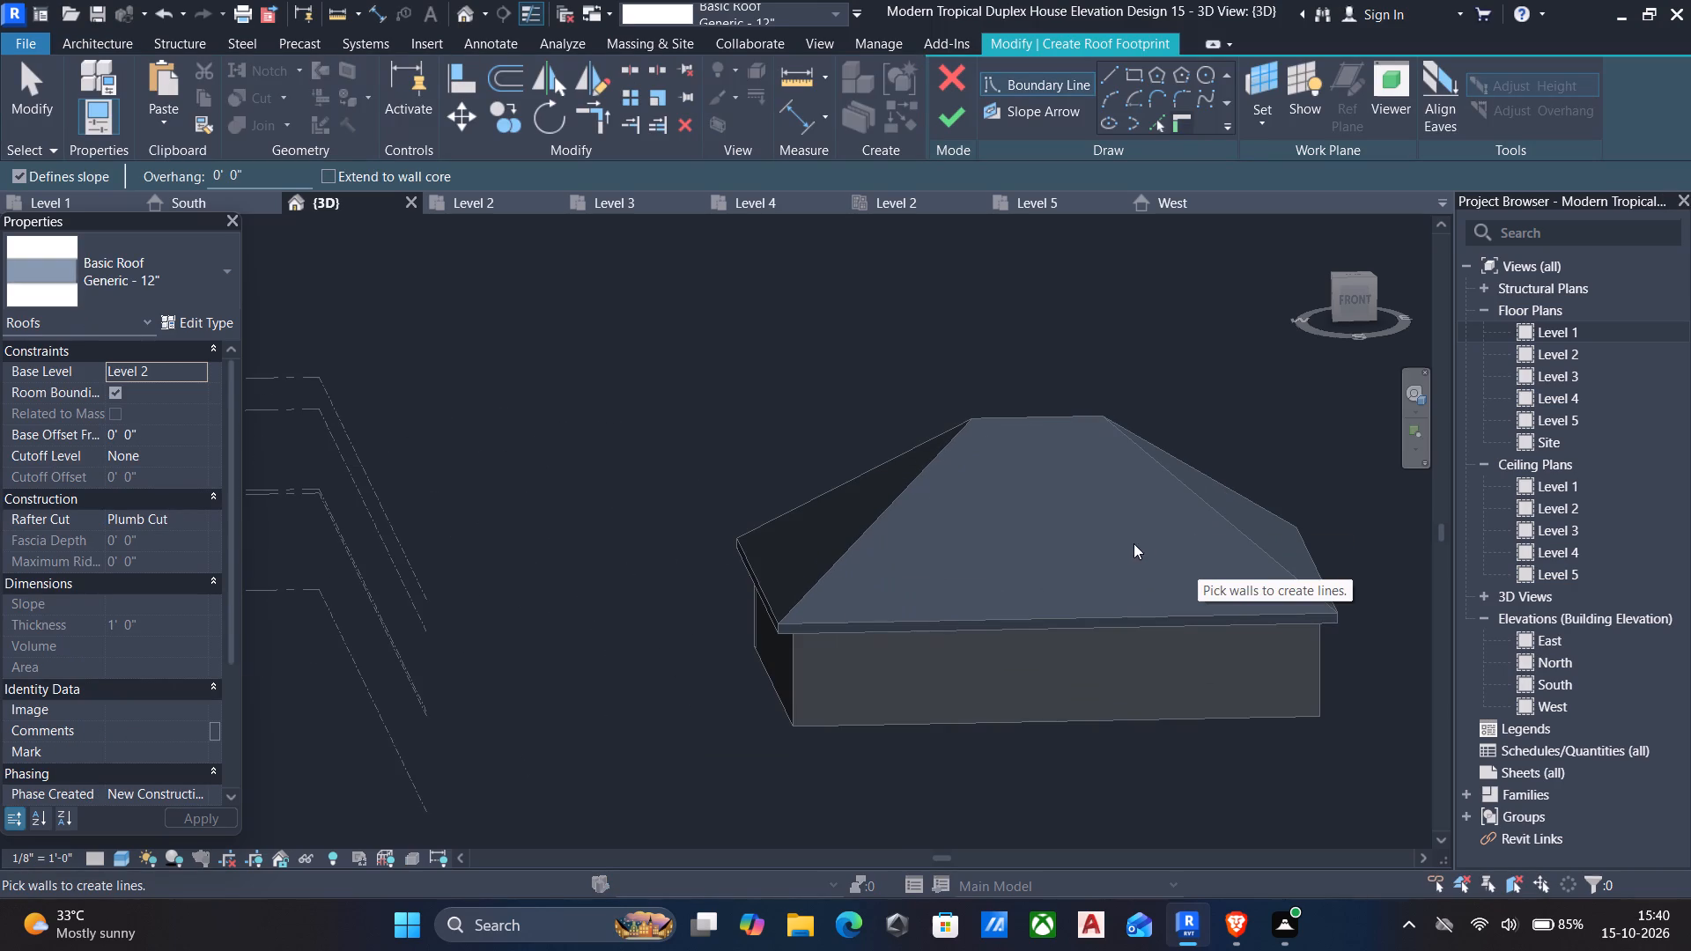
{"action": "left_click_drag", "start_coordinate": [1119, 534], "coordinate": [1214, 572]}
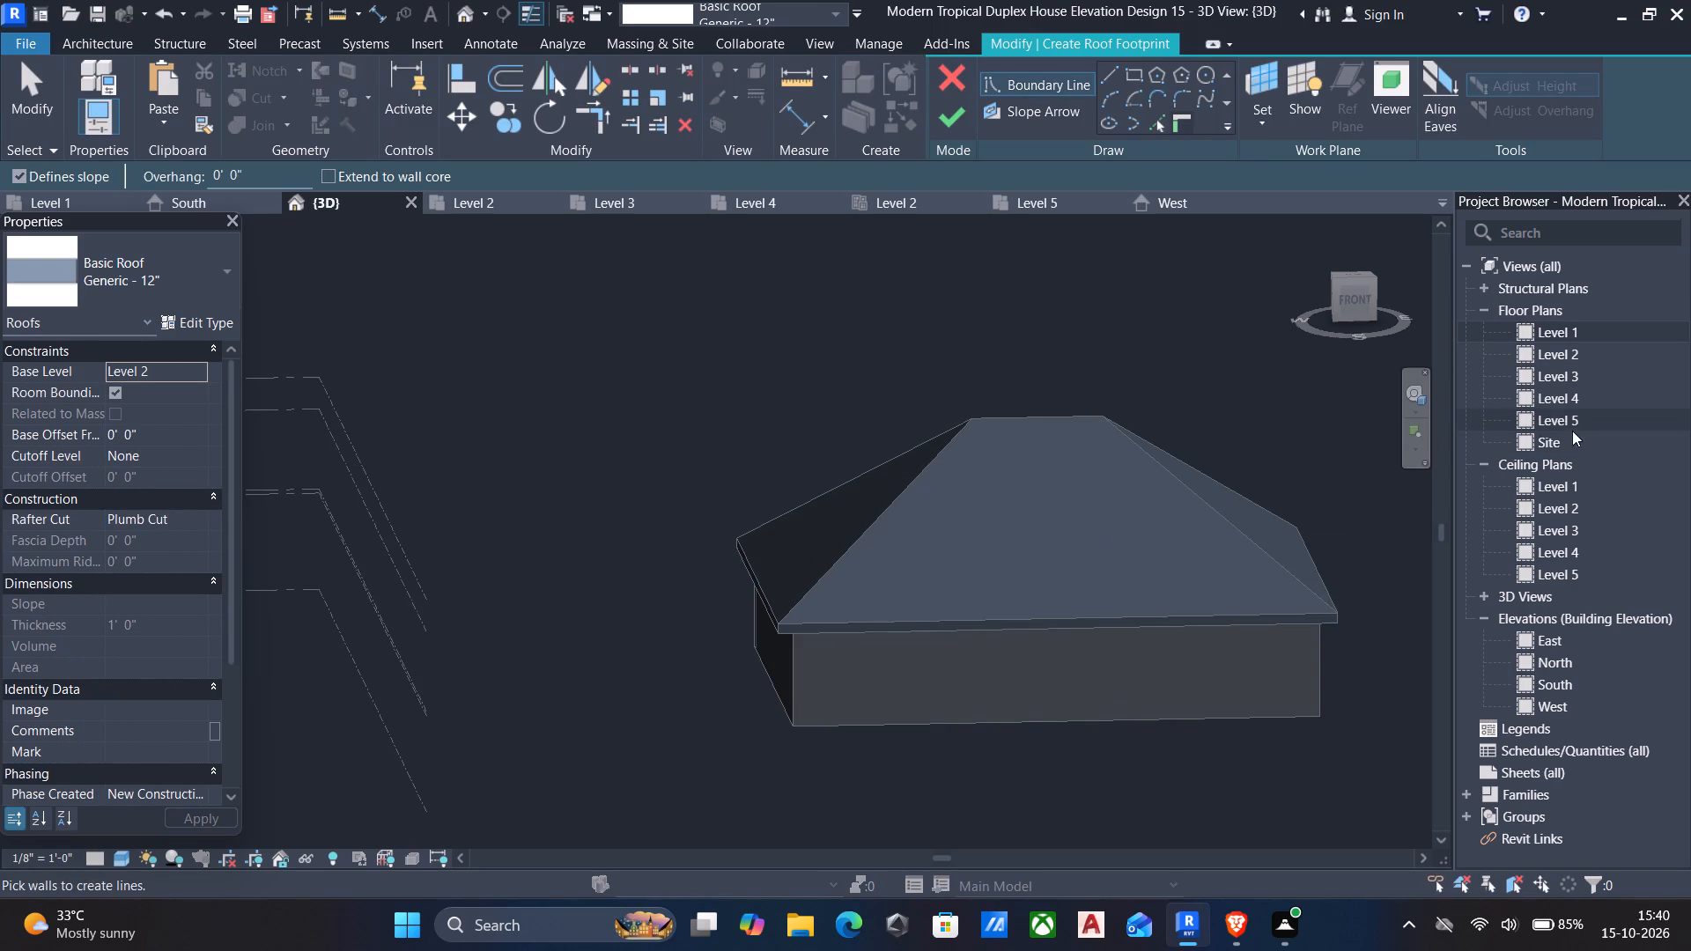
{"action": "double_click", "coordinate": [1540, 436]}
{"action": "scroll", "coordinate": [1063, 484], "scroll_direction": "down", "scroll_amount": 3}
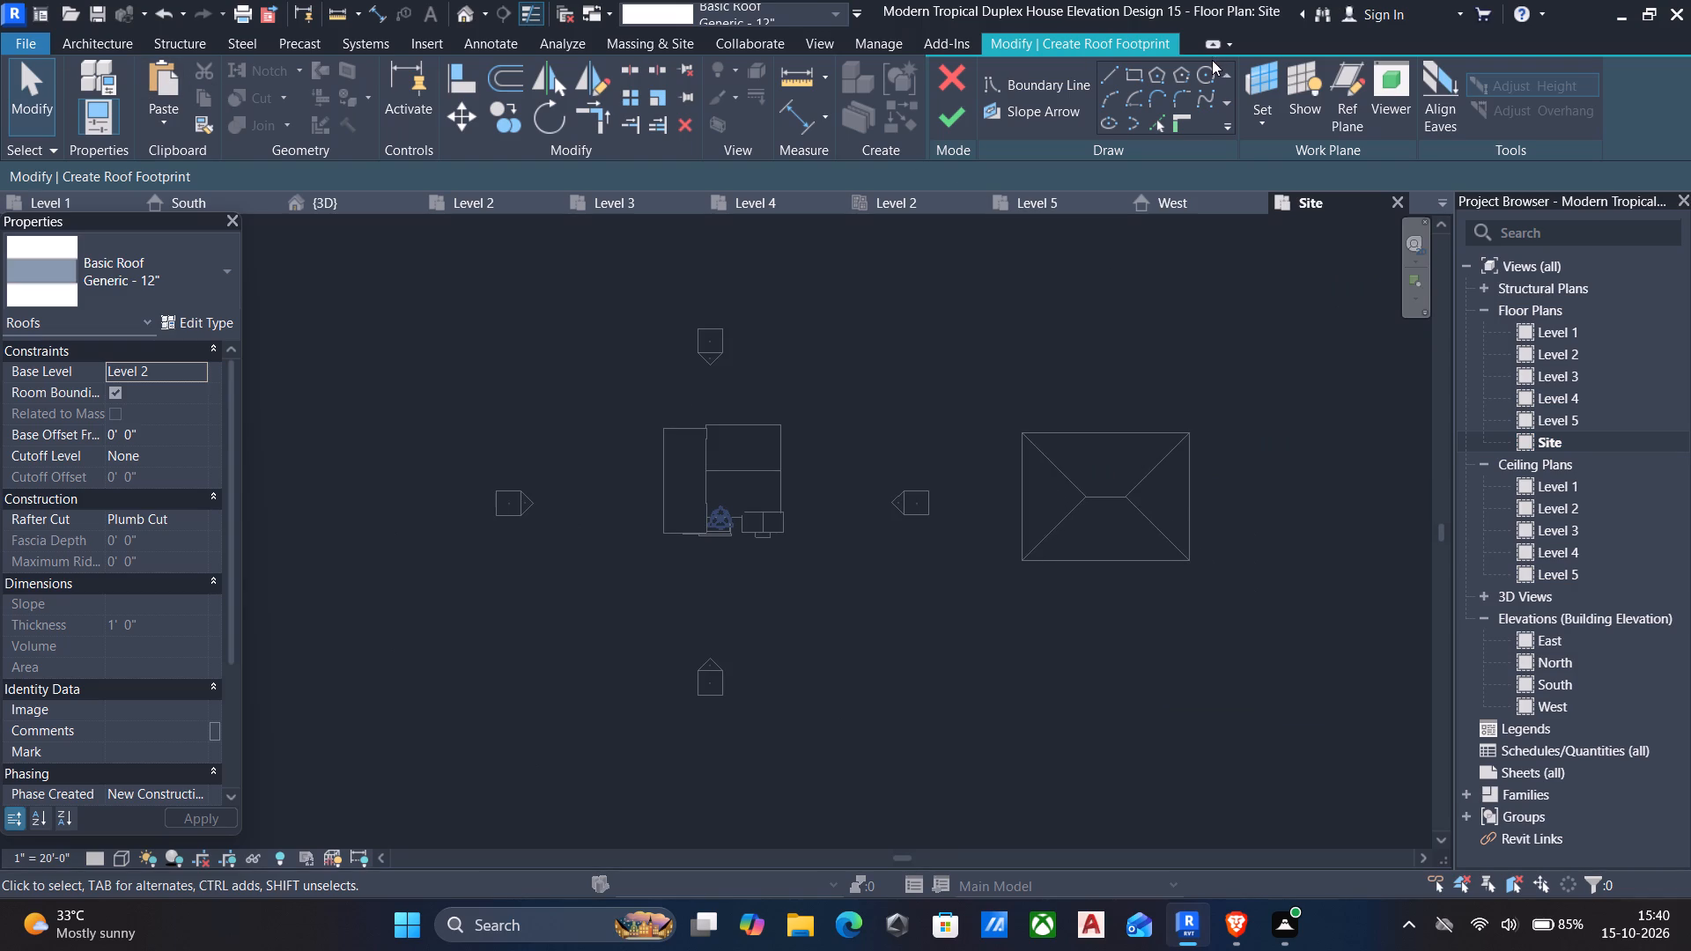
{"action": "left_click", "coordinate": [1133, 73]}
{"action": "scroll", "coordinate": [1170, 567], "scroll_direction": "up", "scroll_amount": 4}
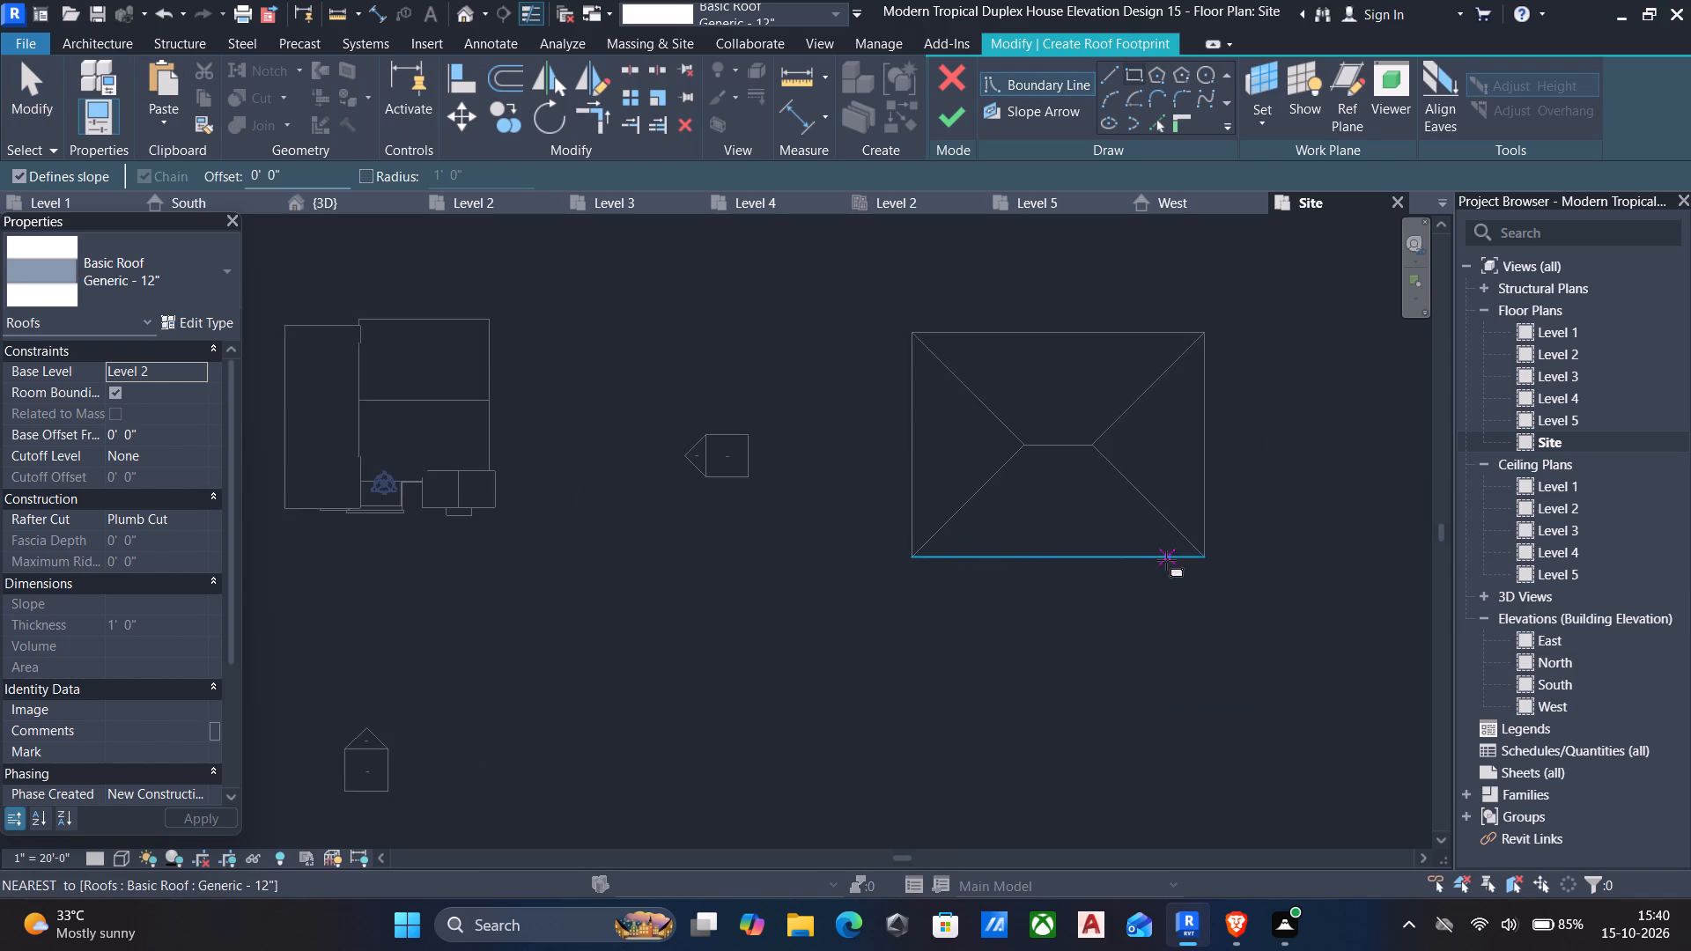
{"action": "scroll", "coordinate": [1163, 555], "scroll_direction": "up", "scroll_amount": 5}
{"action": "left_click", "coordinate": [1010, 457]}
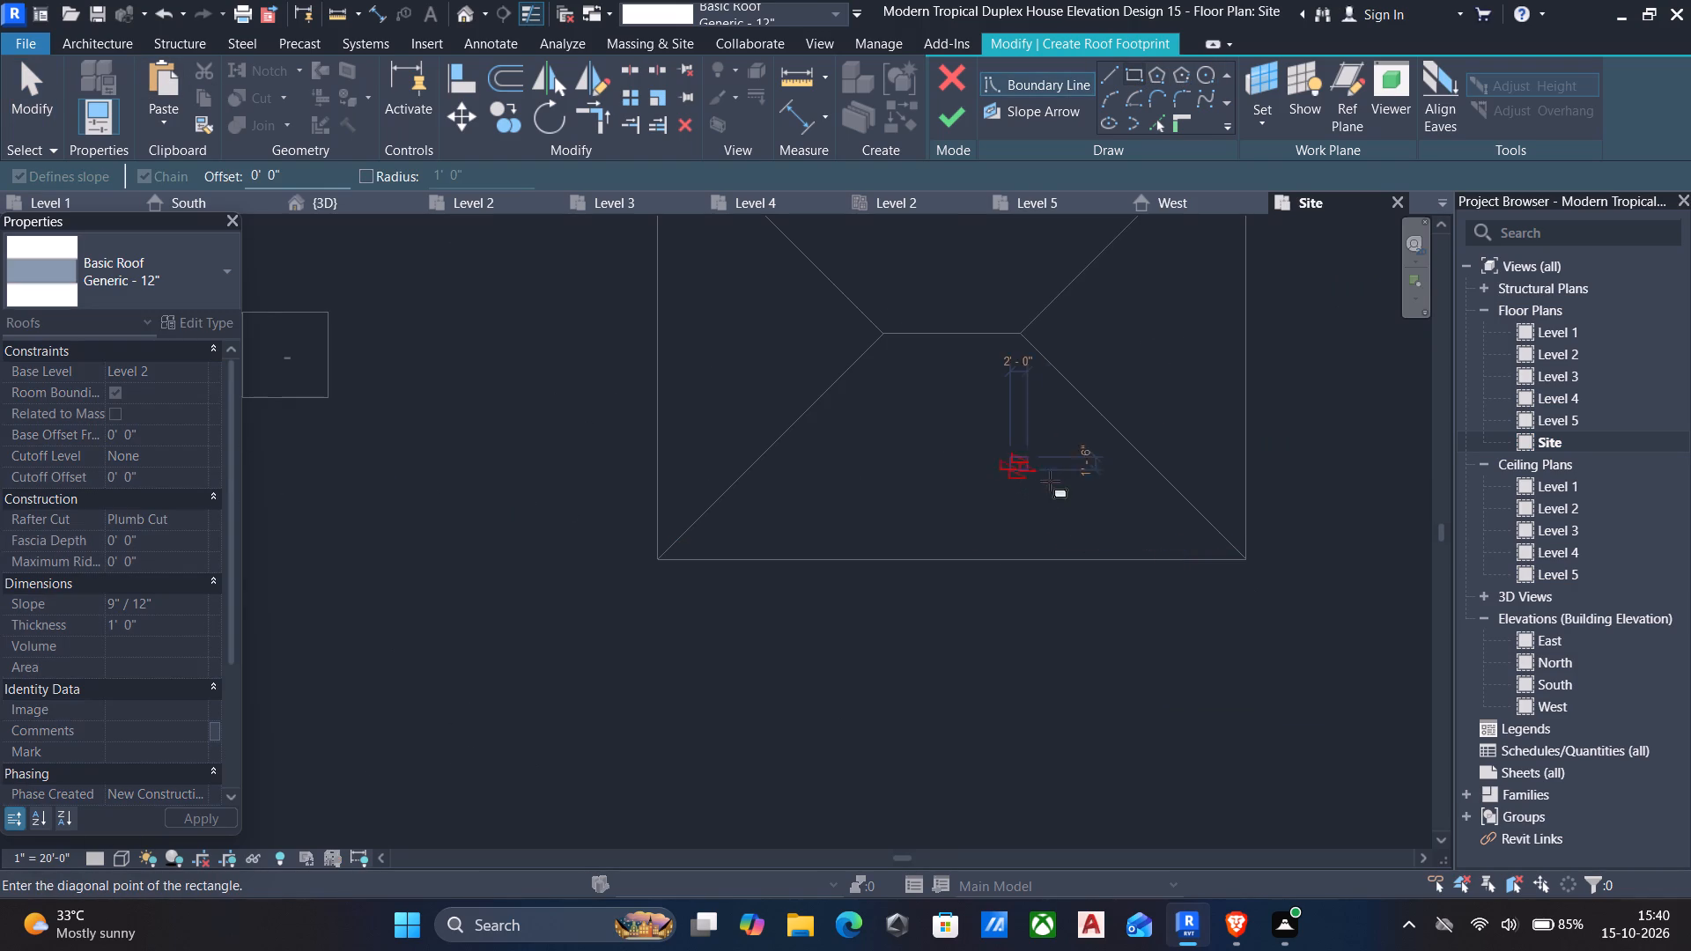
{"action": "scroll", "coordinate": [1072, 520], "scroll_direction": "up", "scroll_amount": 4}
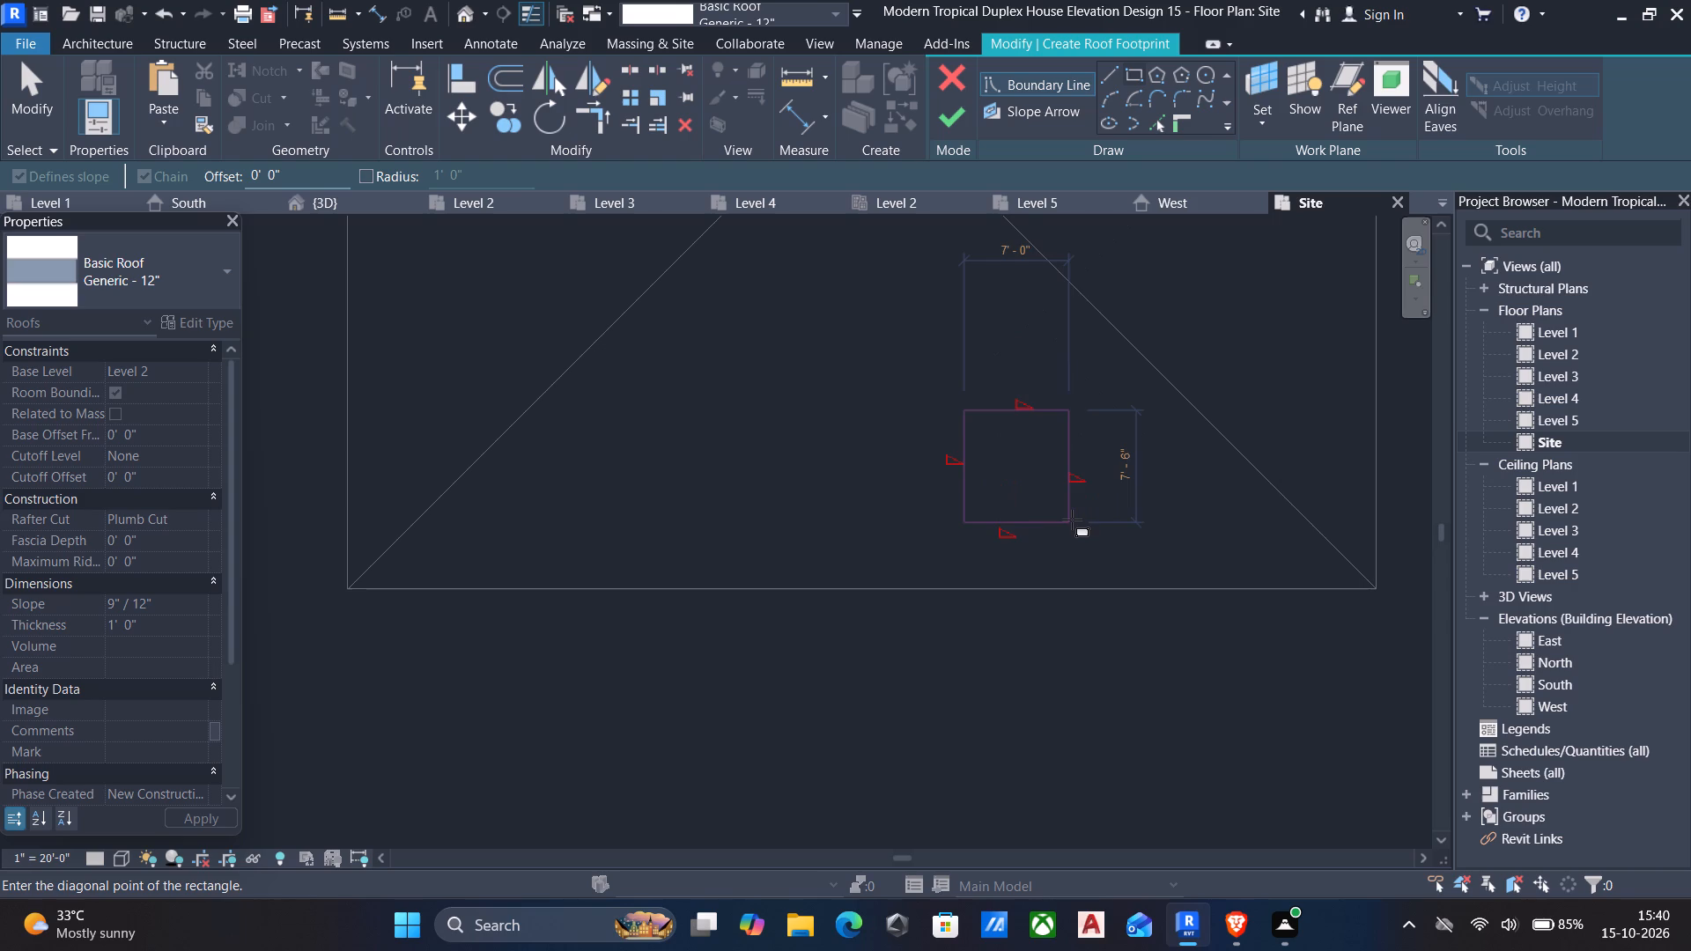
{"action": "left_click", "coordinate": [1085, 532]}
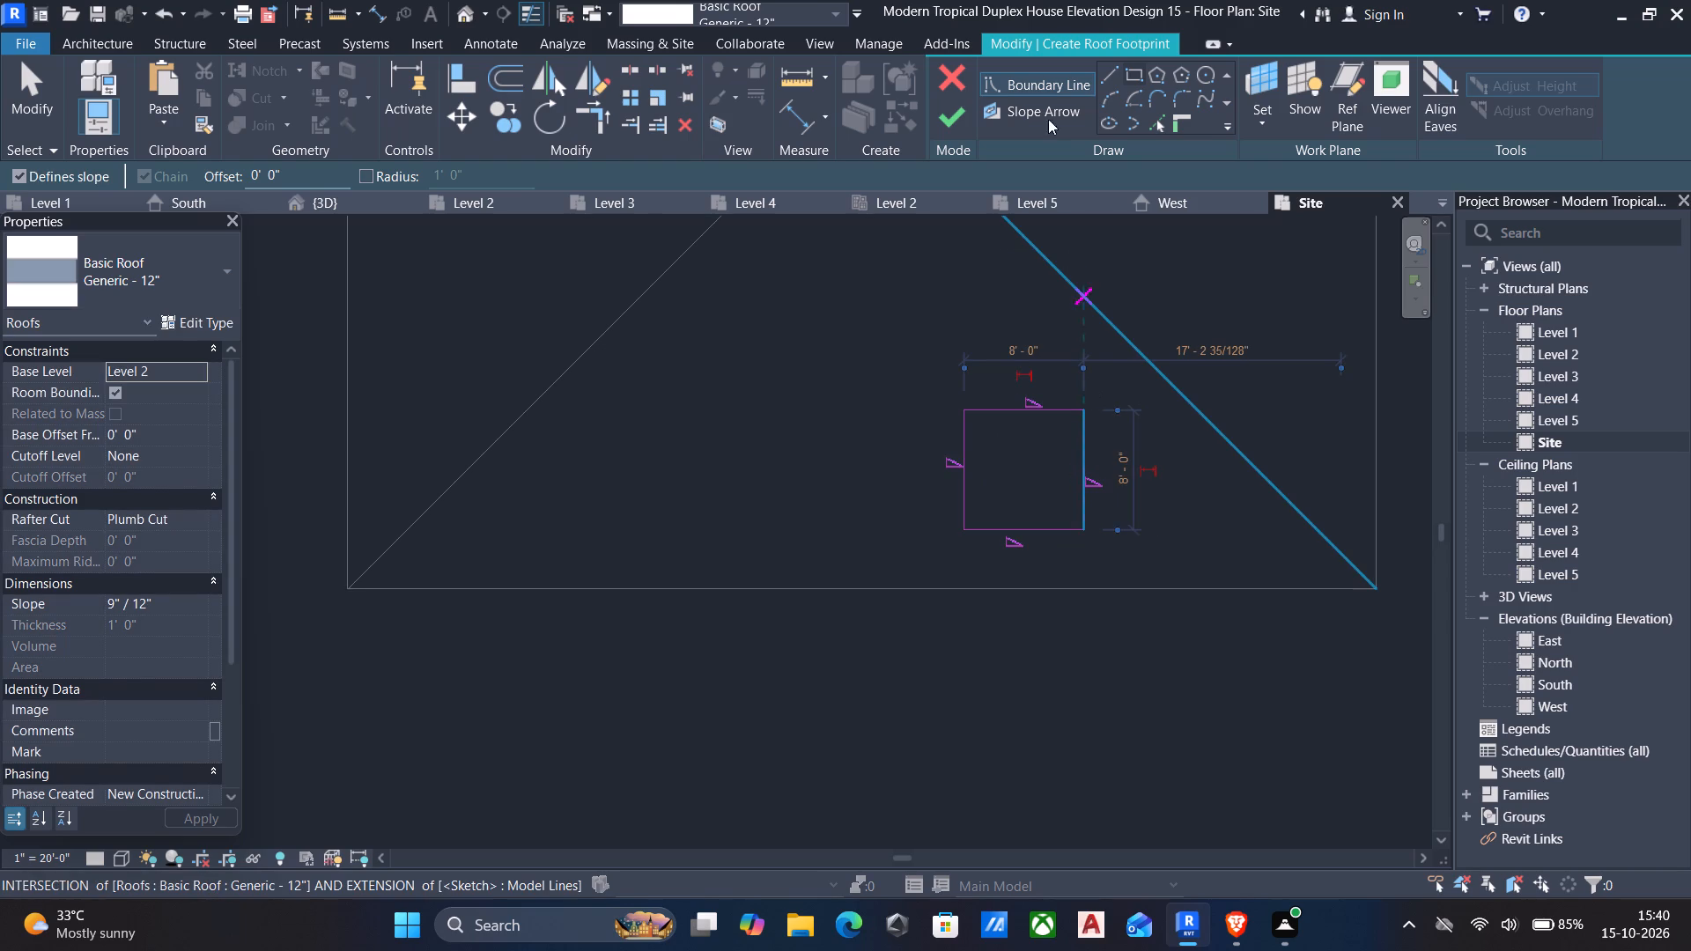
{"action": "key", "text": "Escape"}
{"action": "left_click", "coordinate": [950, 114]}
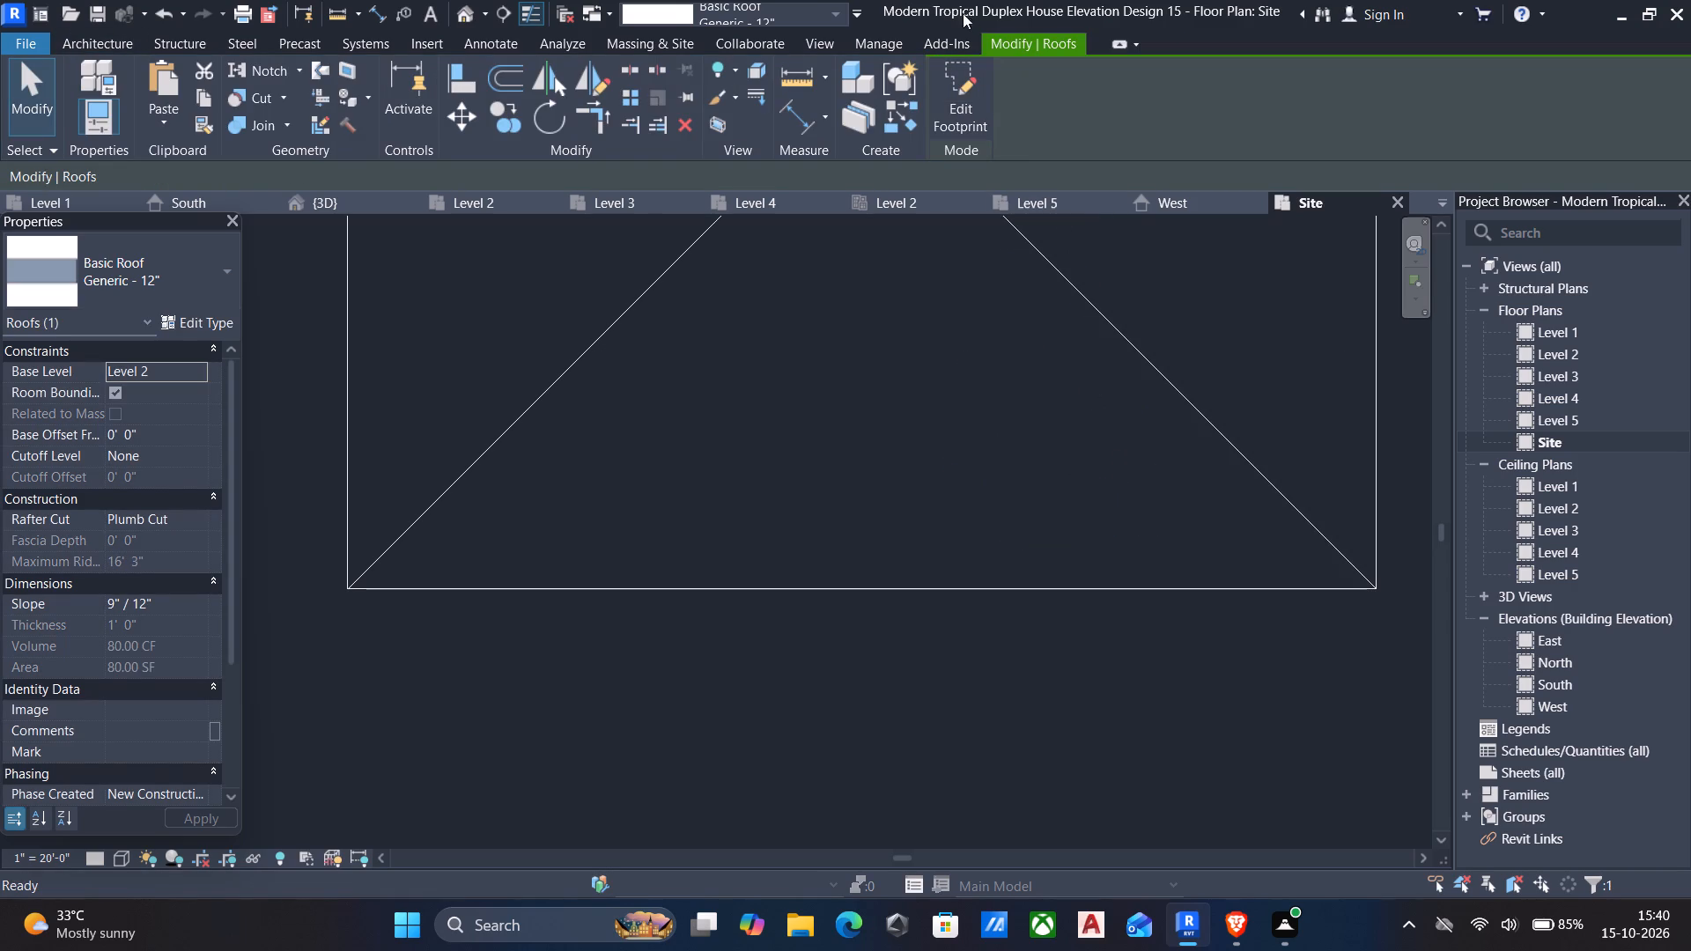
Select the small square roof hidden inside the block and raise it in the South elevation to a base offset of 8'-0".
{"action": "left_click", "coordinate": [465, 16]}
{"action": "middle_click_drag", "start_coordinate": [1071, 321], "coordinate": [1094, 200]}
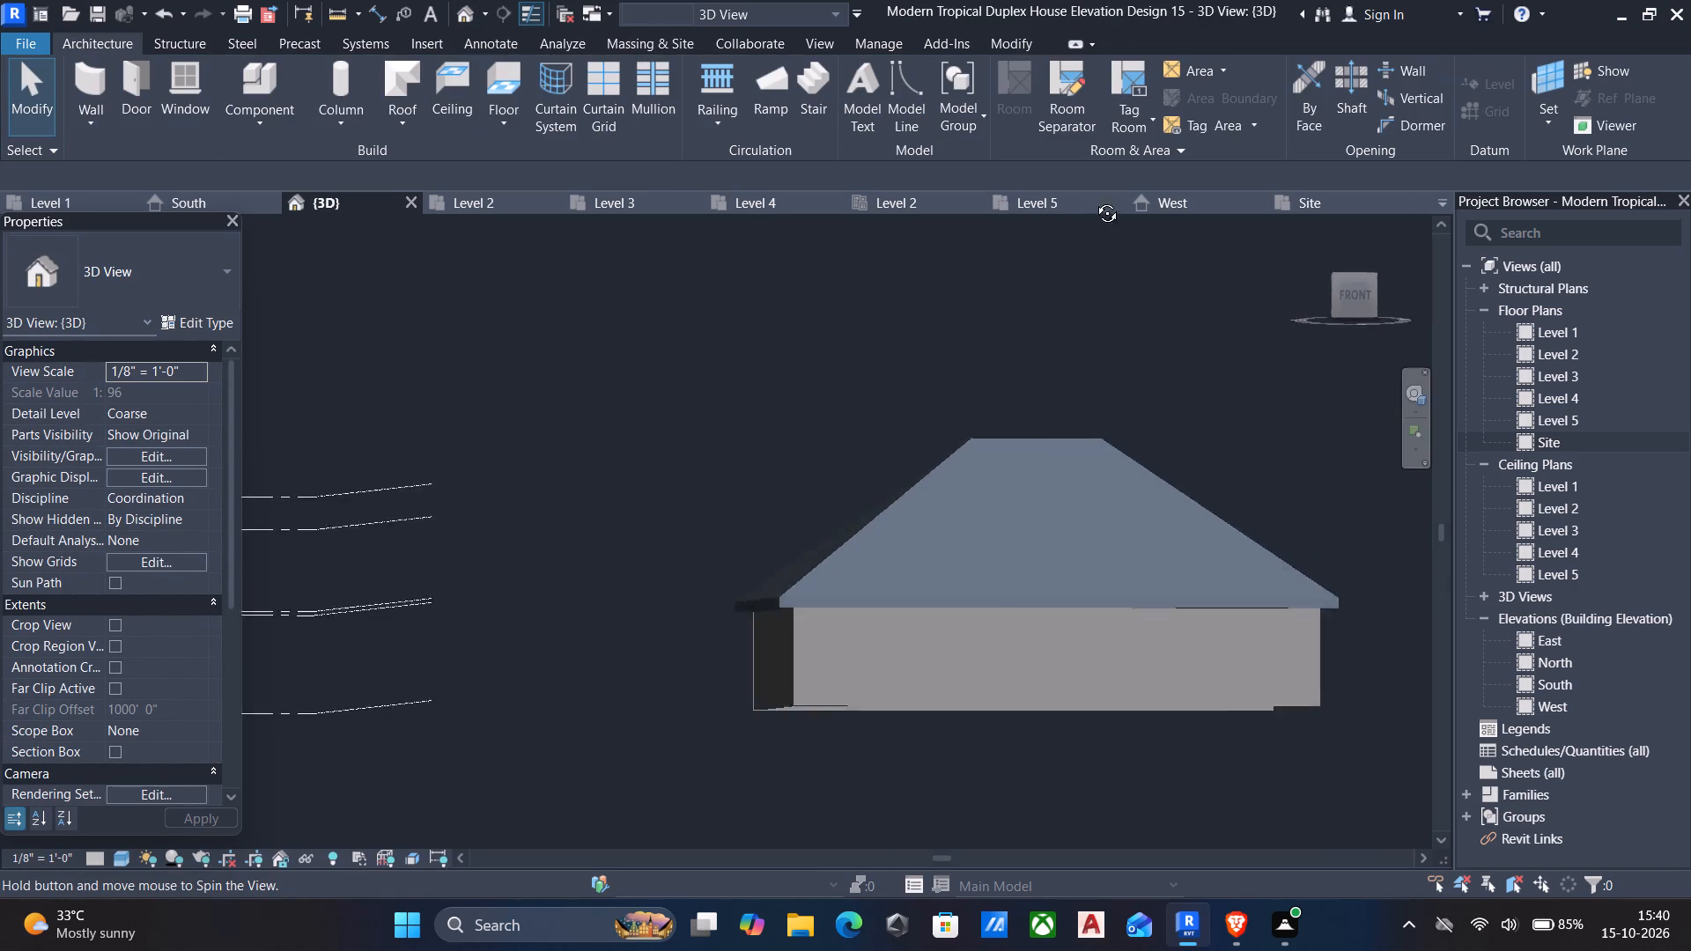
{"action": "middle_click_drag", "start_coordinate": [1094, 200], "coordinate": [1235, 24]}
{"action": "scroll", "coordinate": [1102, 376], "scroll_direction": "down", "scroll_amount": 5}
{"action": "middle_click_drag", "start_coordinate": [980, 497], "coordinate": [1040, 437]}
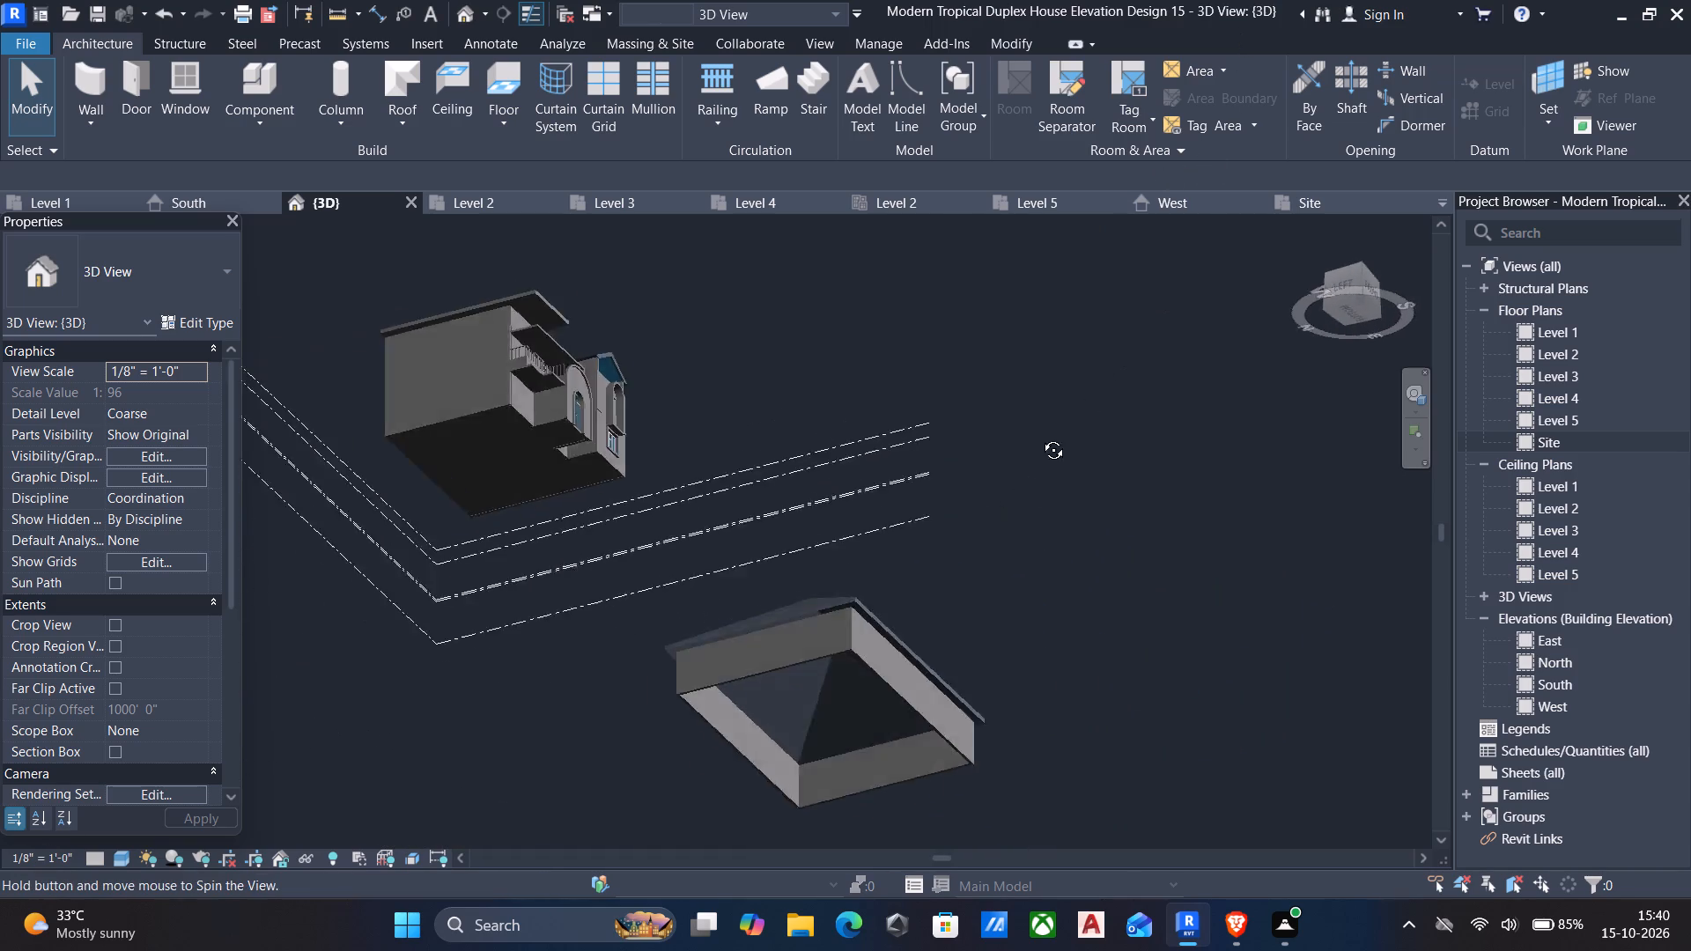
{"action": "middle_click_drag", "start_coordinate": [1040, 437], "coordinate": [1111, 452]}
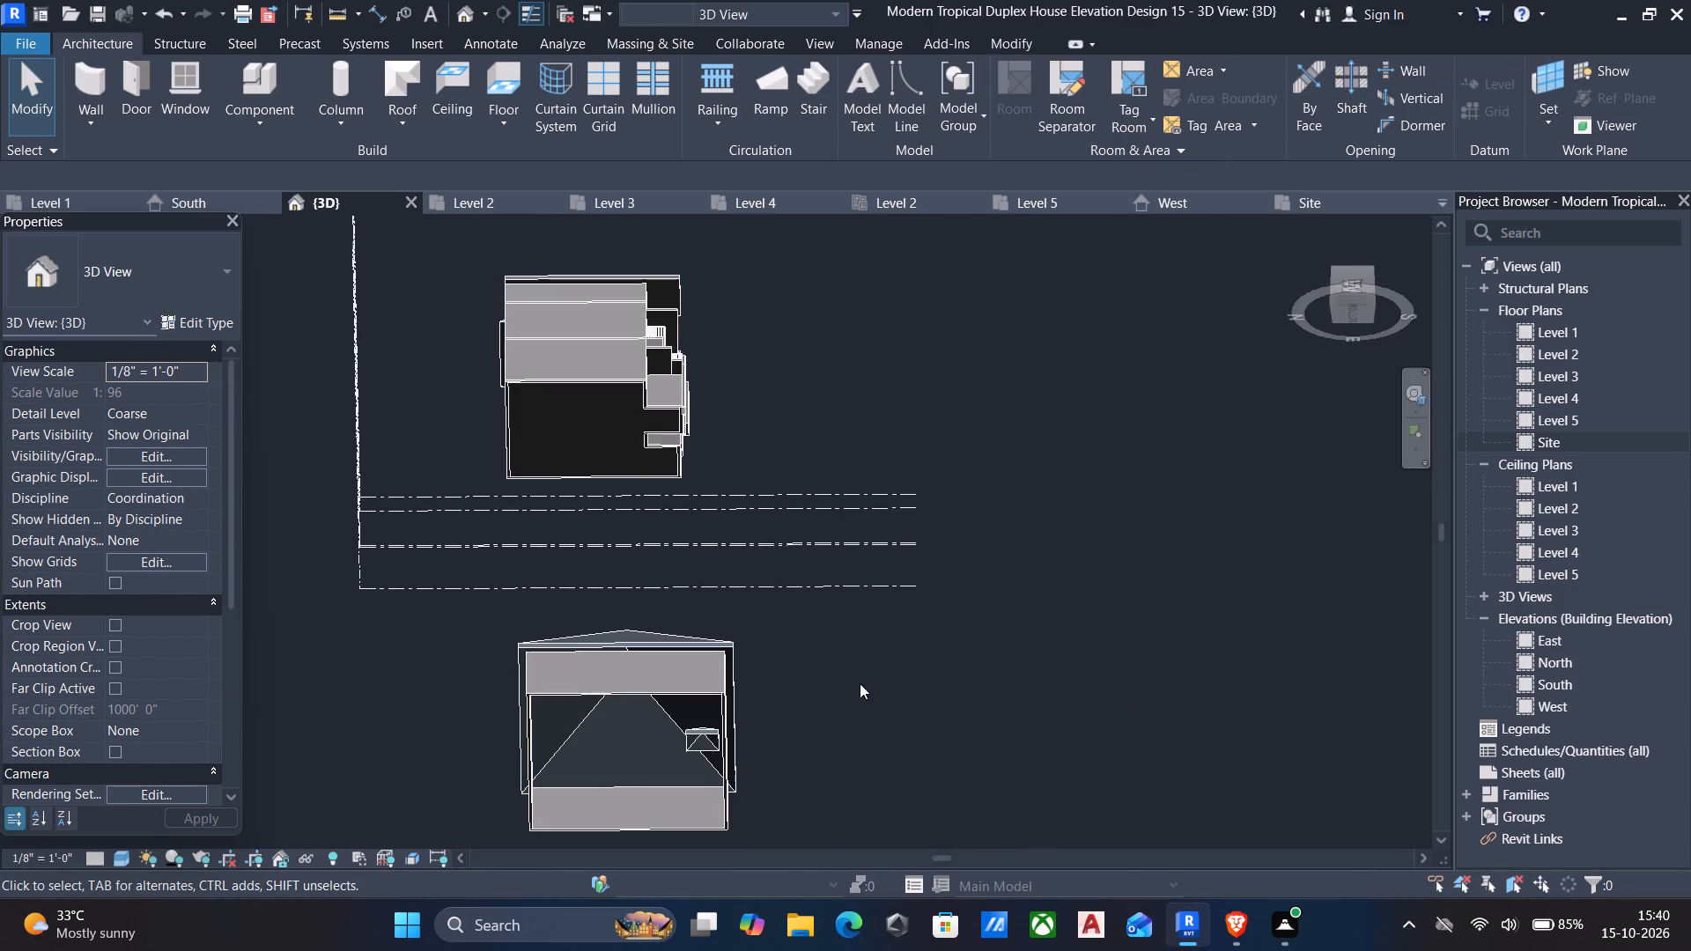
{"action": "left_click", "coordinate": [703, 736]}
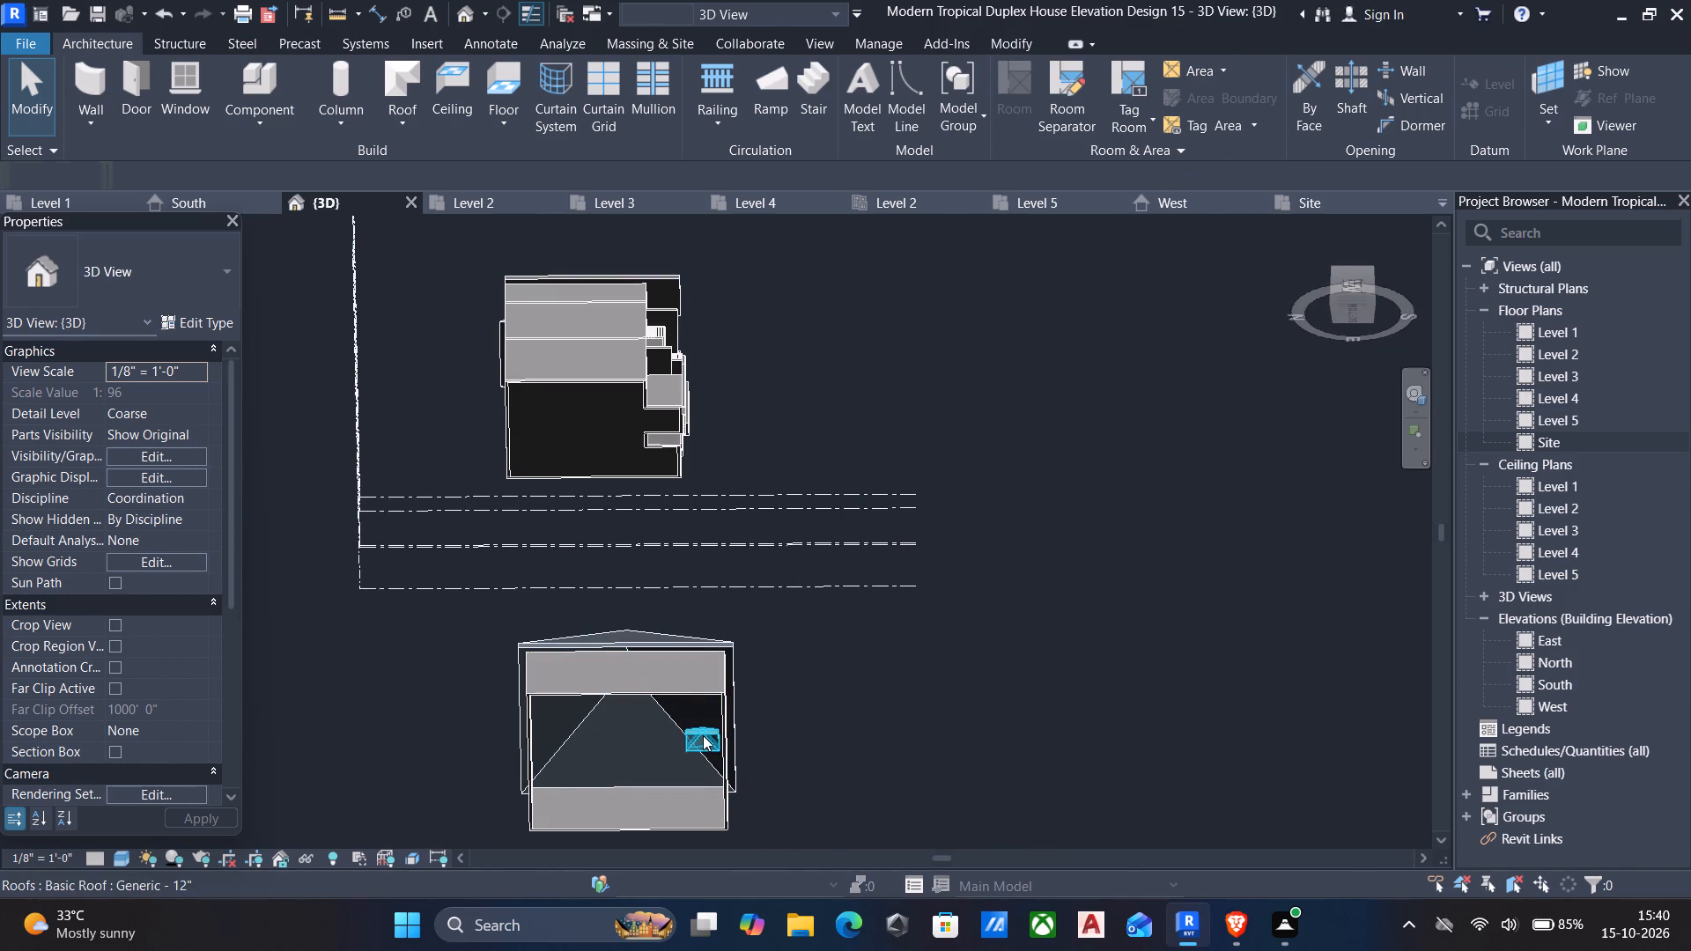
{"action": "middle_click_drag", "start_coordinate": [881, 629], "coordinate": [778, 731], "text": "shift"}
{"action": "middle_click_drag", "start_coordinate": [931, 485], "coordinate": [877, 722], "text": "shift"}
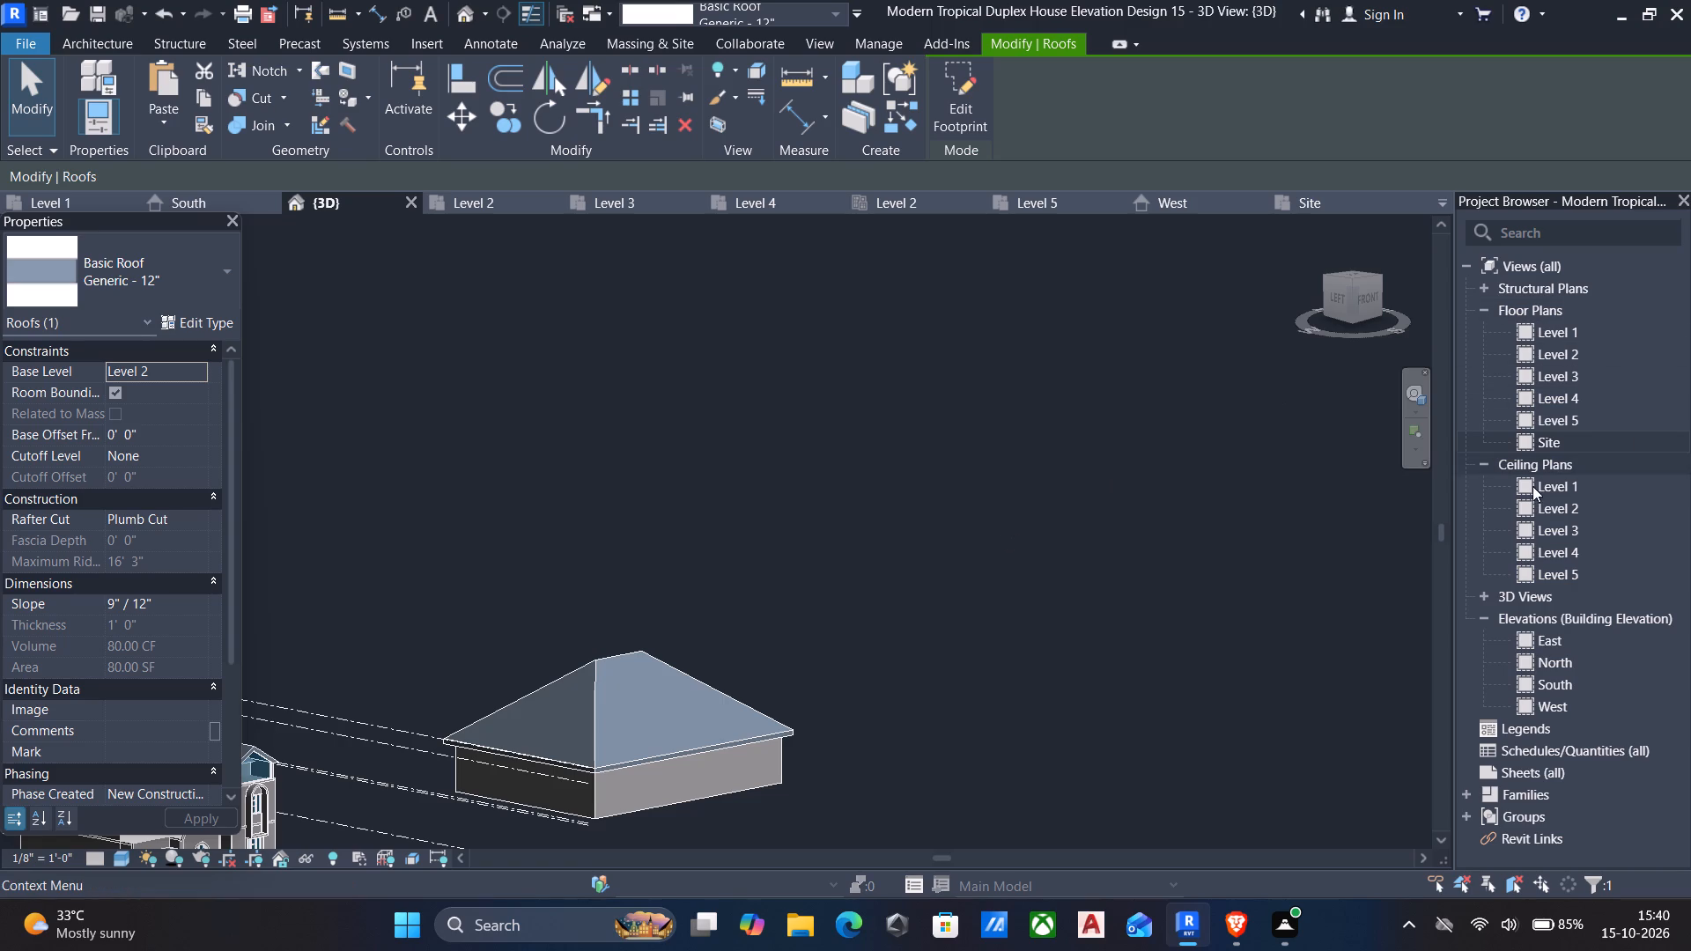
{"action": "double_click", "coordinate": [1562, 677]}
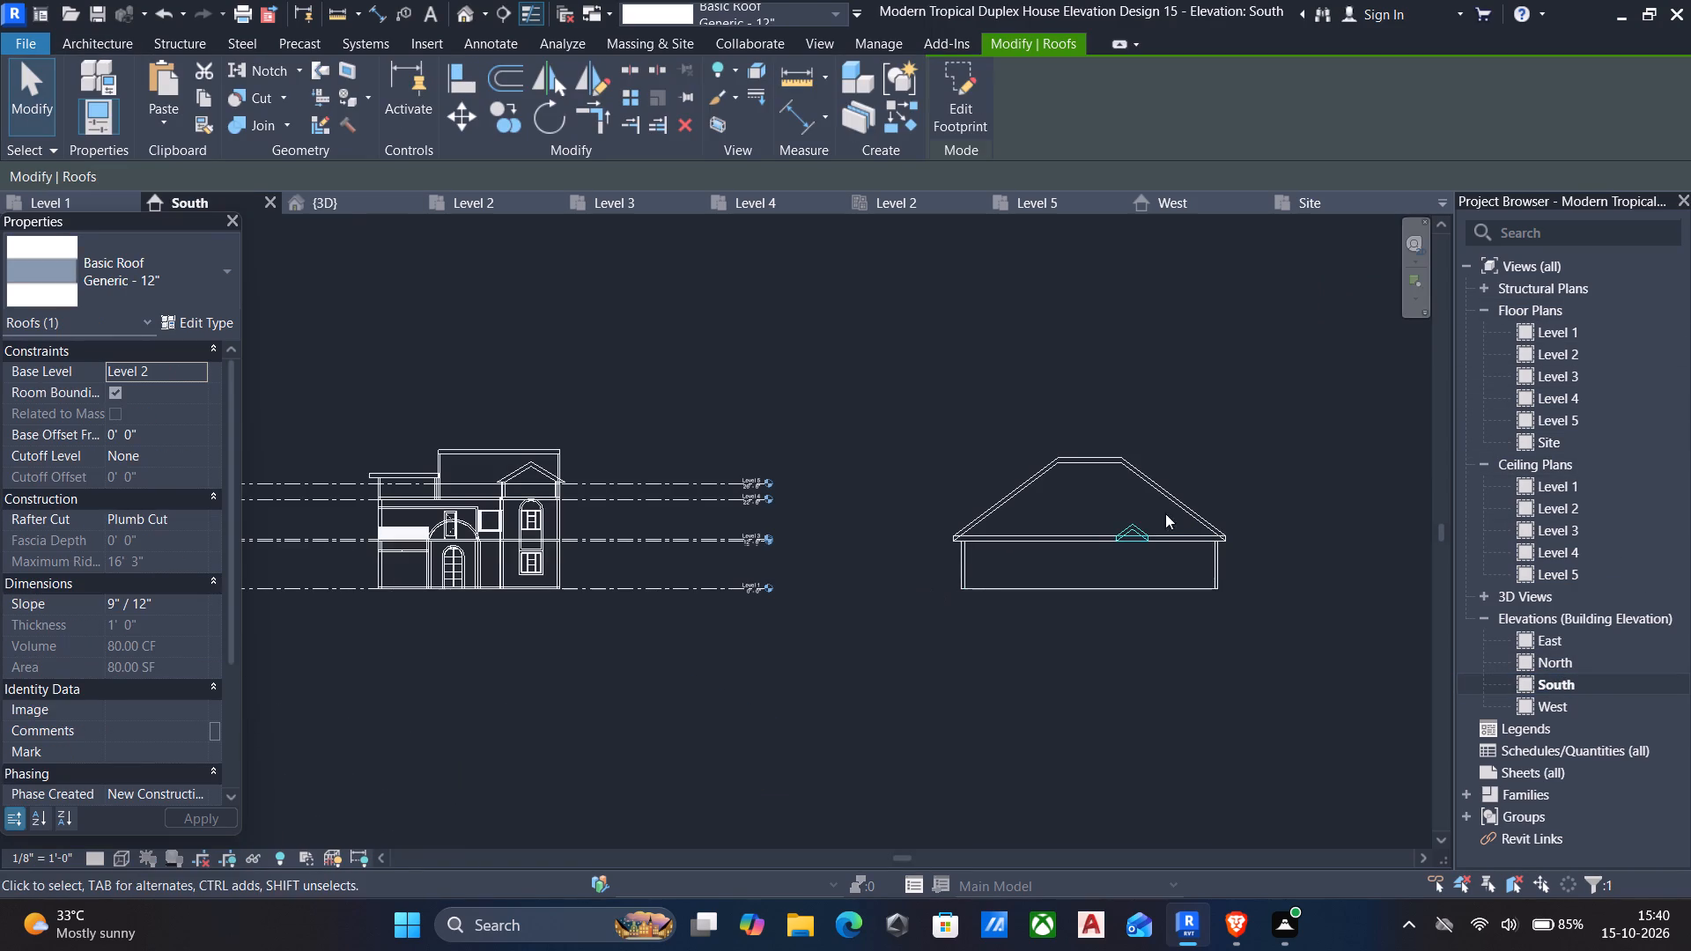
{"action": "scroll", "coordinate": [1106, 533], "scroll_direction": "up", "scroll_amount": 3}
{"action": "key", "text": "Up"}
{"action": "key", "text": "Up"}
{"action": "key", "text": "Up"}
{"action": "key", "text": "Up"}
{"action": "key", "text": "Up"}
{"action": "key", "text": "Up"}
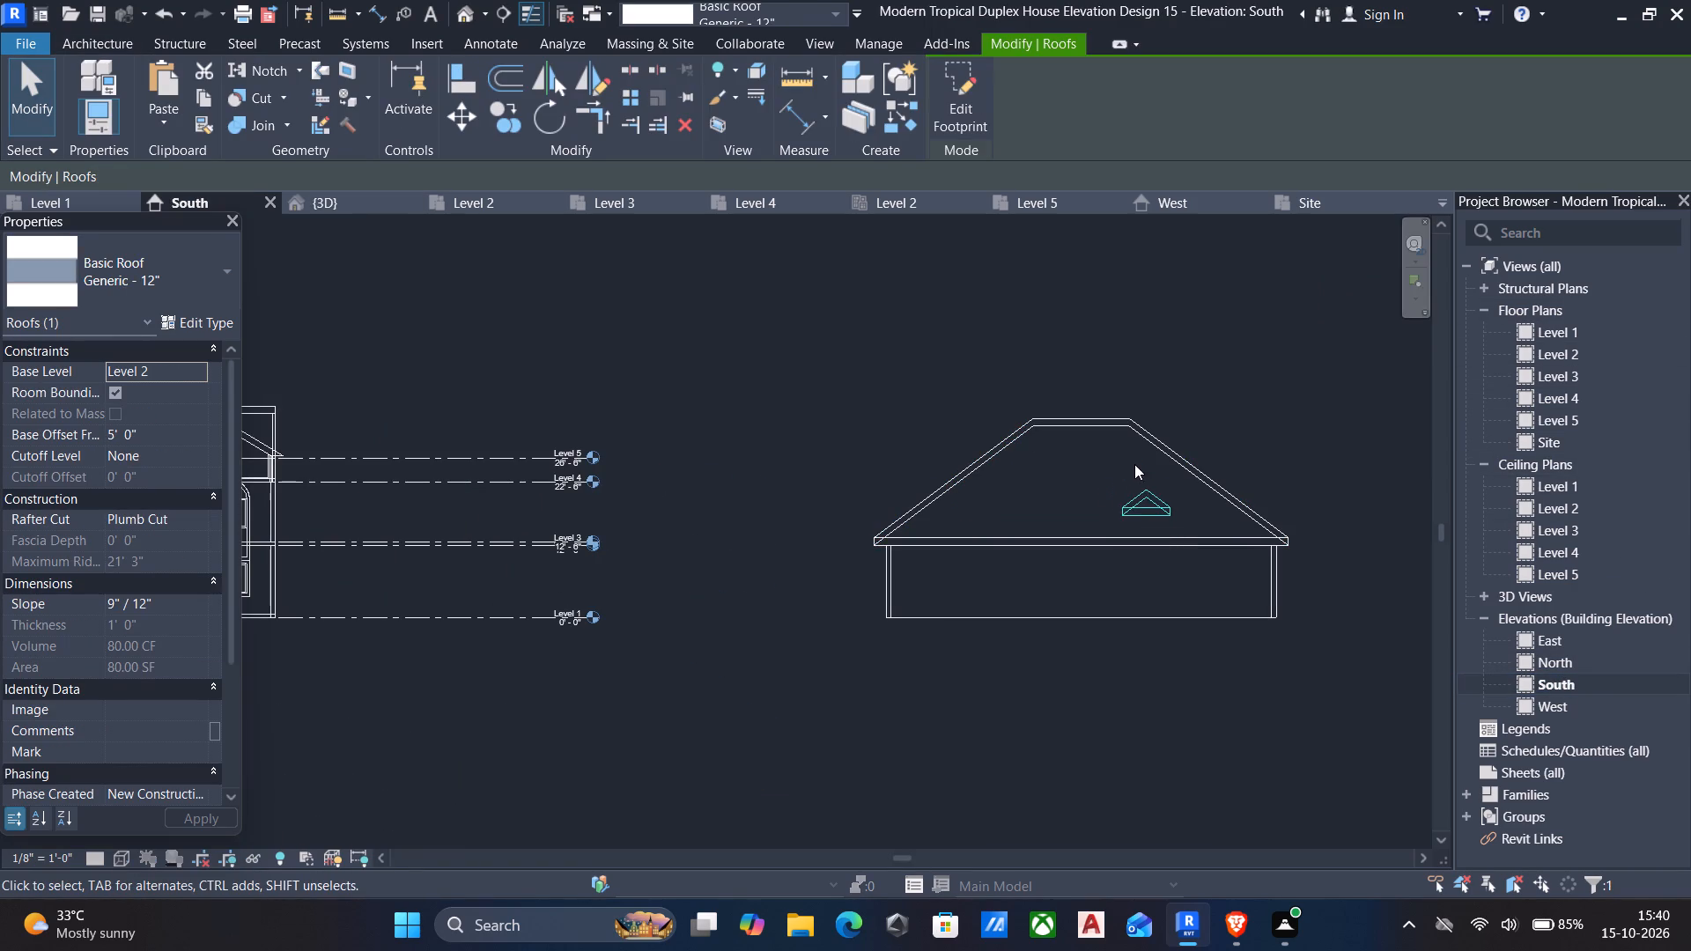
{"action": "key", "text": "Up"}
{"action": "key", "text": "Up"}
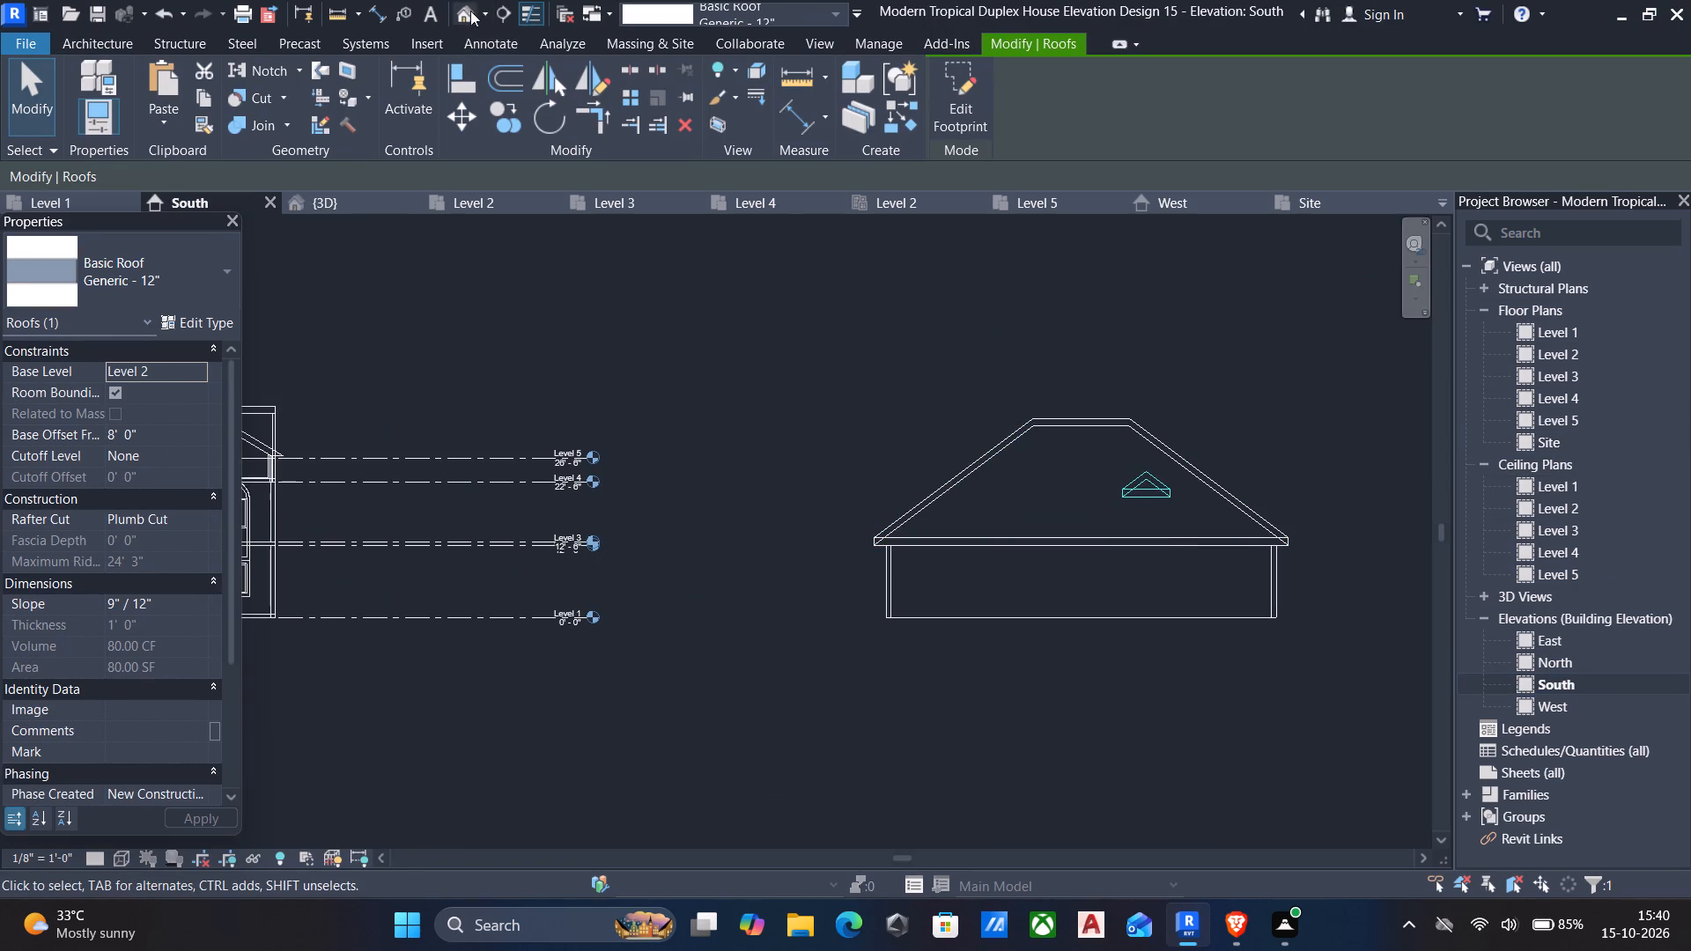
In the 3D view, lower the ridge of the separate block's main roof to flatten its slopes around the small roof.
{"action": "left_click", "coordinate": [469, 10]}
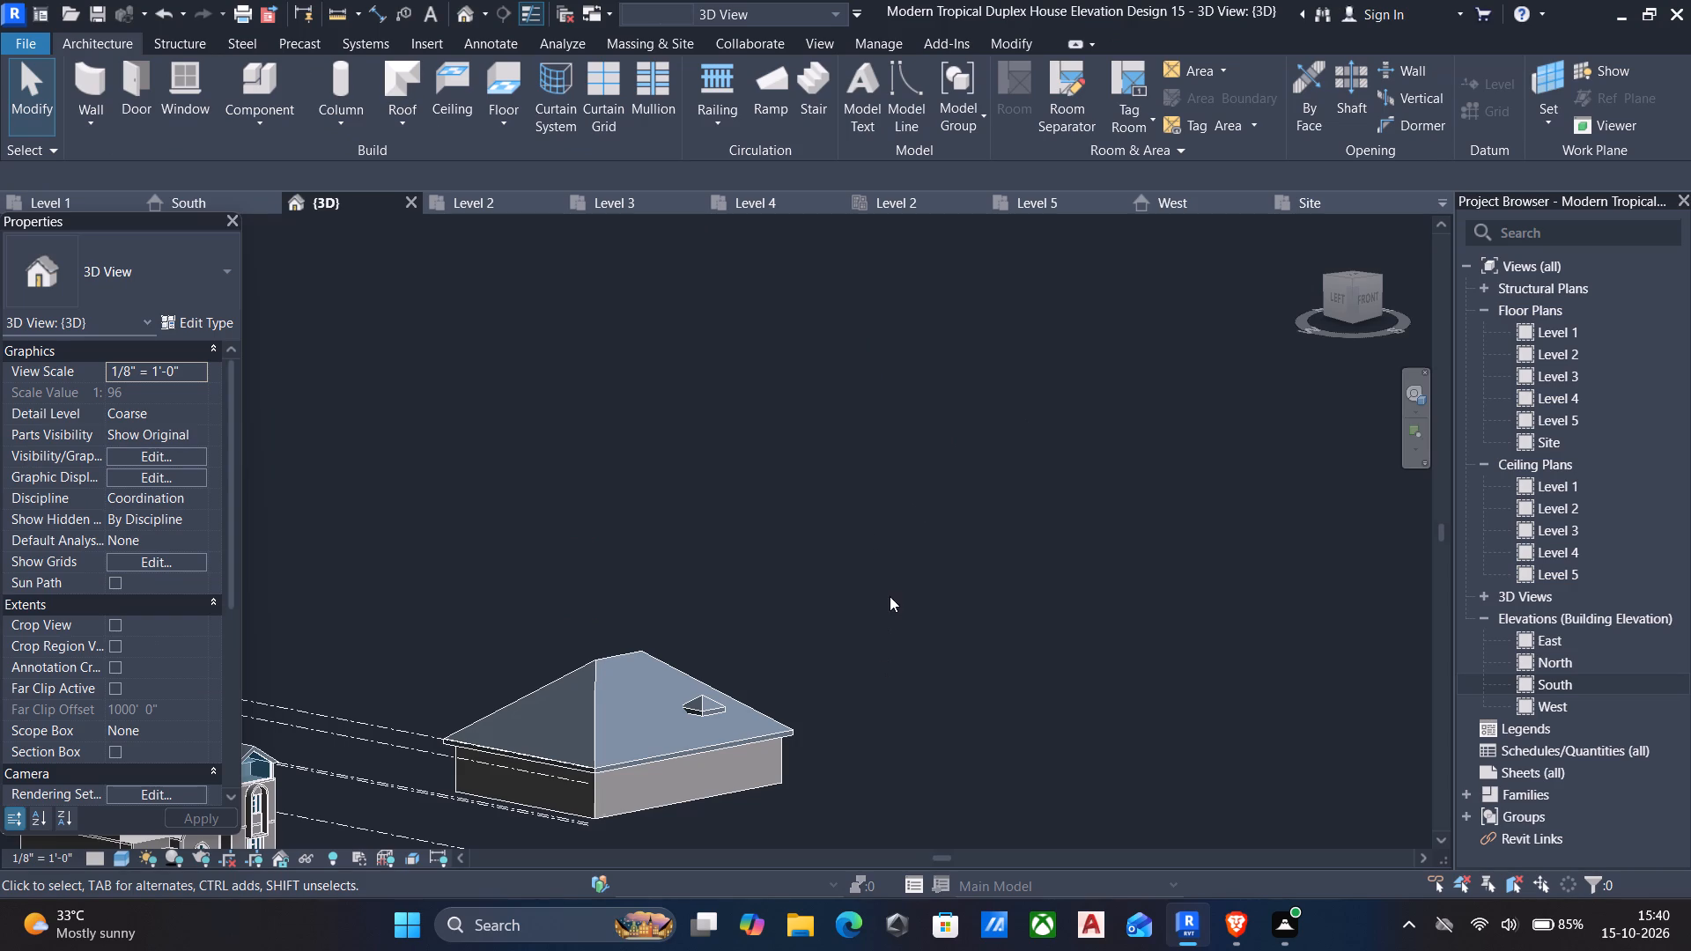
{"action": "key", "text": "Escape"}
{"action": "middle_click_drag", "start_coordinate": [793, 664], "coordinate": [733, 681], "text": "shift"}
{"action": "middle_click_drag", "start_coordinate": [716, 757], "coordinate": [712, 646]}
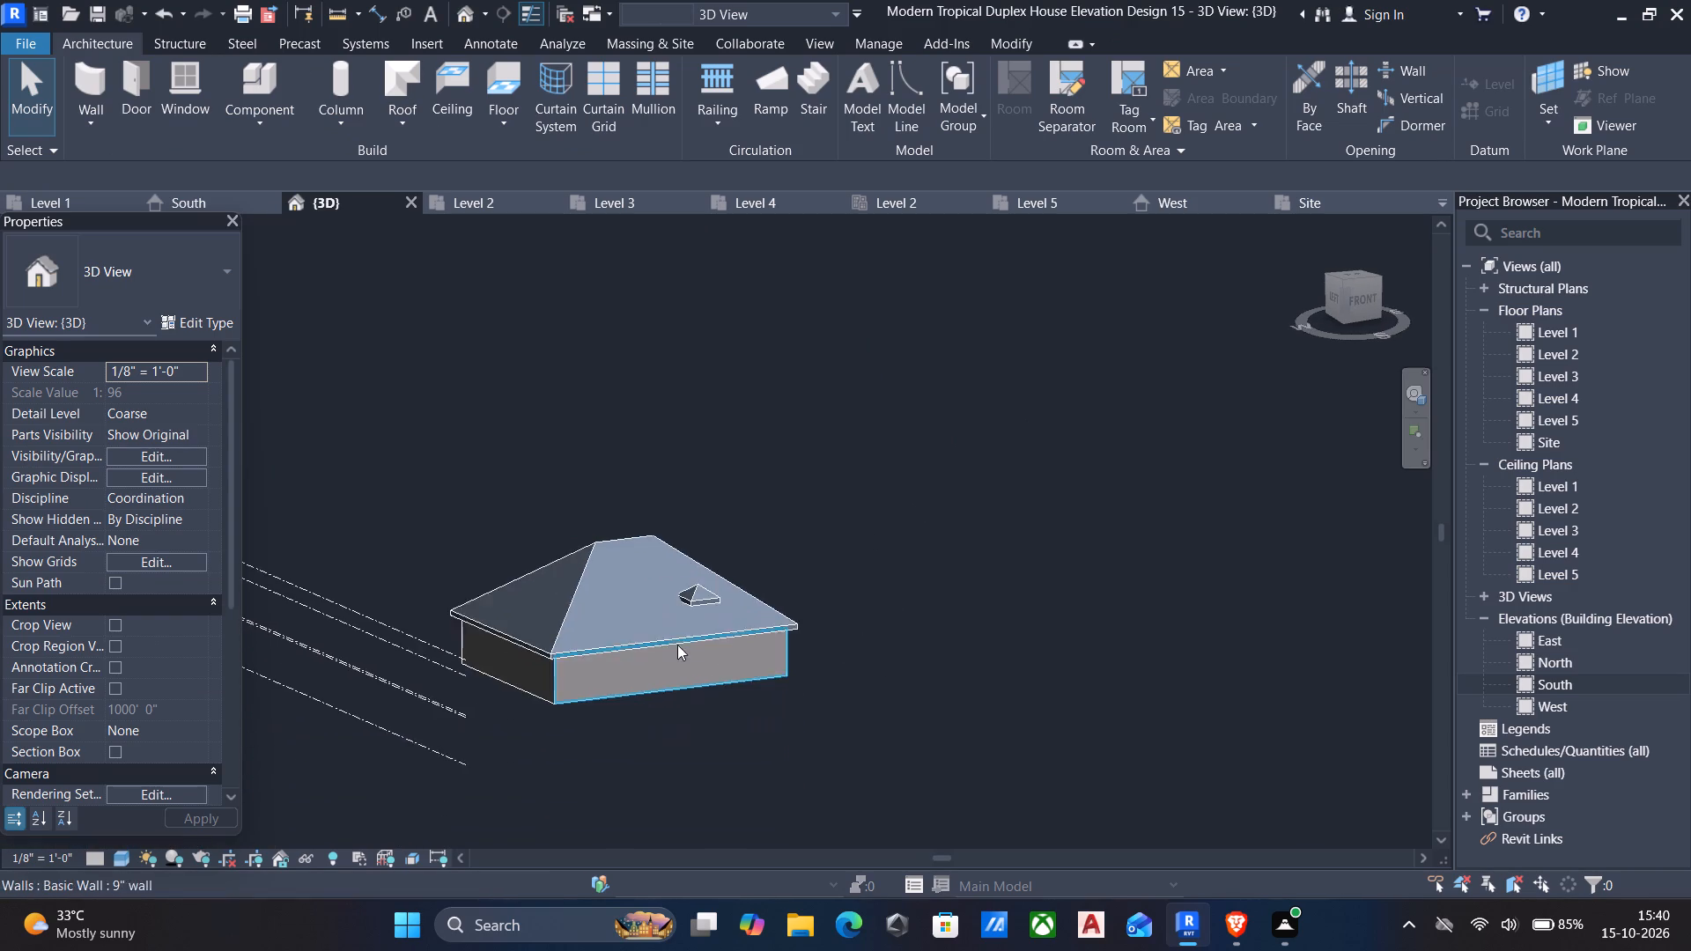
{"action": "scroll", "coordinate": [660, 633], "scroll_direction": "up", "scroll_amount": 11}
{"action": "left_click", "coordinate": [378, 242]}
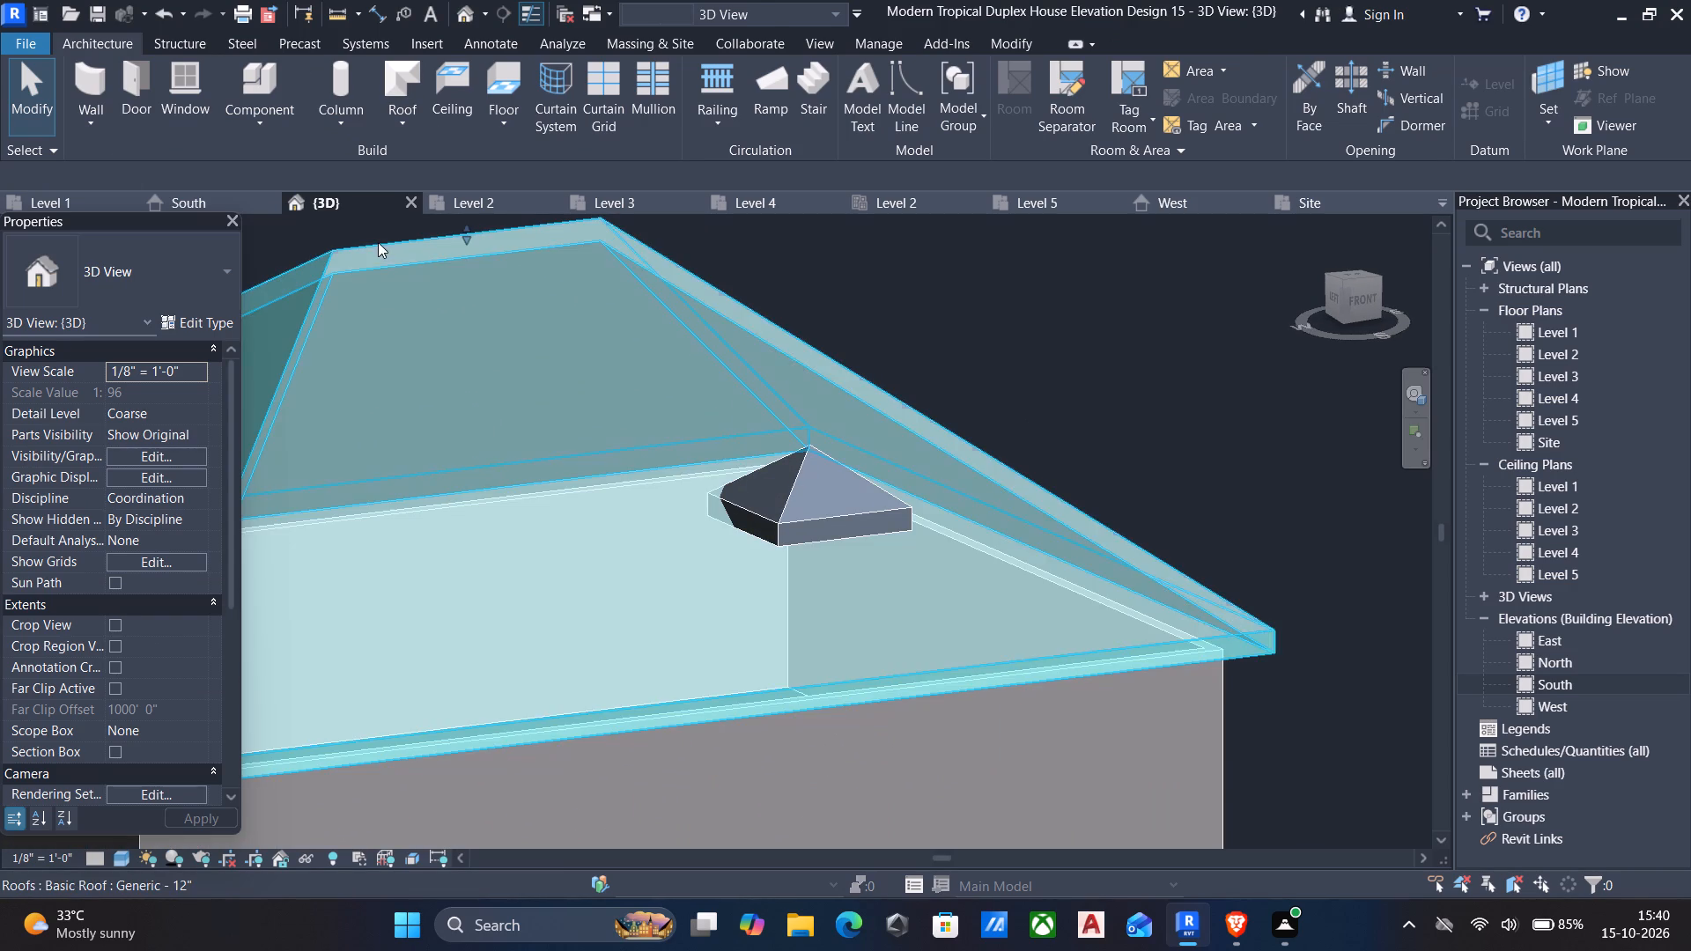
{"action": "left_click_drag", "start_coordinate": [473, 236], "coordinate": [496, 344]}
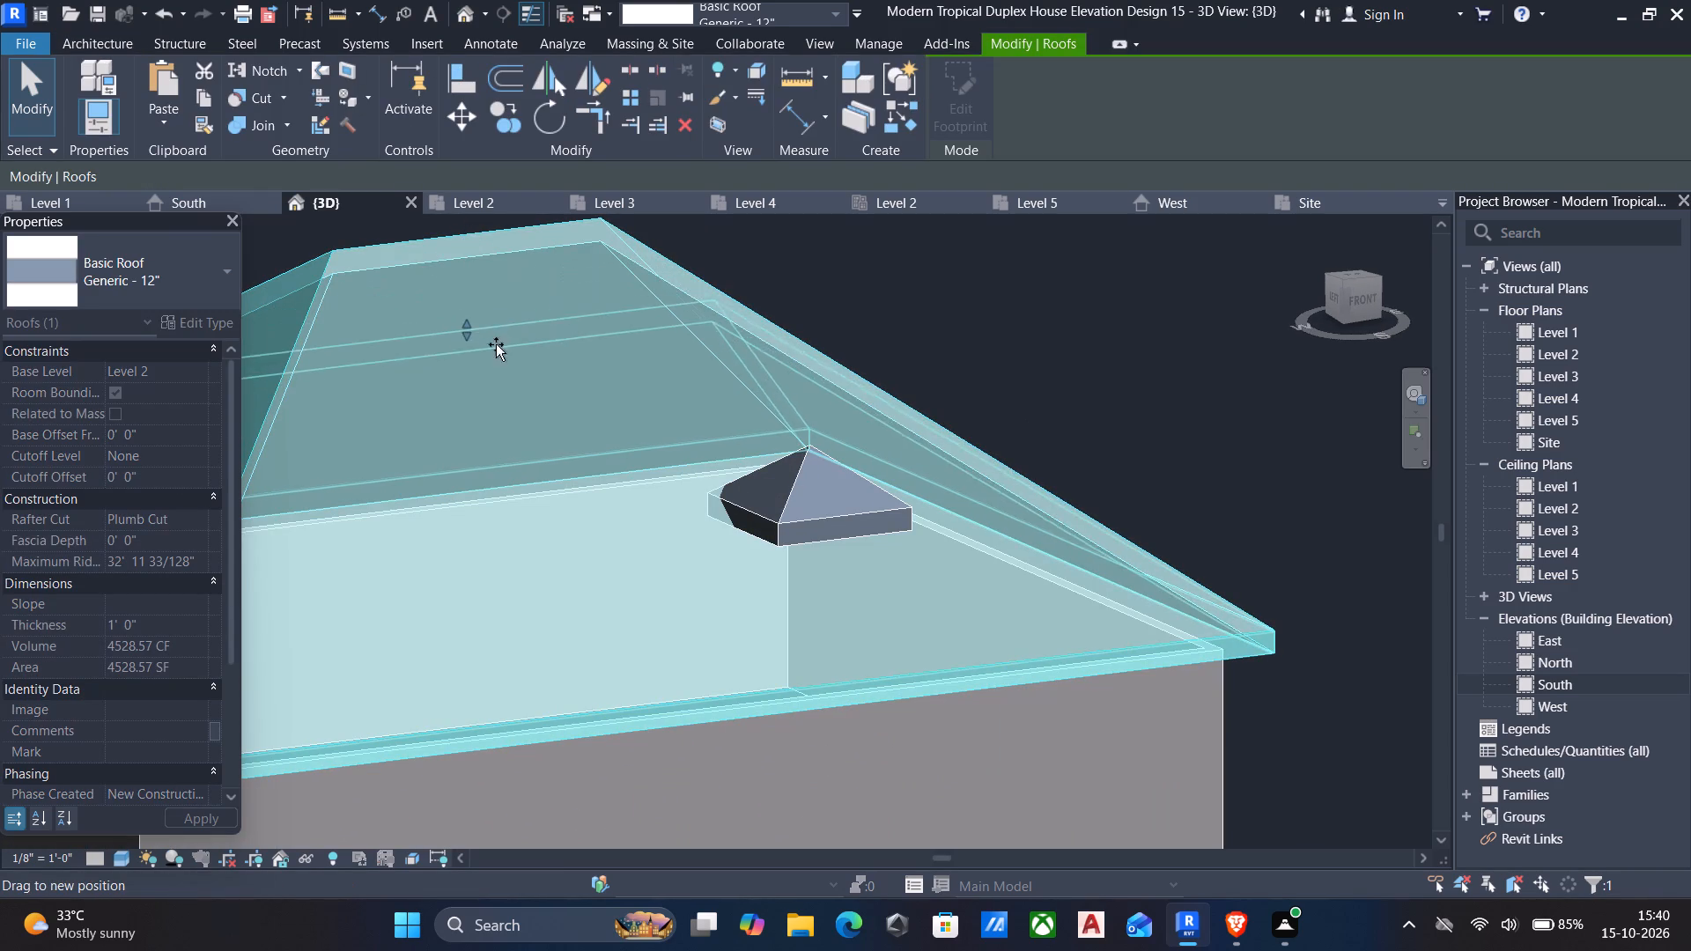
{"action": "left_click_drag", "start_coordinate": [496, 344], "coordinate": [526, 390]}
{"action": "key", "text": "Escape"}
Edit the small roof's footprint in the Site plan, removing Defines Slope from its north and south edges to make it a gable.
{"action": "middle_click_drag", "start_coordinate": [946, 460], "coordinate": [1128, 432]}
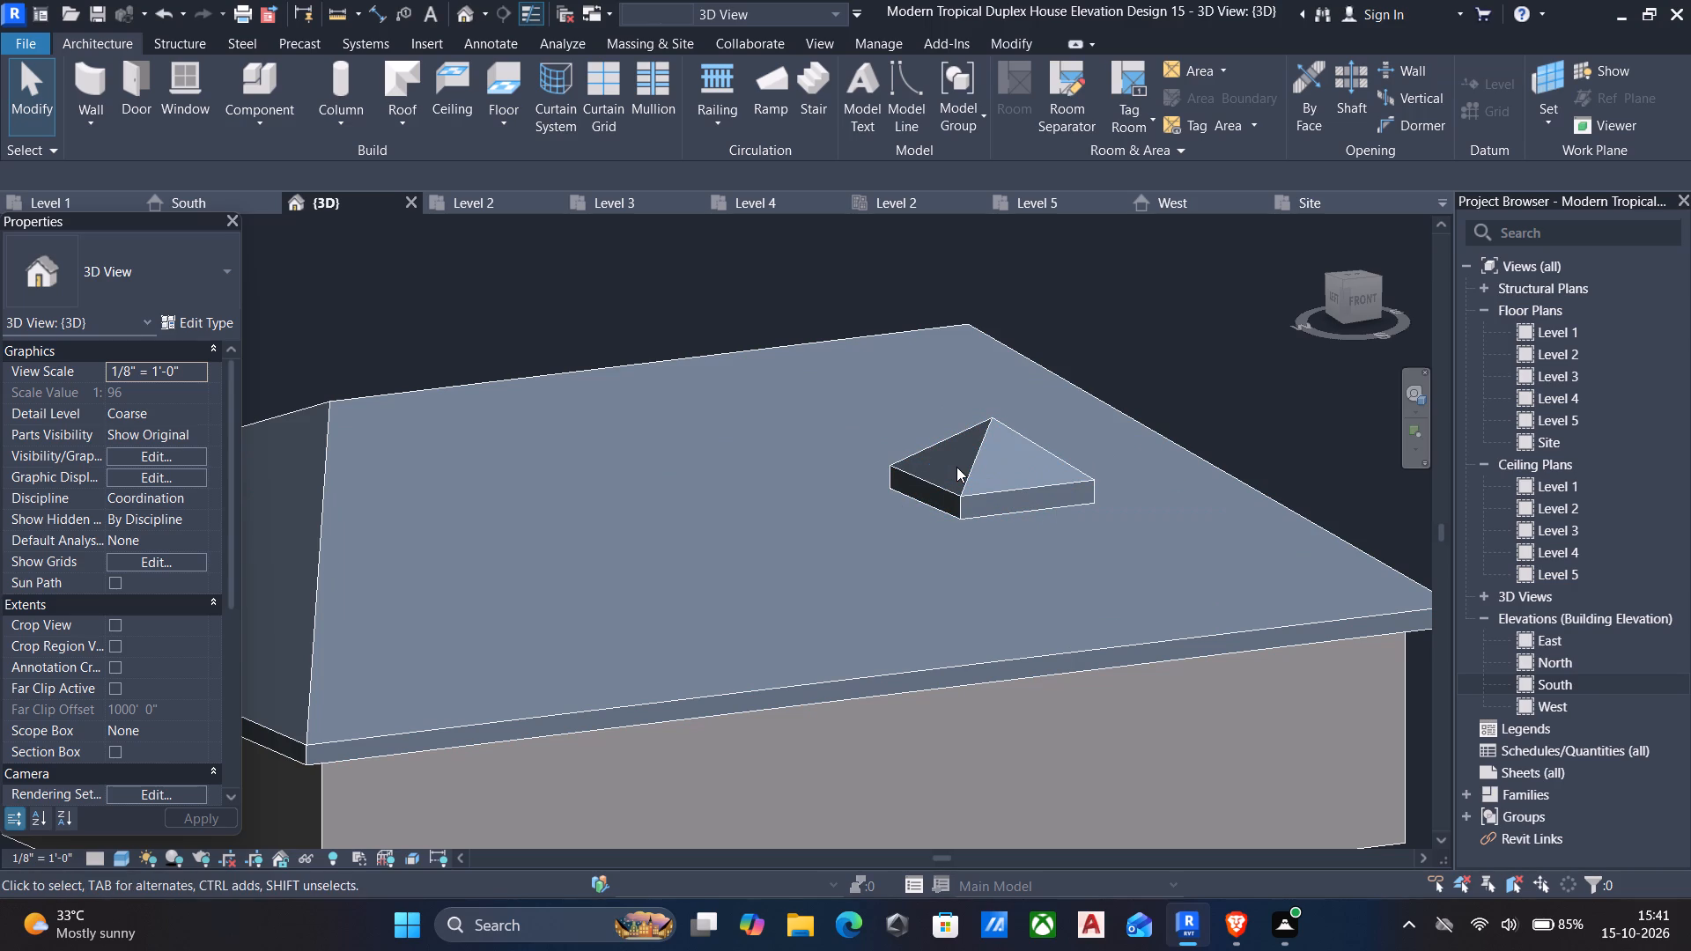
{"action": "middle_click_drag", "start_coordinate": [956, 467], "coordinate": [1070, 499]}
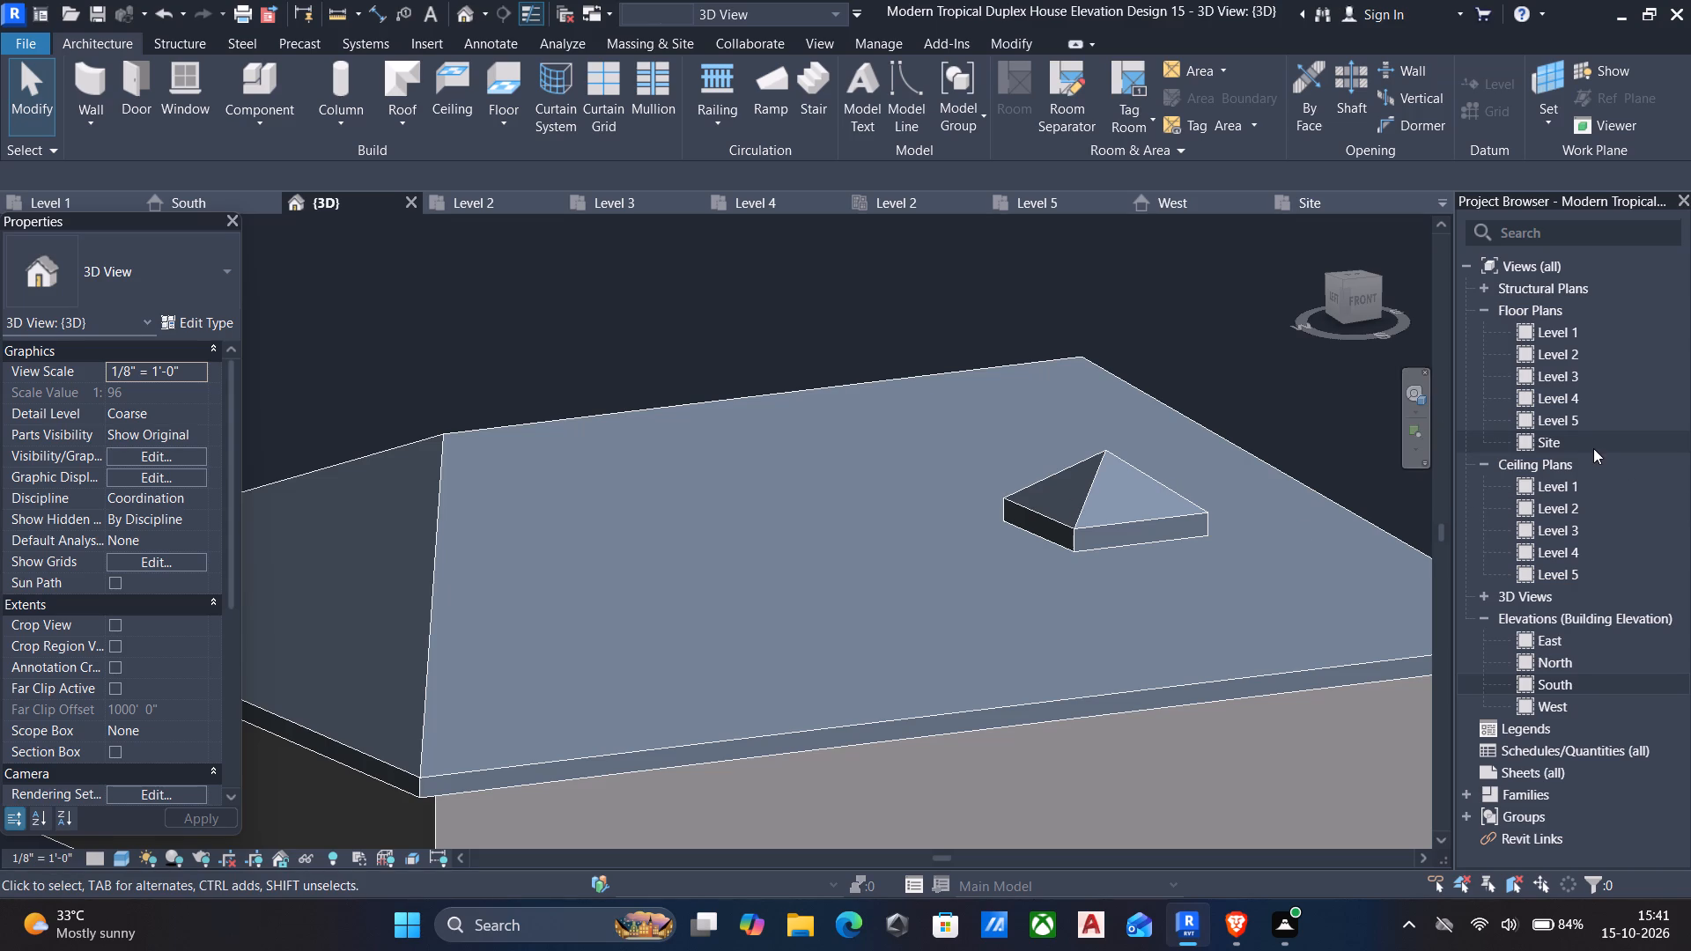
{"action": "double_click", "coordinate": [1568, 439]}
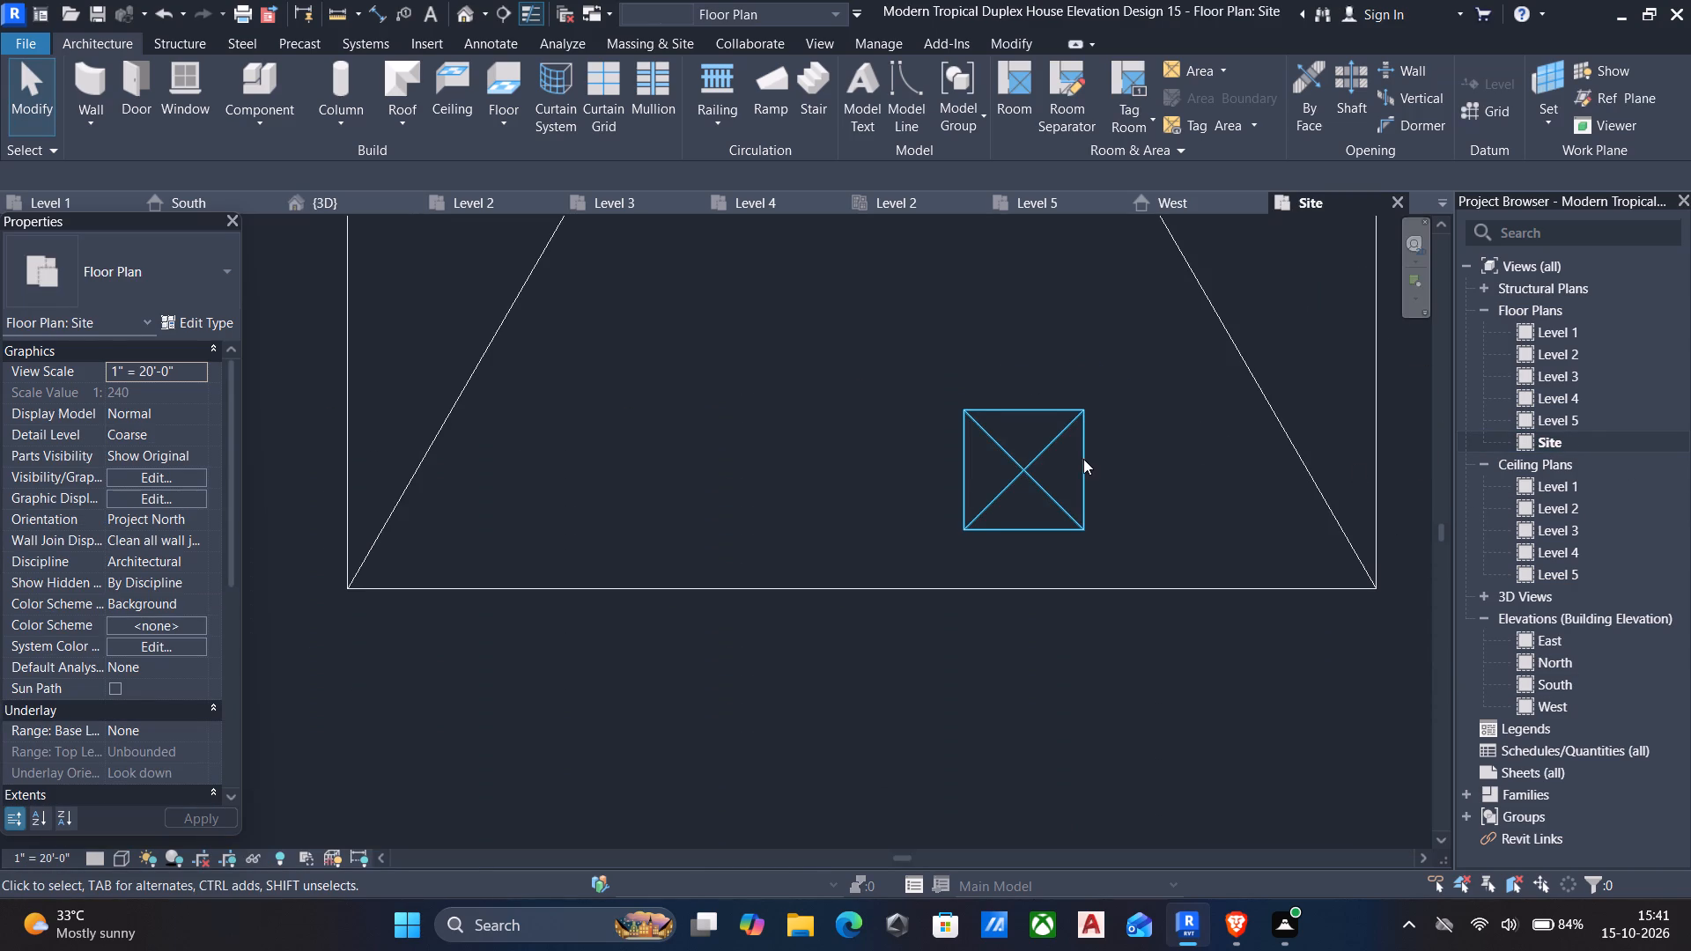
{"action": "left_click", "coordinate": [1016, 458]}
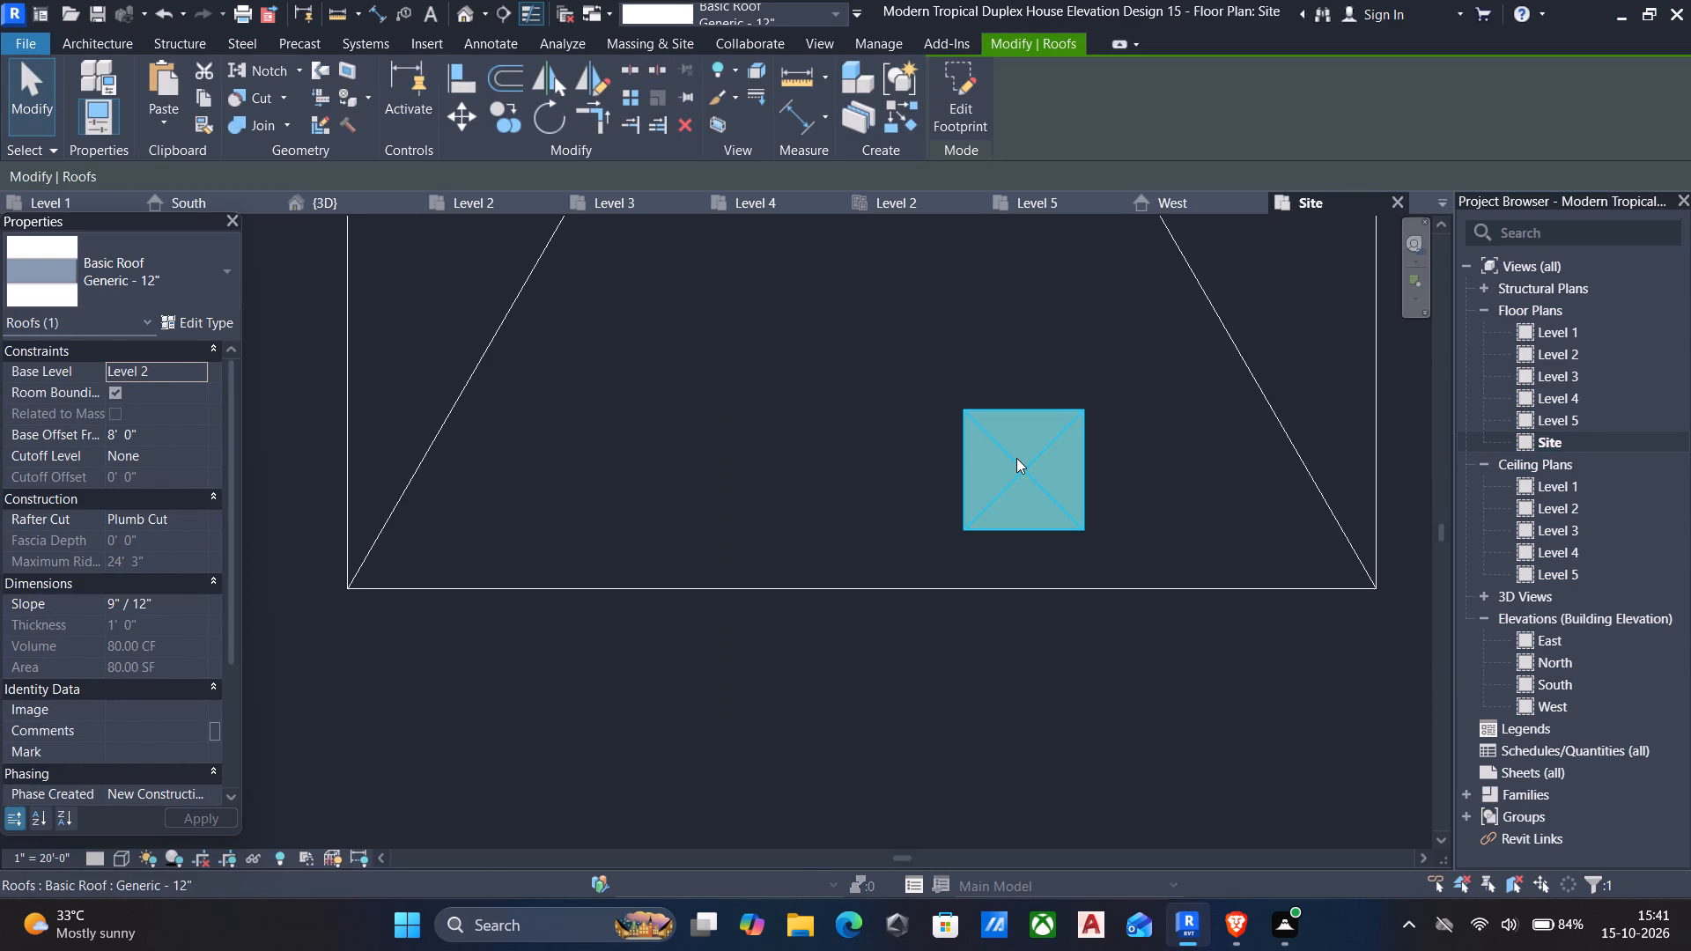
{"action": "left_click", "coordinate": [962, 88]}
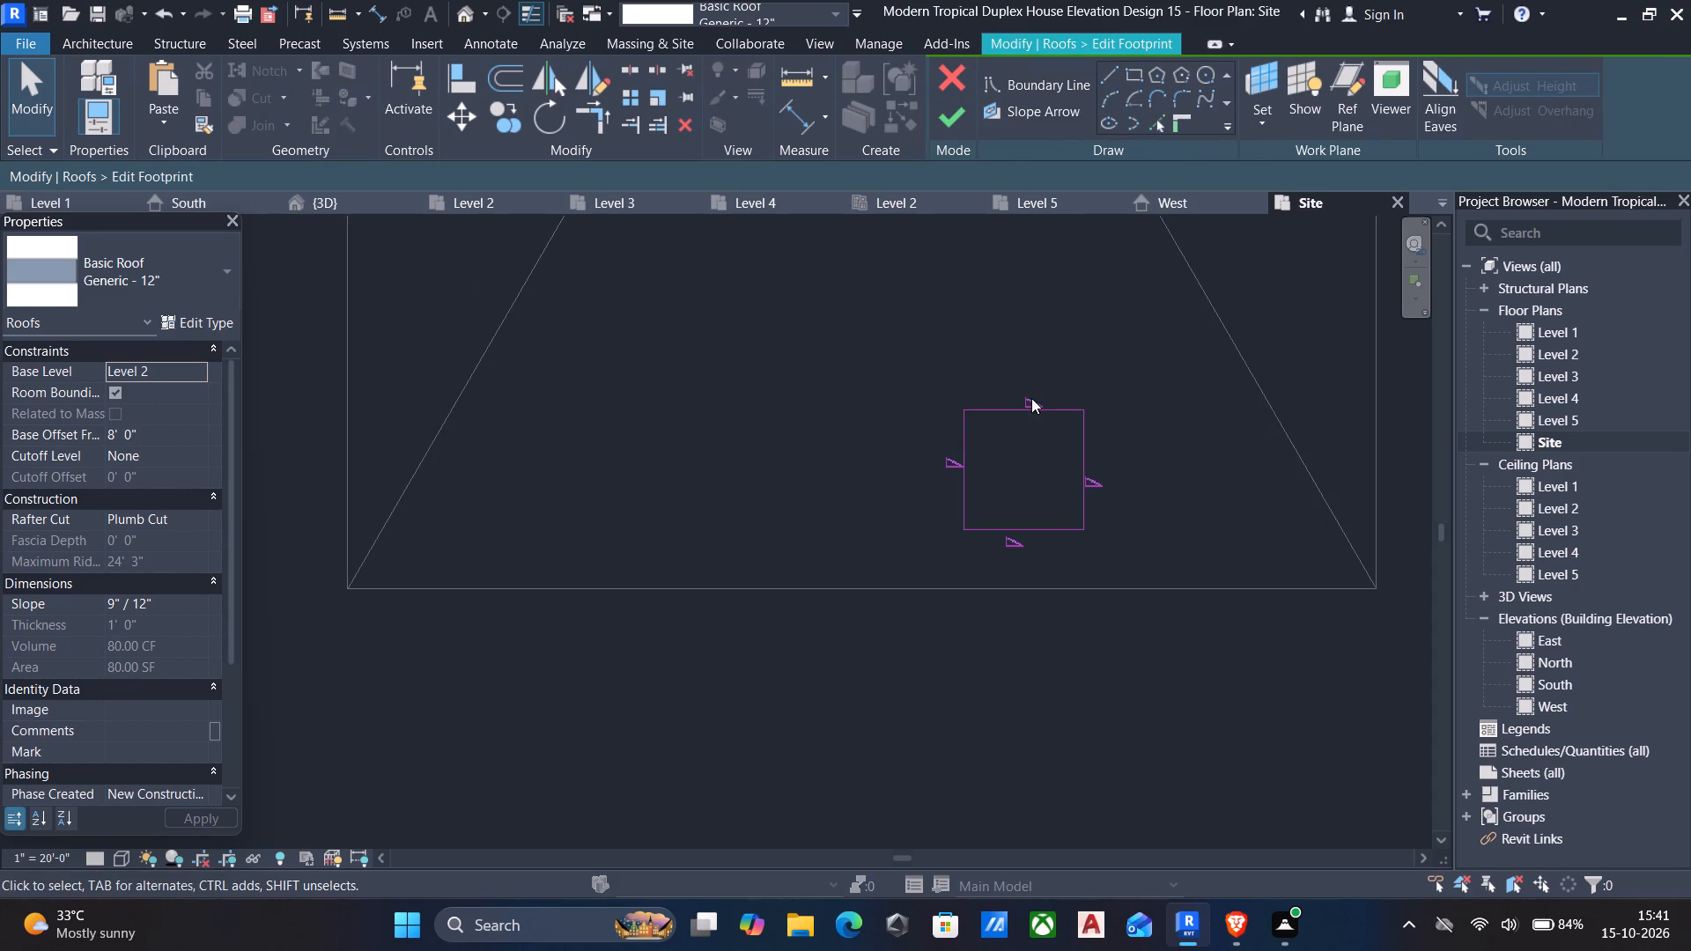
{"action": "left_click", "coordinate": [1027, 407]}
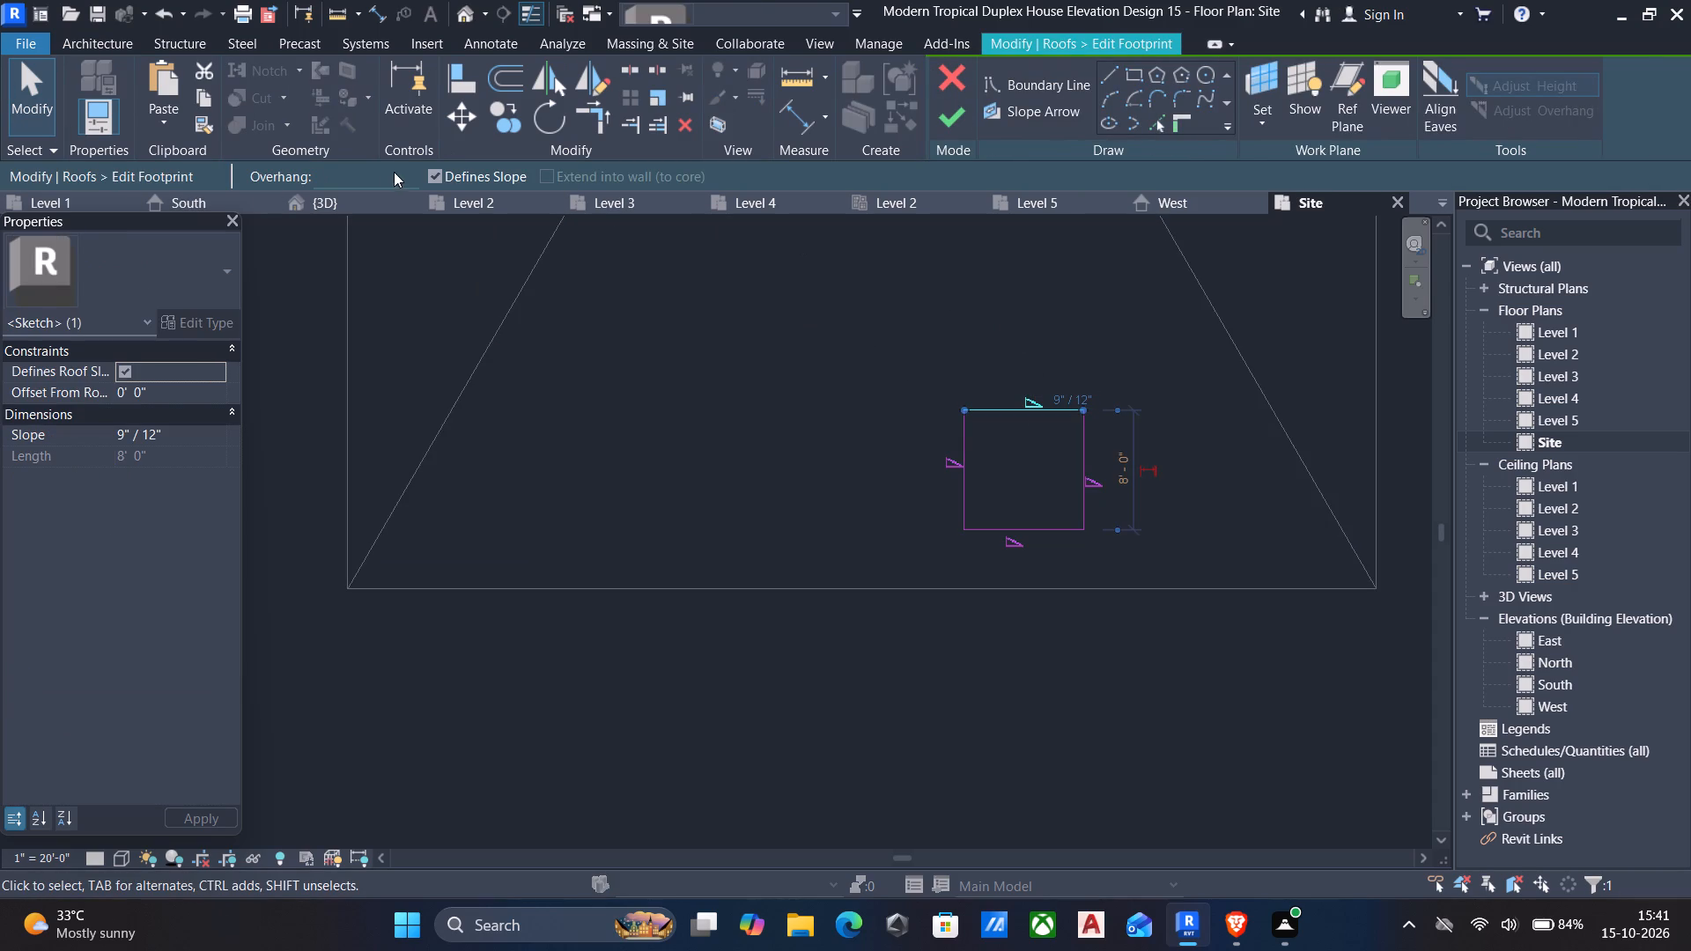
{"action": "left_click", "coordinate": [428, 169]}
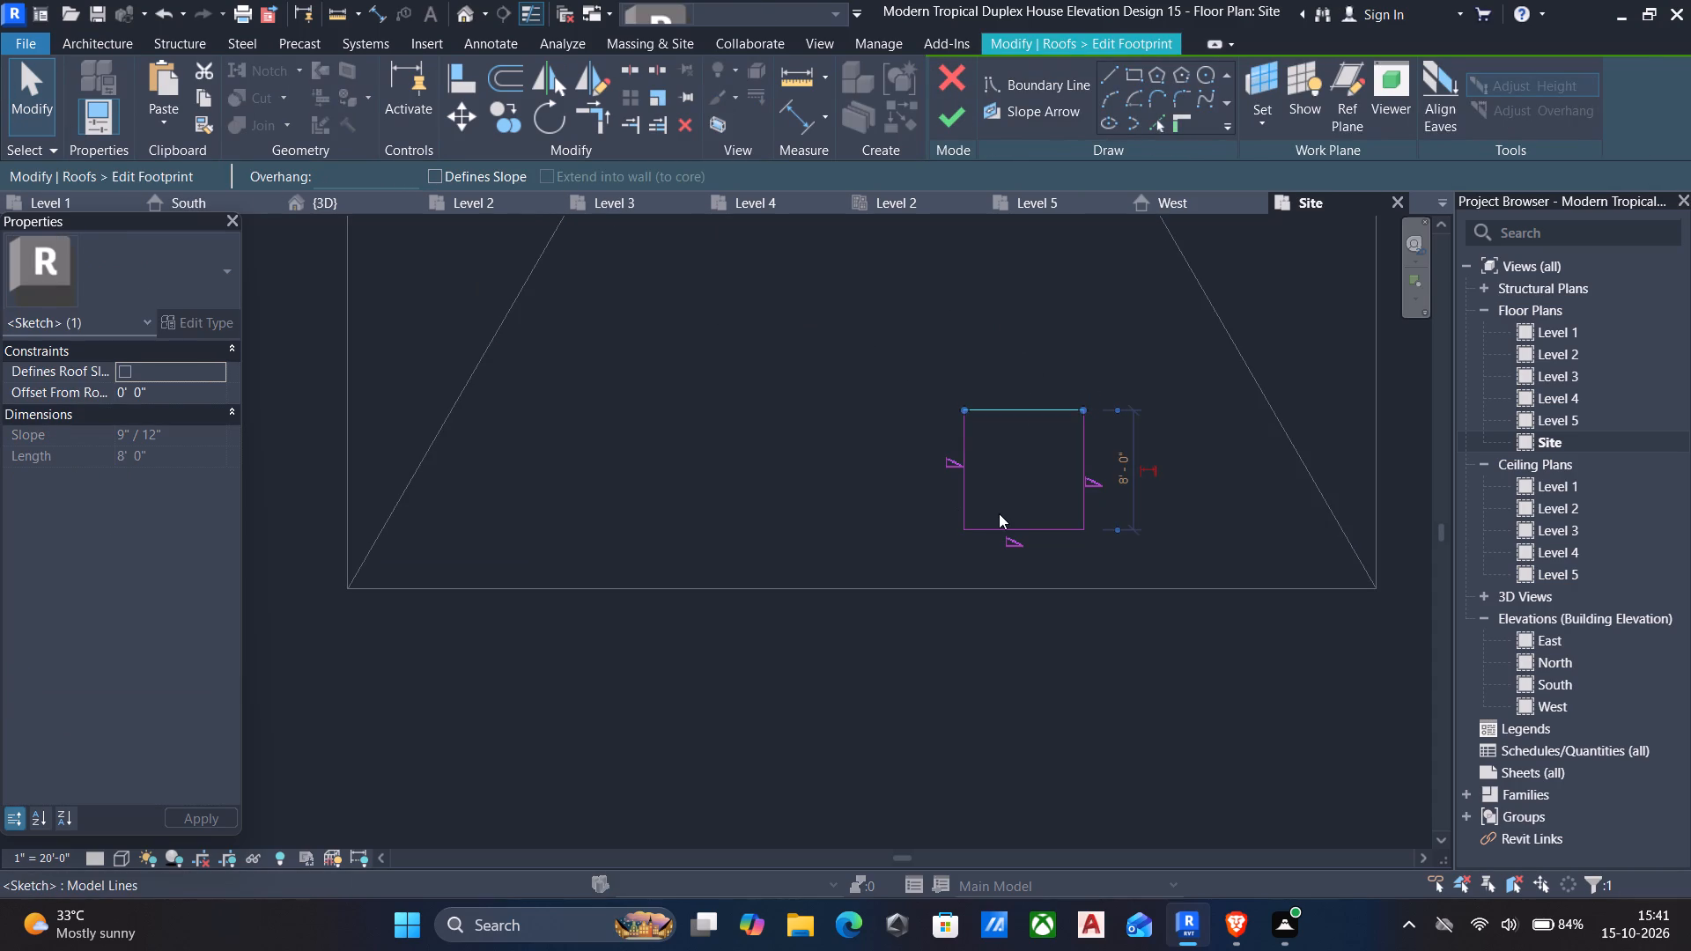
{"action": "left_click", "coordinate": [1008, 523]}
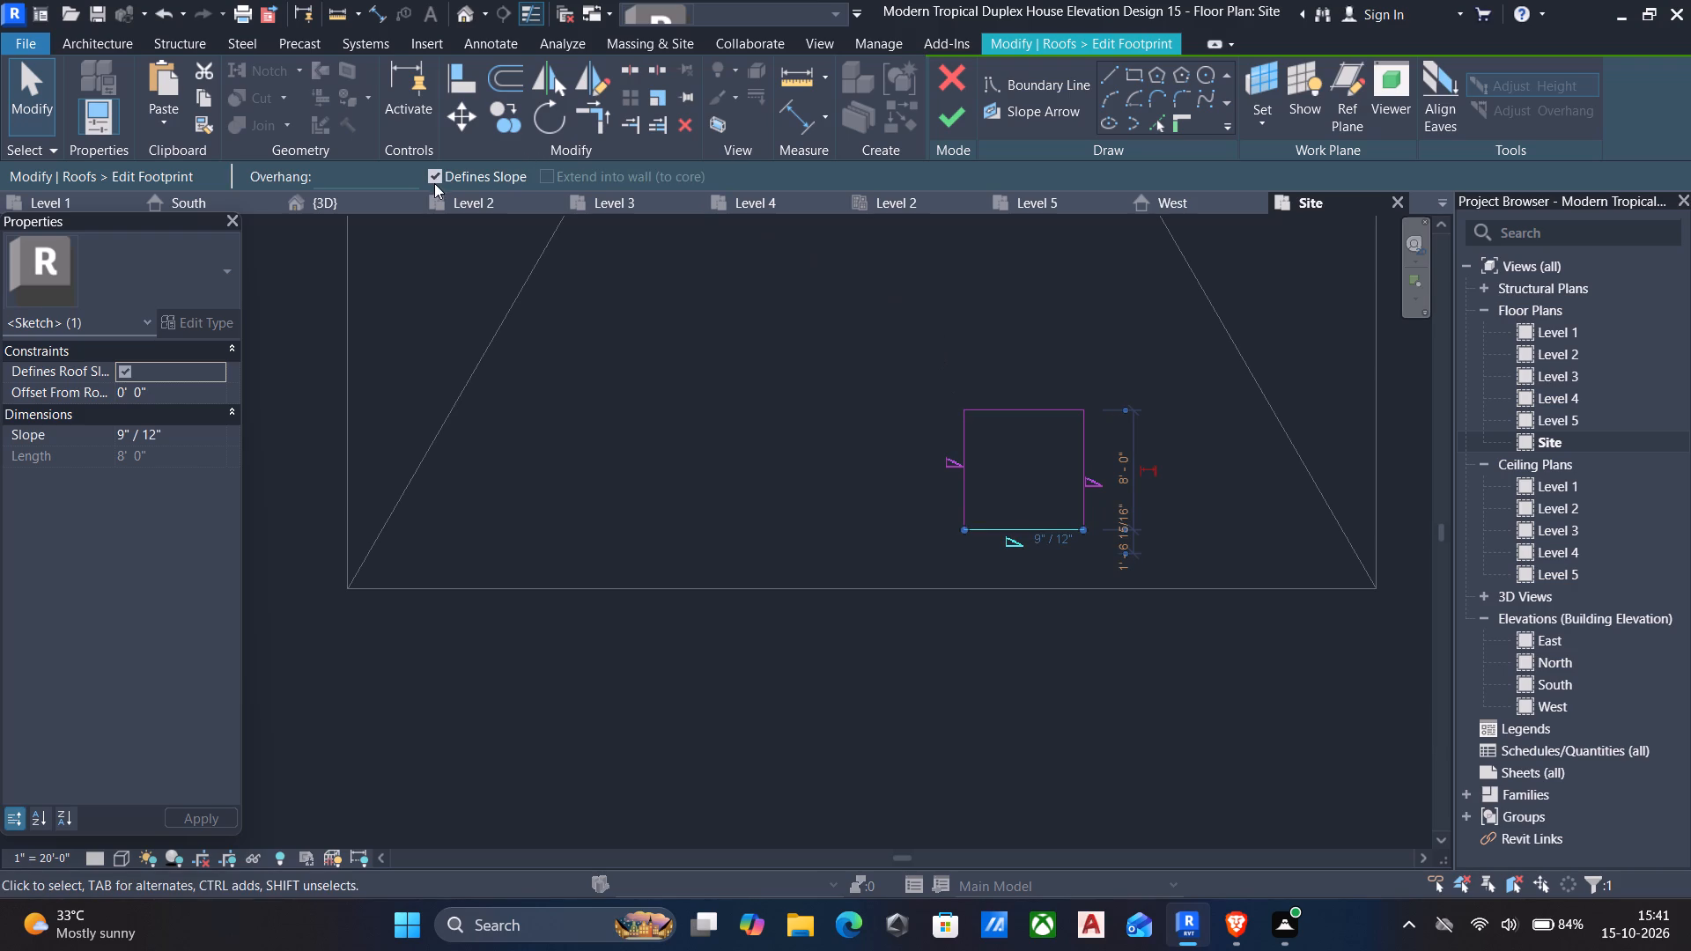
{"action": "left_click", "coordinate": [428, 173]}
{"action": "left_click", "coordinate": [941, 118]}
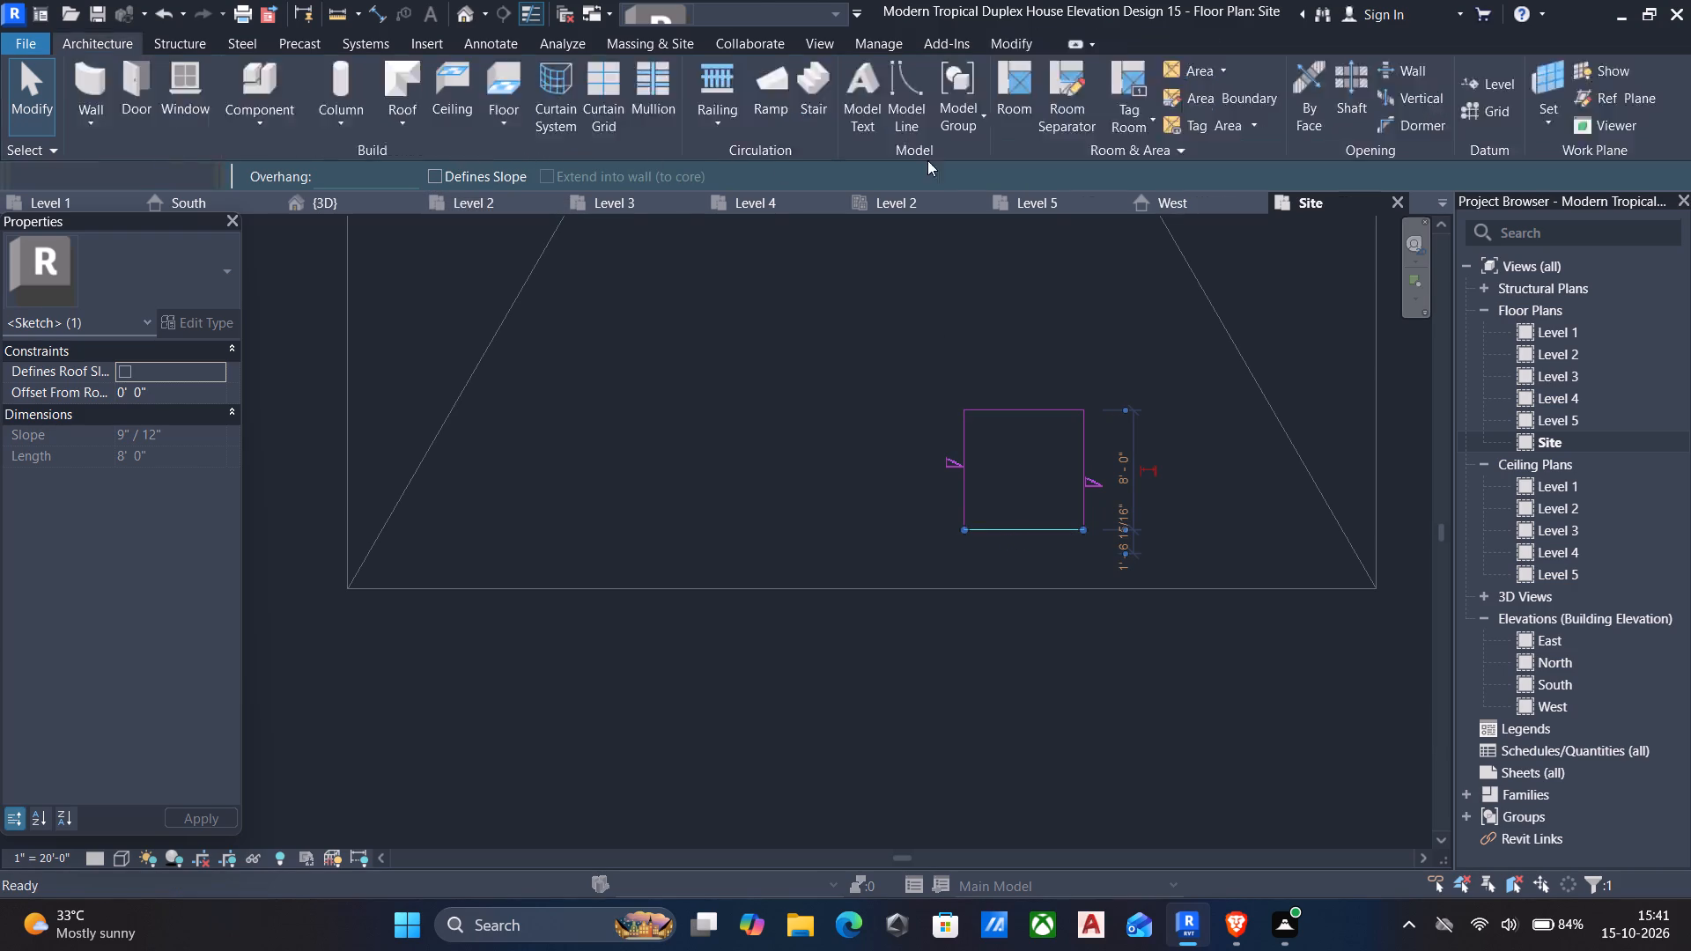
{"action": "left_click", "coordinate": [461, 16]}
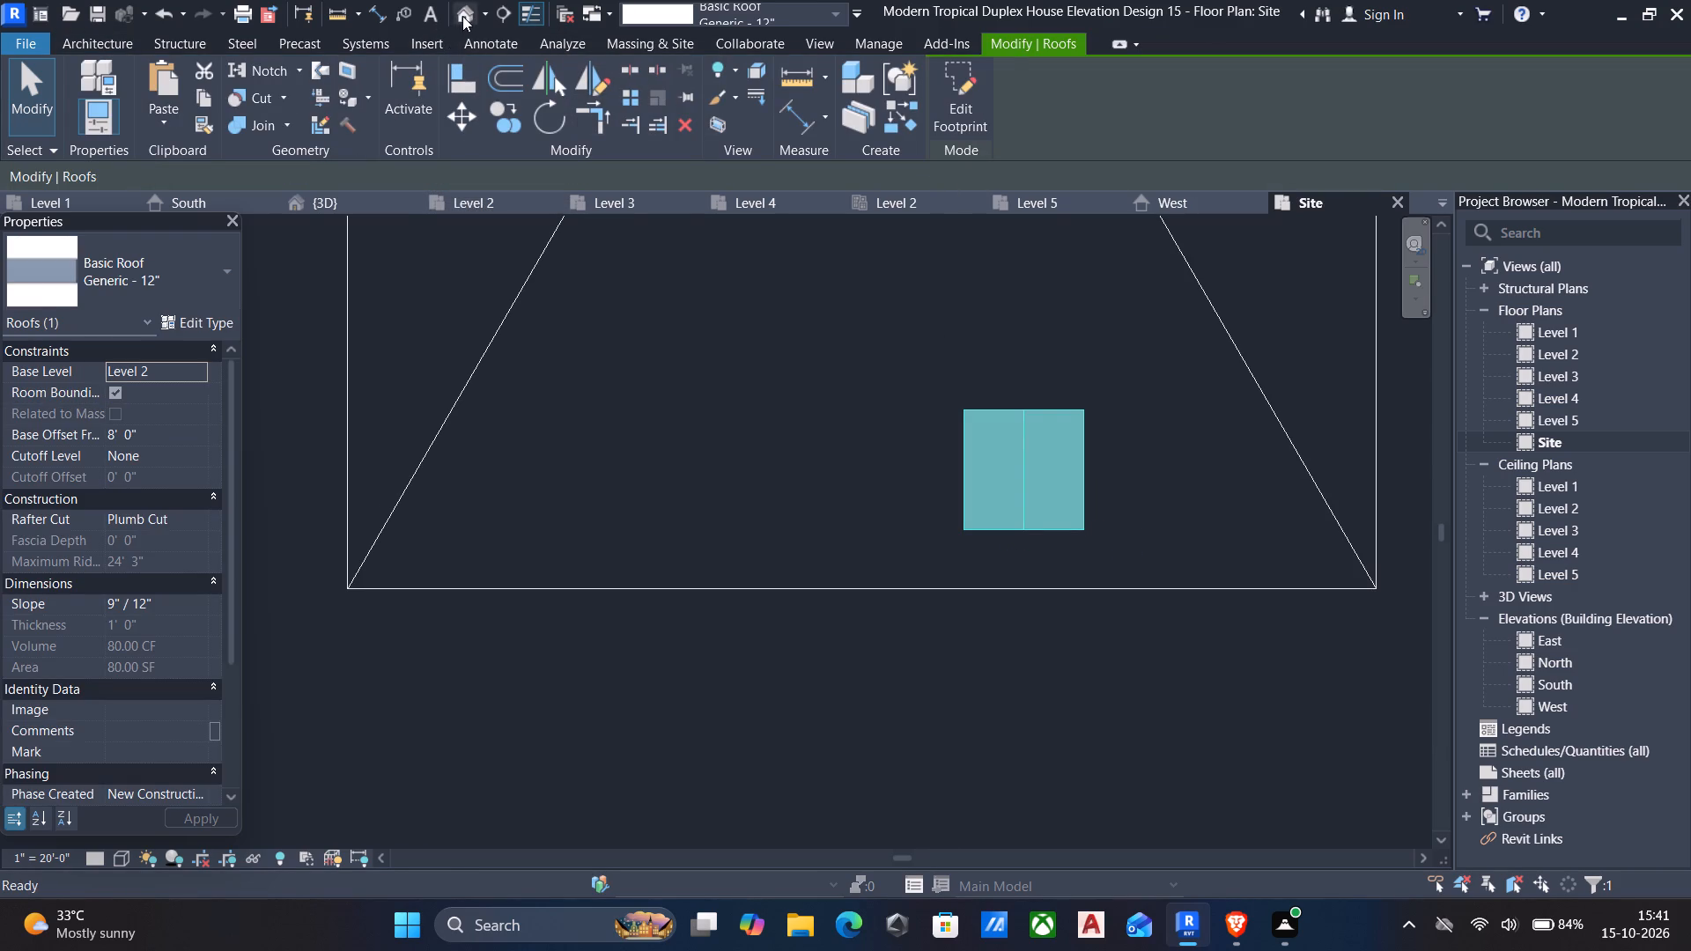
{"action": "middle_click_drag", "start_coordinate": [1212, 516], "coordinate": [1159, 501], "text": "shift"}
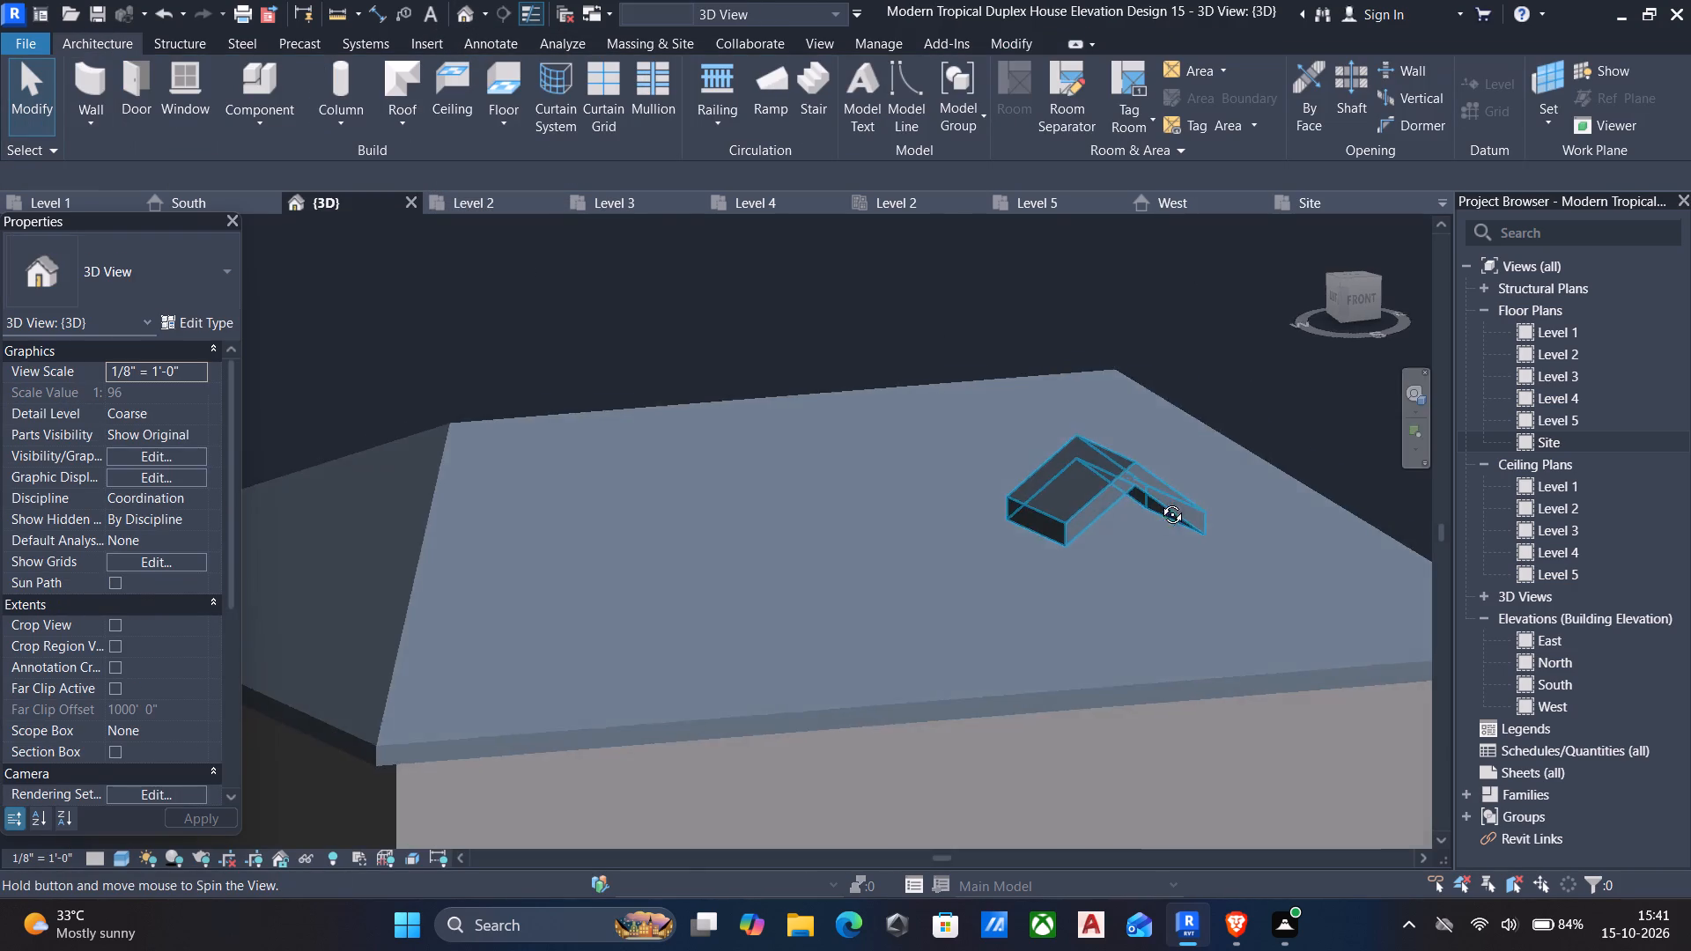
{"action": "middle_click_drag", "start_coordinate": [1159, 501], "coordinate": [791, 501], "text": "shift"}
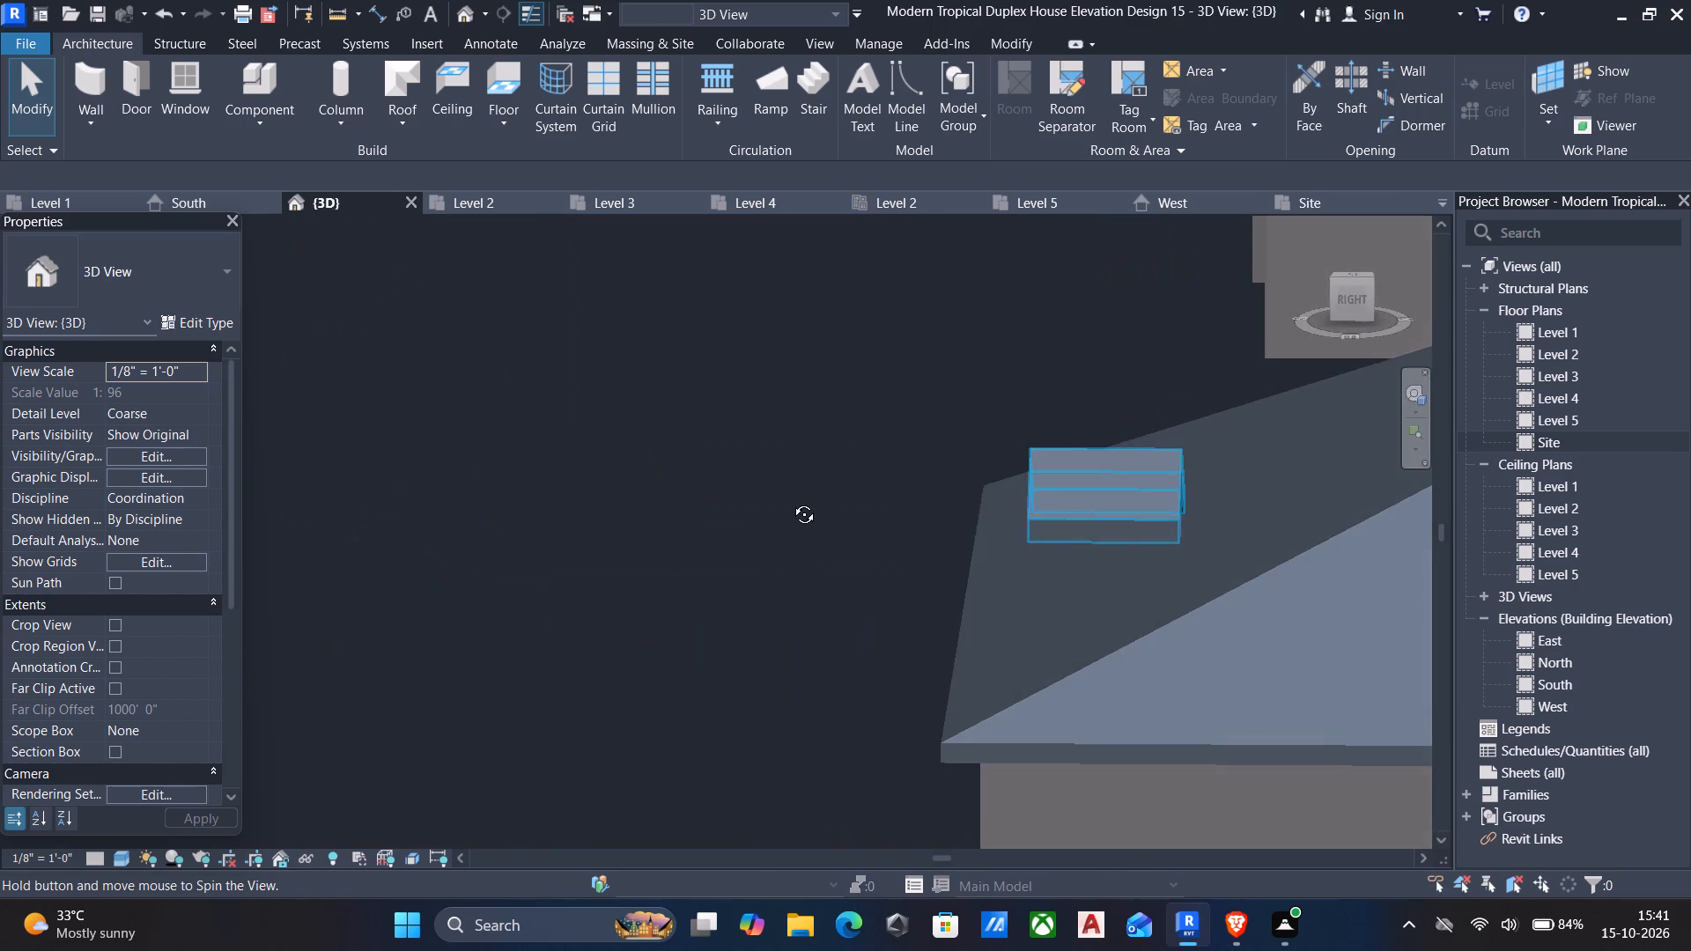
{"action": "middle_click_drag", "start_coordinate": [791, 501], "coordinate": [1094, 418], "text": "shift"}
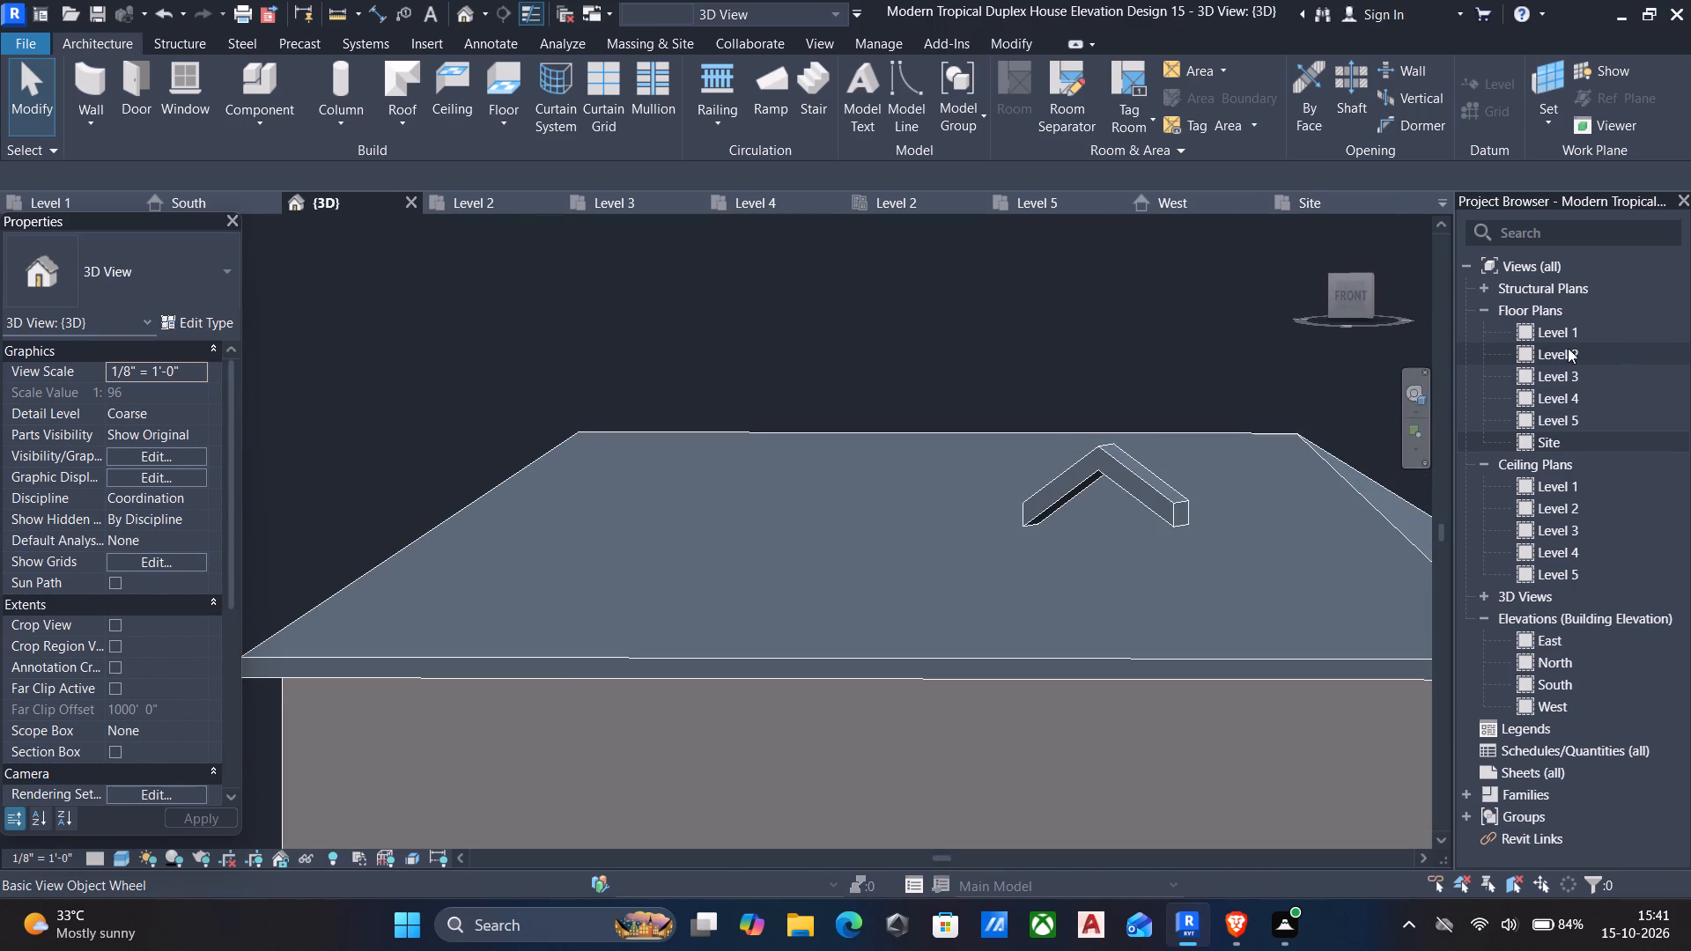
In the Site plan, draw a rectangle of 4.5" walls, about 6'-1" by 5'-10", just inside the small gable roof's outline.
{"action": "double_click", "coordinate": [1550, 443]}
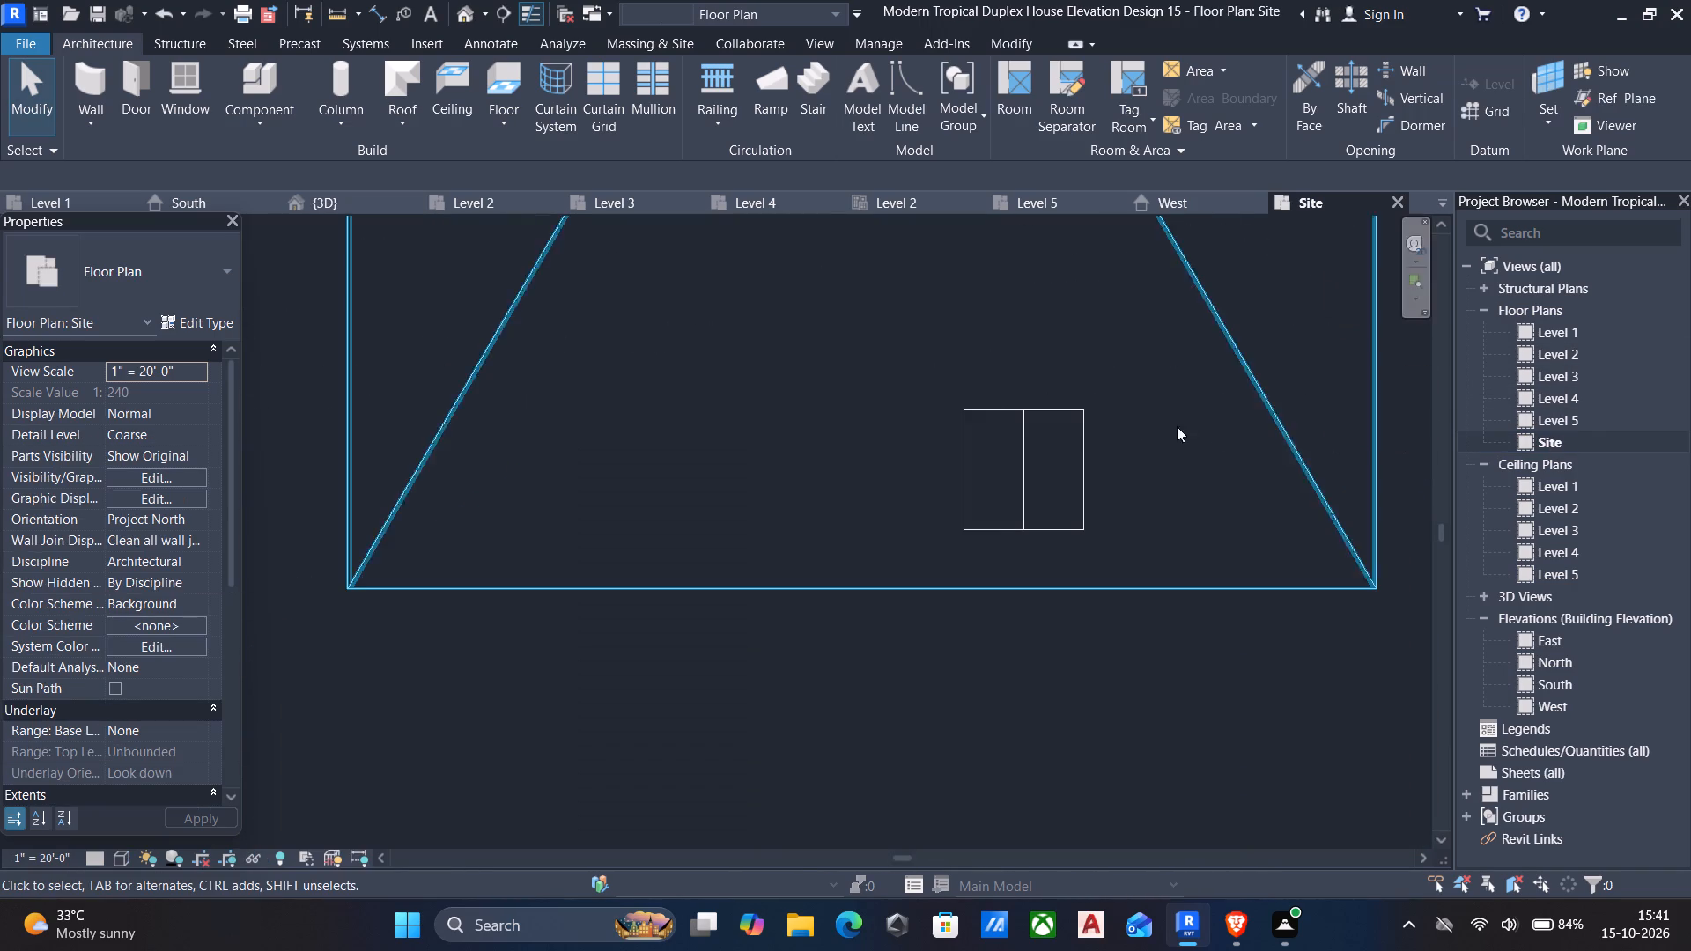
{"action": "left_click", "coordinate": [989, 417]}
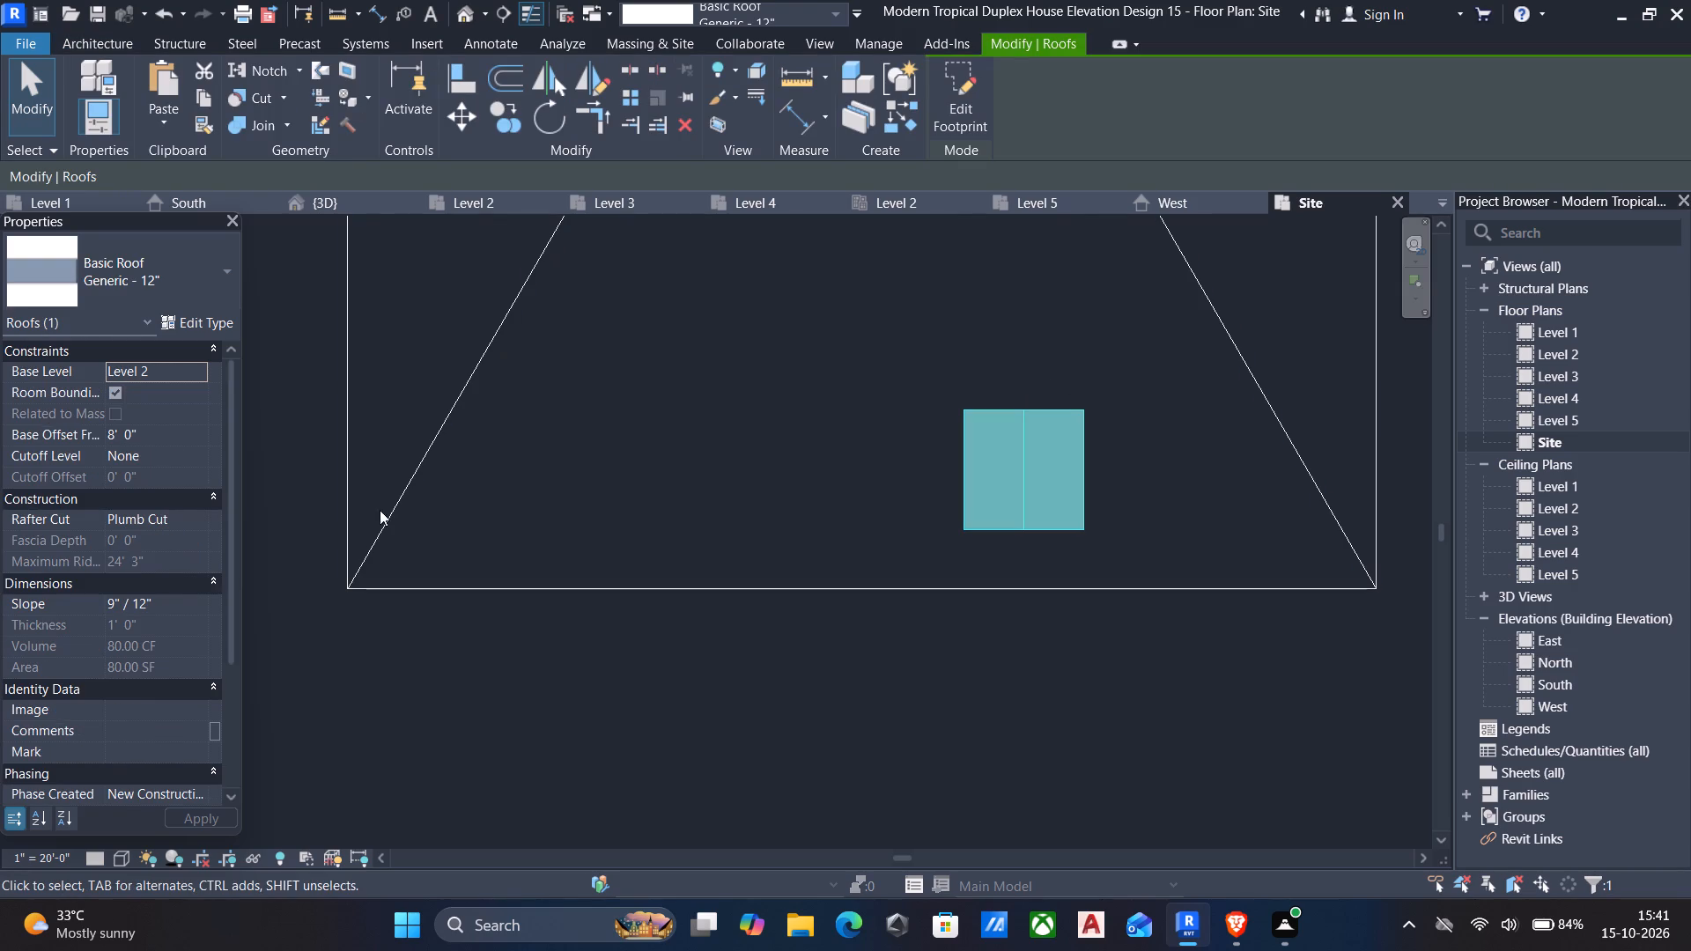
{"action": "key", "text": "Escape"}
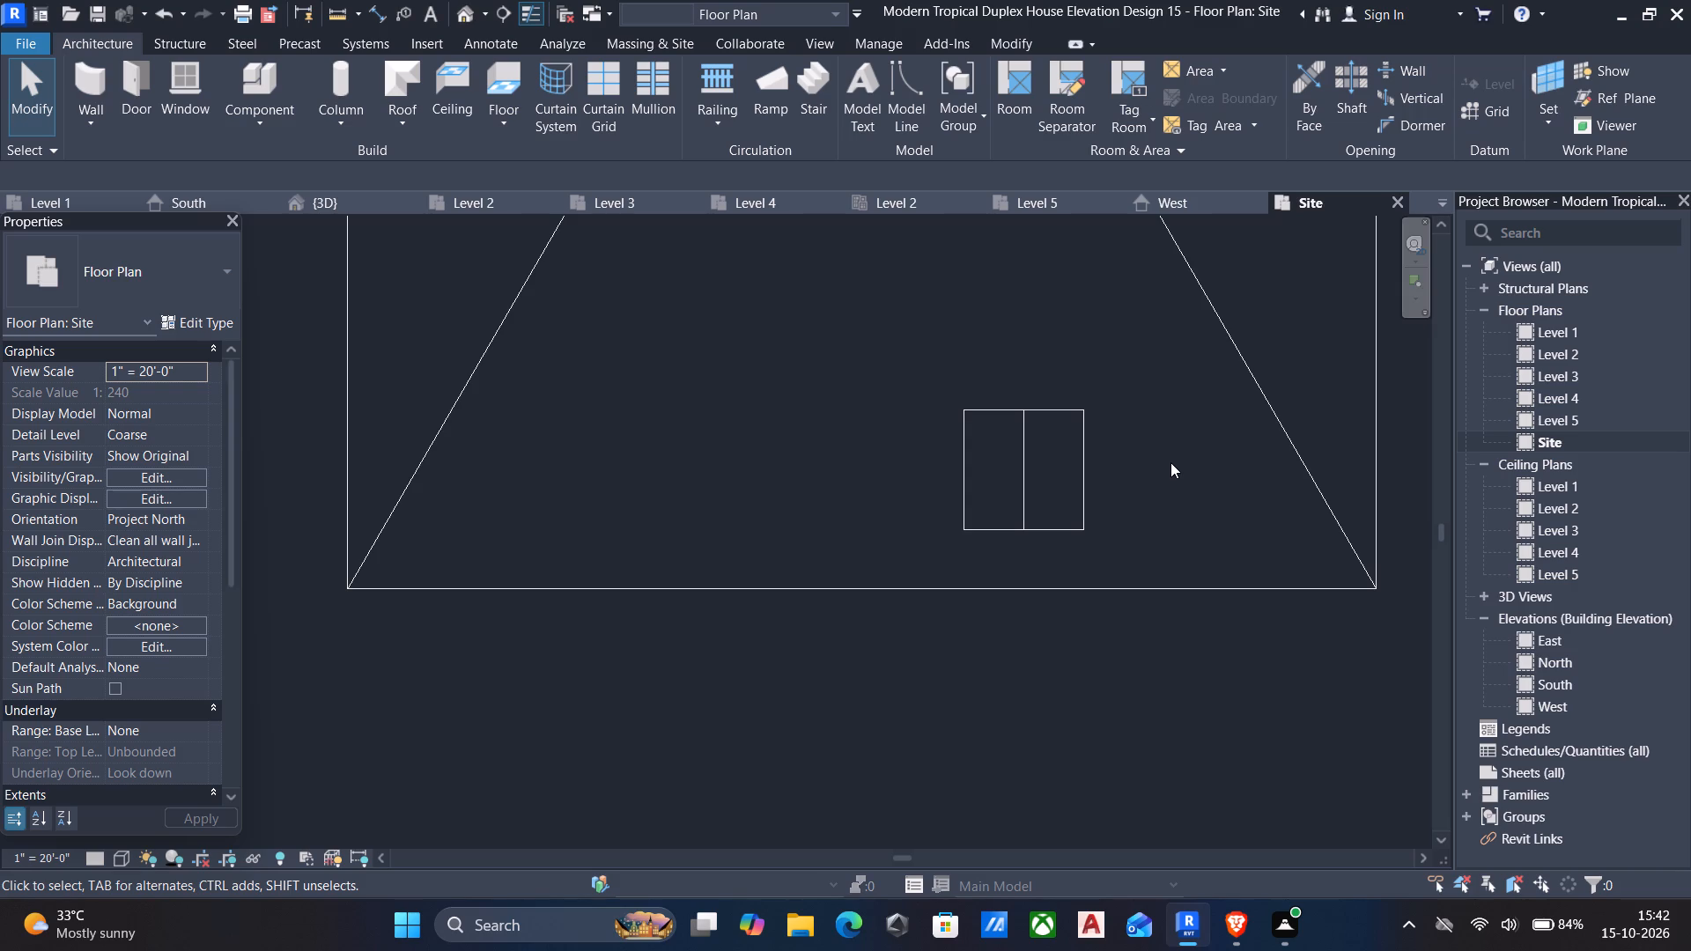
{"action": "type", "text": "wa"}
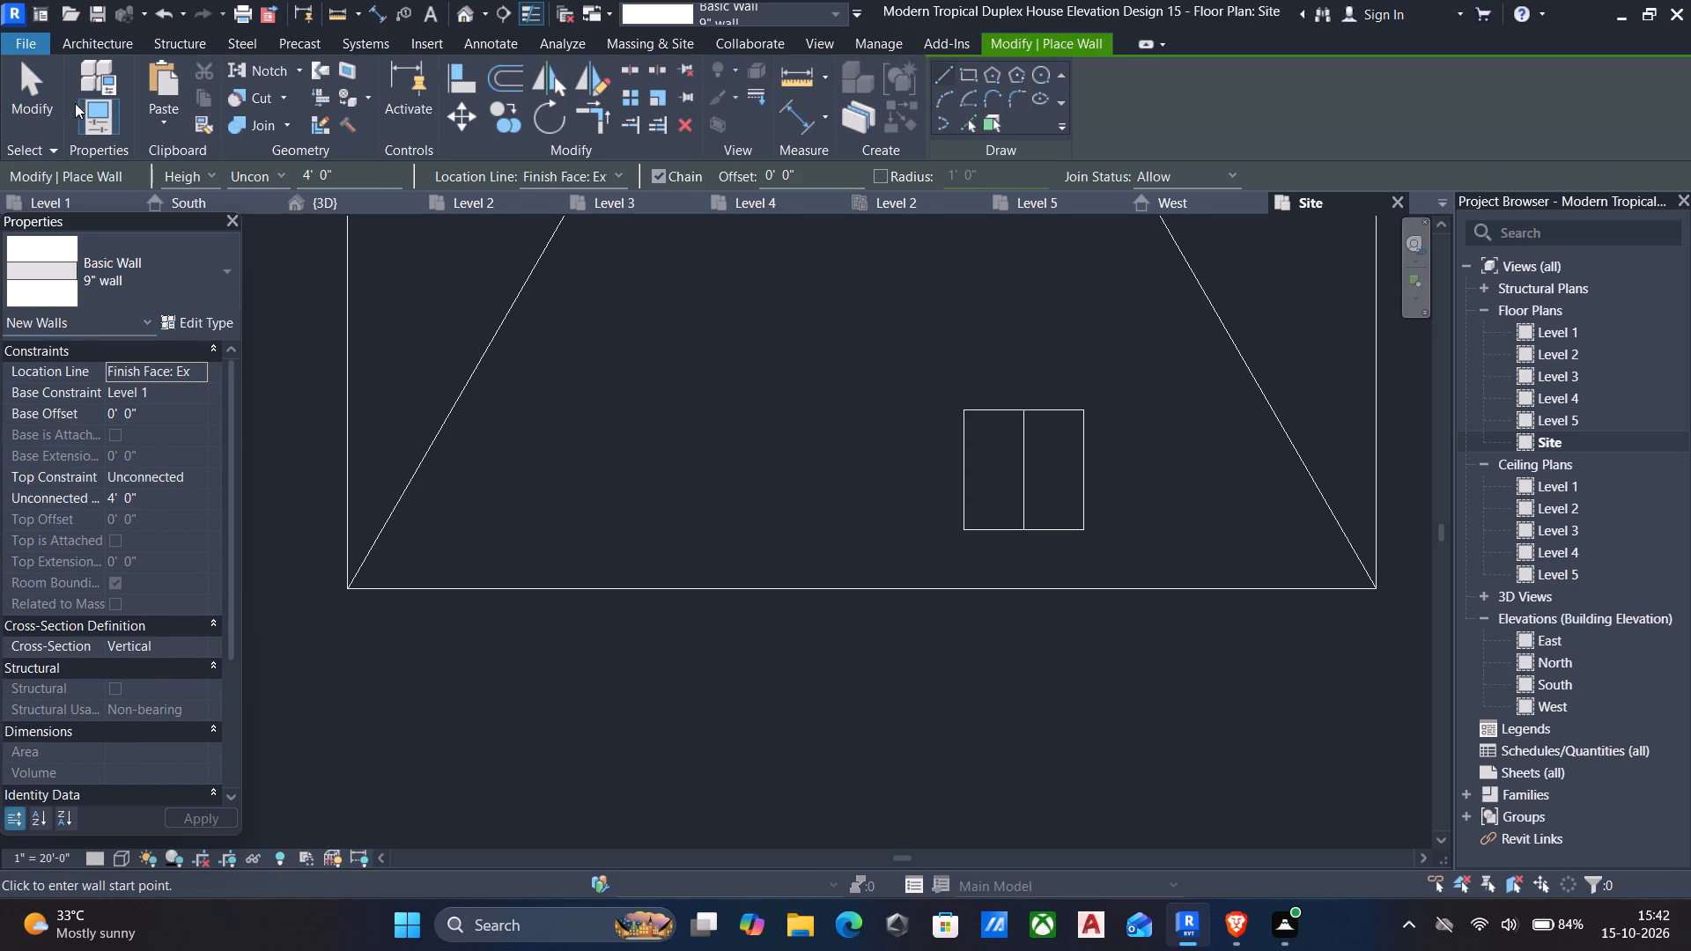
{"action": "left_click", "coordinate": [185, 284]}
{"action": "scroll", "coordinate": [169, 452], "scroll_direction": "up", "scroll_amount": 5}
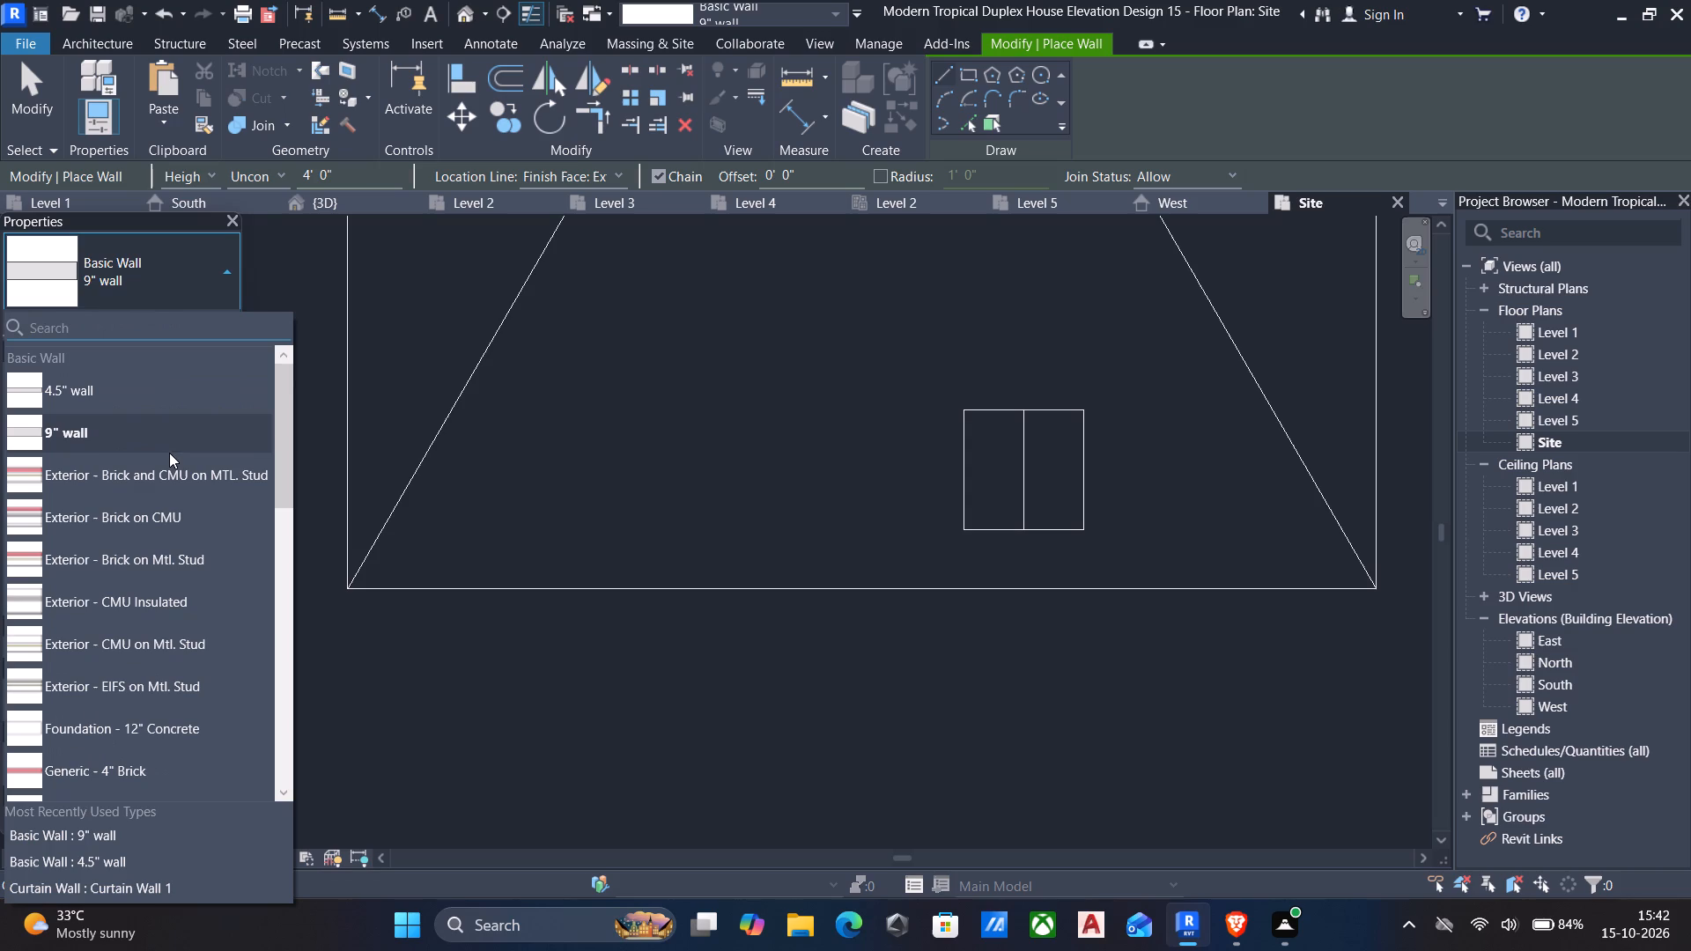
{"action": "left_click", "coordinate": [92, 390]}
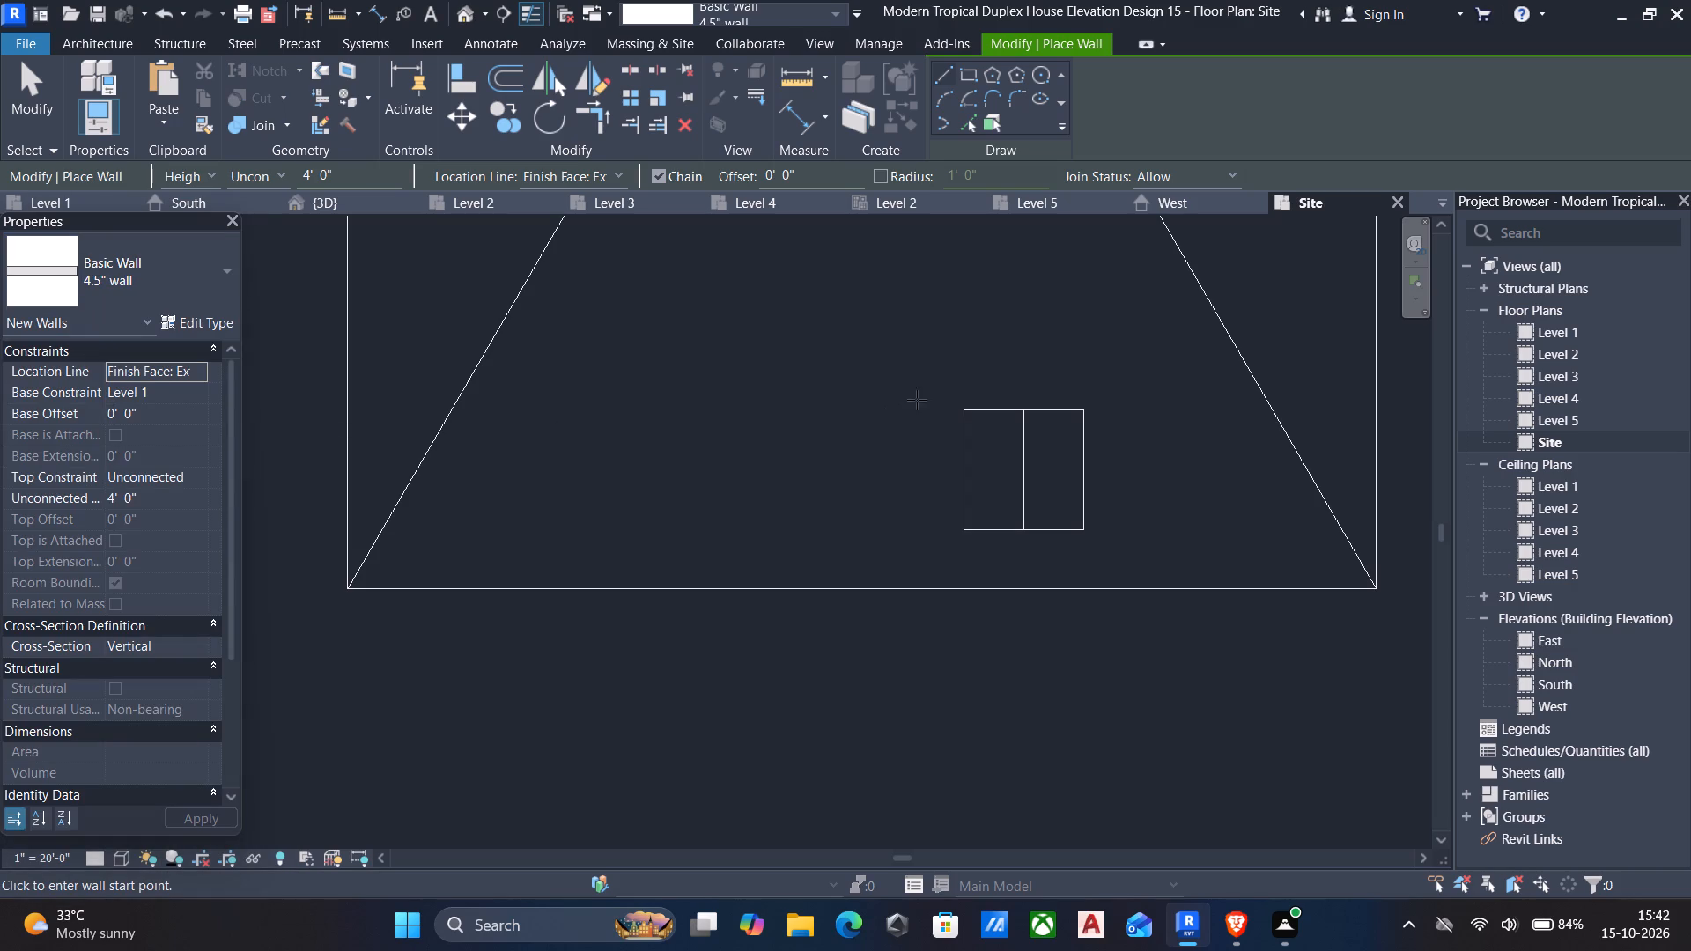
{"action": "scroll", "coordinate": [947, 387], "scroll_direction": "up", "scroll_amount": 4}
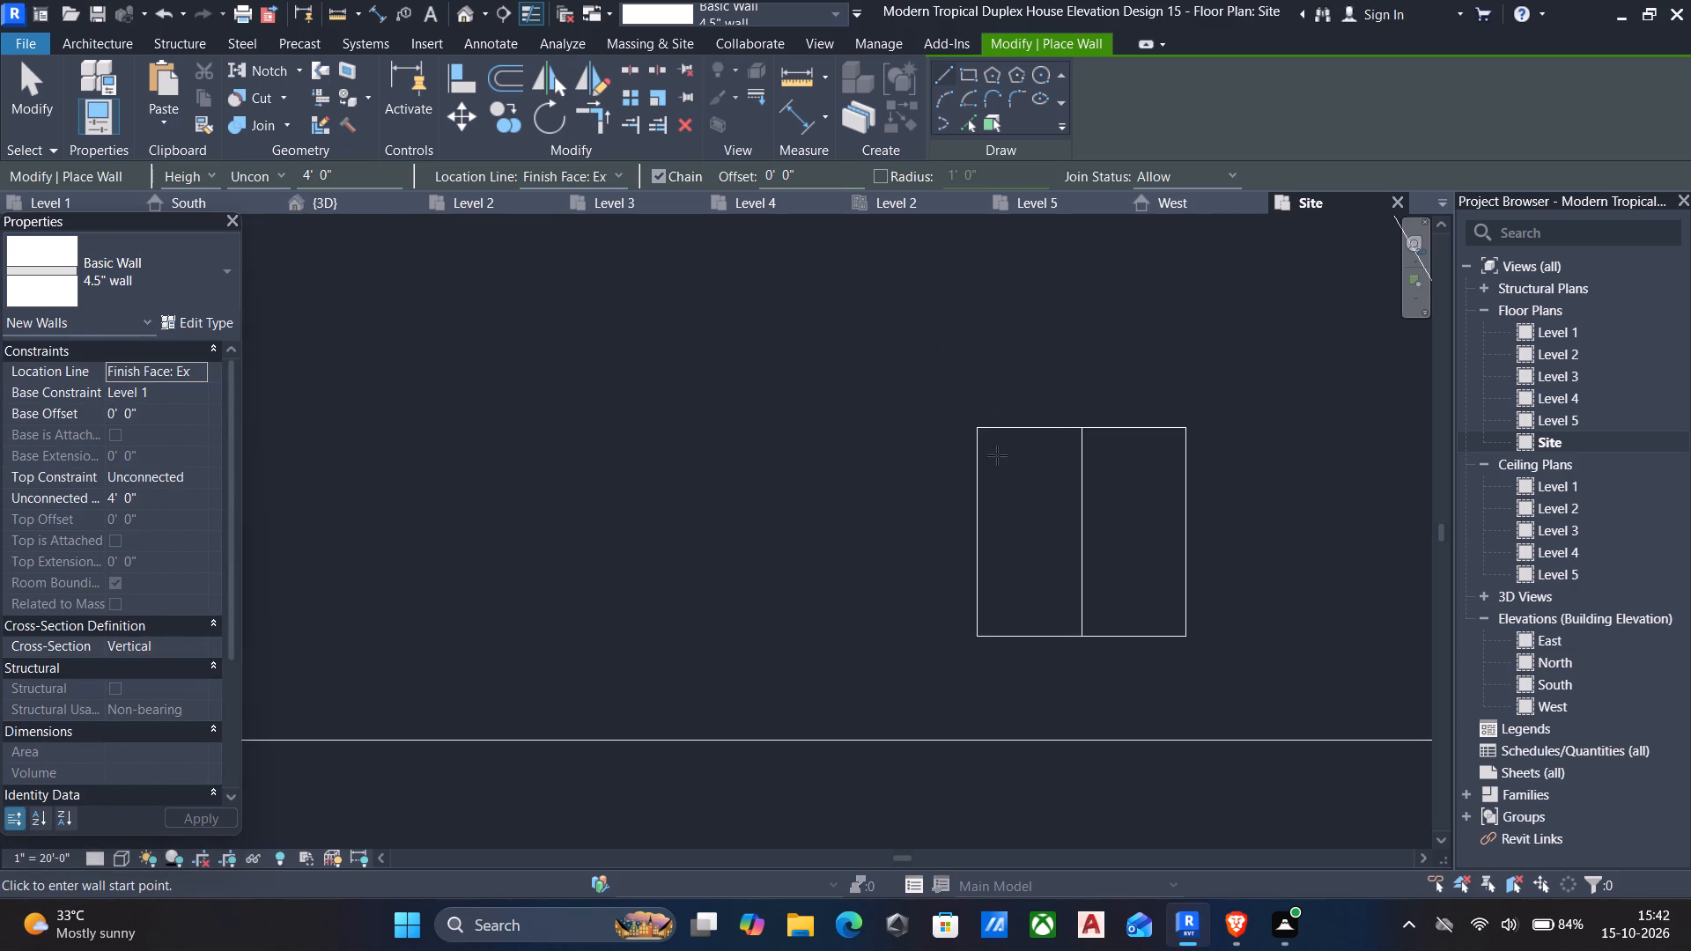
{"action": "left_click", "coordinate": [994, 452]}
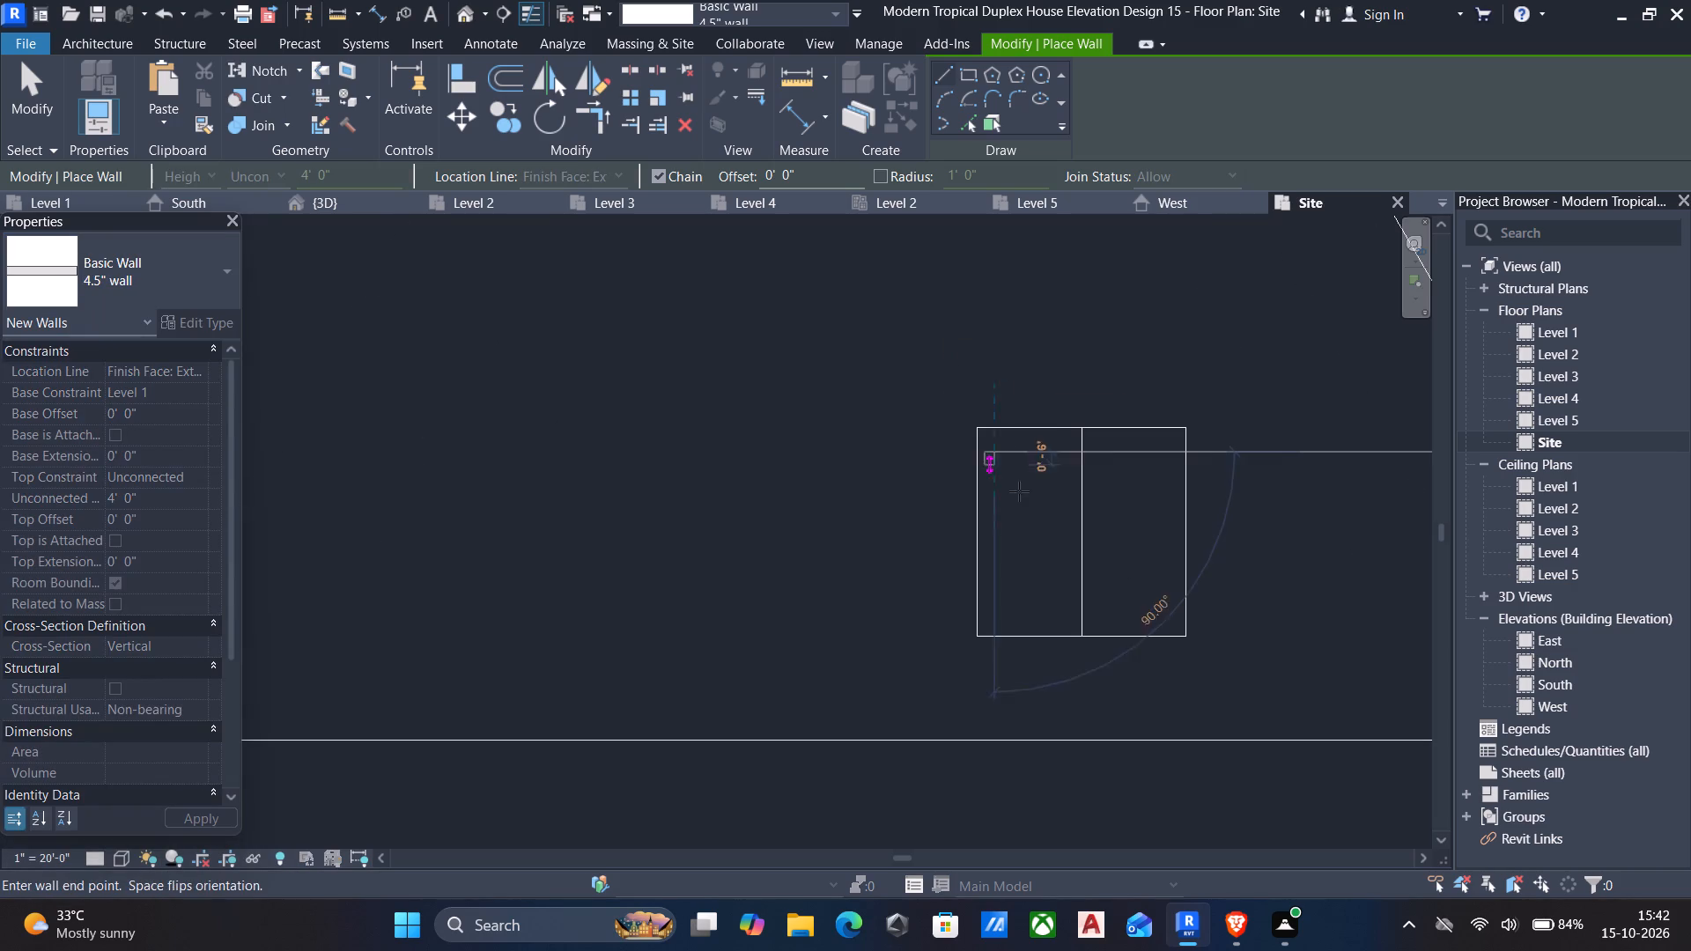
{"action": "key", "text": "Escape"}
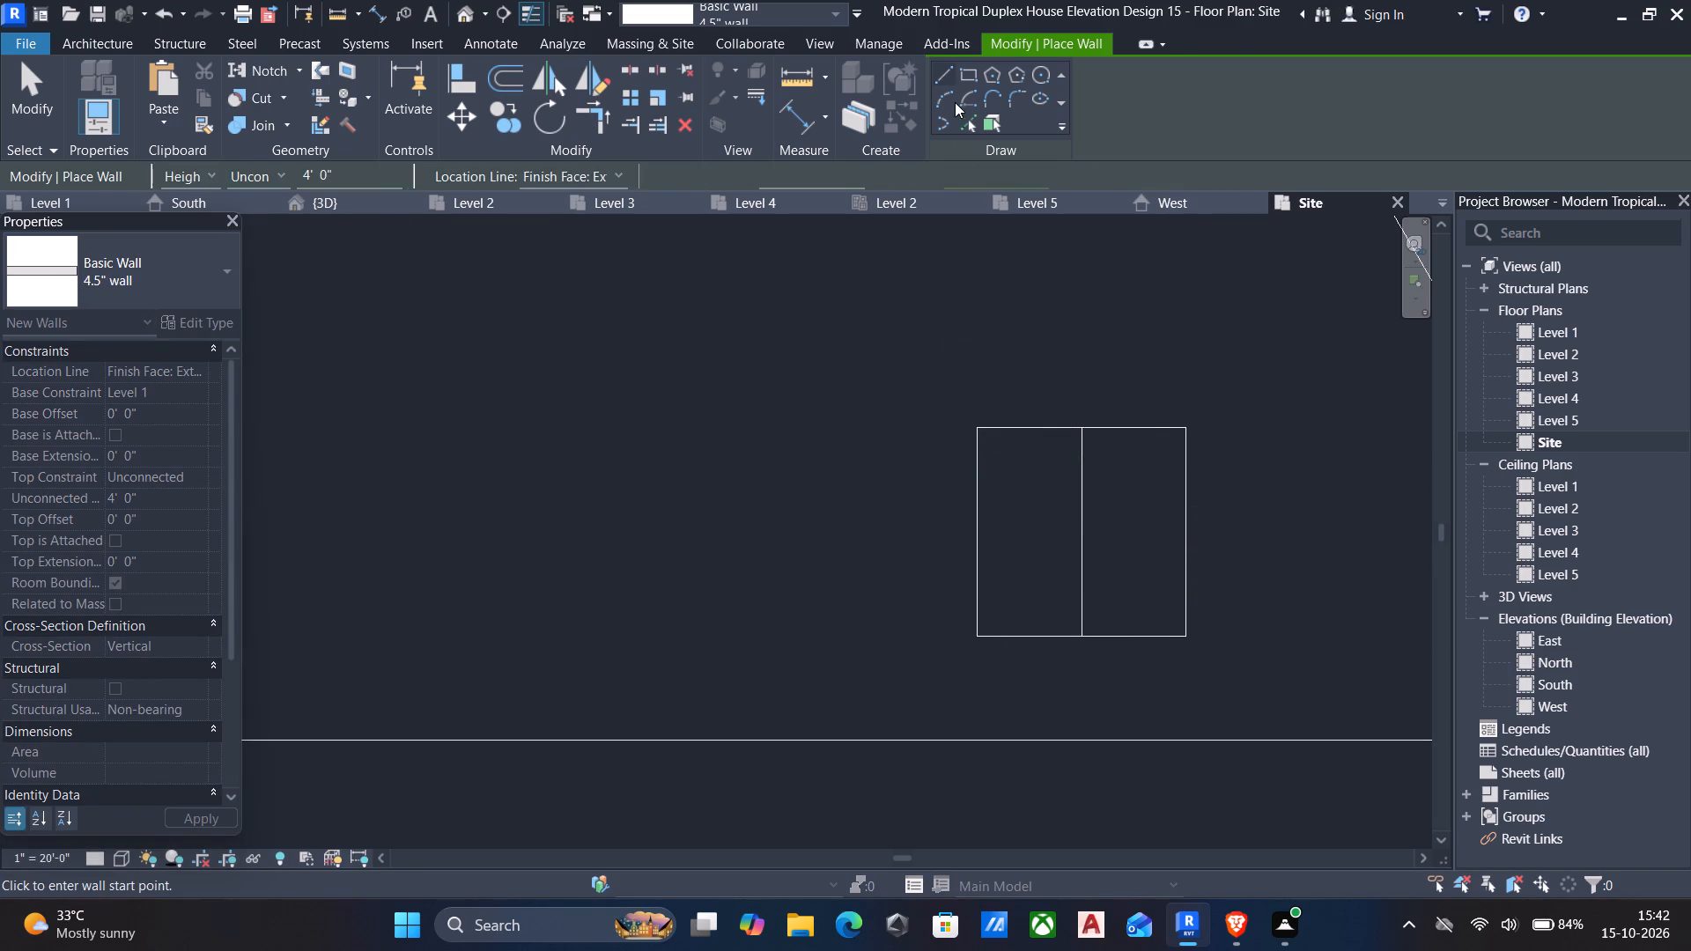
{"action": "left_click", "coordinate": [965, 77]}
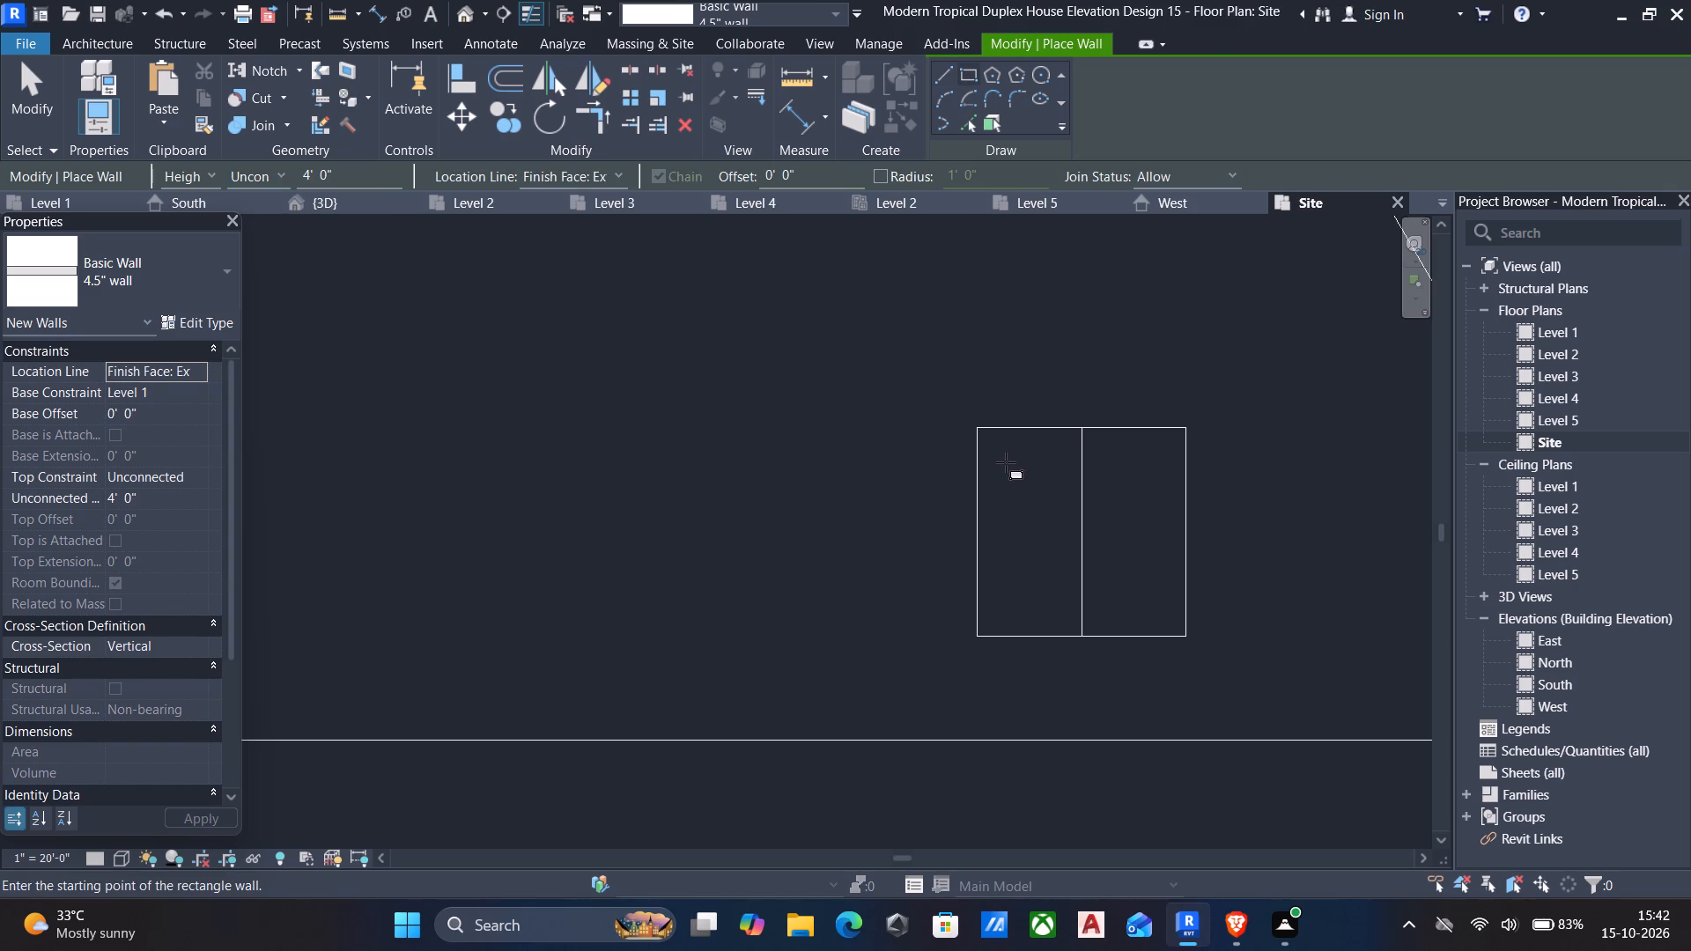
{"action": "left_click", "coordinate": [999, 459]}
{"action": "scroll", "coordinate": [1141, 595], "scroll_direction": "up", "scroll_amount": 4}
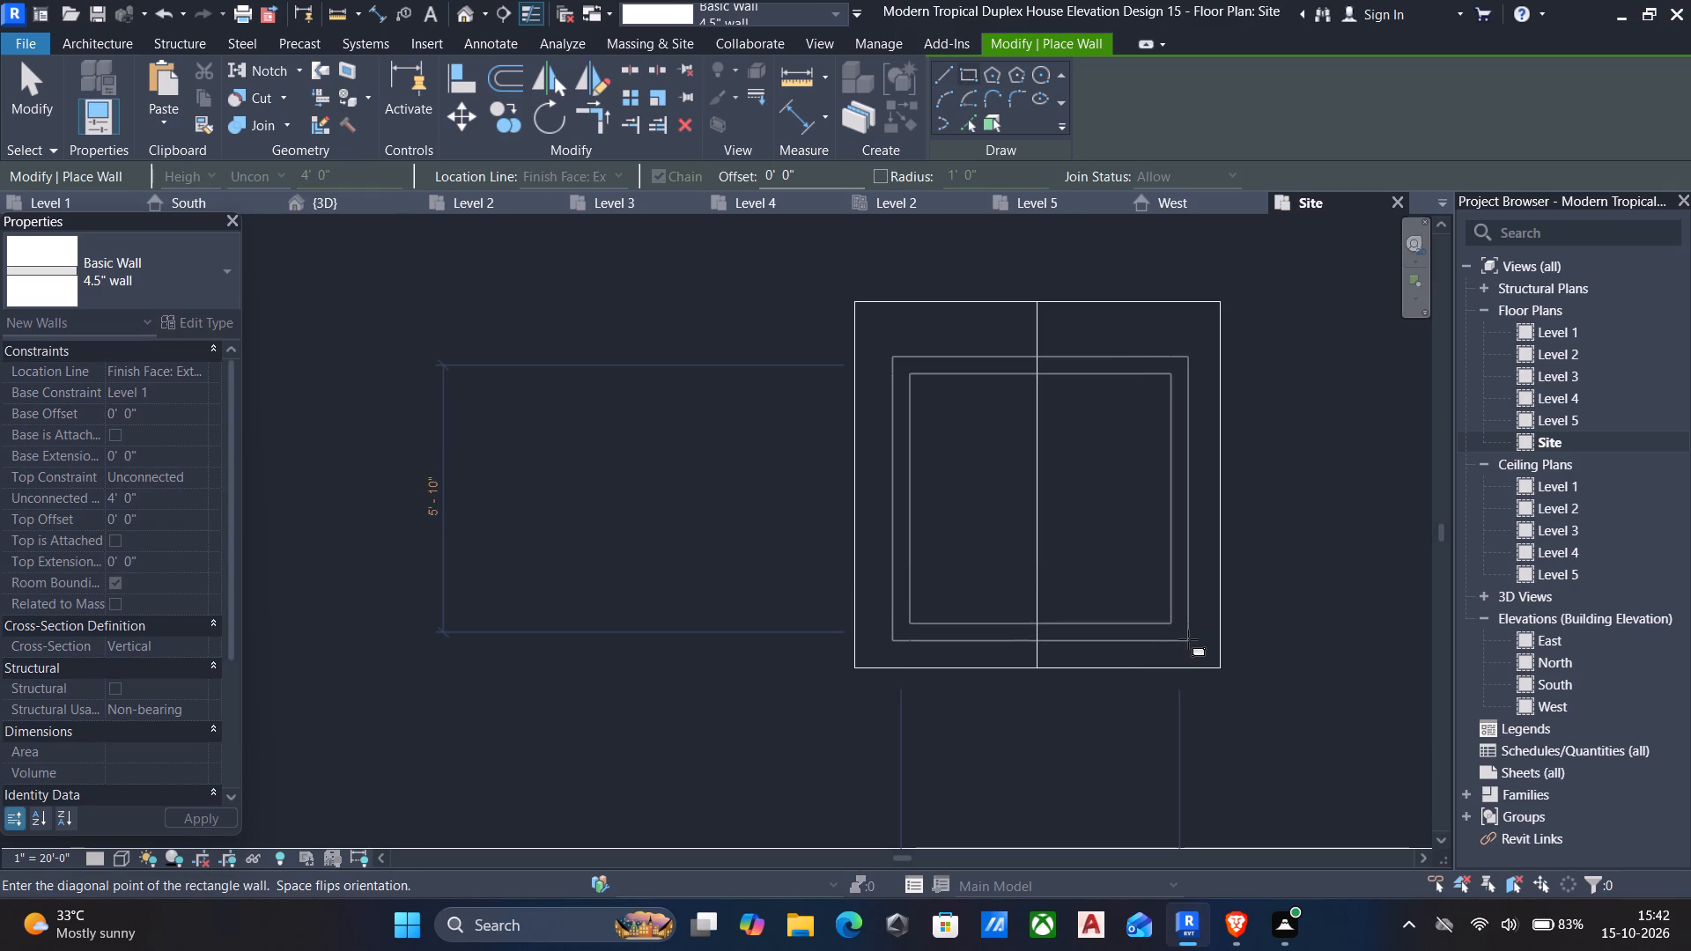
{"action": "left_click", "coordinate": [1188, 639]}
{"action": "key", "text": "Escape"}
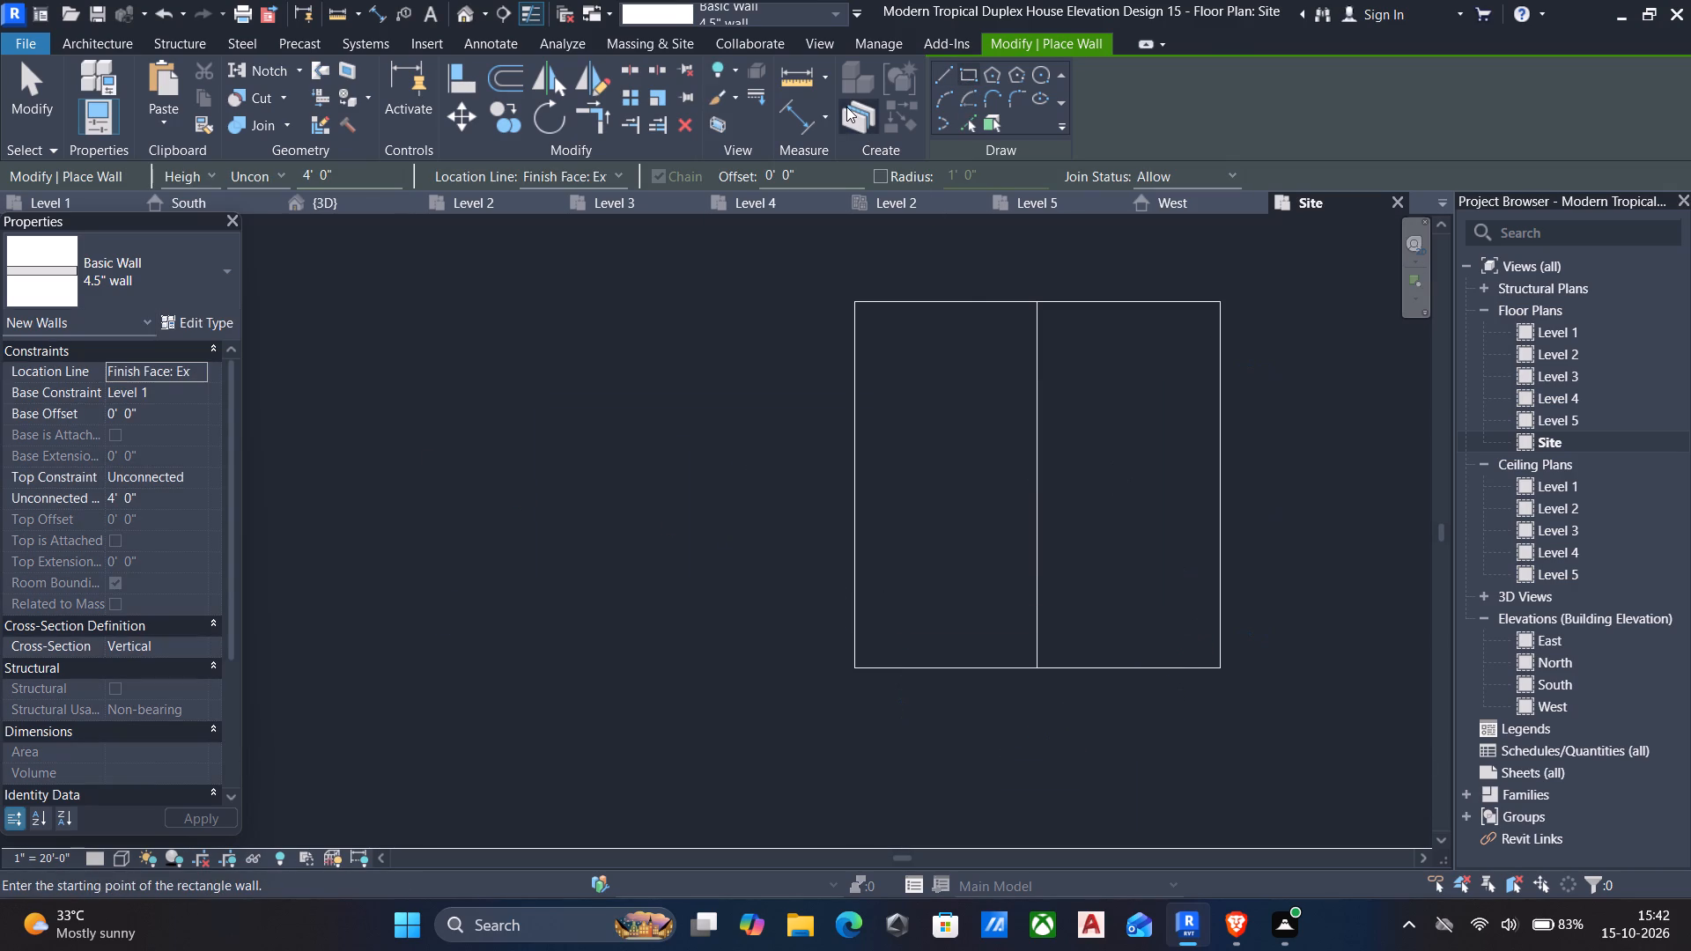
In the 3D view, select the four new 4.5" walls and attach their tops to the small gable roof.
{"action": "left_click", "coordinate": [461, 12]}
{"action": "middle_click_drag", "start_coordinate": [860, 306], "coordinate": [999, 268], "text": "shift"}
{"action": "scroll", "coordinate": [985, 269], "scroll_direction": "down", "scroll_amount": 5}
{"action": "middle_click_drag", "start_coordinate": [1019, 606], "coordinate": [985, 478]}
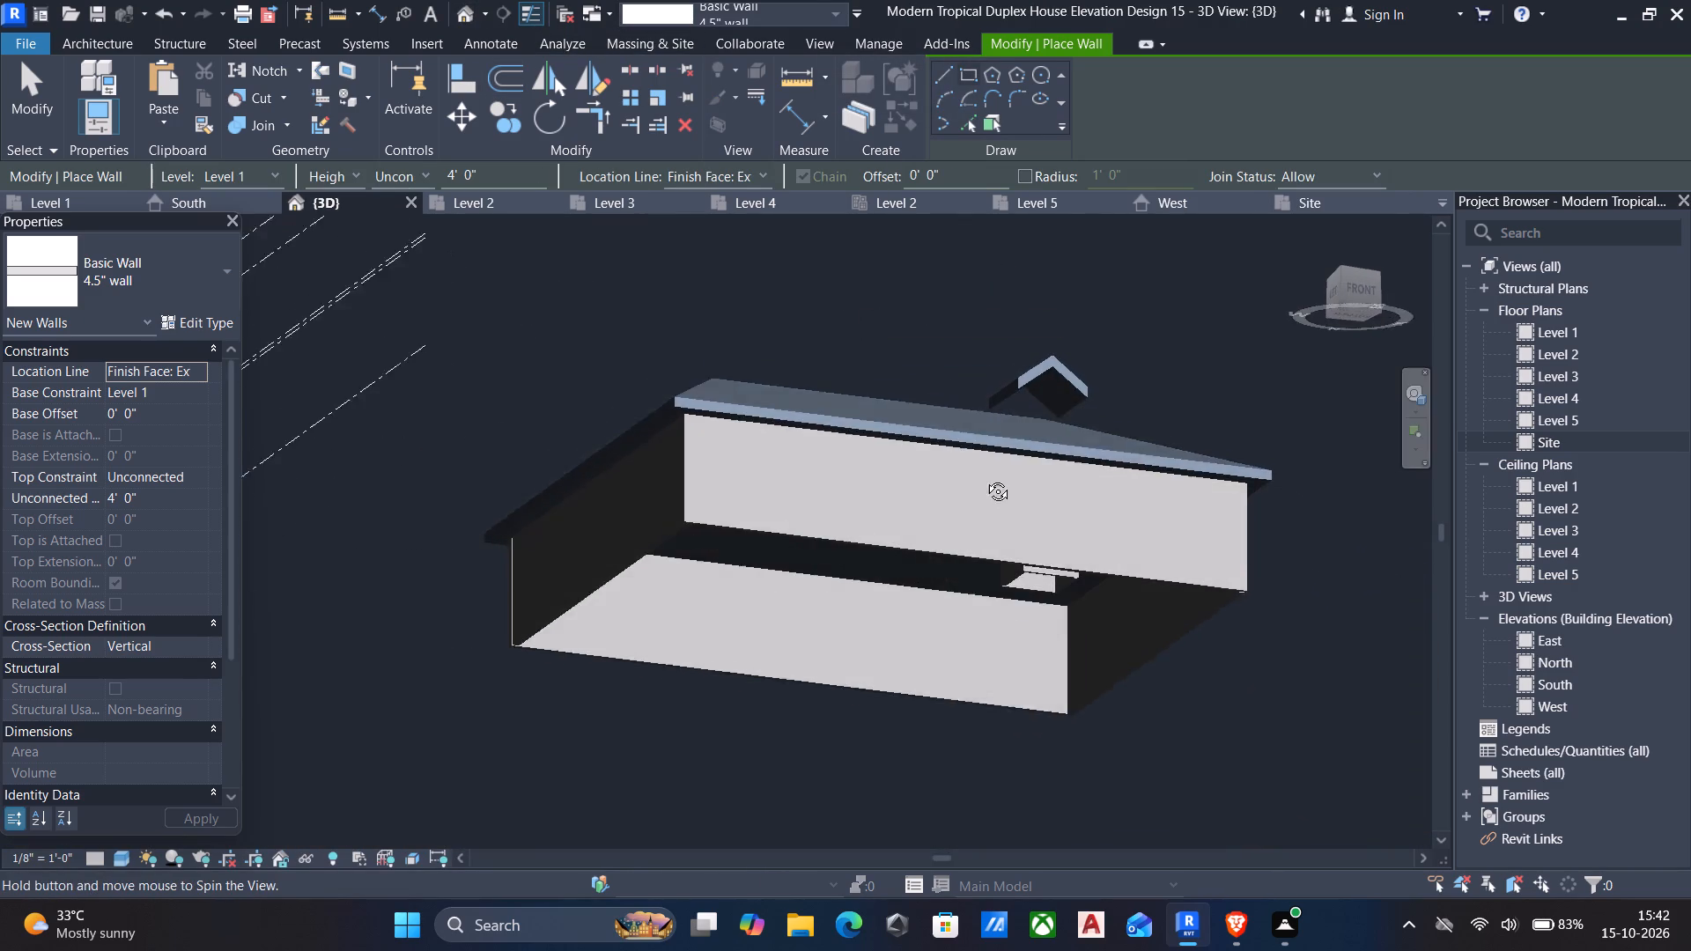
{"action": "middle_click_drag", "start_coordinate": [985, 478], "coordinate": [978, 451]}
{"action": "scroll", "coordinate": [1012, 597], "scroll_direction": "up", "scroll_amount": 4}
{"action": "key", "text": "Escape"}
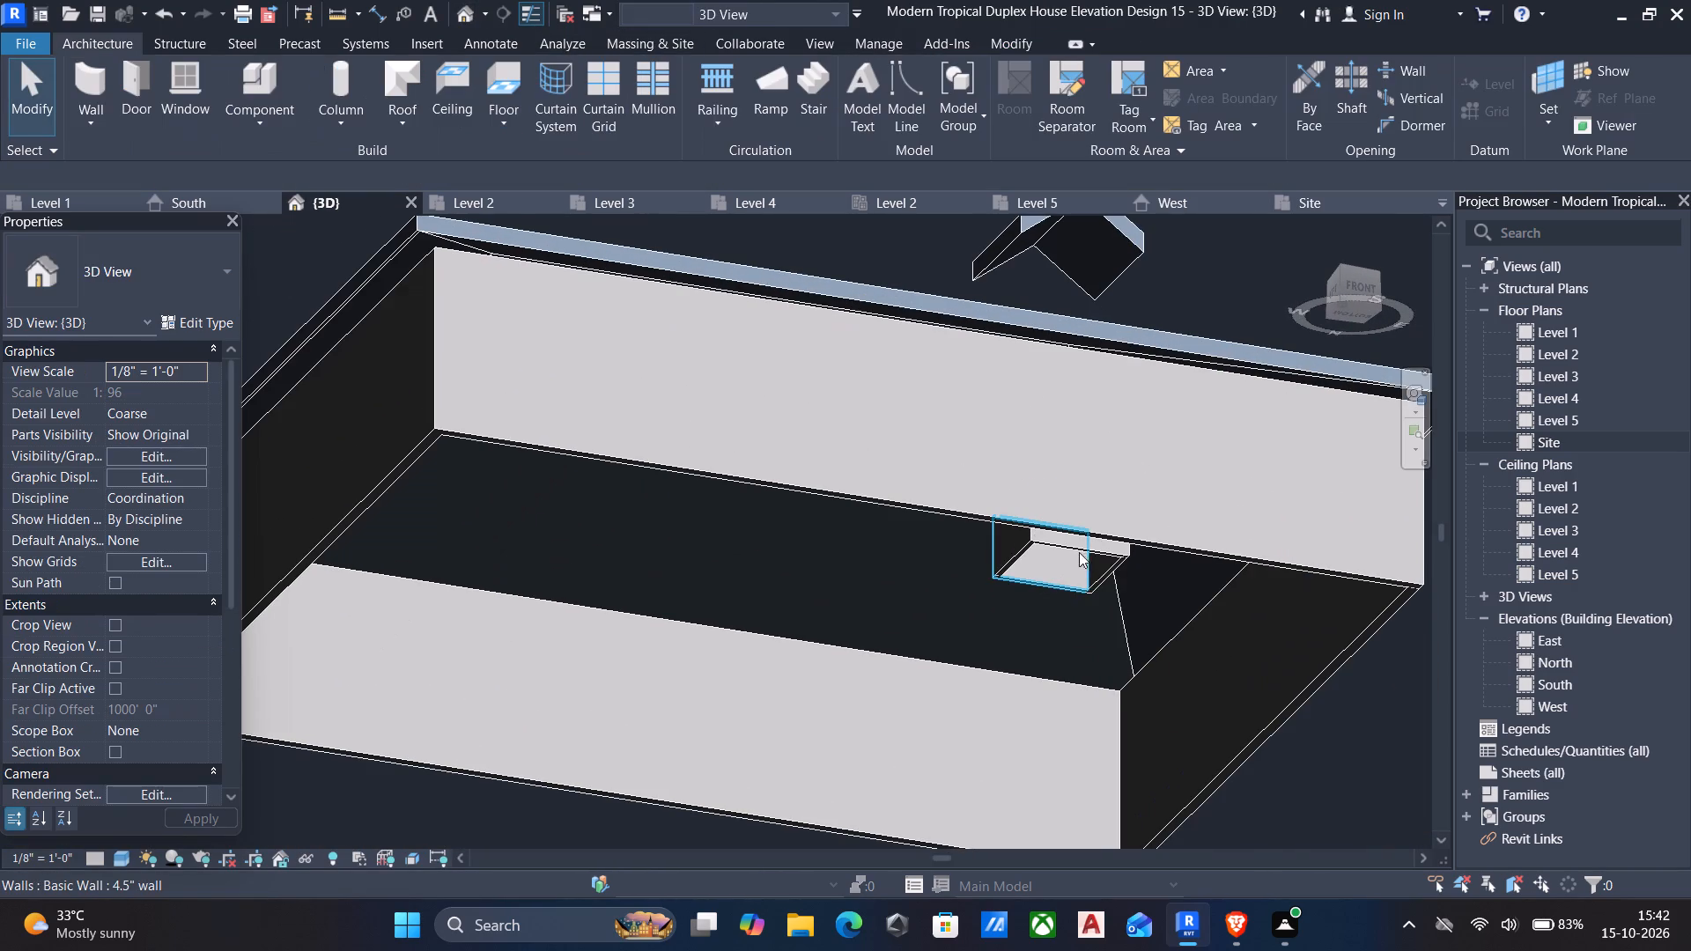
{"action": "left_click", "coordinate": [1020, 561]}
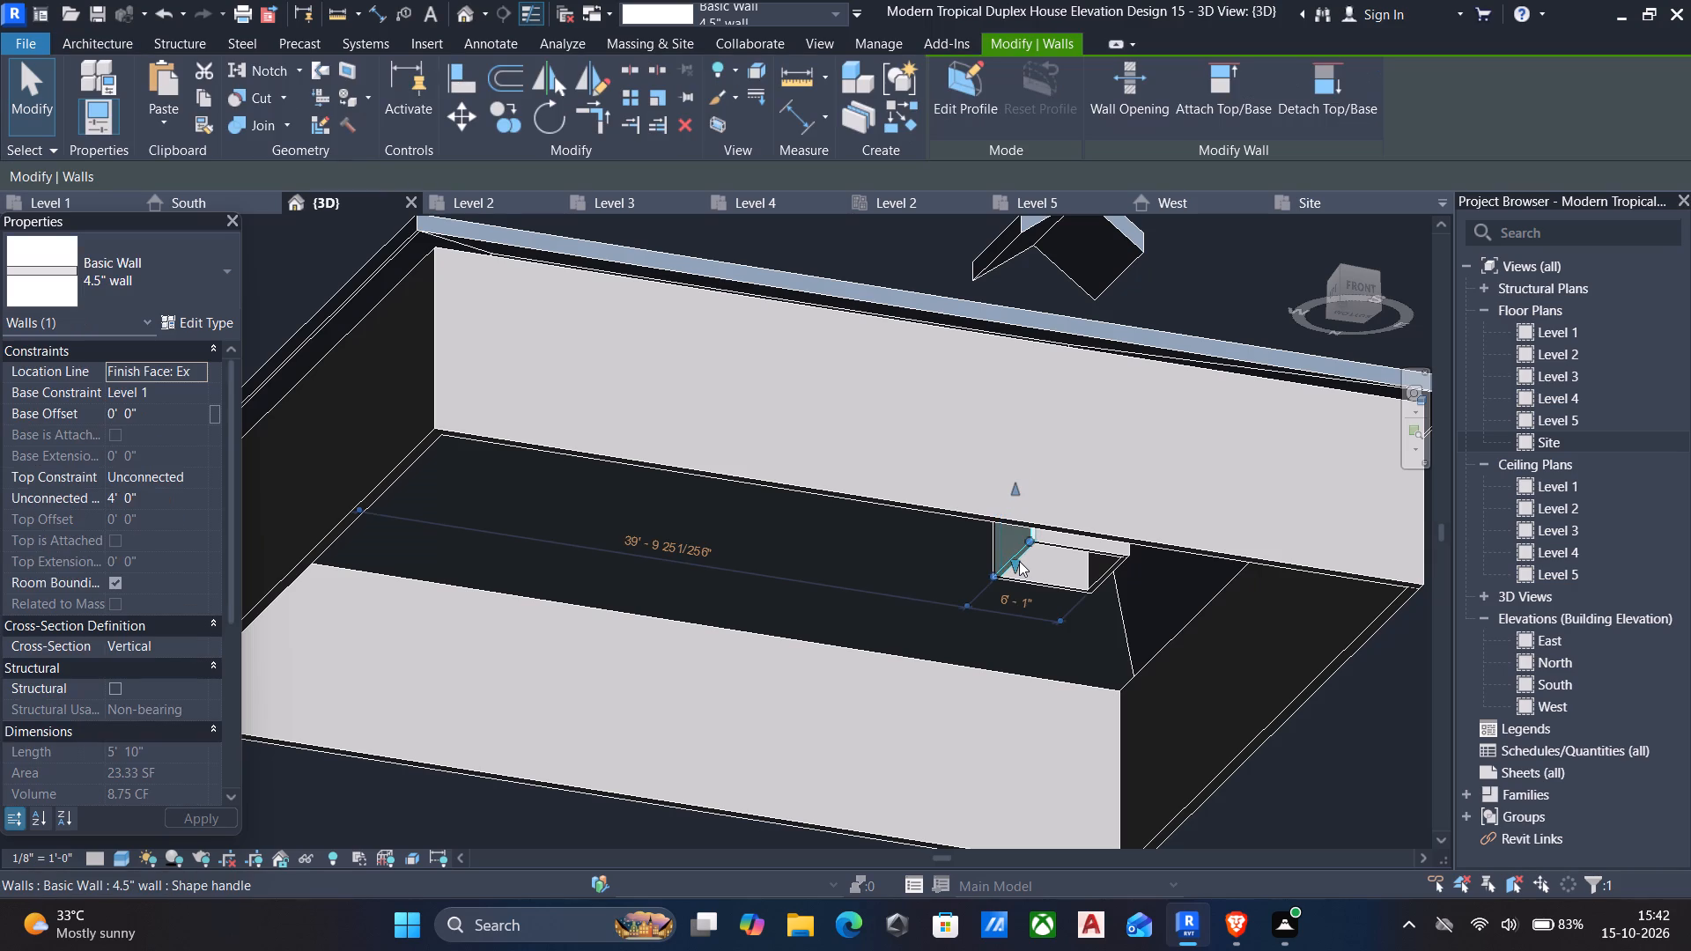
{"action": "left_click", "coordinate": [1067, 546], "text": "ctrl"}
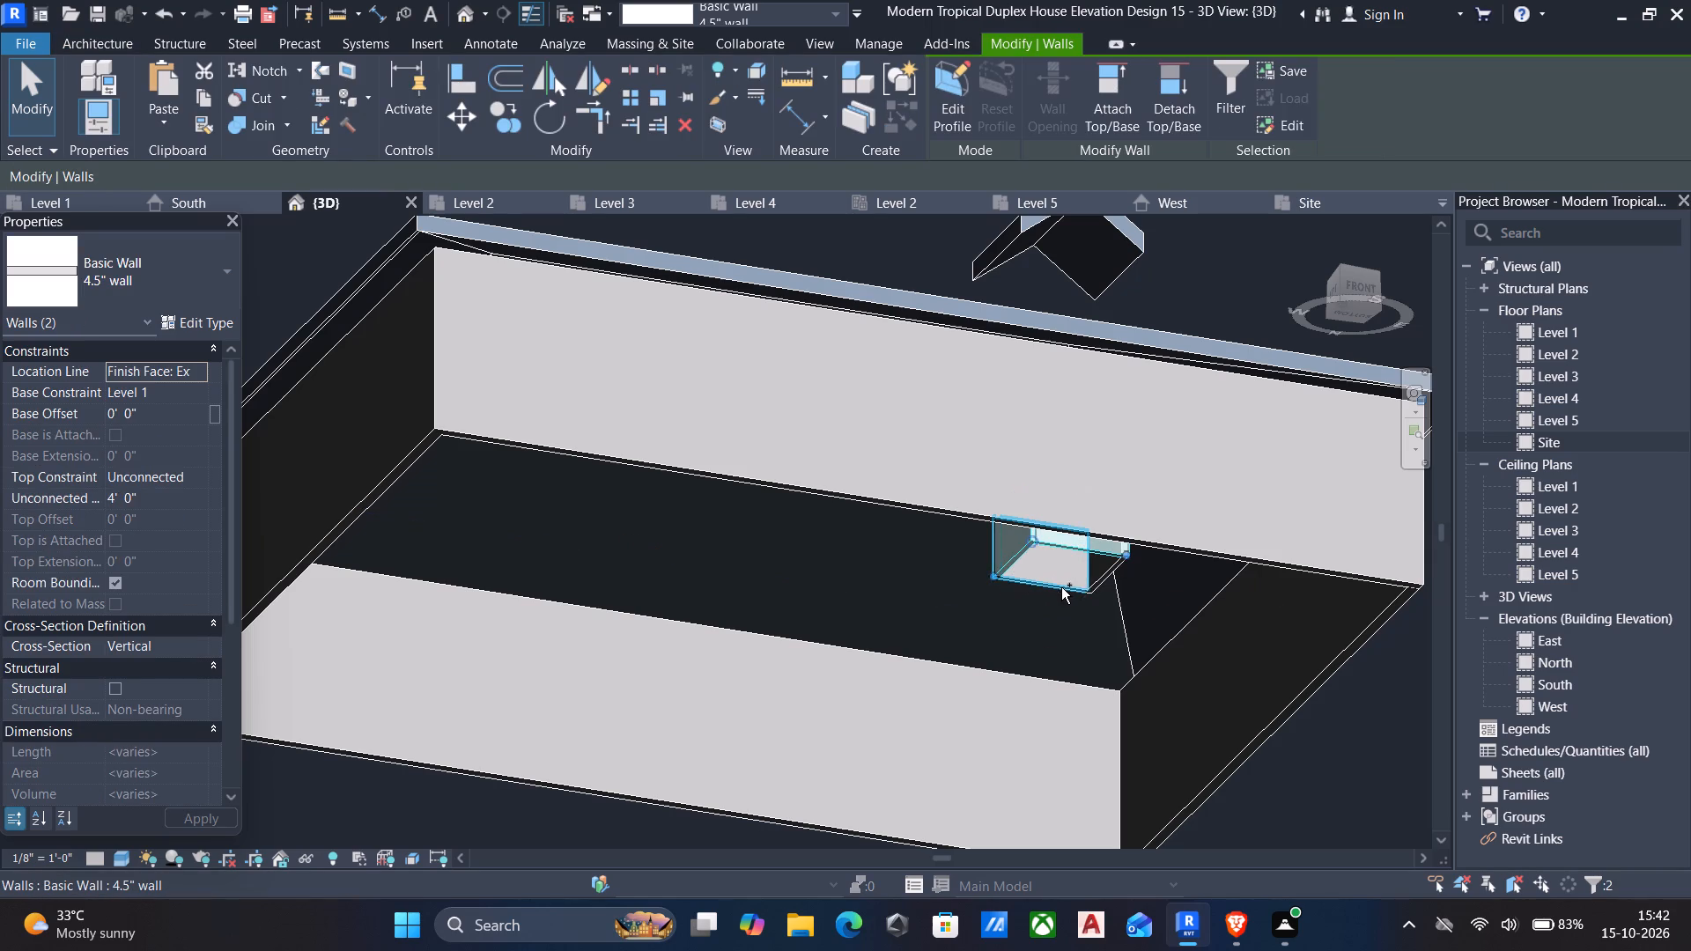
{"action": "left_click", "coordinate": [1060, 587], "text": "ctrl"}
{"action": "left_click", "coordinate": [1102, 577], "text": "ctrl"}
{"action": "scroll", "coordinate": [1101, 583], "scroll_direction": "down", "scroll_amount": 2}
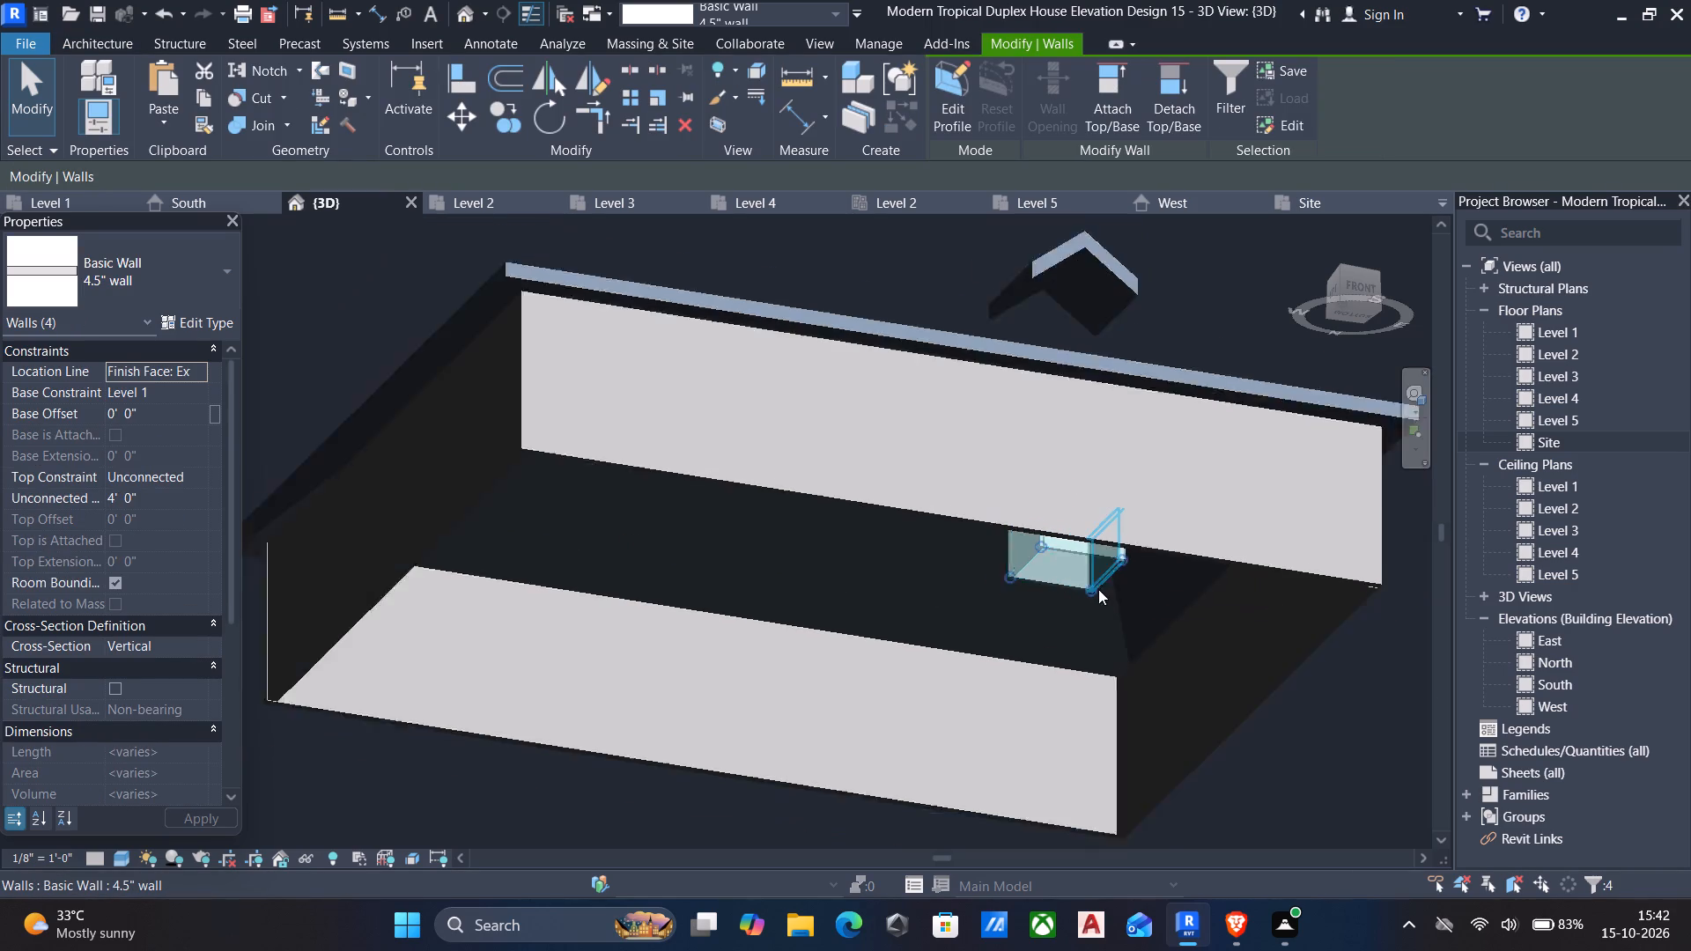
{"action": "scroll", "coordinate": [1098, 589], "scroll_direction": "down", "scroll_amount": 1}
{"action": "middle_click_drag", "start_coordinate": [1098, 589], "coordinate": [1018, 698], "text": "shift"}
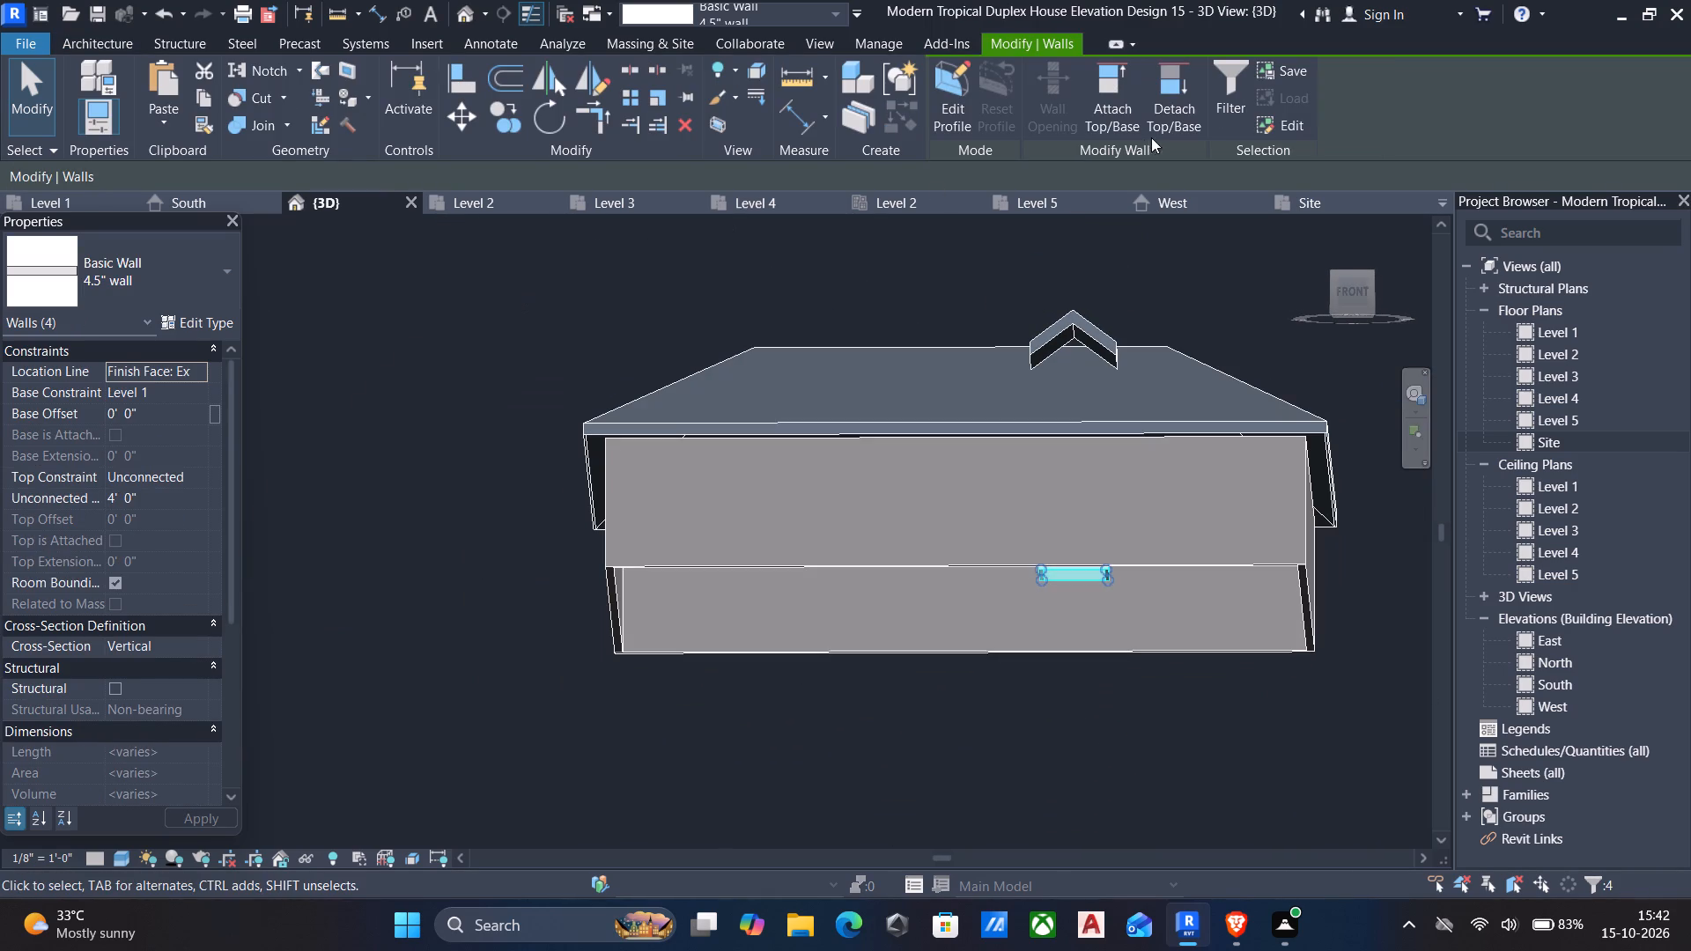
{"action": "left_click", "coordinate": [1097, 102]}
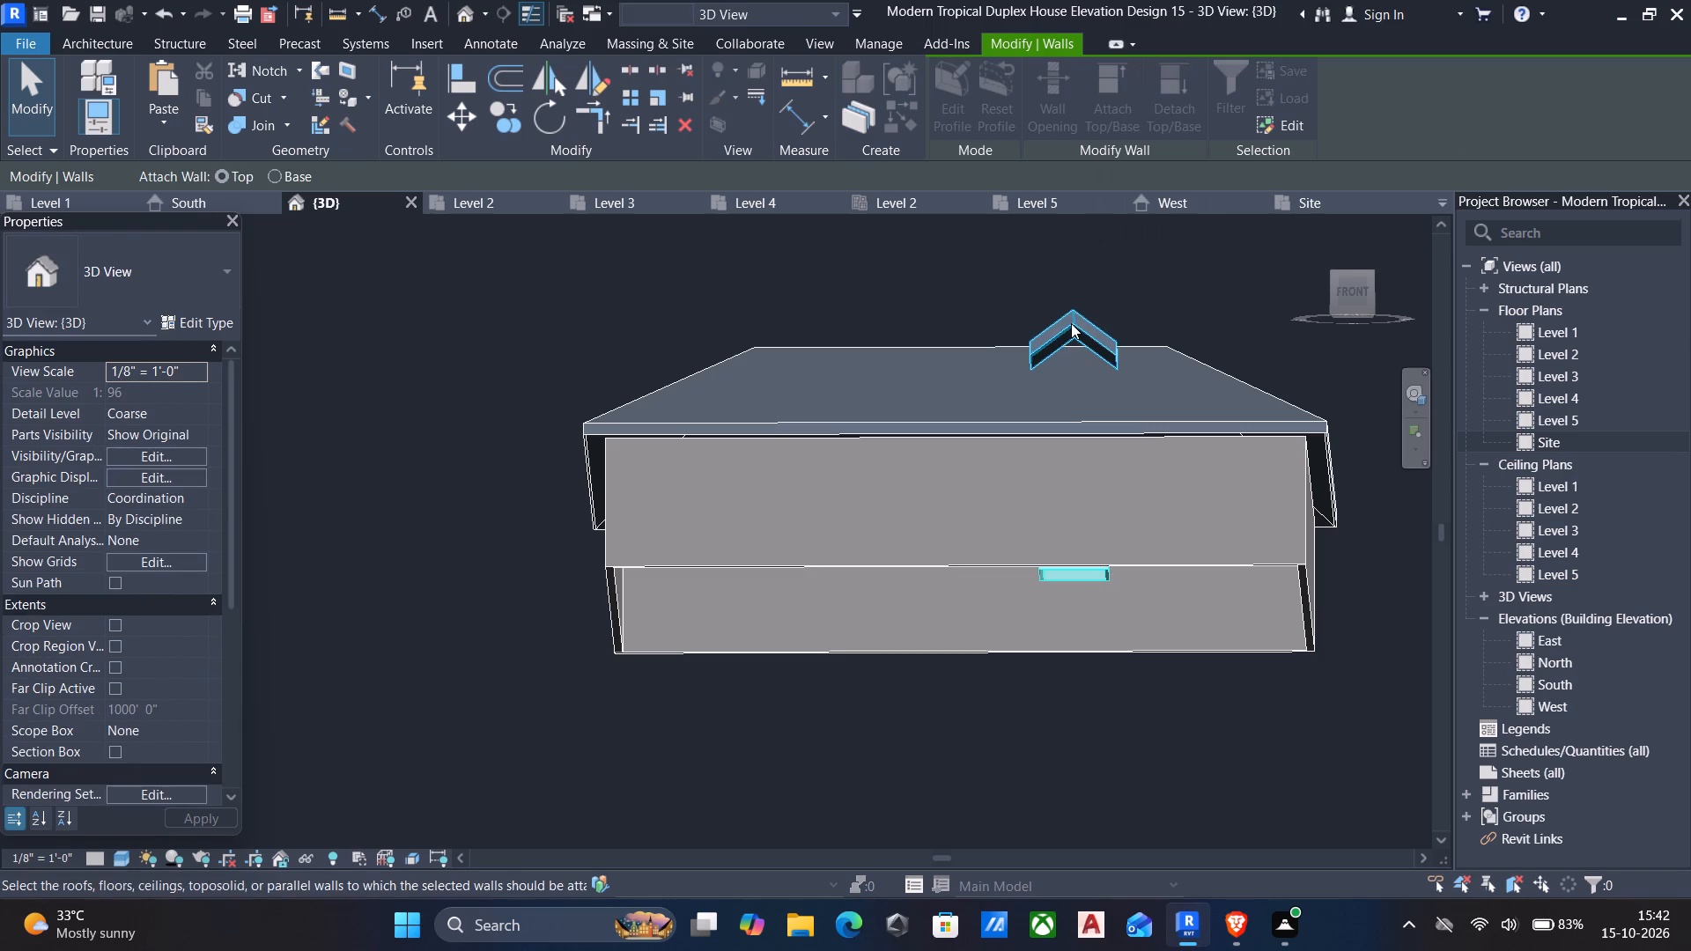
{"action": "left_click", "coordinate": [1071, 323]}
{"action": "middle_click_drag", "start_coordinate": [1058, 406], "coordinate": [944, 505], "text": "shift"}
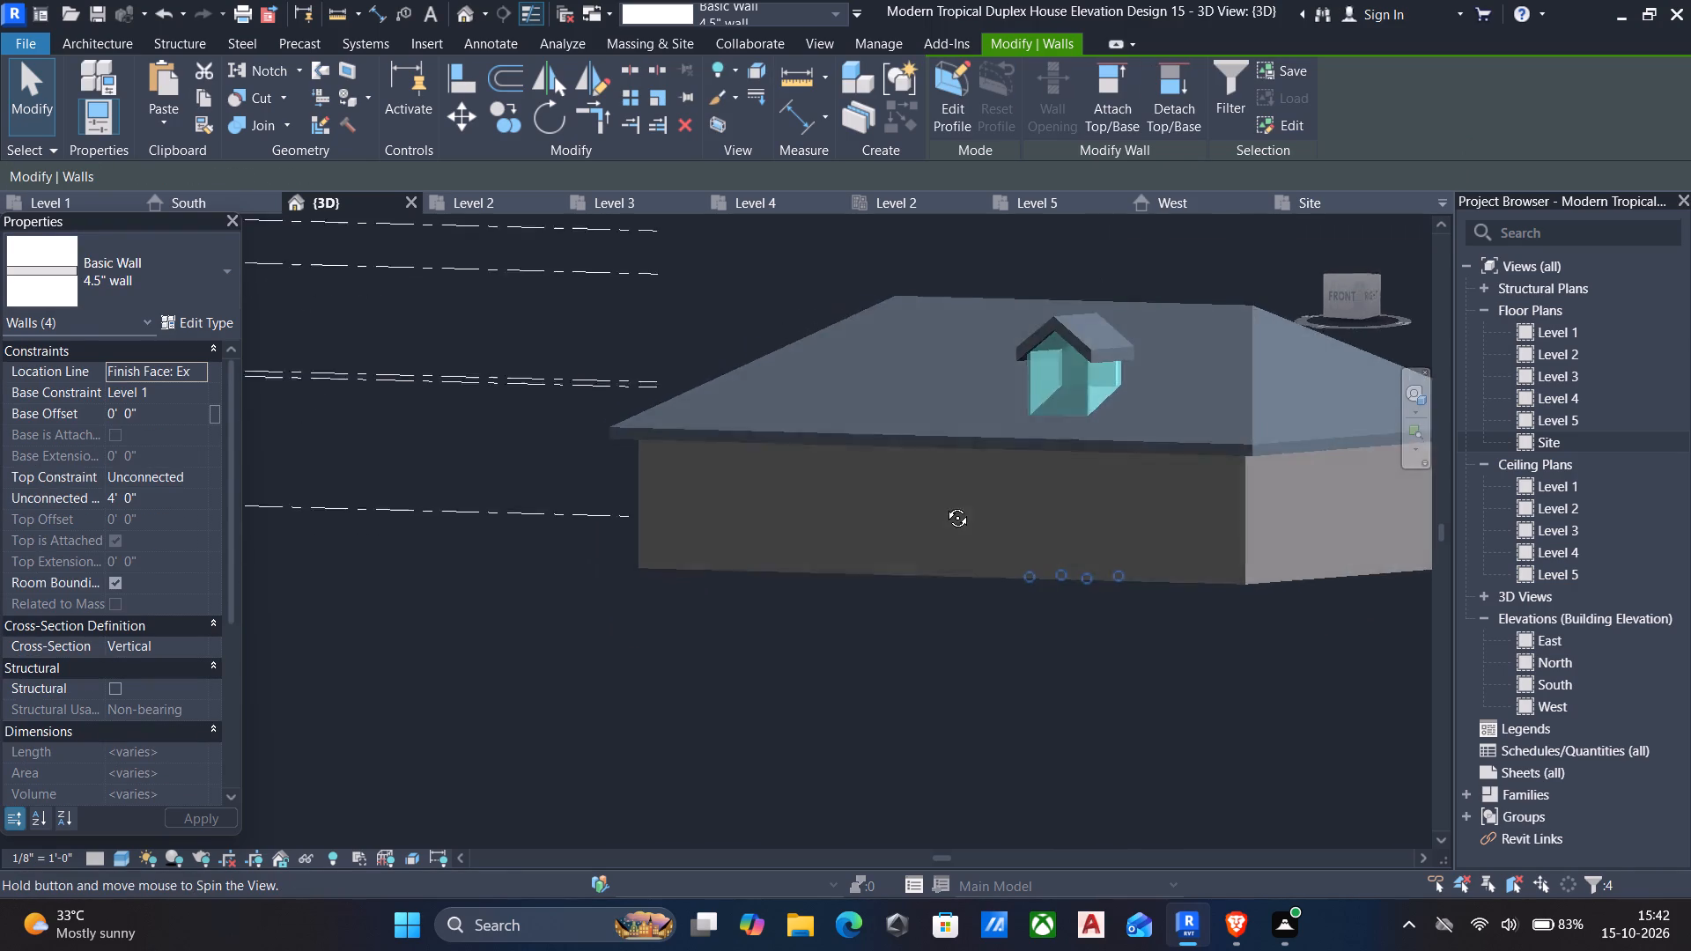
{"action": "middle_click_drag", "start_coordinate": [944, 505], "coordinate": [1436, 573], "text": "shift"}
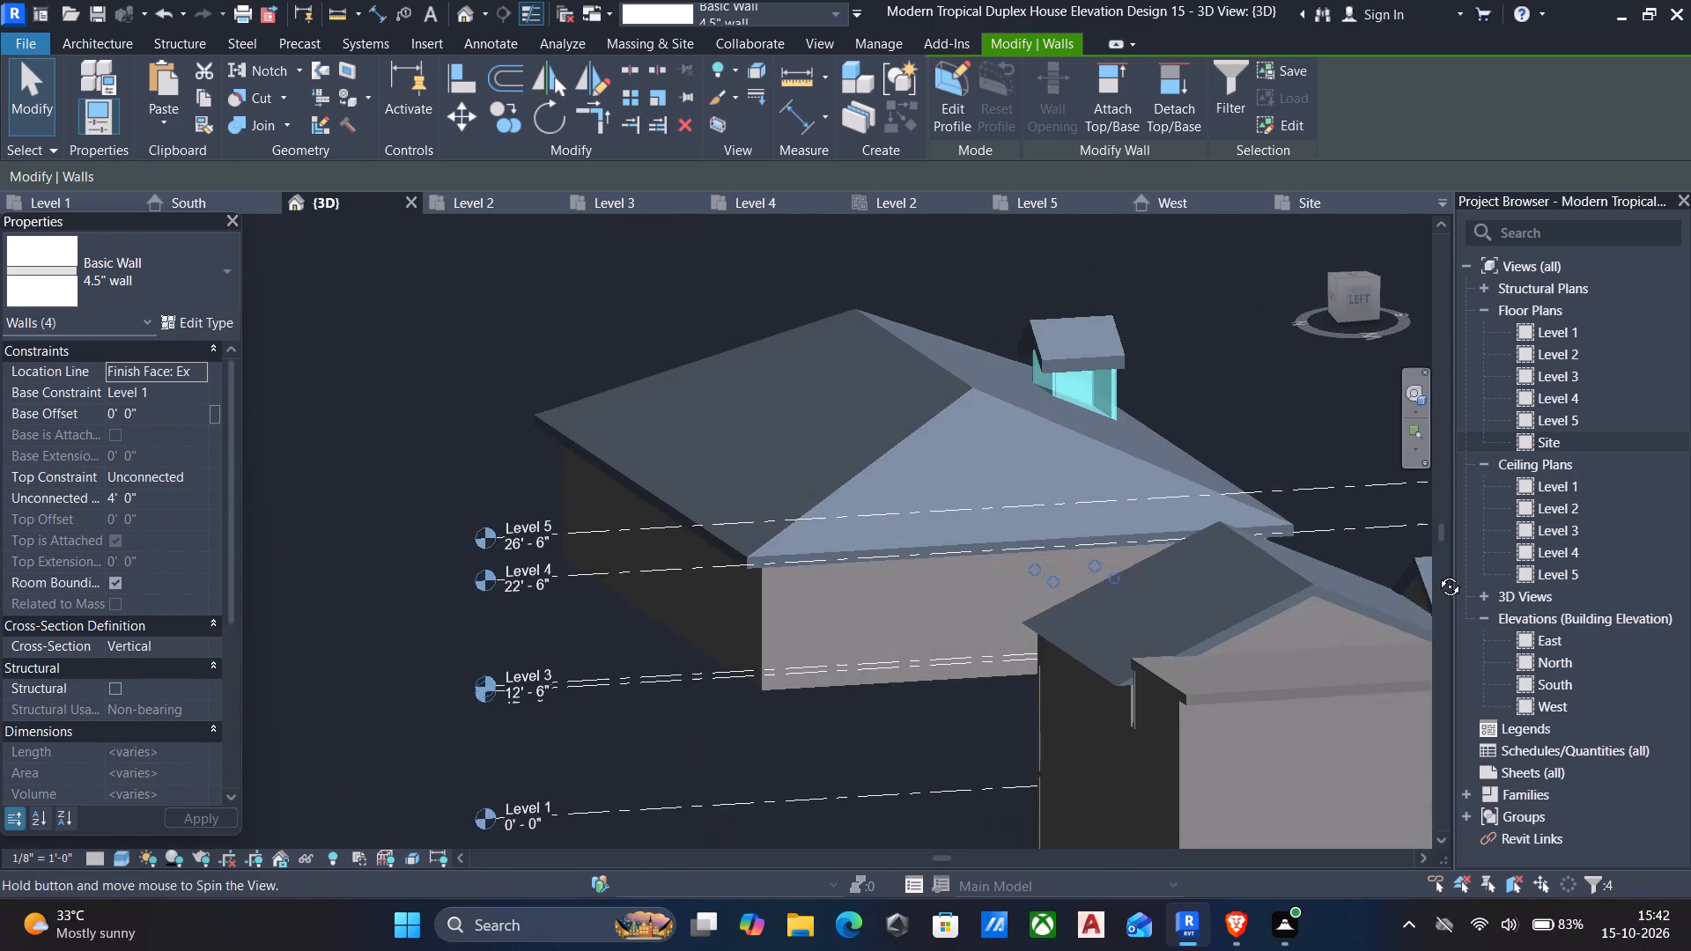
{"action": "middle_click_drag", "start_coordinate": [1436, 573], "coordinate": [1001, 540], "text": "shift"}
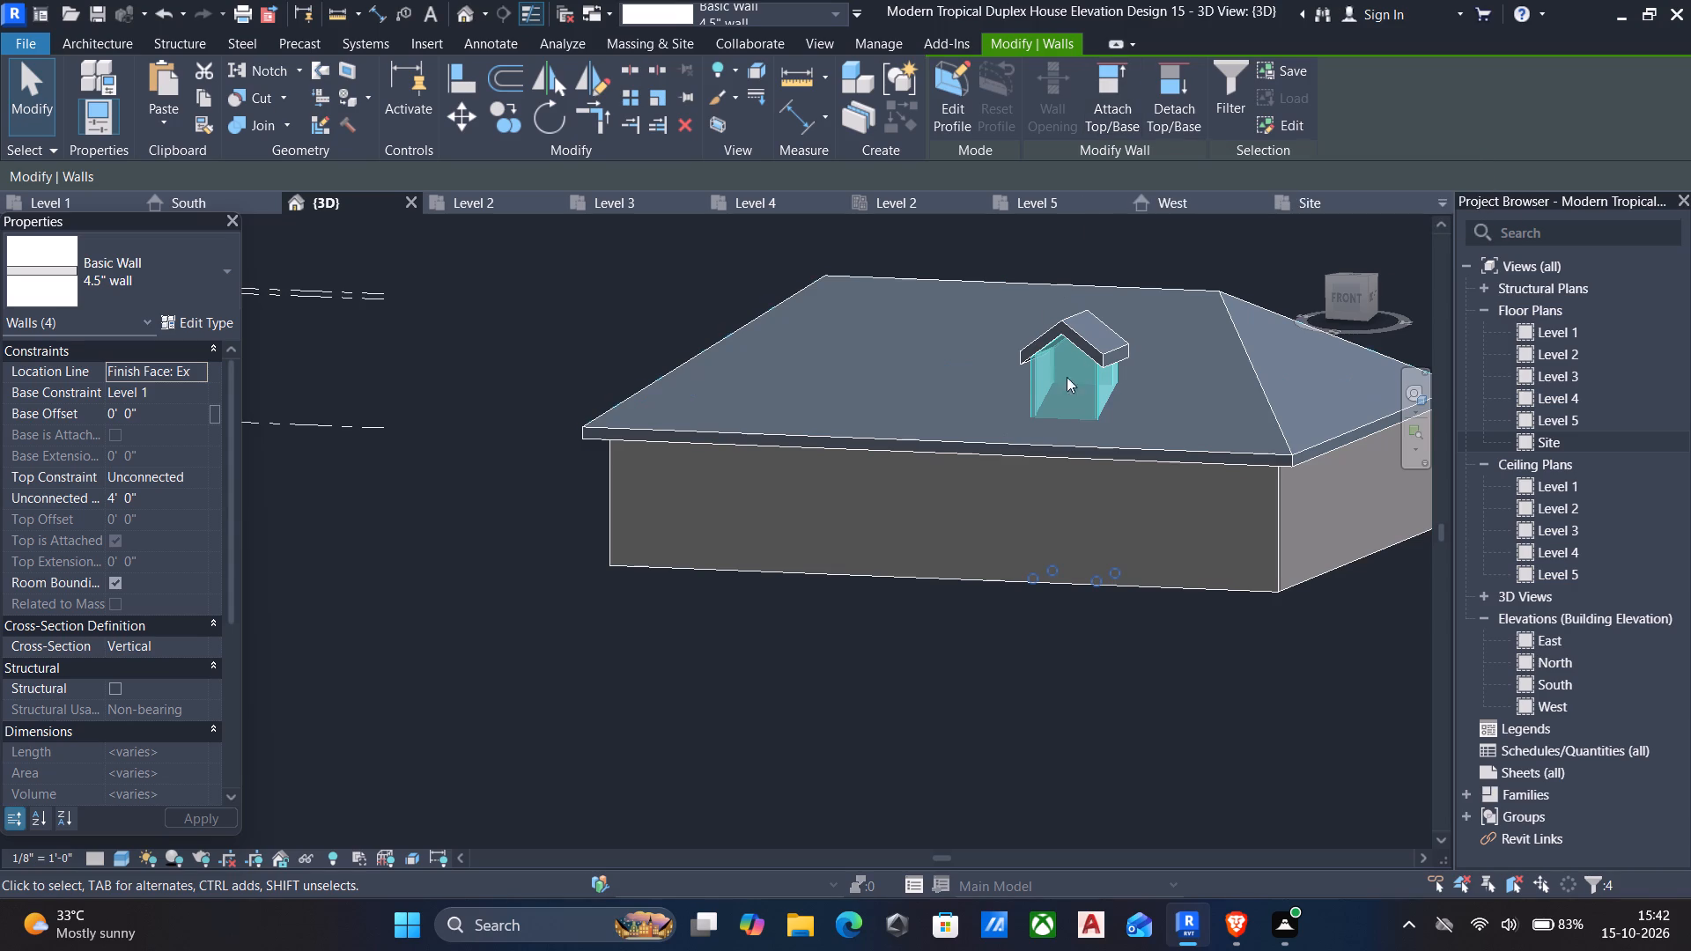
{"action": "key", "text": "Escape"}
Select the four 4.5" walls under the small gable roof and attach their bases to the separate block's main roof.
{"action": "left_click", "coordinate": [1097, 391]}
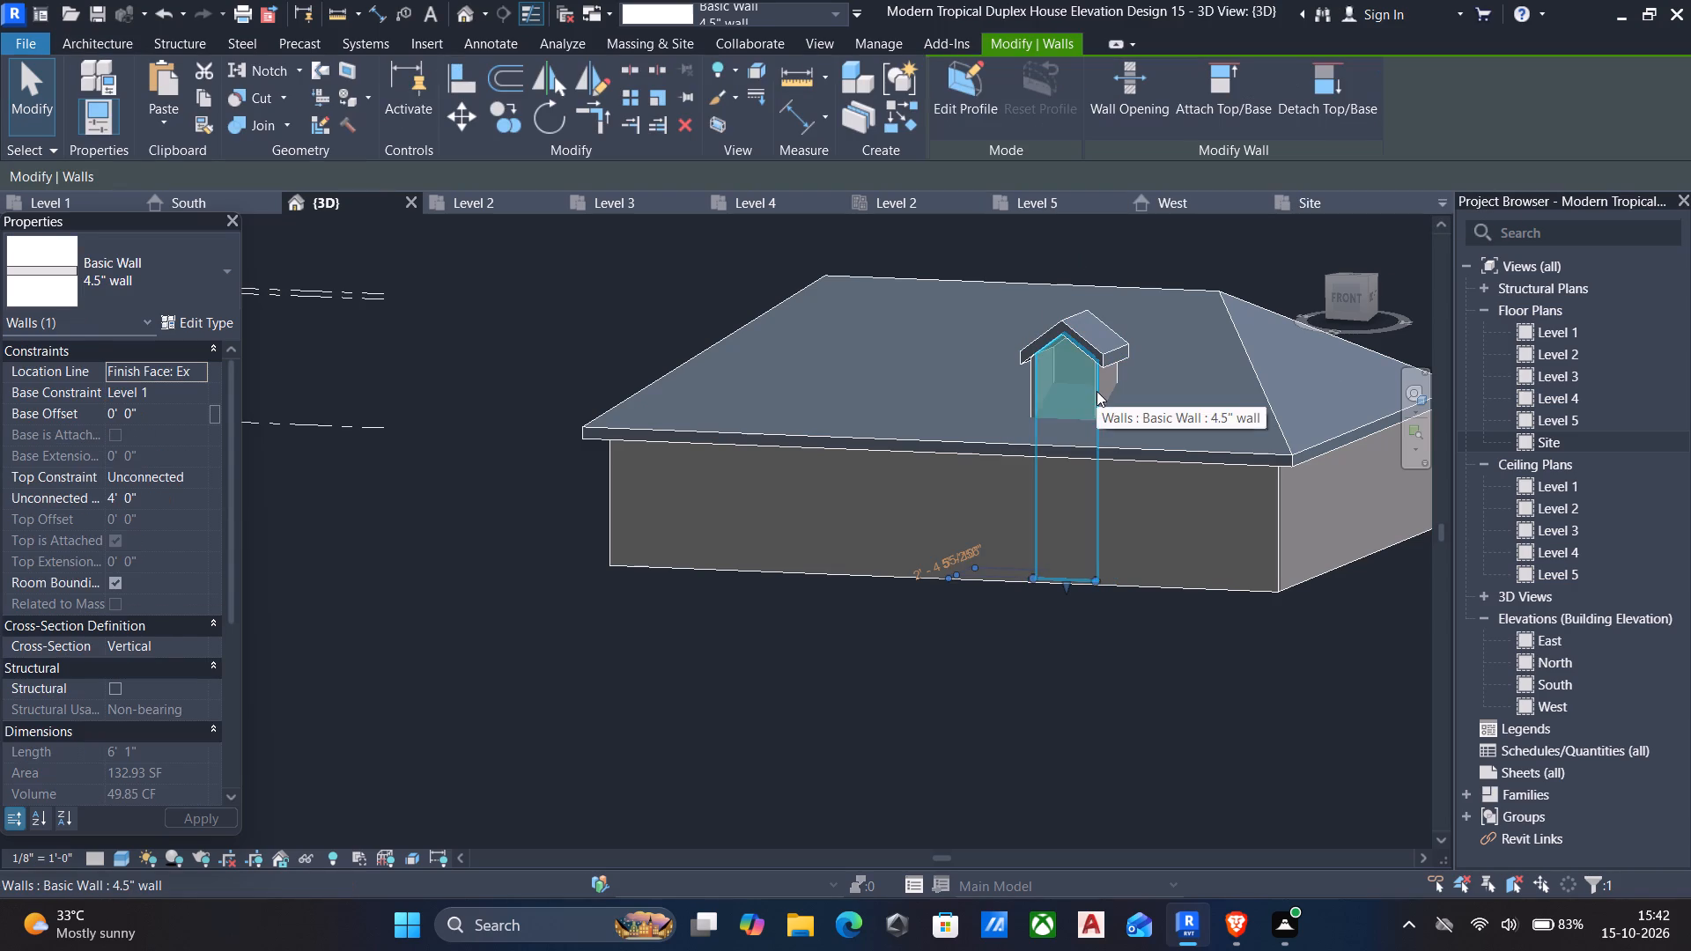
{"action": "middle_click_drag", "start_coordinate": [1086, 417], "coordinate": [1465, 147], "text": "shift"}
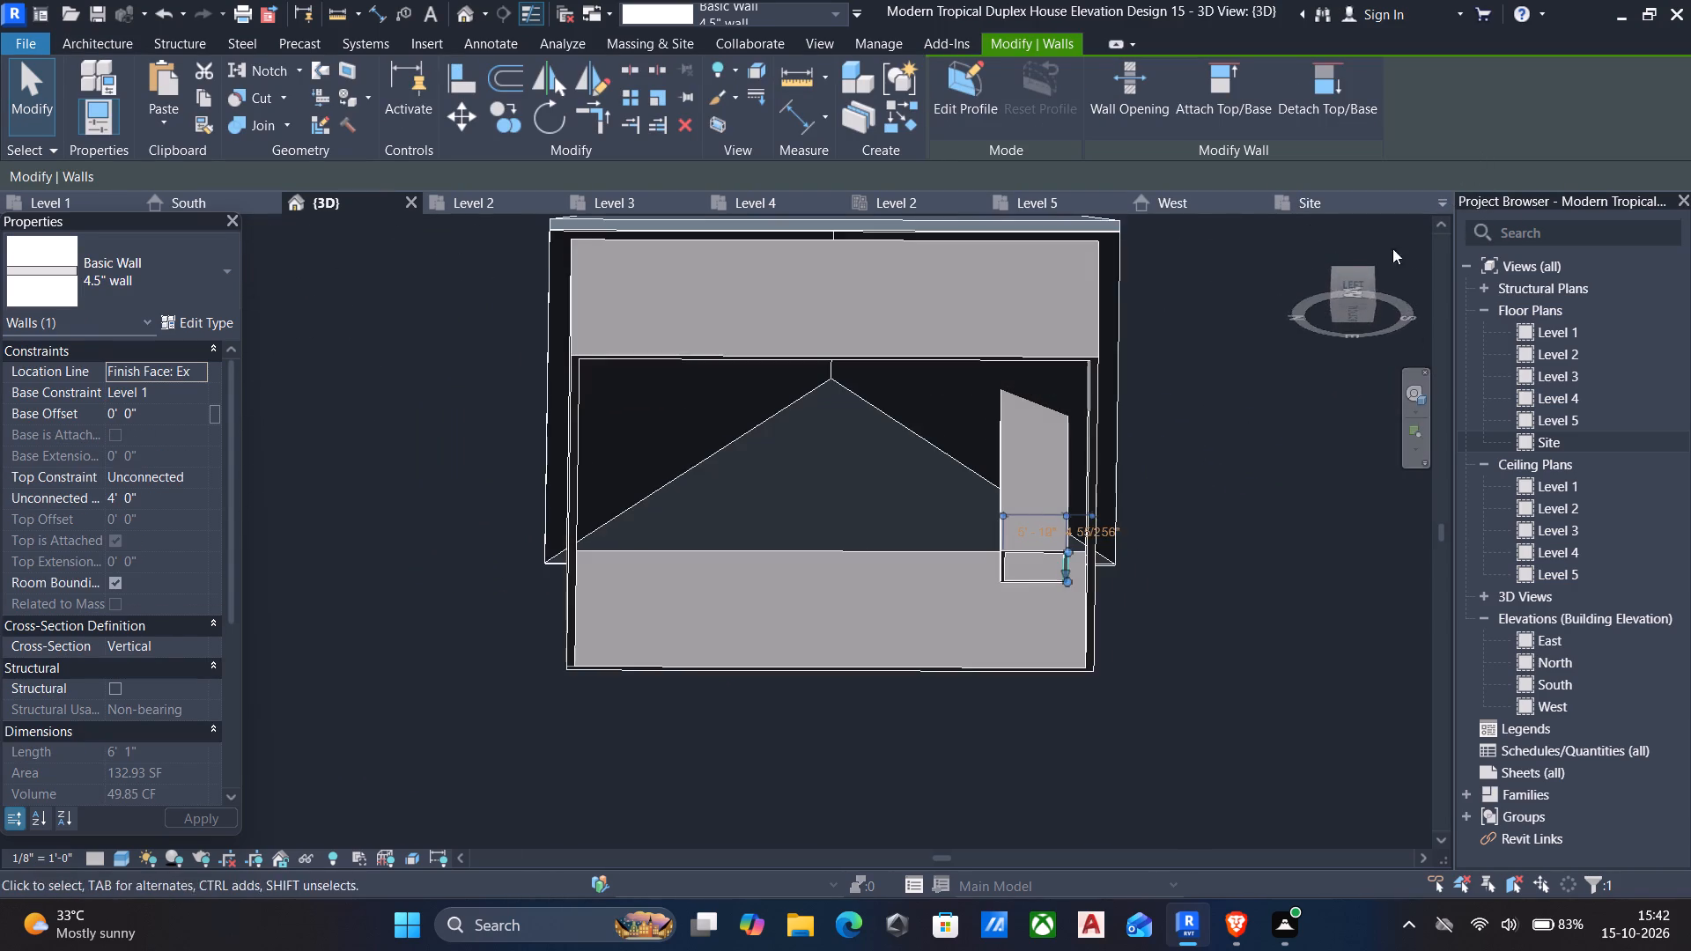
{"action": "scroll", "coordinate": [901, 490], "scroll_direction": "up", "scroll_amount": 2}
{"action": "middle_click_drag", "start_coordinate": [881, 532], "coordinate": [1001, 276], "text": "shift"}
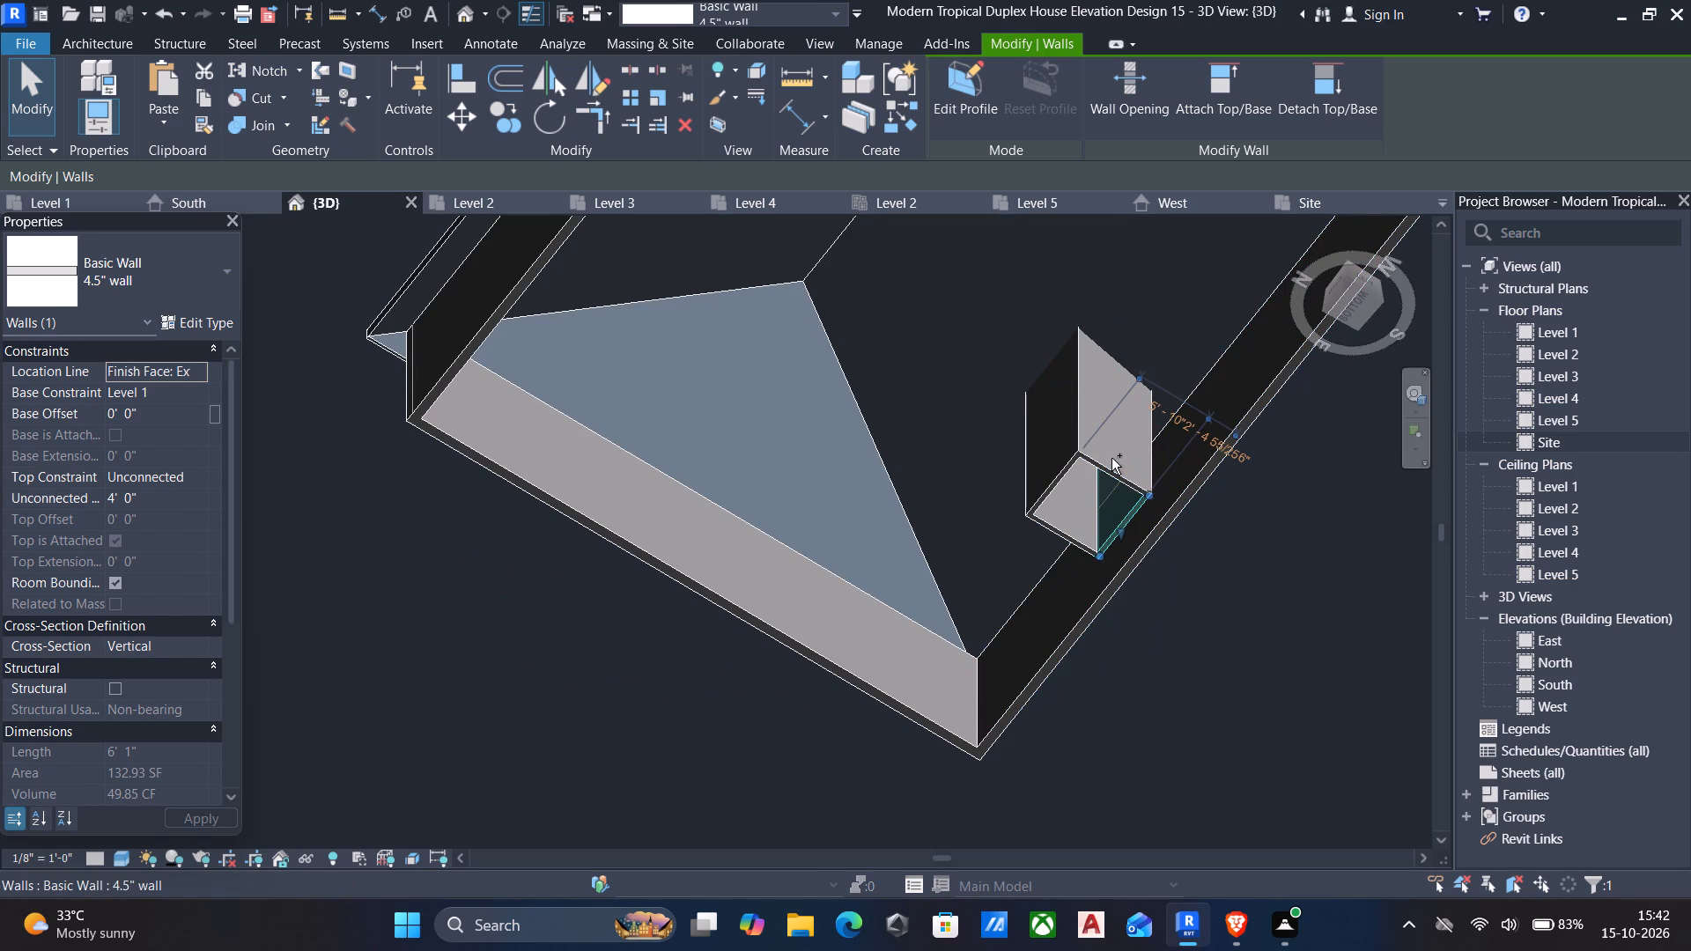
{"action": "left_click", "coordinate": [1107, 472], "text": "ctrl"}
{"action": "left_click", "coordinate": [1051, 478], "text": "ctrl"}
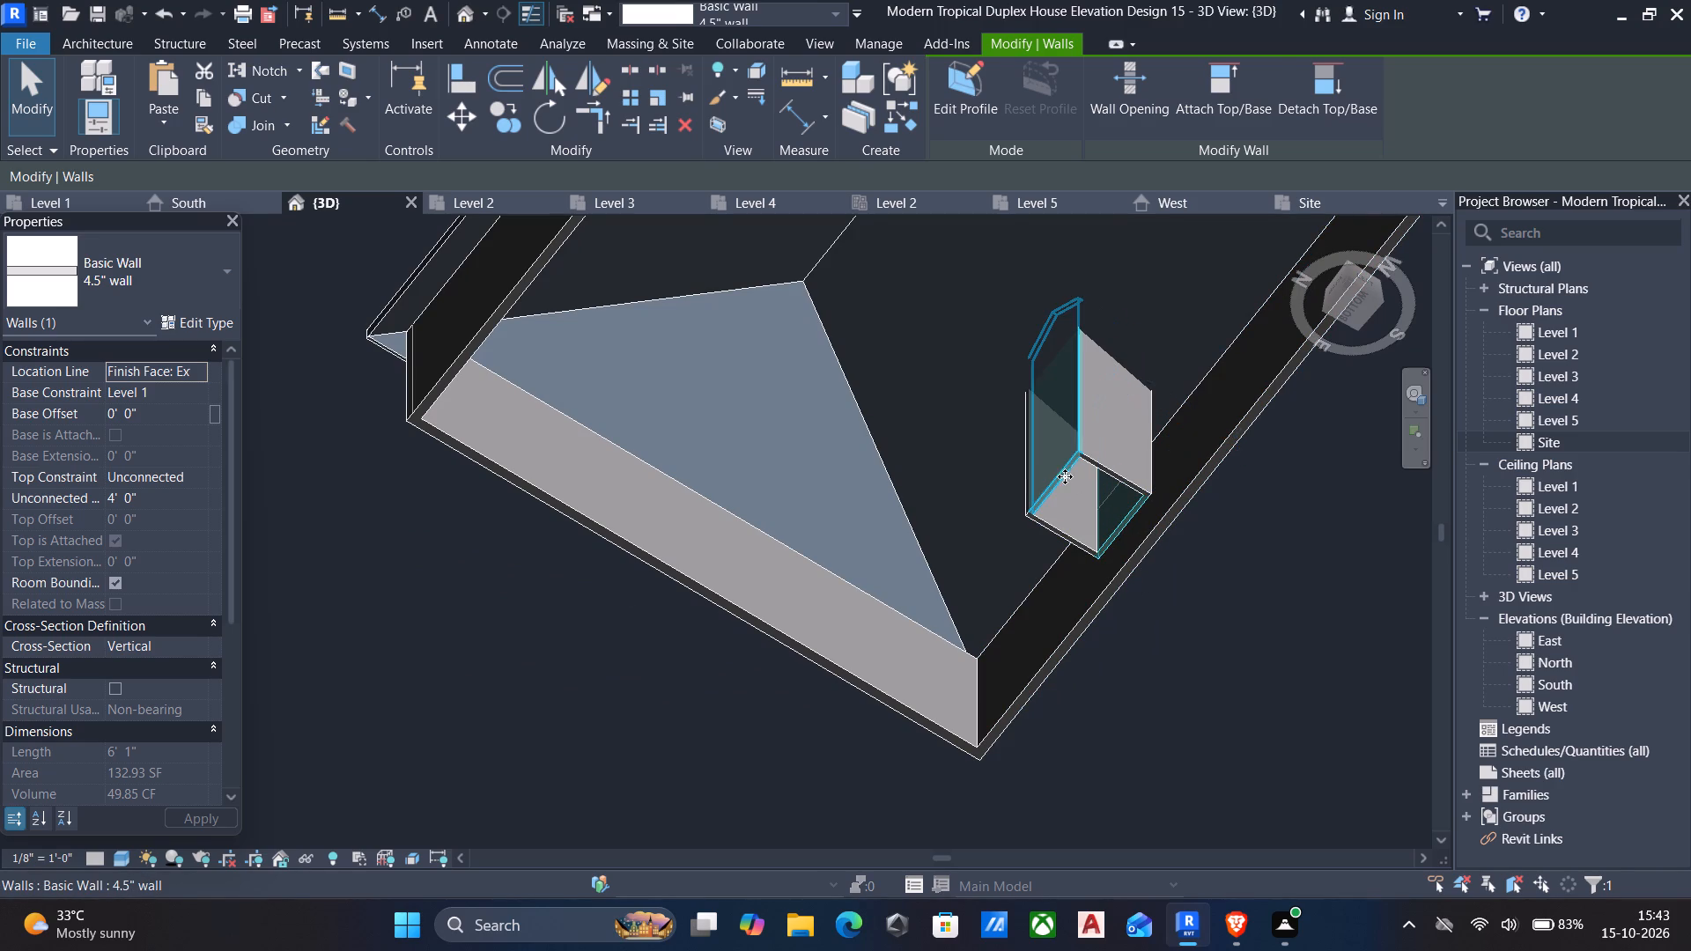
{"action": "left_click", "coordinate": [1104, 460], "text": "ctrl"}
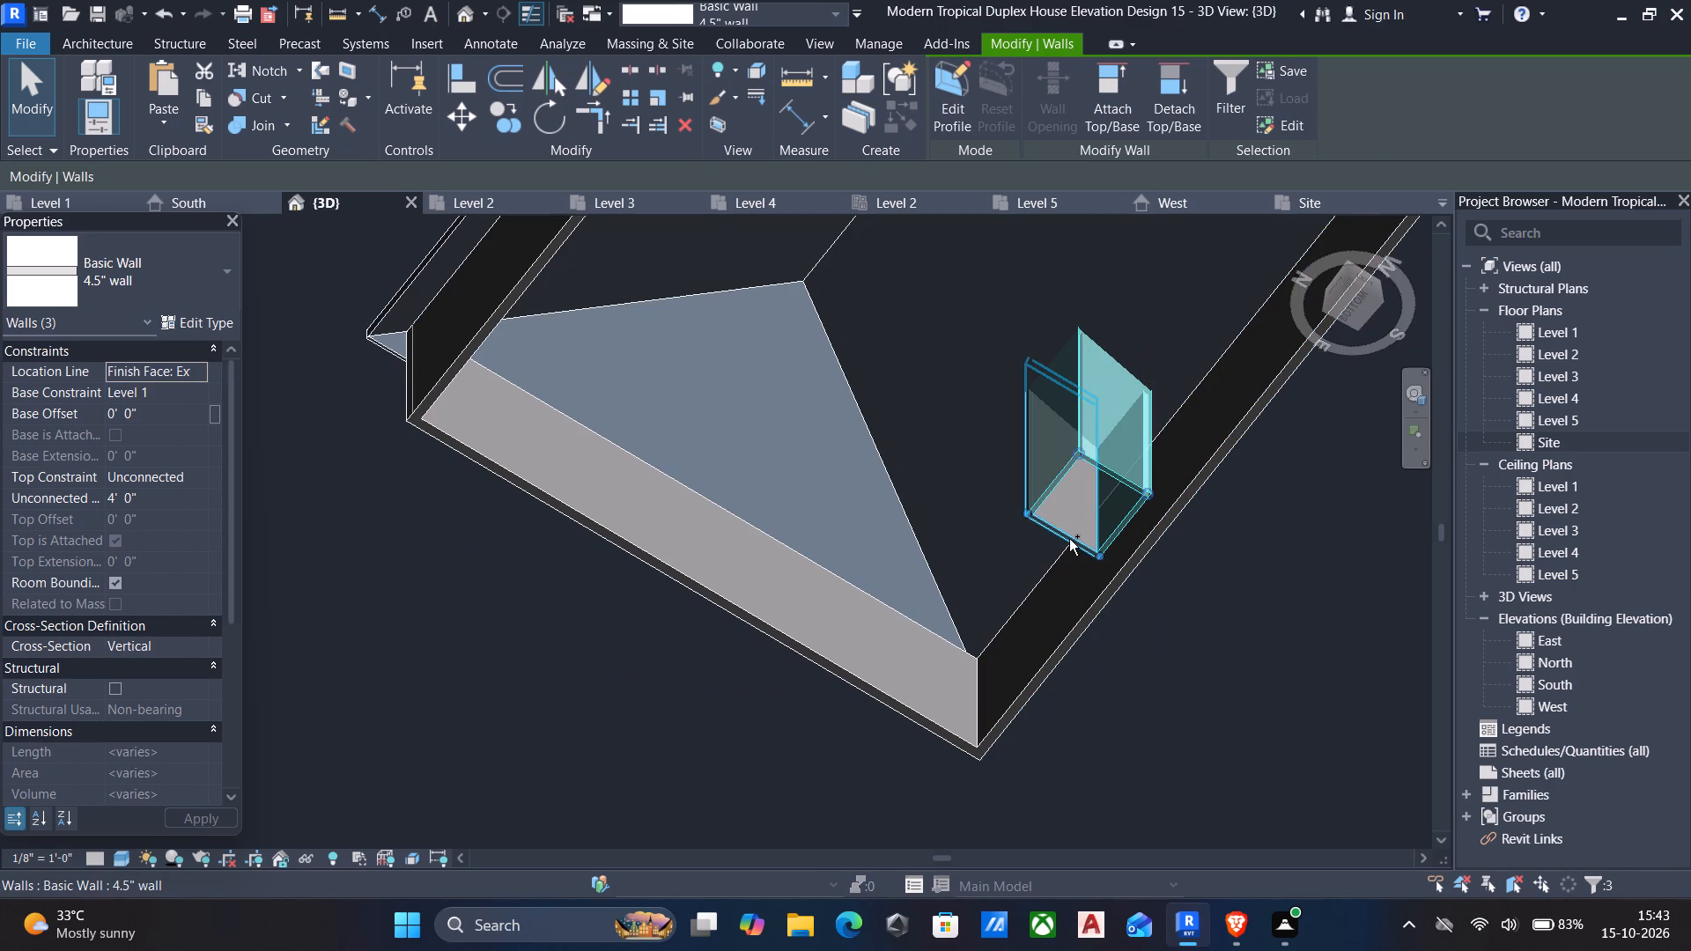
{"action": "left_click", "coordinate": [1069, 539], "text": "ctrl"}
{"action": "scroll", "coordinate": [1365, 518], "scroll_direction": "down", "scroll_amount": 5}
{"action": "middle_click_drag", "start_coordinate": [1388, 515], "coordinate": [1082, 707], "text": "shift"}
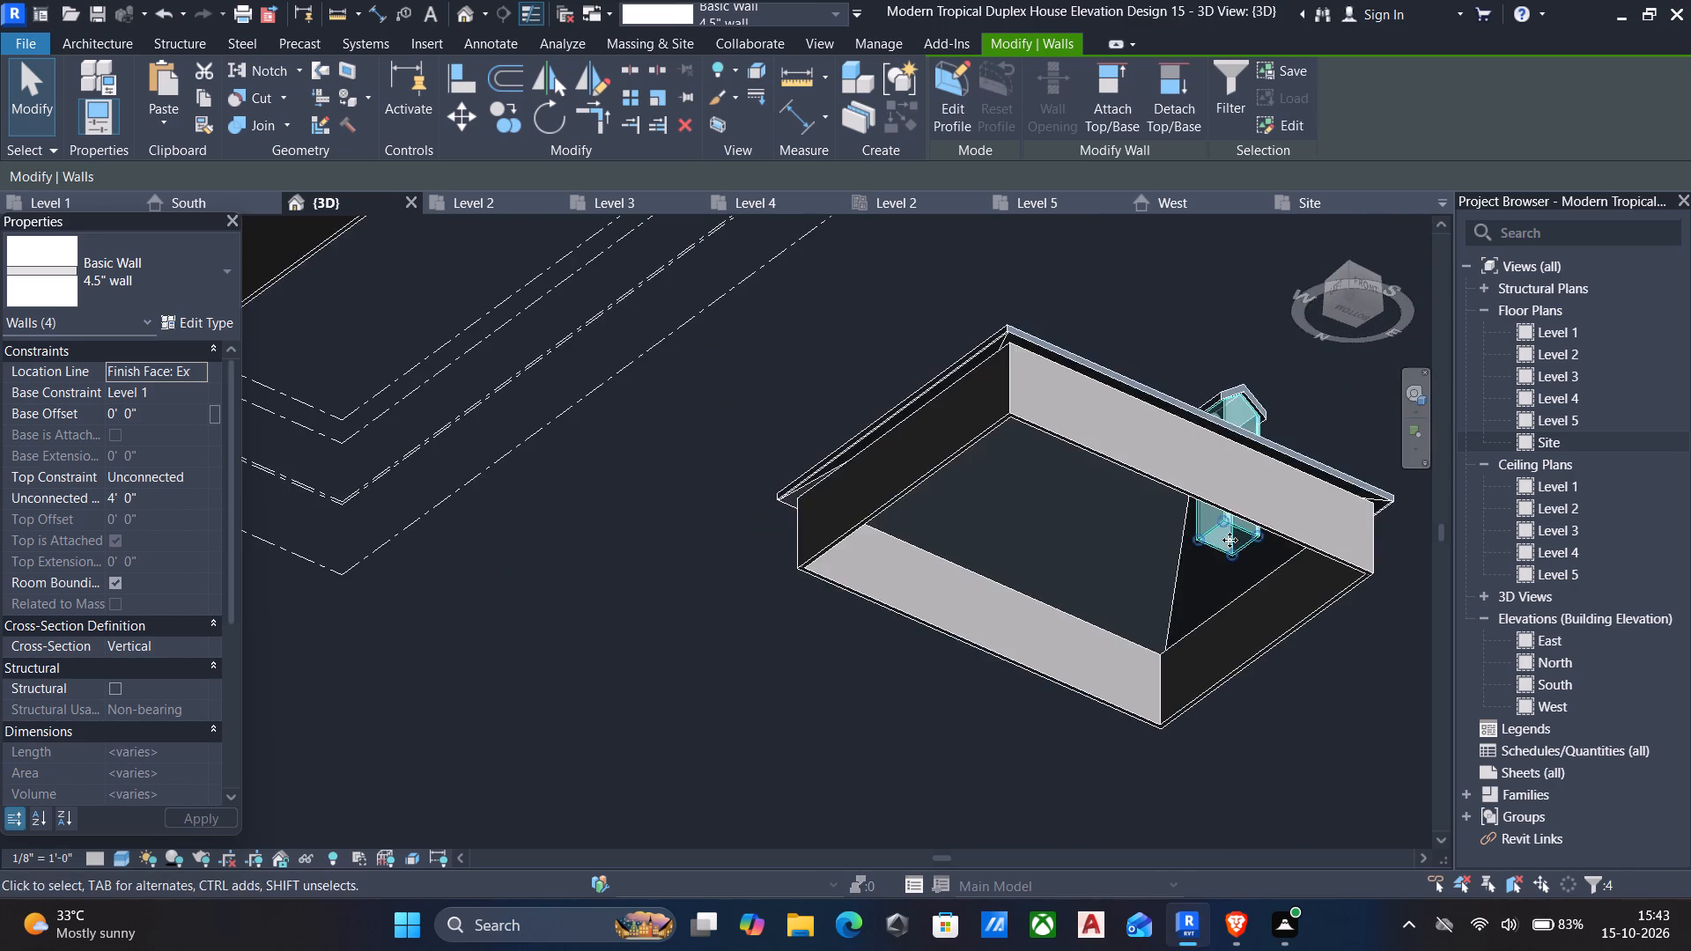
{"action": "middle_click_drag", "start_coordinate": [1253, 490], "coordinate": [1241, 657]}
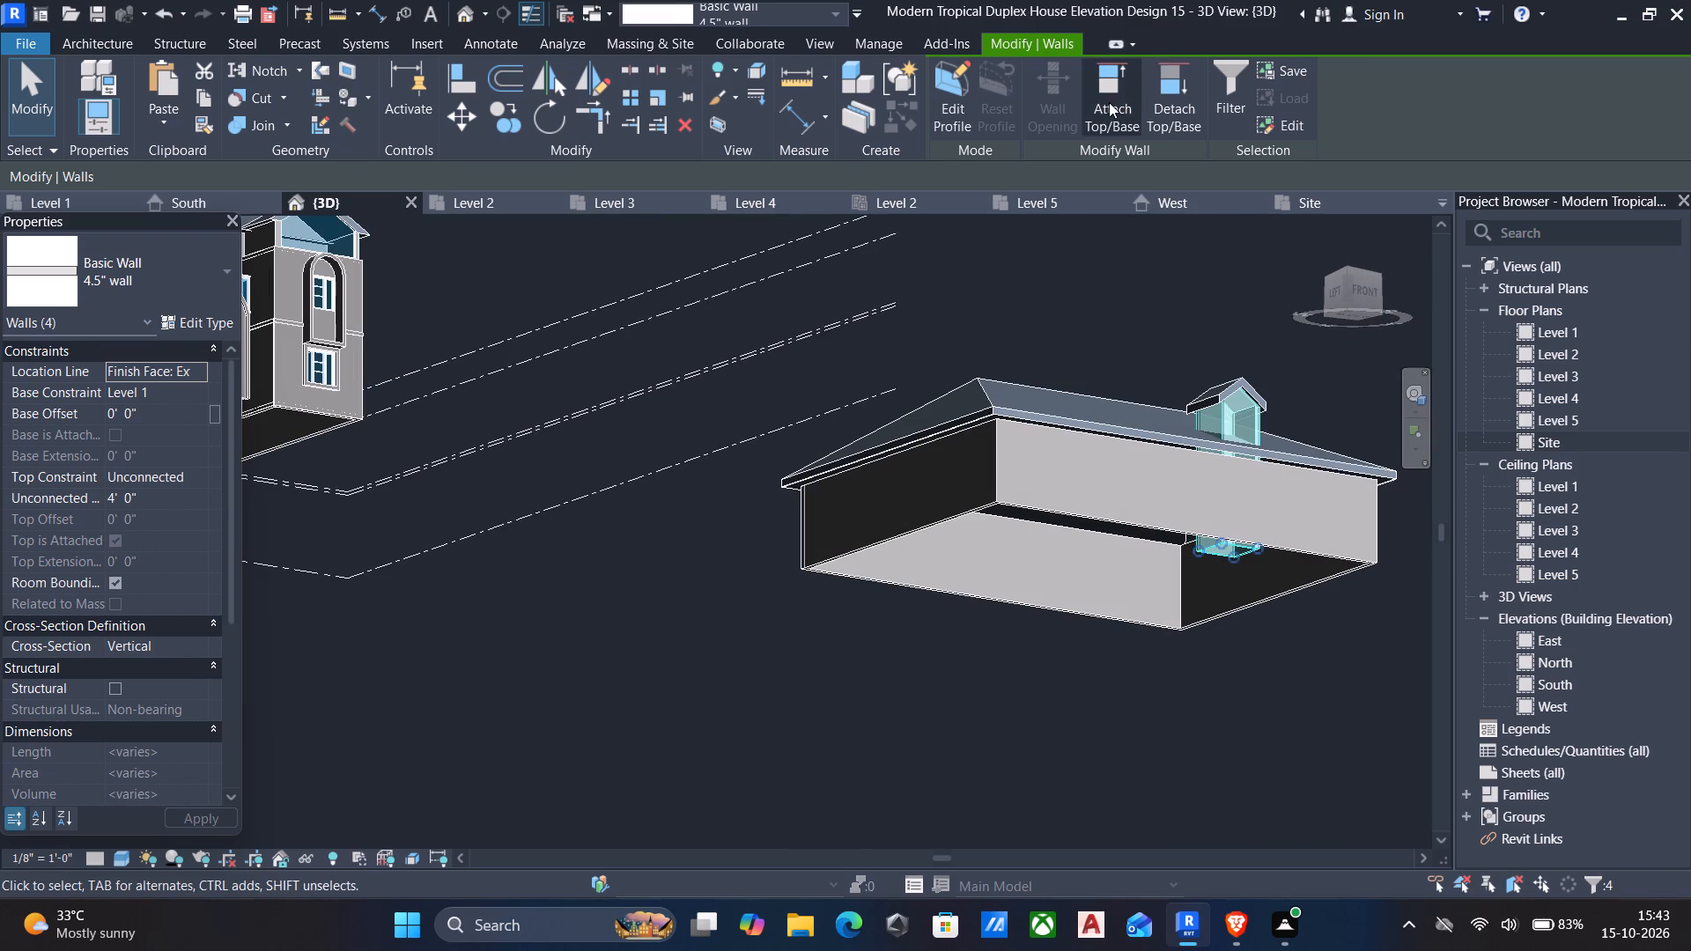
{"action": "left_click", "coordinate": [1109, 102]}
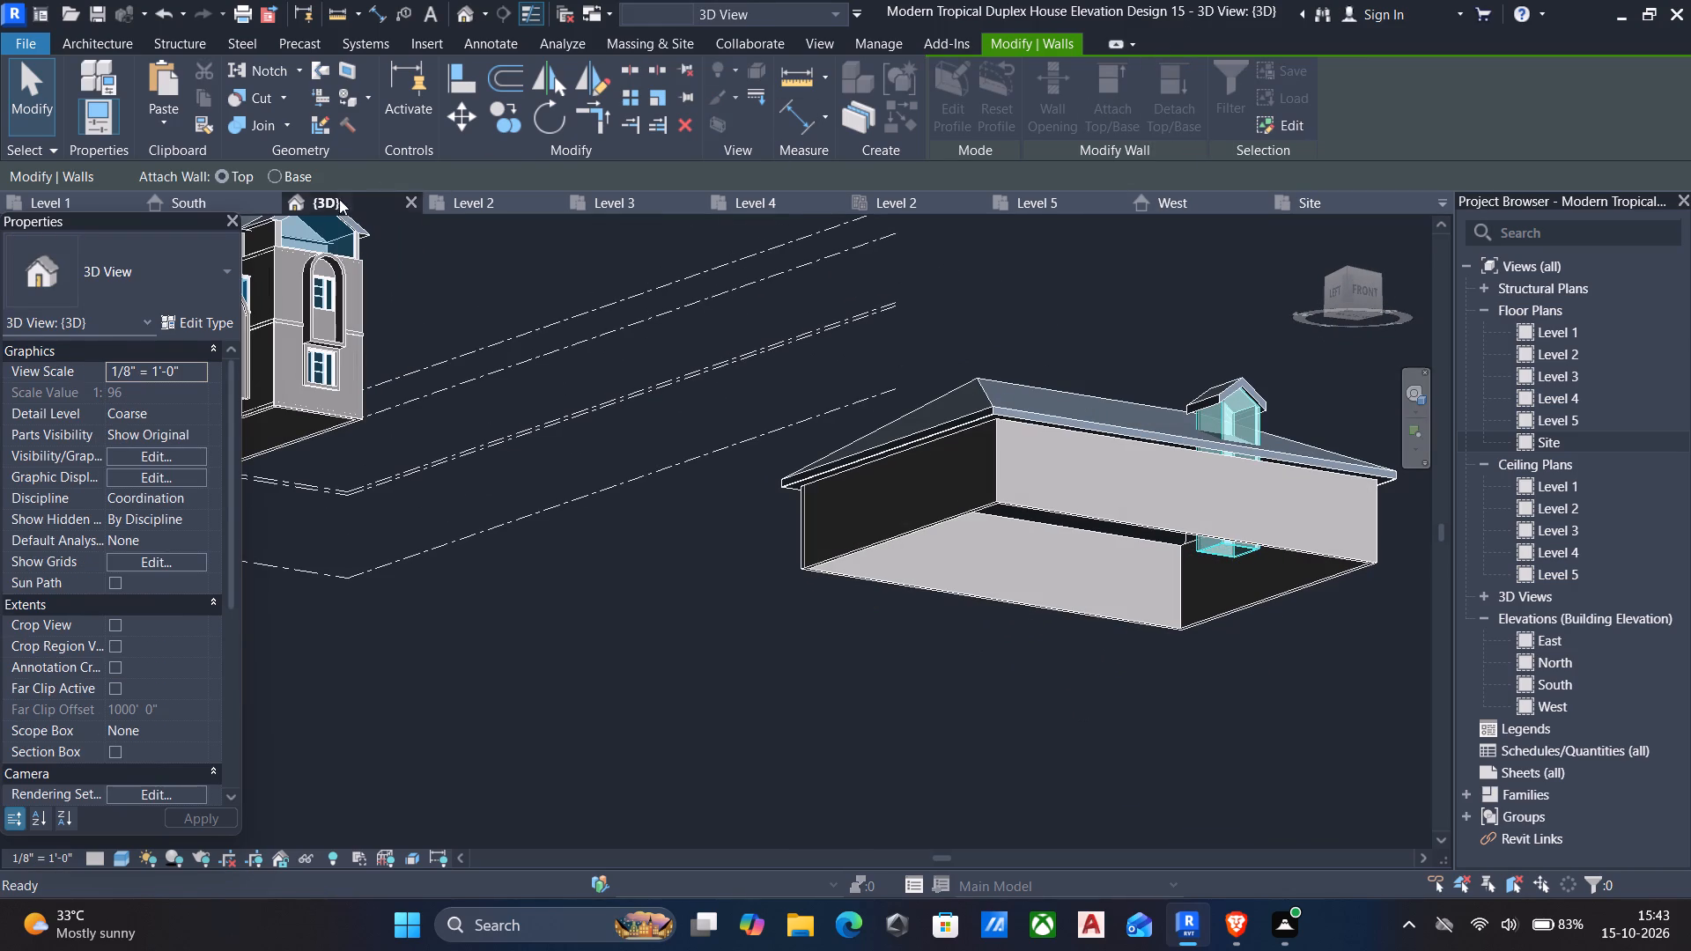
{"action": "left_click", "coordinate": [272, 177]}
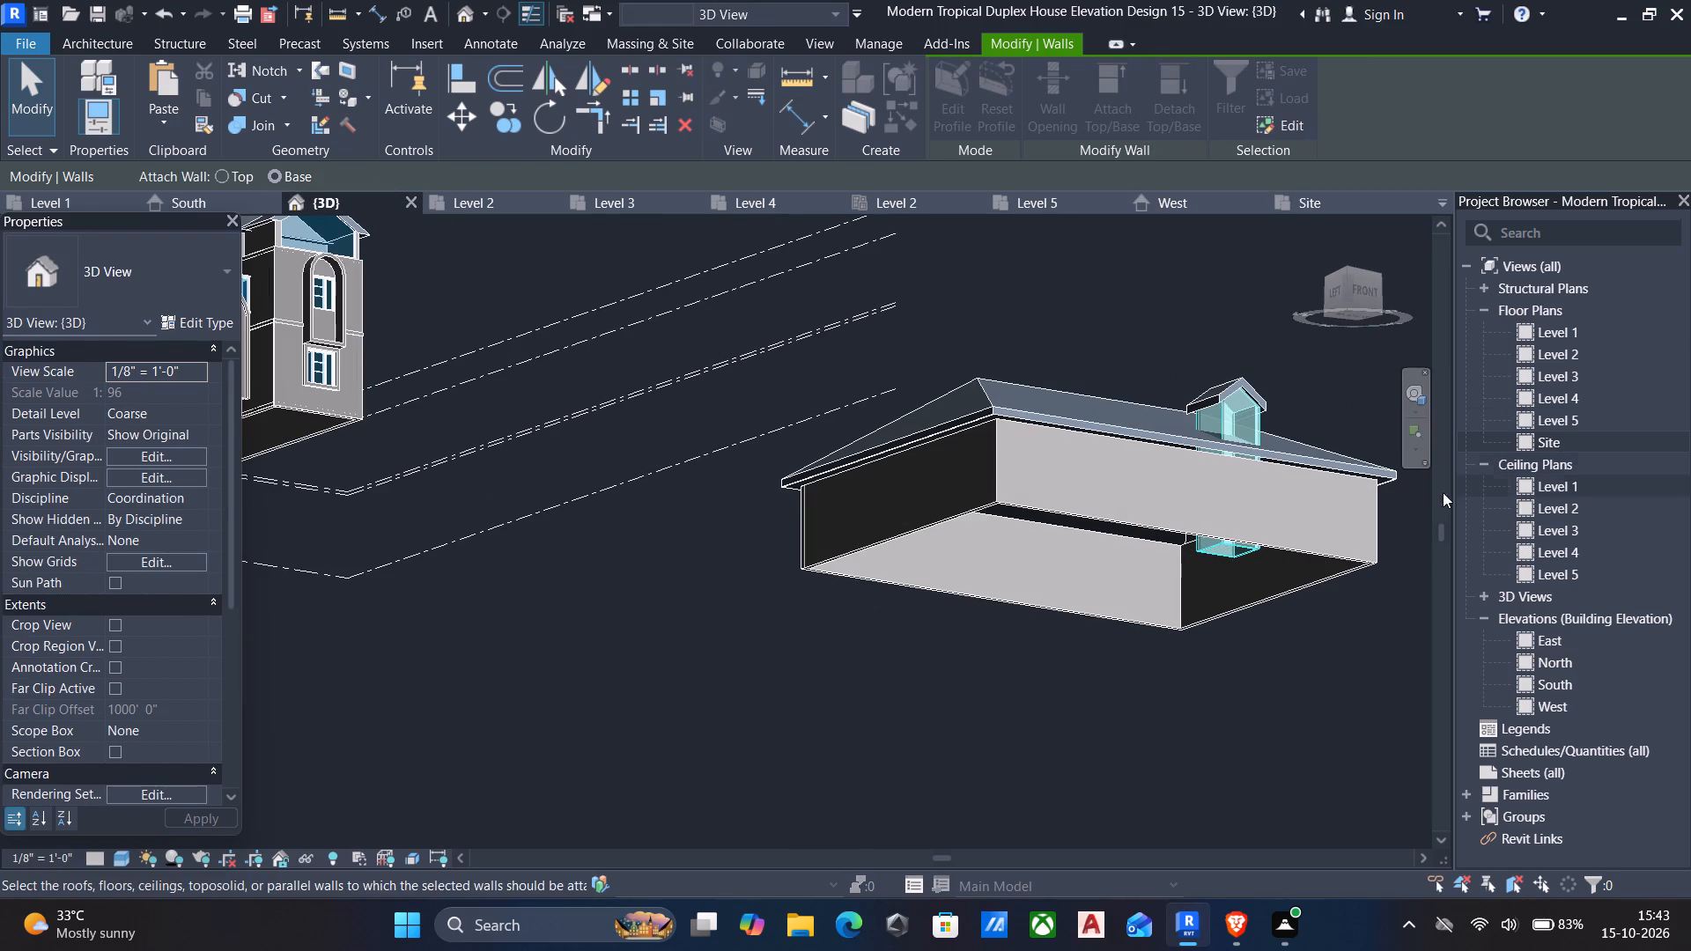
{"action": "left_click", "coordinate": [1202, 444]}
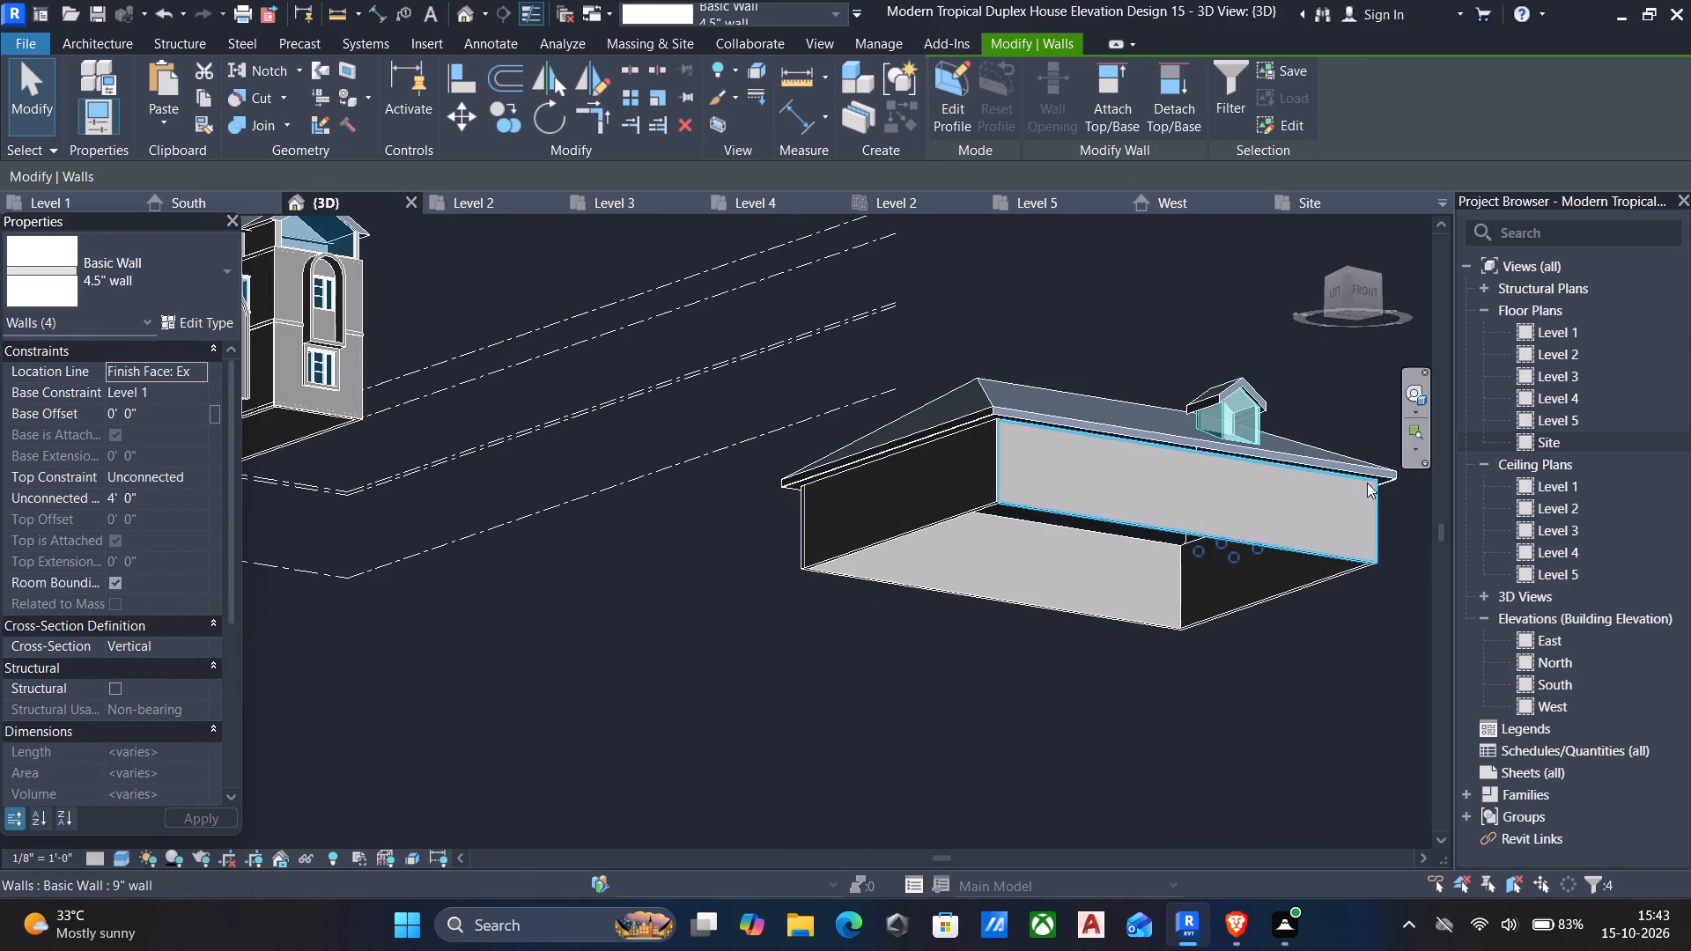
{"action": "middle_click_drag", "start_coordinate": [1430, 477], "coordinate": [1614, 434], "text": "shift"}
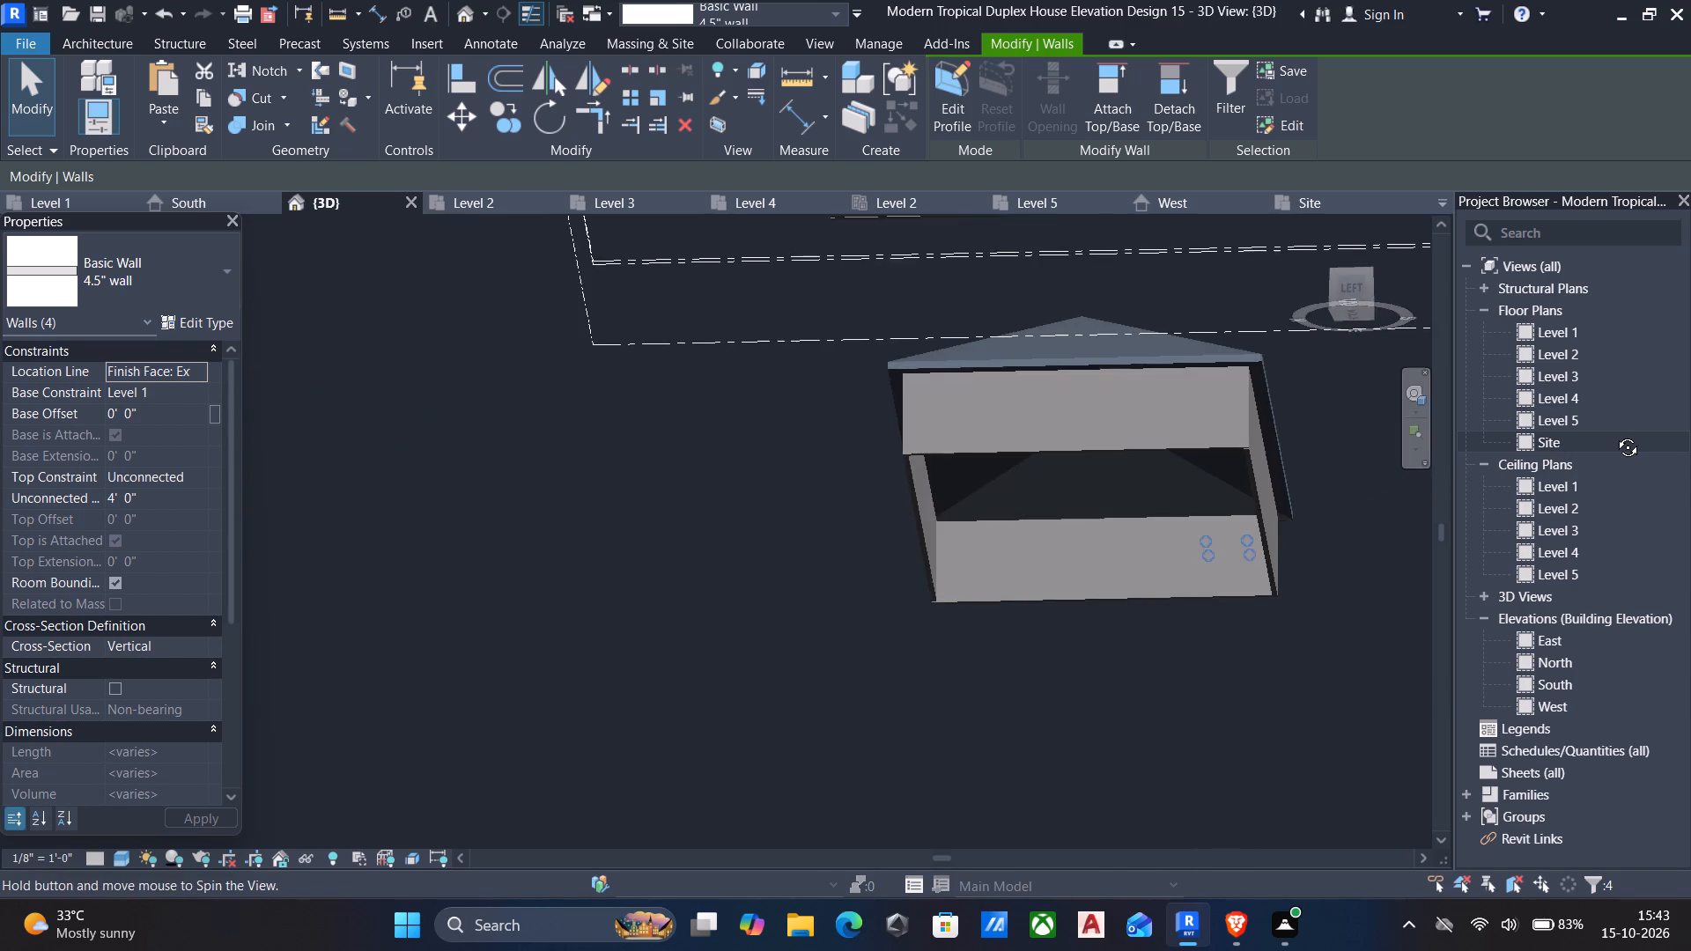
{"action": "middle_click_drag", "start_coordinate": [1614, 434], "coordinate": [1263, 505], "text": "shift"}
{"action": "key", "text": "Escape"}
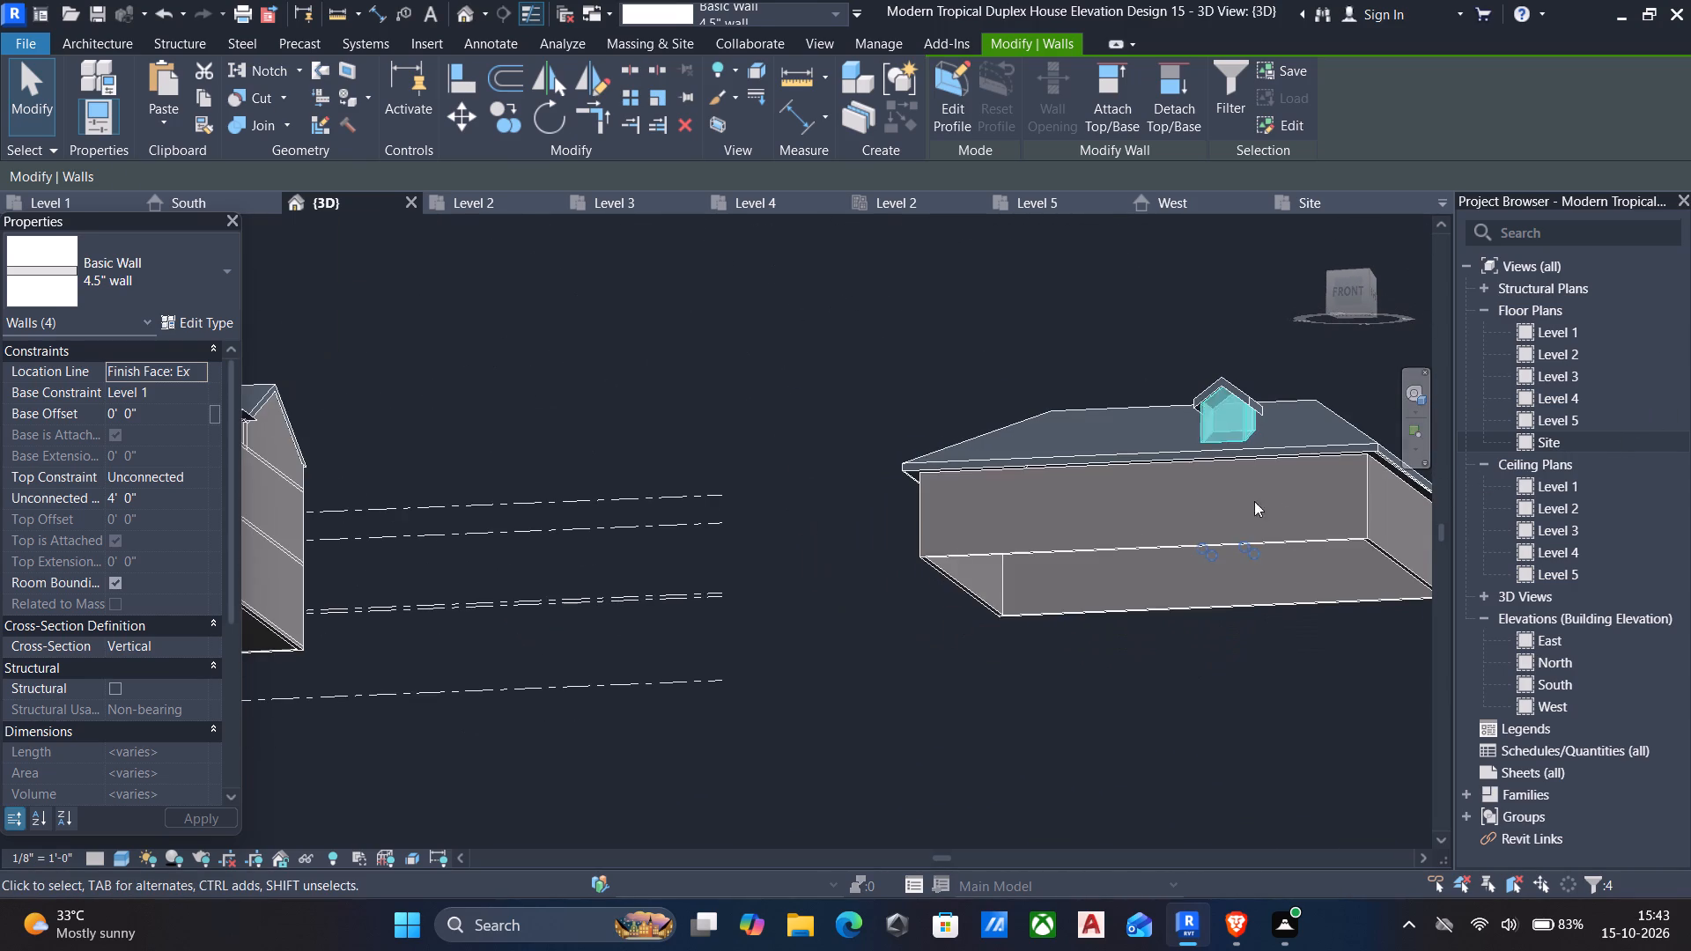
Inspect the separate block from below and around, checking the dormer walls against the underside of the main roof.
{"action": "middle_click_drag", "start_coordinate": [1156, 490], "coordinate": [1231, 602], "text": "shift"}
{"action": "middle_click_drag", "start_coordinate": [1271, 562], "coordinate": [1119, 604], "text": "shift"}
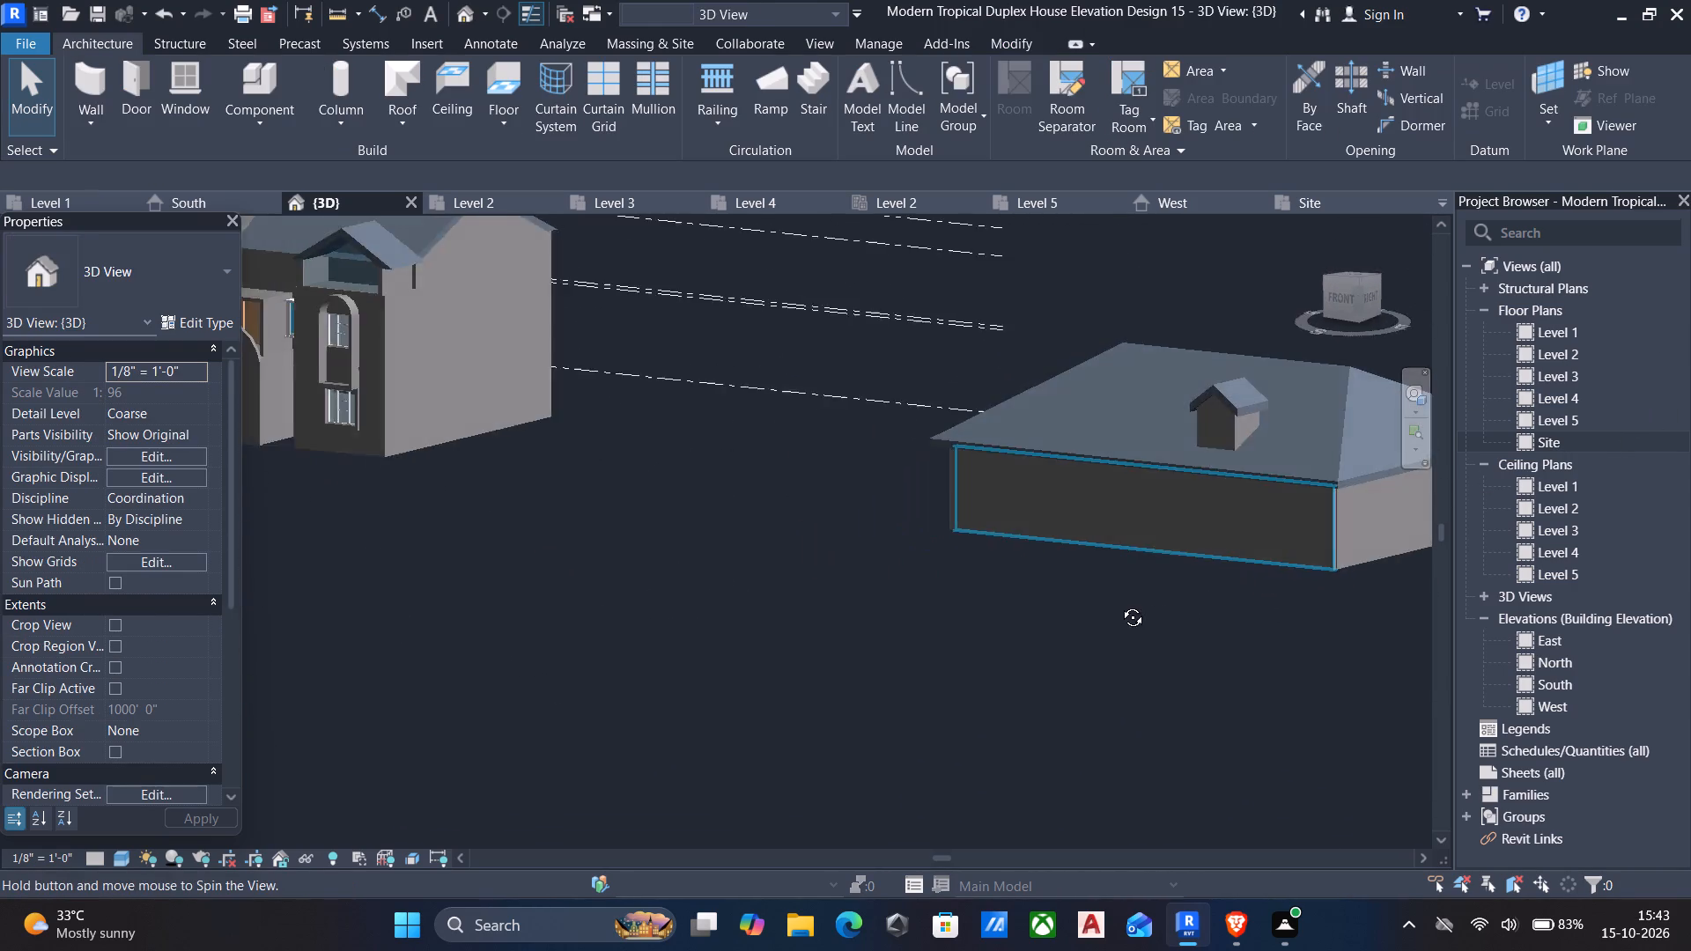
{"action": "middle_click_drag", "start_coordinate": [1119, 604], "coordinate": [1236, 277], "text": "shift"}
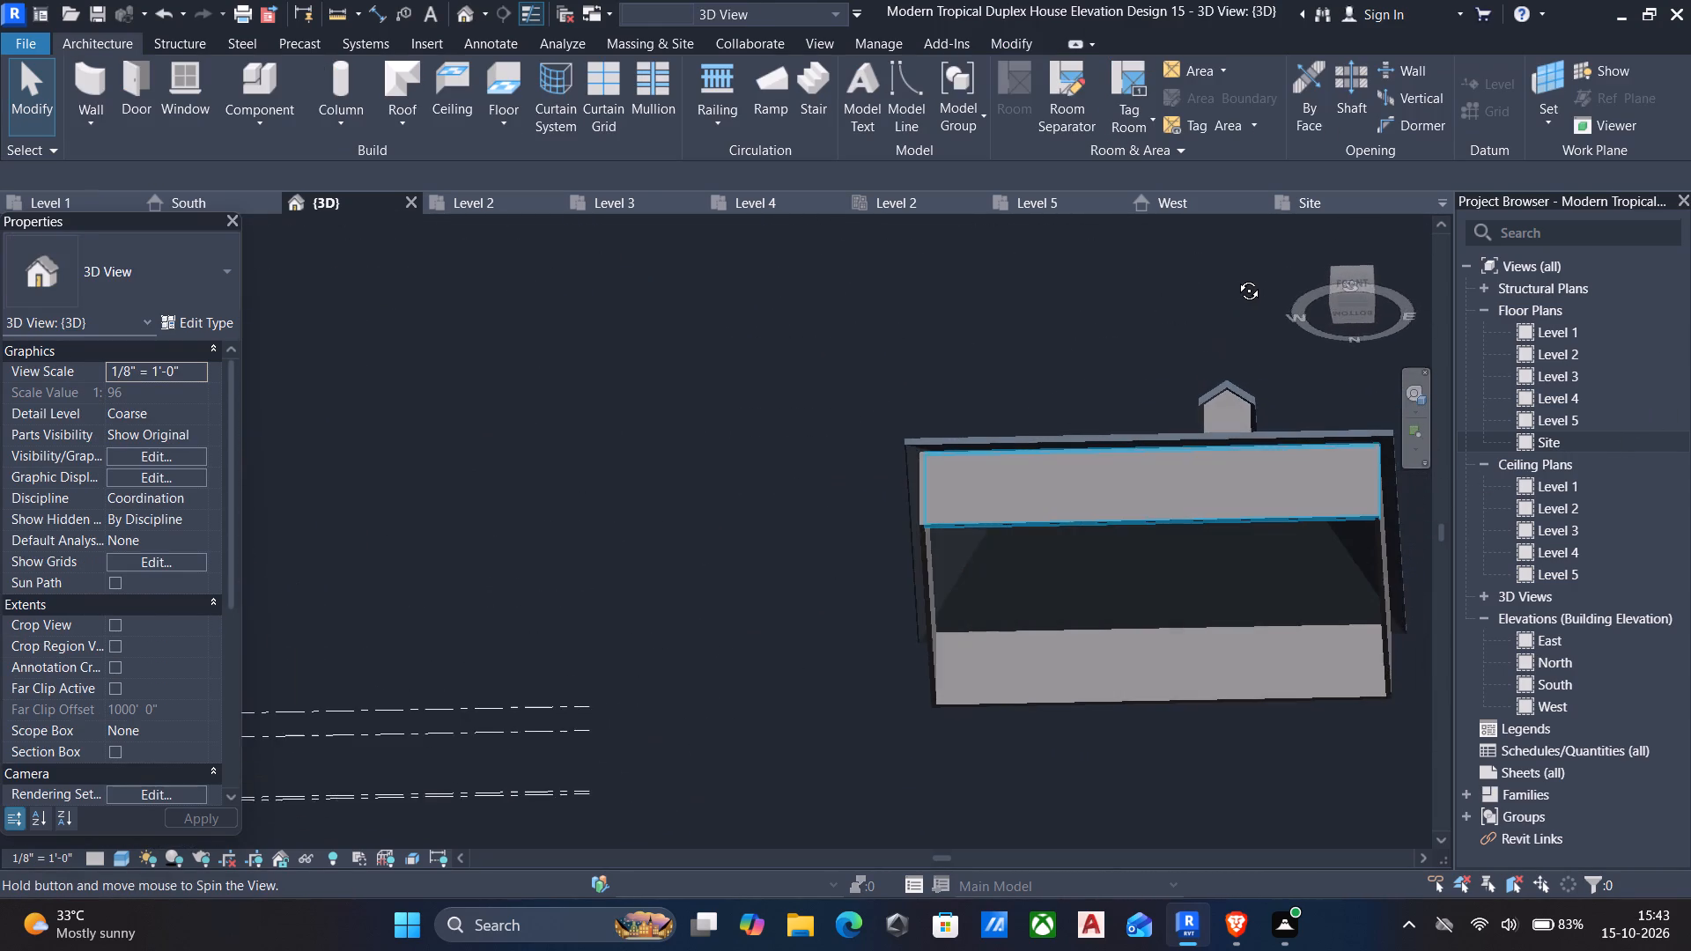
{"action": "middle_click_drag", "start_coordinate": [1236, 277], "coordinate": [1289, 244], "text": "shift"}
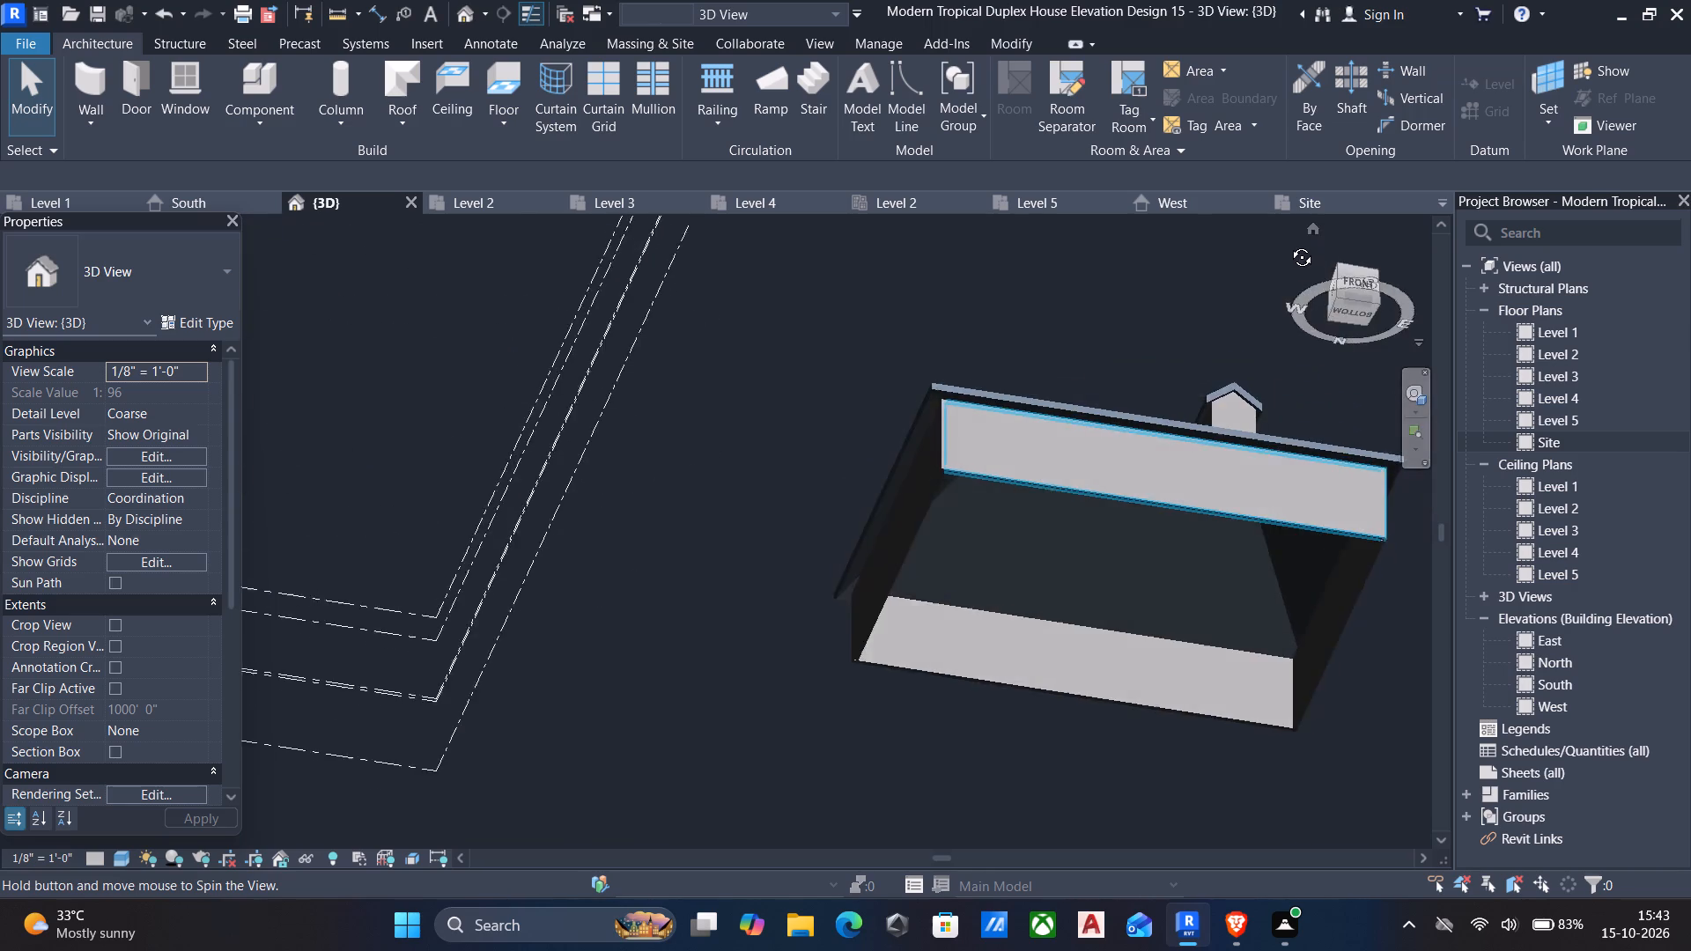
{"action": "middle_click_drag", "start_coordinate": [1289, 244], "coordinate": [1286, 244], "text": "shift"}
{"action": "middle_click_drag", "start_coordinate": [1206, 463], "coordinate": [1196, 275], "text": "shift"}
{"action": "scroll", "coordinate": [1296, 610], "scroll_direction": "up", "scroll_amount": 1}
{"action": "middle_click_drag", "start_coordinate": [920, 563], "coordinate": [936, 427], "text": "shift"}
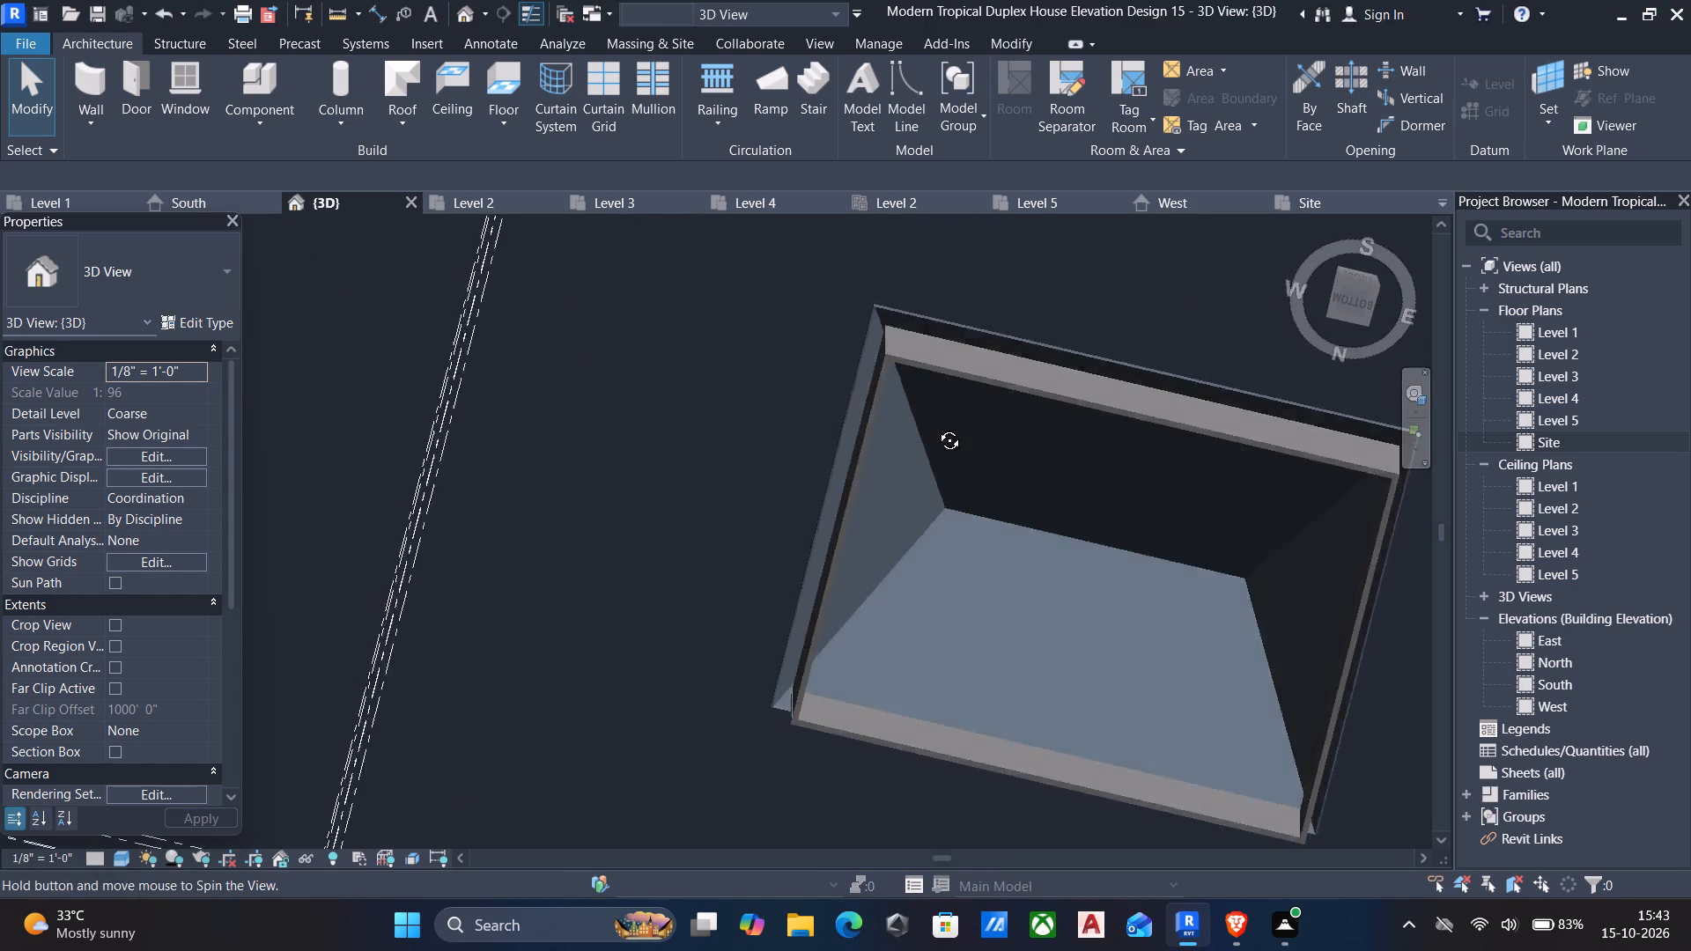
{"action": "middle_click_drag", "start_coordinate": [936, 427], "coordinate": [948, 313], "text": "shift"}
{"action": "middle_click_drag", "start_coordinate": [1086, 454], "coordinate": [1032, 750], "text": "shift"}
{"action": "middle_click_drag", "start_coordinate": [1068, 512], "coordinate": [1096, 658], "text": "shift"}
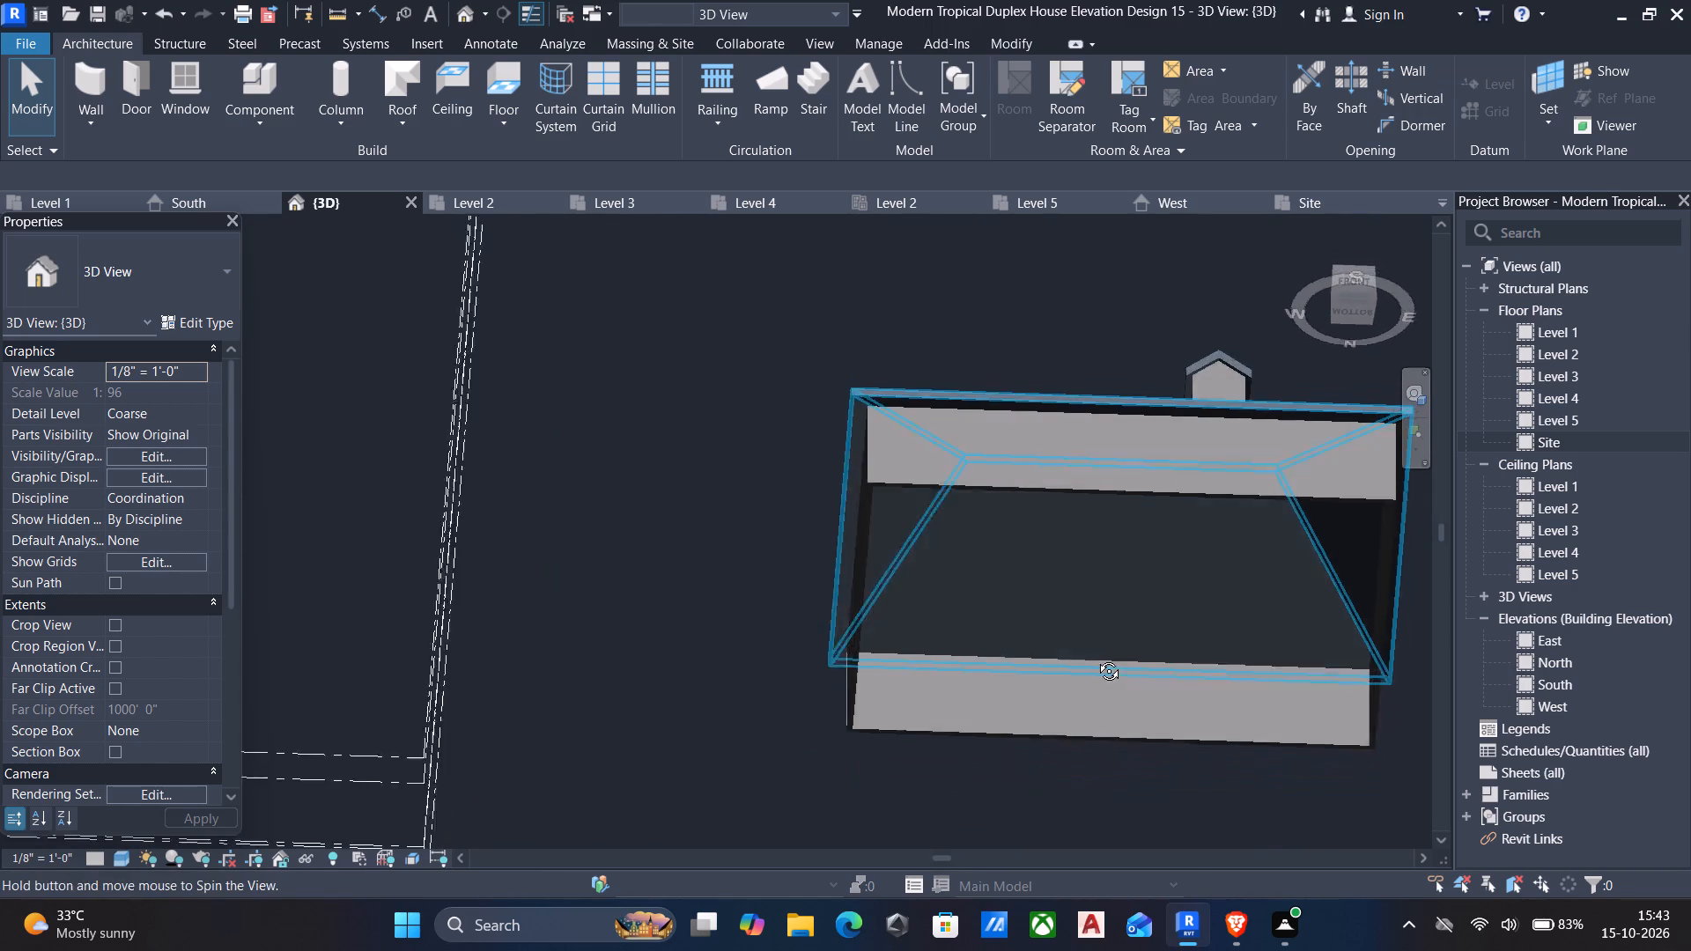
{"action": "middle_click_drag", "start_coordinate": [1096, 658], "coordinate": [1104, 659], "text": "shift"}
Delete the rear 4.5" gable wall of the small dormer in the 3D view.
{"action": "middle_click_drag", "start_coordinate": [1076, 394], "coordinate": [1422, 728], "text": "shift"}
{"action": "middle_click_drag", "start_coordinate": [1057, 443], "coordinate": [1127, 549], "text": "shift"}
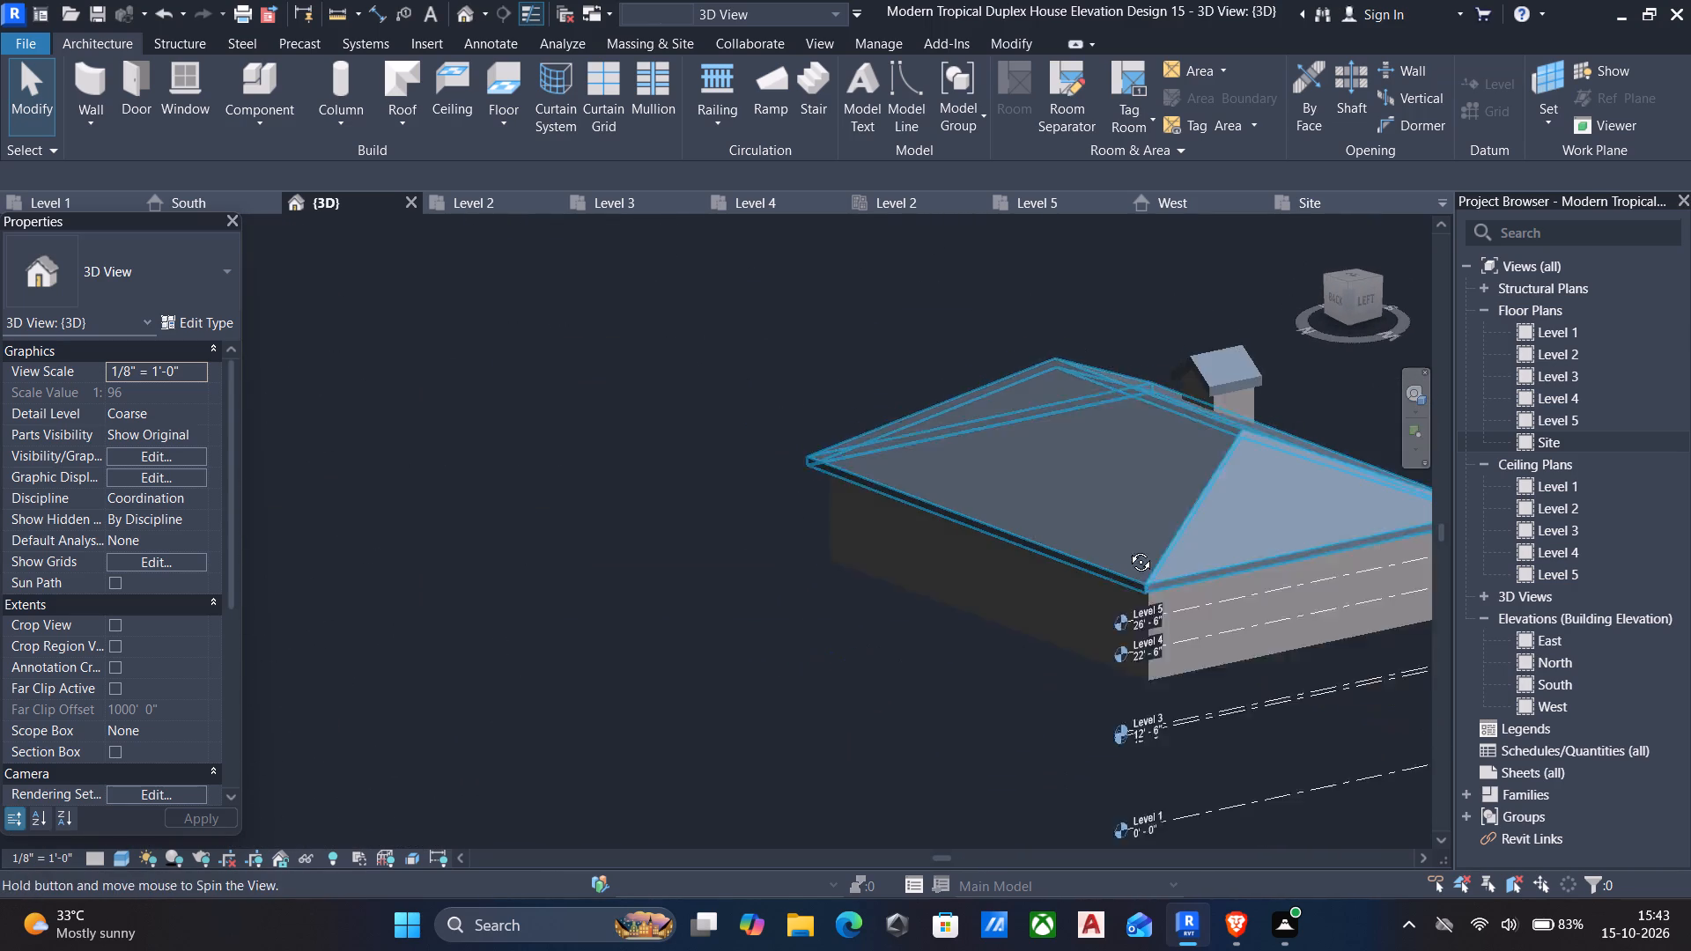
{"action": "middle_click_drag", "start_coordinate": [1127, 549], "coordinate": [1134, 552], "text": "shift"}
{"action": "scroll", "coordinate": [1207, 371], "scroll_direction": "up", "scroll_amount": 9}
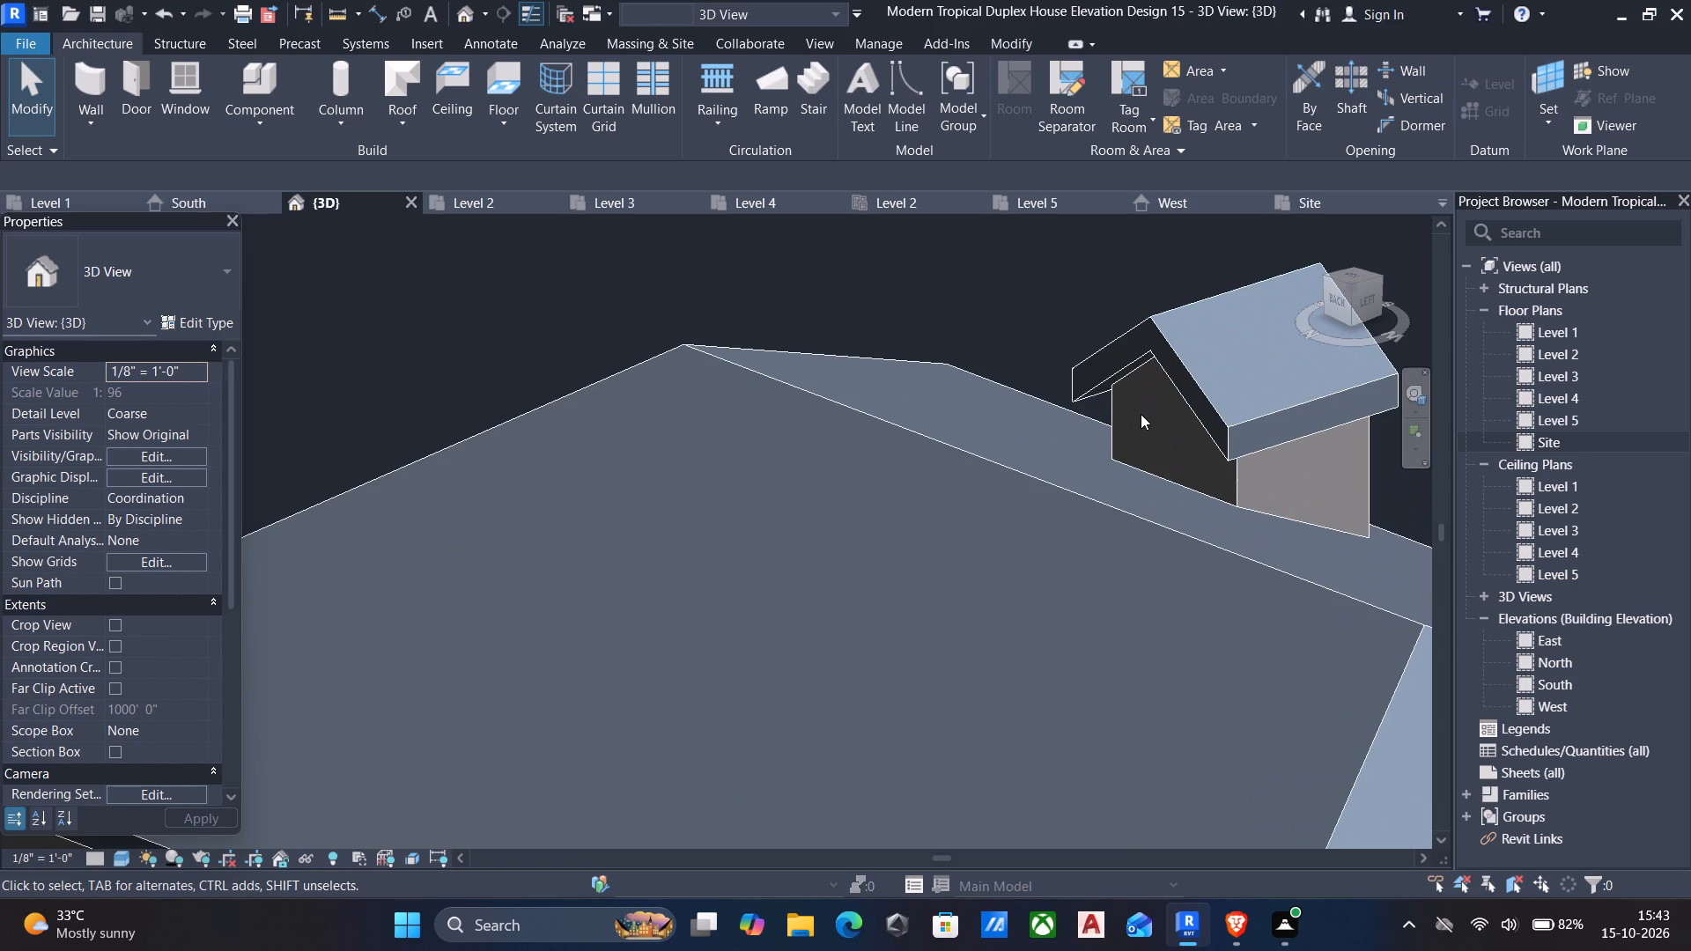
{"action": "left_click", "coordinate": [1119, 438]}
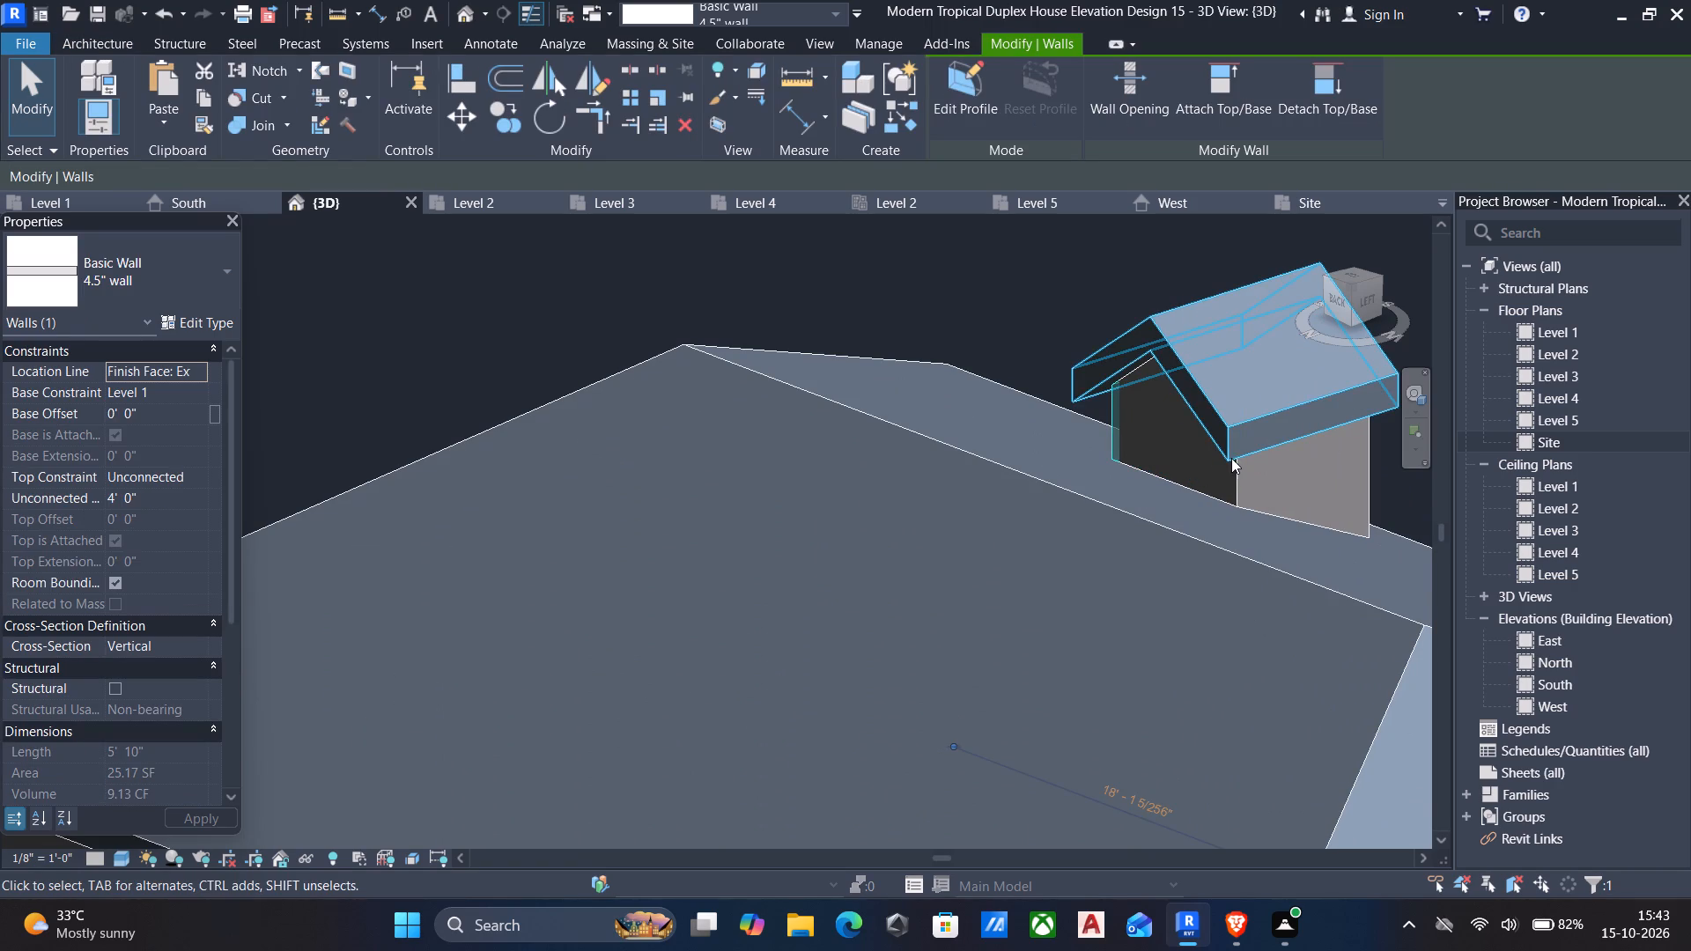
{"action": "key", "text": "Escape"}
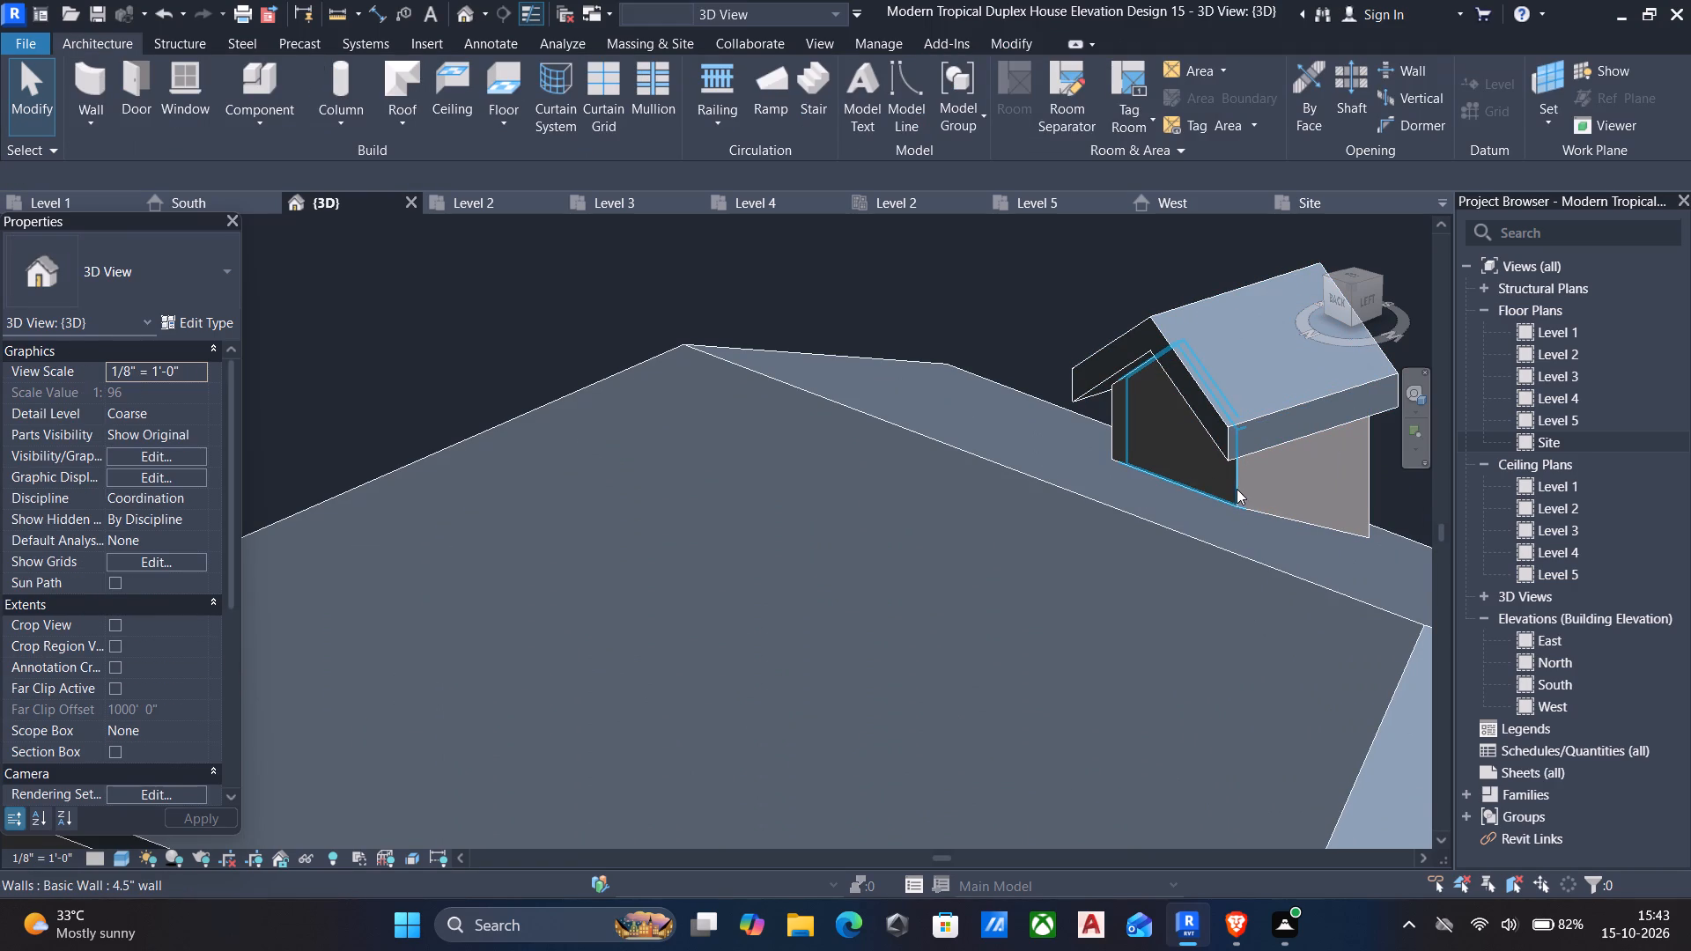
{"action": "left_click", "coordinate": [1237, 489]}
{"action": "key", "text": "Delete"}
Examine the small dormer and the separate block's main roof from several sides, then compare the block with the house.
{"action": "scroll", "coordinate": [1276, 492], "scroll_direction": "down", "scroll_amount": 2}
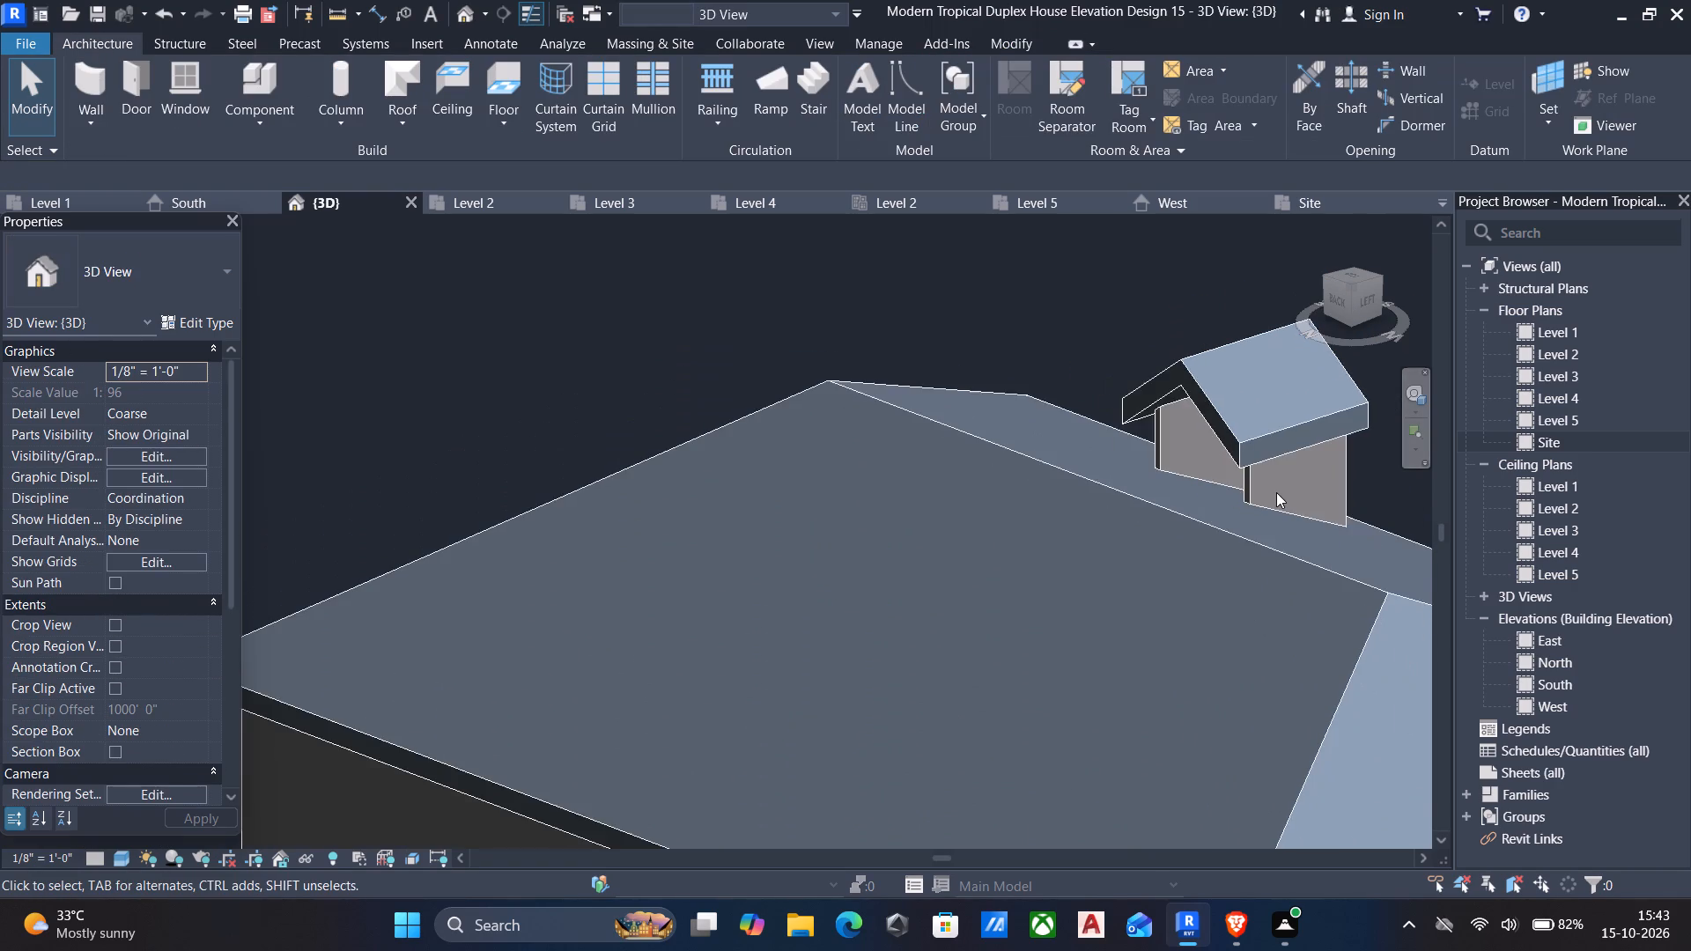
{"action": "middle_click_drag", "start_coordinate": [1281, 492], "coordinate": [1004, 543], "text": "shift"}
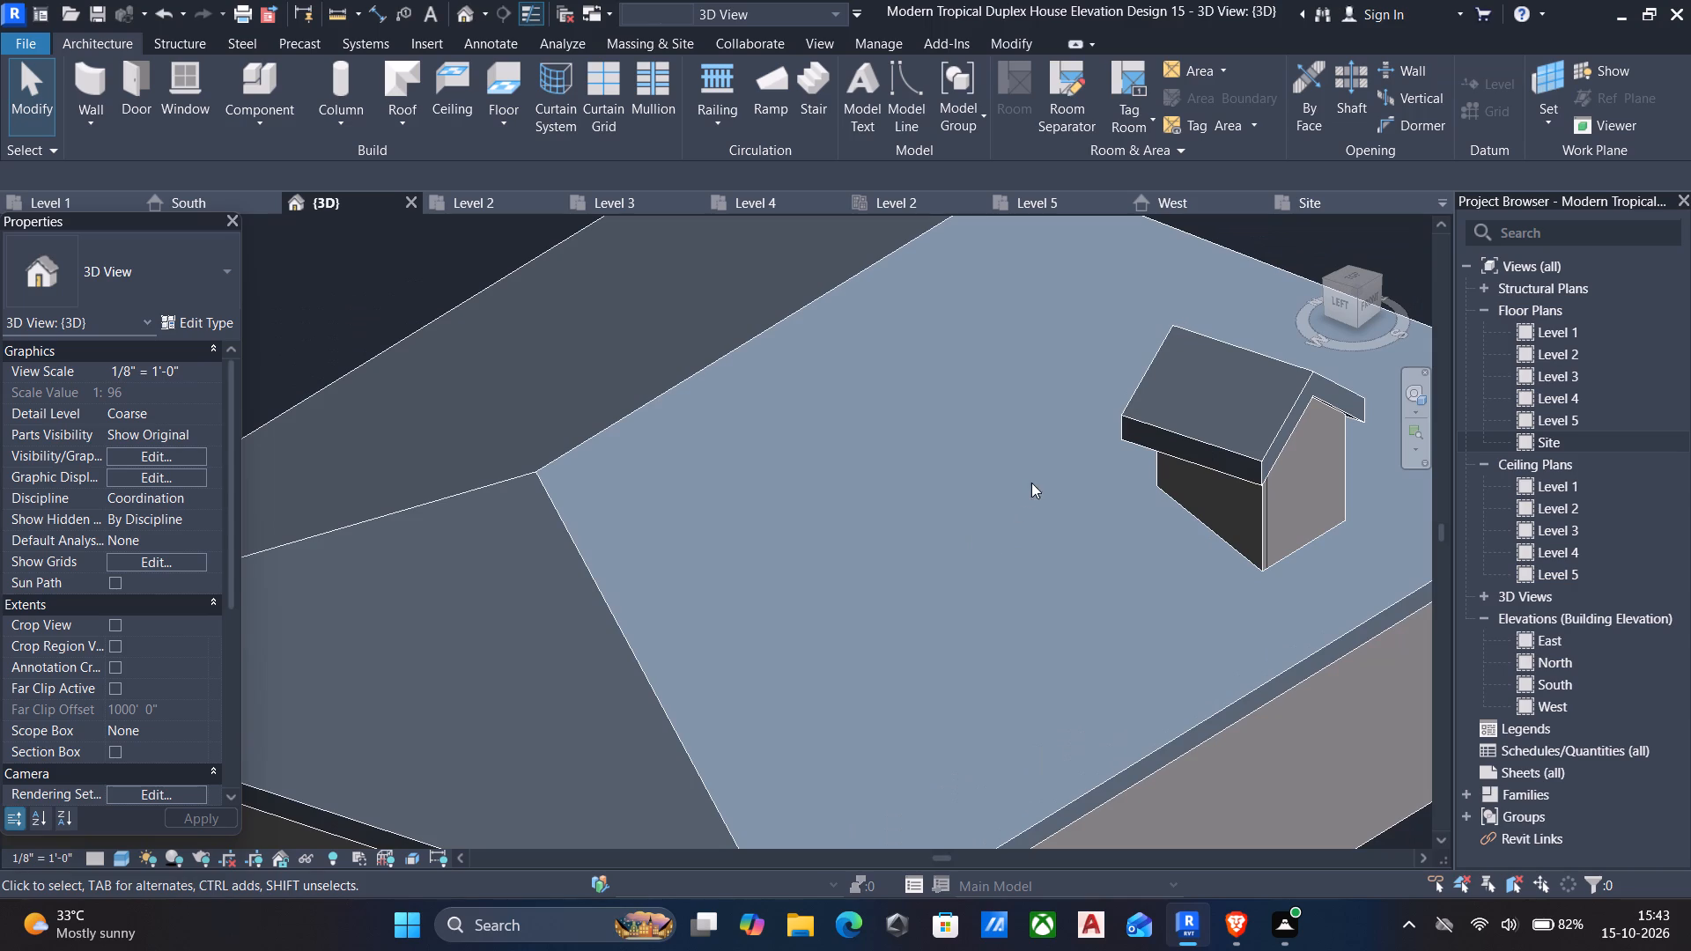
{"action": "middle_click_drag", "start_coordinate": [1023, 492], "coordinate": [1143, 395]}
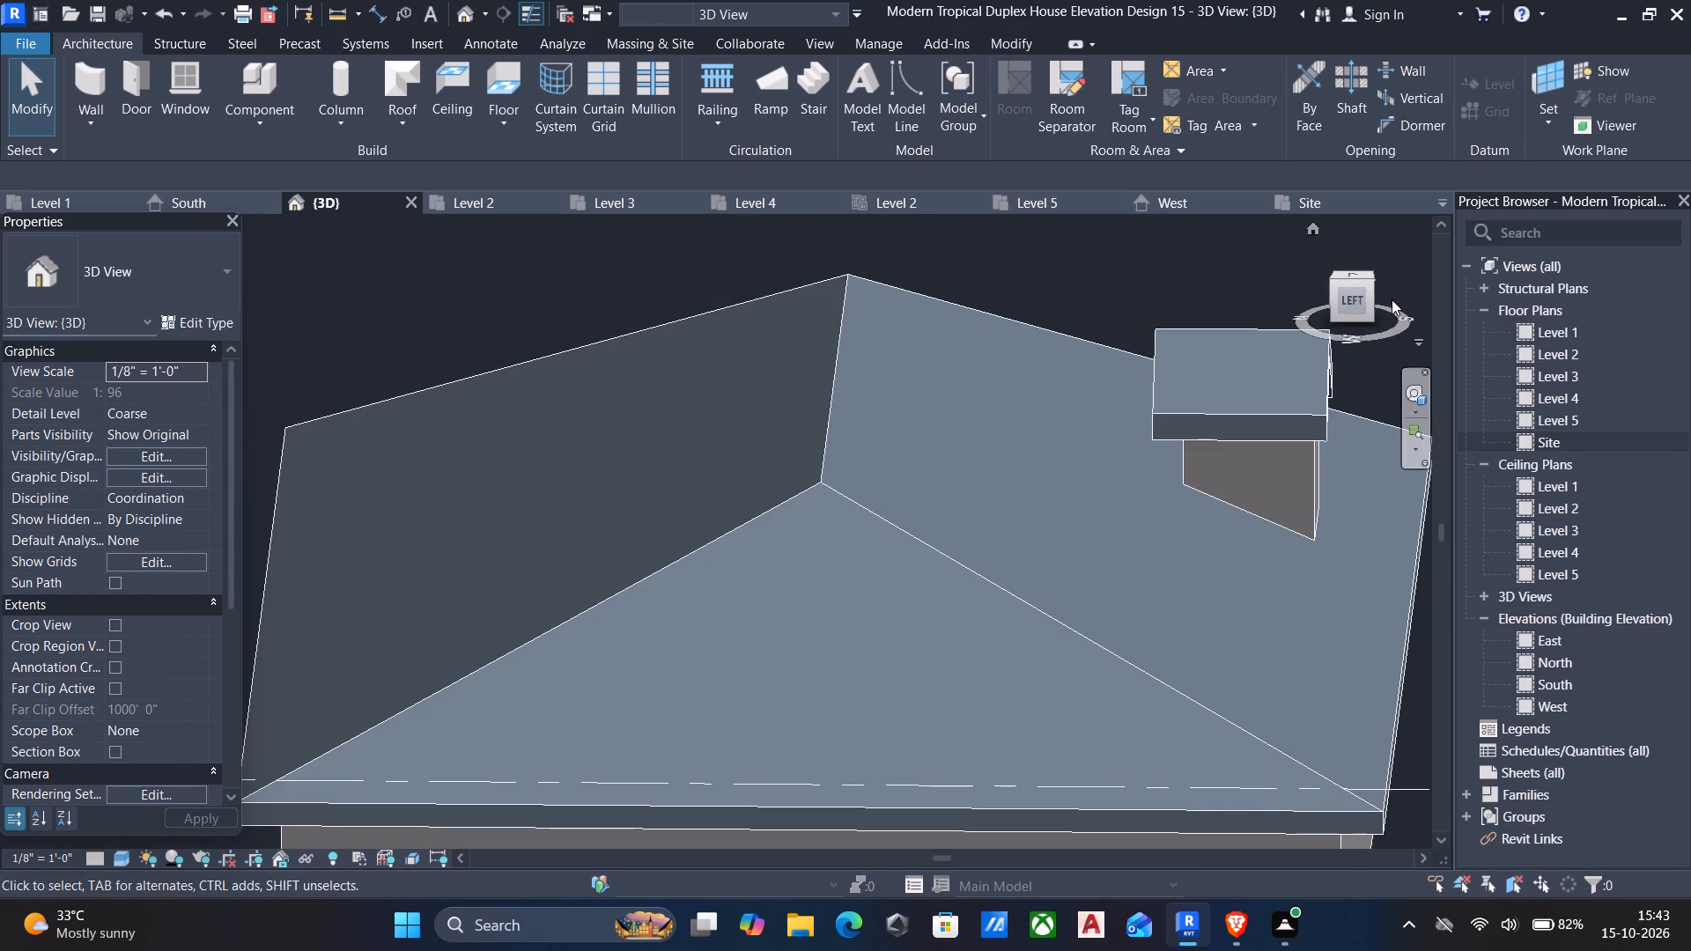
{"action": "left_click", "coordinate": [1364, 299]}
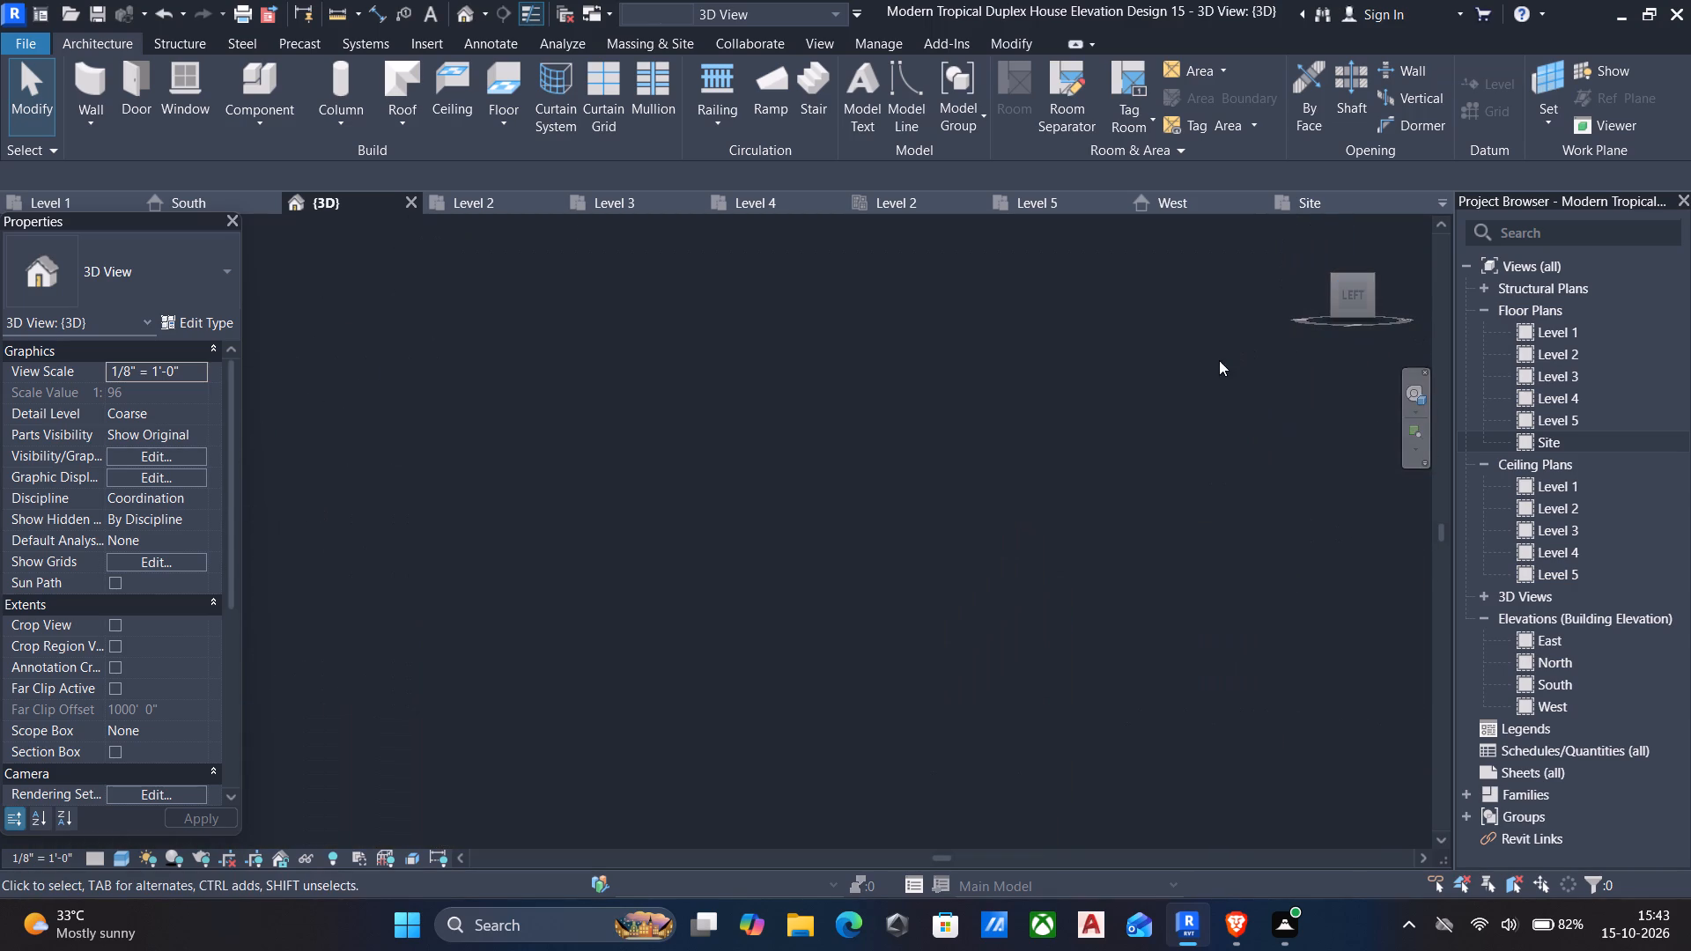
{"action": "scroll", "coordinate": [780, 590], "scroll_direction": "up", "scroll_amount": 4}
{"action": "middle_click_drag", "start_coordinate": [816, 543], "coordinate": [811, 543], "text": "shift"}
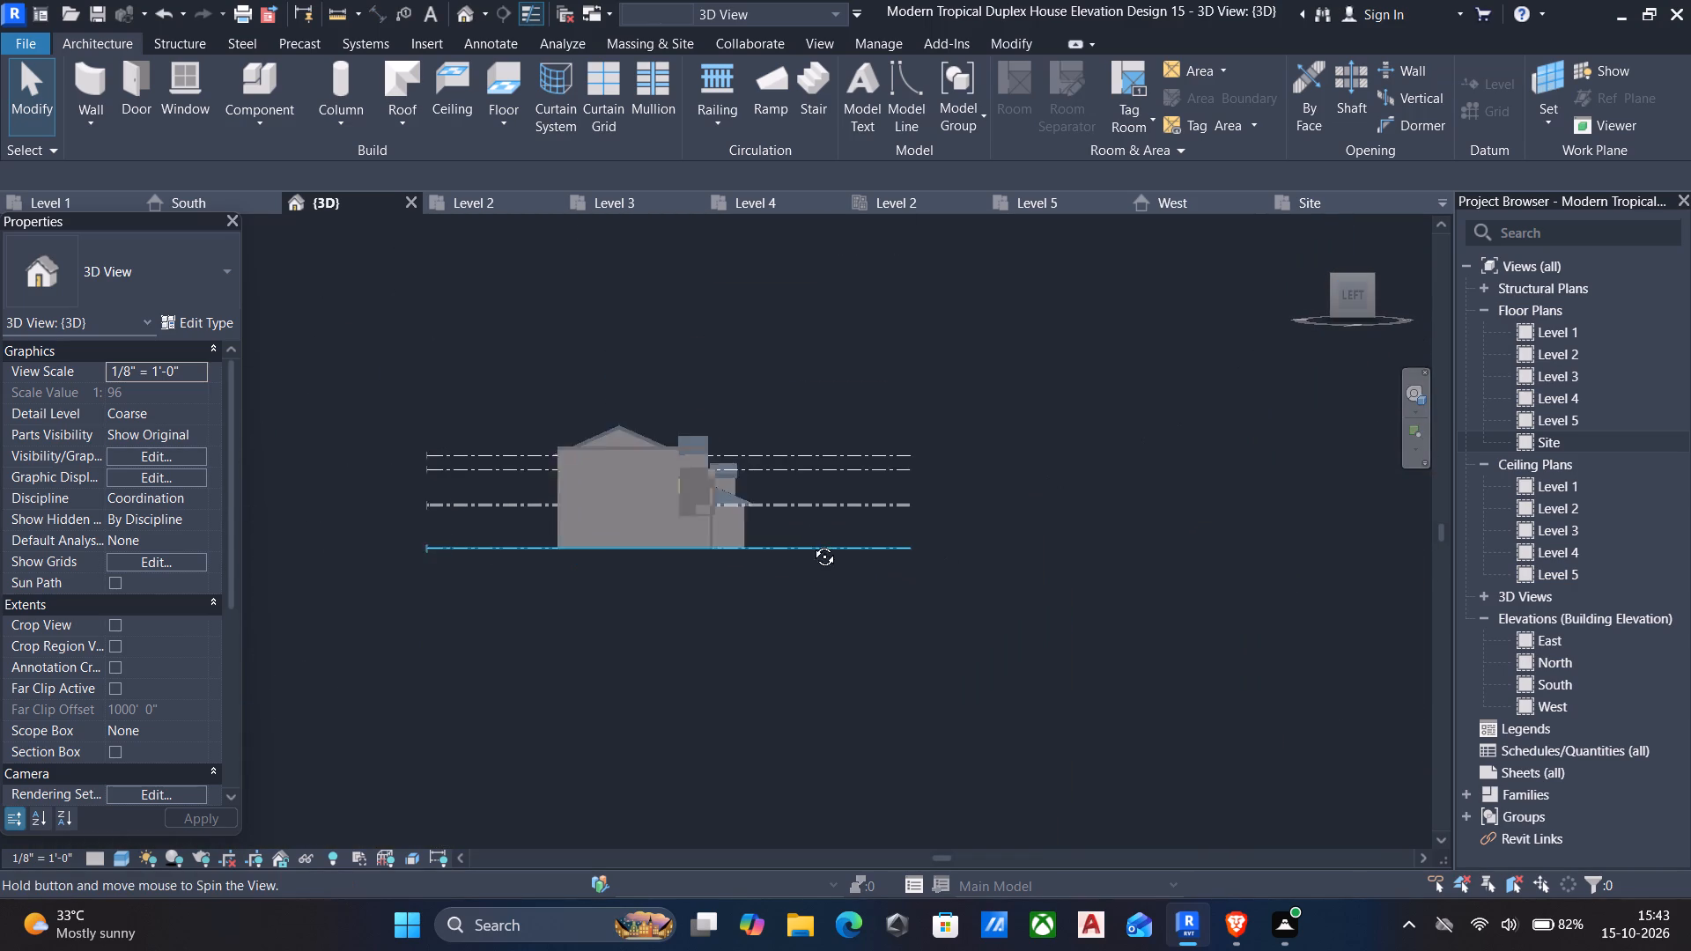
{"action": "middle_click_drag", "start_coordinate": [811, 543], "coordinate": [522, 661], "text": "shift"}
{"action": "middle_click_drag", "start_coordinate": [970, 598], "coordinate": [964, 599]}
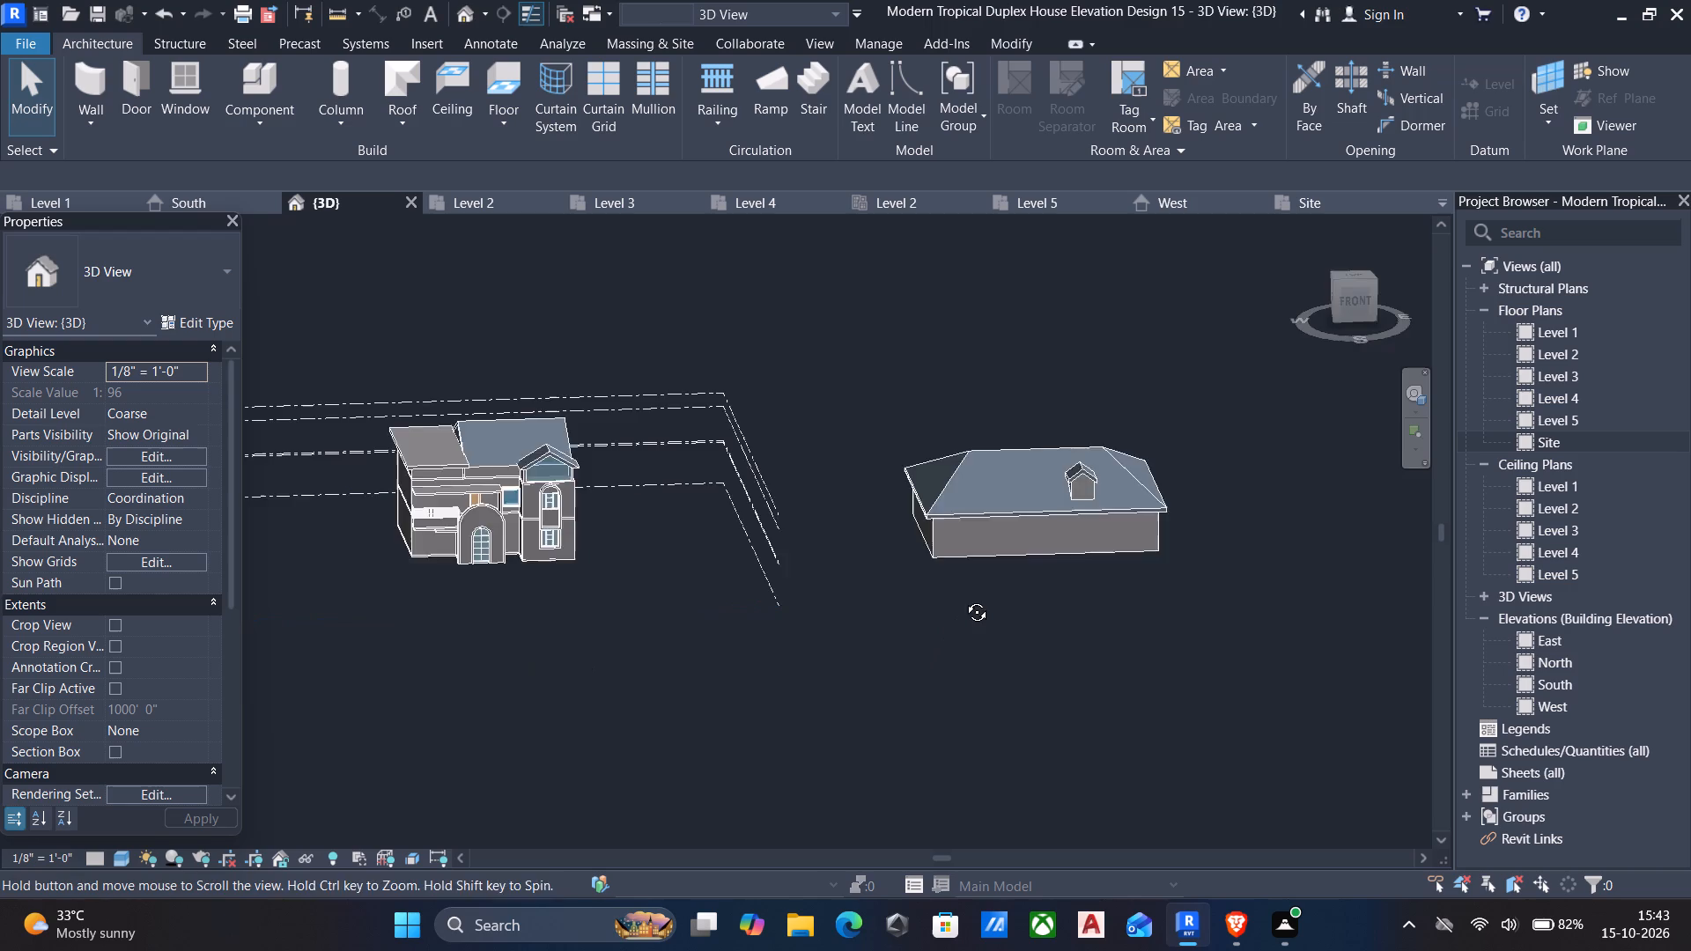
{"action": "middle_click_drag", "start_coordinate": [964, 599], "coordinate": [508, 528]}
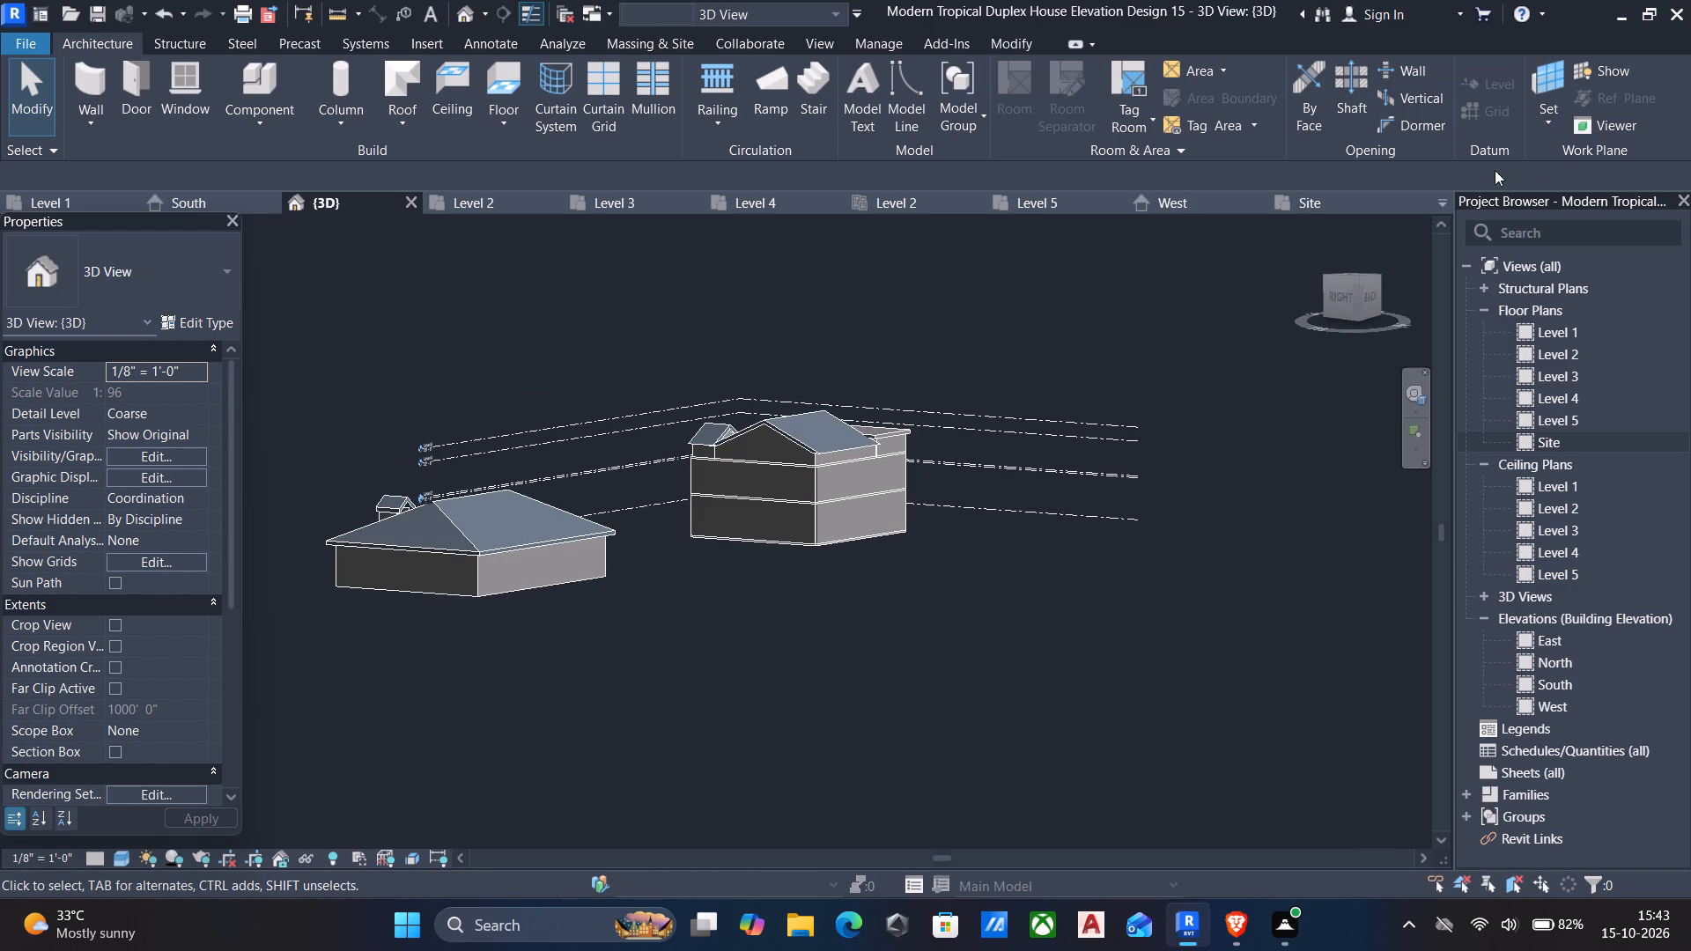
Edit the small gable roof's footprint in the 3D right view, moving its rear boundary line back to a dimension of about 11' 5".
{"action": "left_click", "coordinate": [1338, 297]}
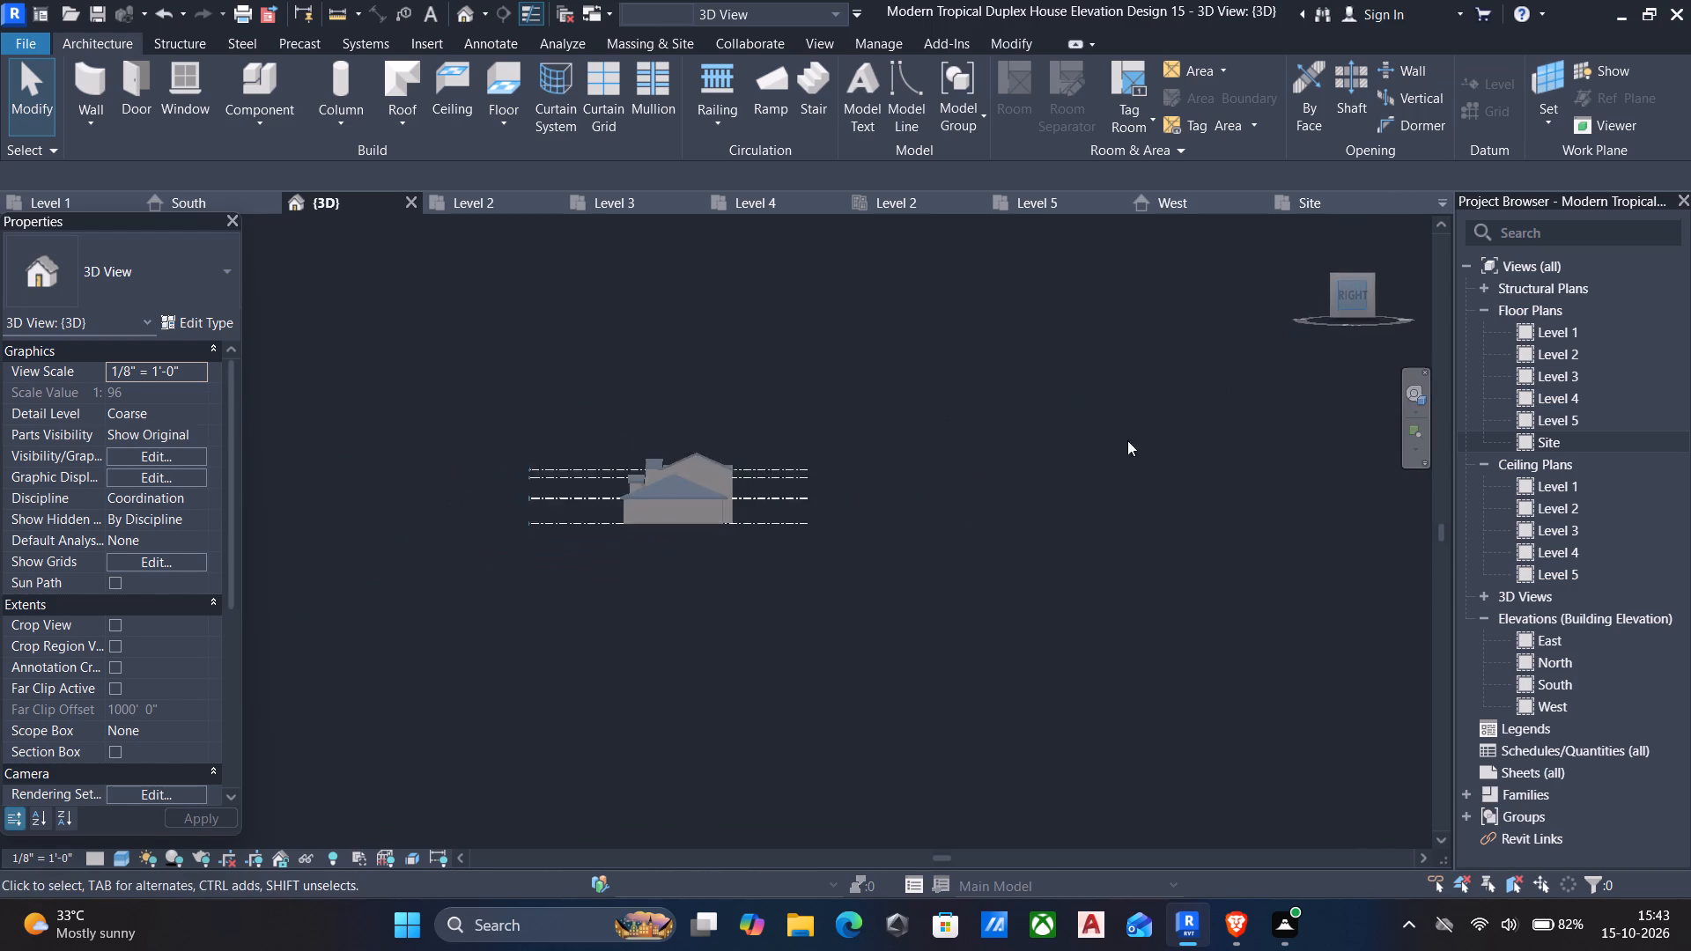
{"action": "scroll", "coordinate": [862, 479], "scroll_direction": "up", "scroll_amount": 4}
{"action": "scroll", "coordinate": [564, 564], "scroll_direction": "up", "scroll_amount": 6}
{"action": "scroll", "coordinate": [621, 473], "scroll_direction": "up", "scroll_amount": 6}
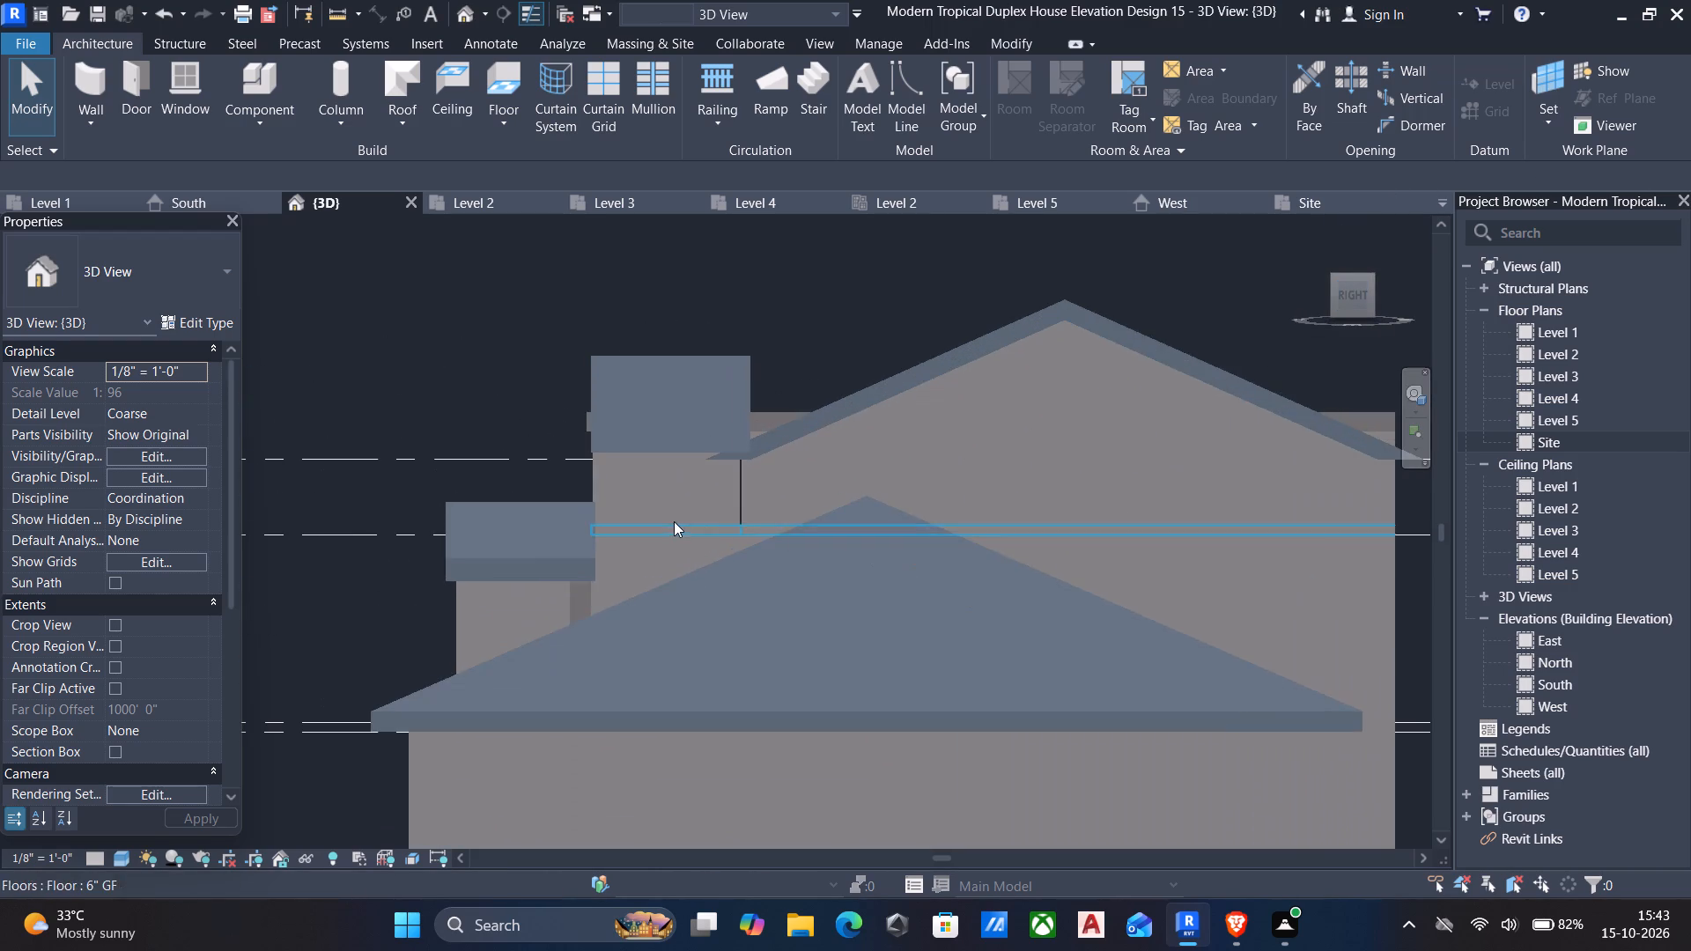
{"action": "left_click", "coordinate": [583, 570]}
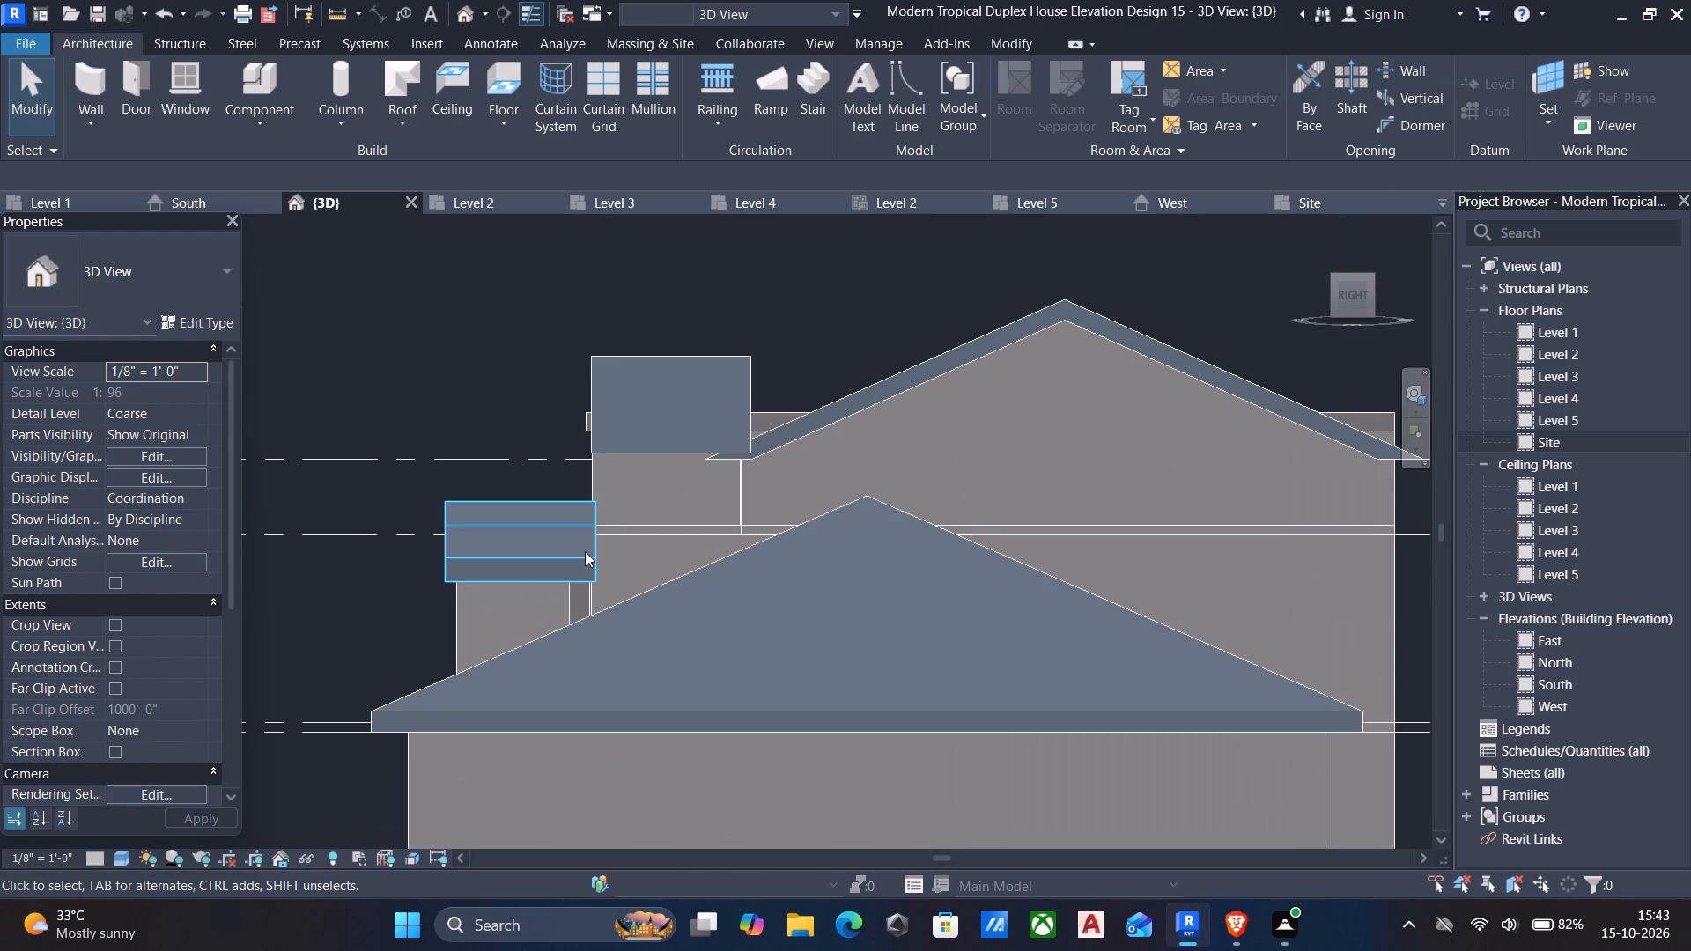
{"action": "left_click", "coordinate": [597, 540]}
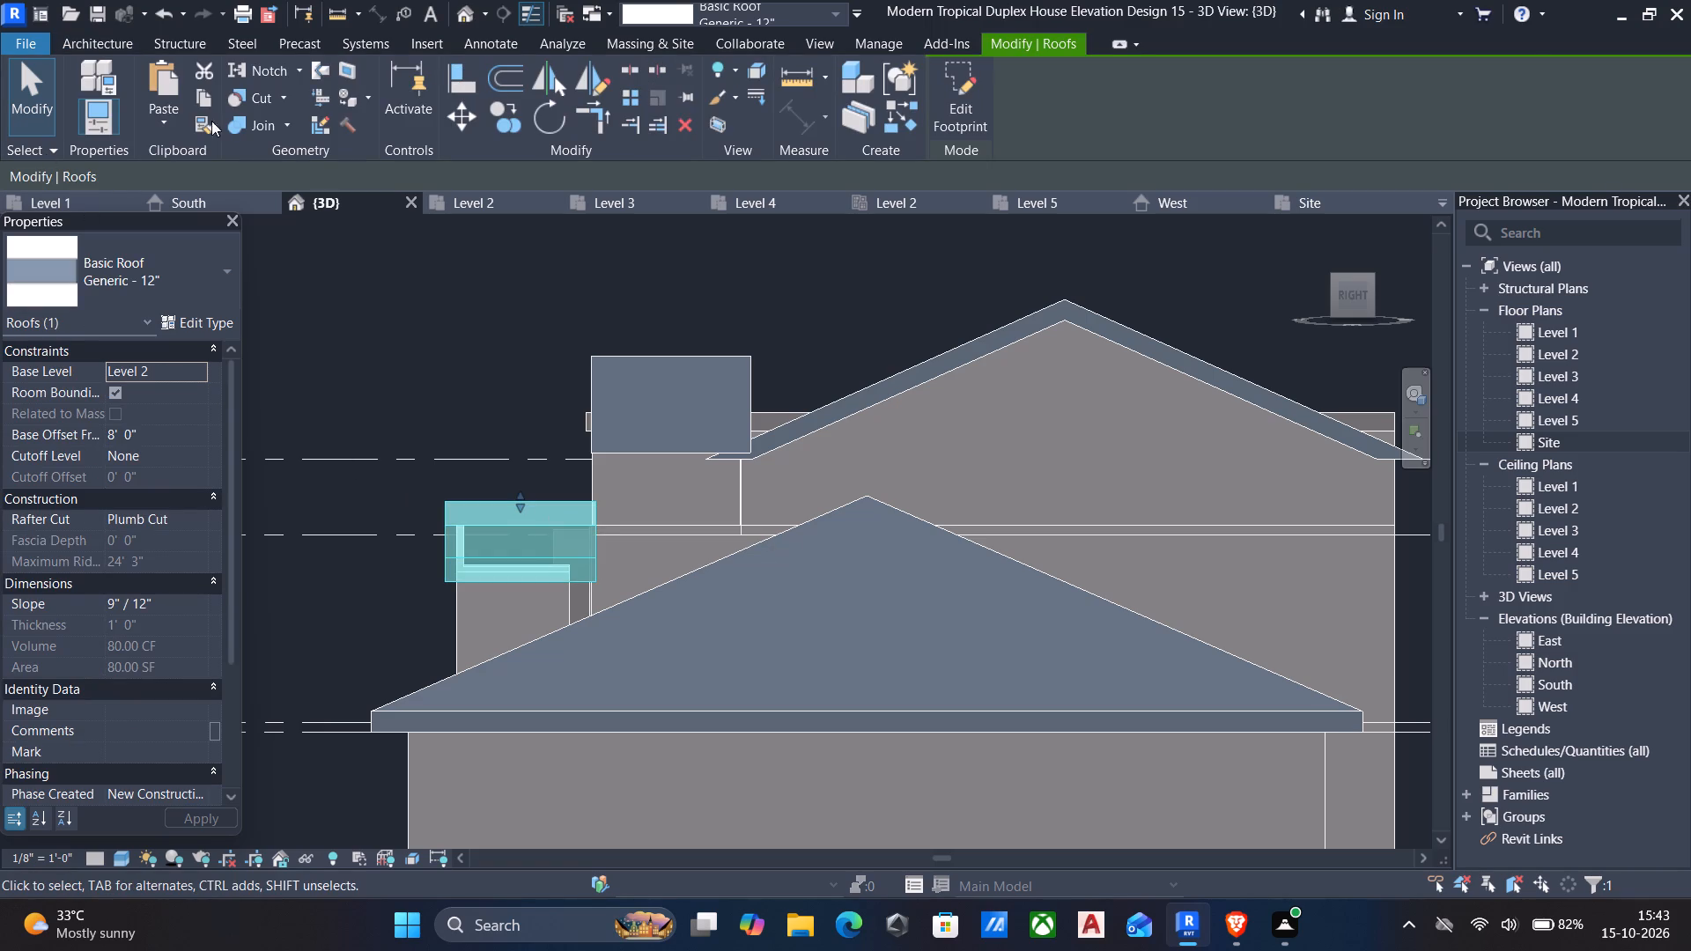
{"action": "left_click", "coordinate": [956, 99]}
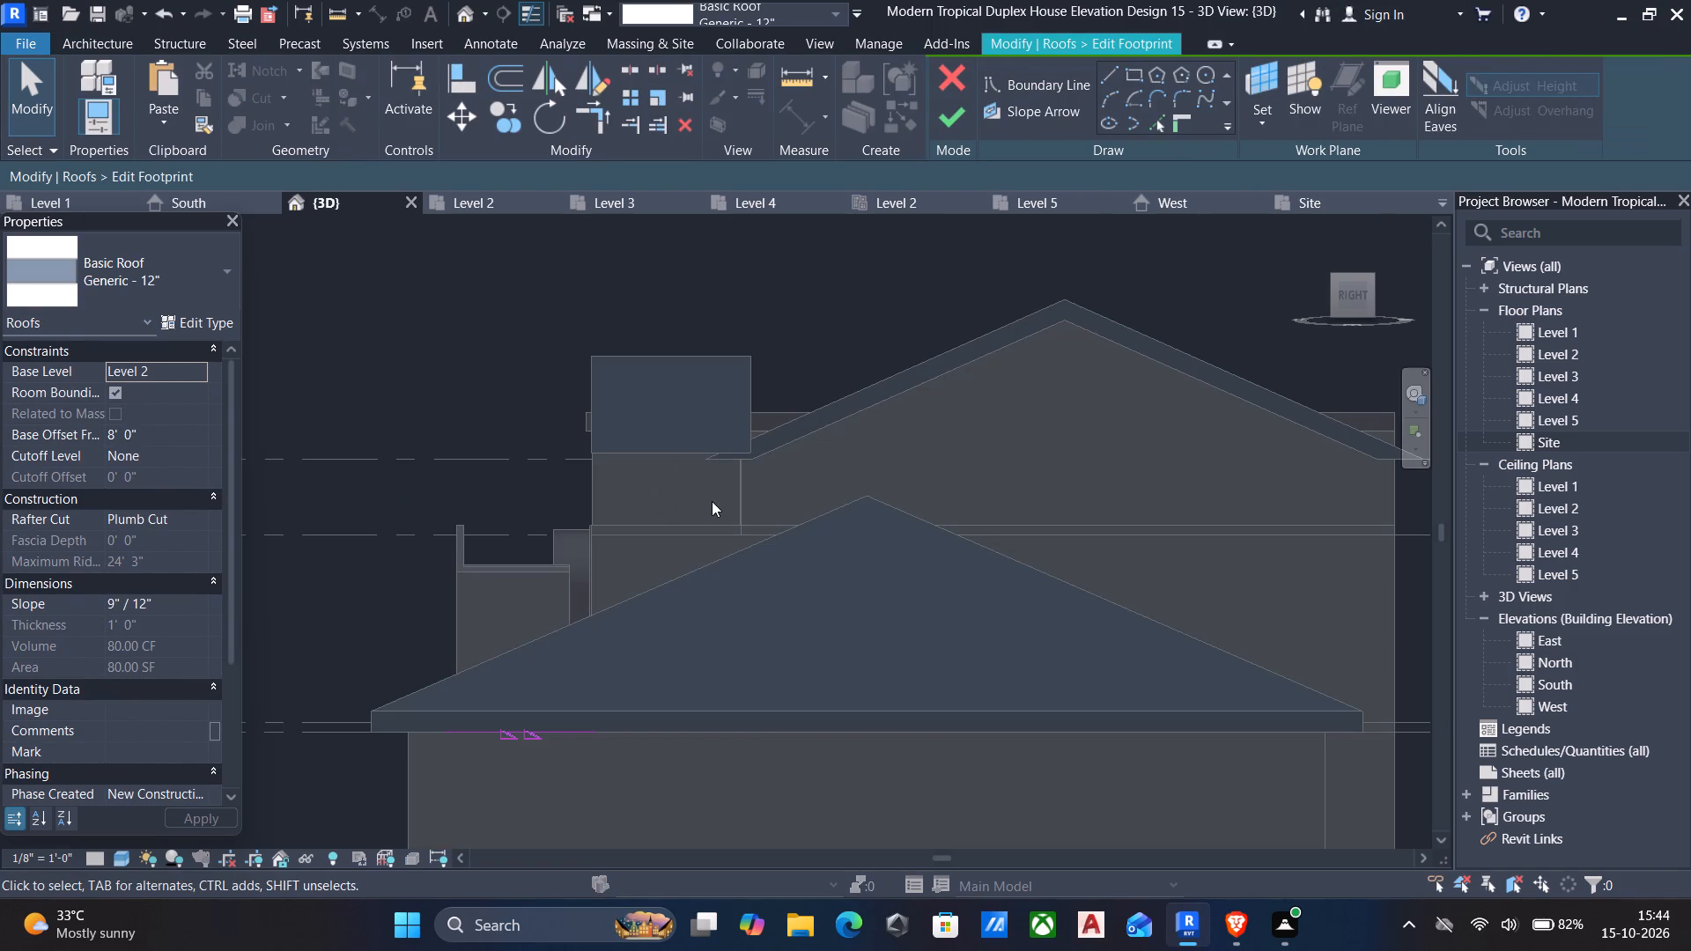
{"action": "middle_click_drag", "start_coordinate": [579, 756], "coordinate": [573, 679], "text": "shift"}
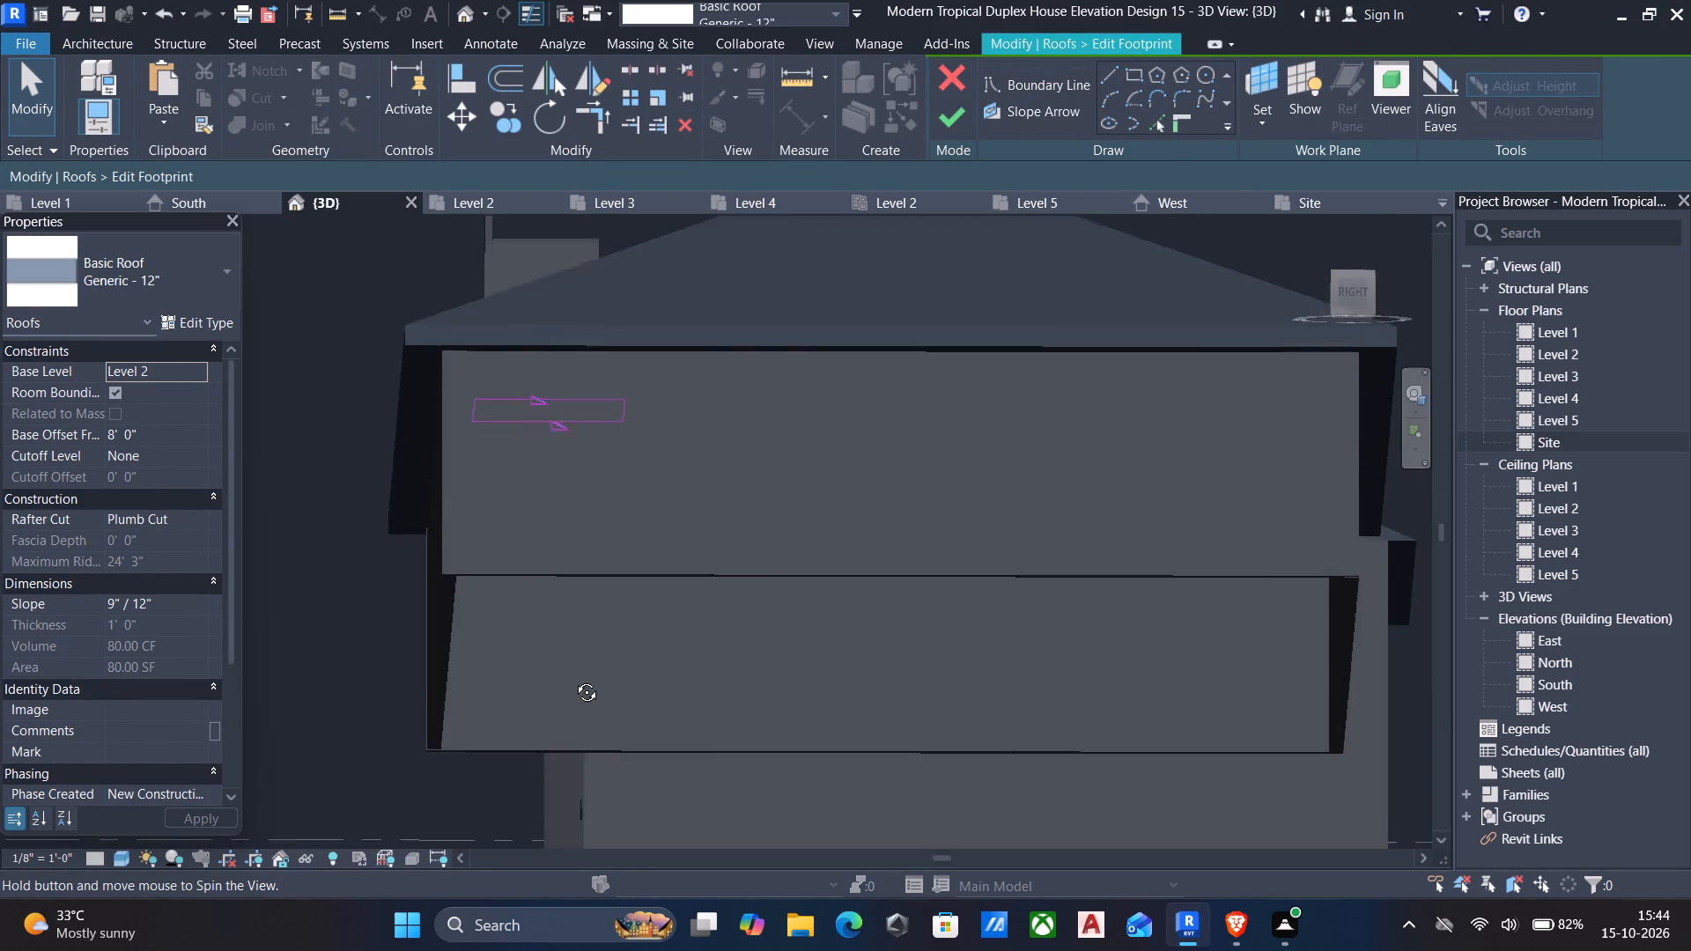
{"action": "middle_click_drag", "start_coordinate": [573, 679], "coordinate": [574, 739], "text": "shift"}
{"action": "left_click_drag", "start_coordinate": [500, 601], "coordinate": [528, 662]}
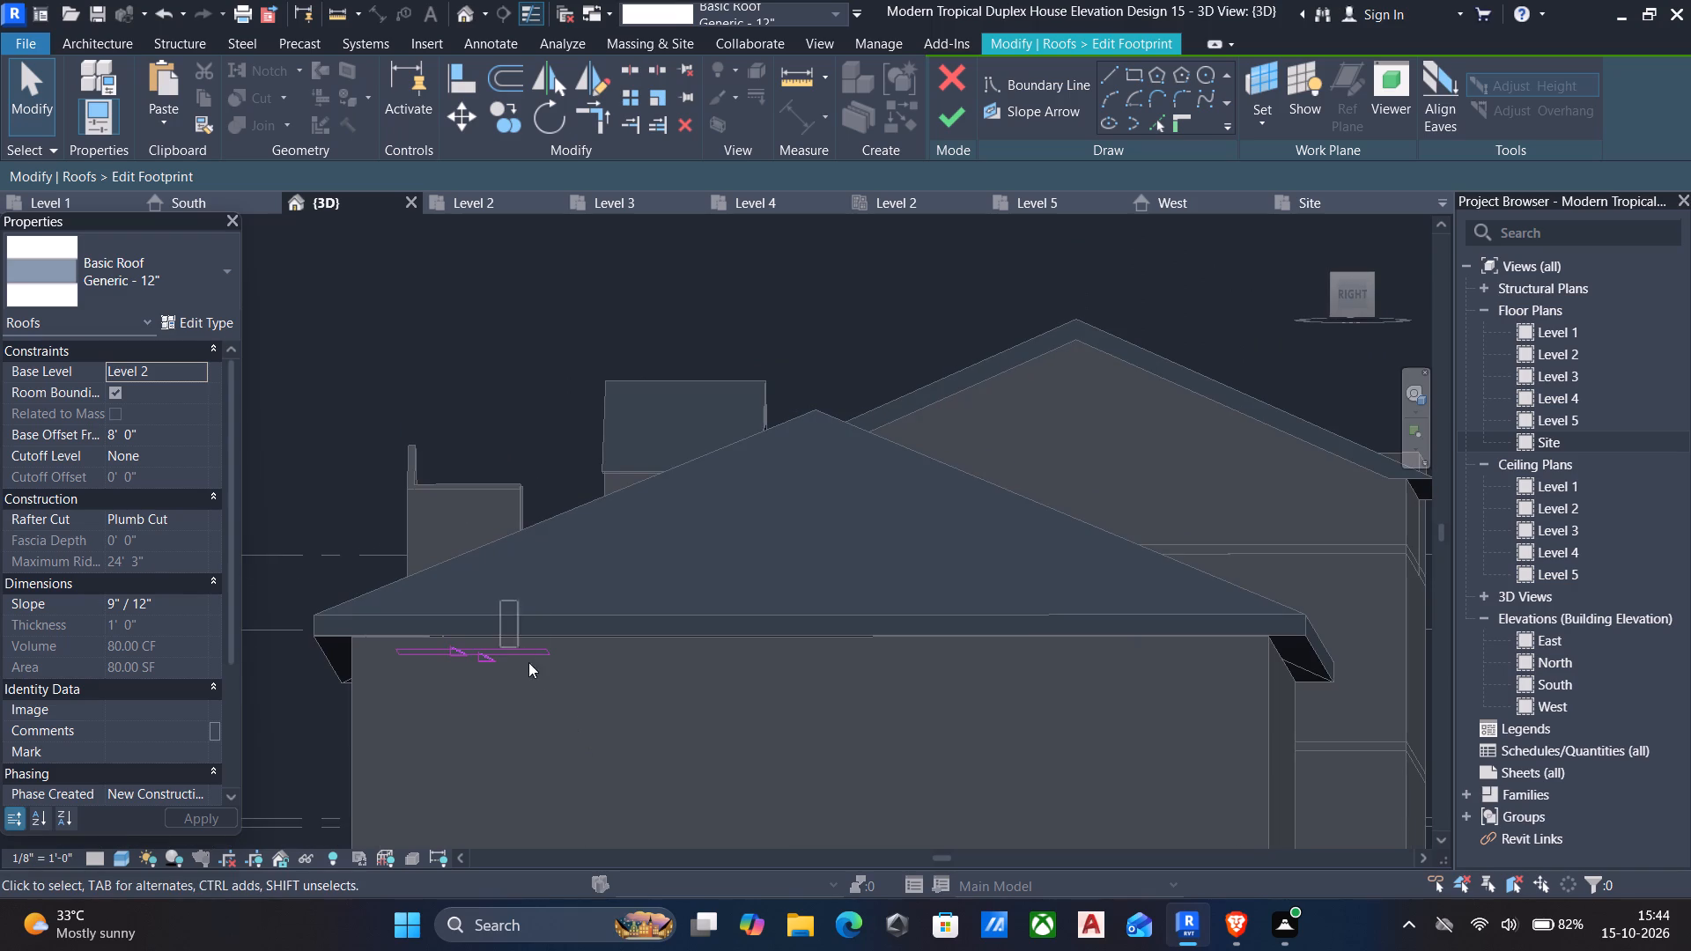
{"action": "left_click_drag", "start_coordinate": [528, 662], "coordinate": [602, 706]}
{"action": "key", "text": "Right"}
{"action": "key", "text": "Right"}
{"action": "key", "text": "Right"}
{"action": "key", "text": "Right"}
{"action": "key", "text": "Right"}
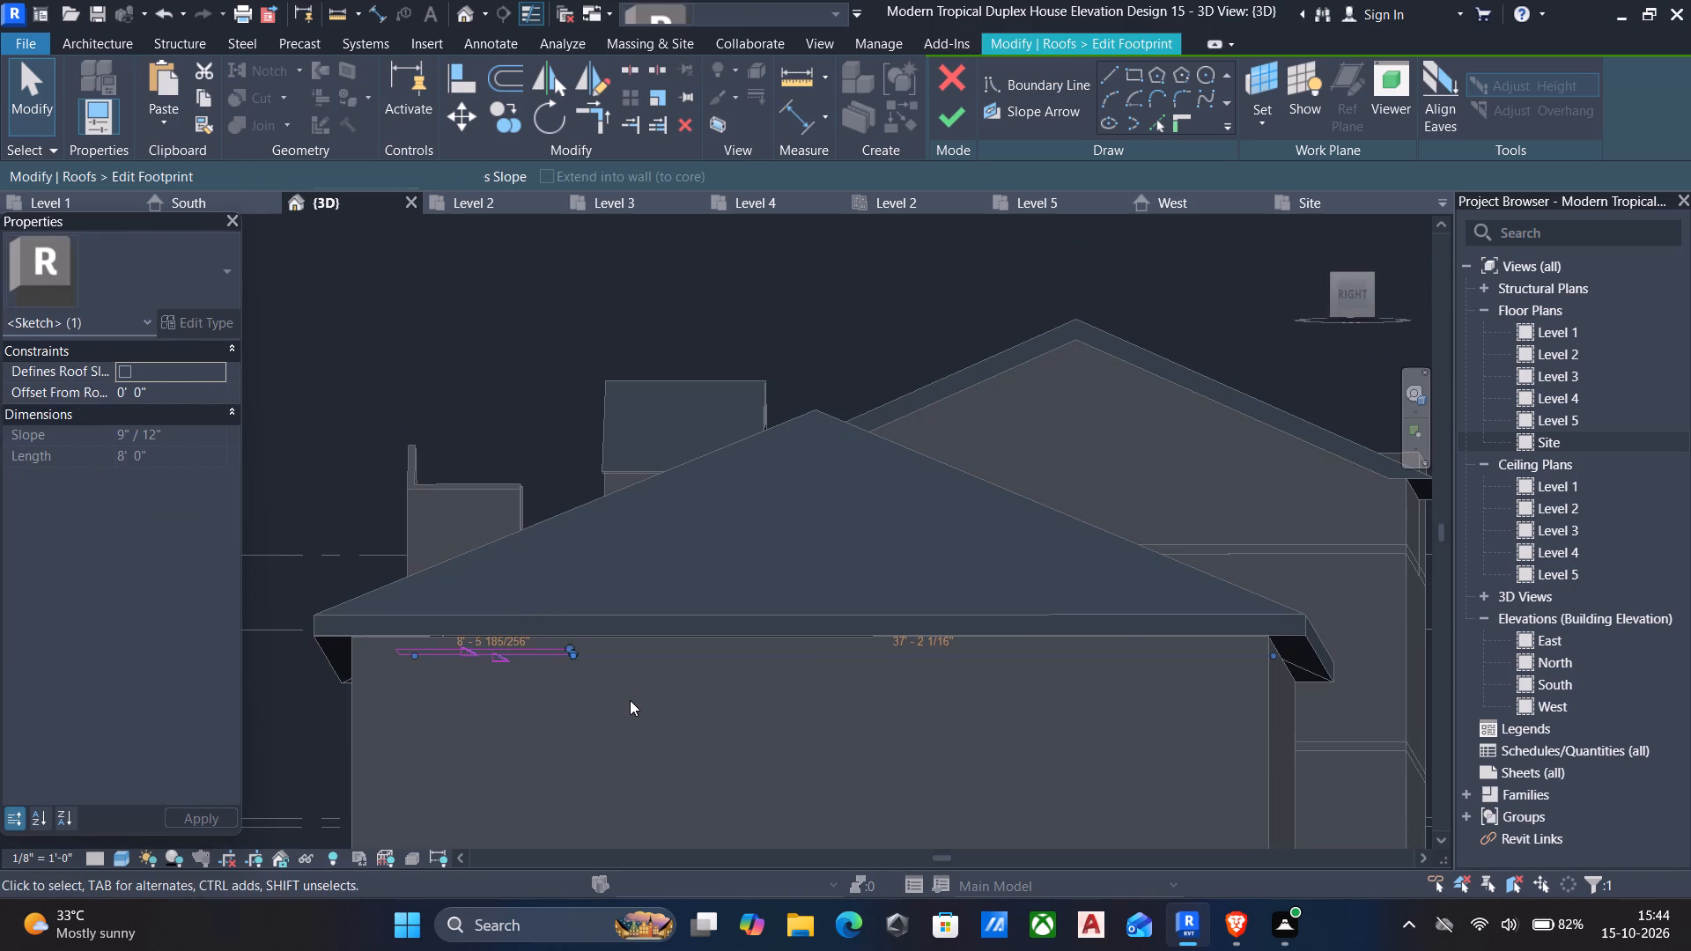
{"action": "key", "text": "Right"}
{"action": "key", "text": "Right"}
{"action": "key", "text": "Right"}
{"action": "key", "text": "Right"}
{"action": "key", "text": "Right"}
{"action": "key", "text": "Right"}
{"action": "key", "text": "Right"}
{"action": "key", "text": "Right"}
{"action": "key", "text": "Right"}
{"action": "key", "text": "Right"}
{"action": "key", "text": "Right"}
{"action": "key", "text": "Right"}
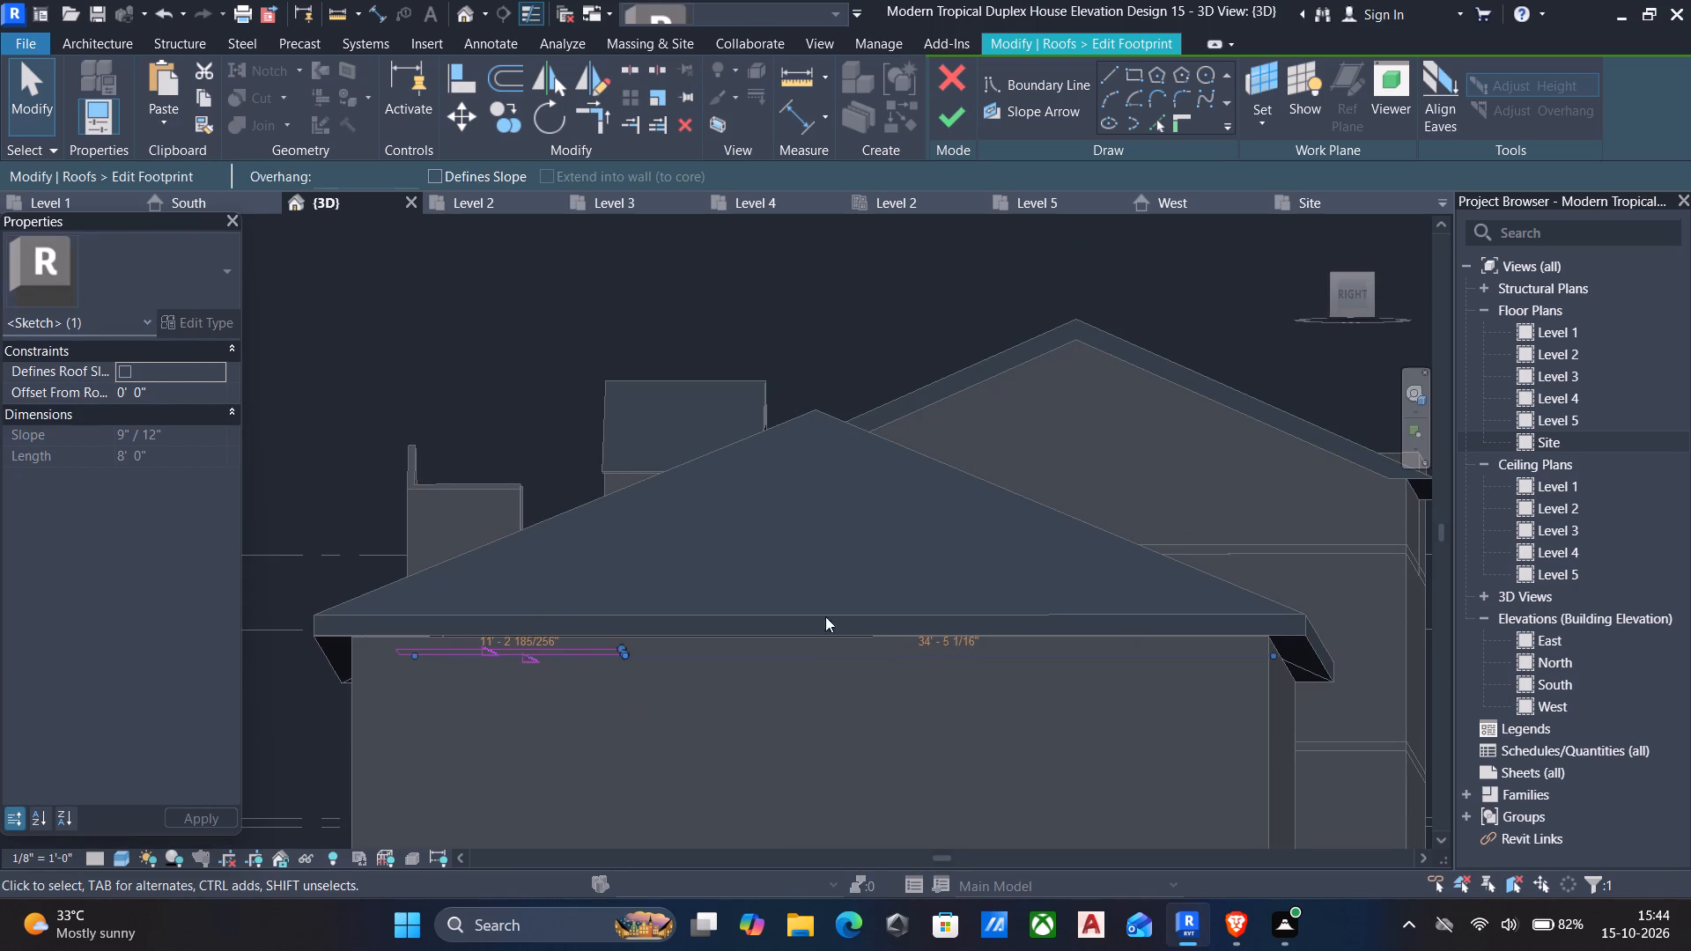
{"action": "left_click", "coordinate": [956, 116]}
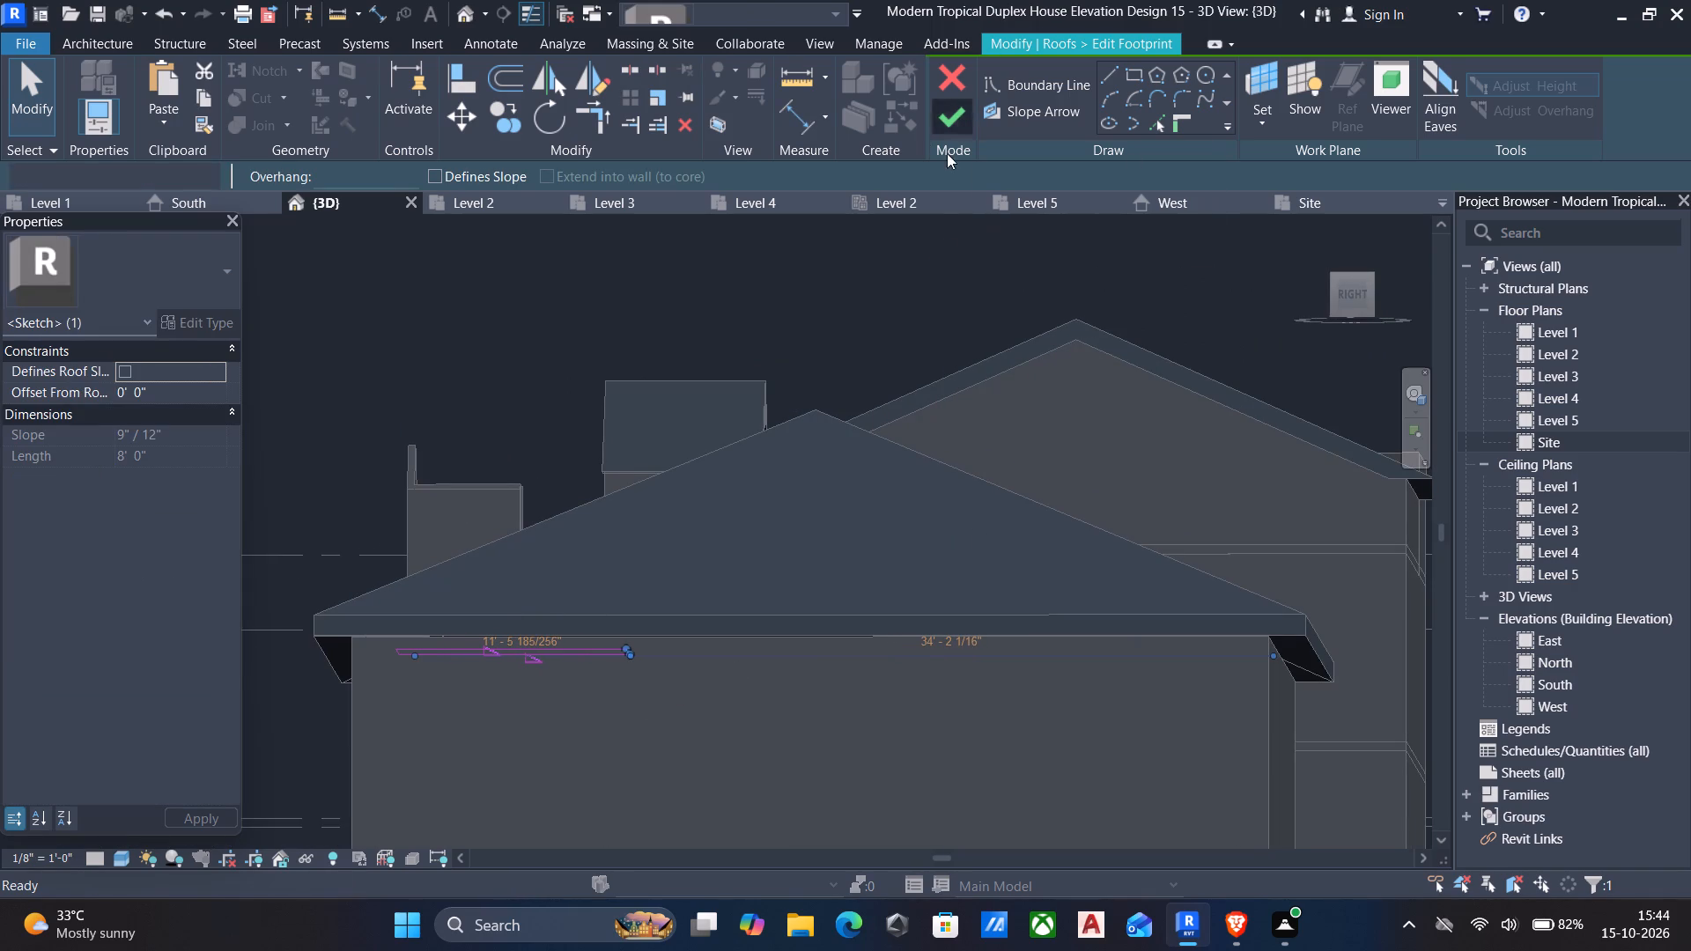
{"action": "left_click_drag", "start_coordinate": [1008, 527], "coordinate": [999, 540]}
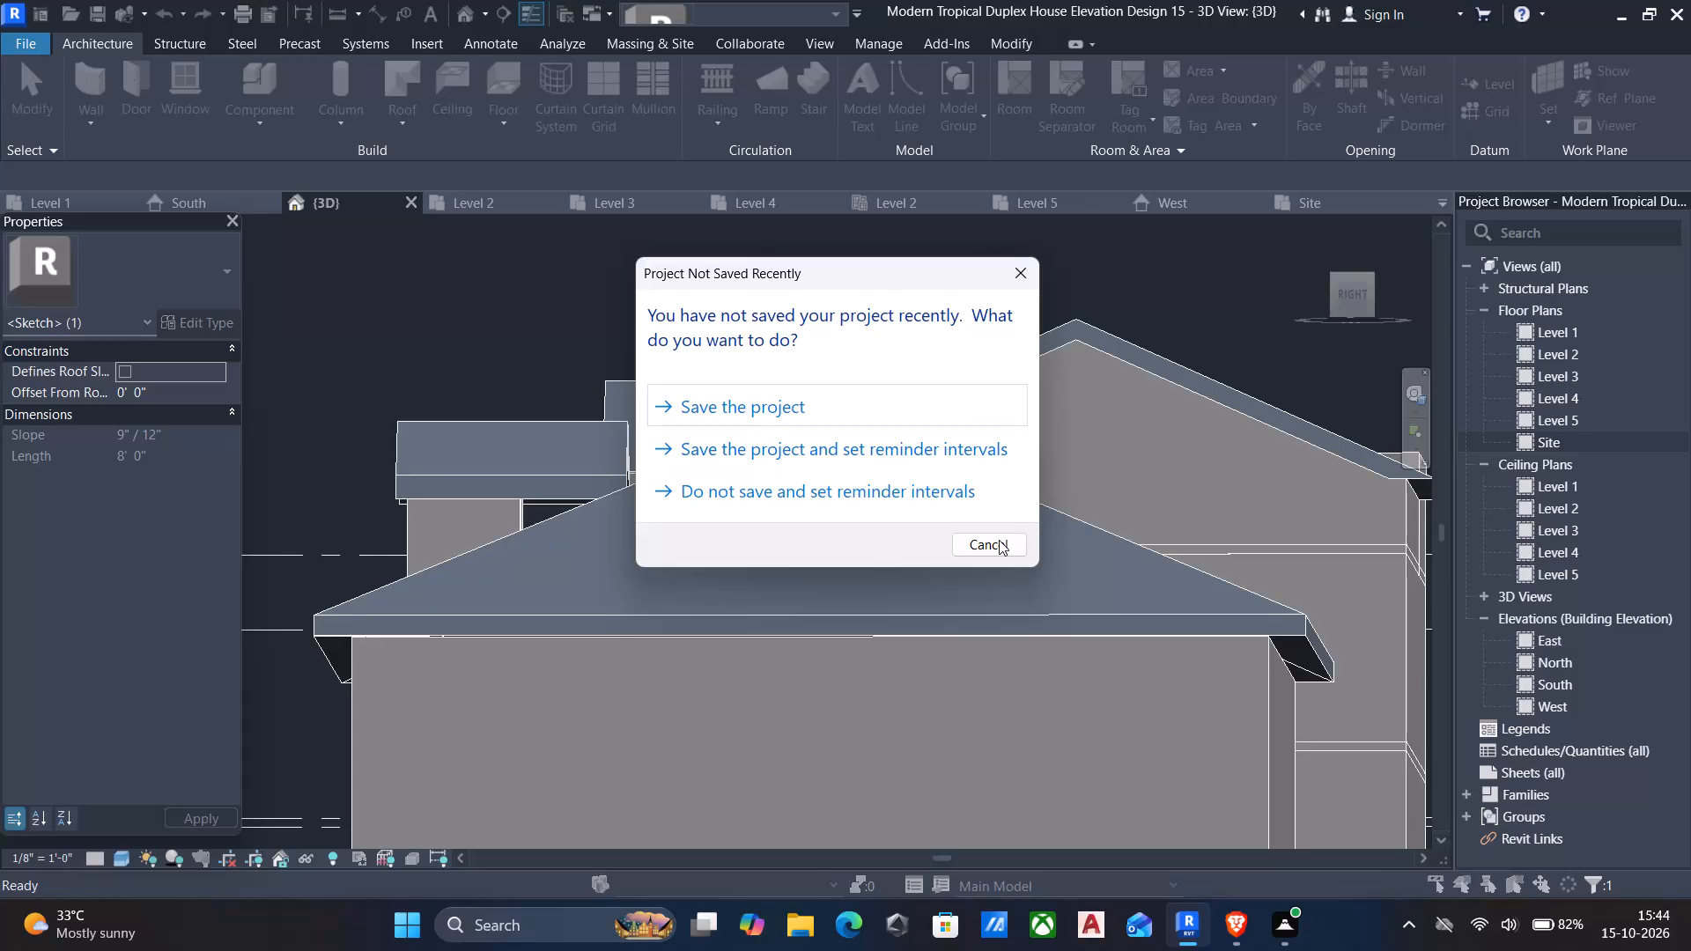
{"action": "left_click", "coordinate": [999, 541]}
{"action": "key", "text": "Escape"}
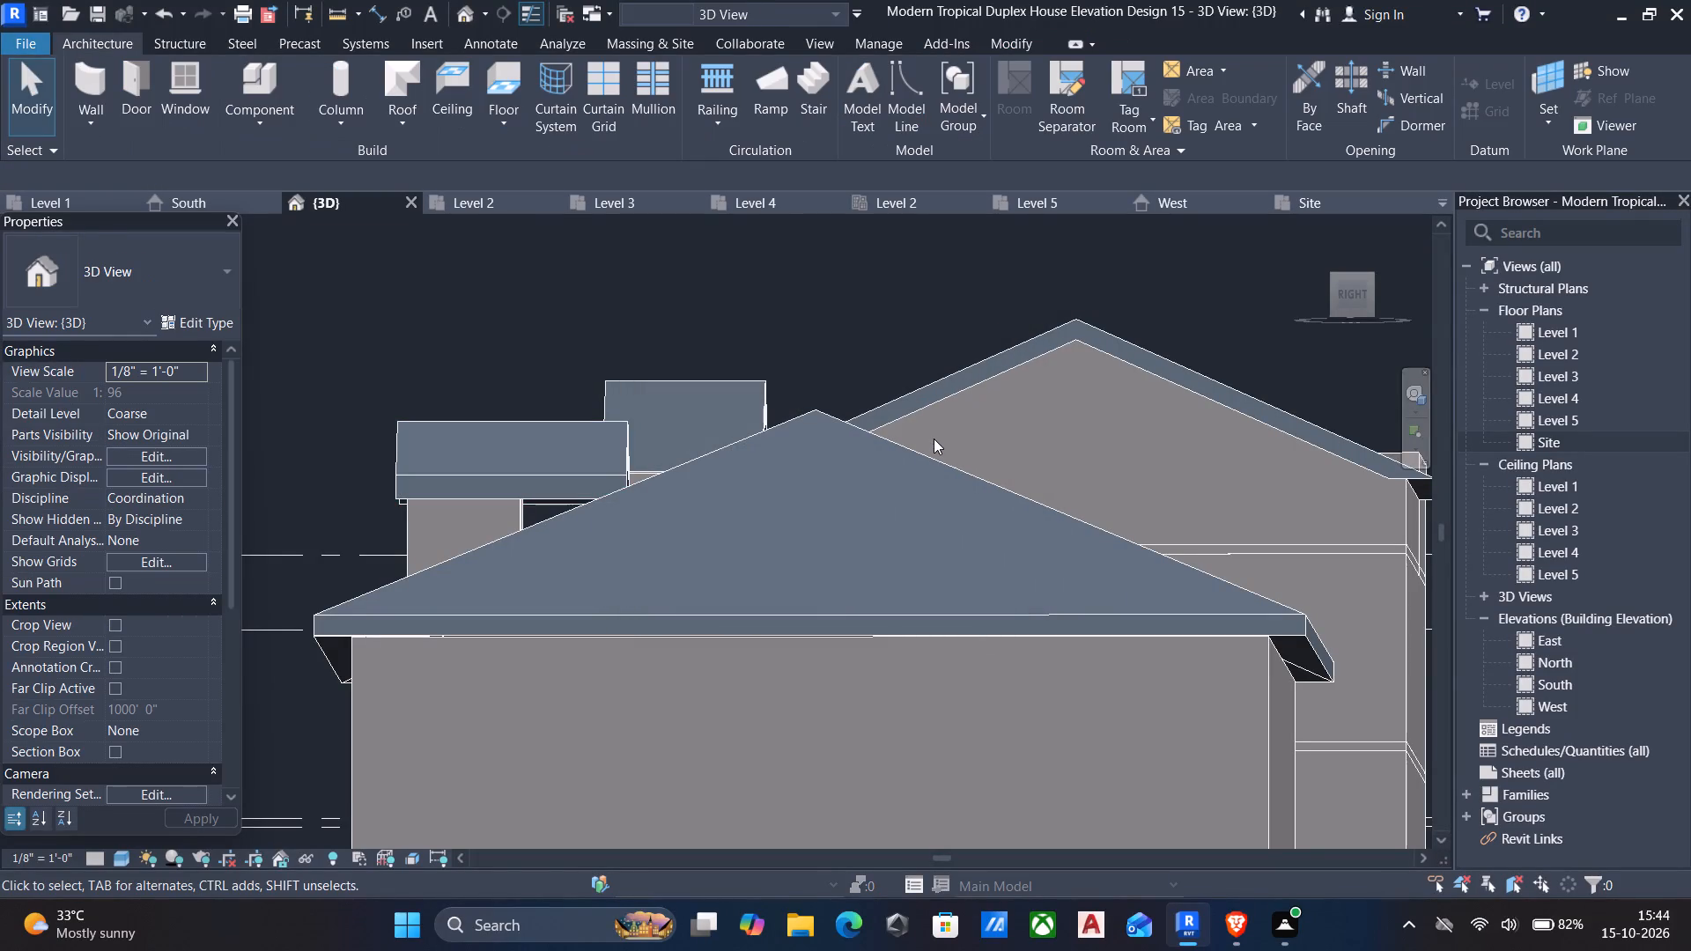
Join the rear edge of the small gable roof to the sloping face of the separate block's main roof.
{"action": "middle_click_drag", "start_coordinate": [934, 439], "coordinate": [998, 522]}
{"action": "scroll", "coordinate": [1011, 517], "scroll_direction": "down", "scroll_amount": 4}
{"action": "middle_click_drag", "start_coordinate": [1015, 495], "coordinate": [919, 320]}
{"action": "middle_click_drag", "start_coordinate": [1017, 468], "coordinate": [946, 470], "text": "shift"}
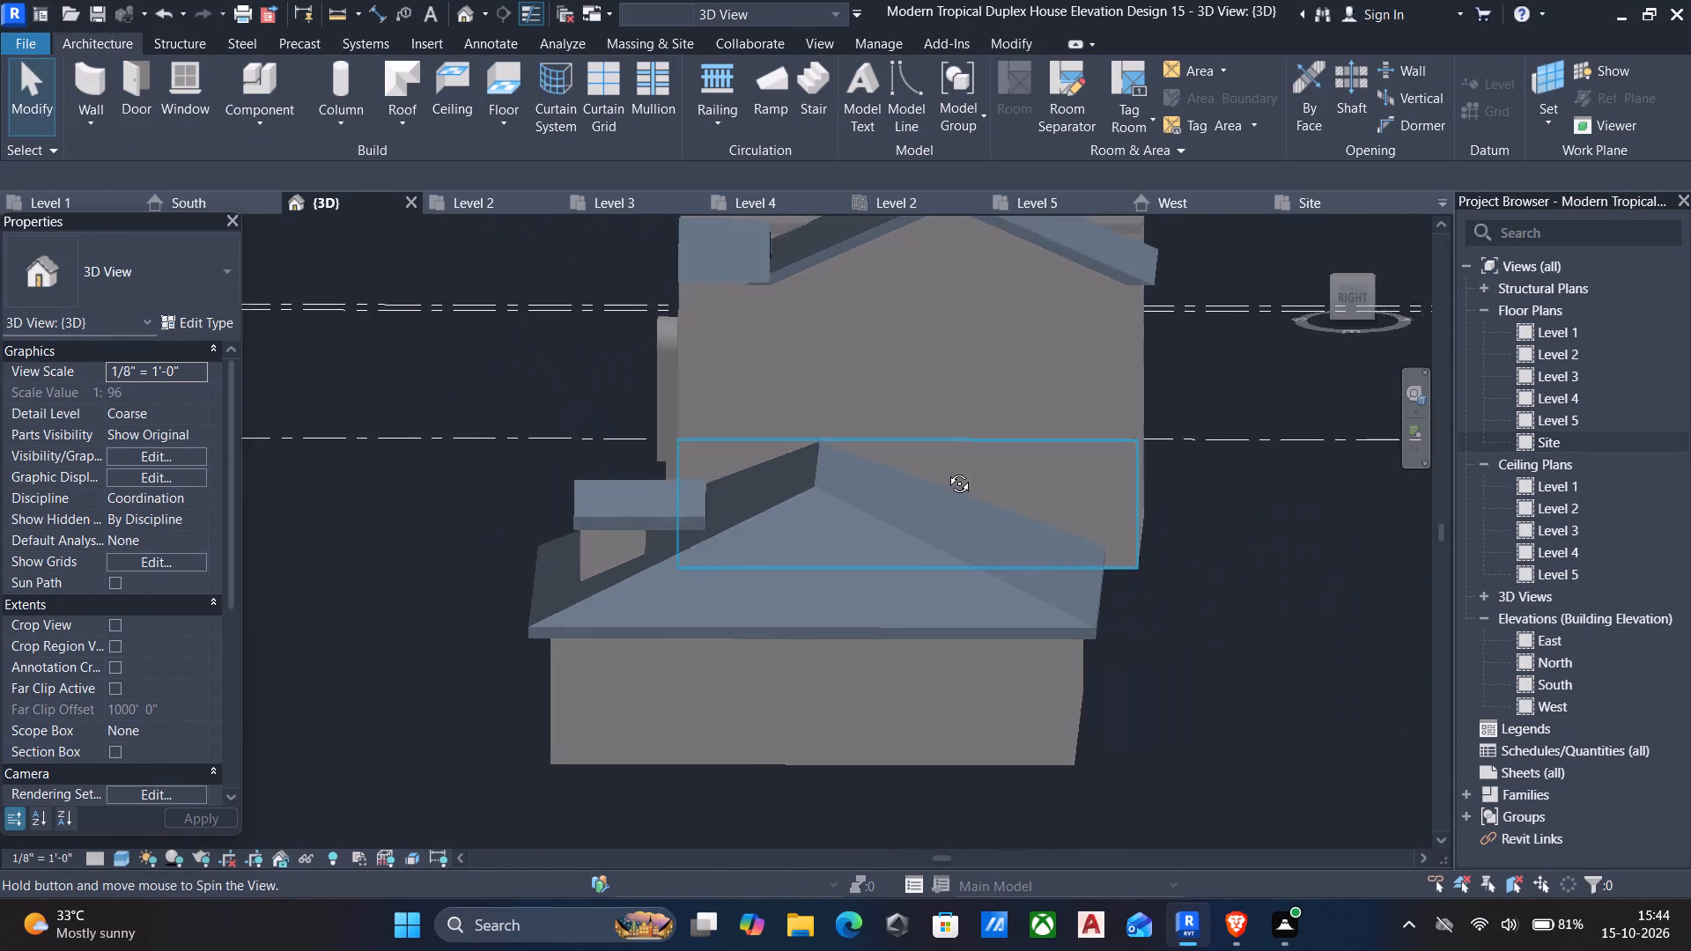
{"action": "middle_click_drag", "start_coordinate": [946, 470], "coordinate": [936, 479], "text": "shift"}
{"action": "middle_click_drag", "start_coordinate": [956, 502], "coordinate": [966, 542], "text": "shift"}
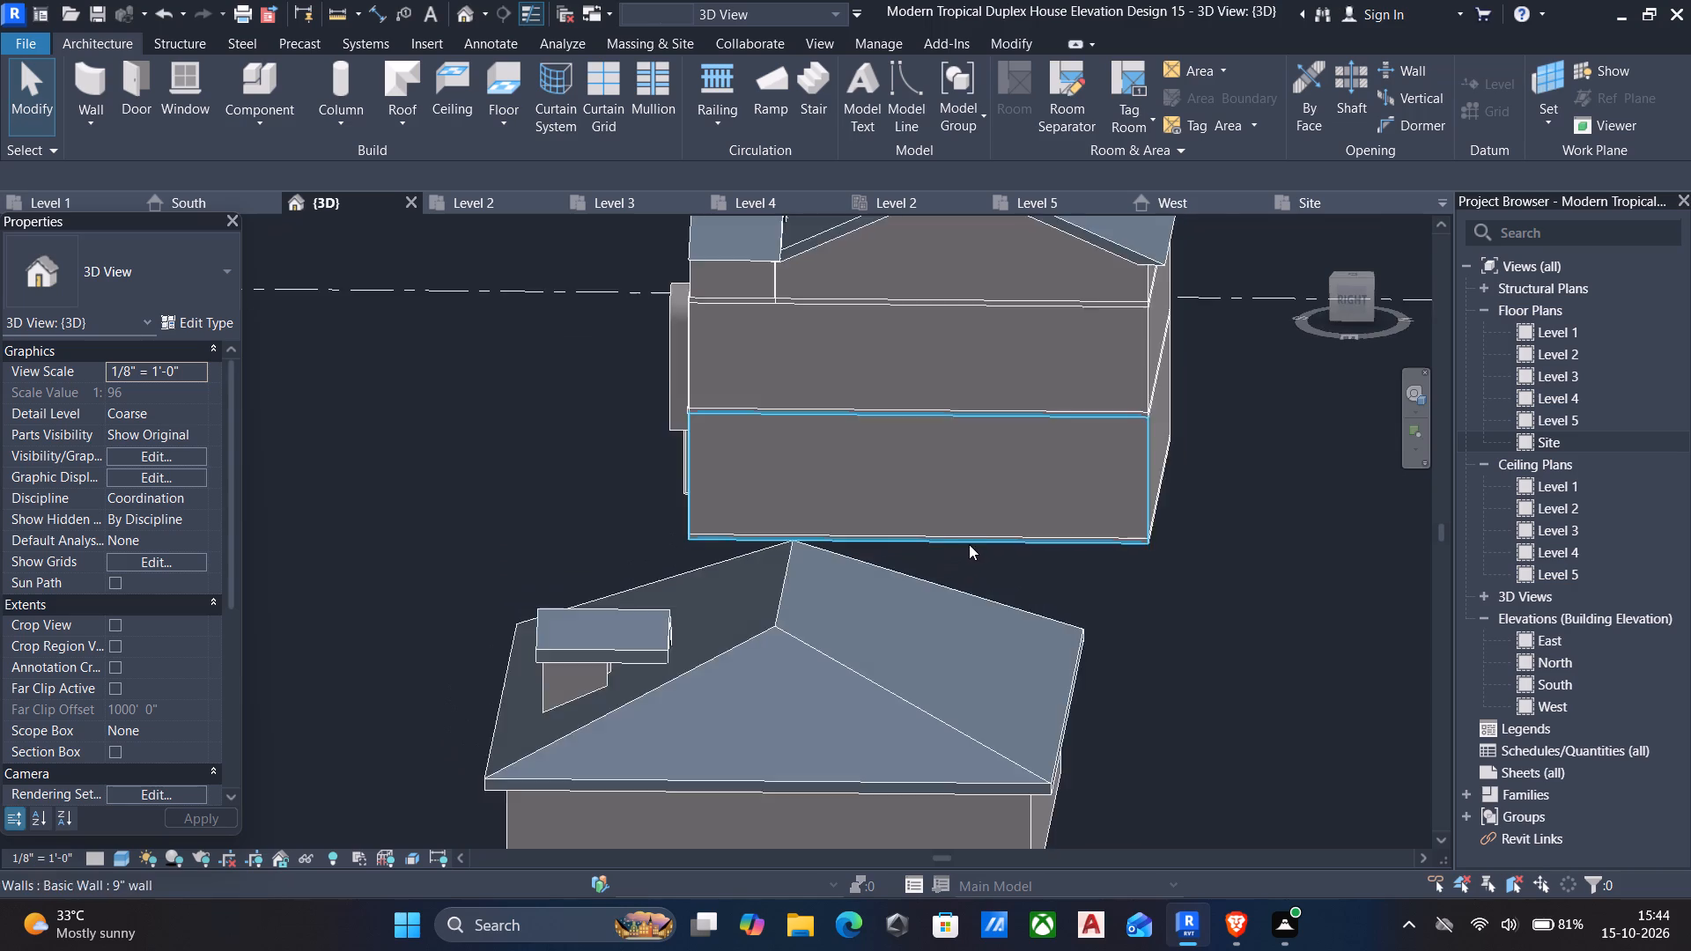
{"action": "middle_click_drag", "start_coordinate": [971, 543], "coordinate": [1010, 409]}
{"action": "type", "text": "li"}
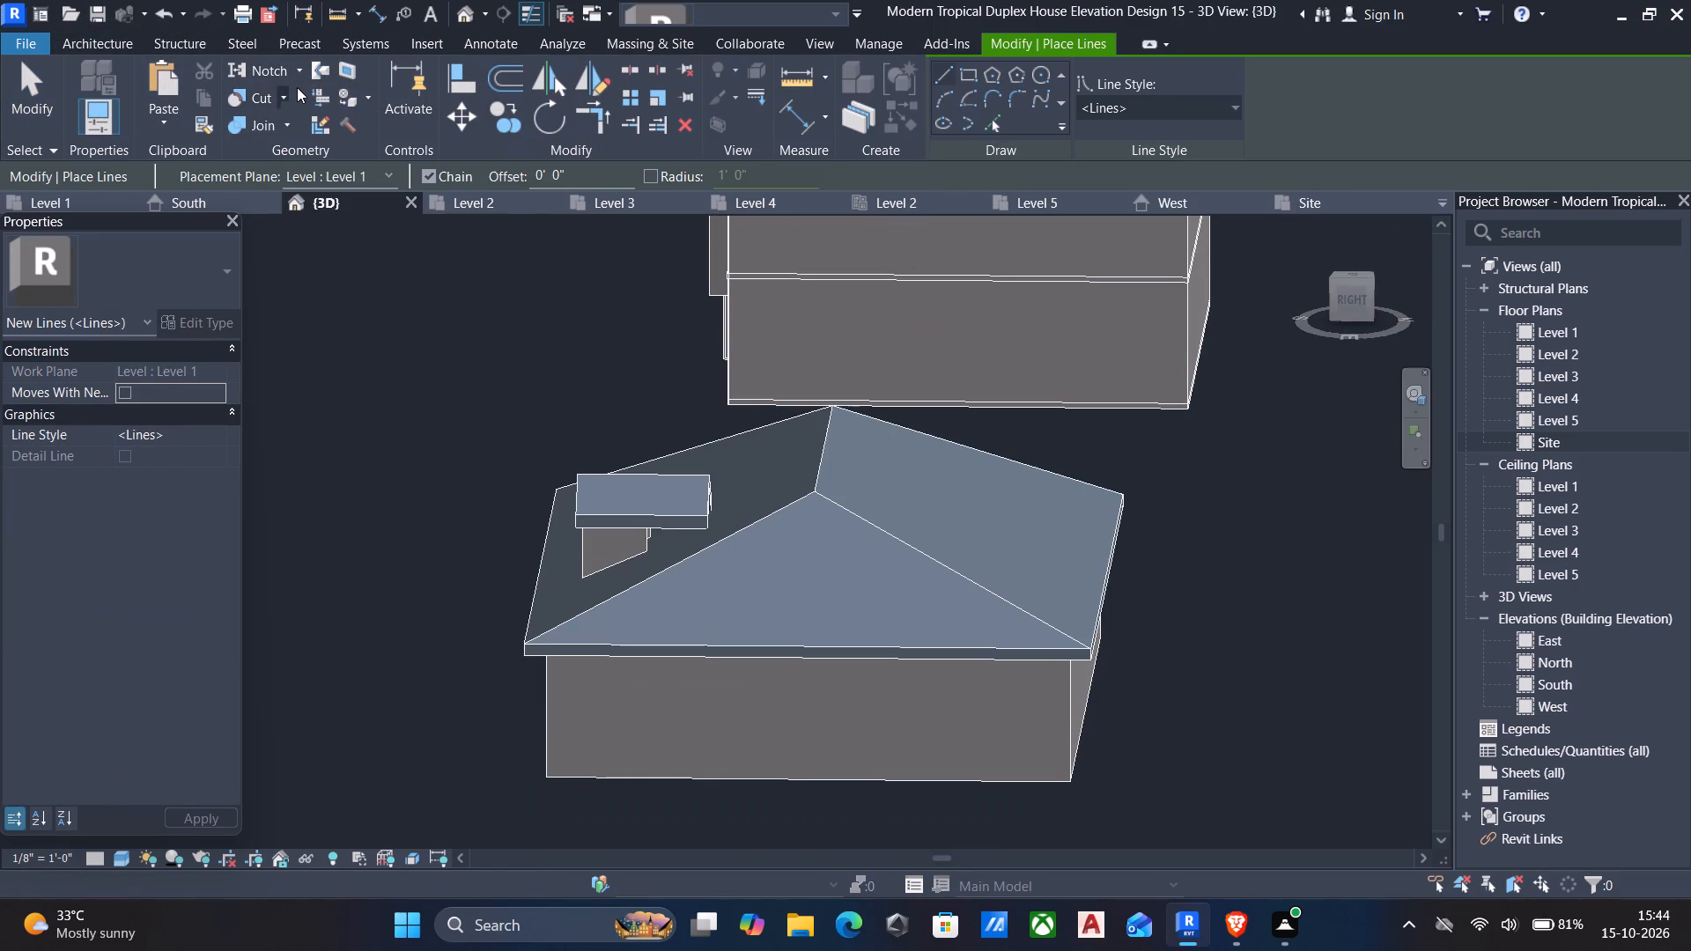
{"action": "left_click", "coordinate": [320, 74]}
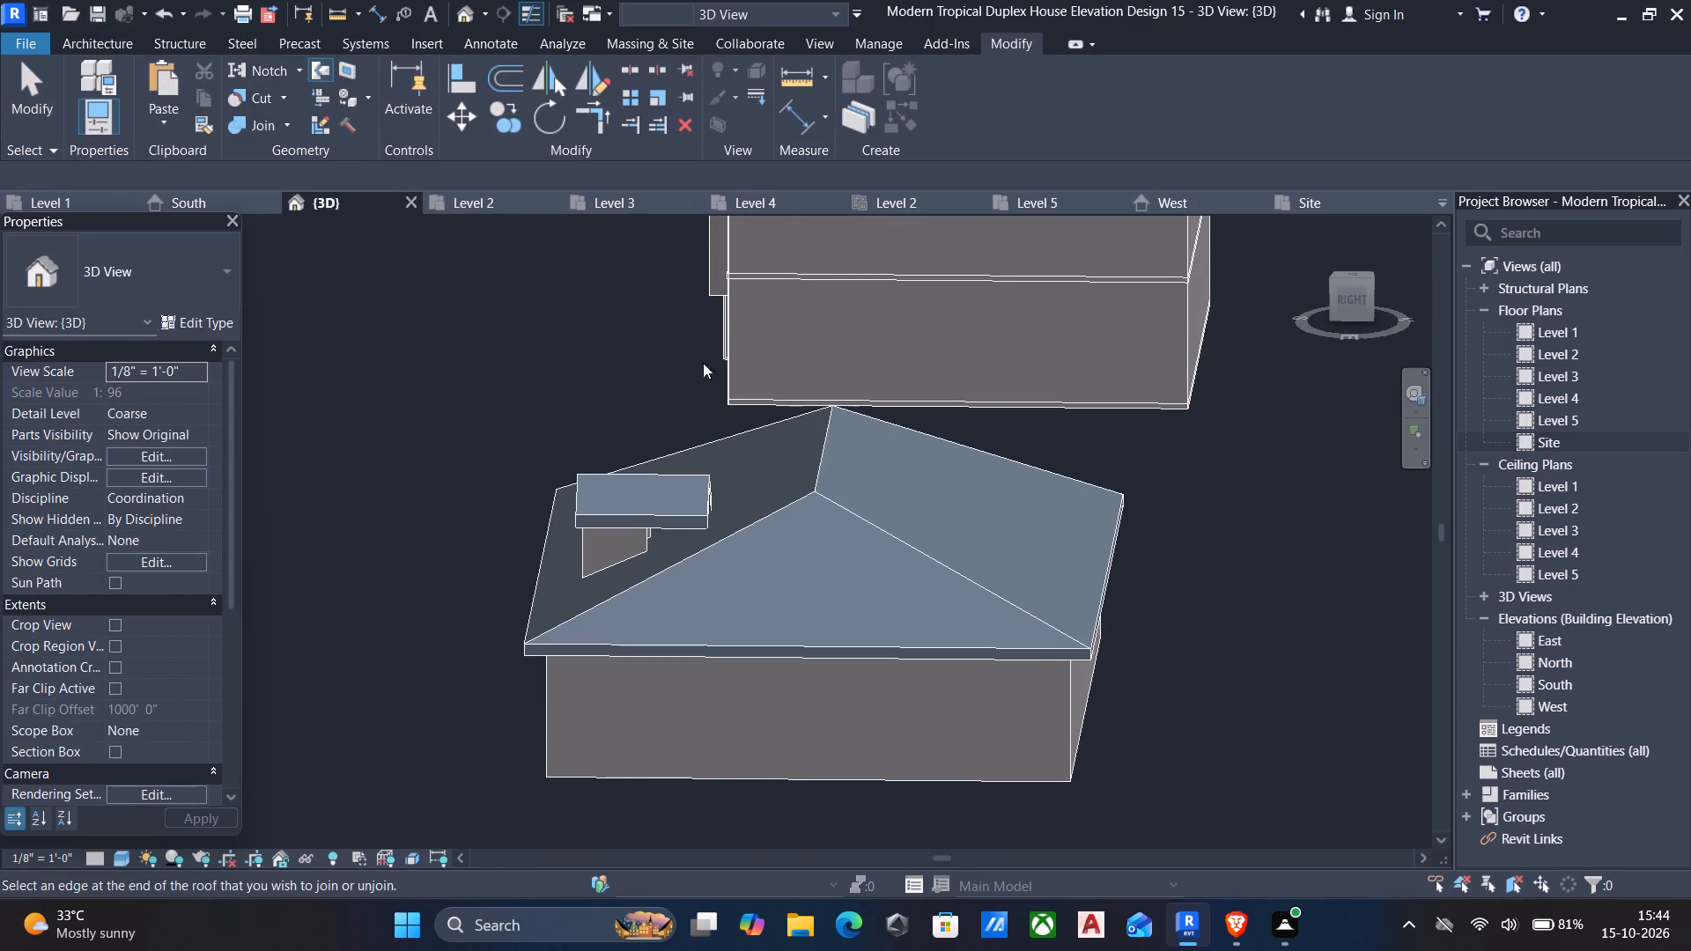
{"action": "scroll", "coordinate": [713, 507], "scroll_direction": "up", "scroll_amount": 4}
{"action": "left_click", "coordinate": [704, 499]}
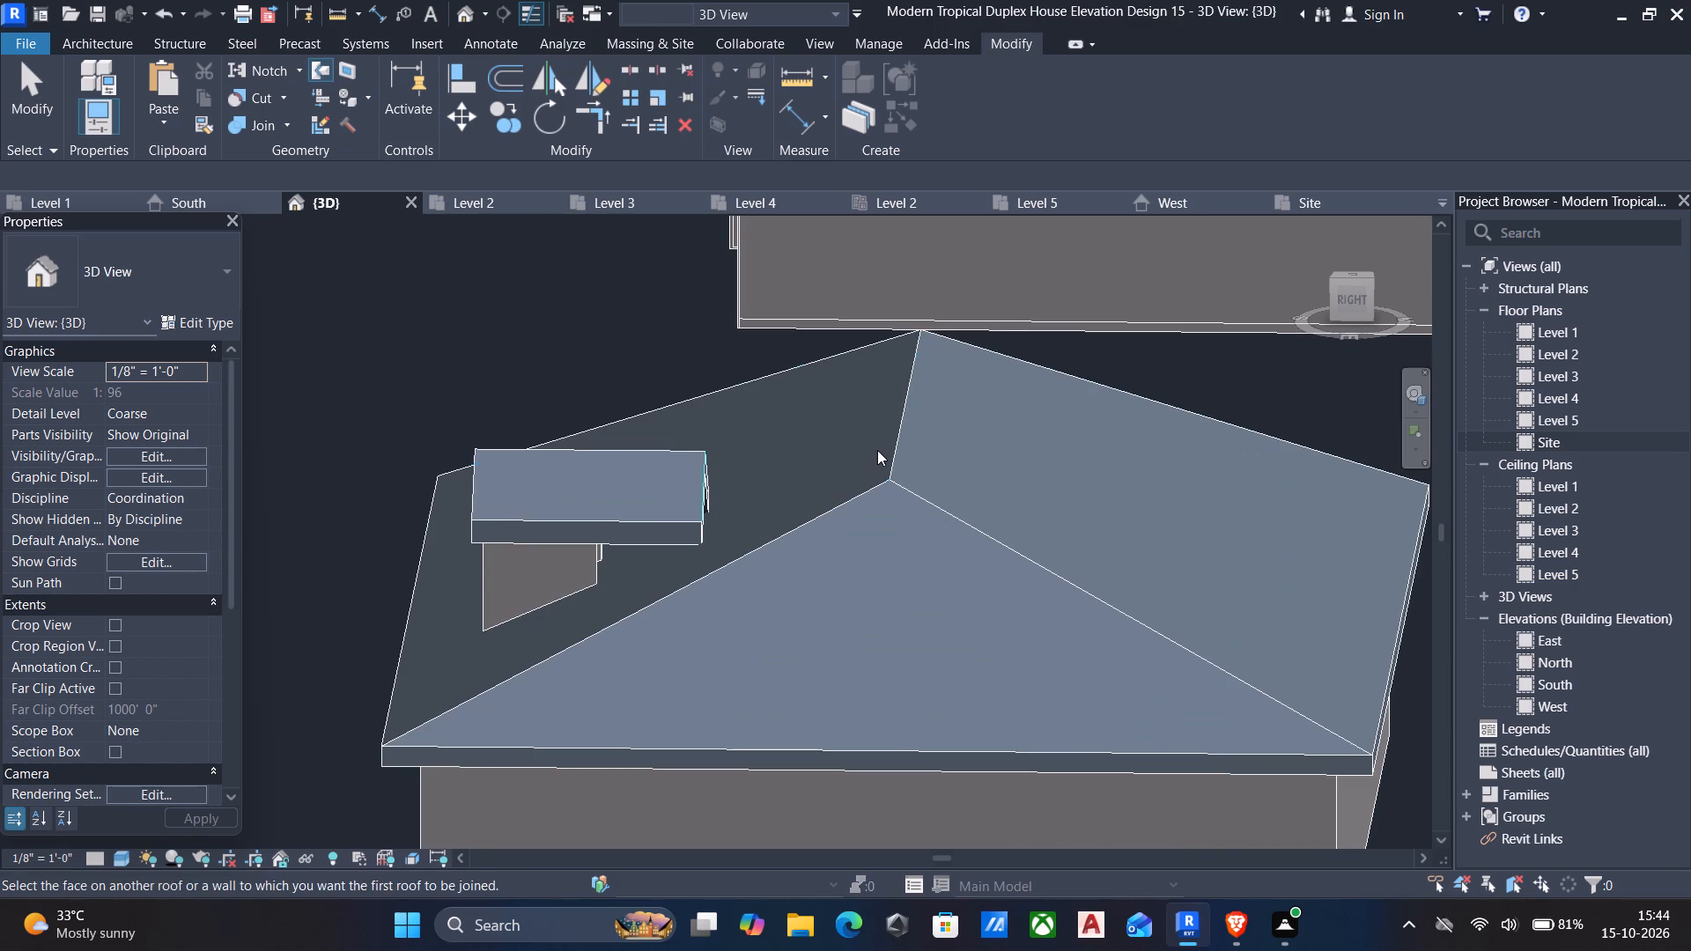
{"action": "left_click", "coordinate": [898, 445]}
{"action": "key", "text": "Escape"}
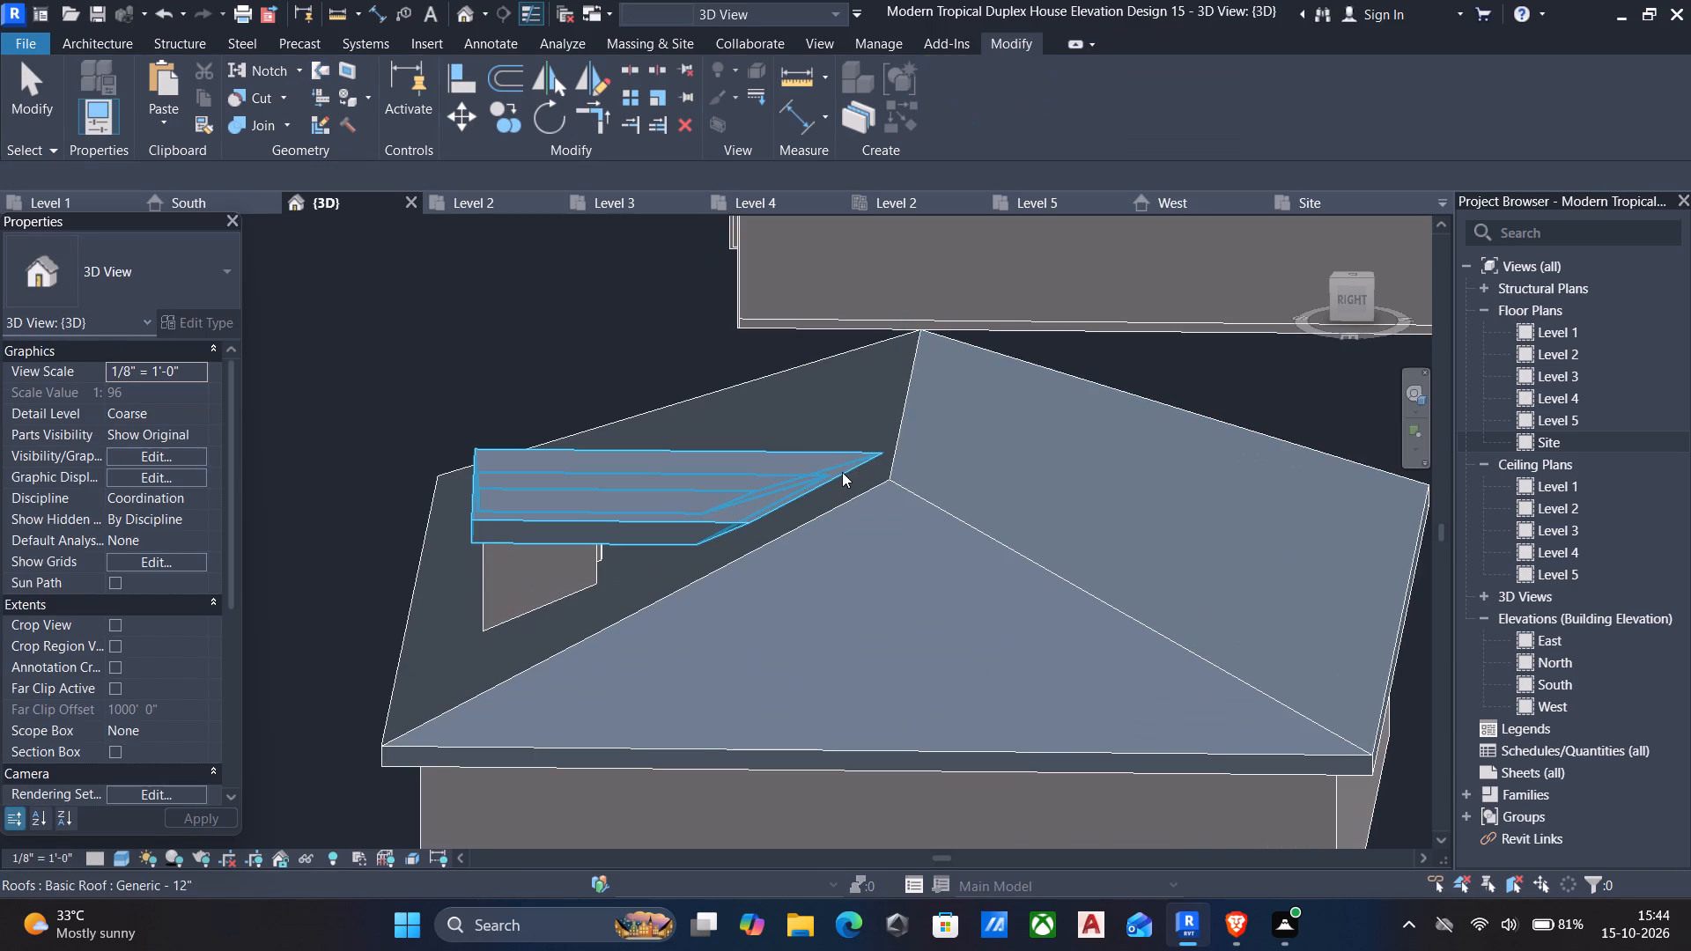
Select the three 4.5" dormer walls together and shift them back beneath the small gable roof, toward the main roof's ridge.
{"action": "middle_click_drag", "start_coordinate": [780, 496], "coordinate": [815, 492], "text": "shift"}
{"action": "scroll", "coordinate": [780, 496], "scroll_direction": "down", "scroll_amount": 1, "text": "shift"}
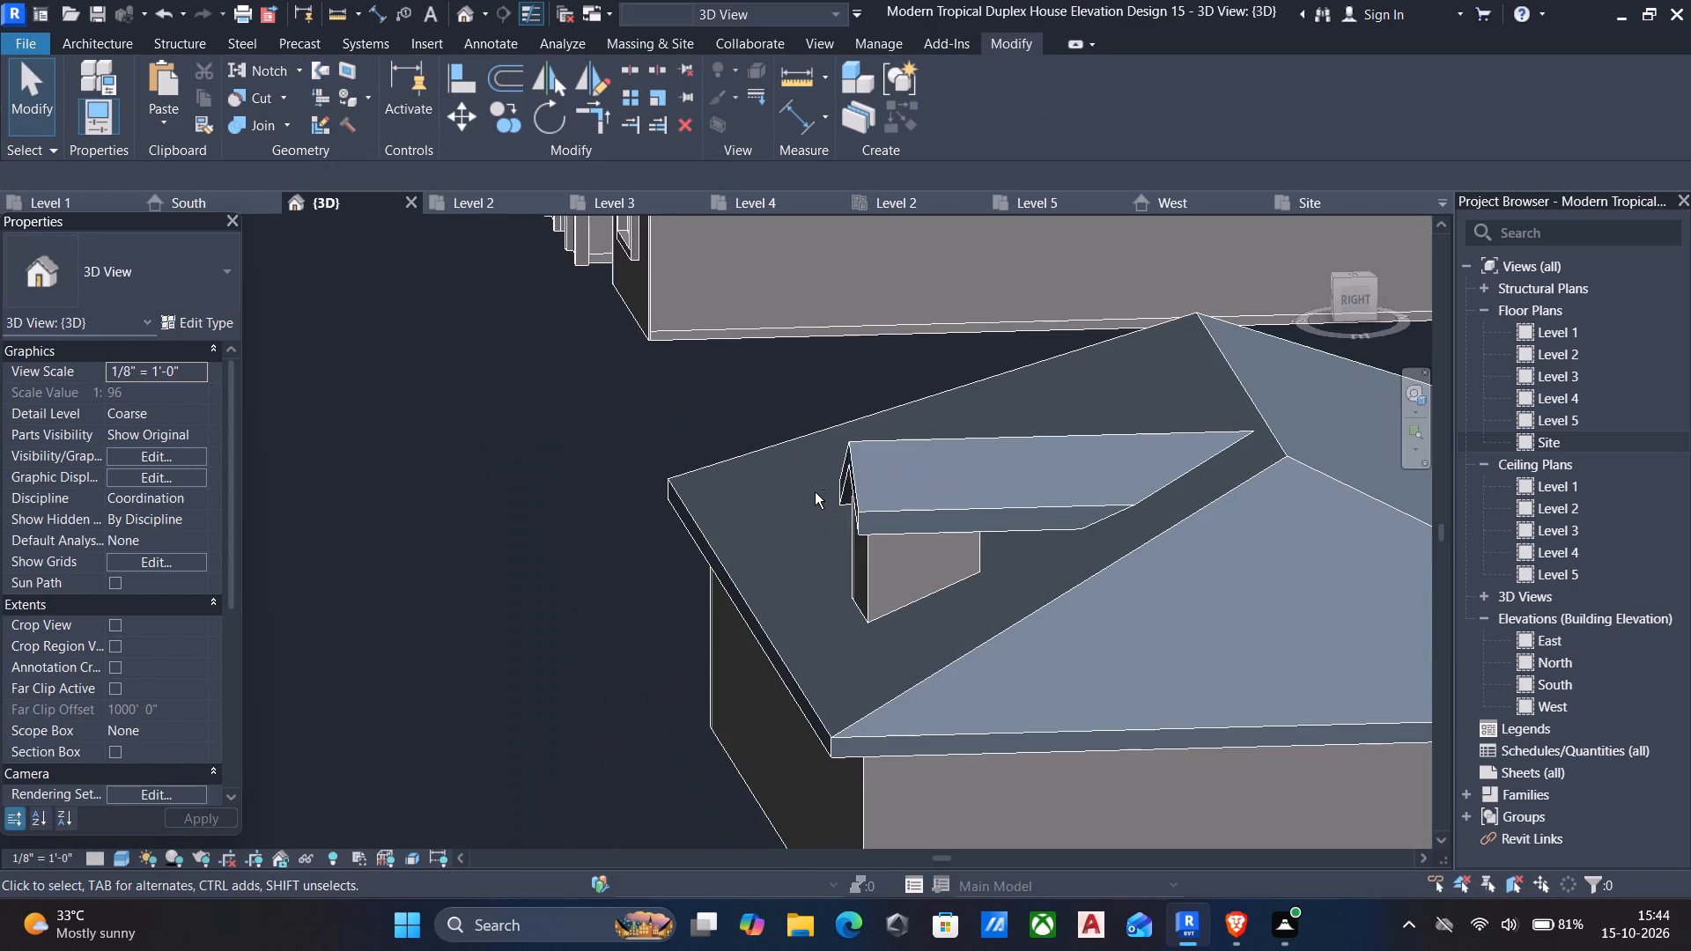
{"action": "key", "text": "Escape"}
{"action": "scroll", "coordinate": [860, 490], "scroll_direction": "up", "scroll_amount": 4}
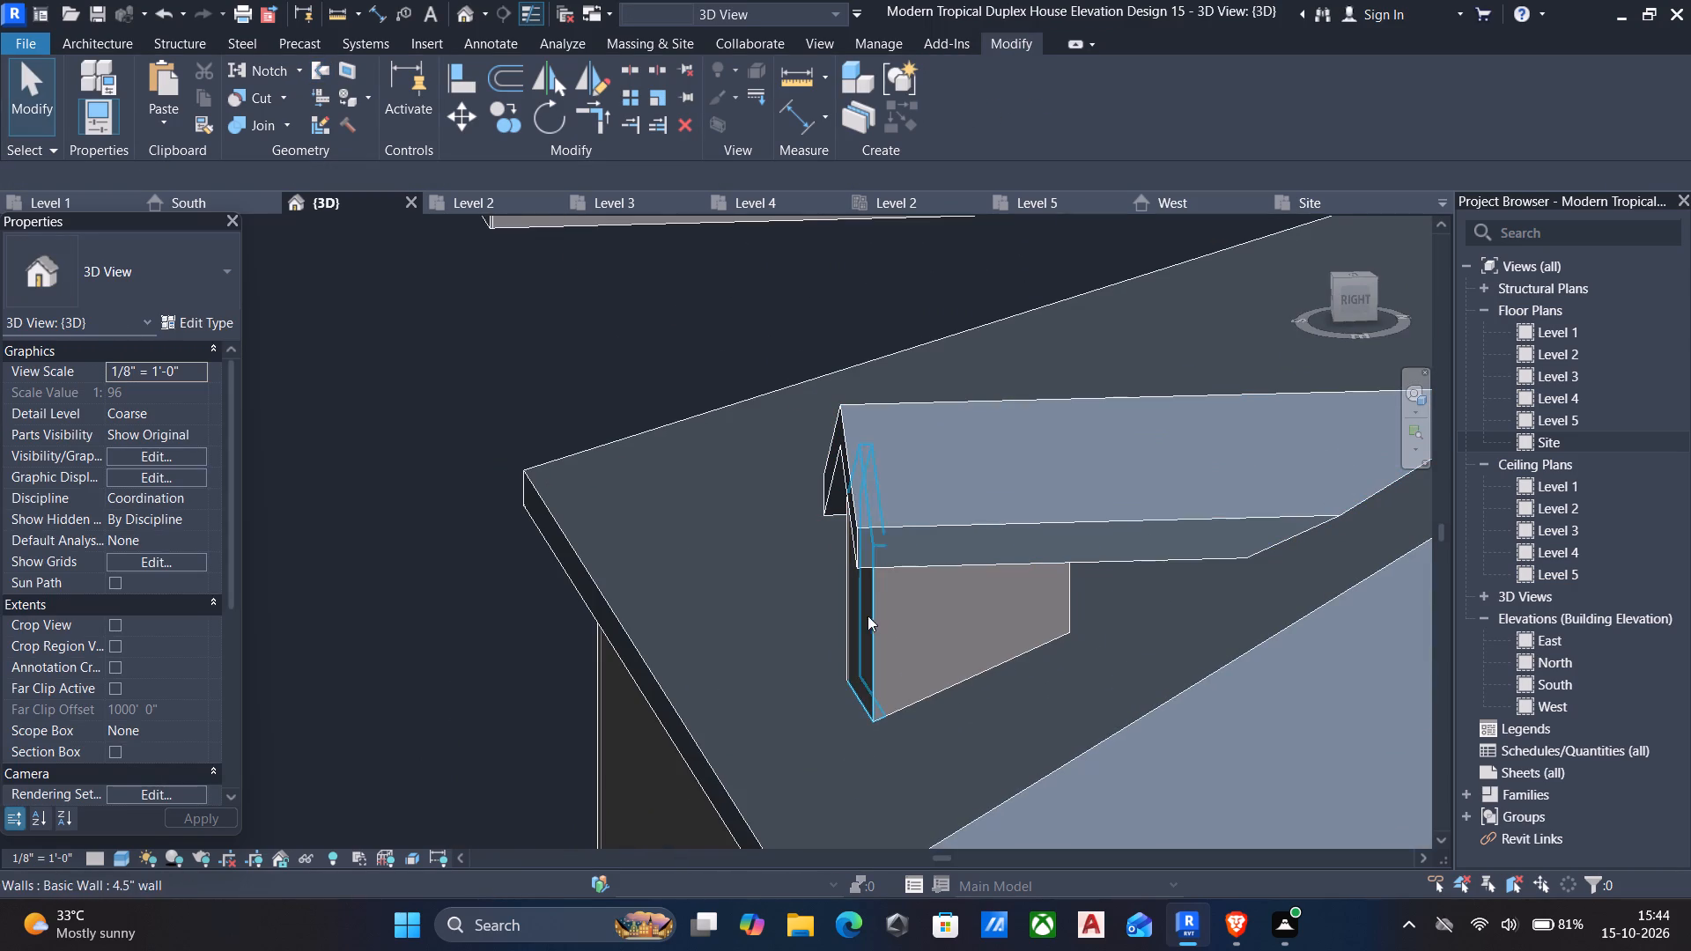
{"action": "left_click_drag", "start_coordinate": [970, 616], "coordinate": [819, 563]}
{"action": "key", "text": "Escape"}
{"action": "scroll", "coordinate": [879, 604], "scroll_direction": "down", "scroll_amount": 1}
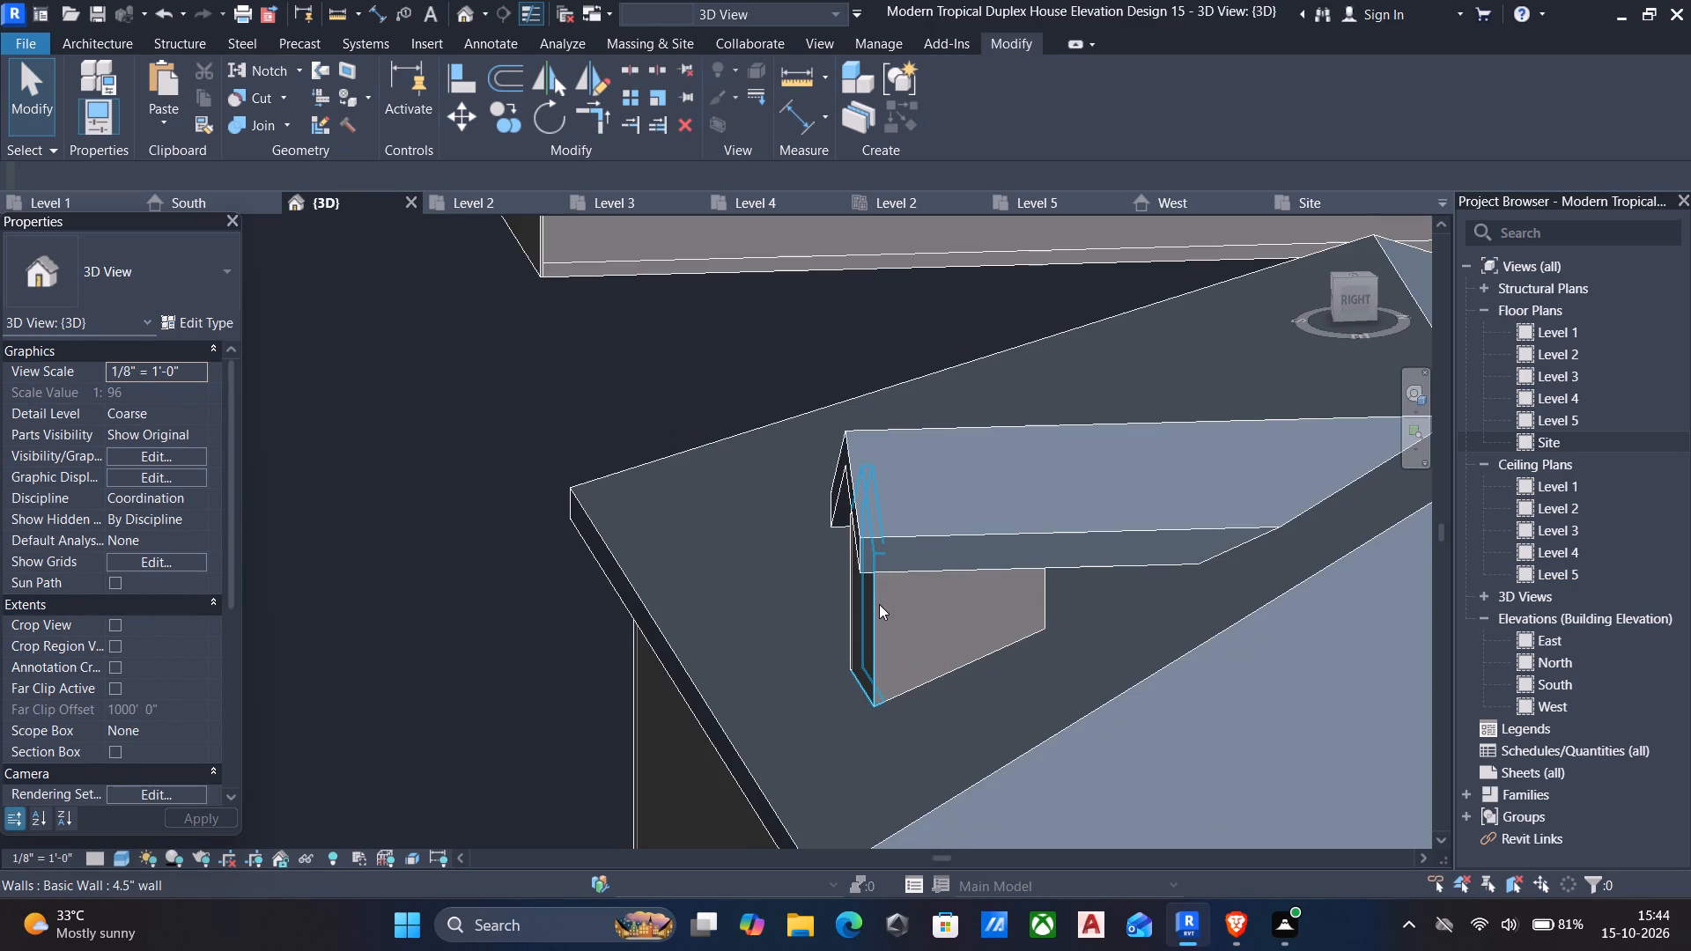
{"action": "left_click", "coordinate": [879, 604]}
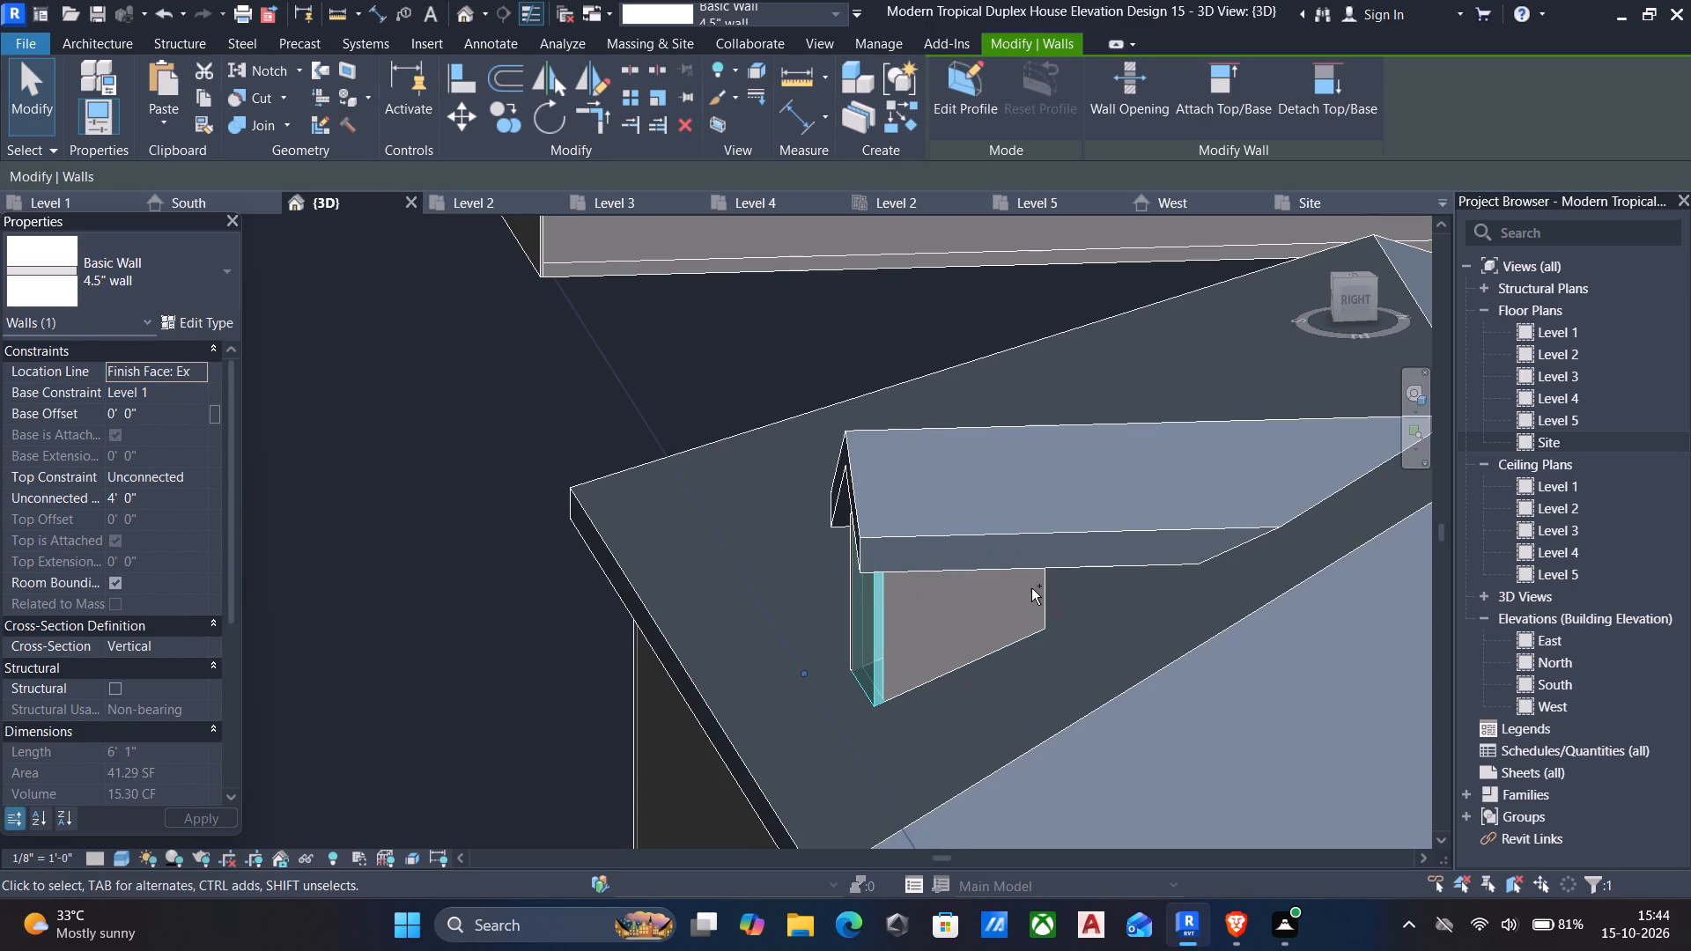
{"action": "left_click", "coordinate": [1037, 593], "text": "ctrl"}
{"action": "scroll", "coordinate": [975, 613], "scroll_direction": "down", "scroll_amount": 4}
{"action": "middle_click_drag", "start_coordinate": [935, 623], "coordinate": [1537, 628], "text": "shift"}
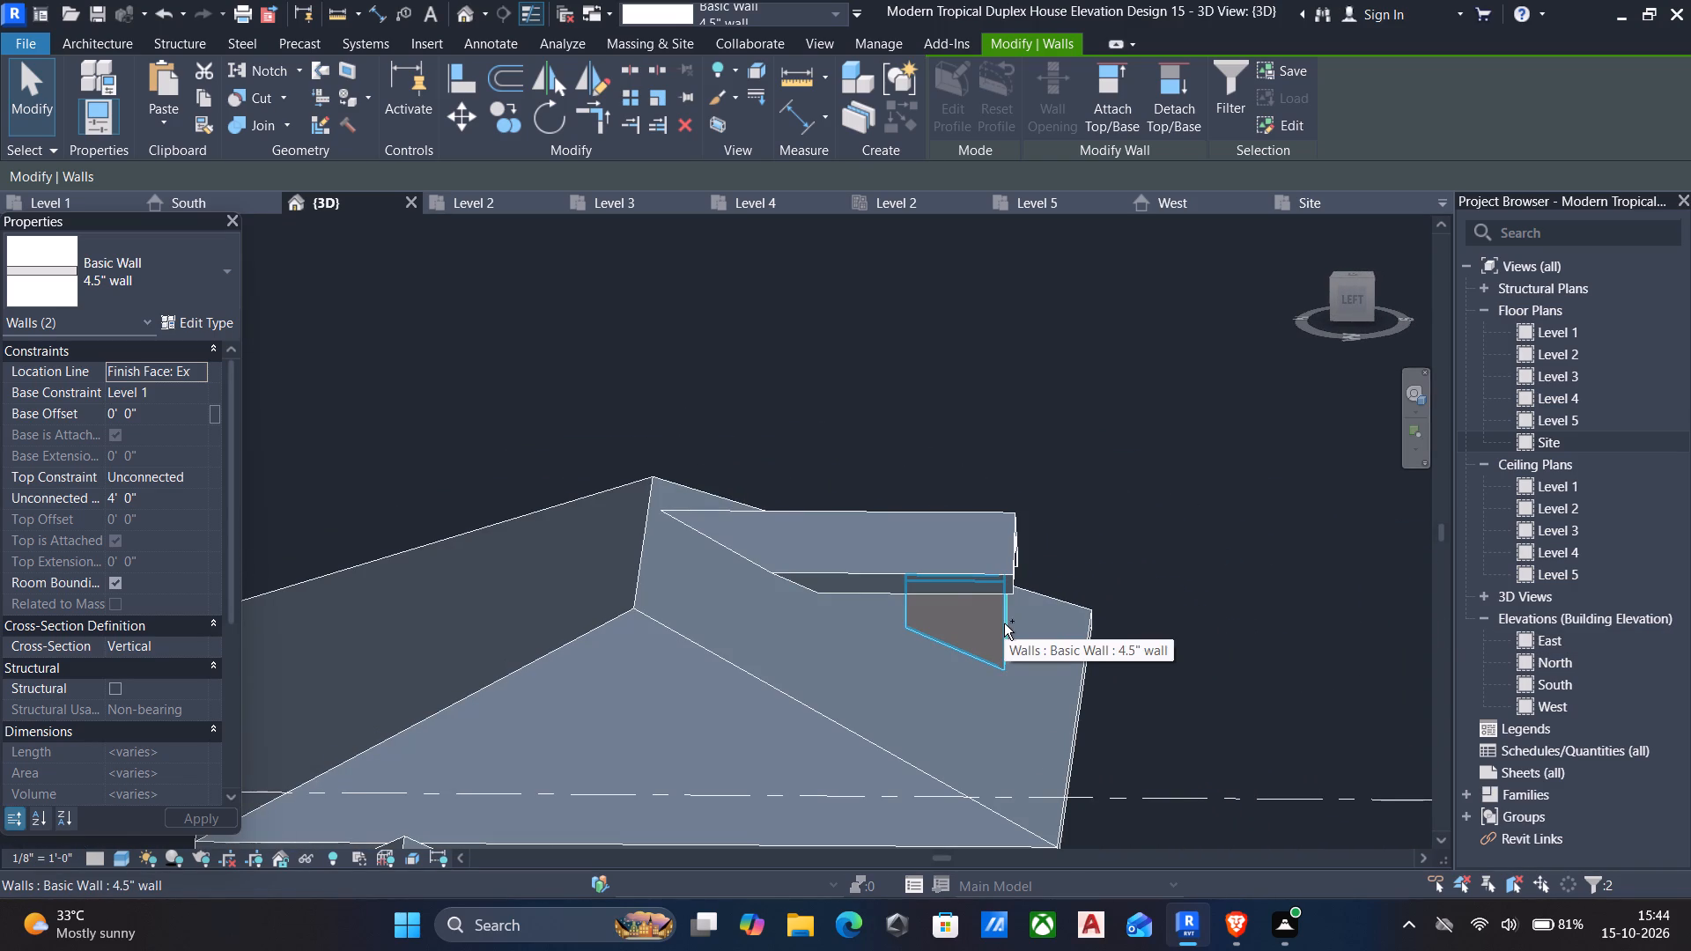
{"action": "left_click", "coordinate": [1004, 623], "text": "ctrl"}
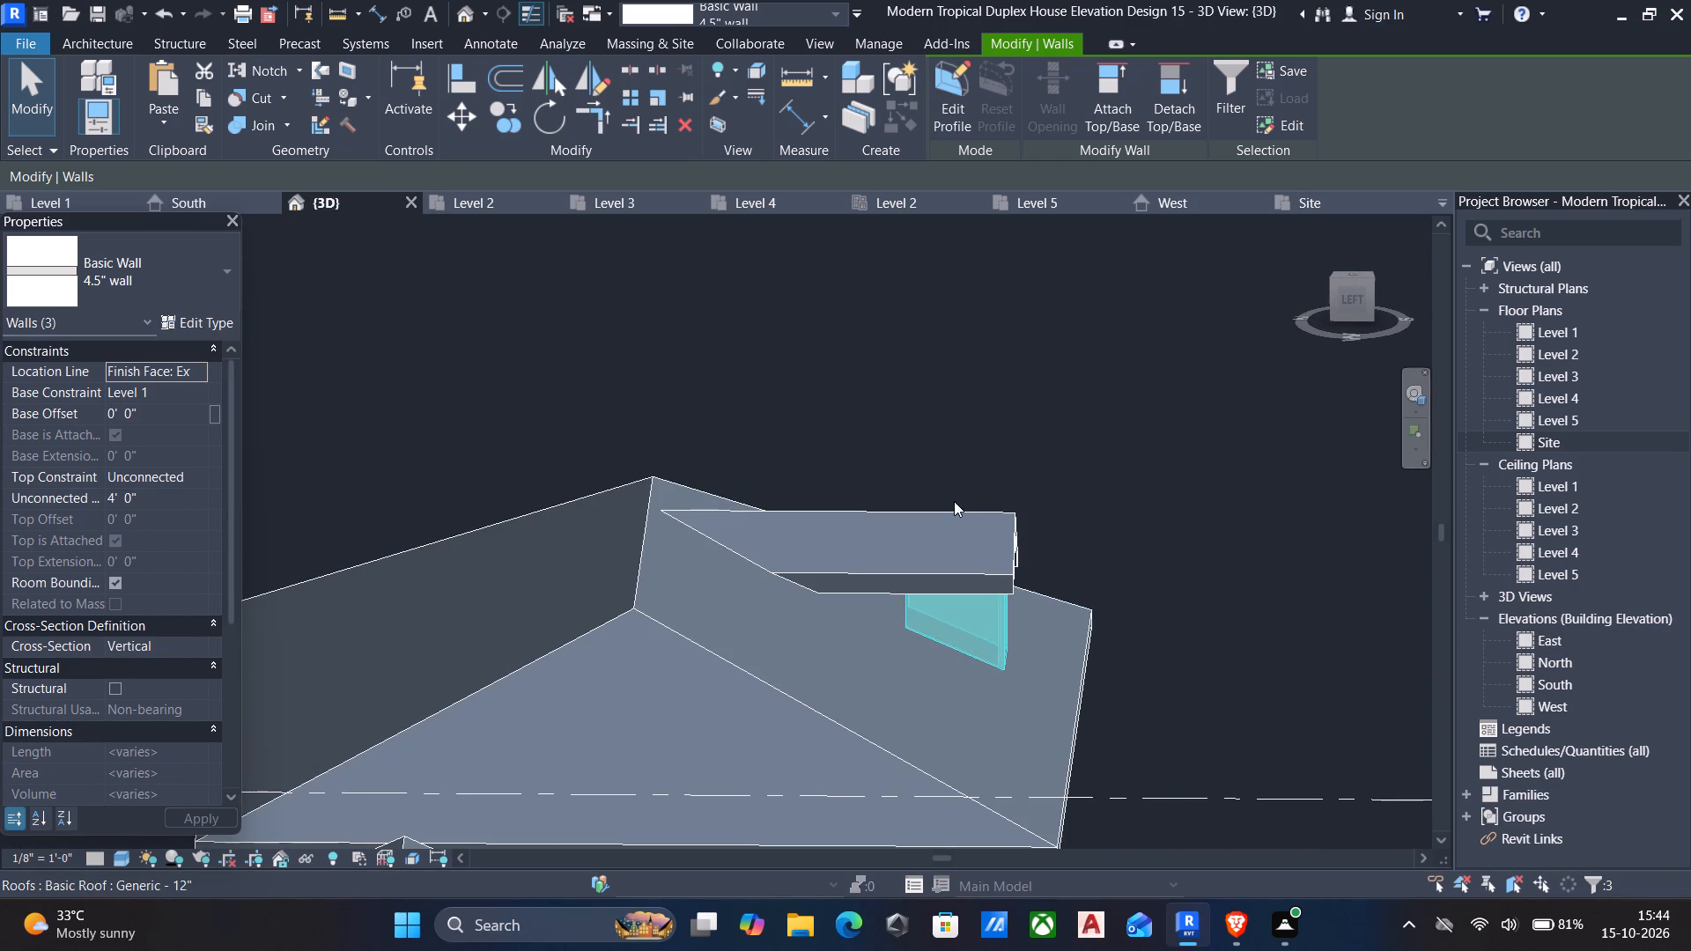
{"action": "key", "text": "Left"}
{"action": "key", "text": "Left"}
{"action": "key", "text": "Left"}
{"action": "key", "text": "Left"}
{"action": "key", "text": "Left"}
{"action": "key", "text": "Left"}
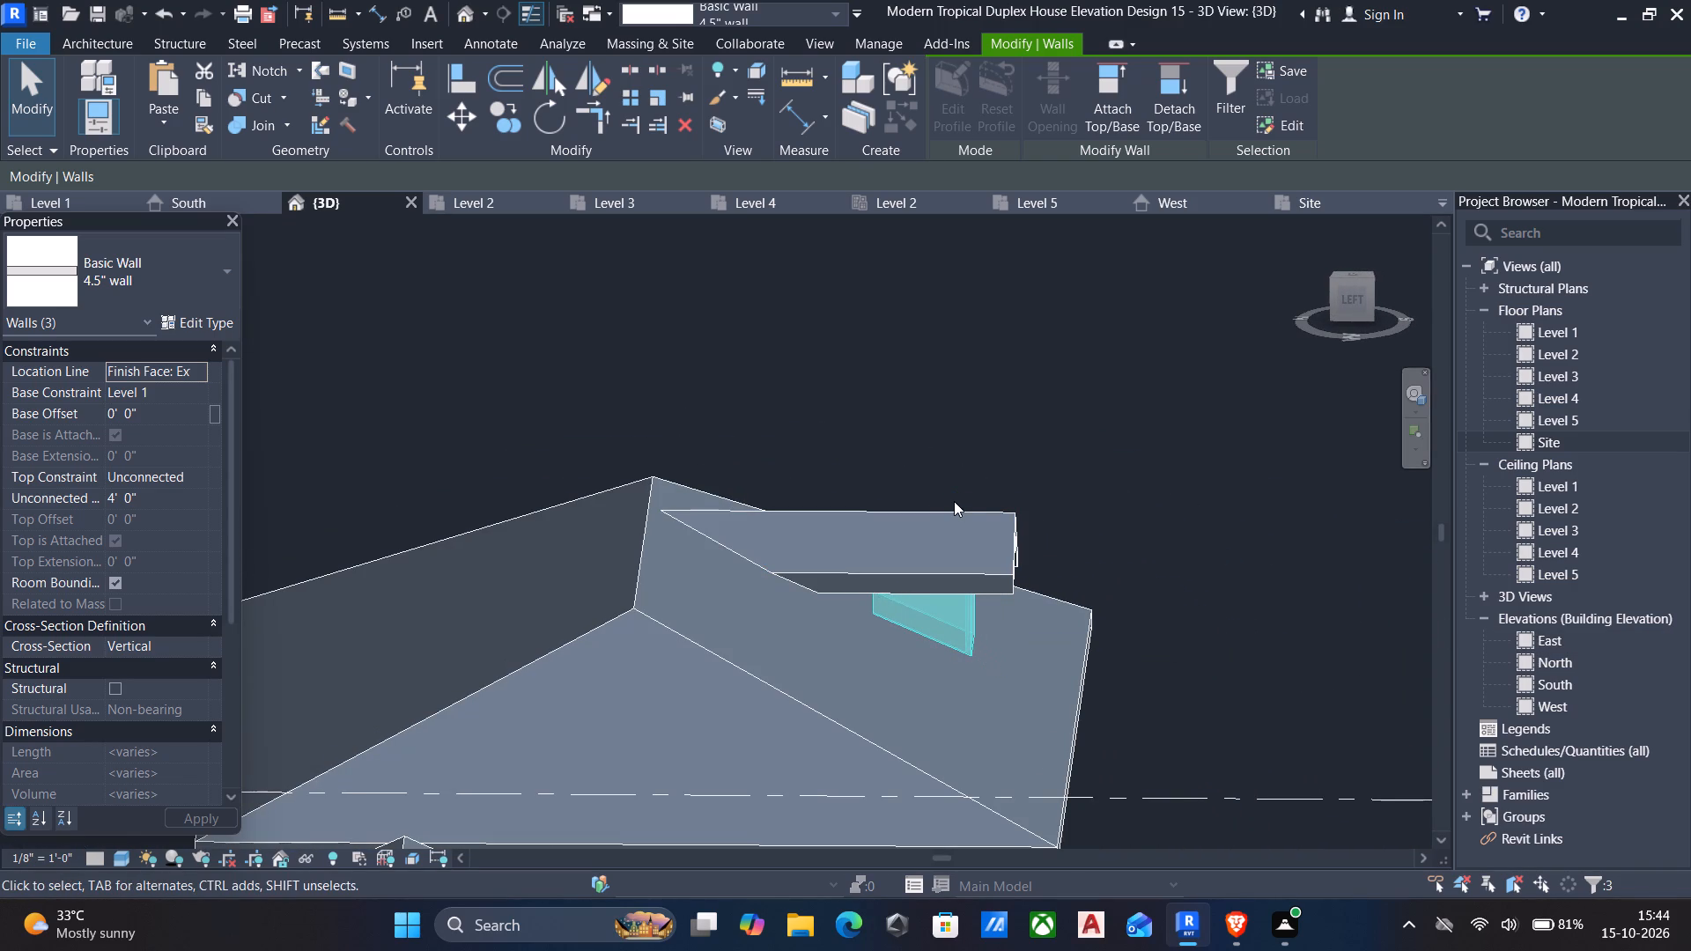
{"action": "key", "text": "Left"}
{"action": "key", "text": "Left"}
{"action": "key", "text": "Left"}
{"action": "key", "text": "Left"}
{"action": "key", "text": "Left"}
{"action": "key", "text": "Left"}
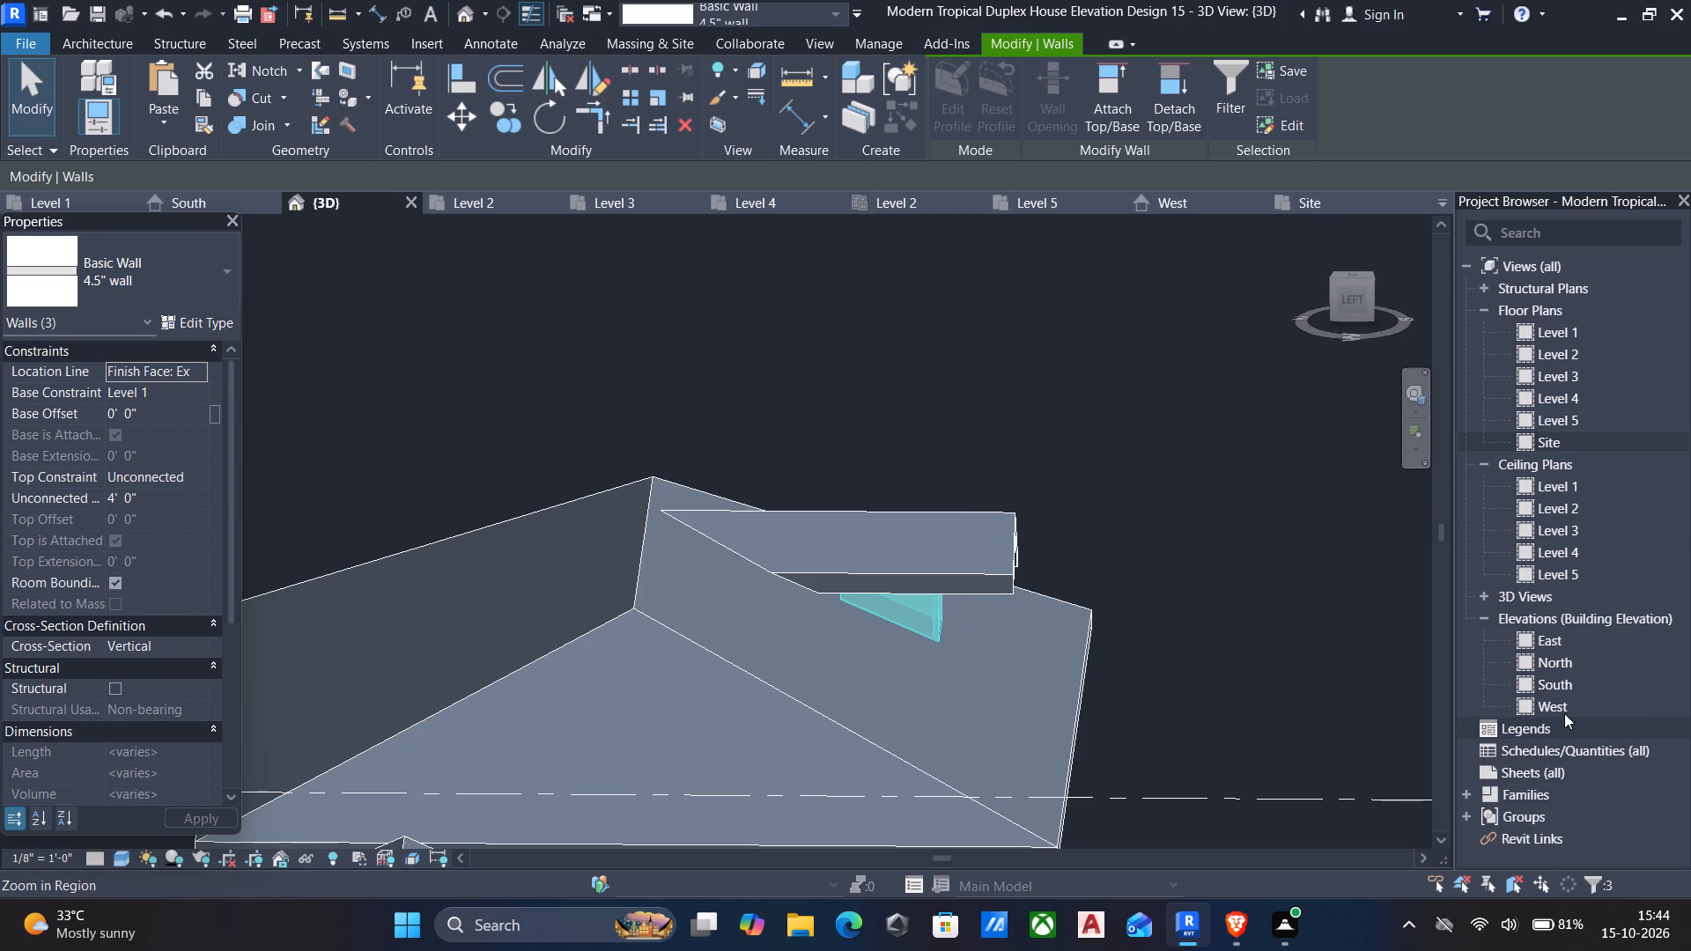
Inspect the east and west elevations to see how the small dormer sits against the house and roofs.
{"action": "double_click", "coordinate": [1545, 643]}
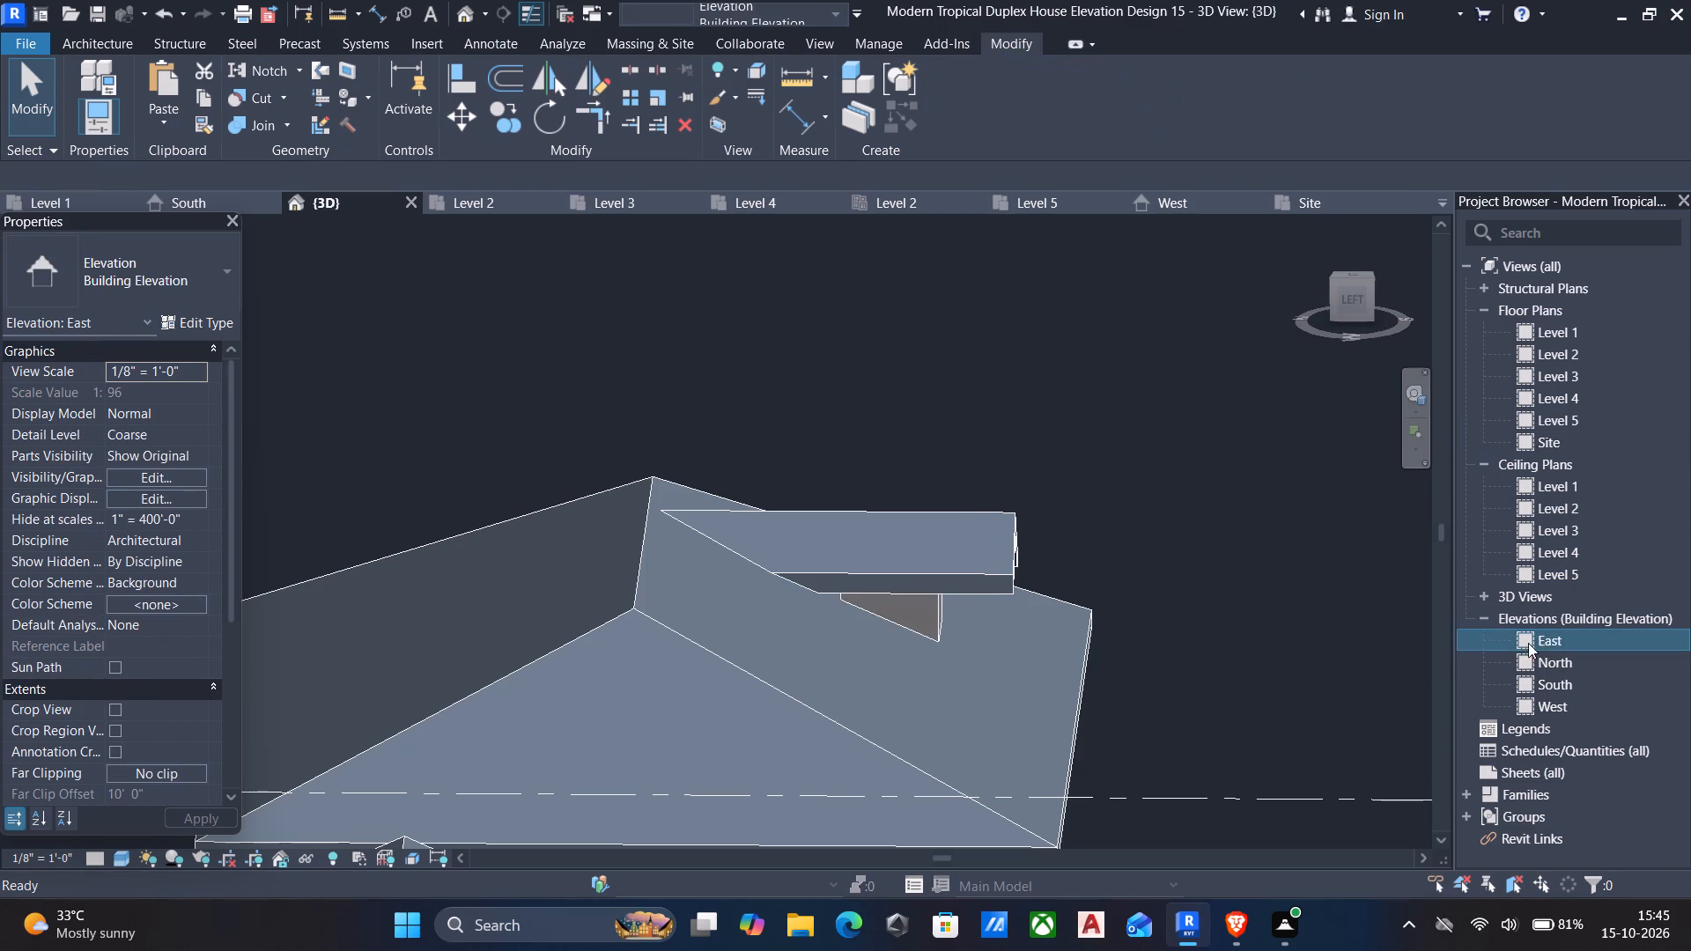
{"action": "scroll", "coordinate": [669, 463], "scroll_direction": "up", "scroll_amount": 4}
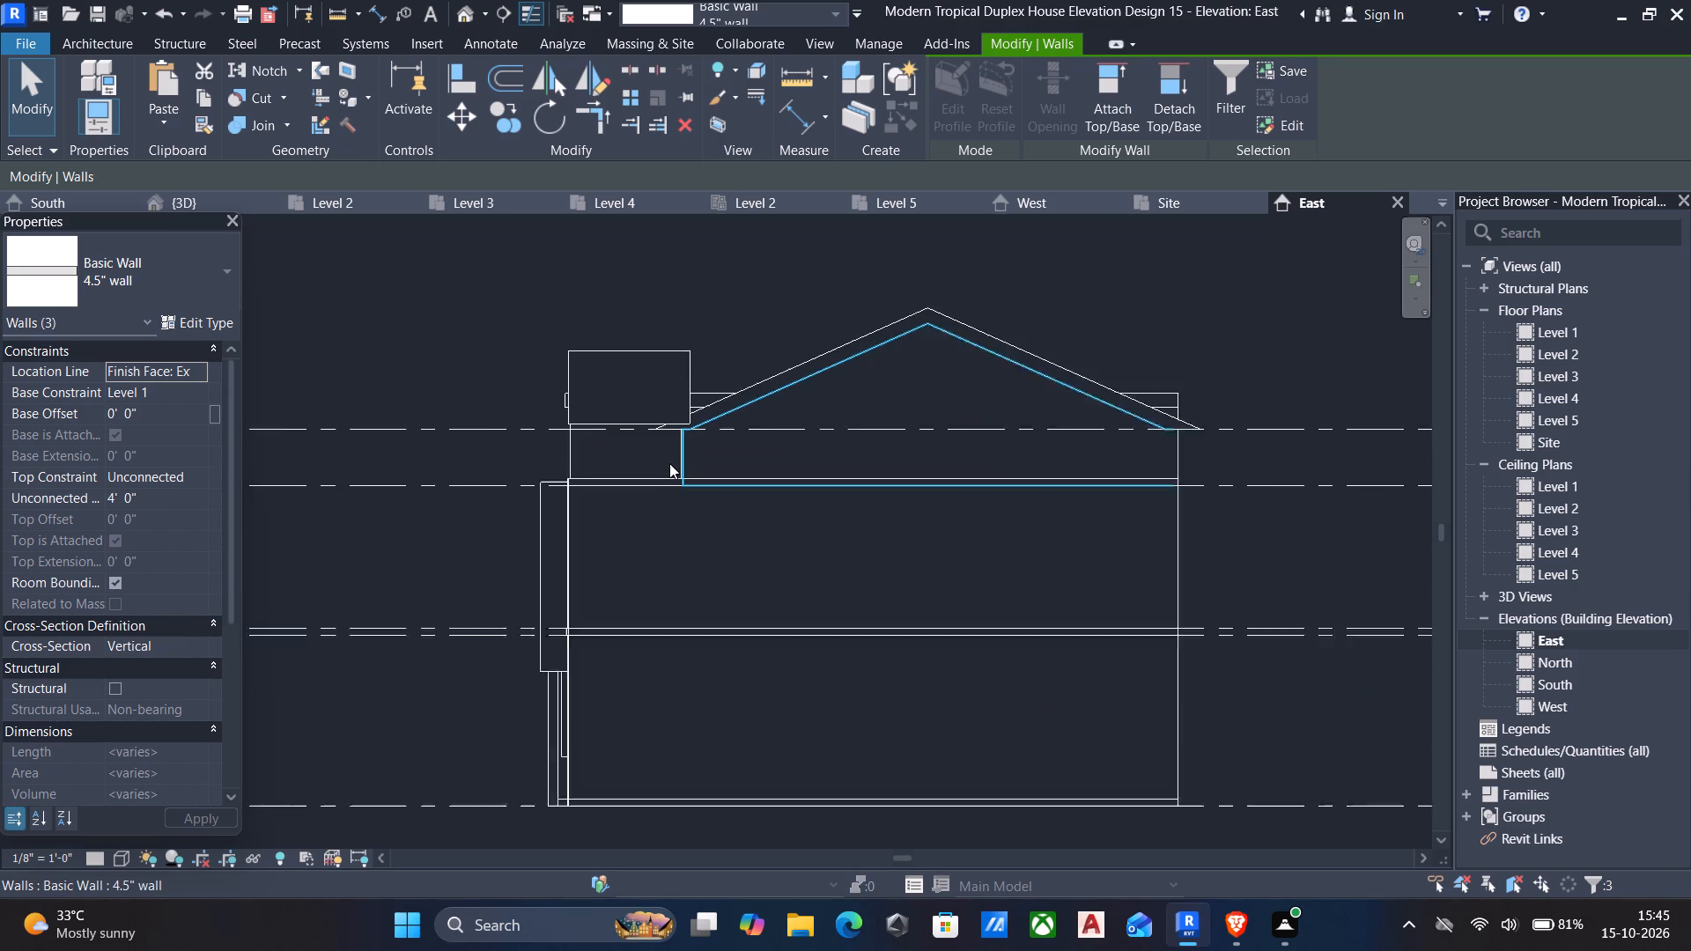
{"action": "key", "text": "Left"}
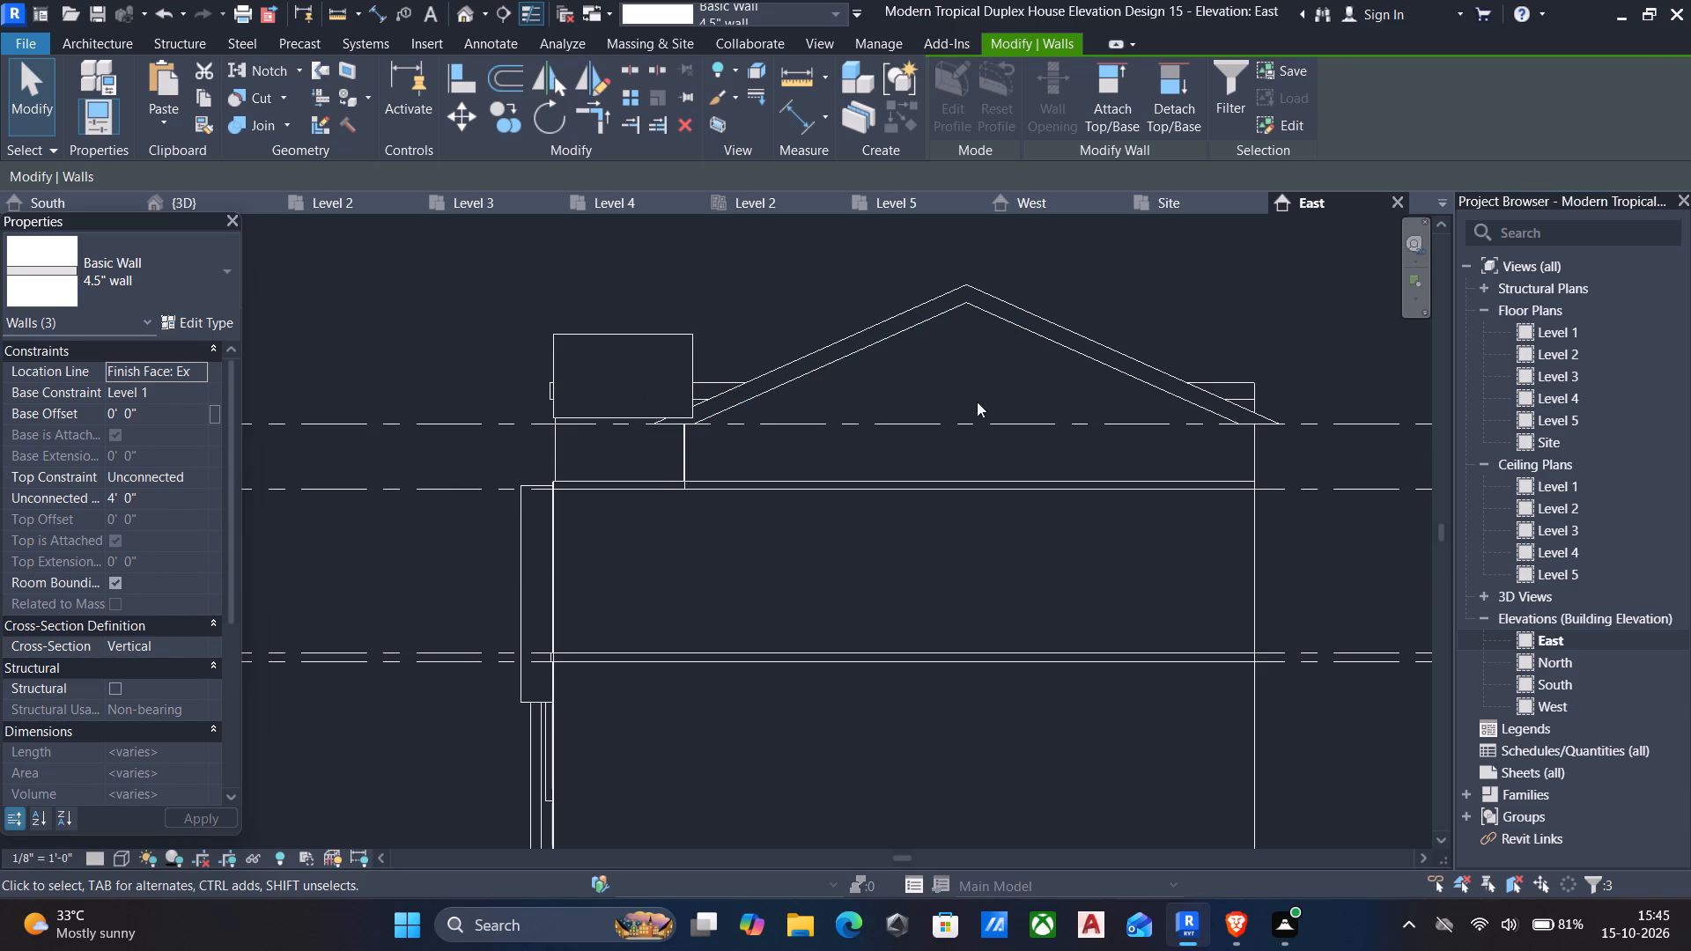
{"action": "scroll", "coordinate": [1063, 419], "scroll_direction": "down", "scroll_amount": 4}
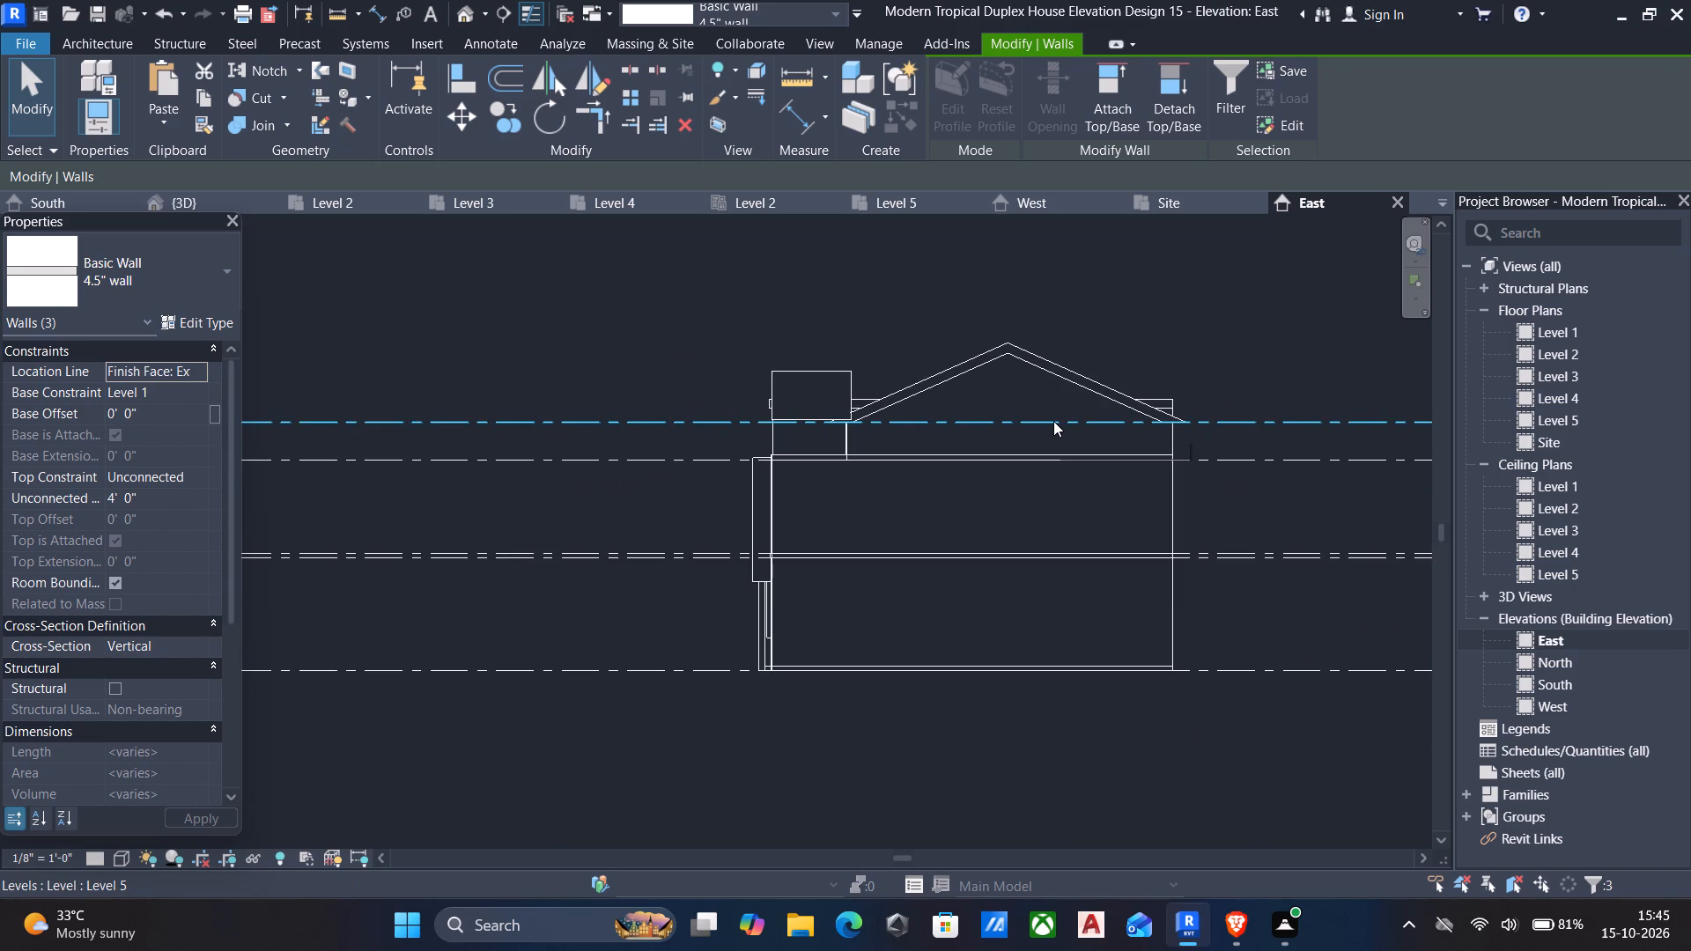
{"action": "scroll", "coordinate": [1053, 421], "scroll_direction": "down", "scroll_amount": 2}
{"action": "middle_click_drag", "start_coordinate": [1053, 421], "coordinate": [941, 467], "text": "shift"}
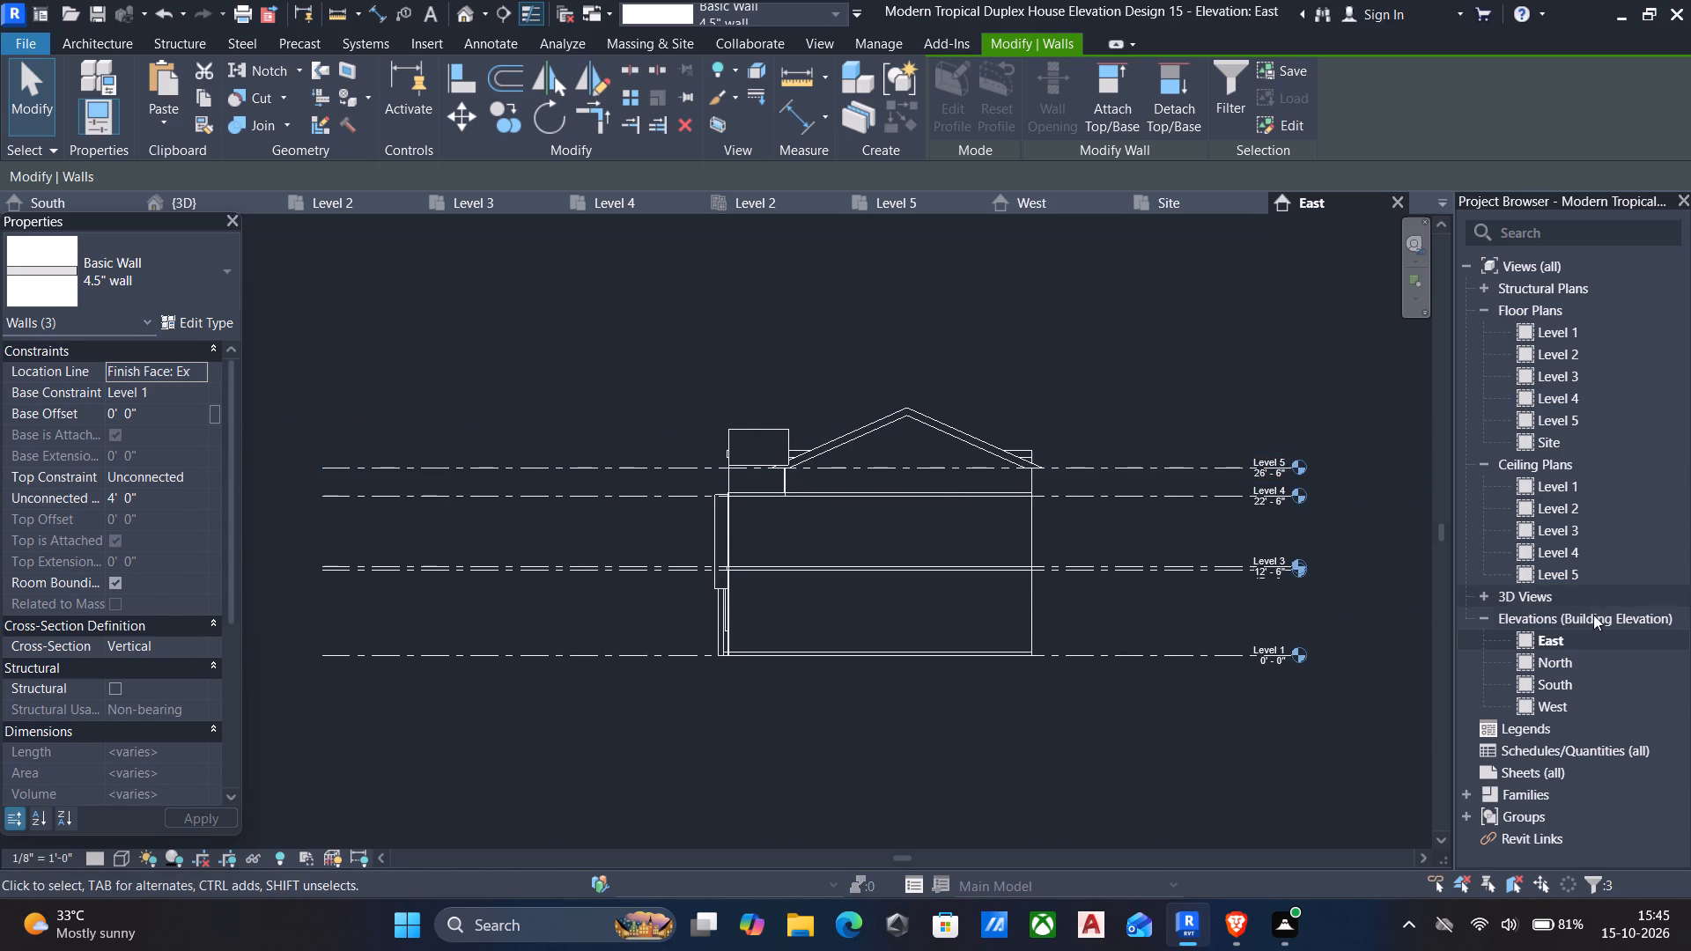
{"action": "double_click", "coordinate": [1547, 703]}
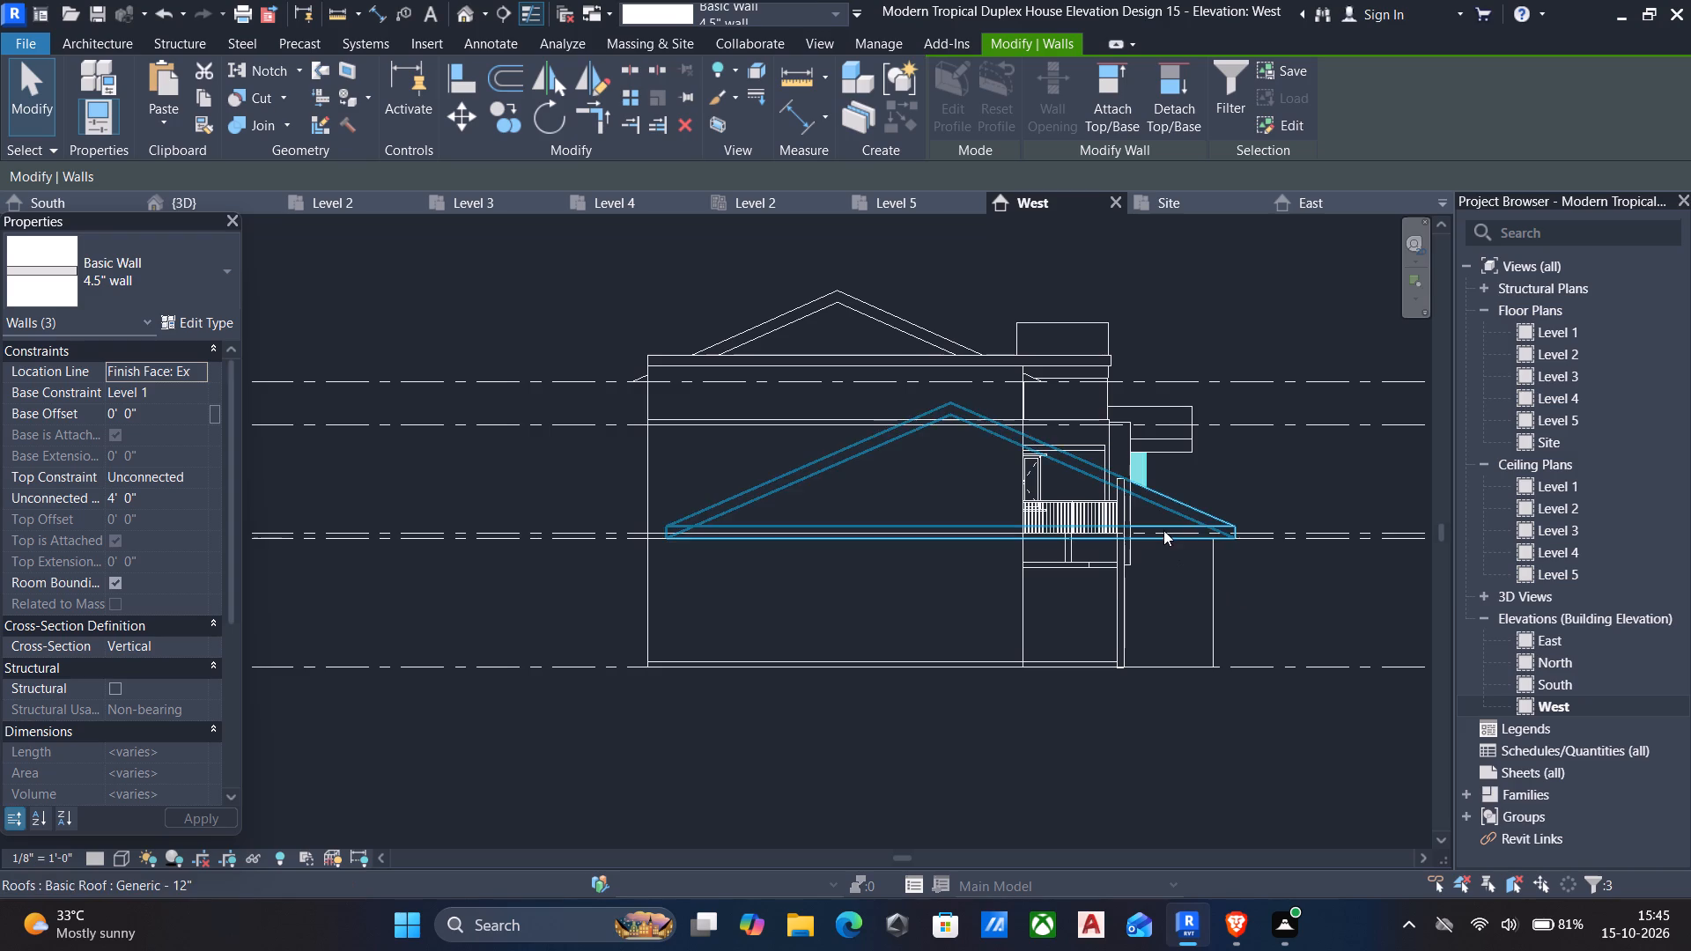
{"action": "double_click", "coordinate": [1541, 628]}
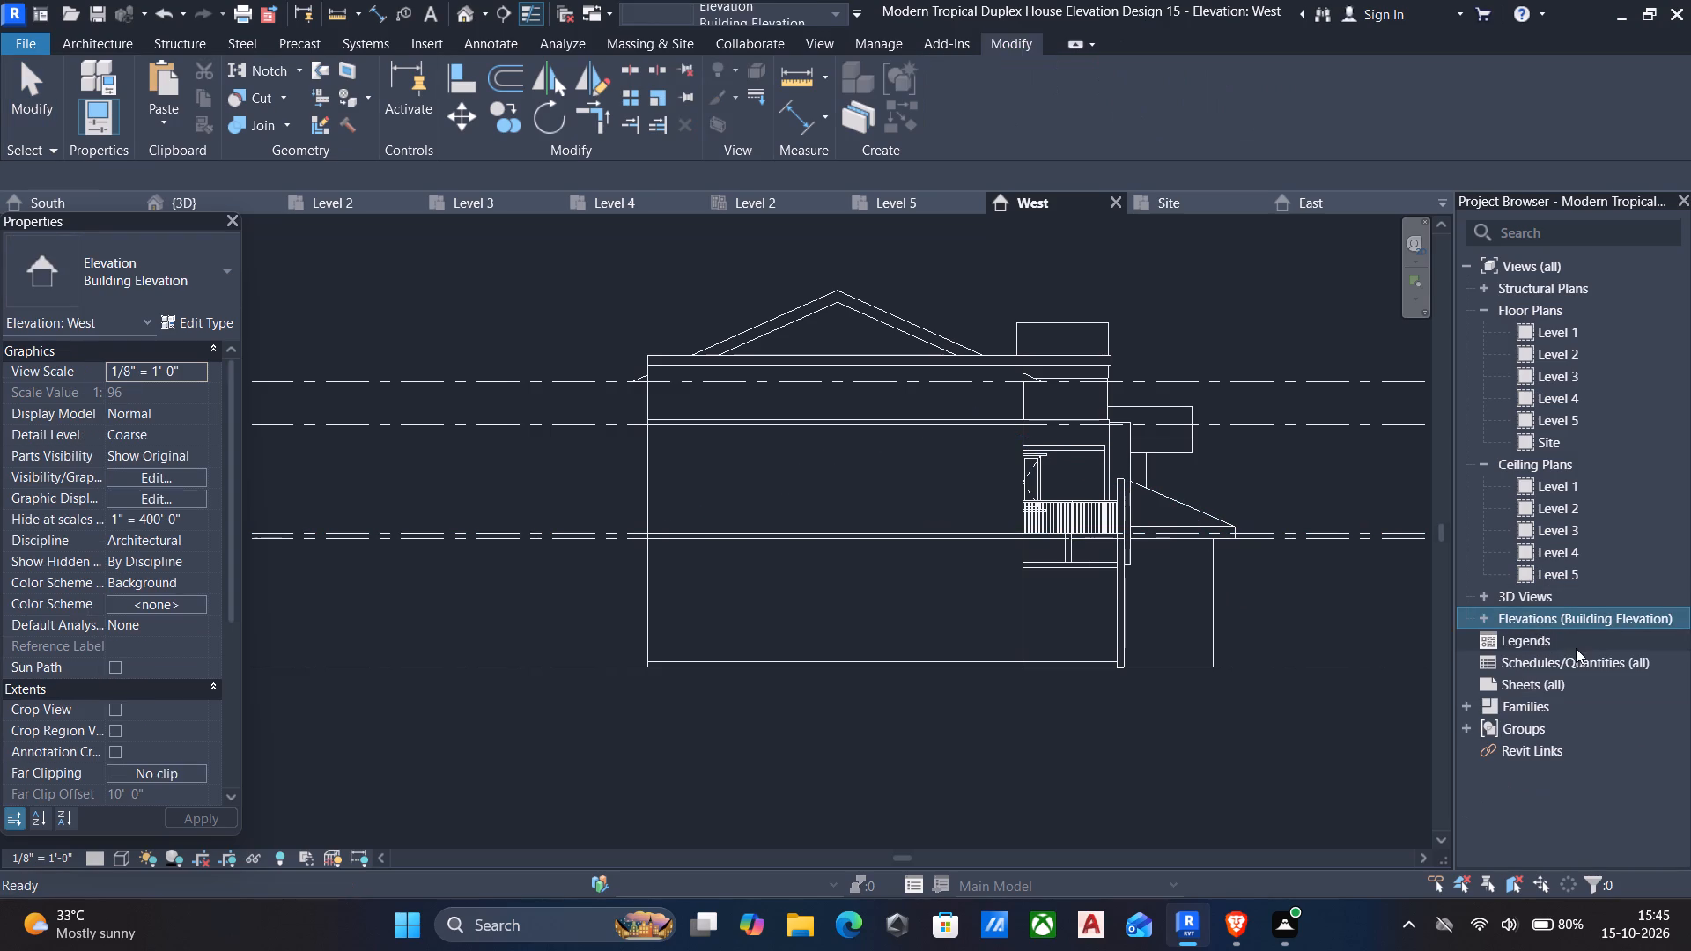
{"action": "left_click", "coordinate": [1480, 613]}
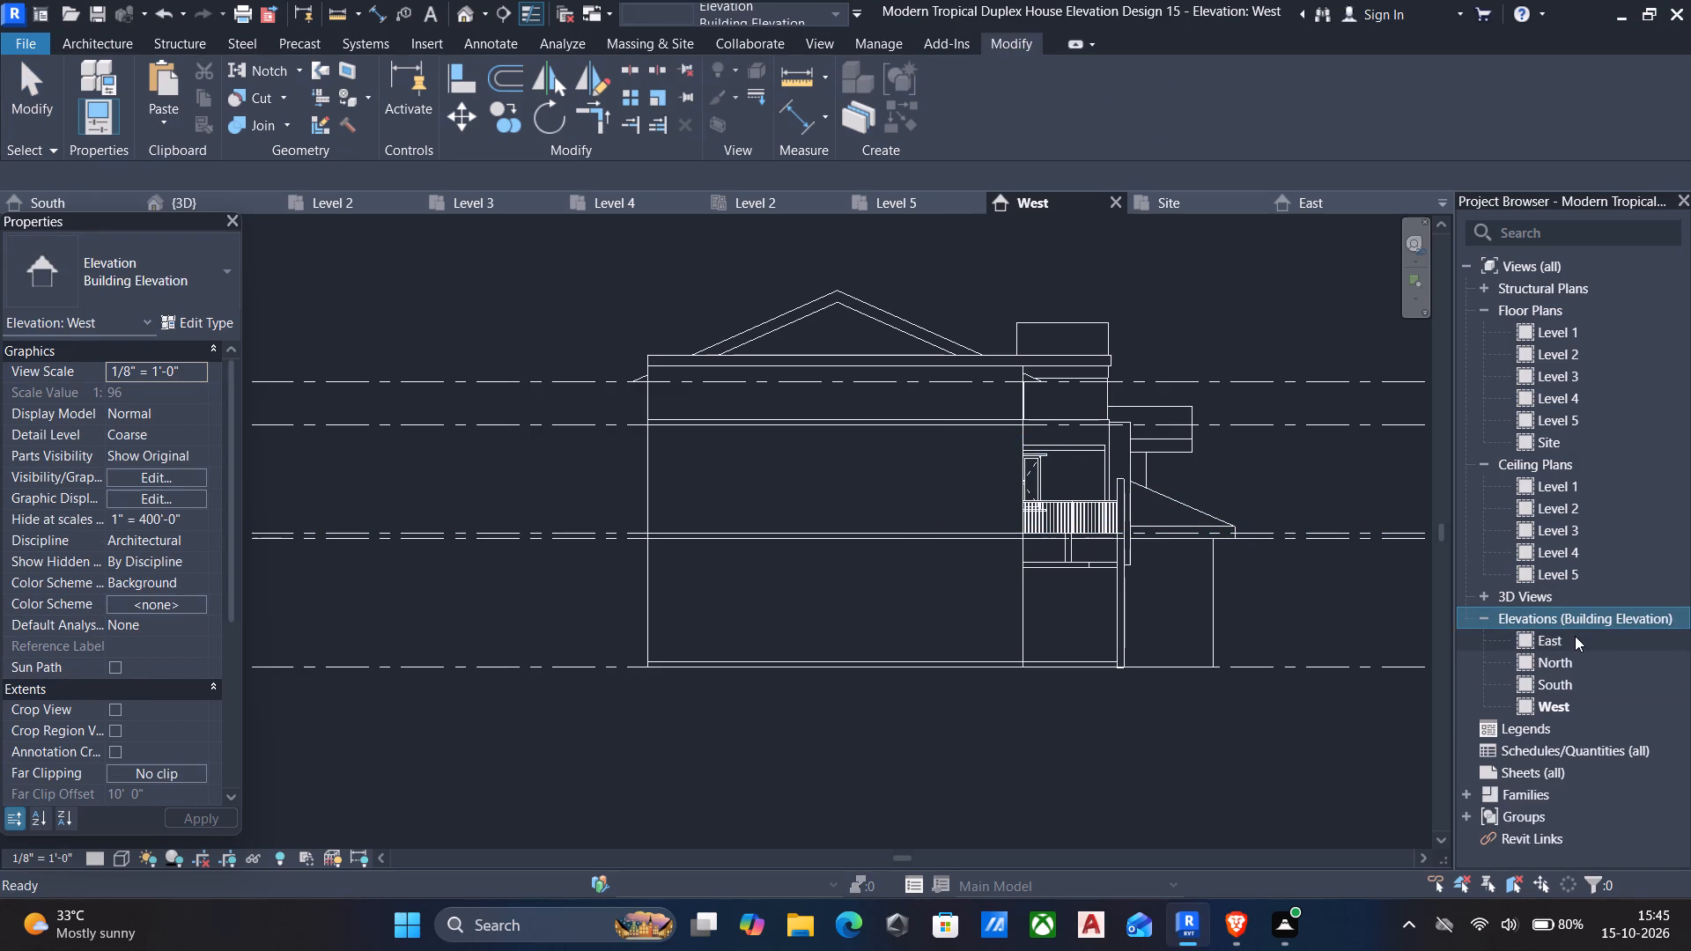
{"action": "double_click", "coordinate": [1575, 636]}
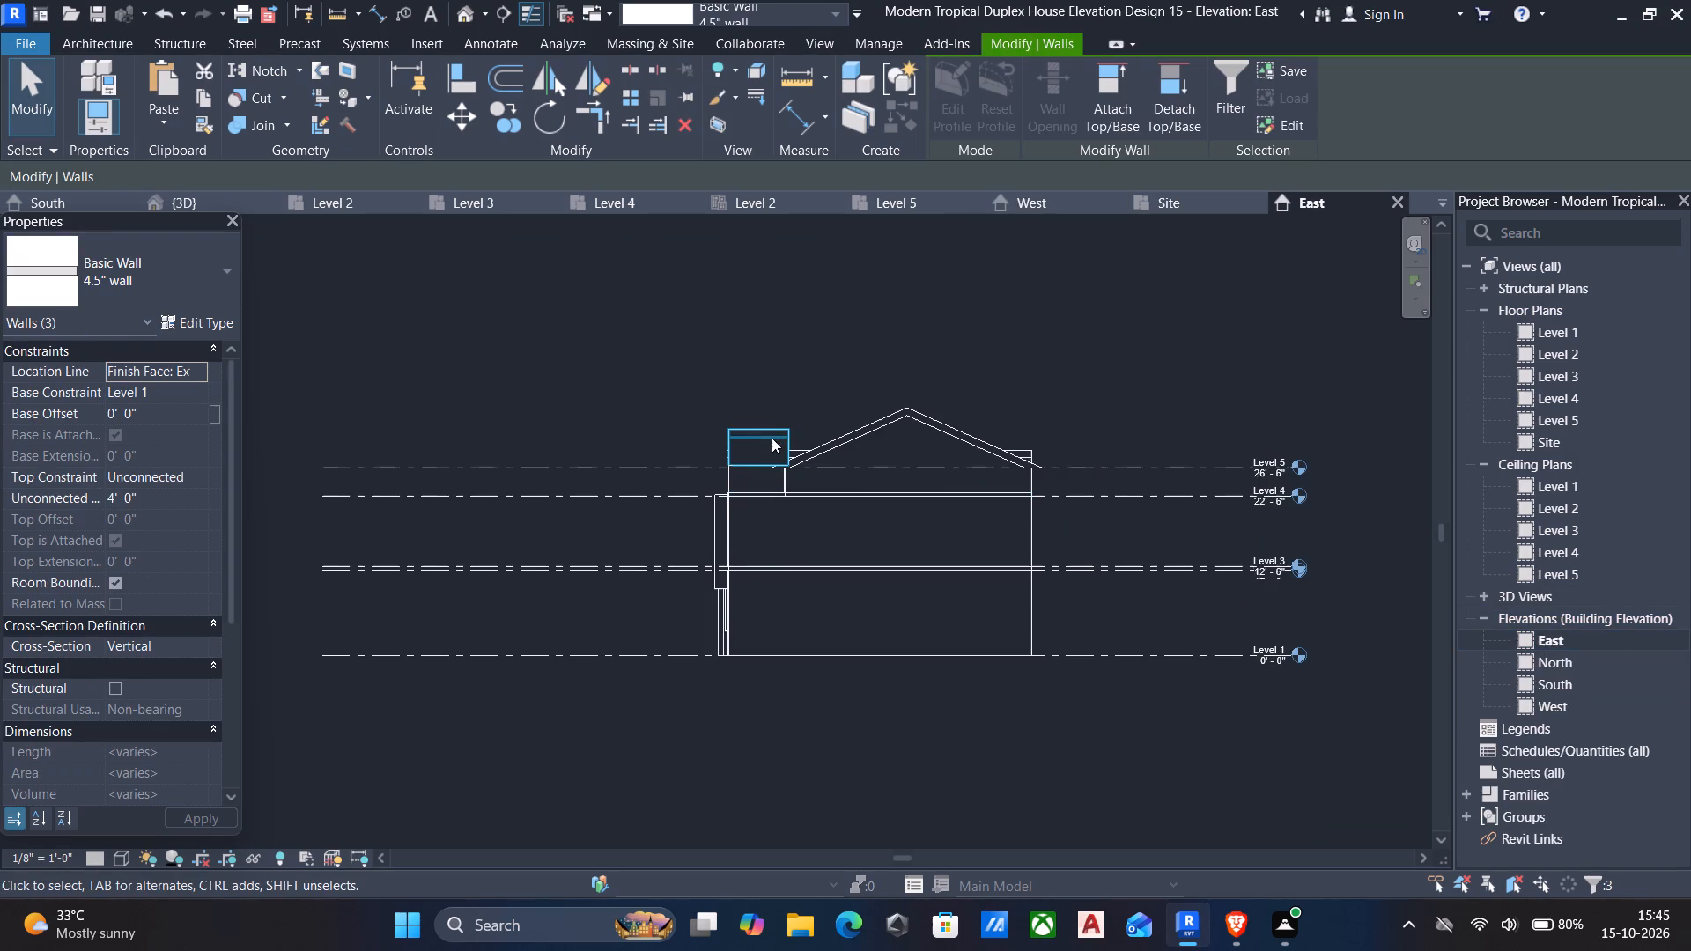
{"action": "scroll", "coordinate": [779, 458], "scroll_direction": "up", "scroll_amount": 5}
{"action": "scroll", "coordinate": [800, 547], "scroll_direction": "up", "scroll_amount": 5}
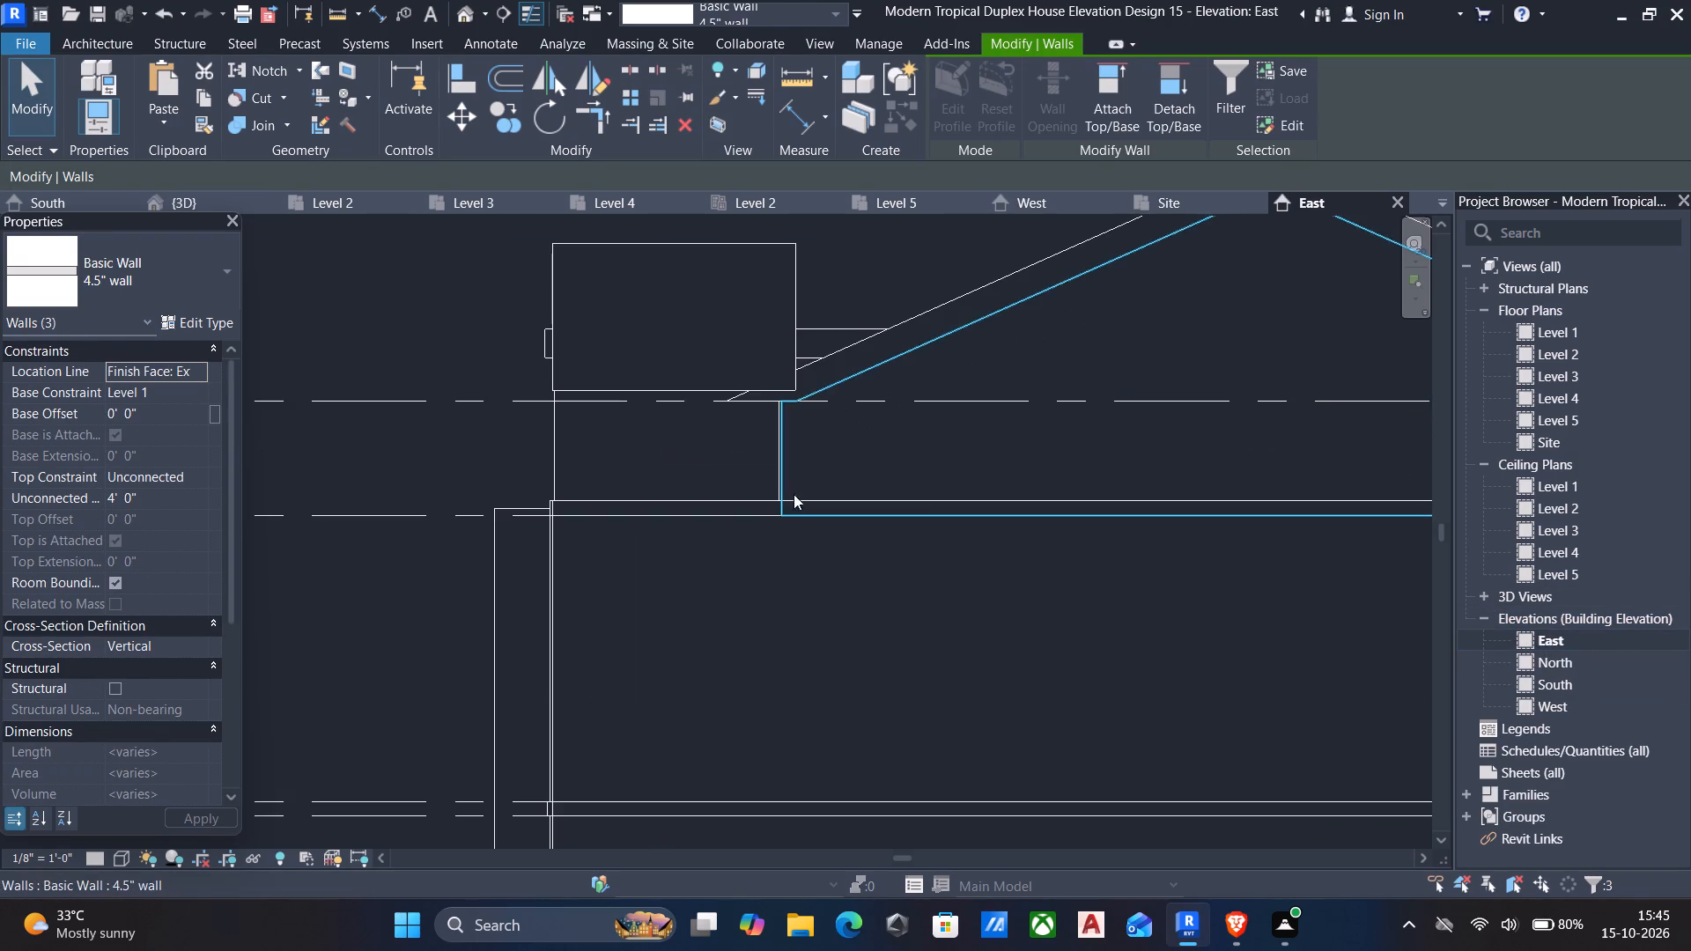
{"action": "scroll", "coordinate": [720, 383], "scroll_direction": "down", "scroll_amount": 3}
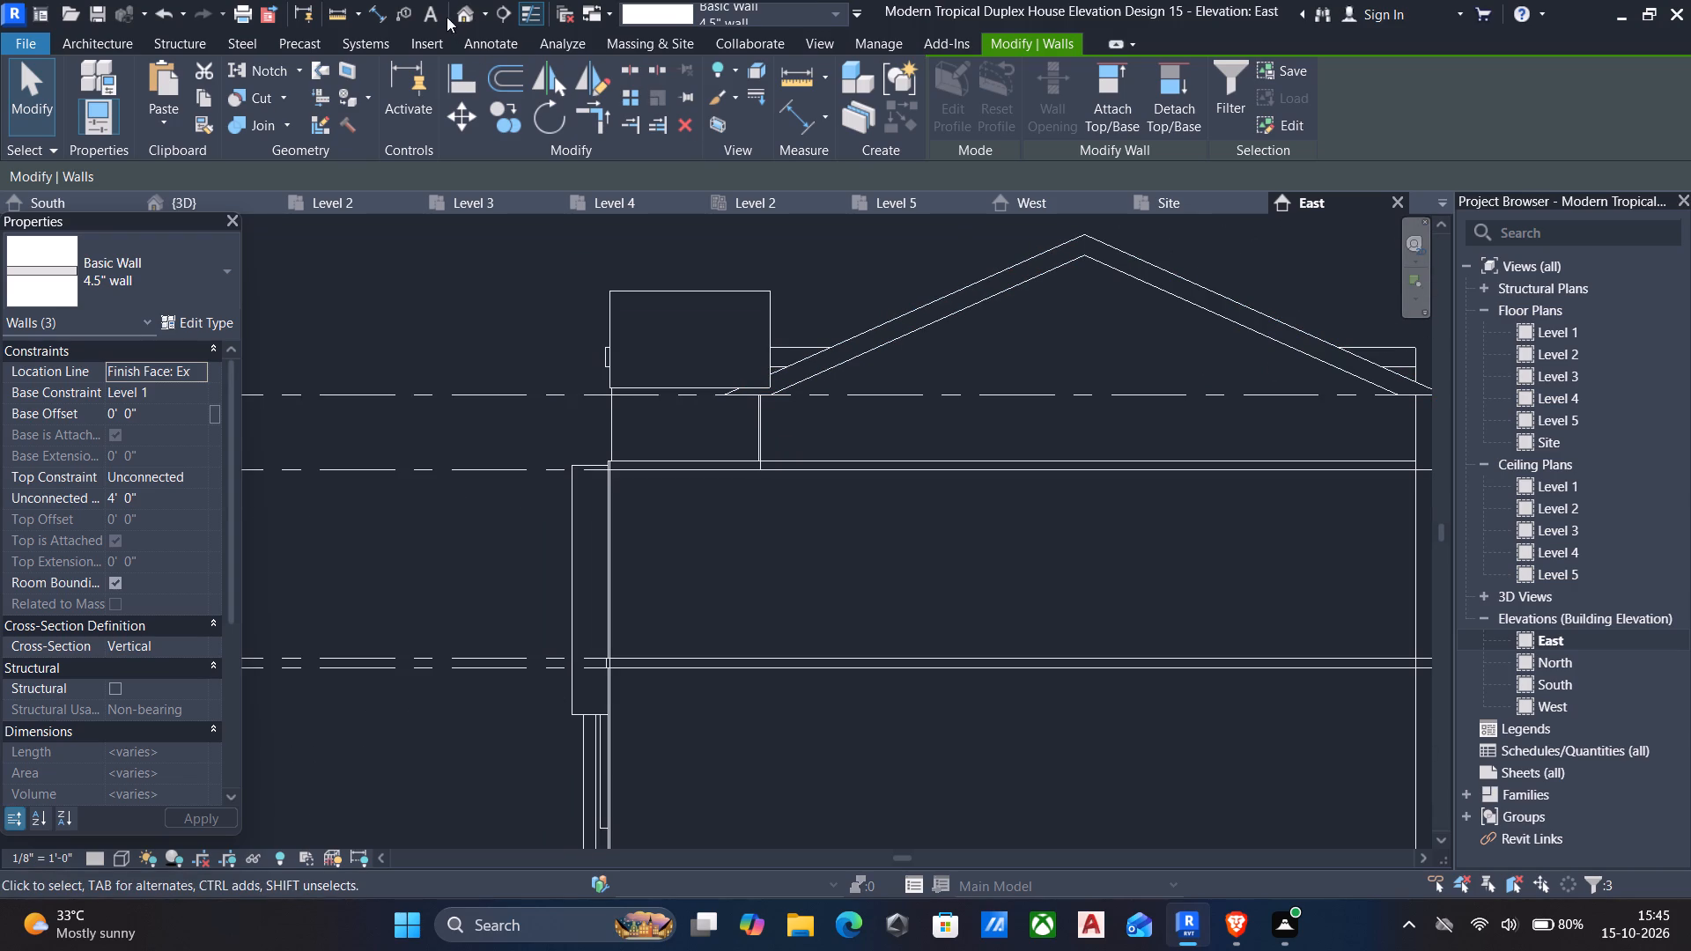
Examine the dormer walls and small gable roof in 3D from the front and both sides.
{"action": "left_click", "coordinate": [462, 8]}
{"action": "middle_click_drag", "start_coordinate": [981, 531], "coordinate": [959, 537], "text": "shift"}
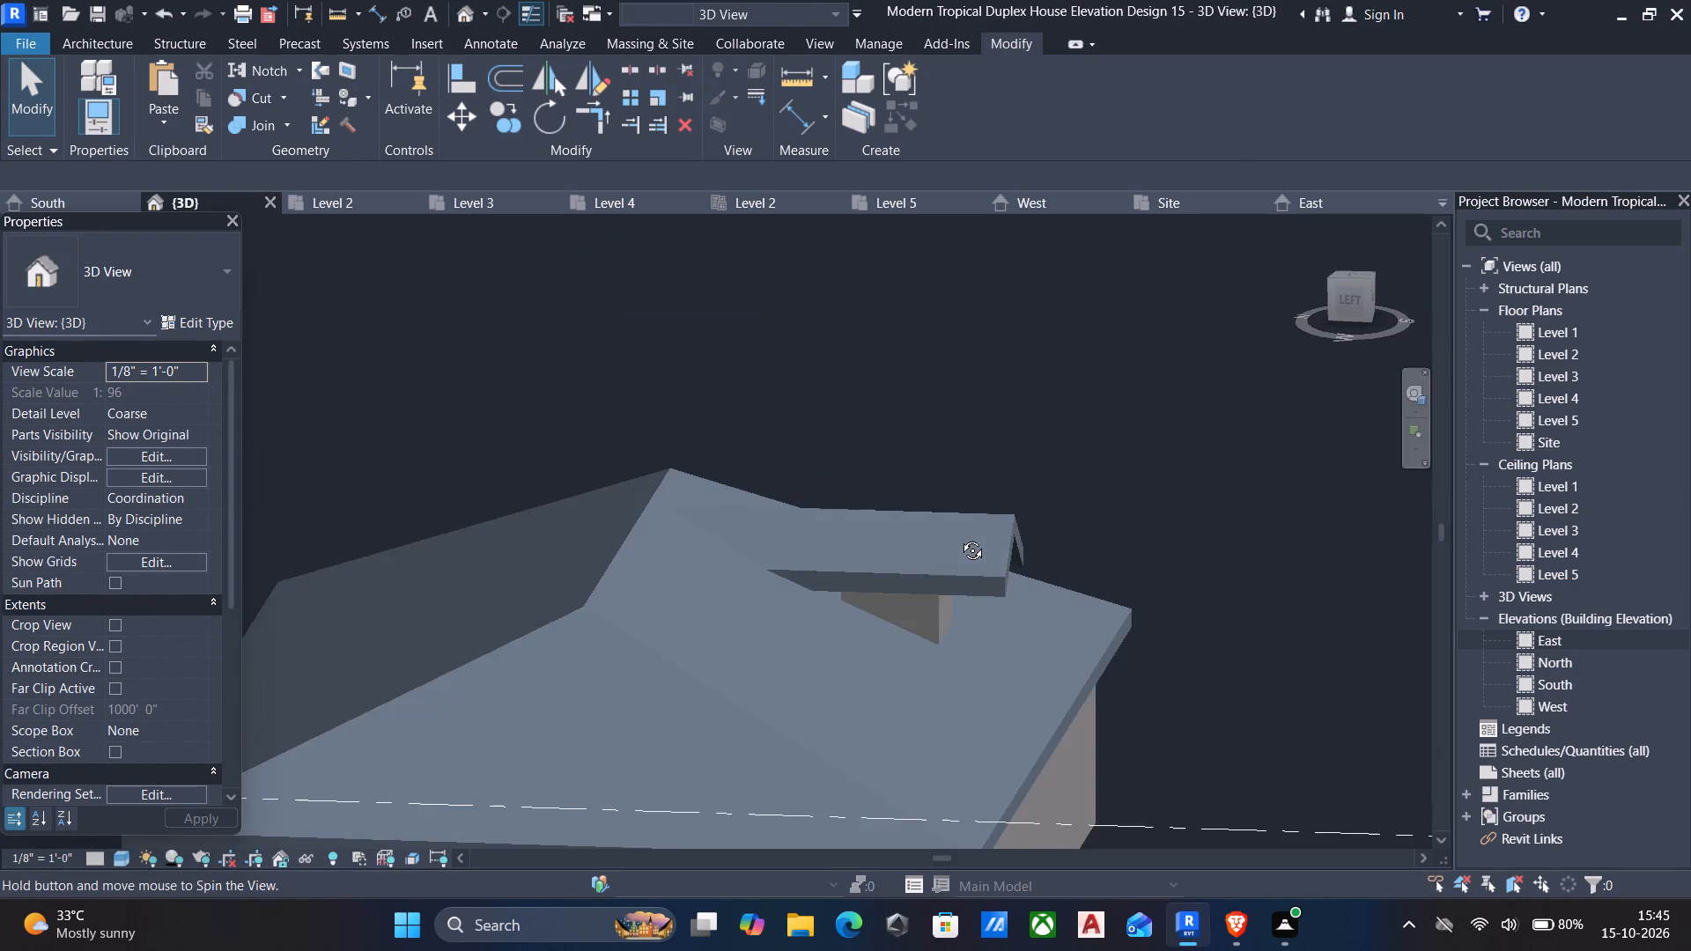
{"action": "middle_click_drag", "start_coordinate": [959, 537], "coordinate": [359, 483], "text": "shift"}
{"action": "scroll", "coordinate": [359, 483], "scroll_direction": "down", "scroll_amount": 1, "text": "shift"}
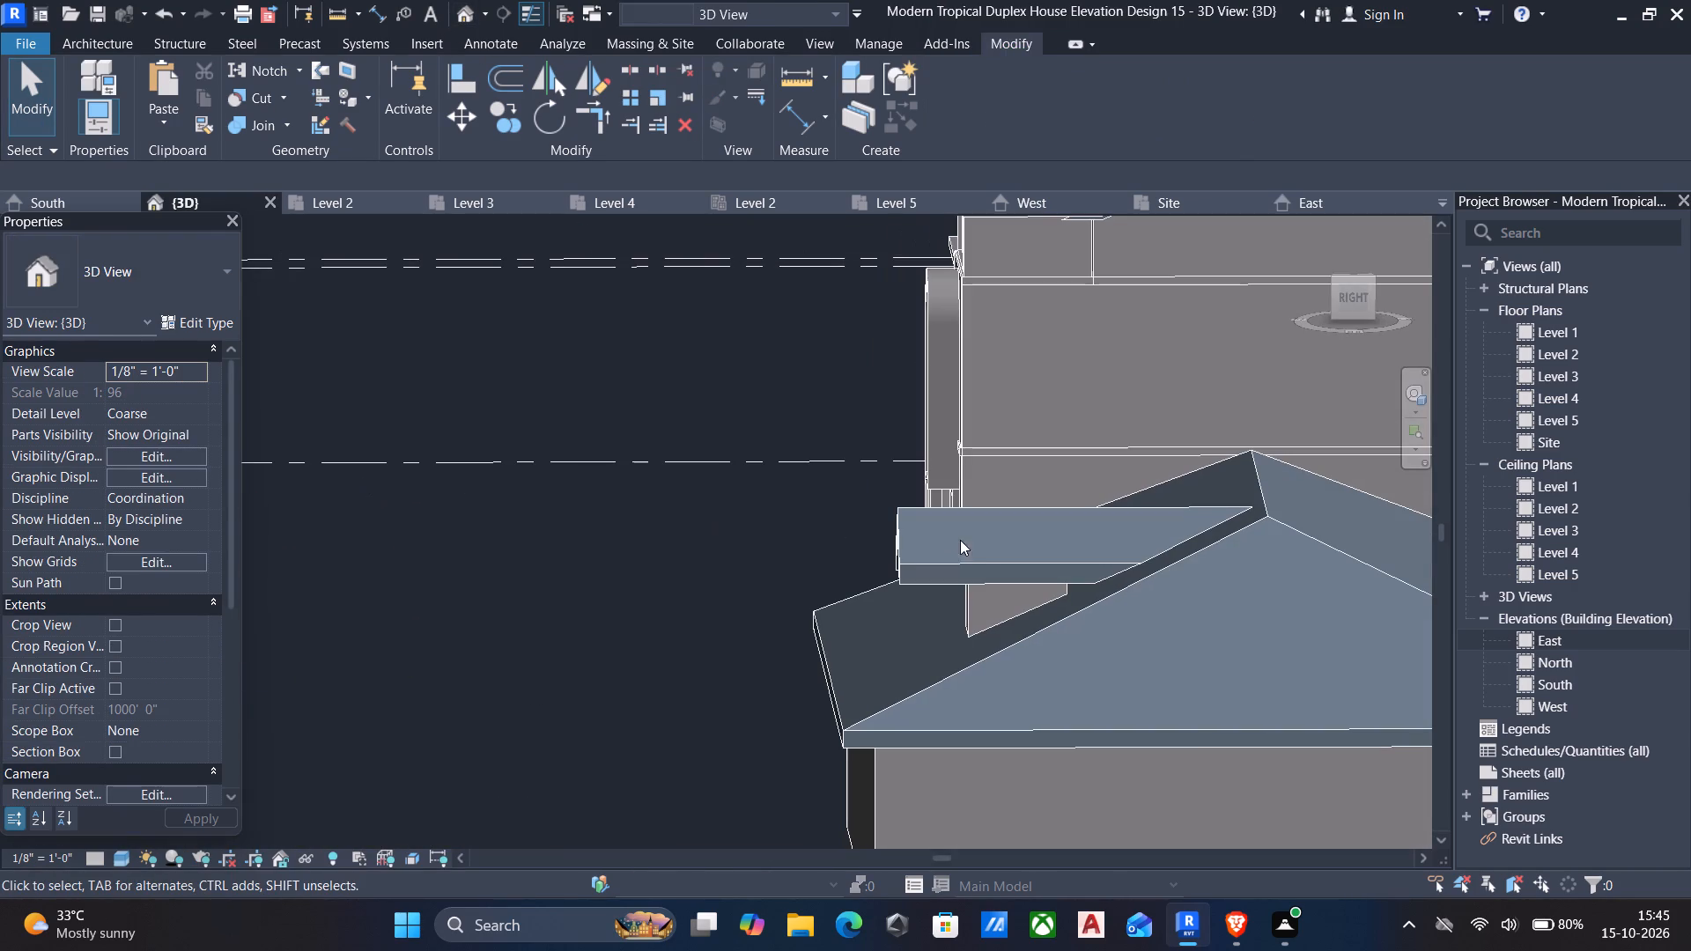
{"action": "key", "text": "Escape"}
{"action": "middle_click_drag", "start_coordinate": [1000, 597], "coordinate": [1375, 568], "text": "shift"}
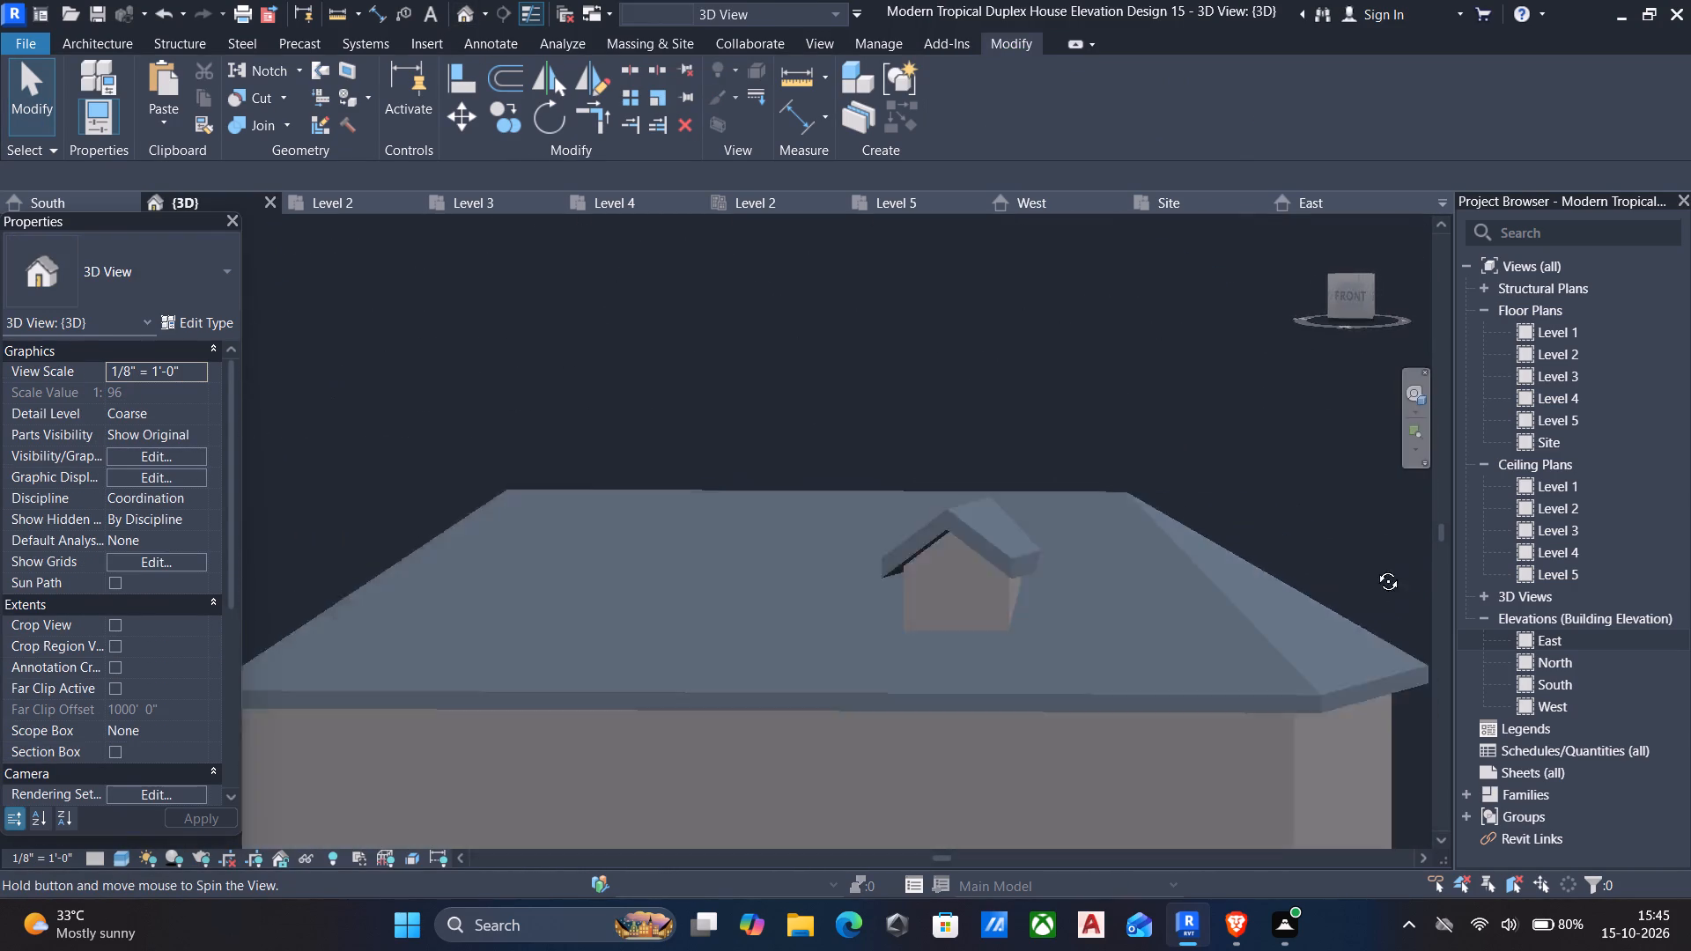
{"action": "middle_click_drag", "start_coordinate": [1375, 568], "coordinate": [1664, 662], "text": "shift"}
{"action": "middle_click_drag", "start_coordinate": [1037, 599], "coordinate": [1001, 559], "text": "shift"}
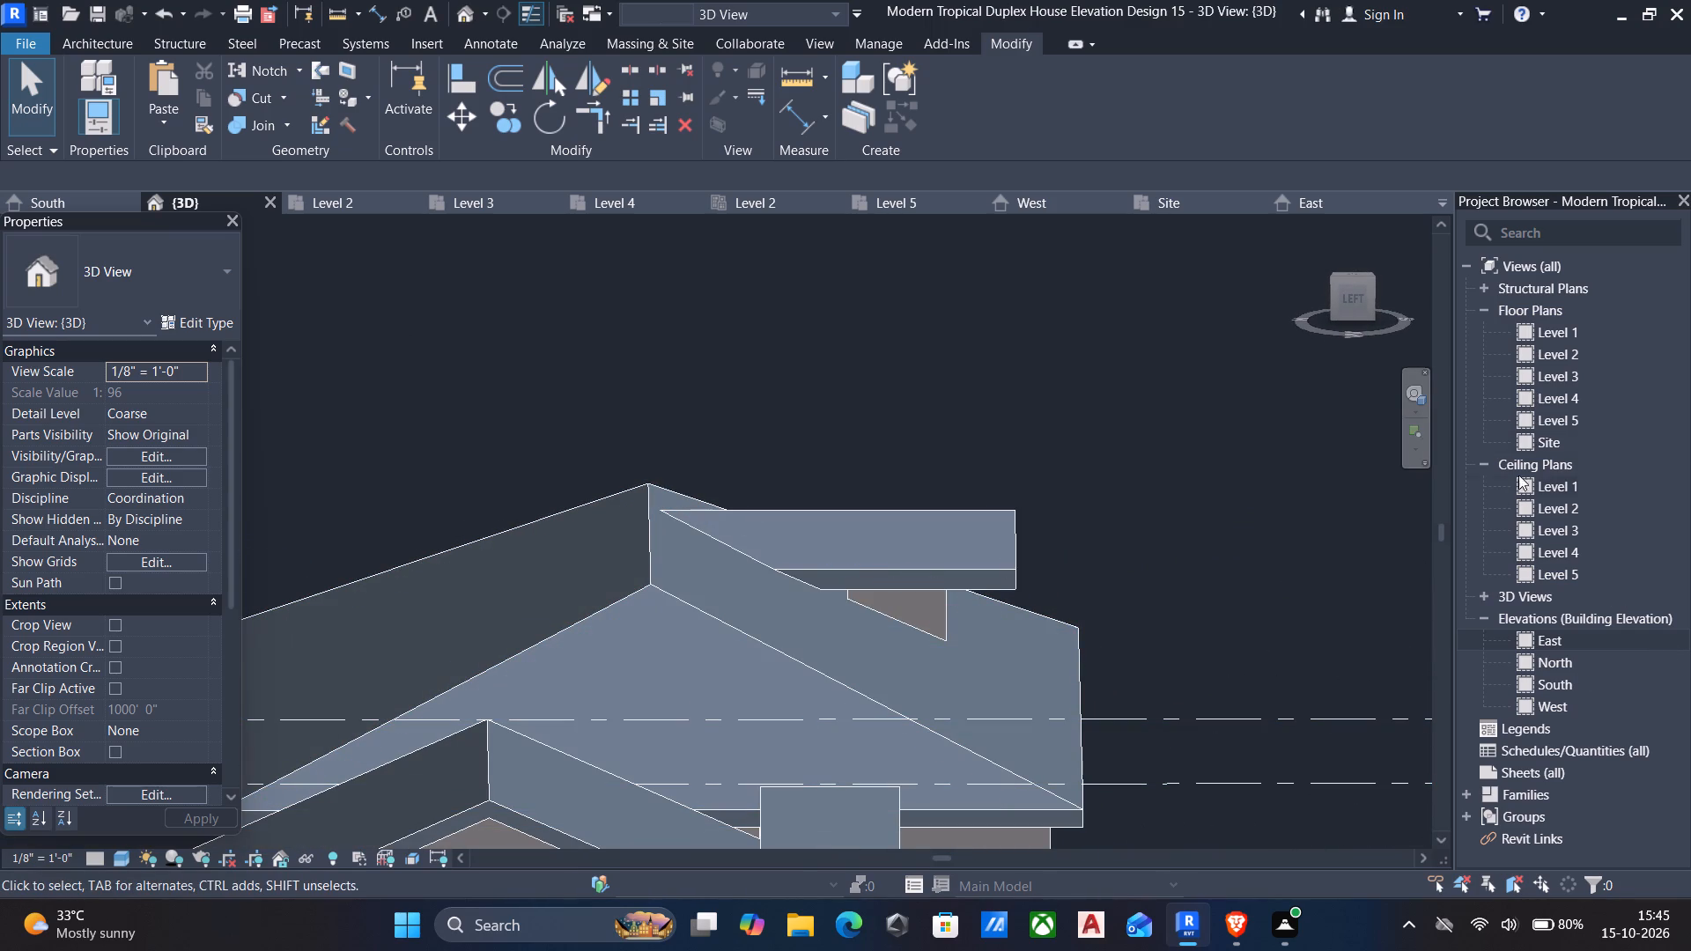
Edit the small gable roof's footprint in the Site plan, moving its front boundary line back to just in front of the dormer's front wall.
{"action": "double_click", "coordinate": [1562, 447]}
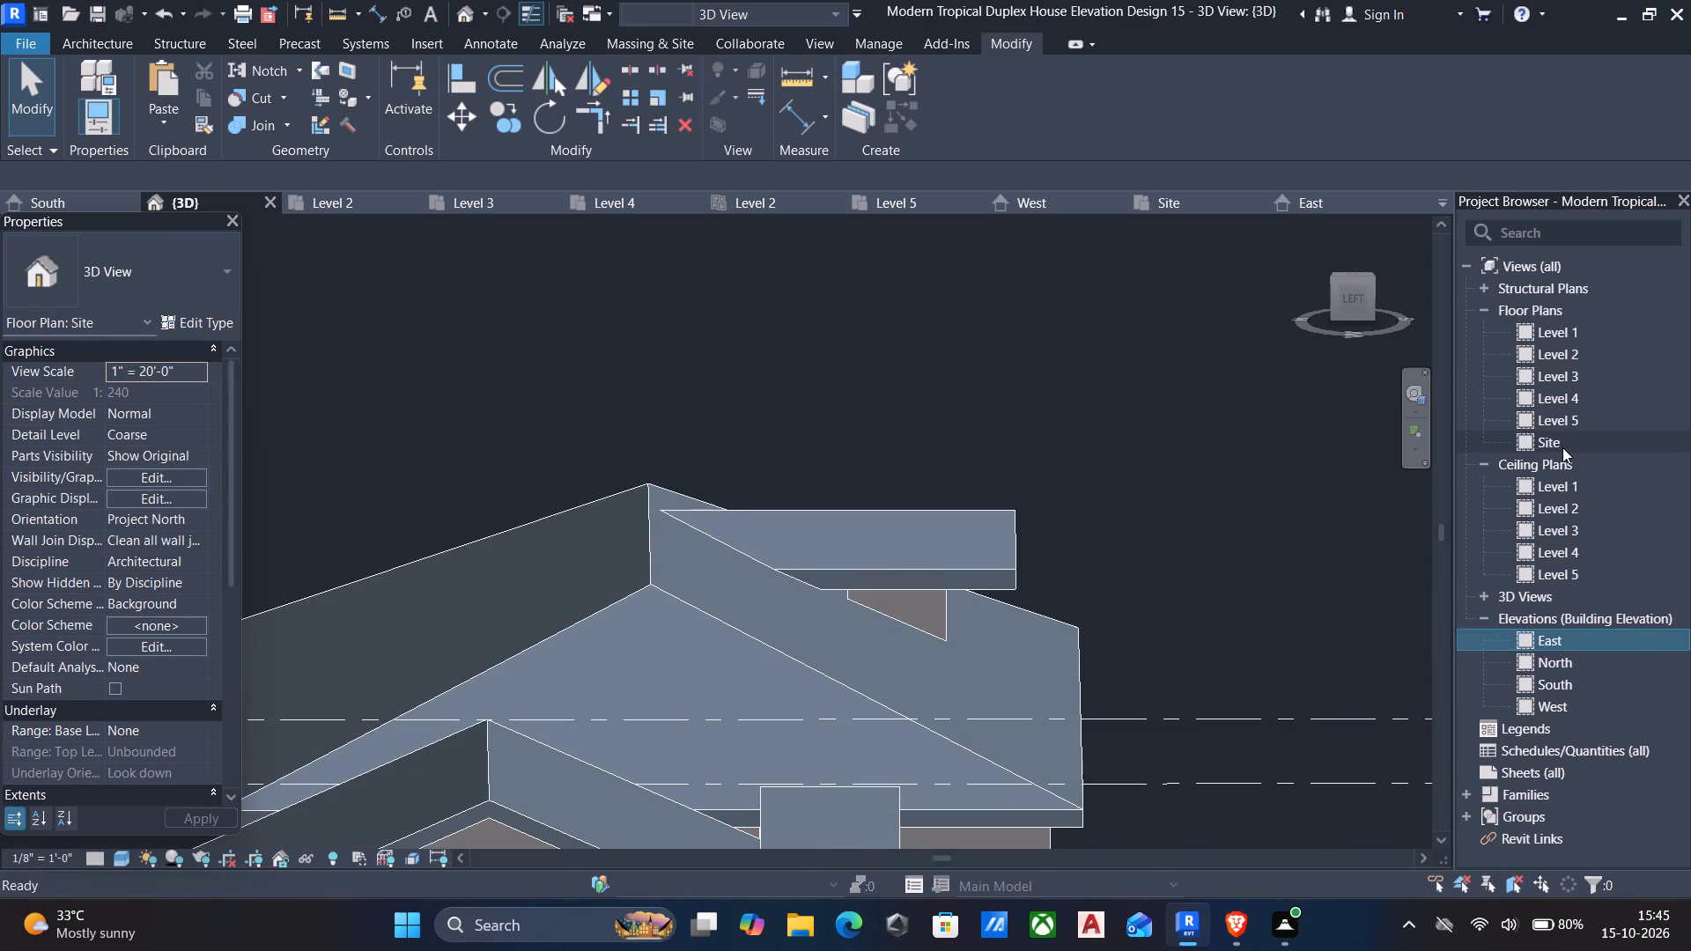
{"action": "scroll", "coordinate": [1060, 549], "scroll_direction": "down", "scroll_amount": 10}
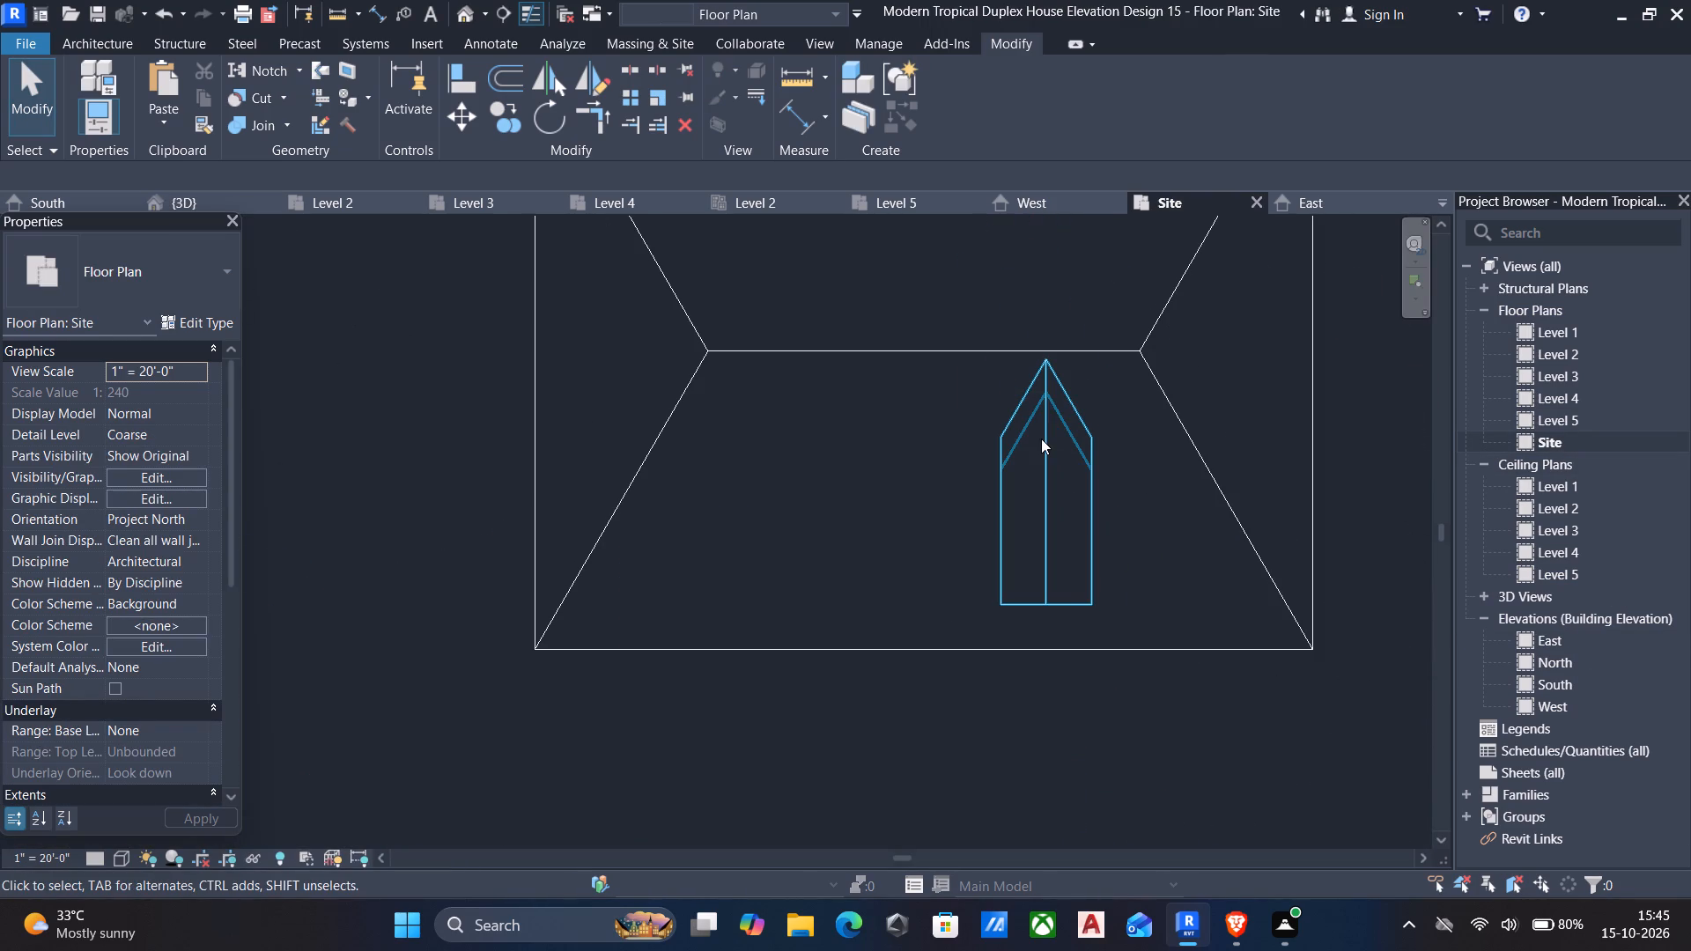
{"action": "scroll", "coordinate": [1060, 413], "scroll_direction": "down", "scroll_amount": 3}
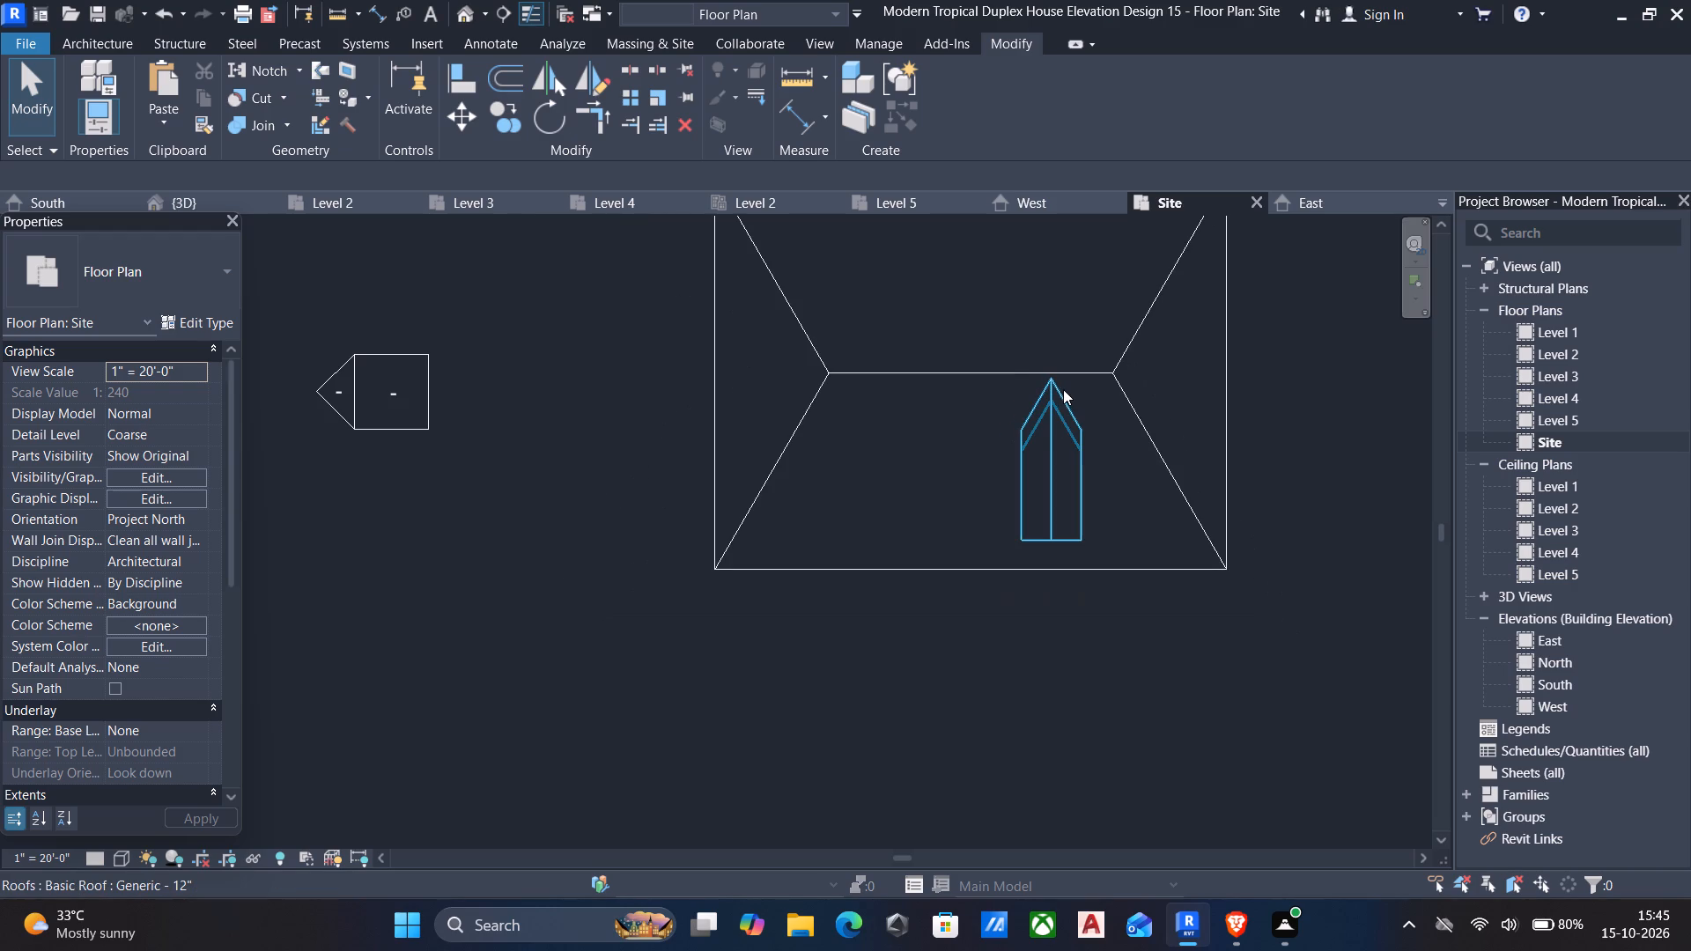
{"action": "left_click", "coordinate": [1052, 398]}
{"action": "scroll", "coordinate": [1059, 557], "scroll_direction": "up", "scroll_amount": 4}
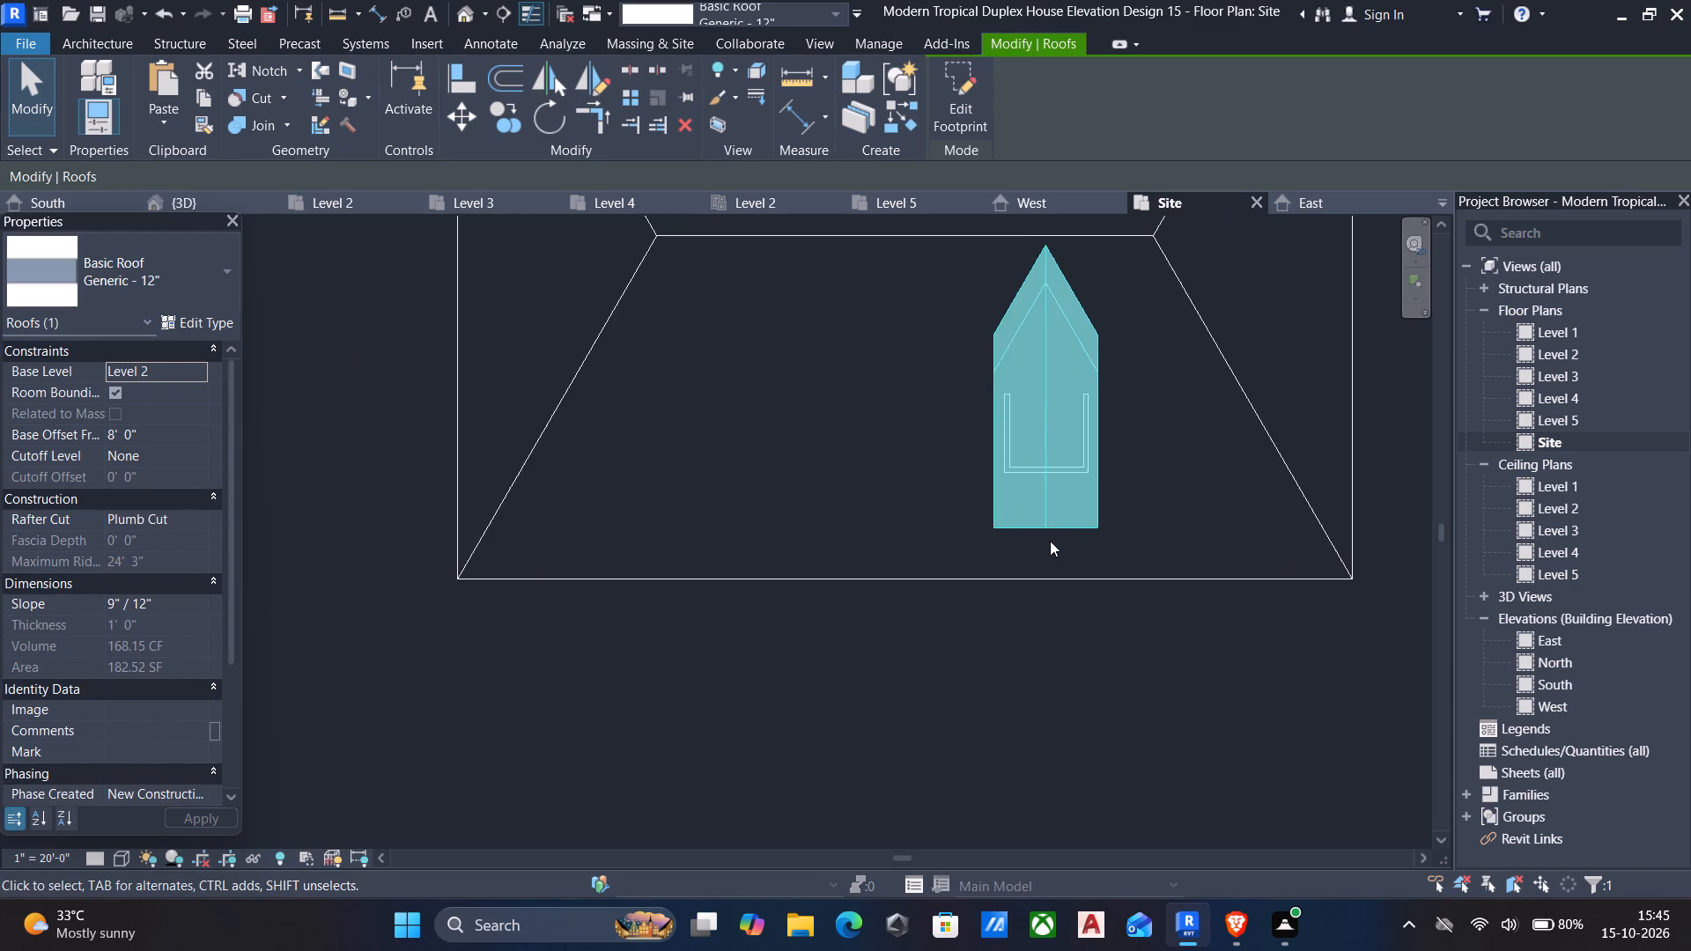
{"action": "left_click", "coordinate": [964, 126]}
{"action": "left_click", "coordinate": [1048, 528]}
{"action": "key", "text": "Up"}
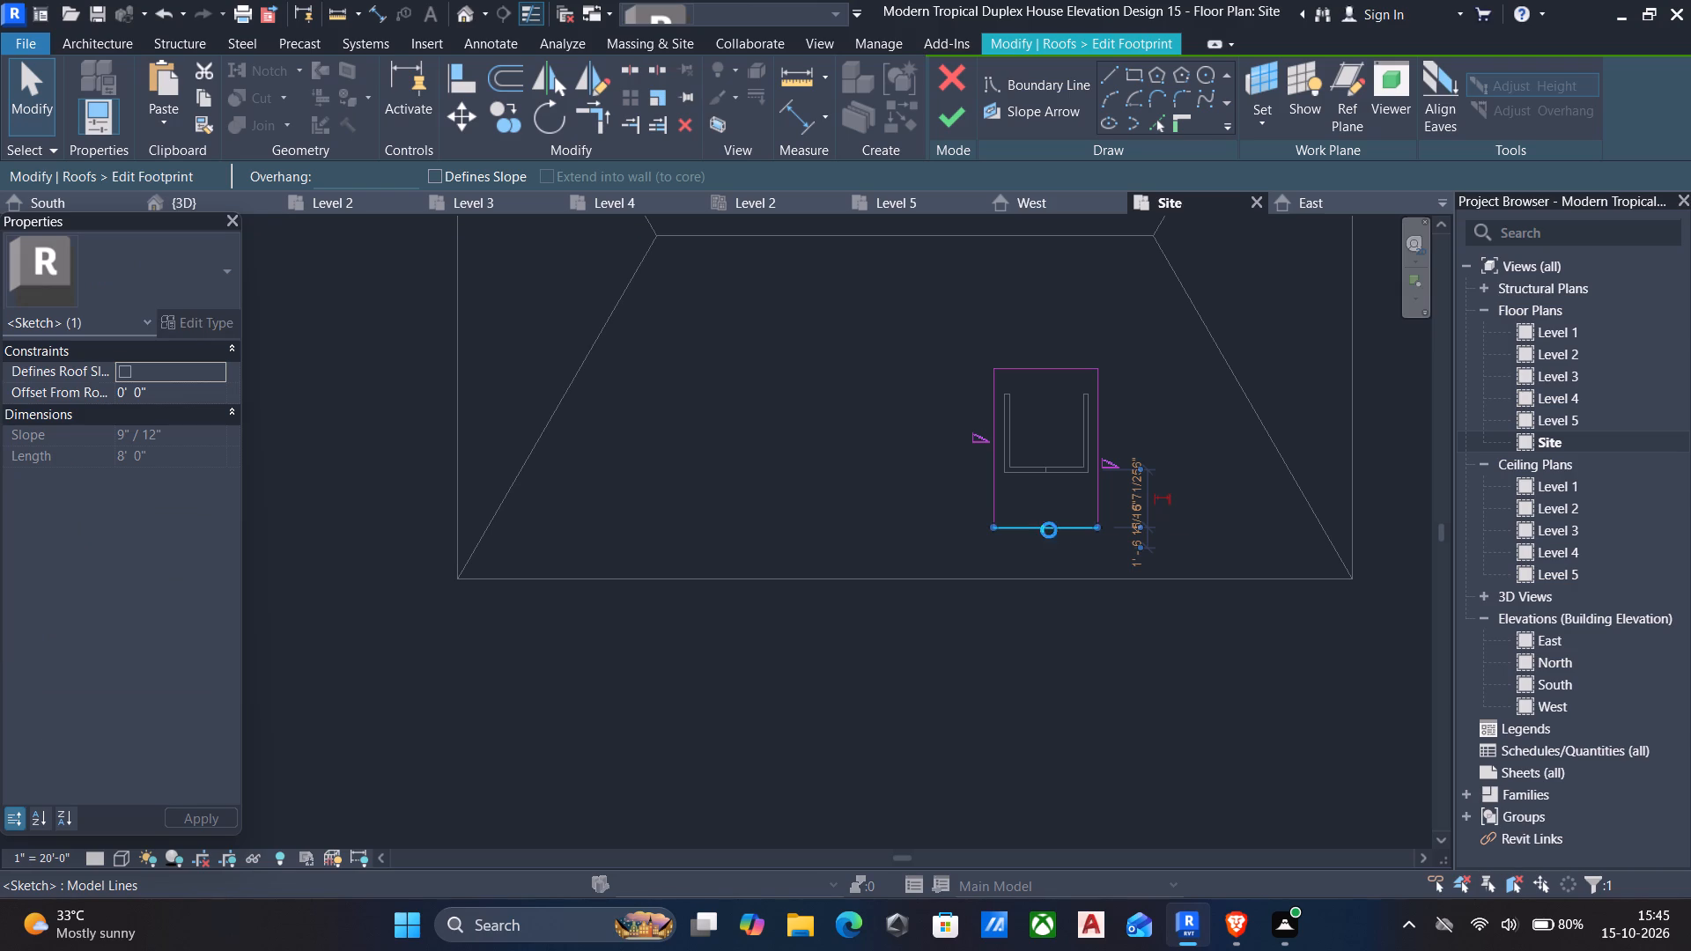
{"action": "key", "text": "Up"}
{"action": "key", "text": "Up"}
{"action": "key", "text": "Up"}
{"action": "key", "text": "Up"}
{"action": "key", "text": "Up"}
{"action": "key", "text": "Up"}
{"action": "key", "text": "Up"}
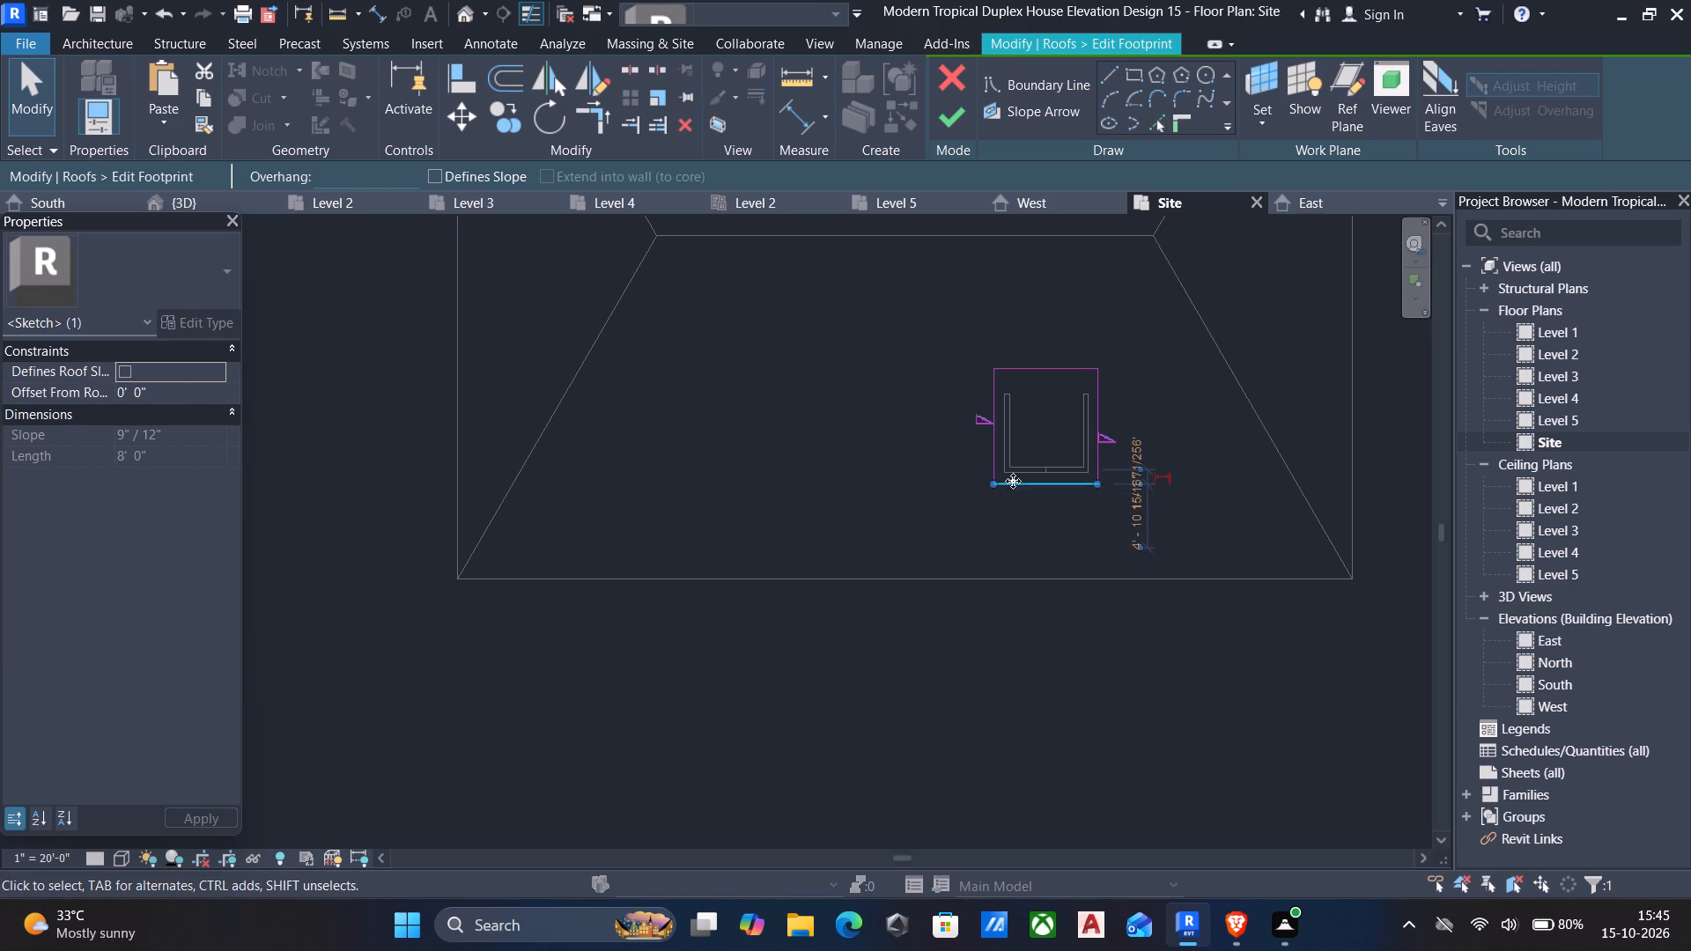
{"action": "left_click", "coordinate": [1014, 423]}
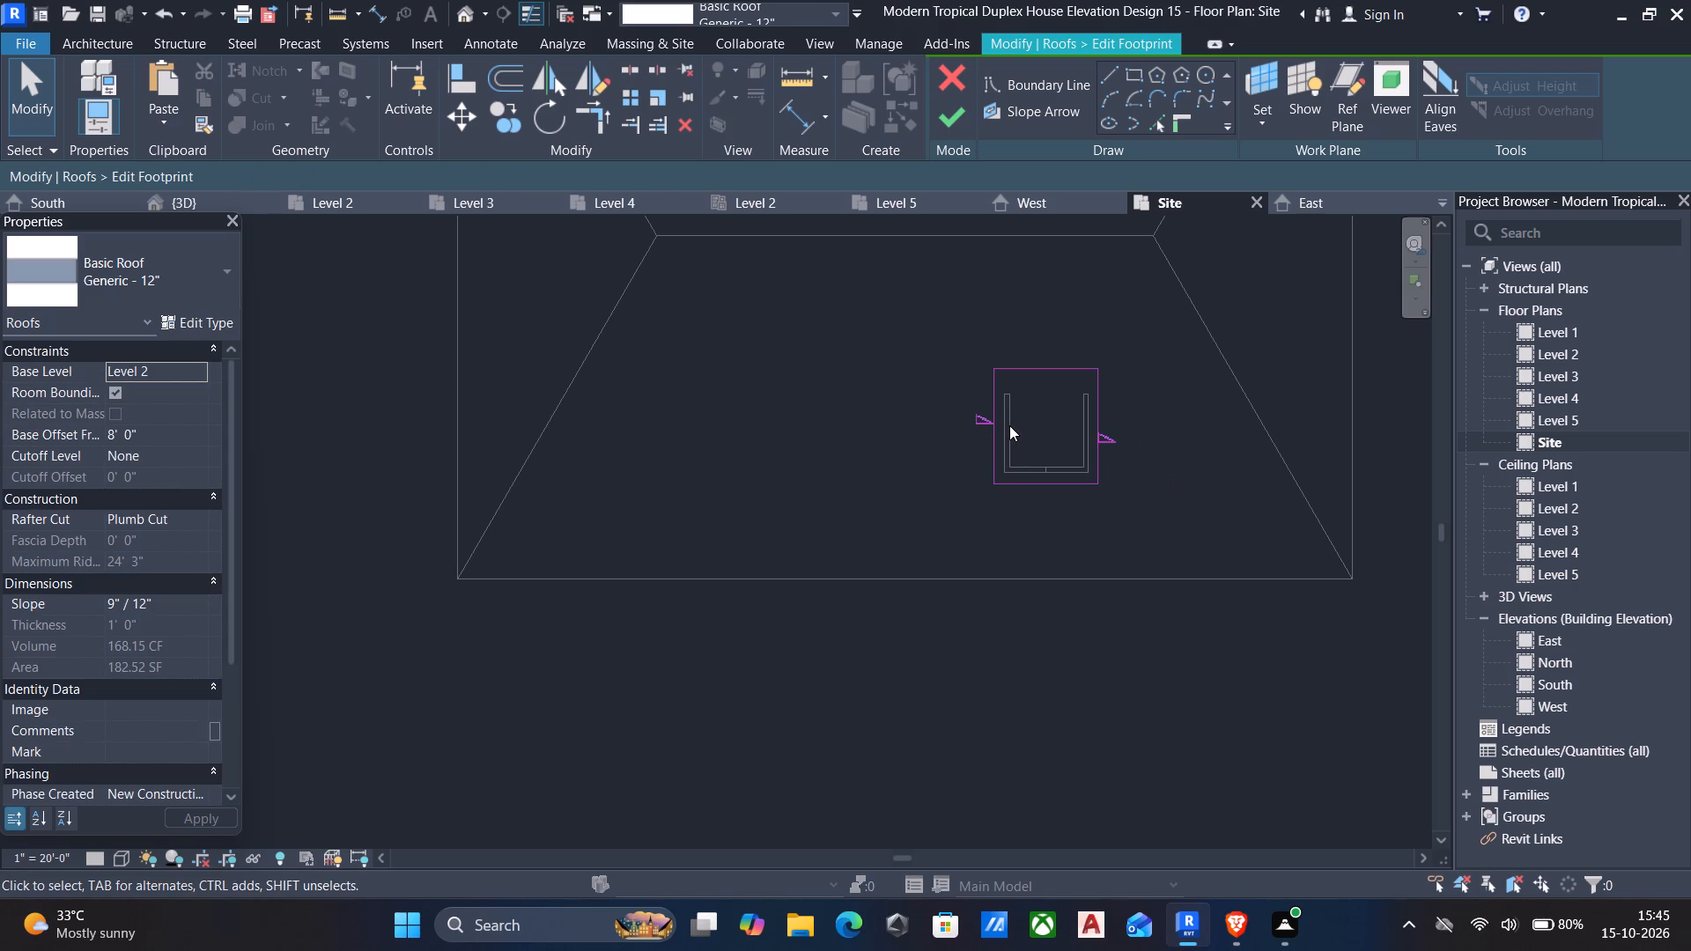
{"action": "left_click", "coordinate": [1009, 426]}
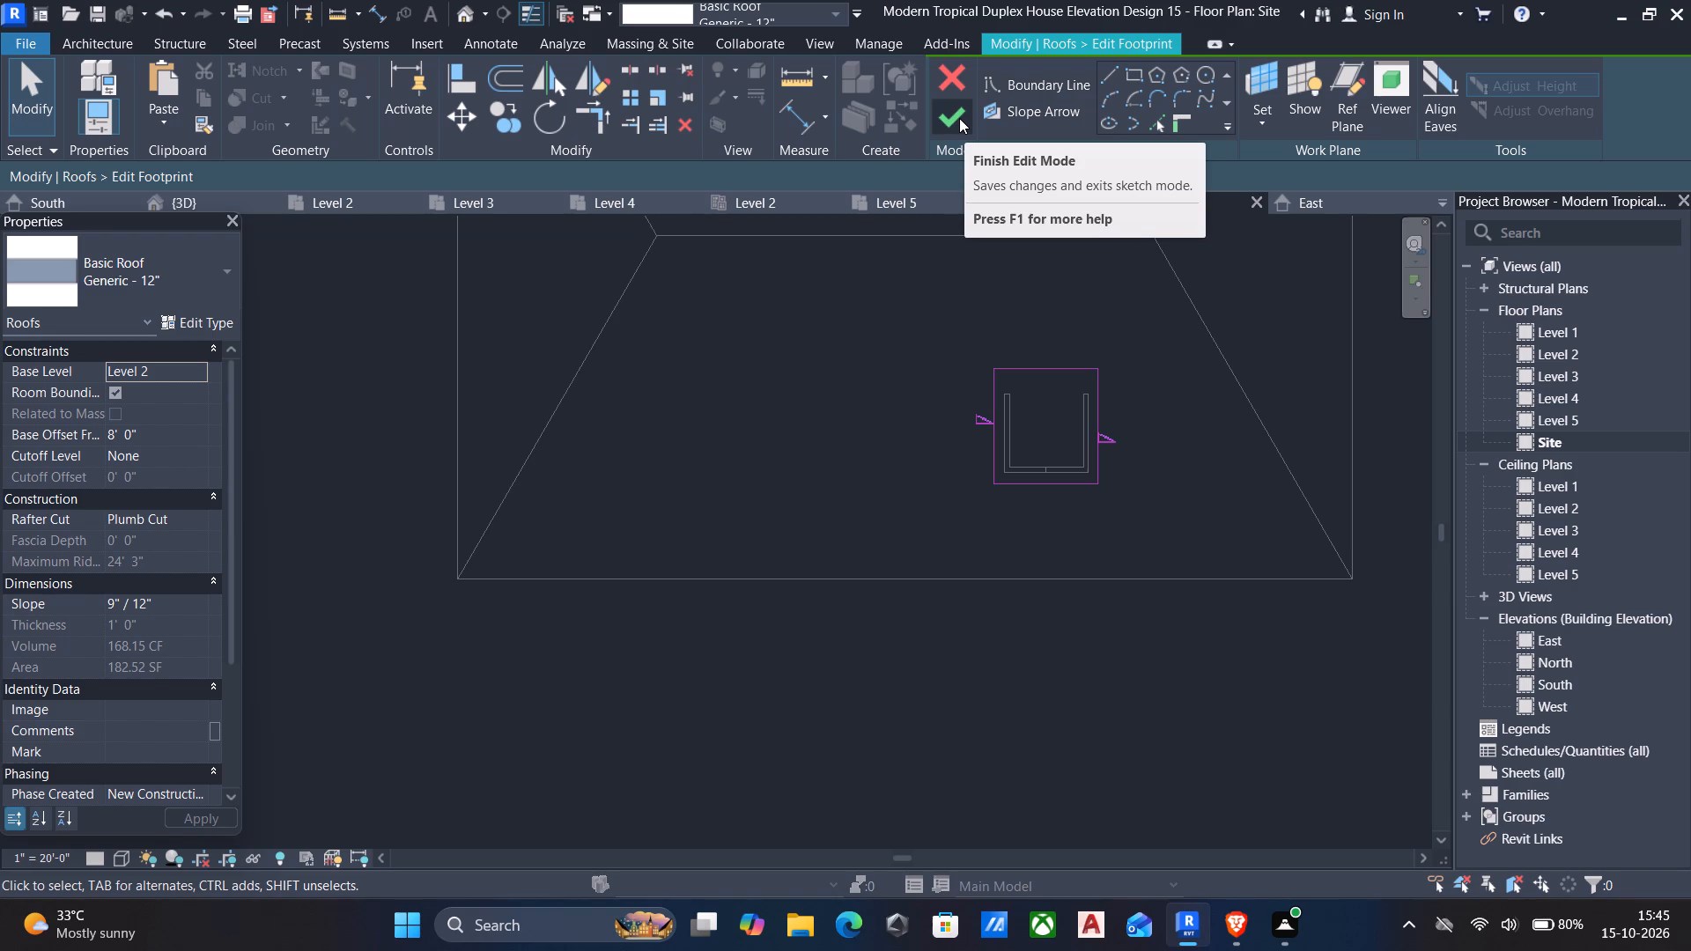
{"action": "key", "text": "Up"}
{"action": "left_click", "coordinate": [1040, 478]}
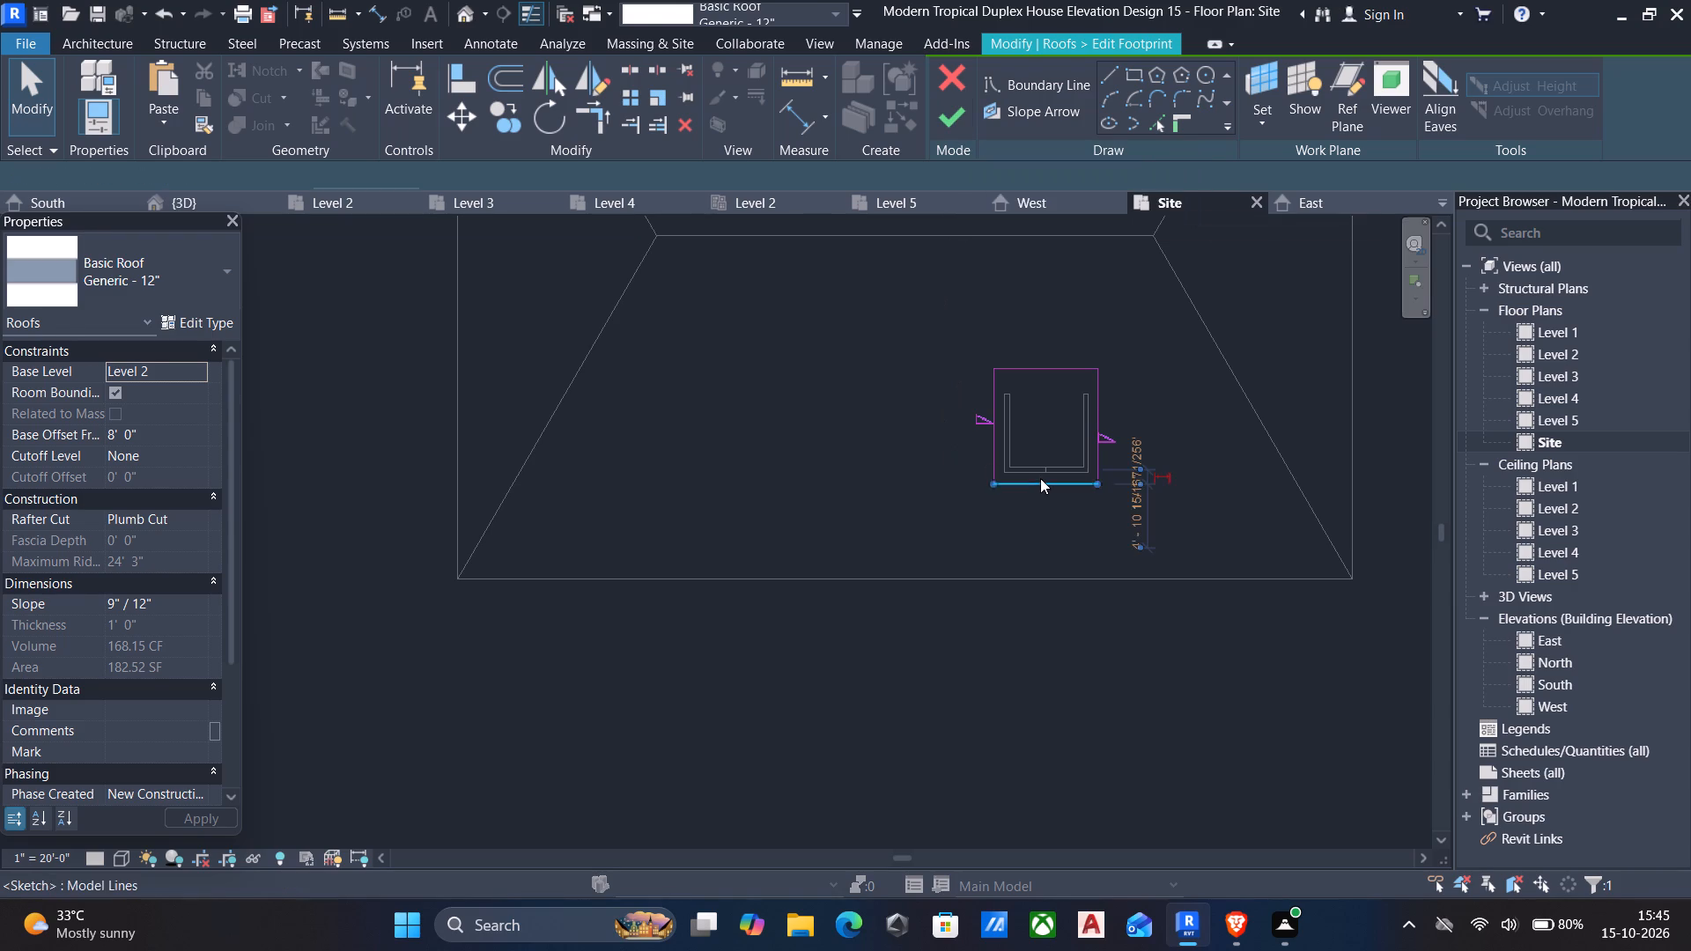
{"action": "key", "text": "Up"}
{"action": "left_click", "coordinate": [956, 117]}
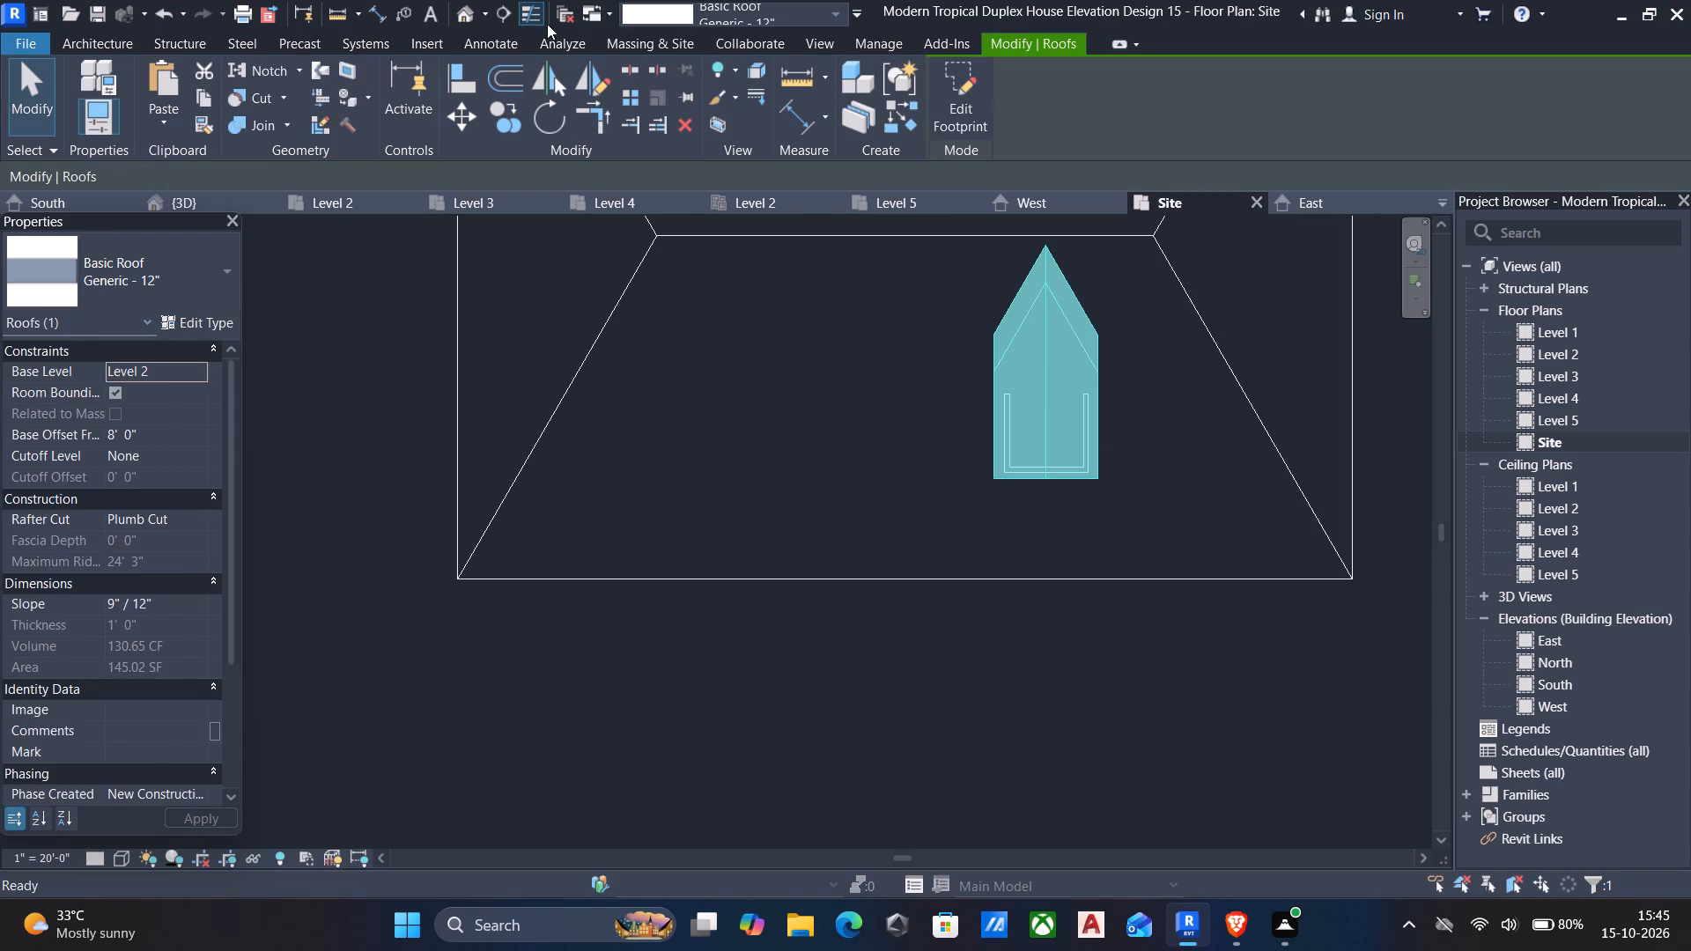
Edit the small gable roof's footprint in the Site plan, moving its rear boundary line forward to a dimension of about 6' 11 3/4".
{"action": "left_click", "coordinate": [473, 20]}
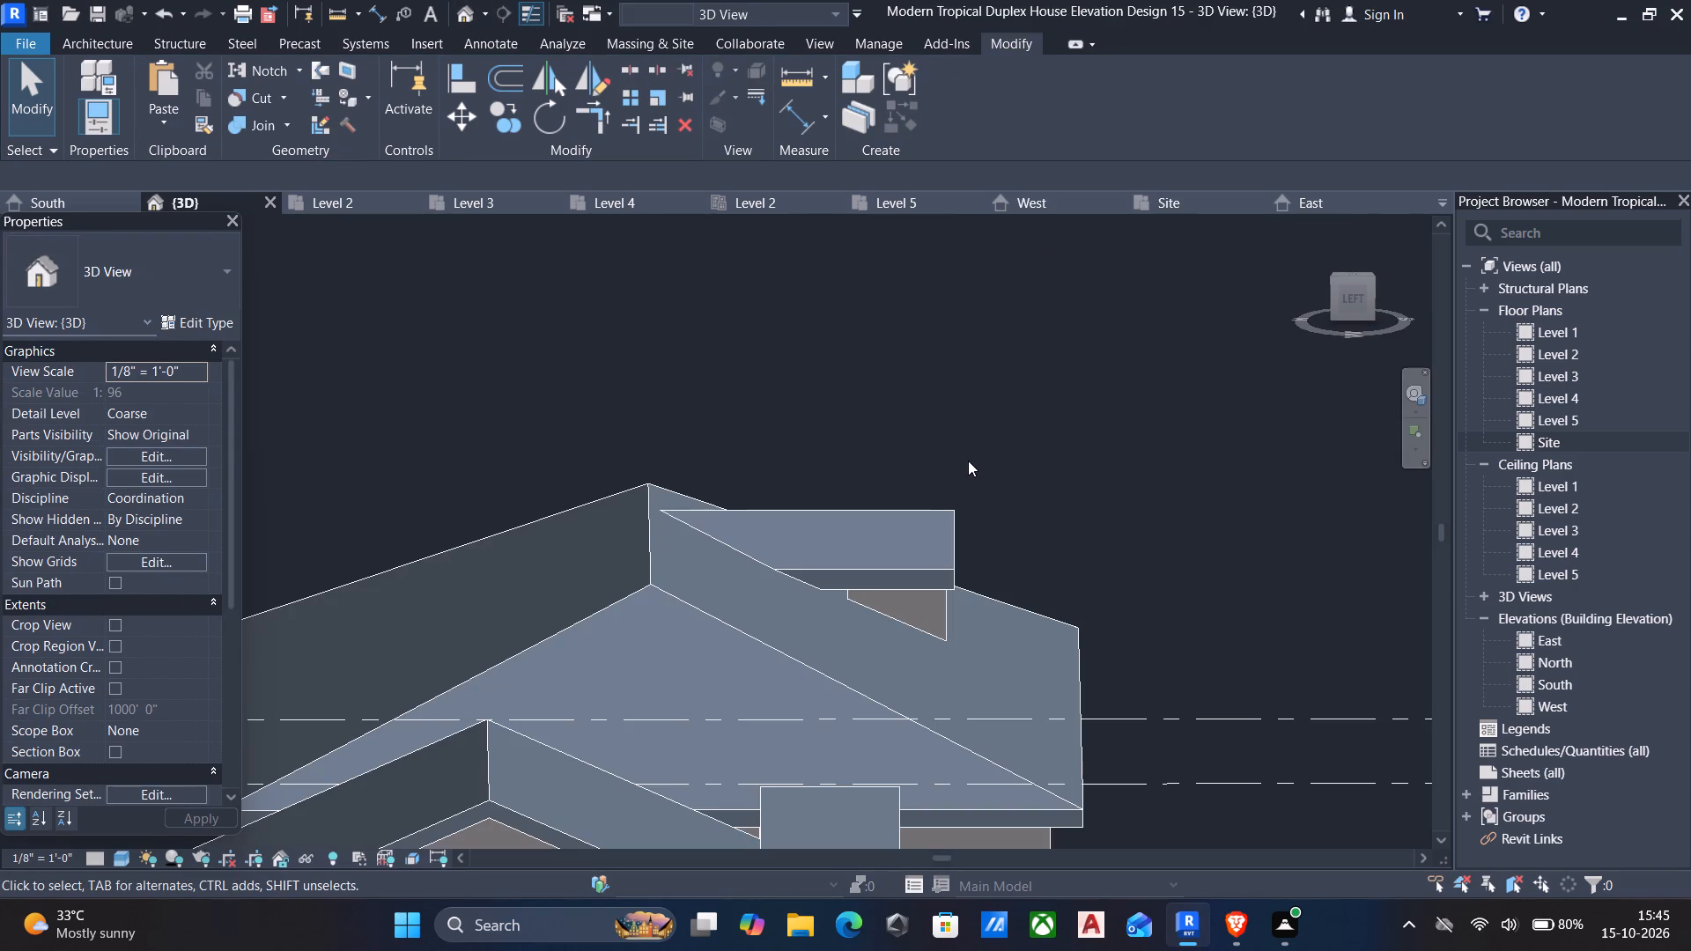
{"action": "key", "text": "Escape"}
{"action": "middle_click_drag", "start_coordinate": [969, 463], "coordinate": [788, 503], "text": "shift"}
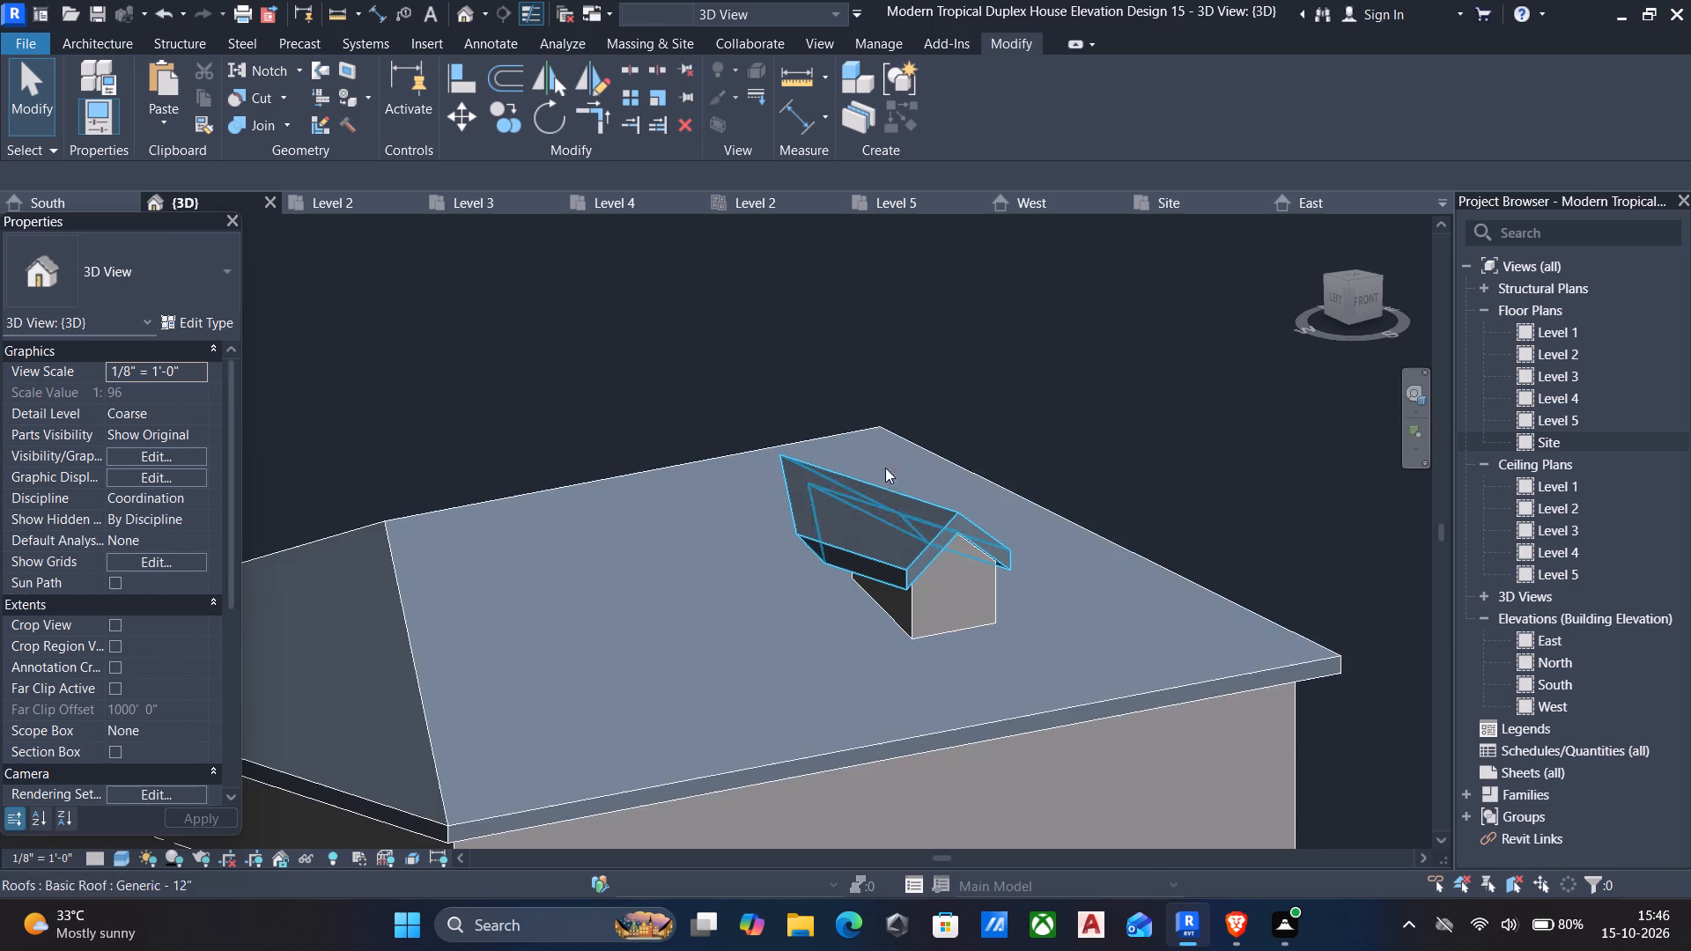
{"action": "double_click", "coordinate": [1566, 443]}
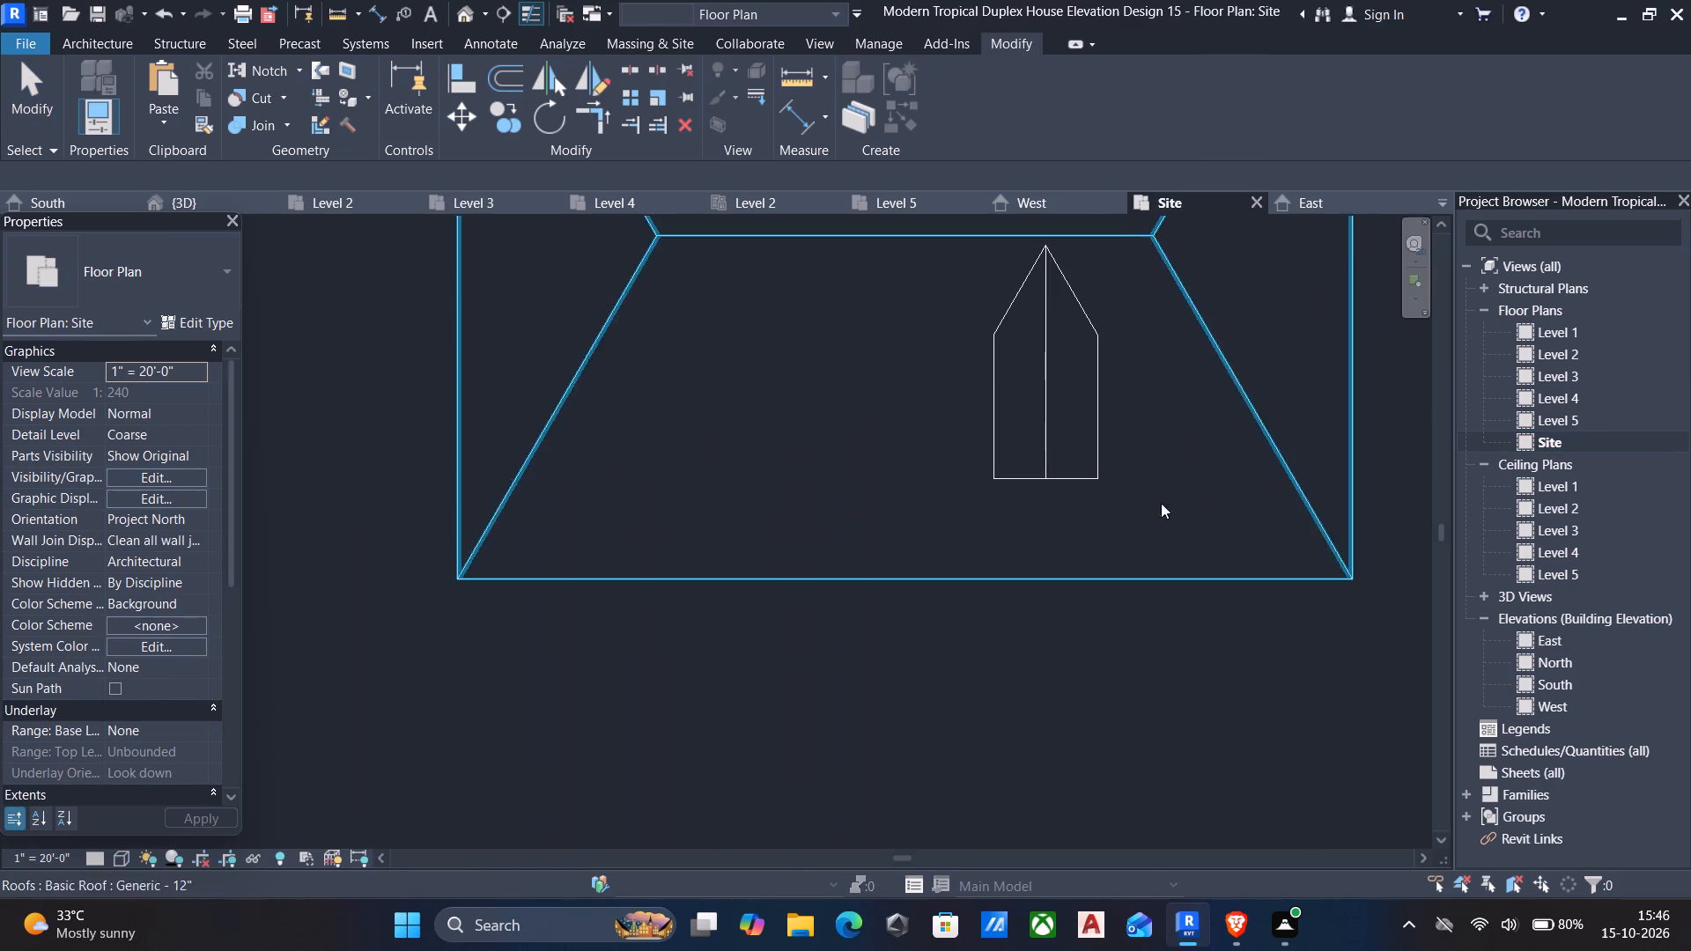
{"action": "left_click", "coordinate": [1051, 249]}
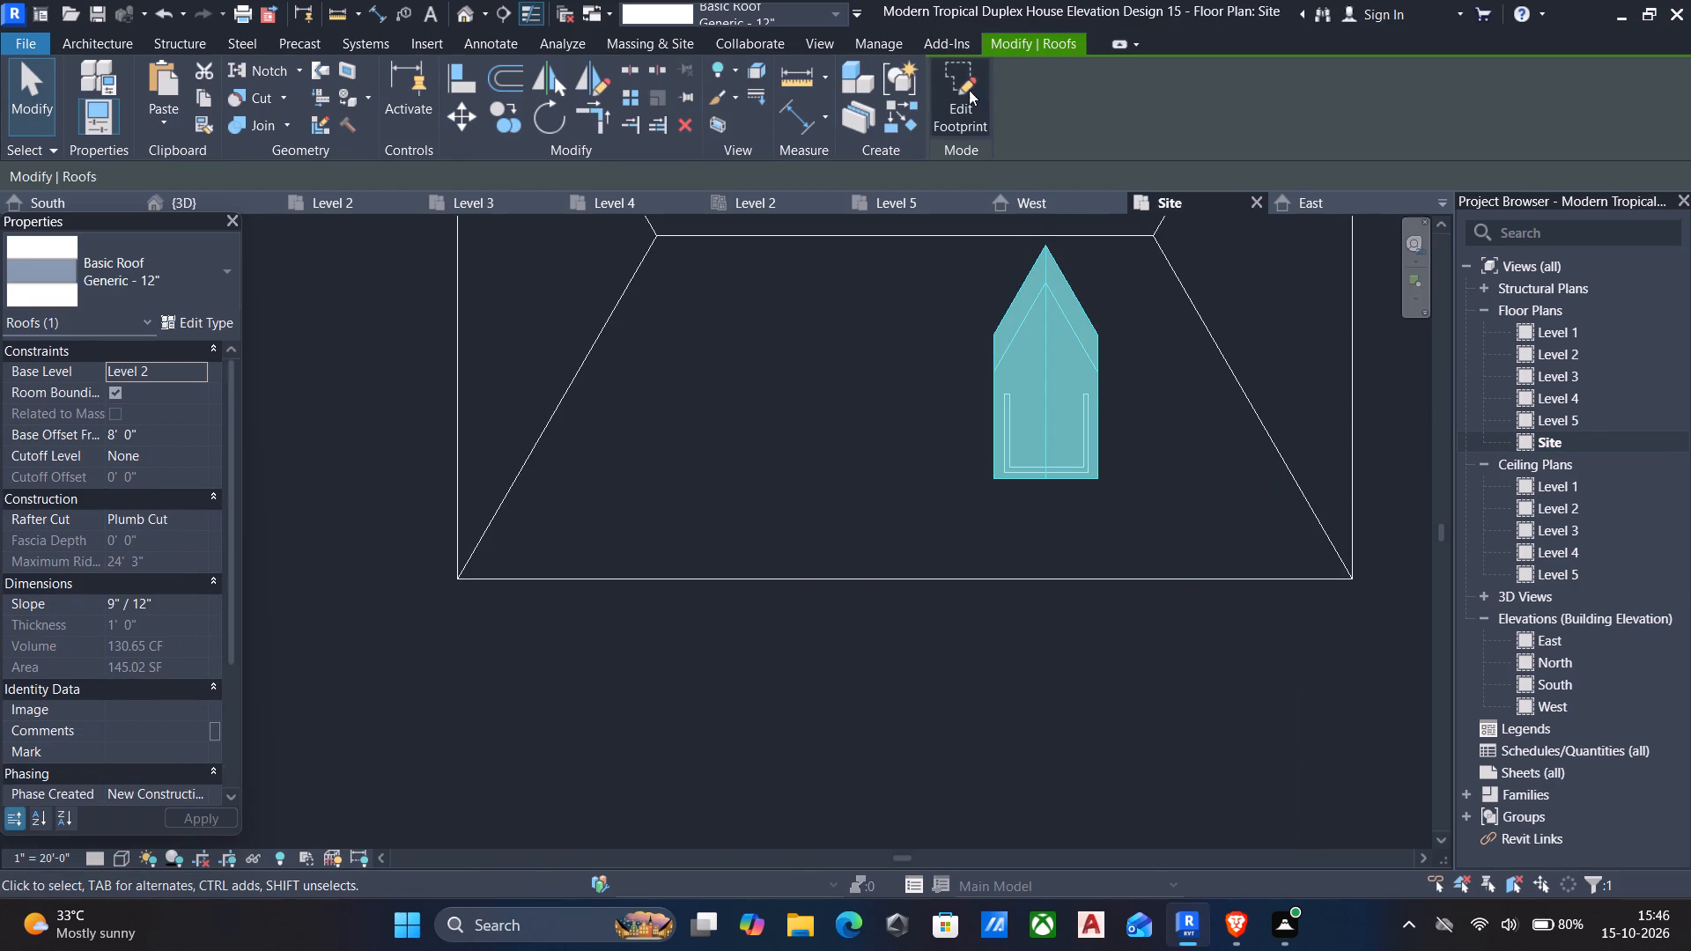
{"action": "left_click", "coordinate": [968, 74]}
{"action": "left_click", "coordinate": [1040, 365]}
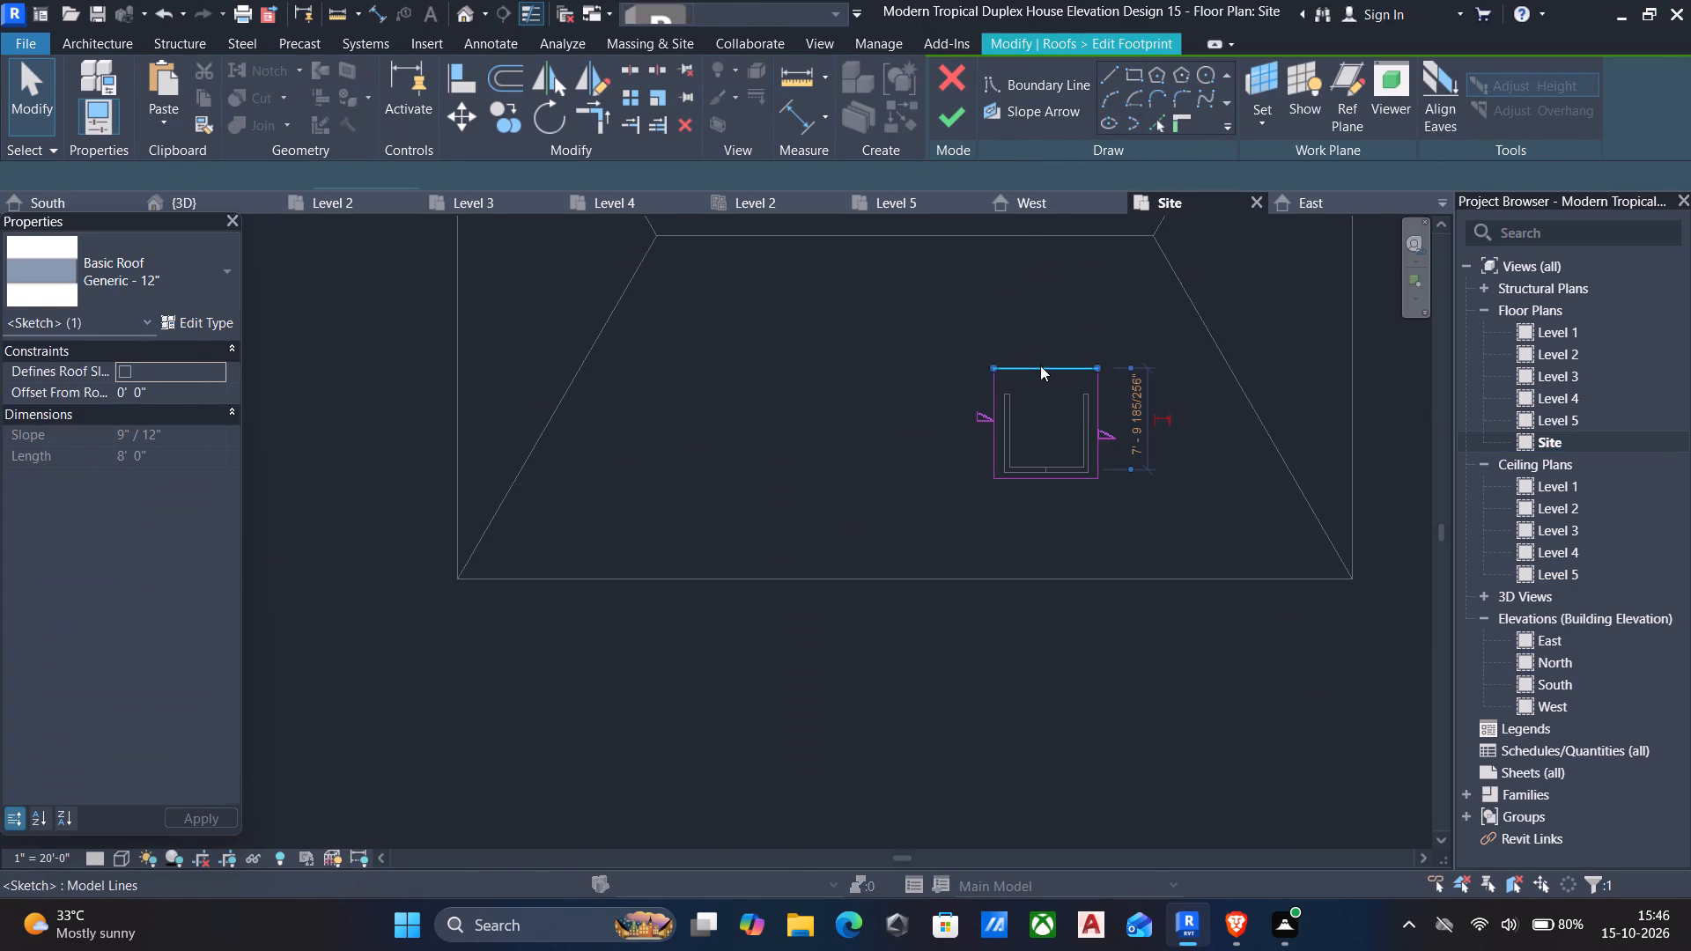
{"action": "key", "text": "Down"}
{"action": "key", "text": "Down"}
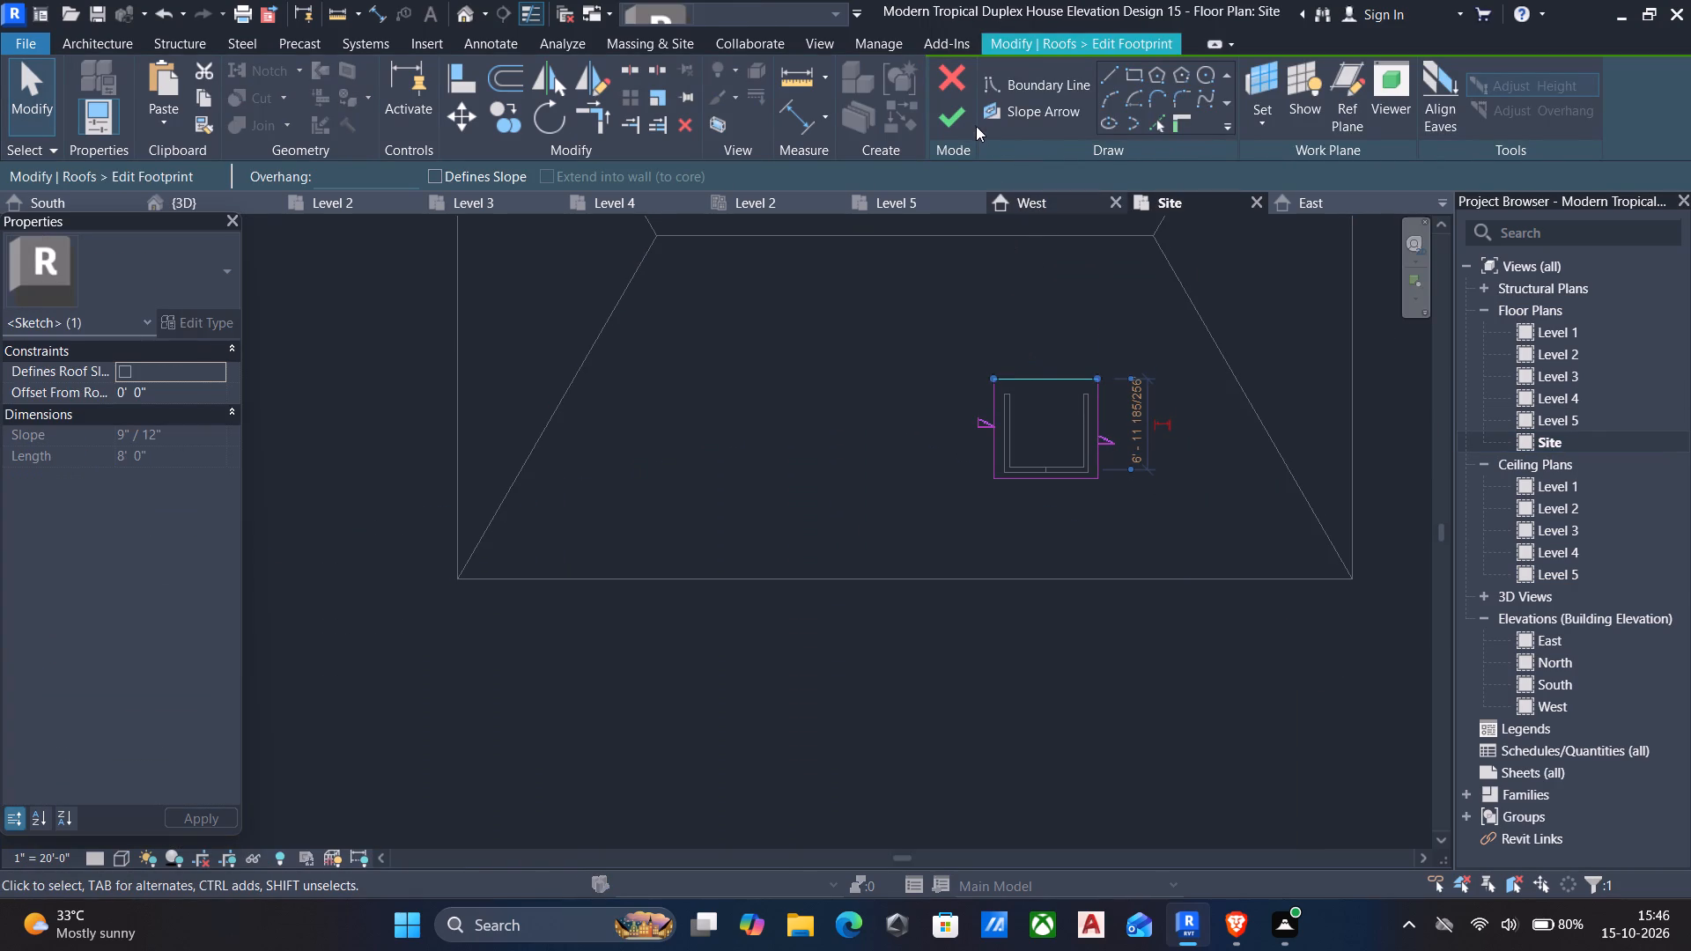
{"action": "left_click", "coordinate": [961, 125]}
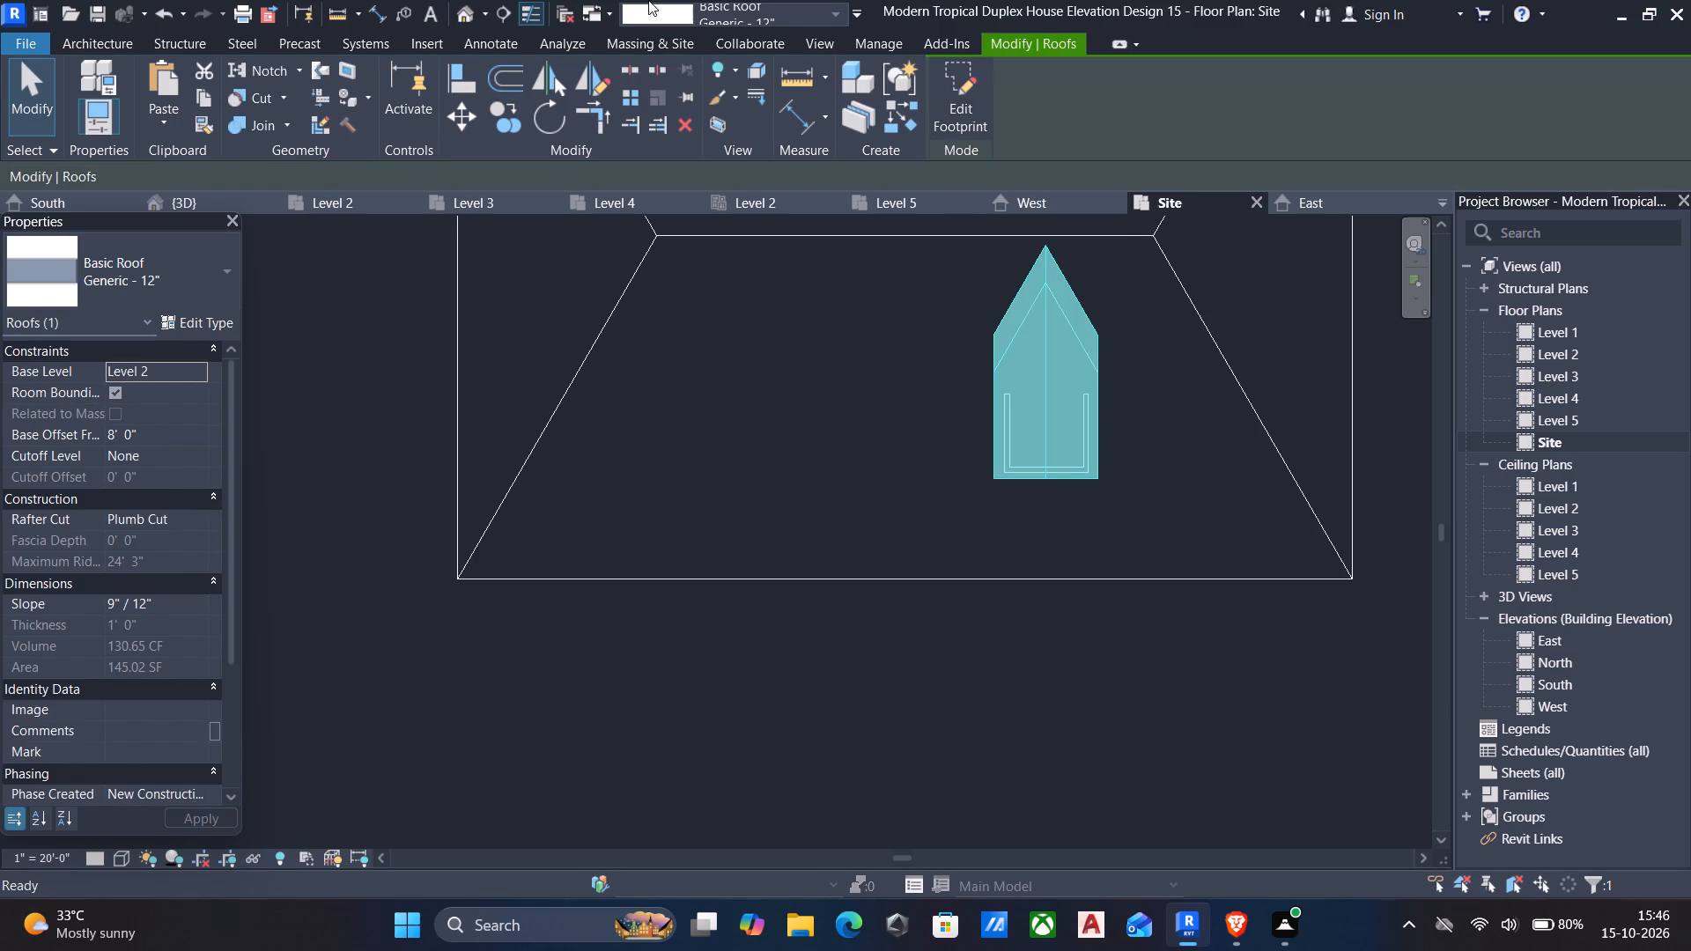
Nudge the whole small gable roof slightly back toward the main roof's ridge in the Site plan.
{"action": "key", "text": "Down"}
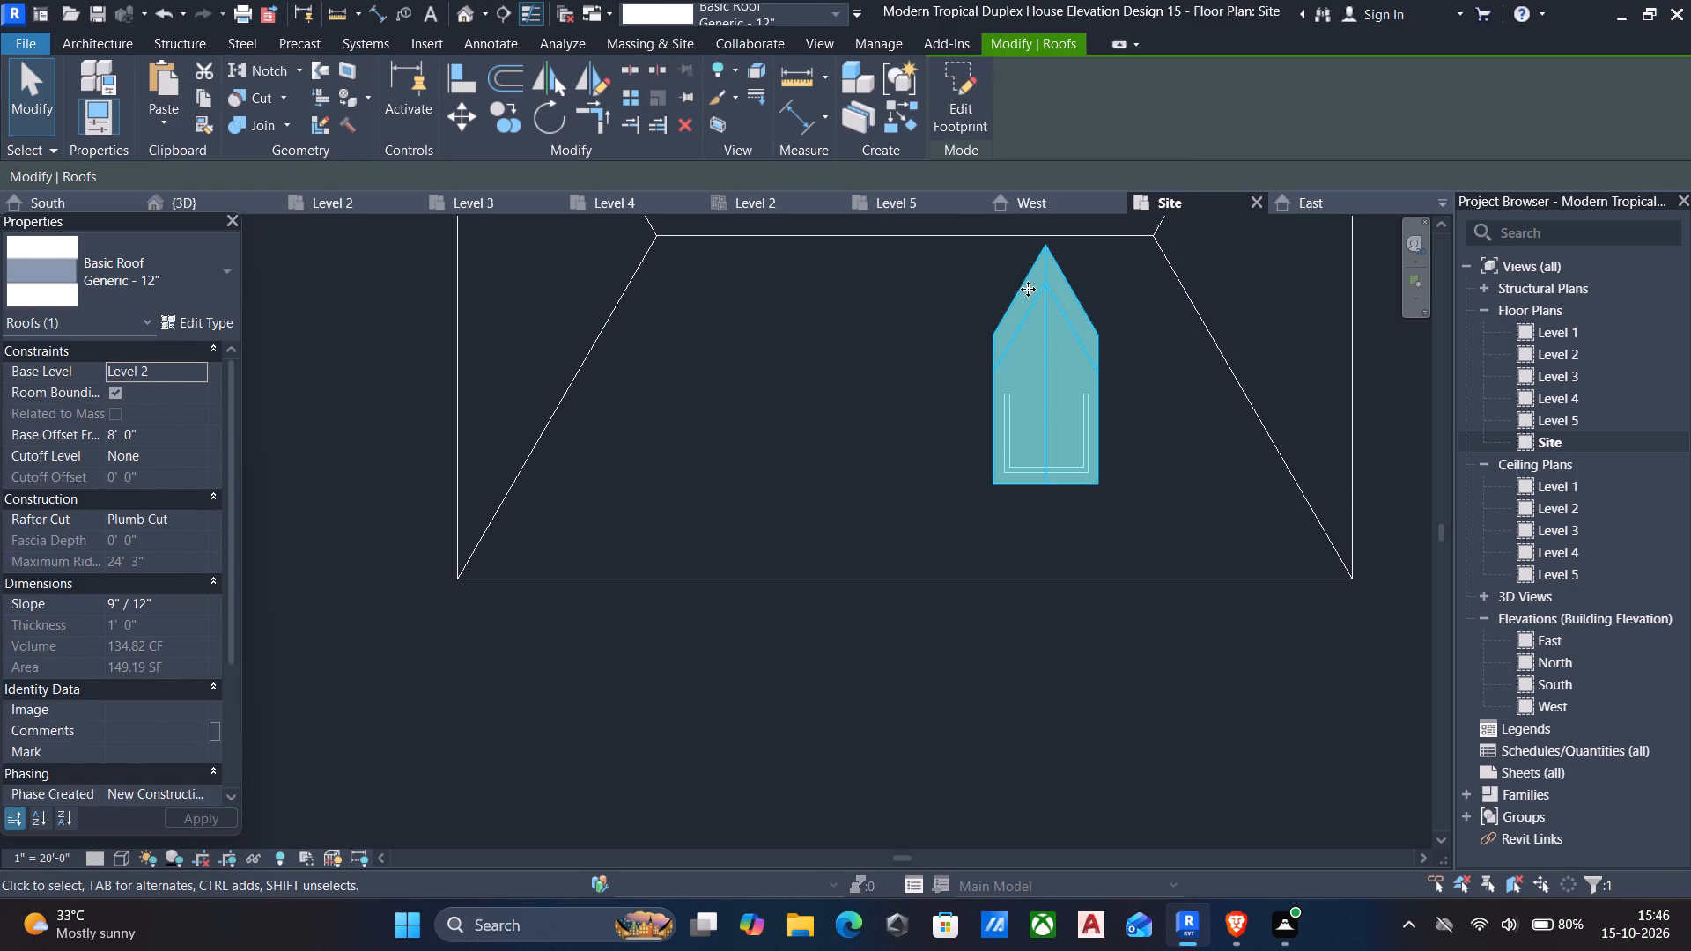
{"action": "key", "text": "Up"}
{"action": "key", "text": "Up"}
{"action": "left_click", "coordinate": [1039, 273]}
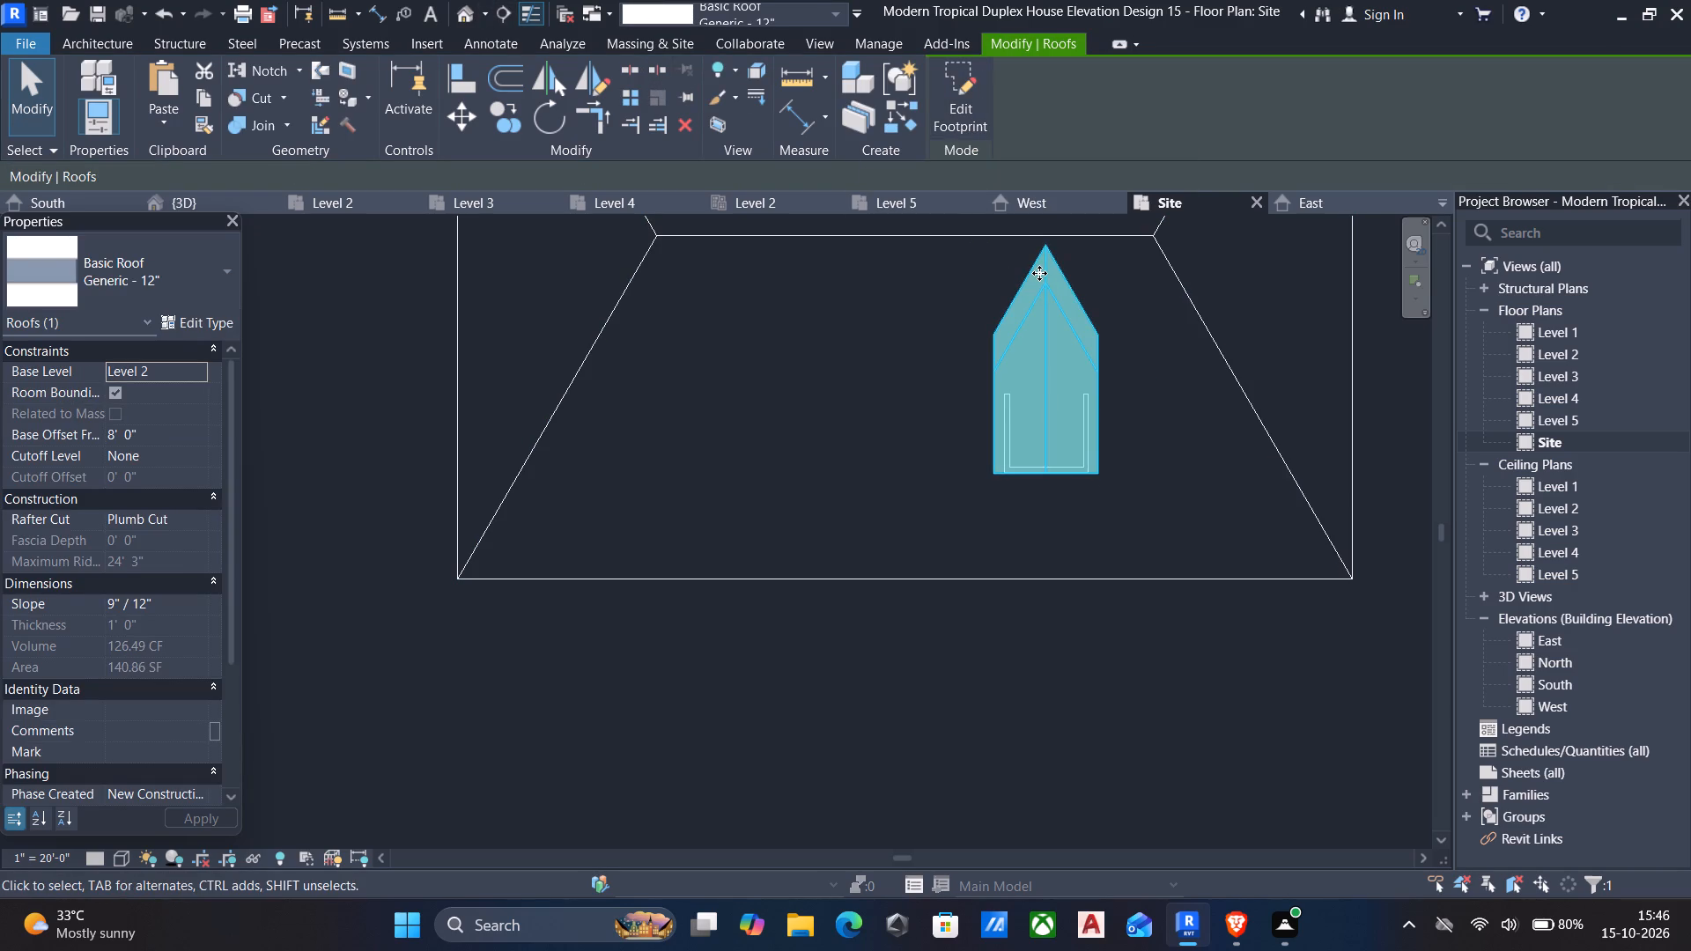
Examine the repositioned small gable roof against the dormer walls and main roof in the 3D view.
{"action": "left_click", "coordinate": [460, 18]}
{"action": "key", "text": "Escape"}
{"action": "middle_click_drag", "start_coordinate": [939, 364], "coordinate": [965, 358]}
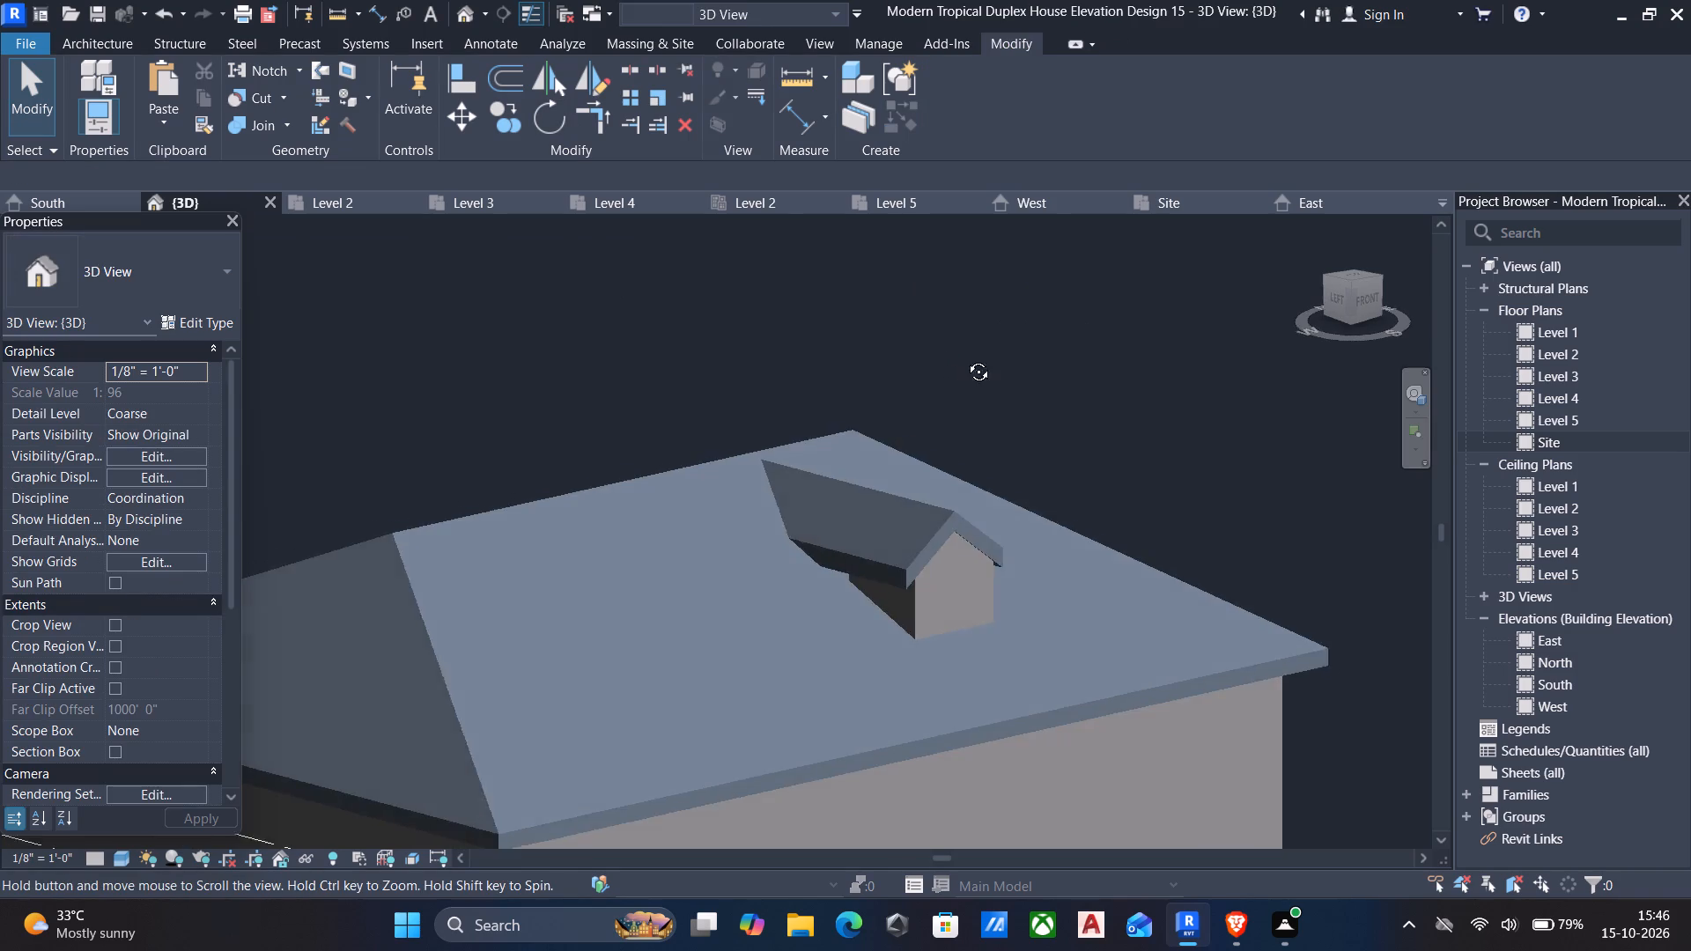
{"action": "middle_click_drag", "start_coordinate": [965, 358], "coordinate": [1045, 333]}
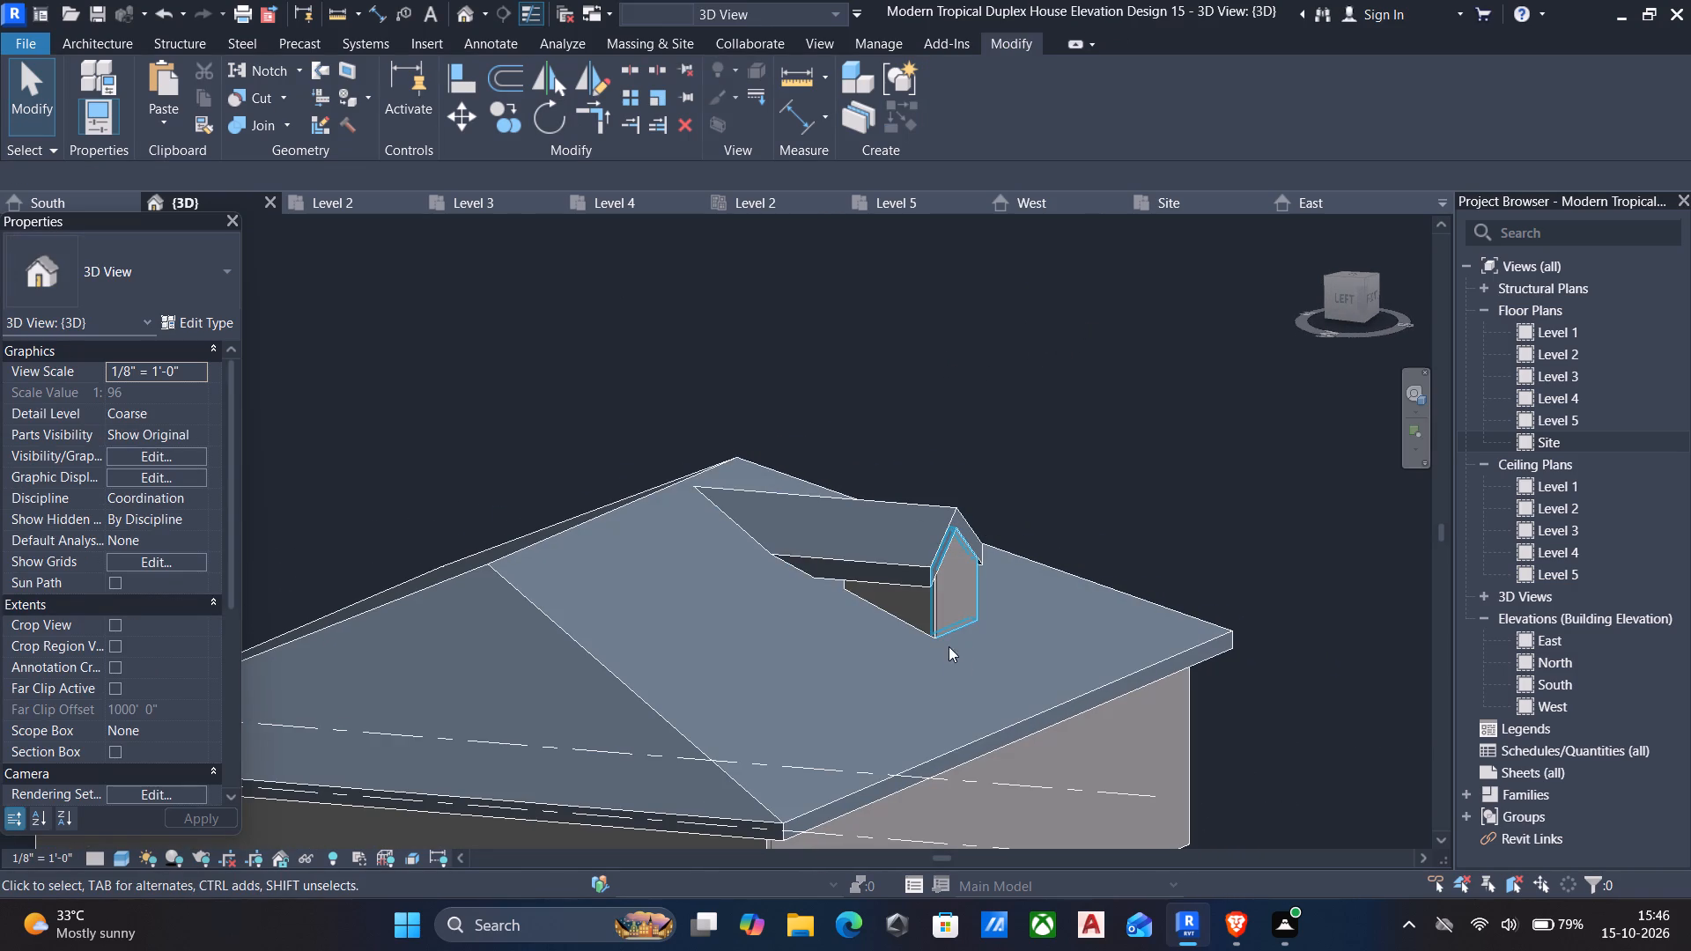
{"action": "middle_click_drag", "start_coordinate": [949, 646], "coordinate": [949, 604], "text": "shift"}
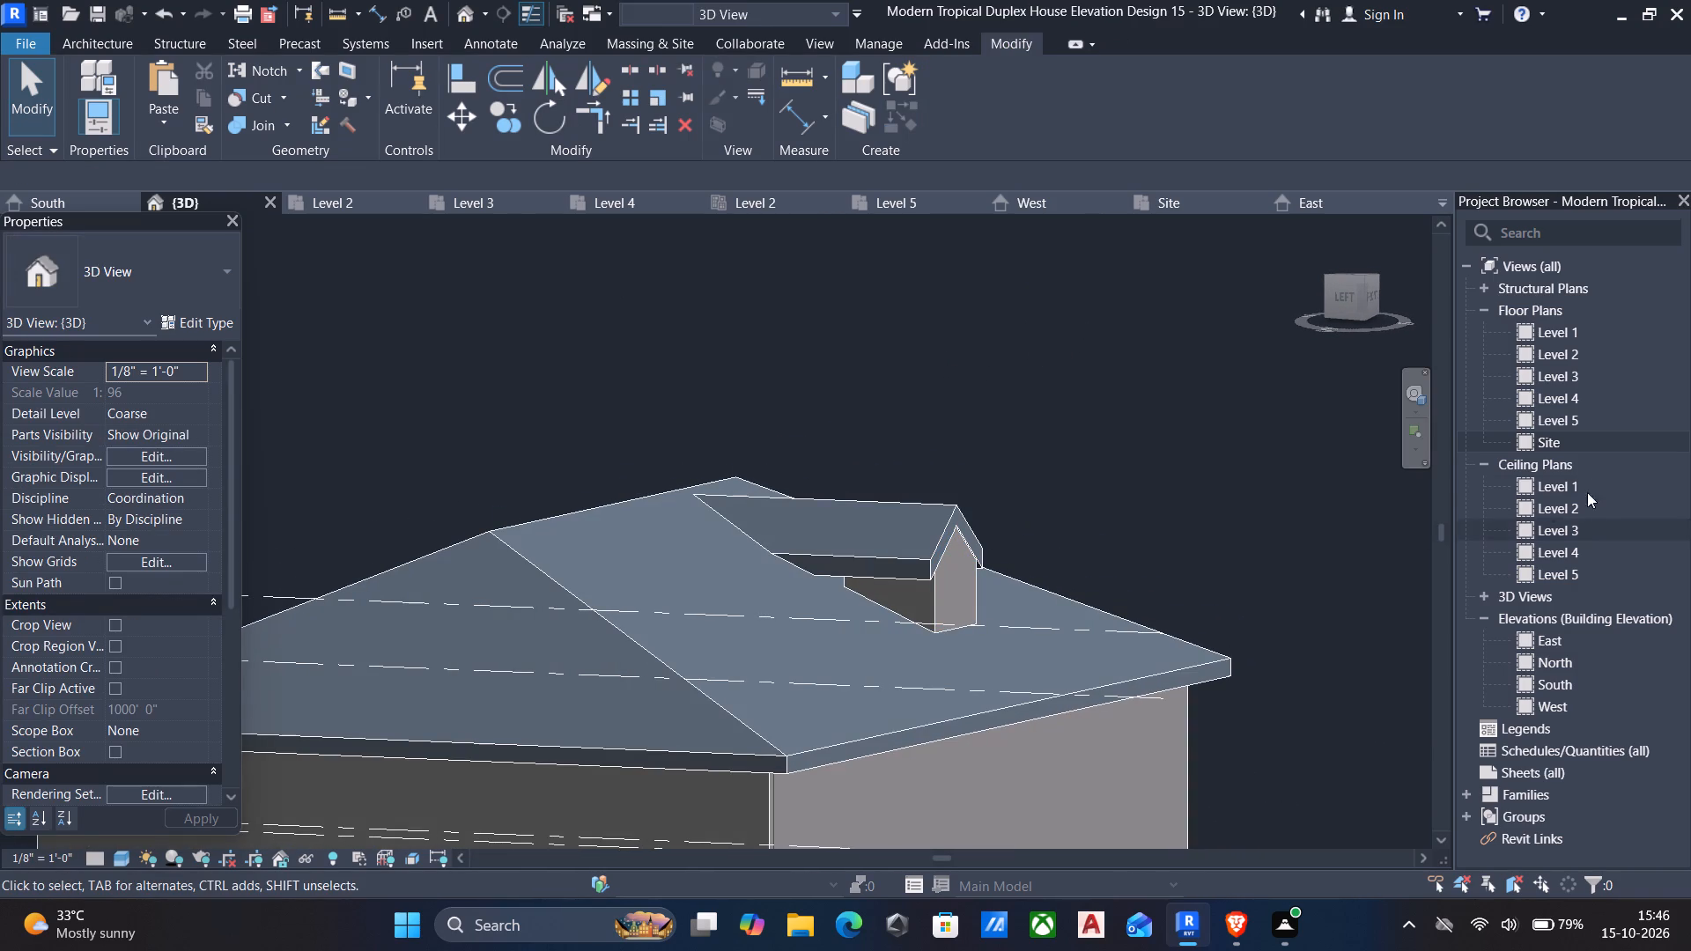
Look over the Level 5 and Level 2 floor plans to check how the hip-roofed block and its dormer are shown.
{"action": "double_click", "coordinate": [1560, 427]}
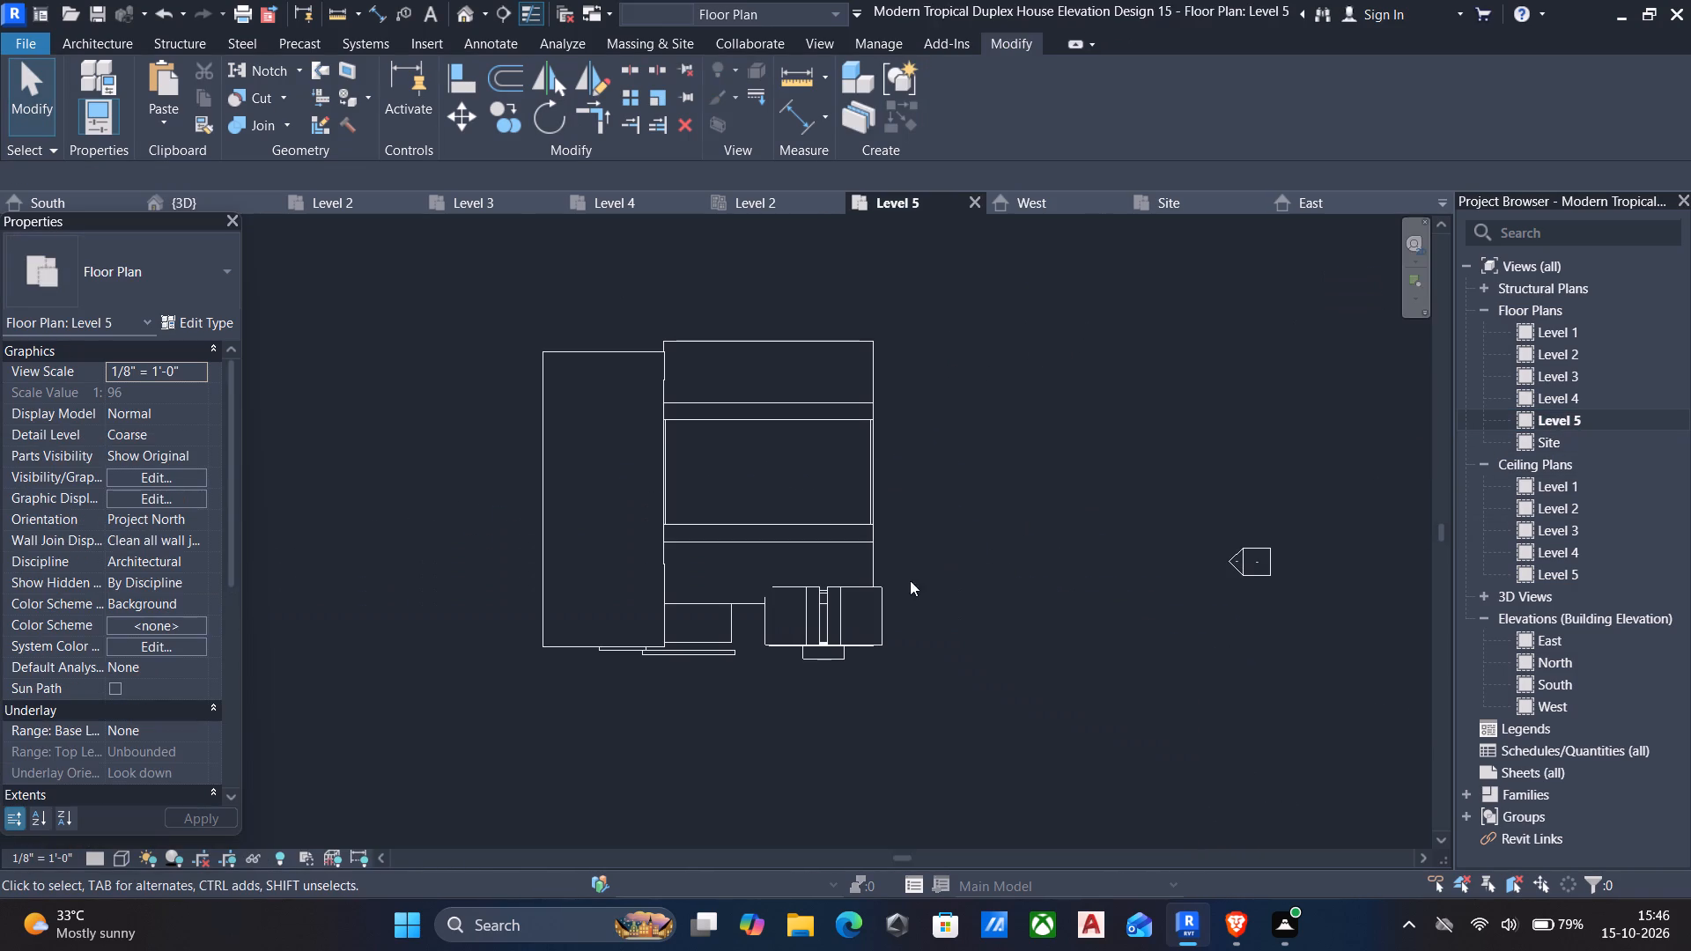
{"action": "scroll", "coordinate": [820, 642], "scroll_direction": "up", "scroll_amount": 4}
{"action": "scroll", "coordinate": [1127, 588], "scroll_direction": "up", "scroll_amount": 1}
{"action": "middle_click_drag", "start_coordinate": [1127, 588], "coordinate": [917, 510]}
{"action": "scroll", "coordinate": [912, 509], "scroll_direction": "down", "scroll_amount": 12}
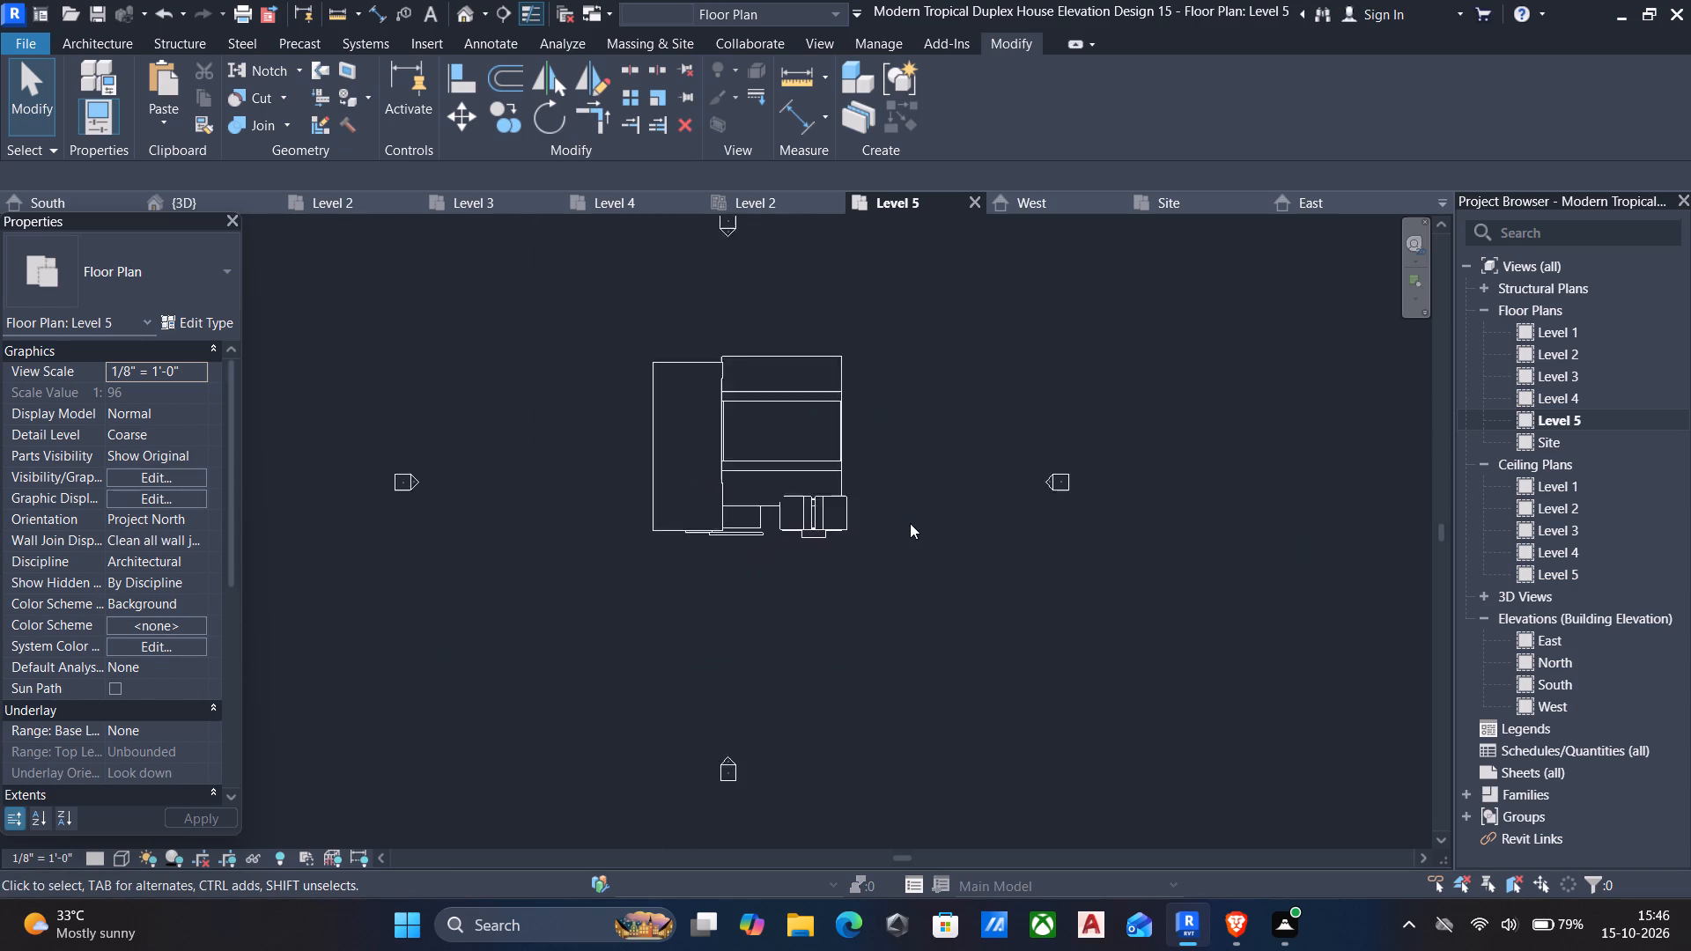
{"action": "scroll", "coordinate": [910, 523], "scroll_direction": "down", "scroll_amount": 1}
{"action": "scroll", "coordinate": [801, 549], "scroll_direction": "down", "scroll_amount": 10}
{"action": "scroll", "coordinate": [915, 564], "scroll_direction": "up", "scroll_amount": 5}
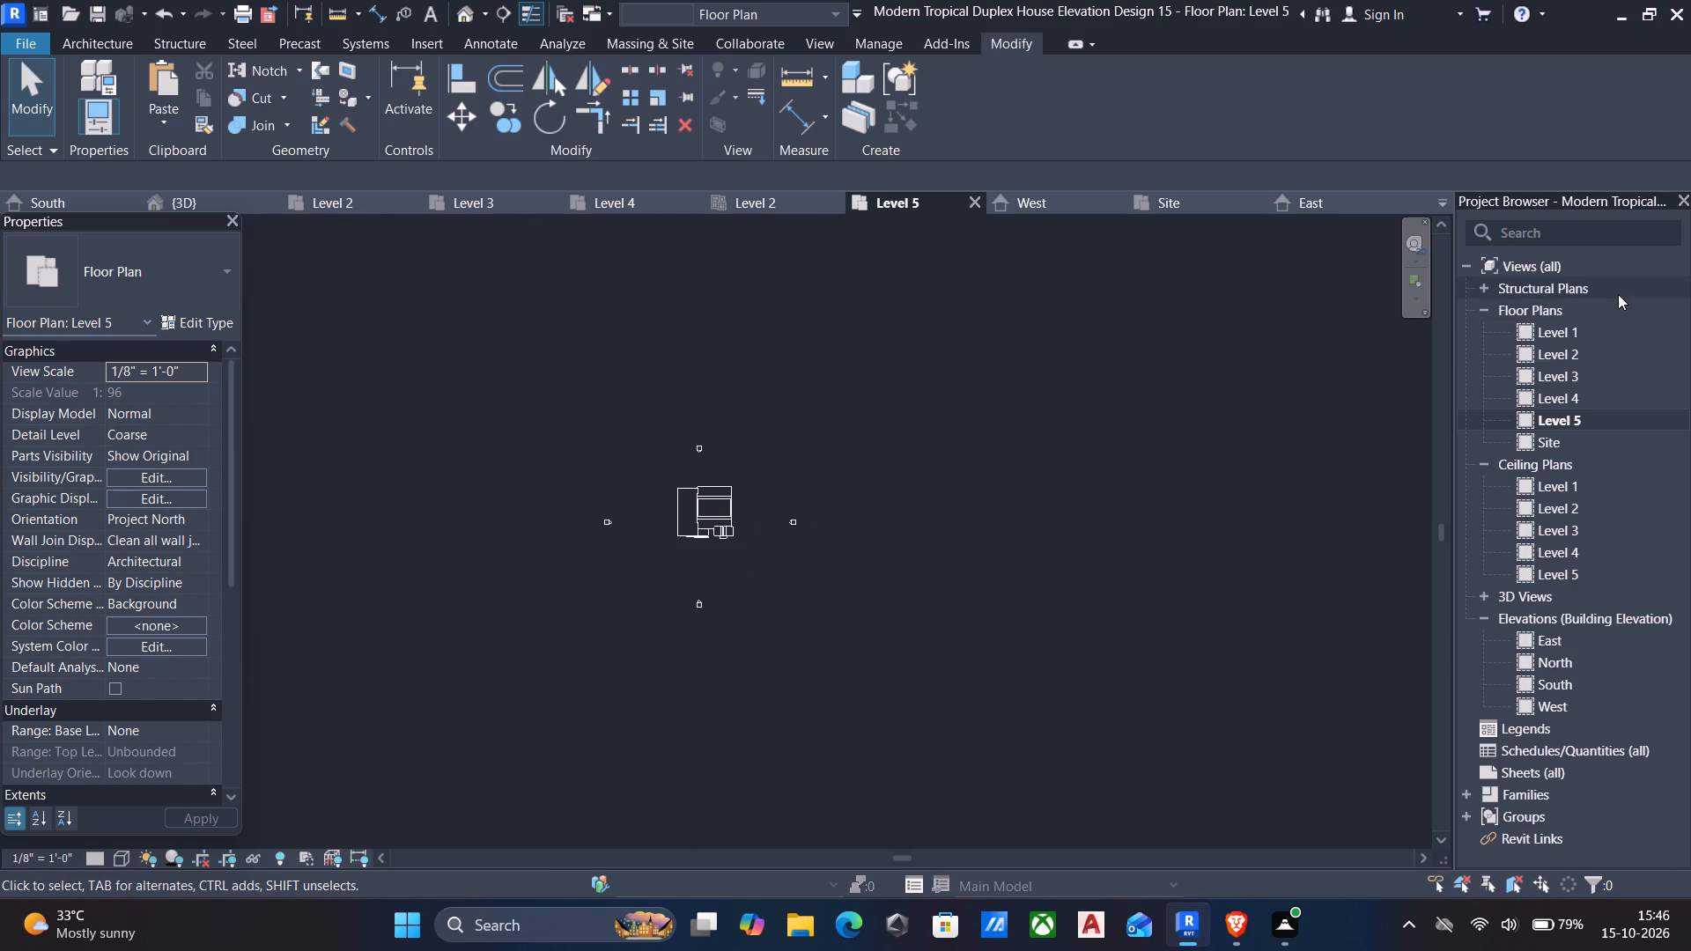
{"action": "double_click", "coordinate": [1584, 349]}
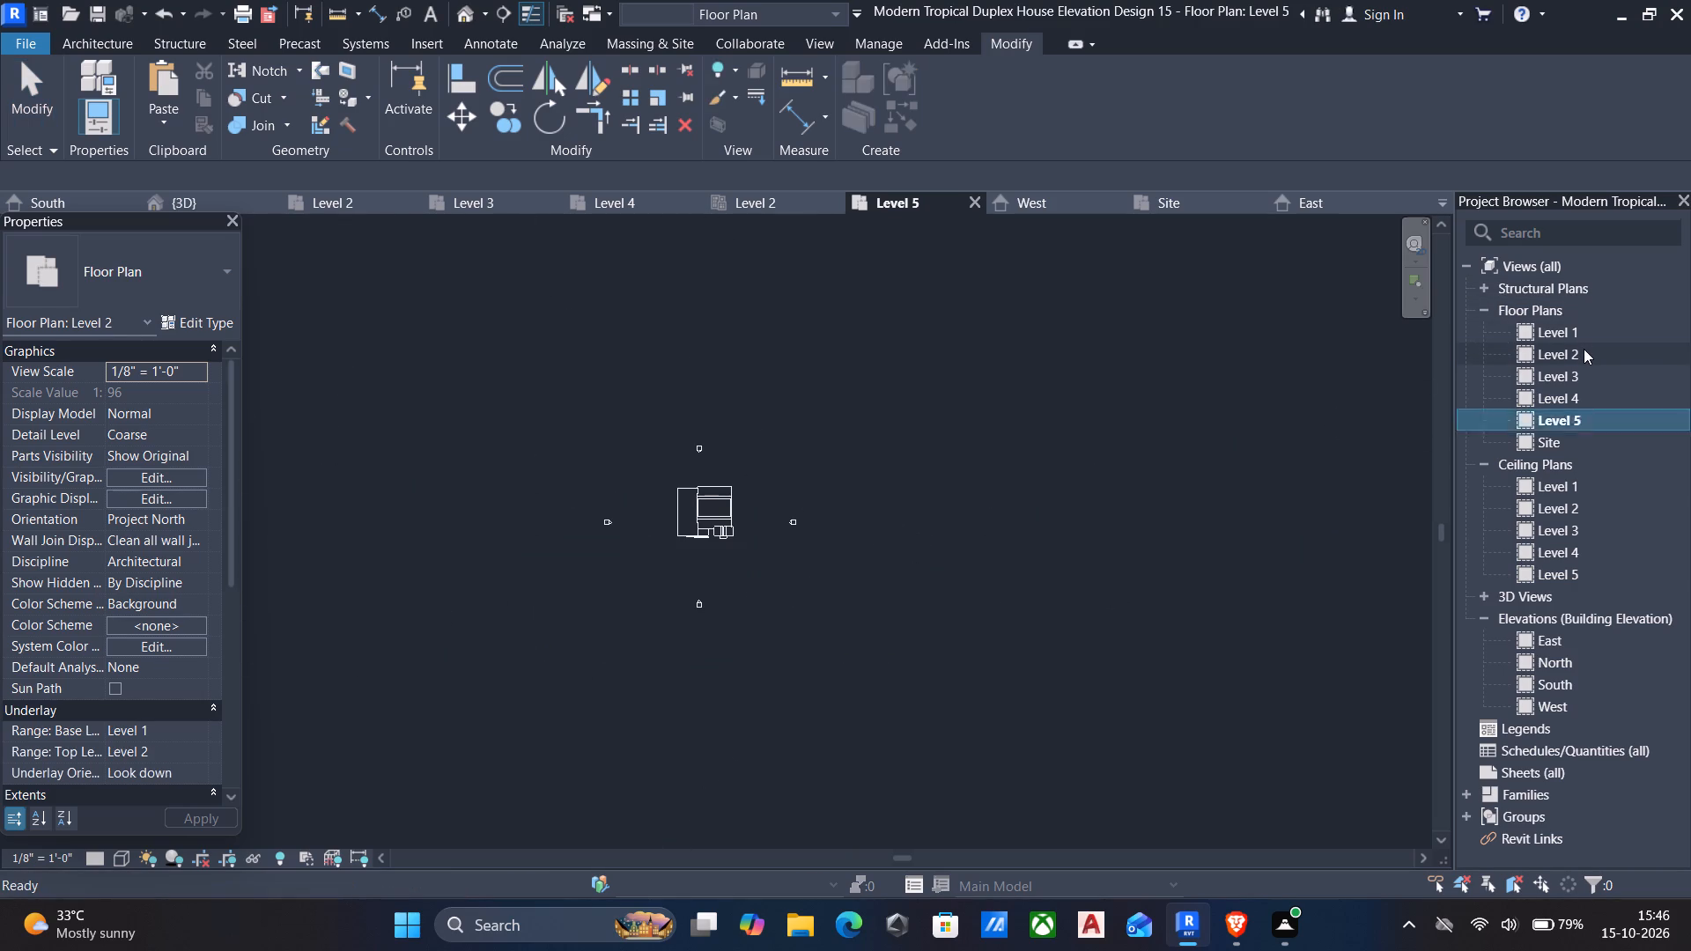
{"action": "scroll", "coordinate": [1082, 587], "scroll_direction": "down", "scroll_amount": 13}
{"action": "middle_click_drag", "start_coordinate": [1089, 590], "coordinate": [852, 541]}
{"action": "scroll", "coordinate": [847, 541], "scroll_direction": "down", "scroll_amount": 7}
{"action": "scroll", "coordinate": [1156, 531], "scroll_direction": "up", "scroll_amount": 6}
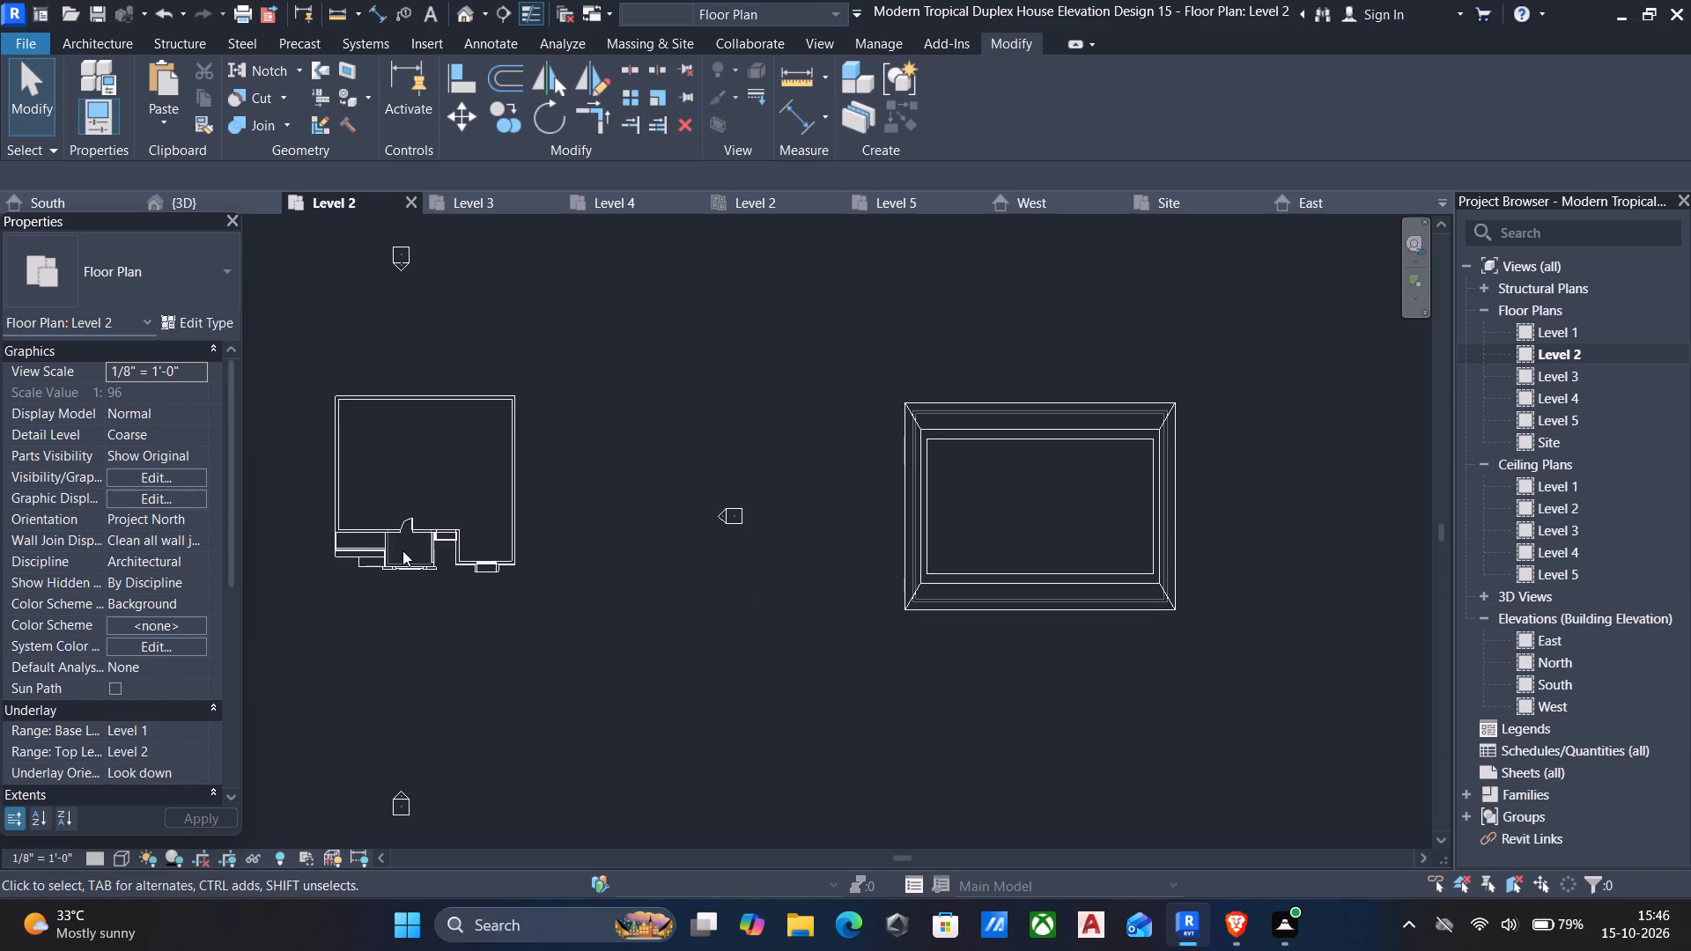
{"action": "scroll", "coordinate": [402, 550], "scroll_direction": "up", "scroll_amount": 4}
{"action": "middle_click_drag", "start_coordinate": [963, 547], "coordinate": [585, 487]}
{"action": "scroll", "coordinate": [574, 490], "scroll_direction": "down", "scroll_amount": 5}
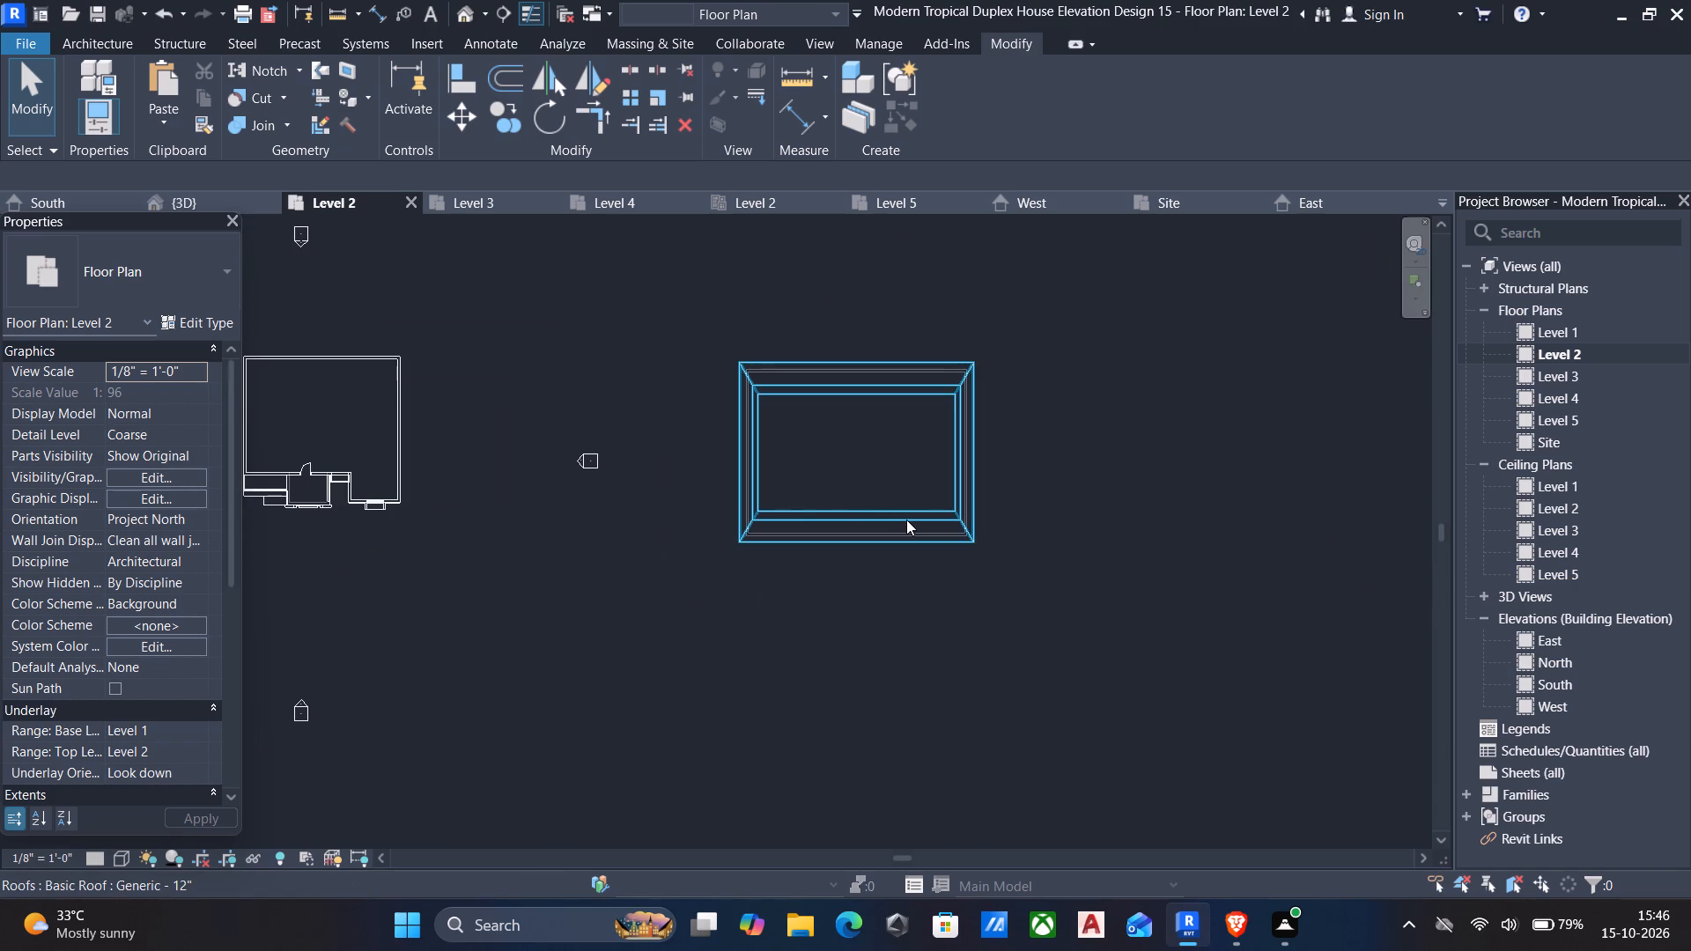
{"action": "left_click", "coordinate": [905, 521]}
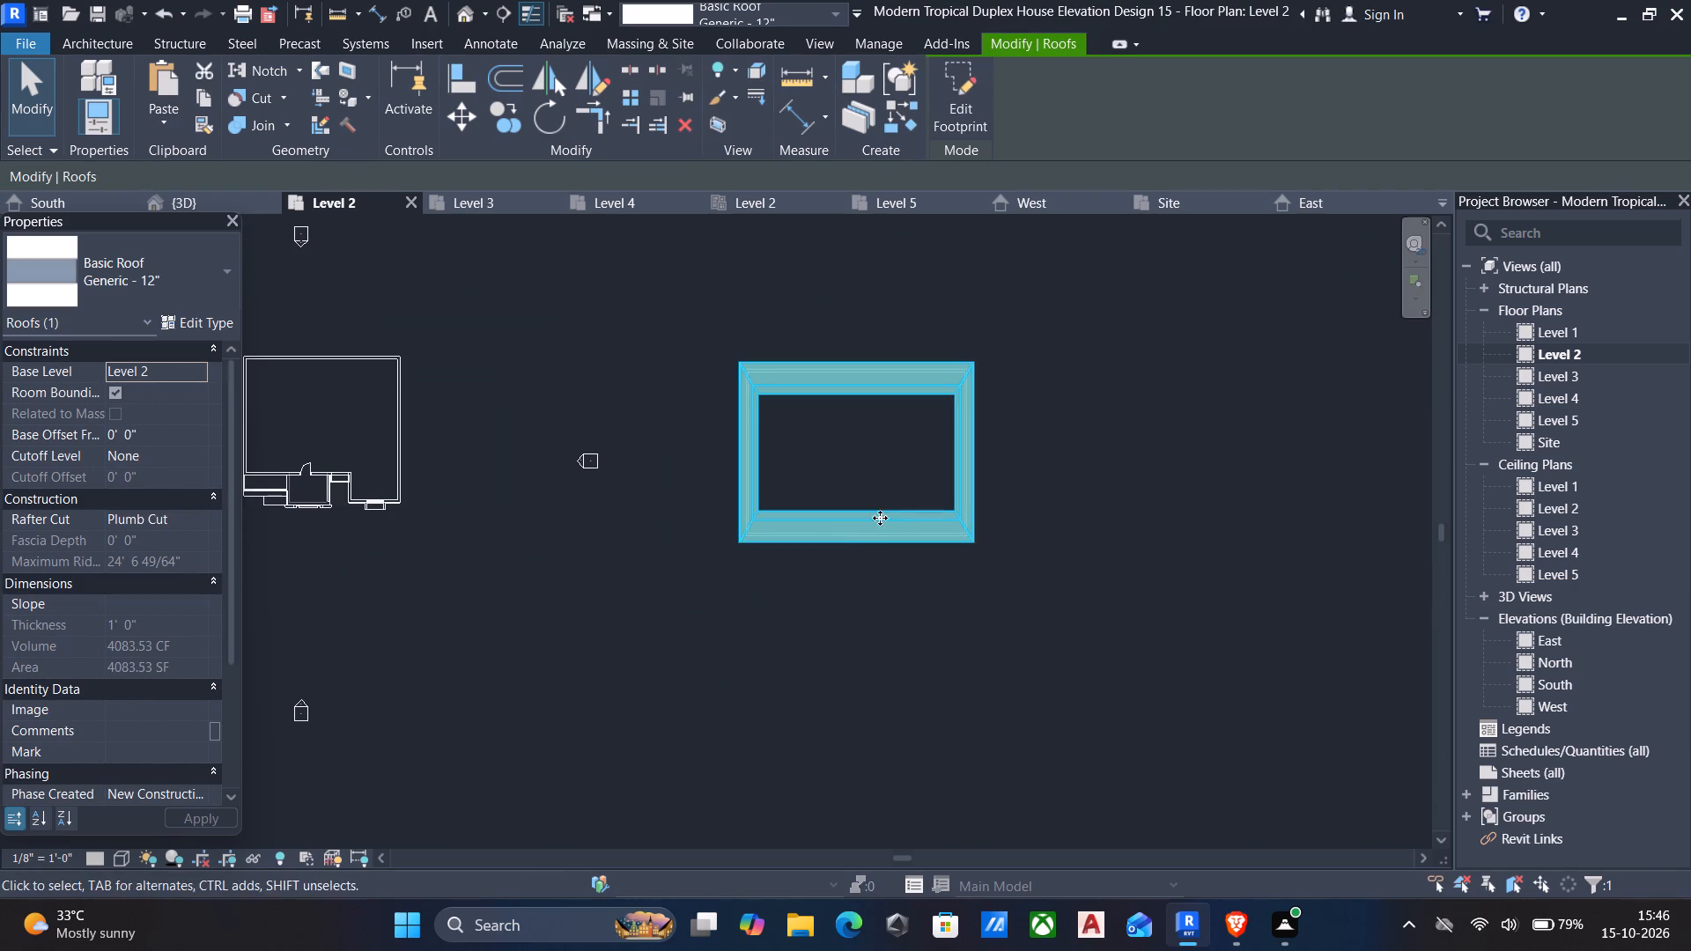
{"action": "scroll", "coordinate": [845, 537], "scroll_direction": "down", "scroll_amount": 1}
{"action": "middle_click", "coordinate": [845, 537]}
{"action": "key", "text": "Escape"}
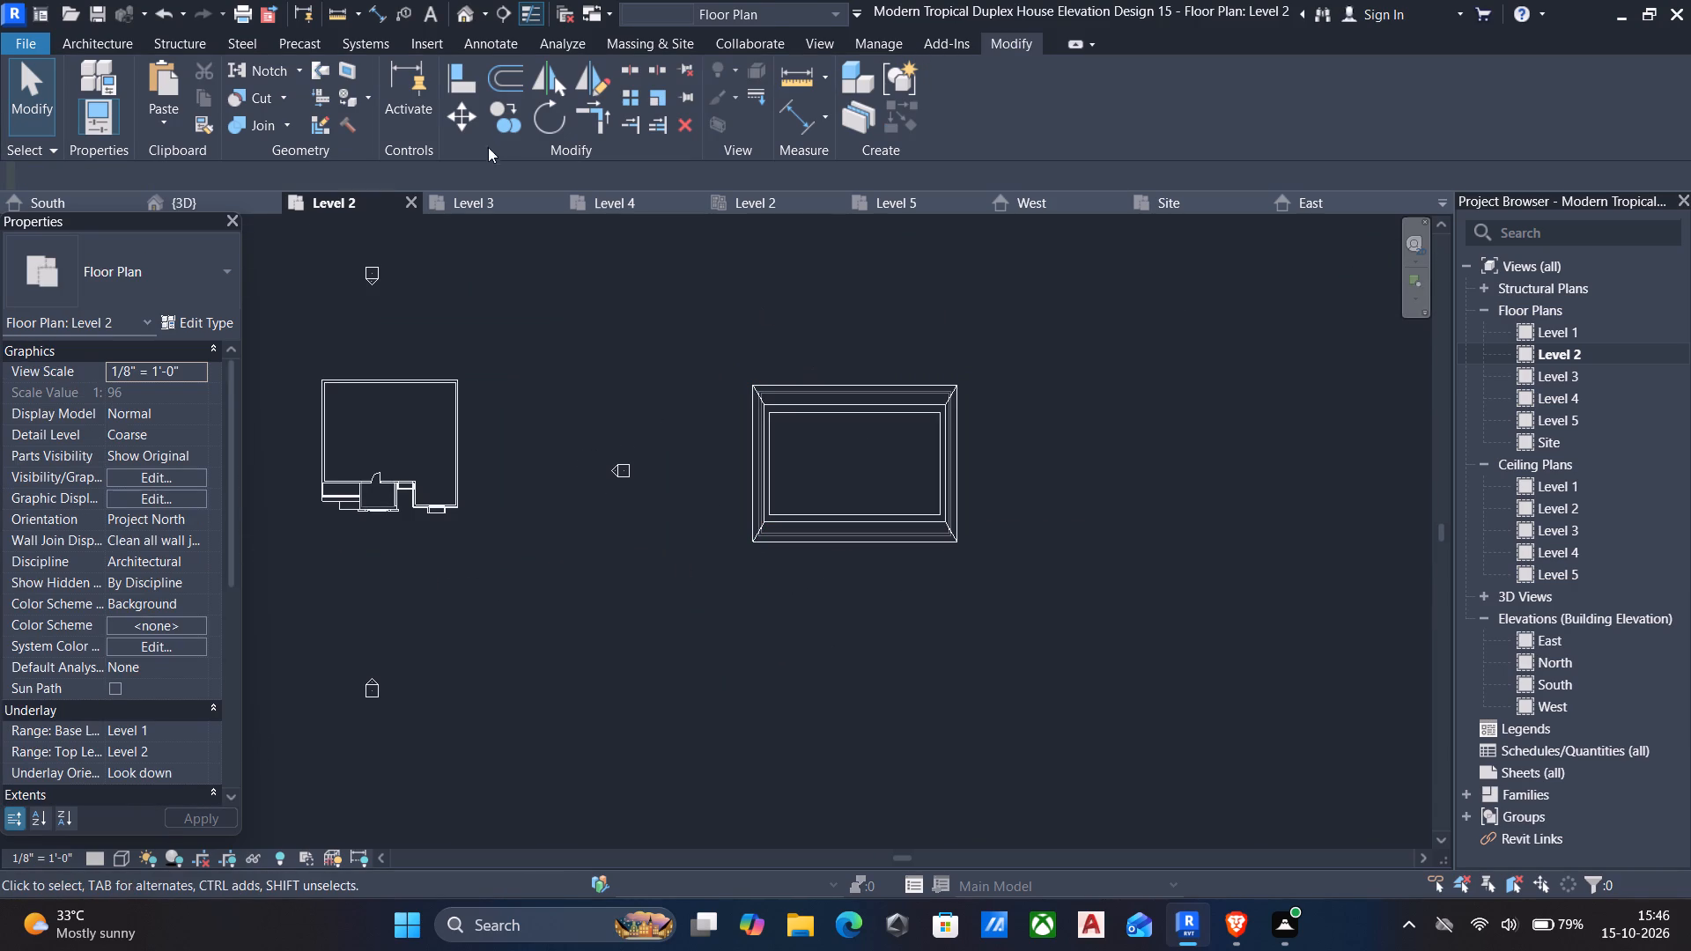
Start a Dormer opening in the 3D view with the Wireframe visual style, choosing the small gable roof as the roof to cut.
{"action": "left_click", "coordinate": [474, 15]}
{"action": "middle_click_drag", "start_coordinate": [863, 610], "coordinate": [857, 612], "text": "shift"}
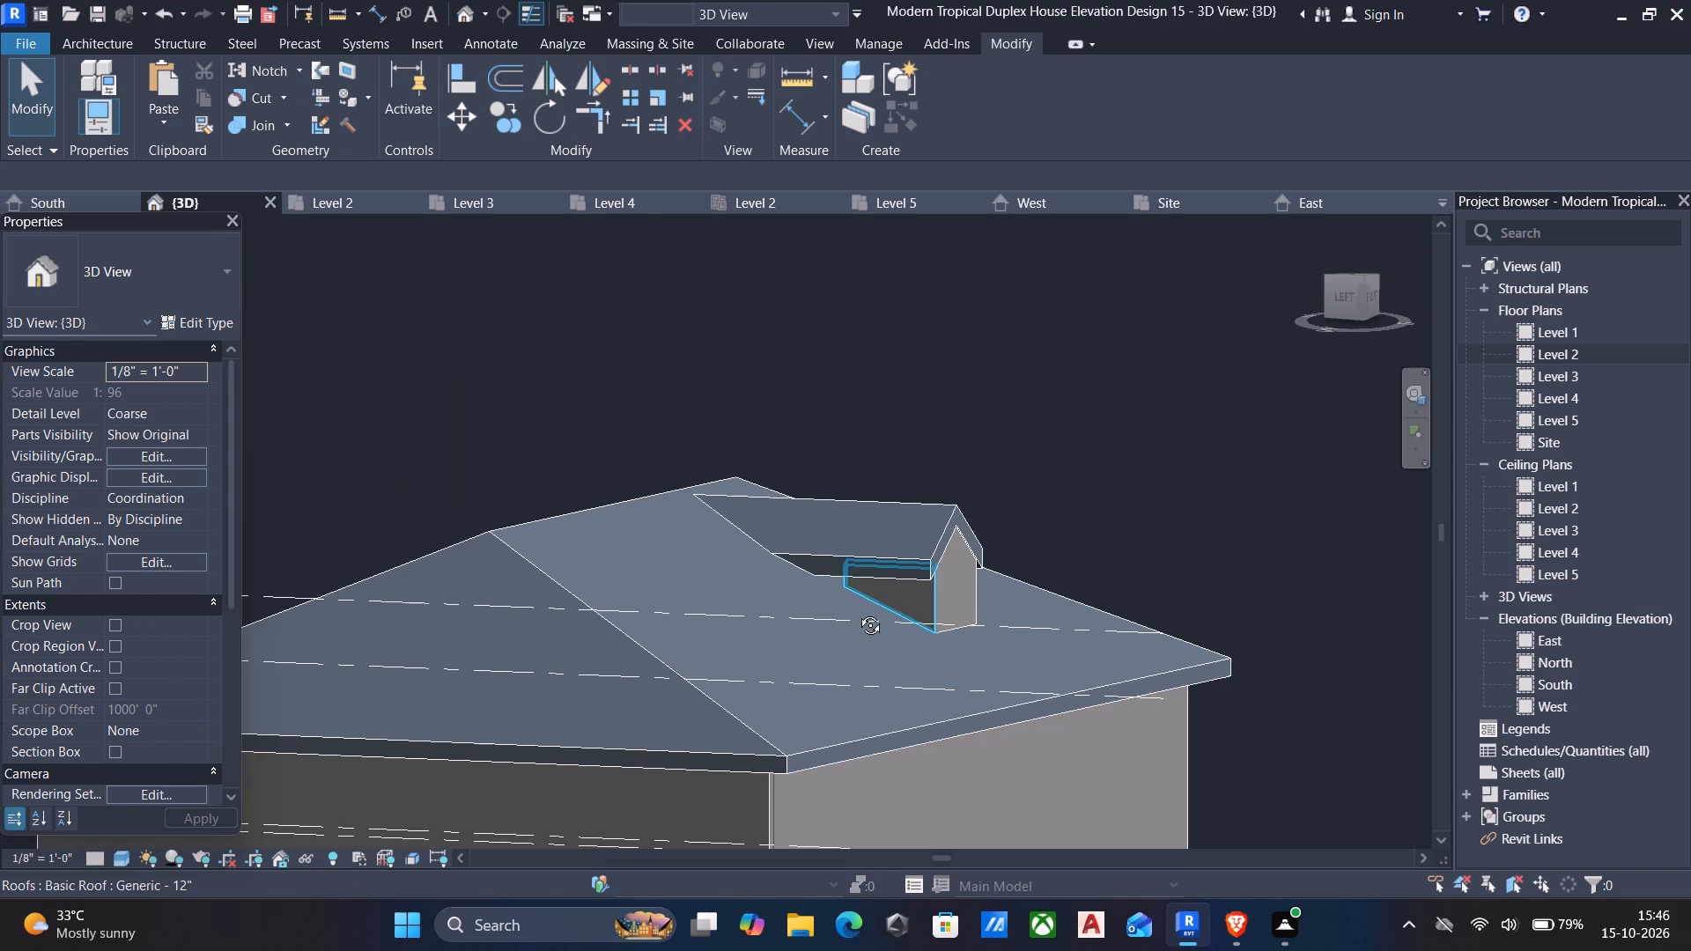
{"action": "middle_click_drag", "start_coordinate": [857, 612], "coordinate": [526, 606], "text": "shift"}
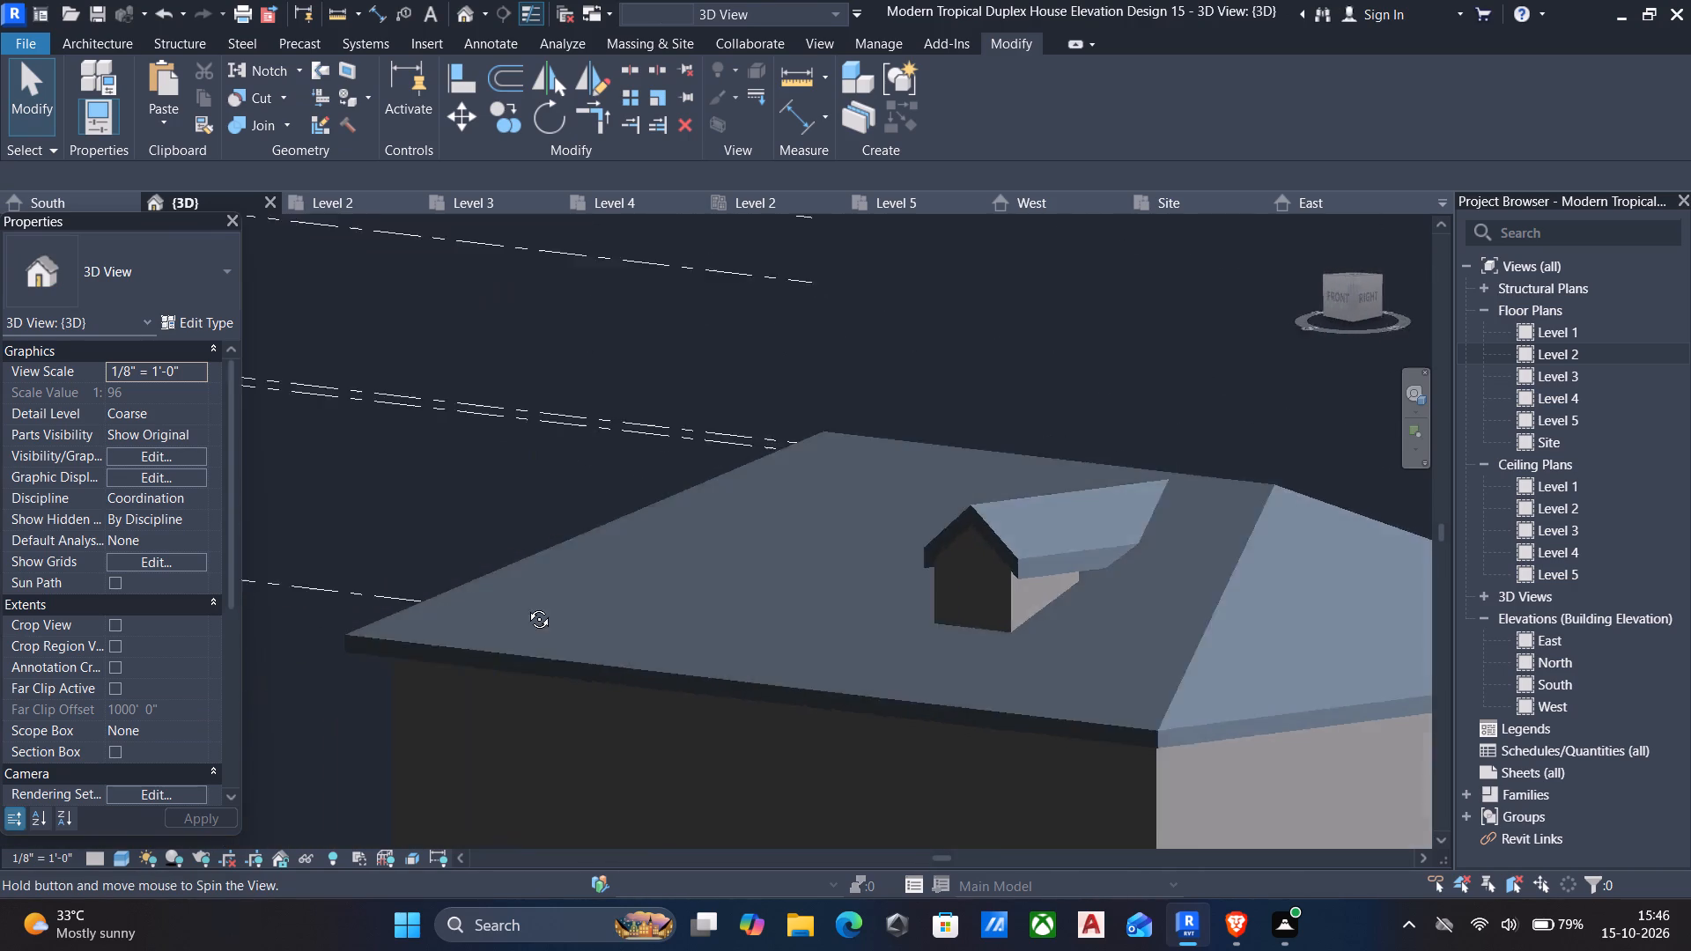
{"action": "middle_click_drag", "start_coordinate": [526, 606], "coordinate": [646, 649], "text": "shift"}
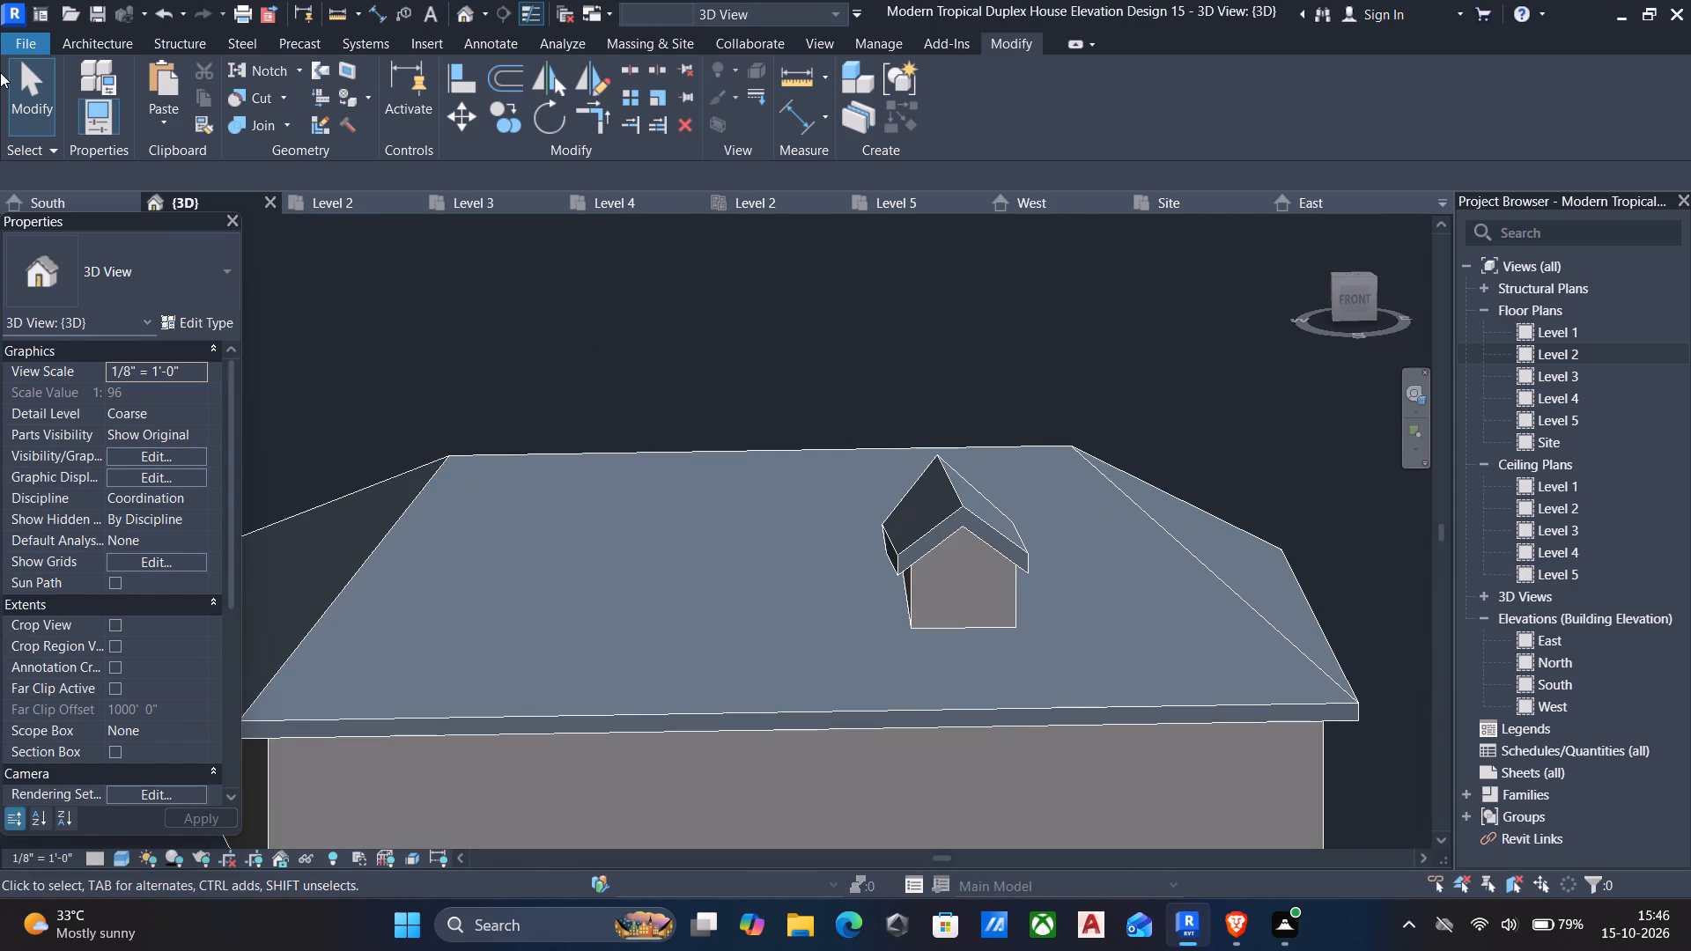
{"action": "left_click", "coordinate": [83, 38]}
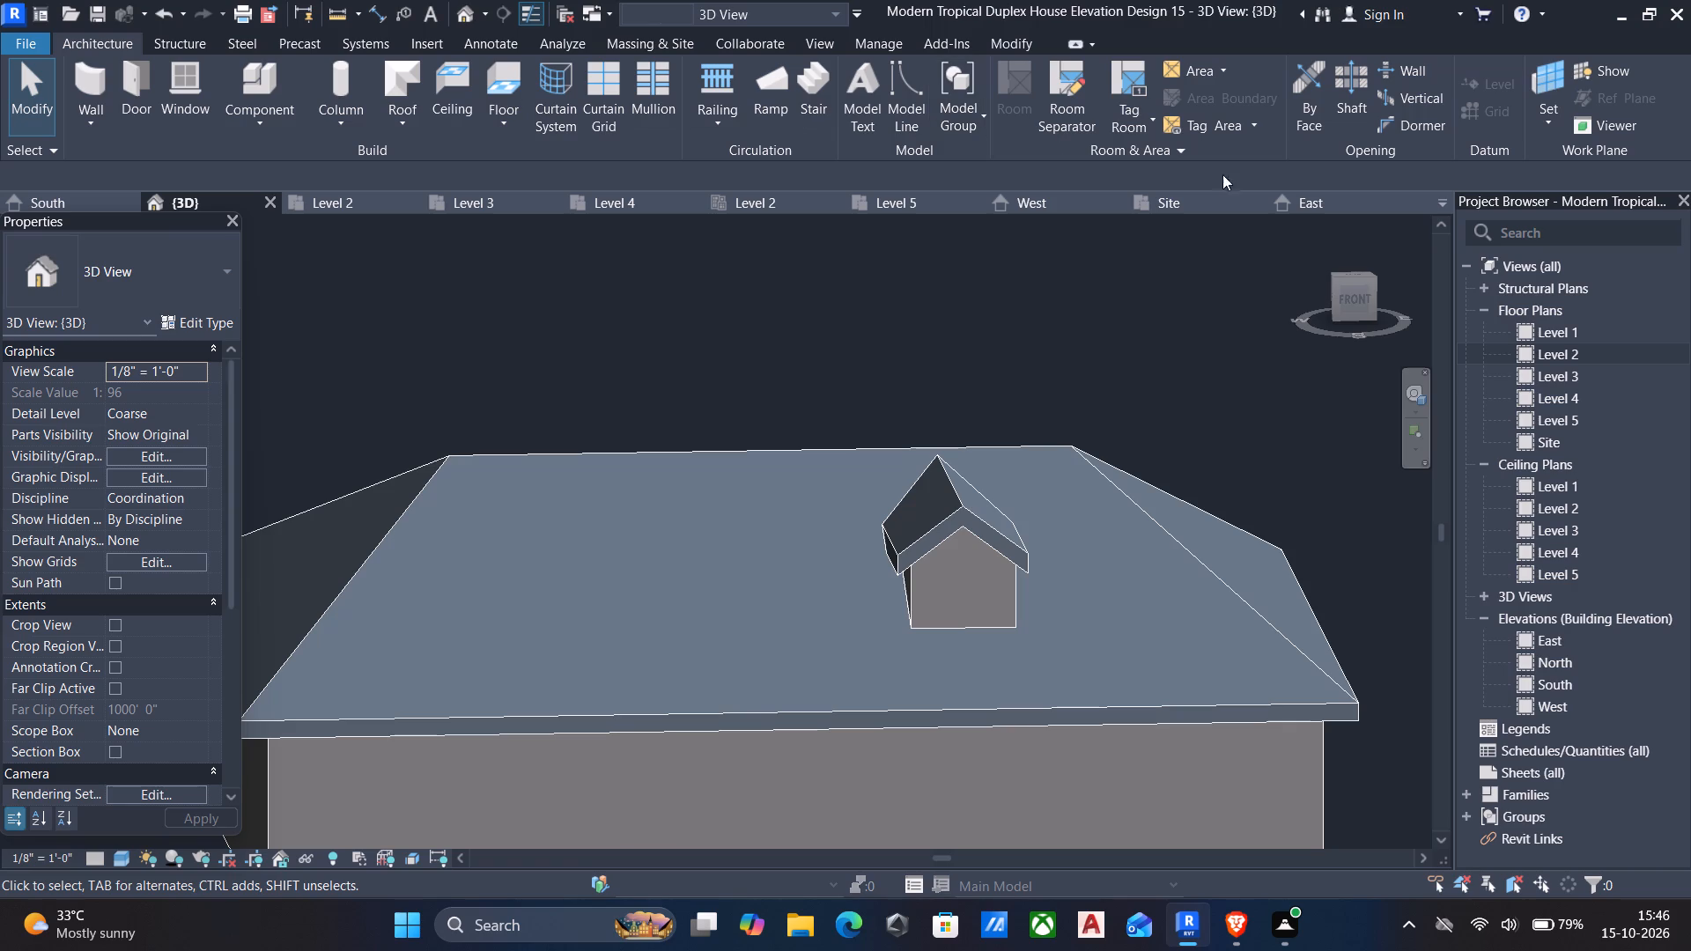
{"action": "left_click", "coordinate": [1420, 131]}
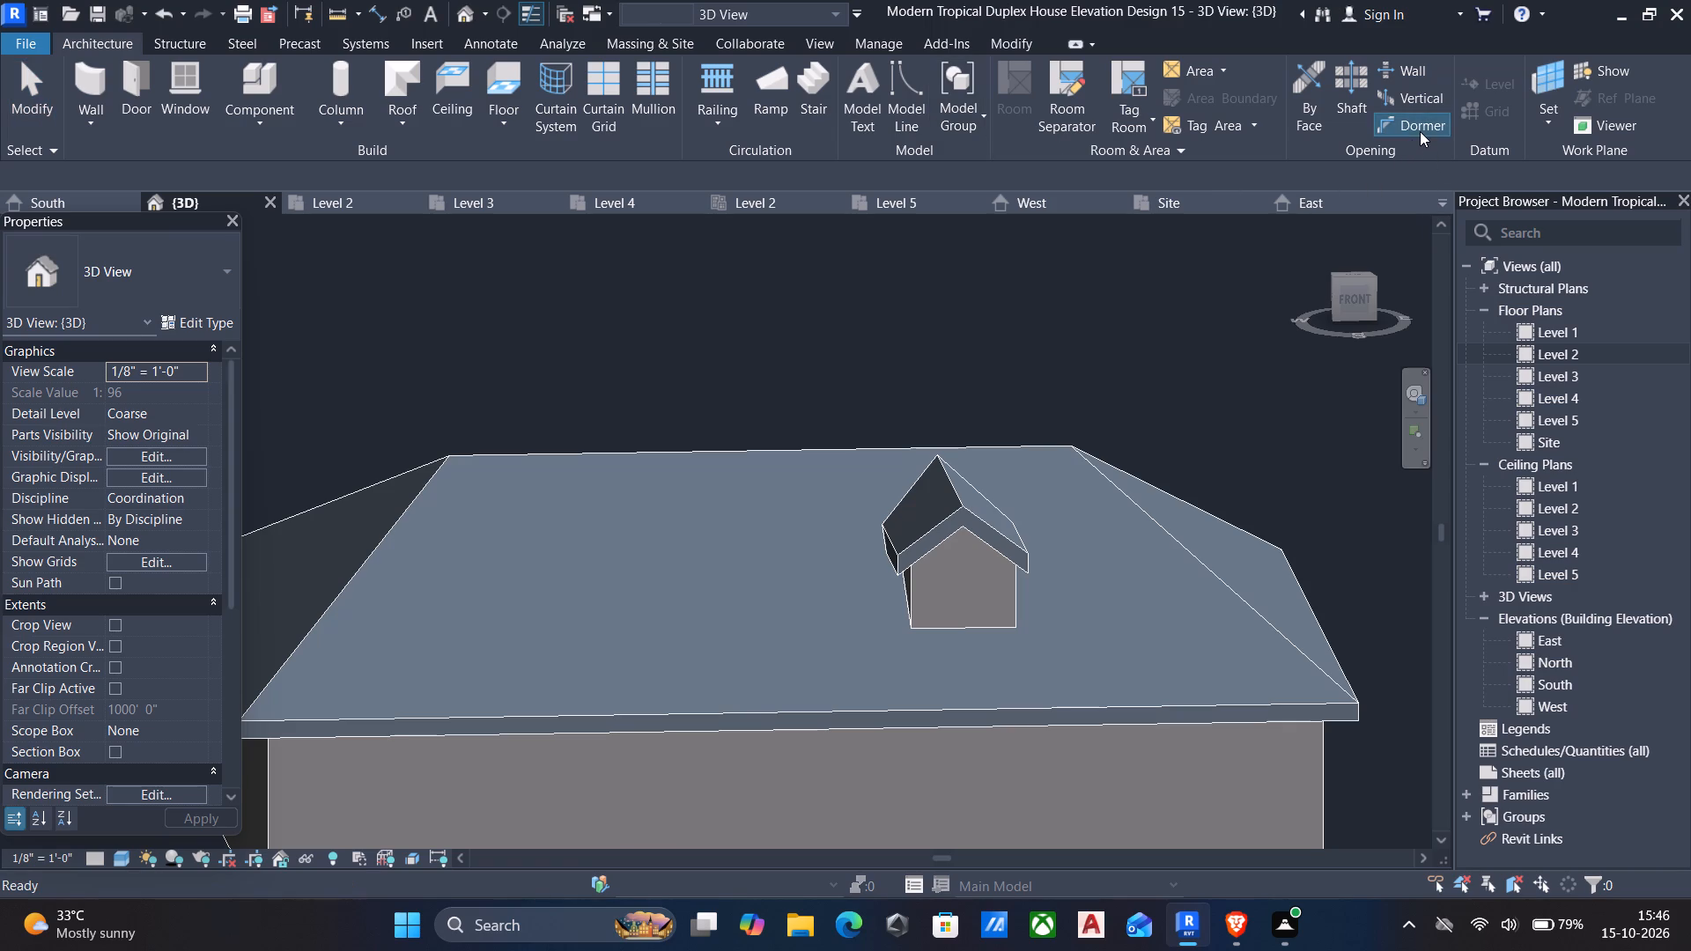
{"action": "left_click", "coordinate": [116, 857]}
{"action": "left_click", "coordinate": [181, 719]}
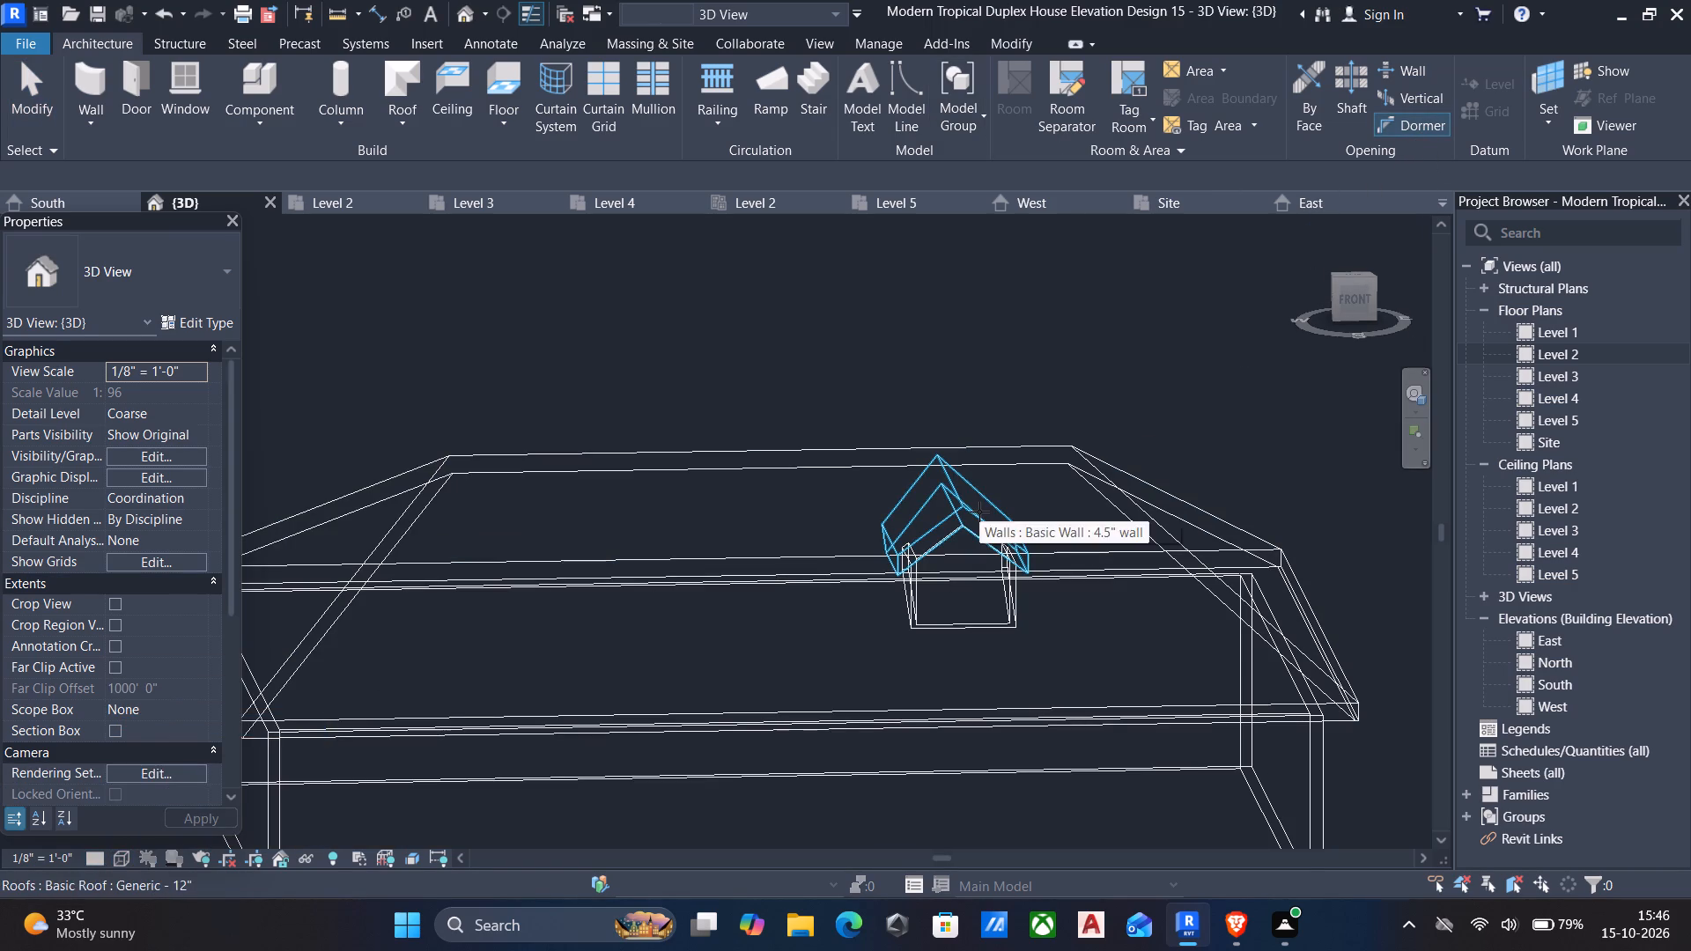
{"action": "left_click", "coordinate": [979, 512]}
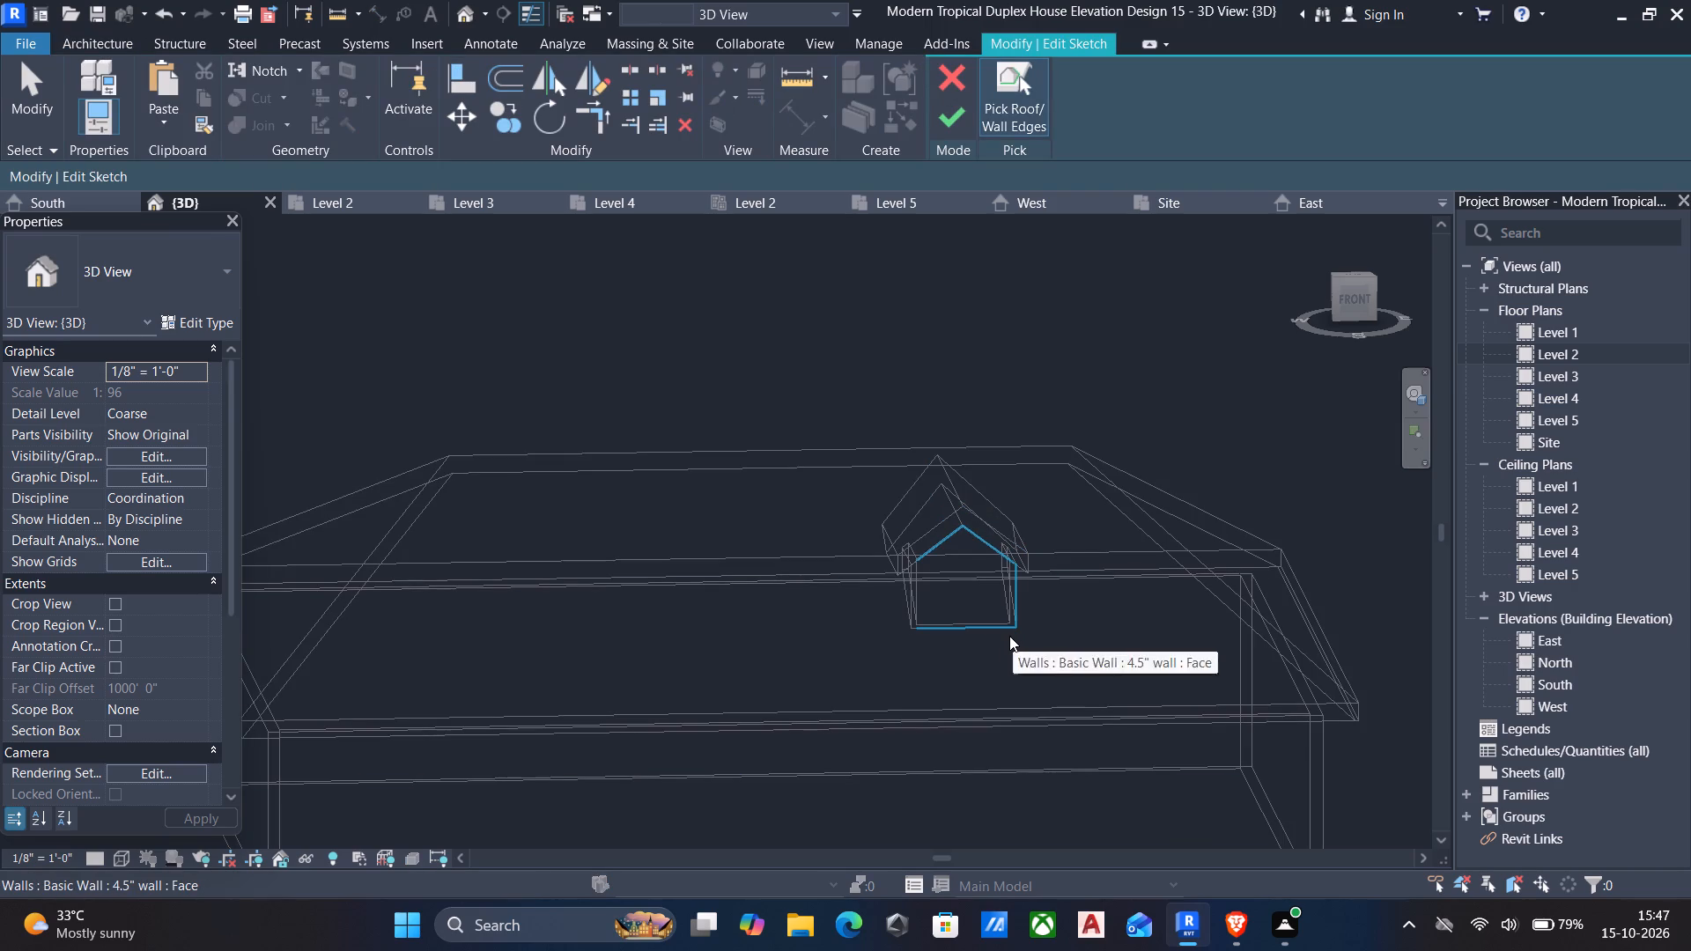
Pick the two sloping rear edges of the small gable roof as dormer opening boundary lines.
{"action": "middle_click_drag", "start_coordinate": [998, 640], "coordinate": [831, 741], "text": "shift"}
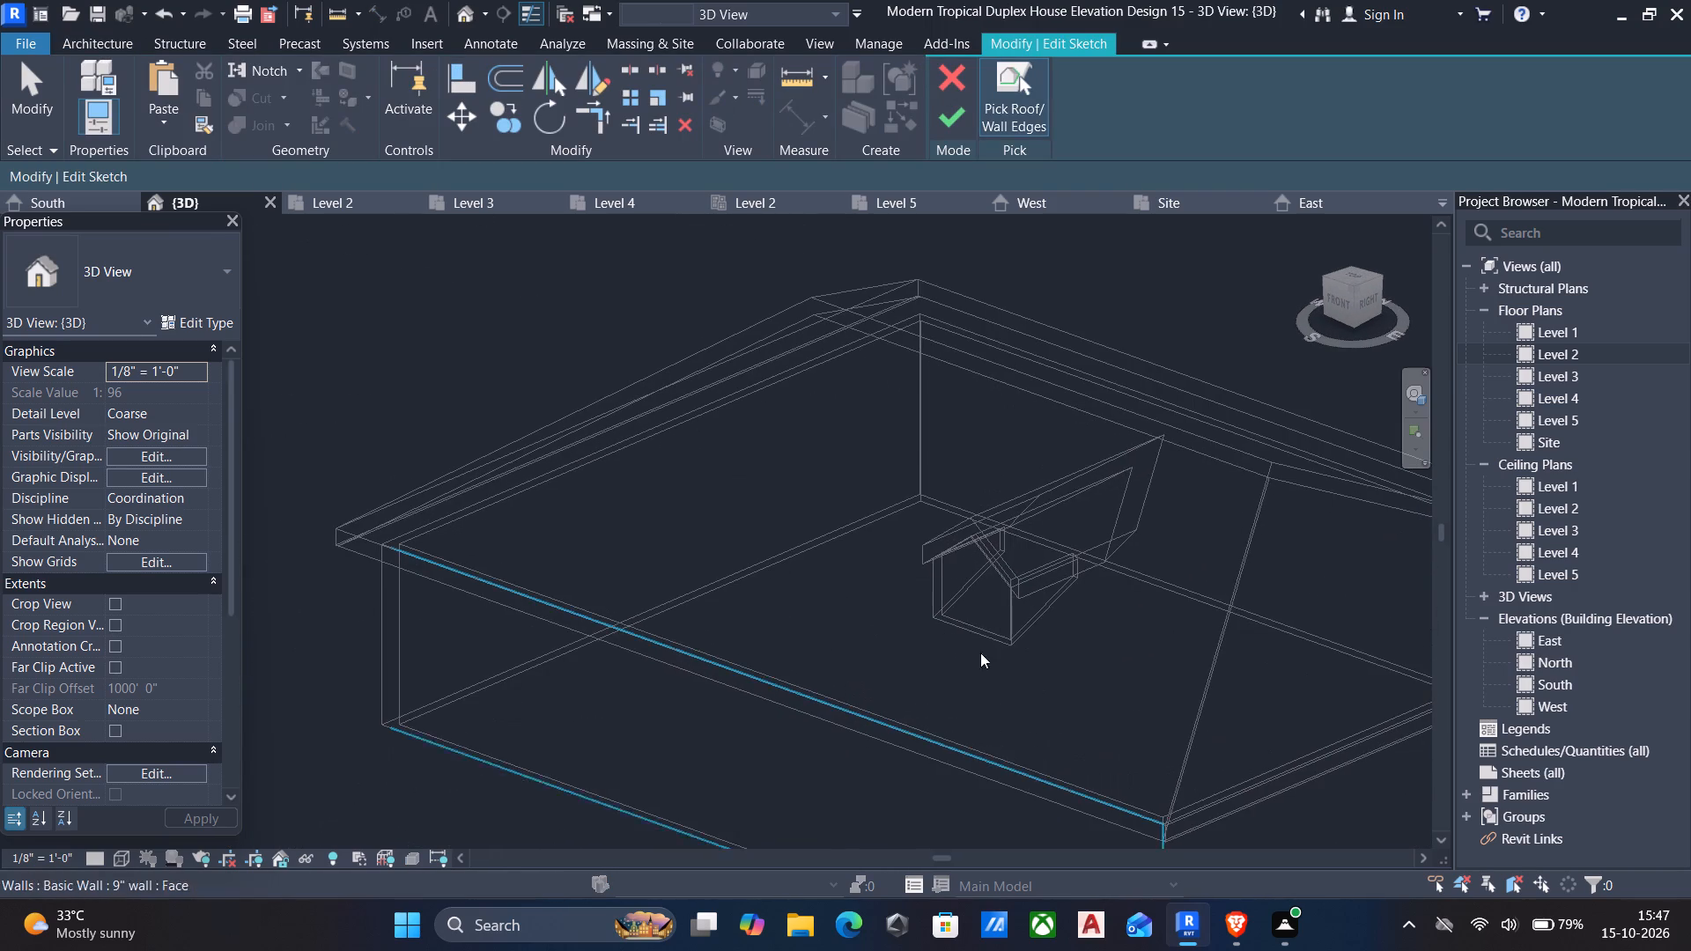
{"action": "scroll", "coordinate": [946, 616], "scroll_direction": "up", "scroll_amount": 3}
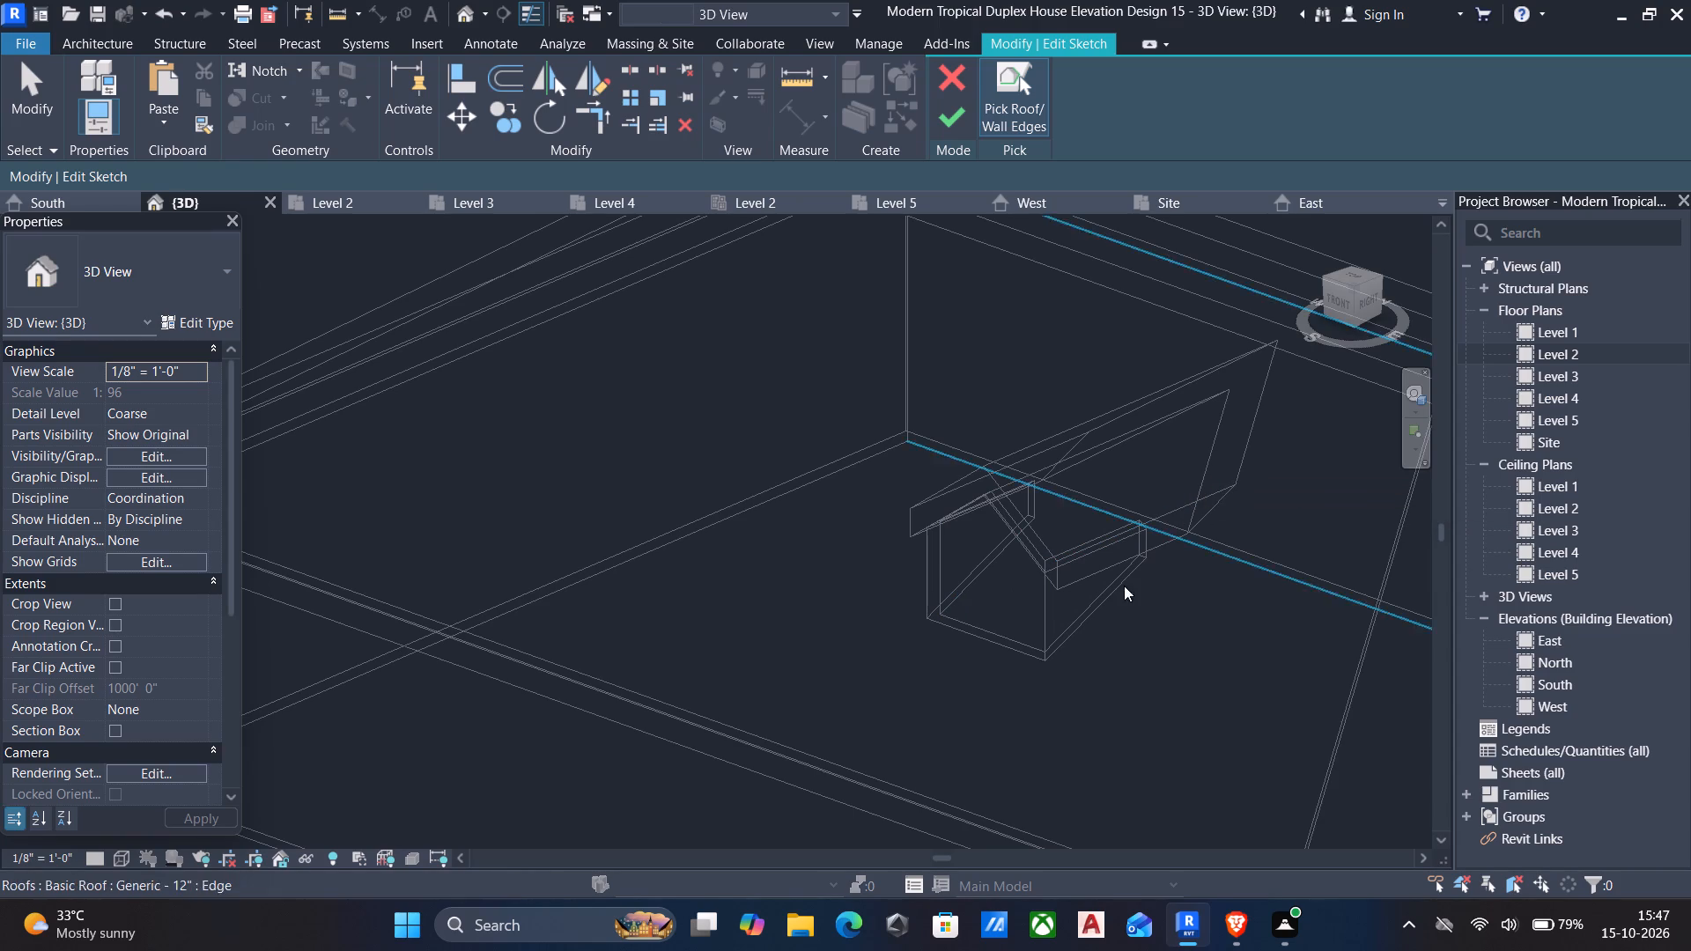
{"action": "middle_click_drag", "start_coordinate": [1112, 610], "coordinate": [1246, 396]}
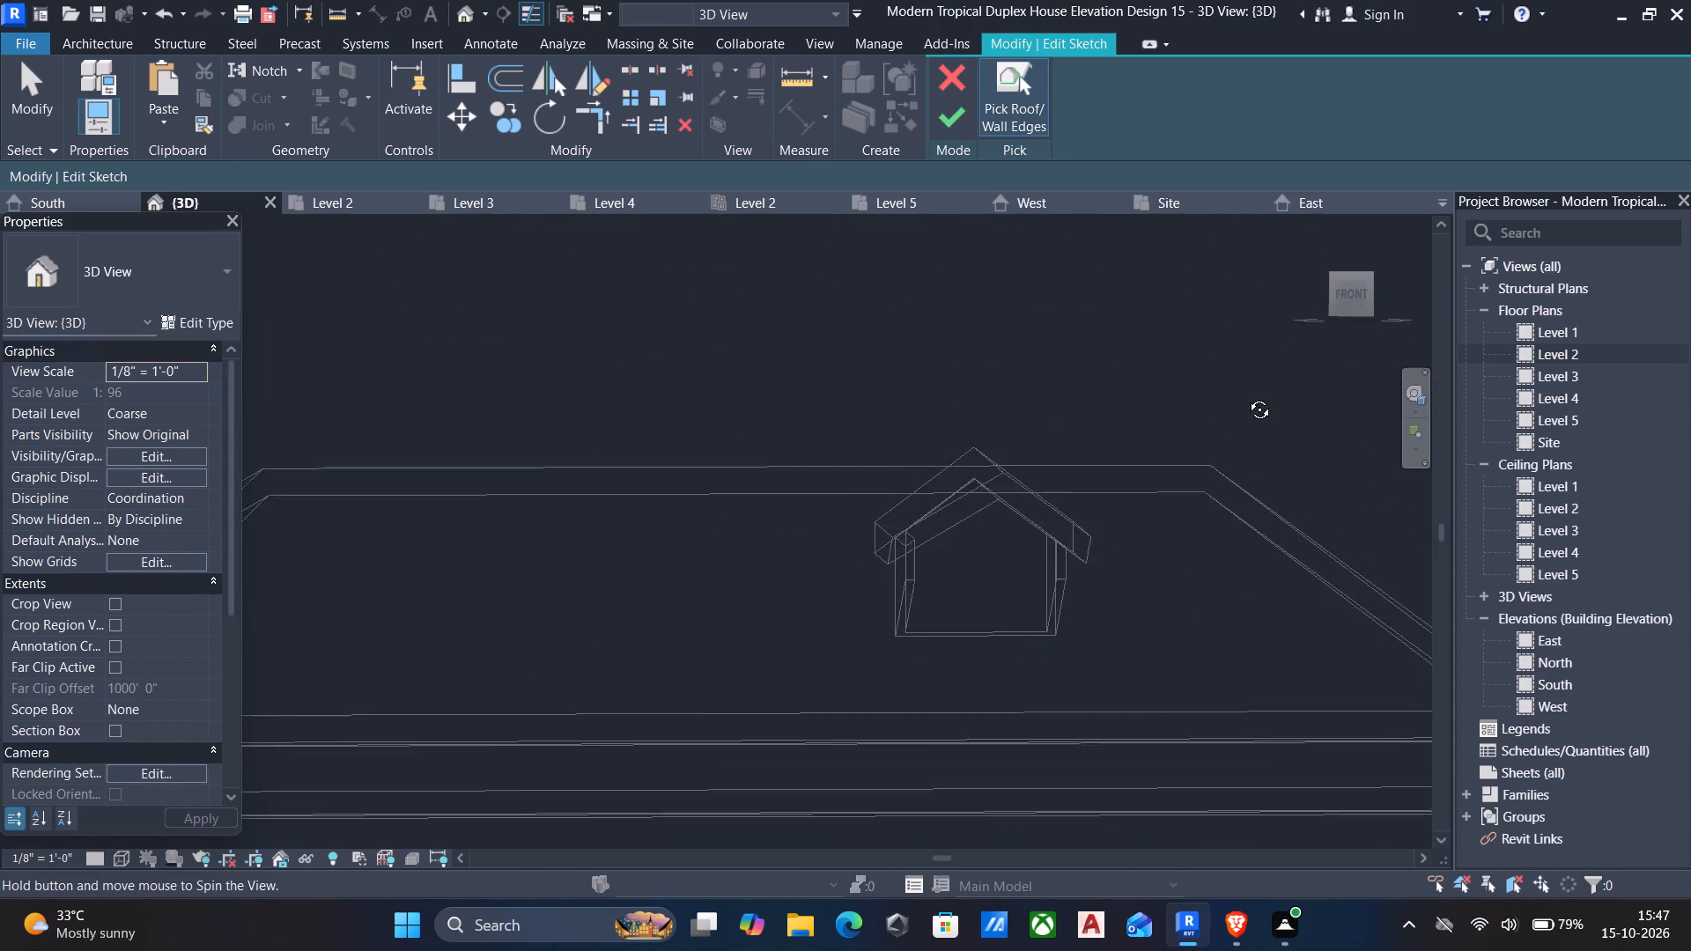
{"action": "middle_click_drag", "start_coordinate": [1246, 396], "coordinate": [1196, 443]}
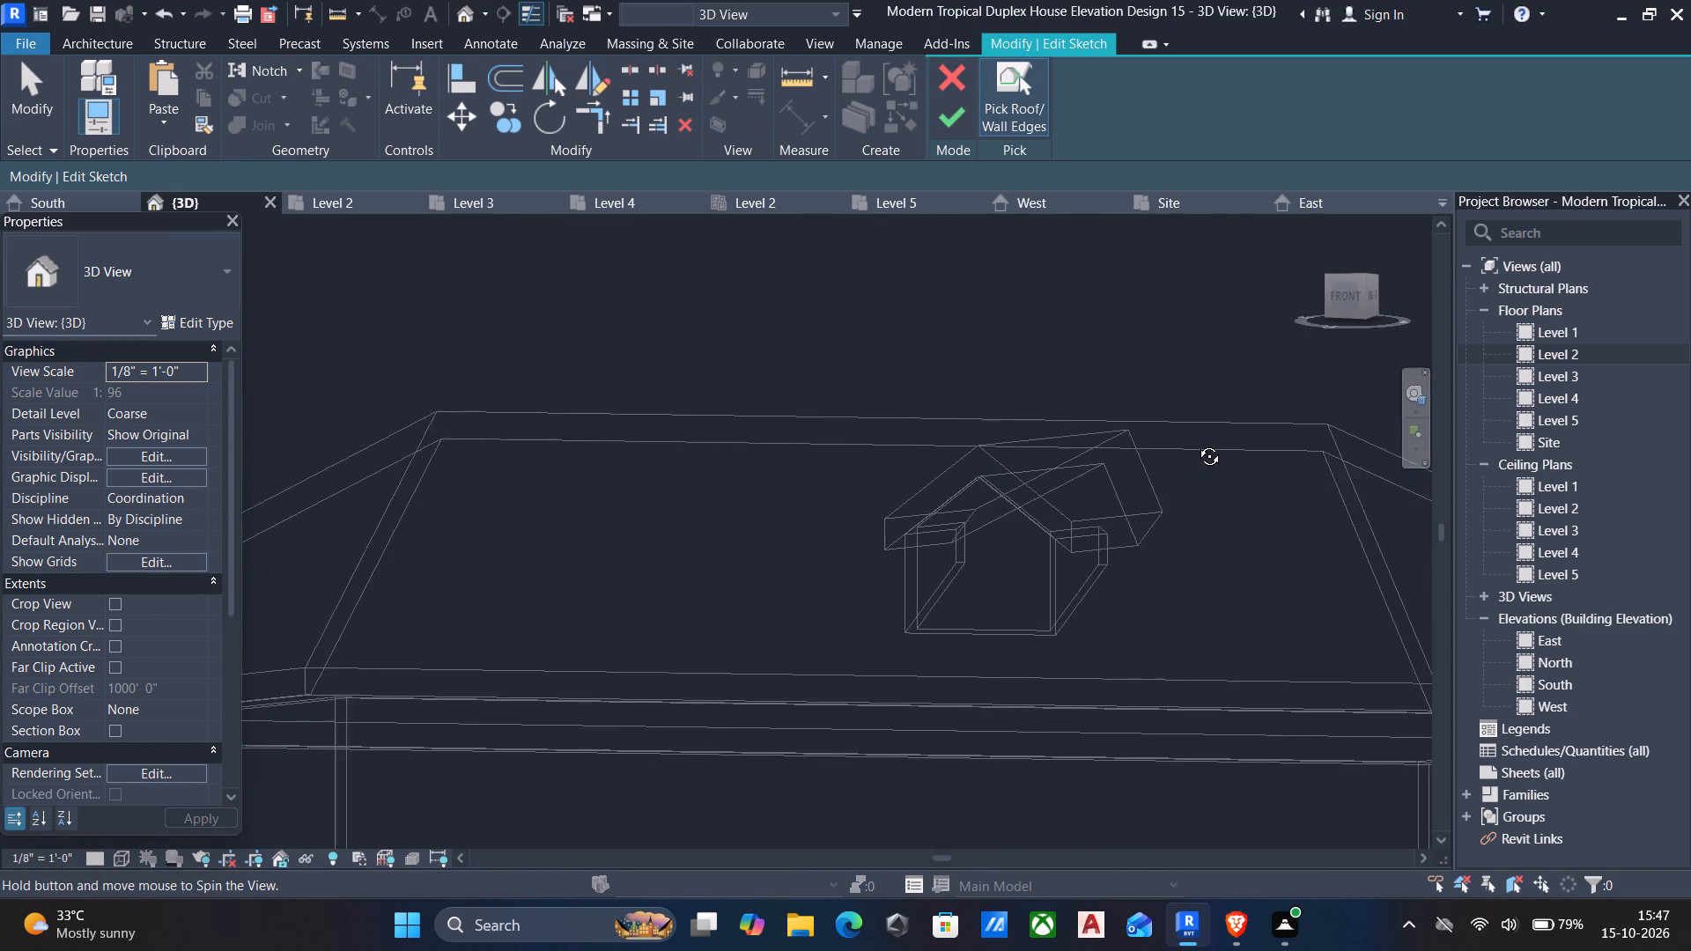
{"action": "middle_click_drag", "start_coordinate": [1196, 443], "coordinate": [1184, 498]}
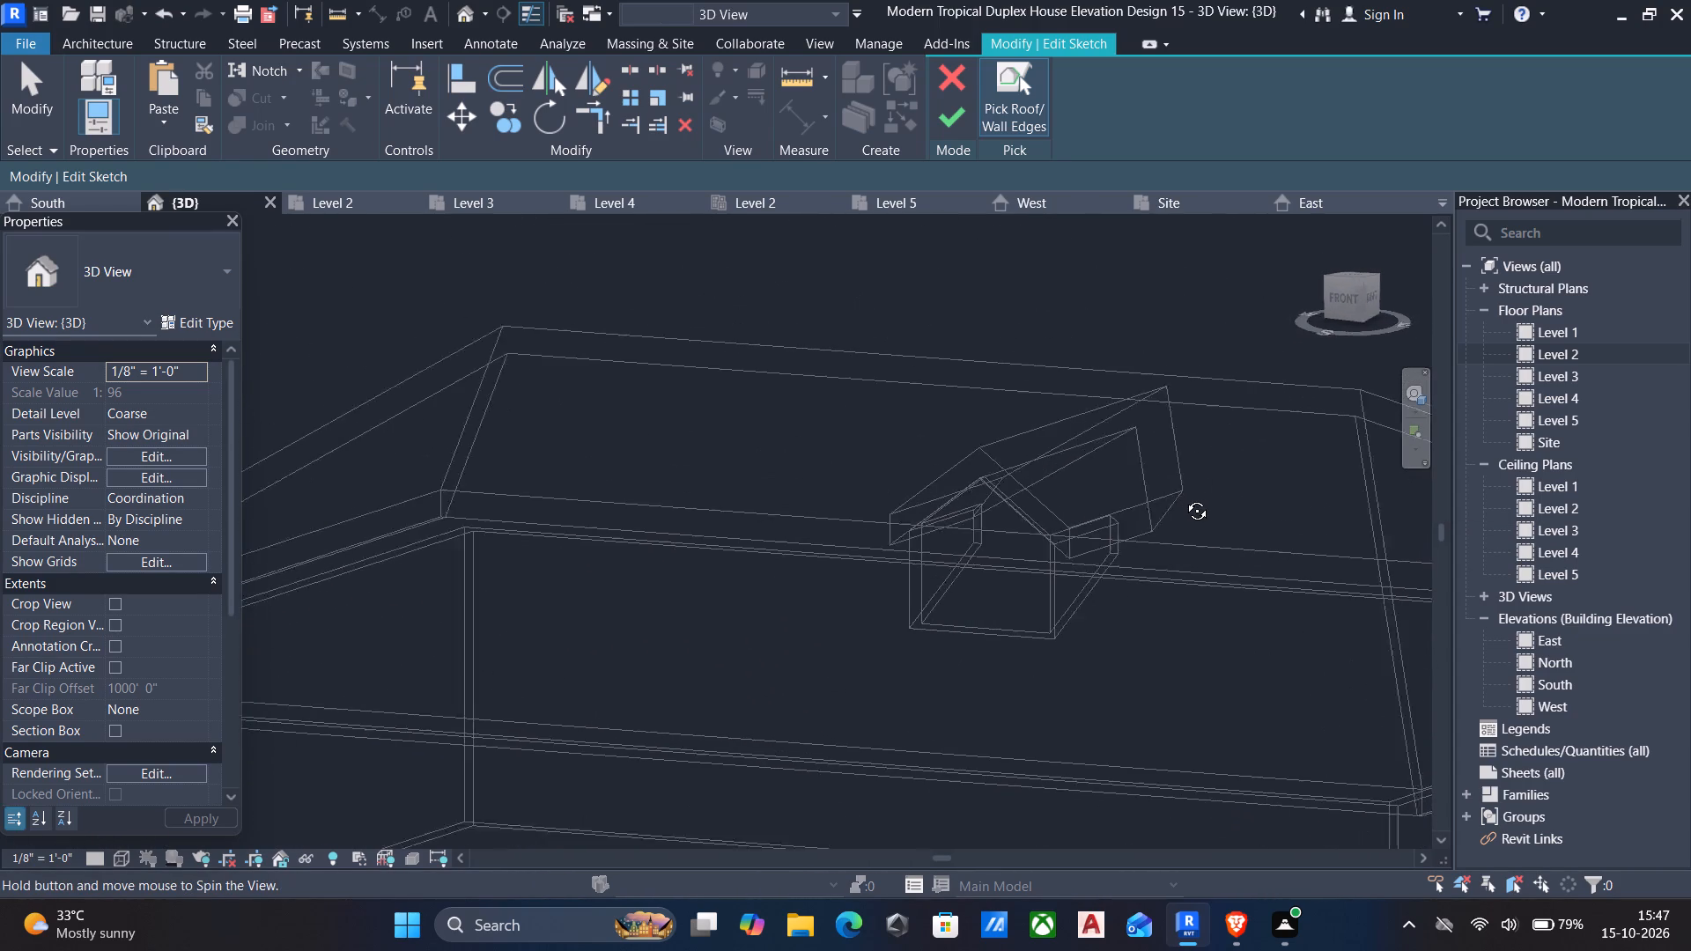
{"action": "middle_click_drag", "start_coordinate": [1184, 498], "coordinate": [1187, 497]}
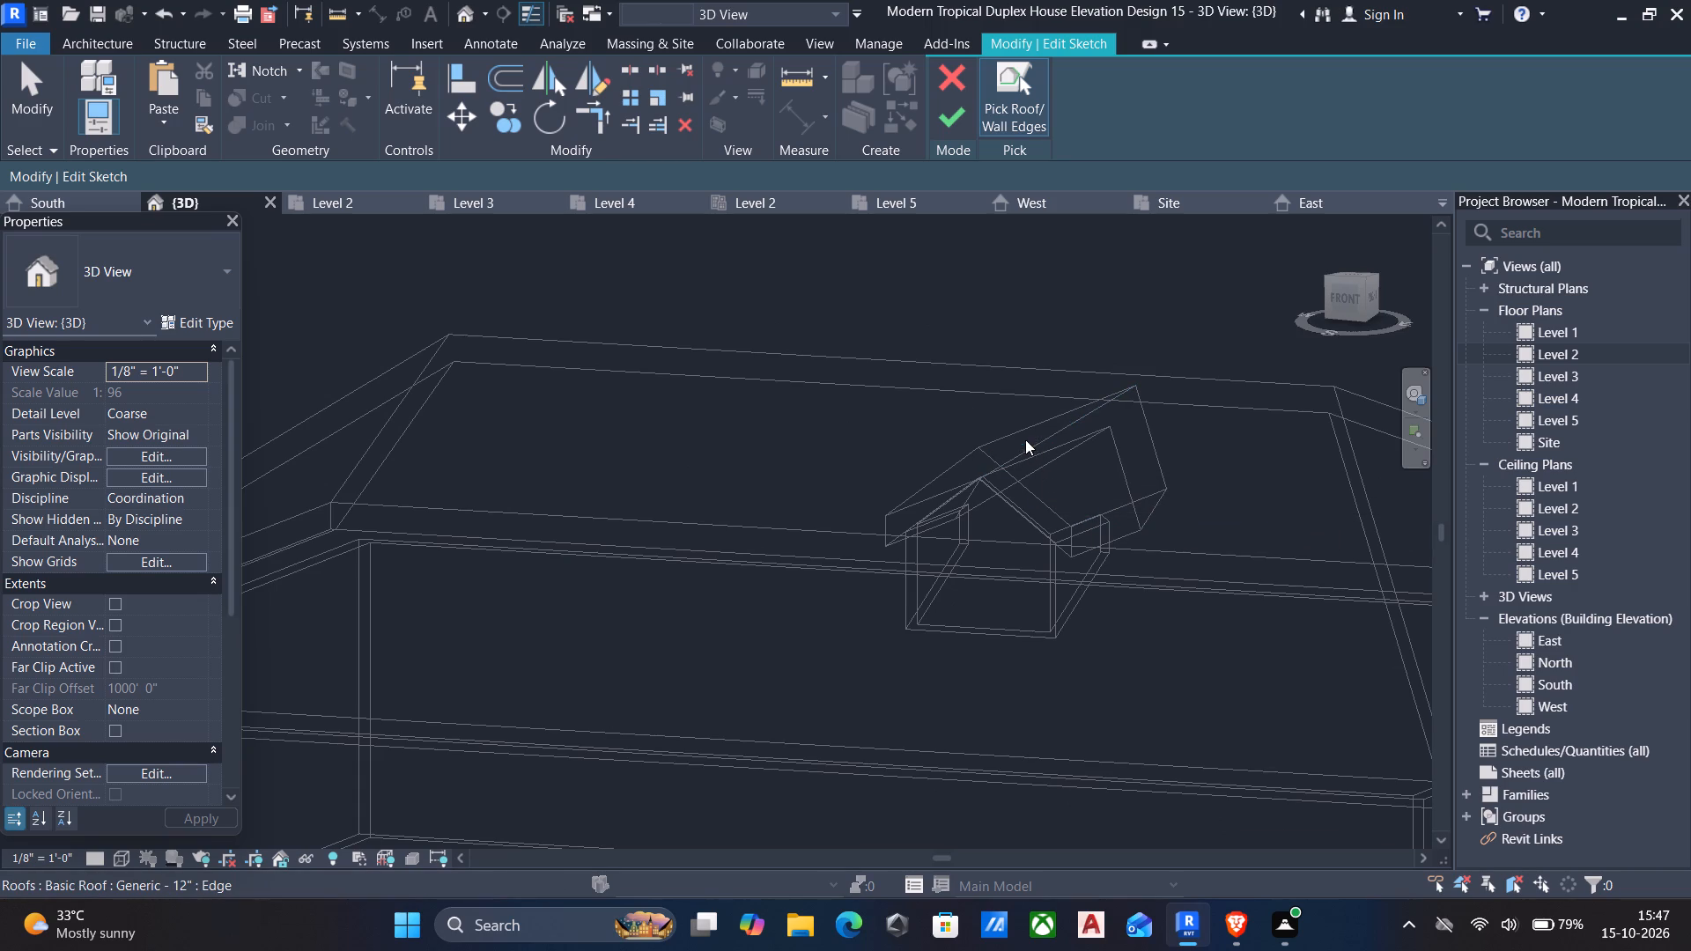
{"action": "left_click", "coordinate": [1047, 444]}
{"action": "middle_click_drag", "start_coordinate": [1104, 522], "coordinate": [1183, 581], "text": "shift"}
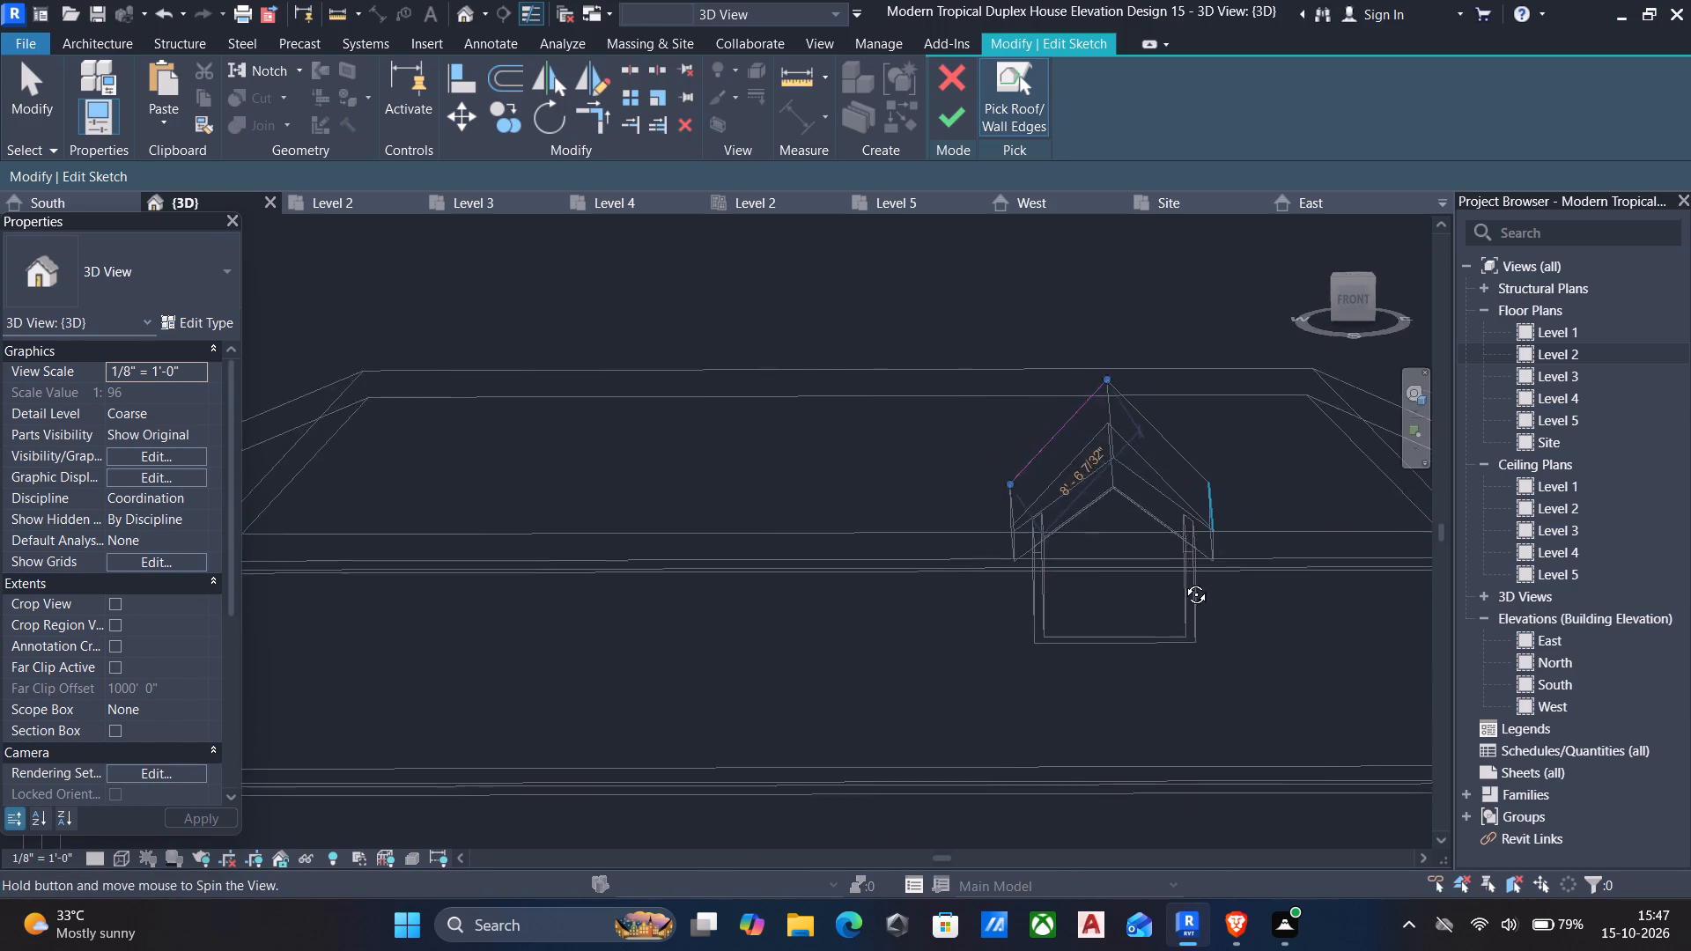
{"action": "middle_click_drag", "start_coordinate": [1183, 581], "coordinate": [1187, 605], "text": "shift"}
{"action": "left_click", "coordinate": [1175, 457]}
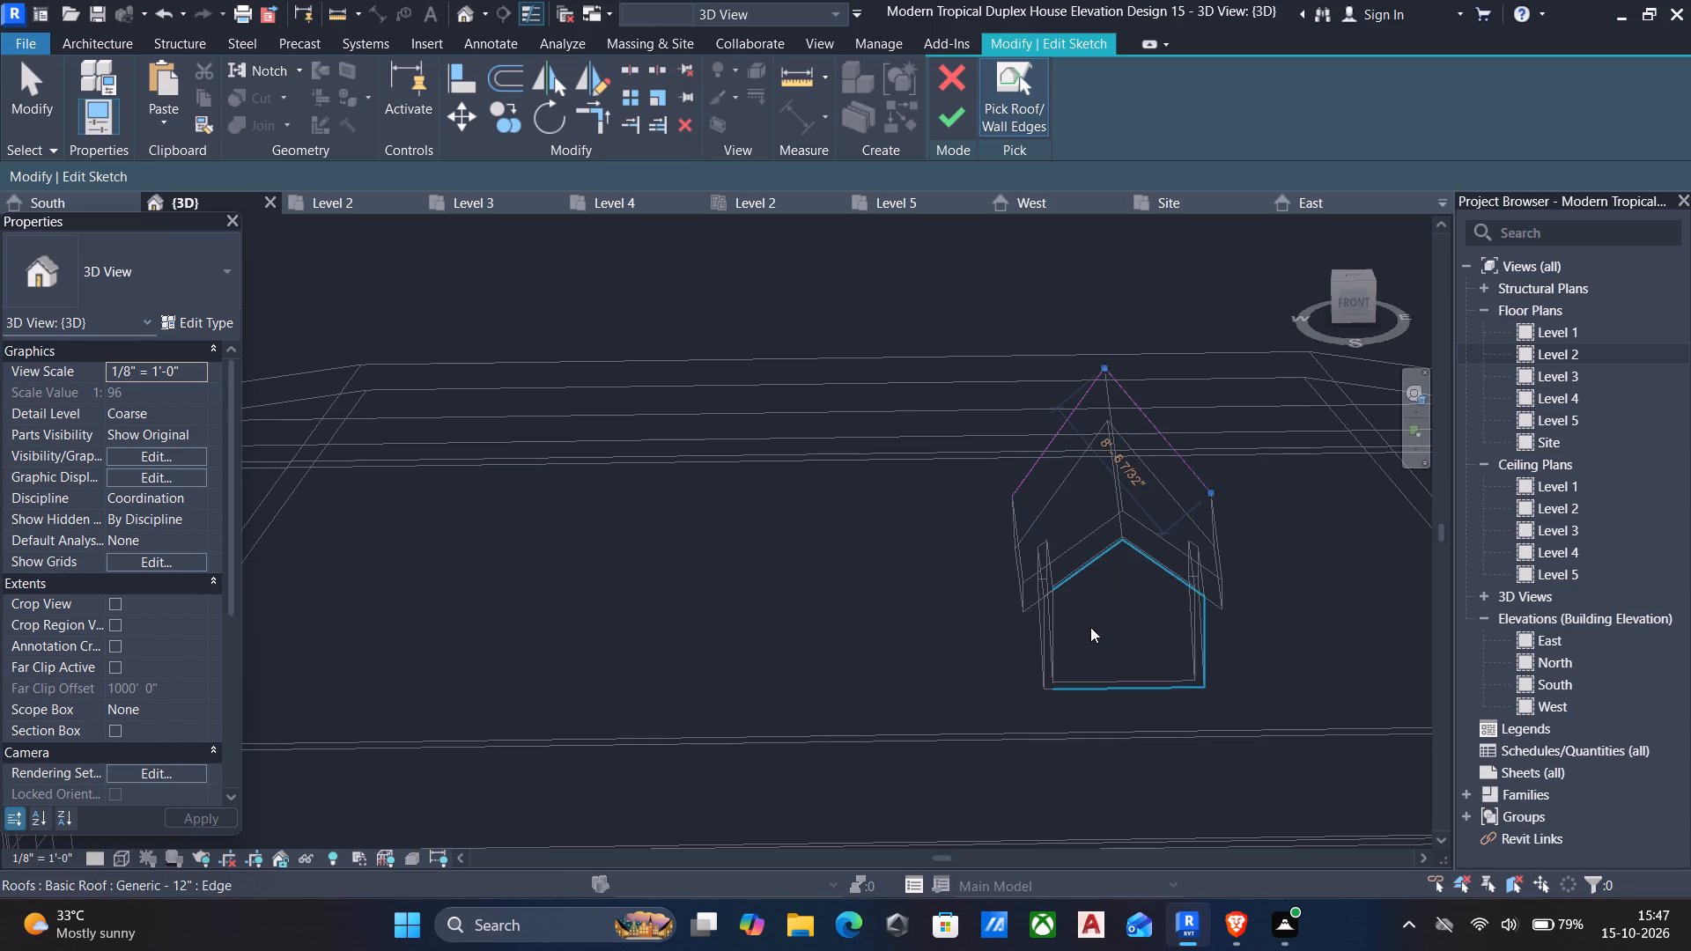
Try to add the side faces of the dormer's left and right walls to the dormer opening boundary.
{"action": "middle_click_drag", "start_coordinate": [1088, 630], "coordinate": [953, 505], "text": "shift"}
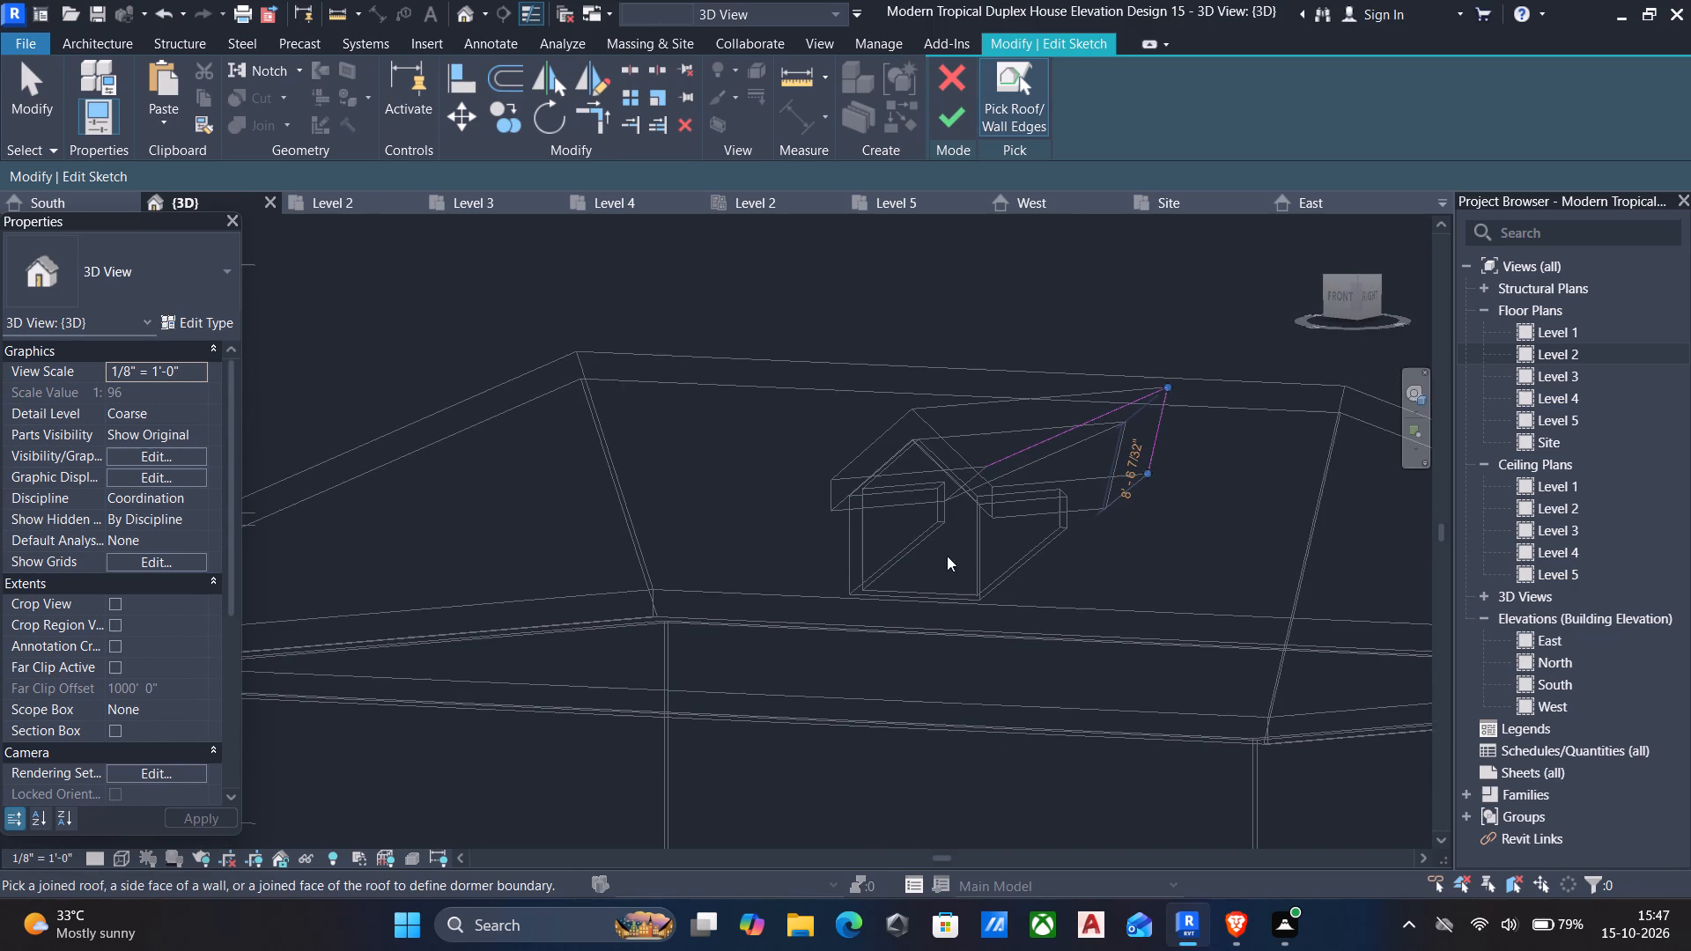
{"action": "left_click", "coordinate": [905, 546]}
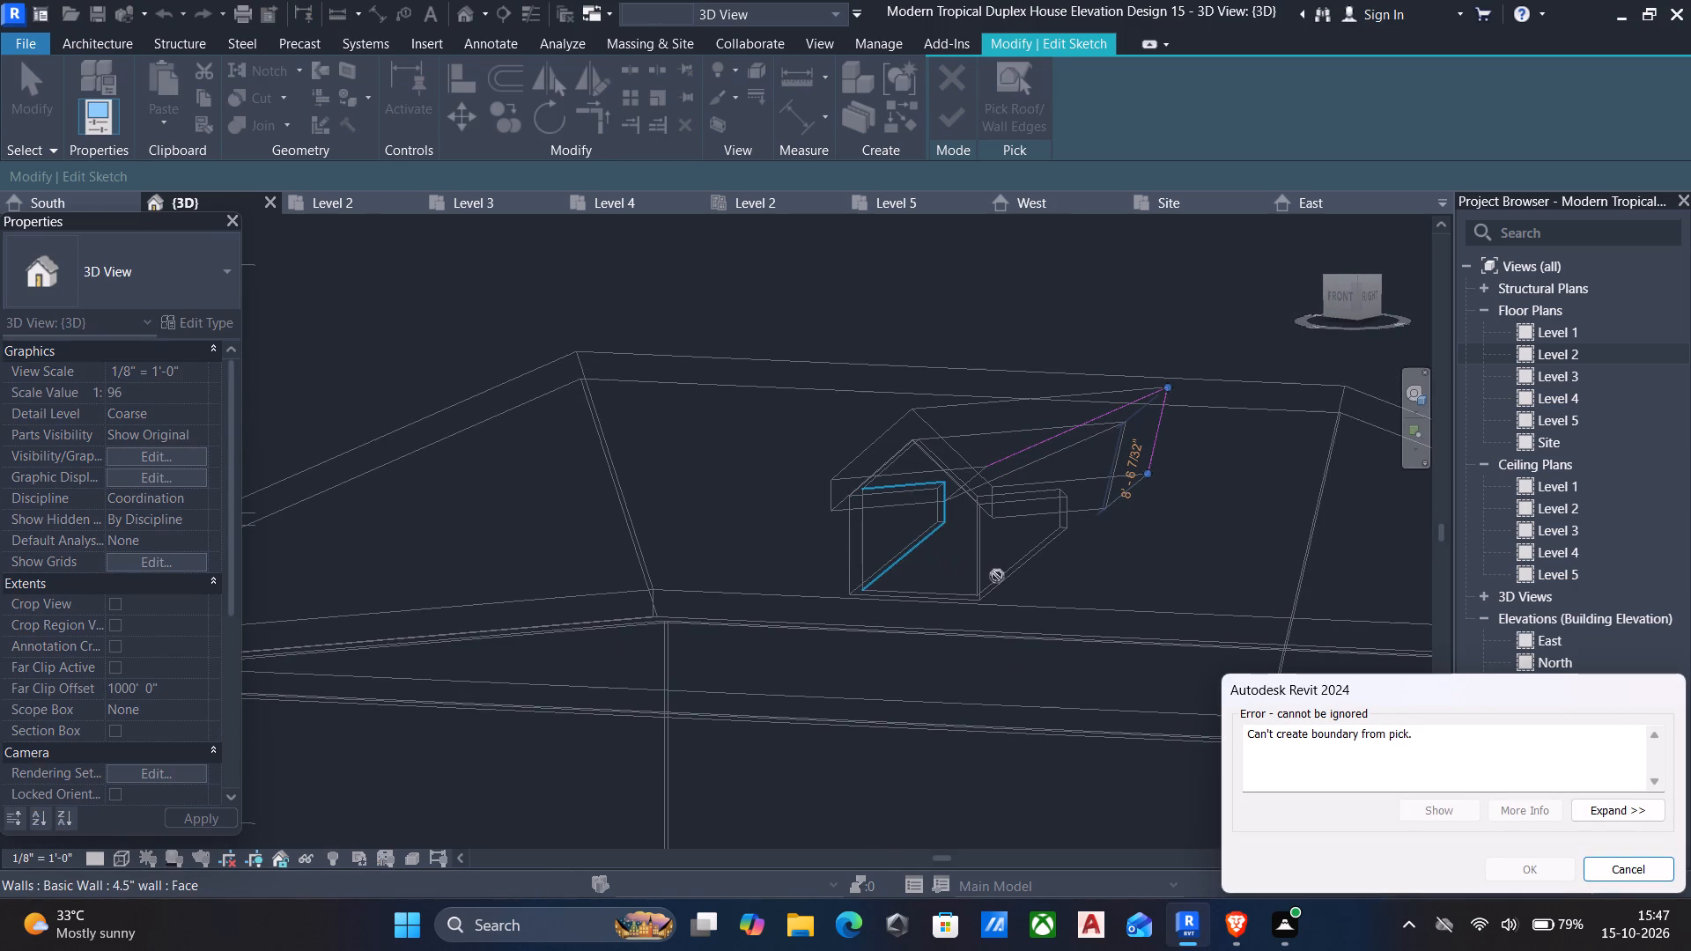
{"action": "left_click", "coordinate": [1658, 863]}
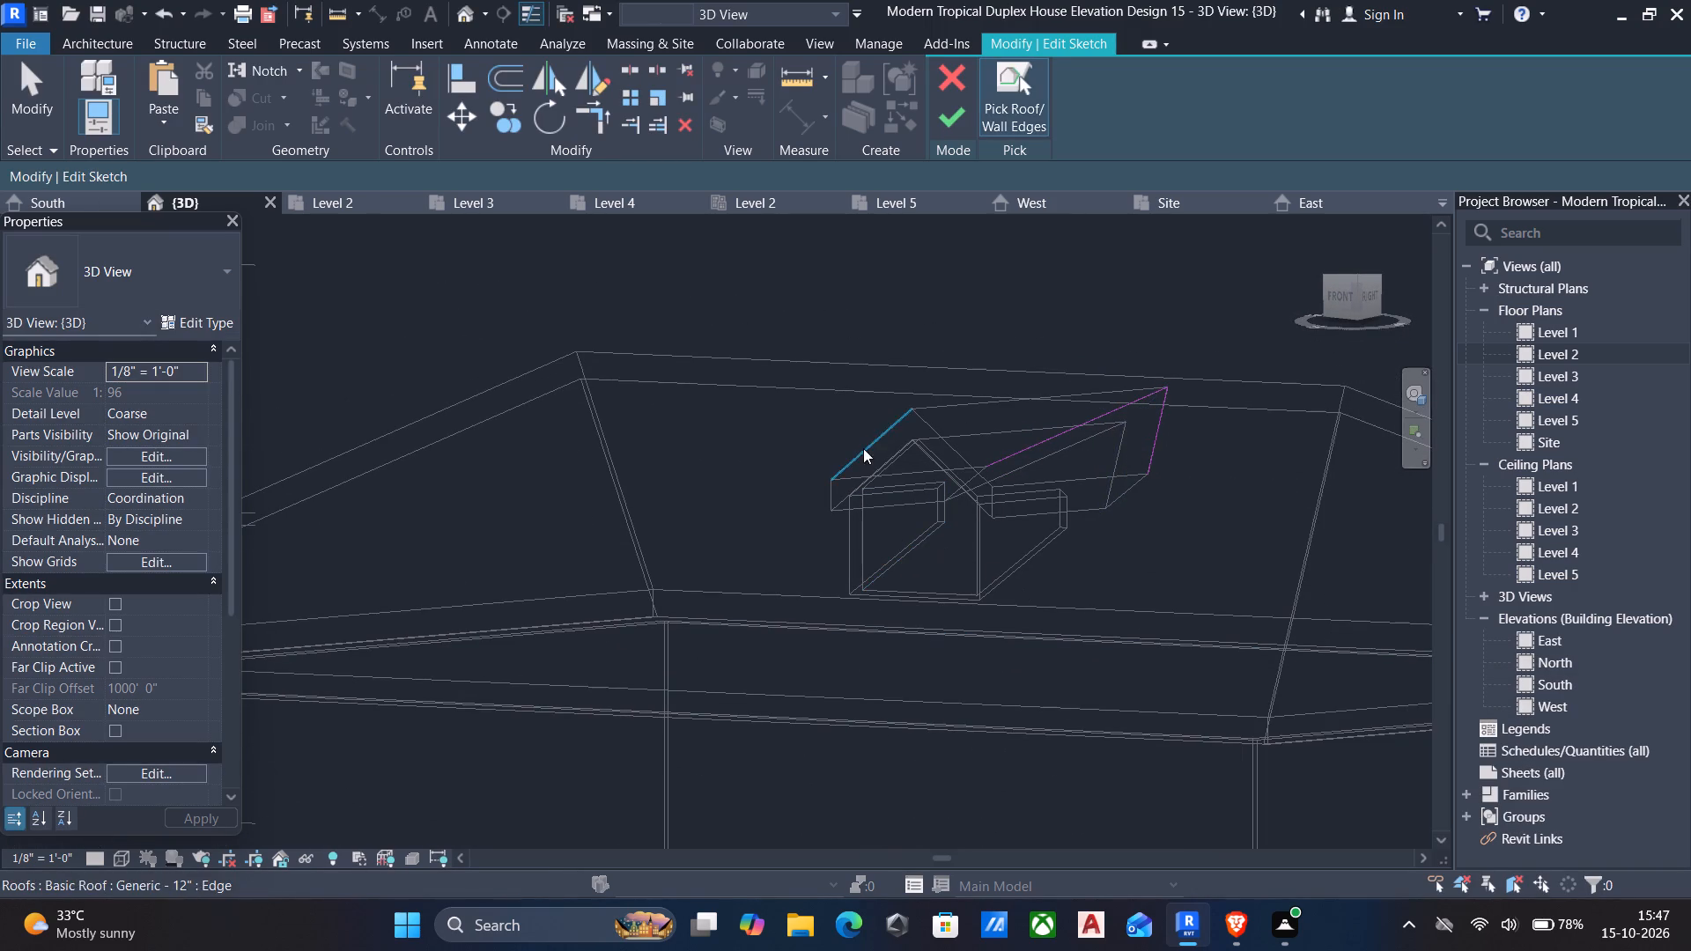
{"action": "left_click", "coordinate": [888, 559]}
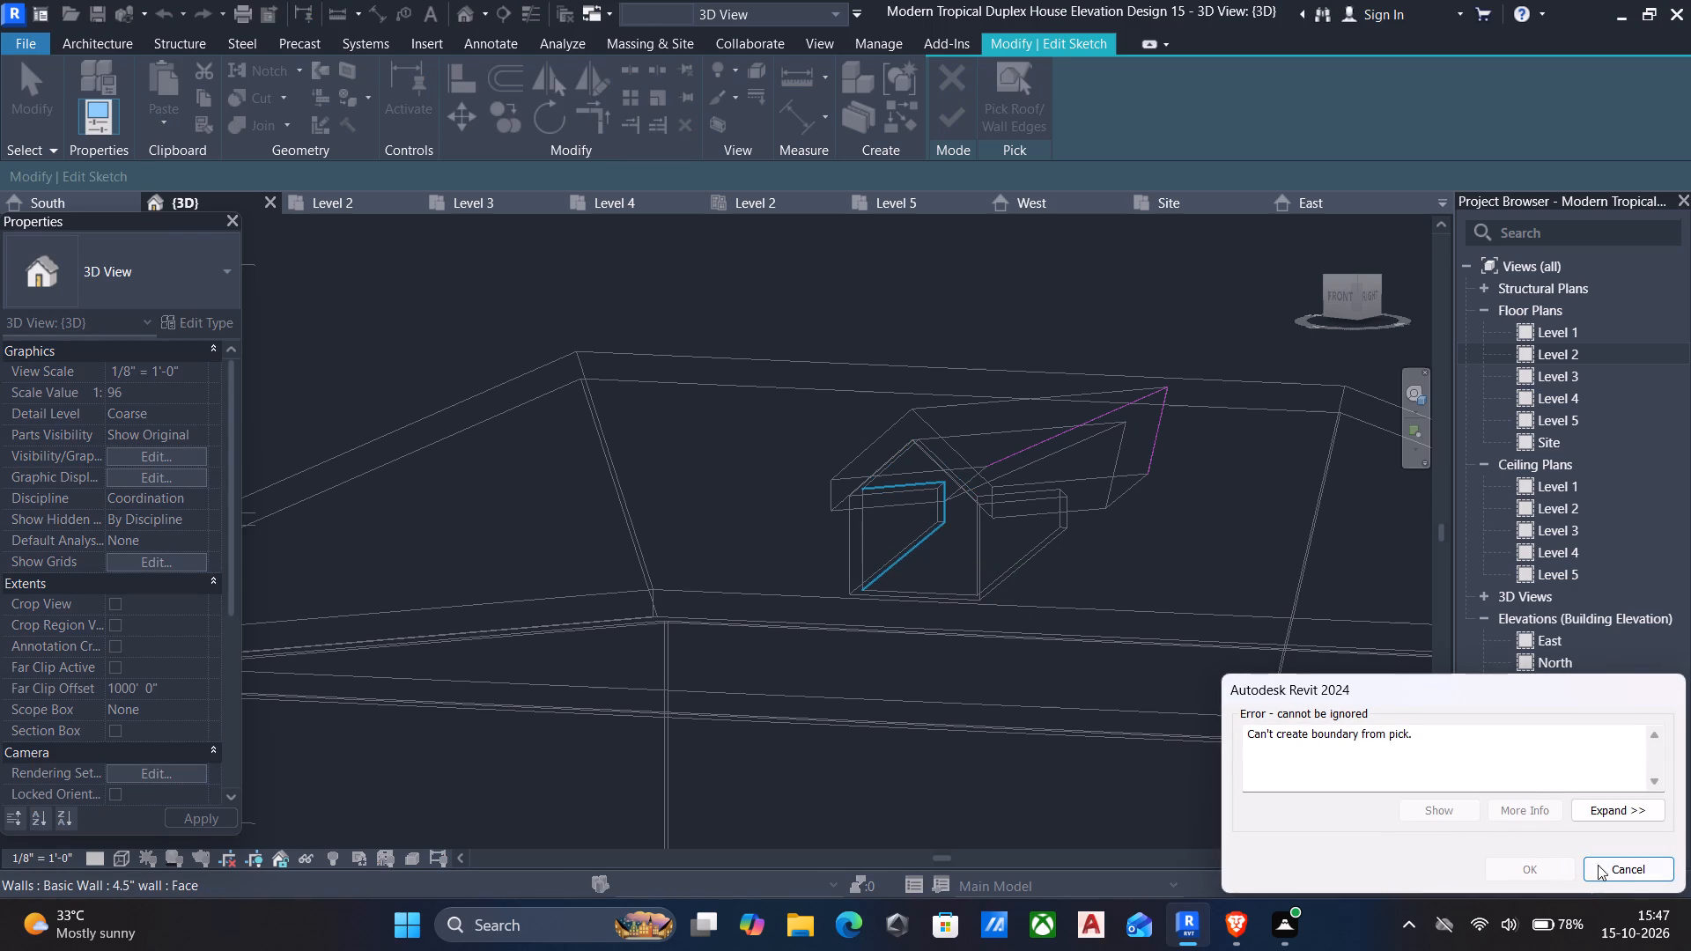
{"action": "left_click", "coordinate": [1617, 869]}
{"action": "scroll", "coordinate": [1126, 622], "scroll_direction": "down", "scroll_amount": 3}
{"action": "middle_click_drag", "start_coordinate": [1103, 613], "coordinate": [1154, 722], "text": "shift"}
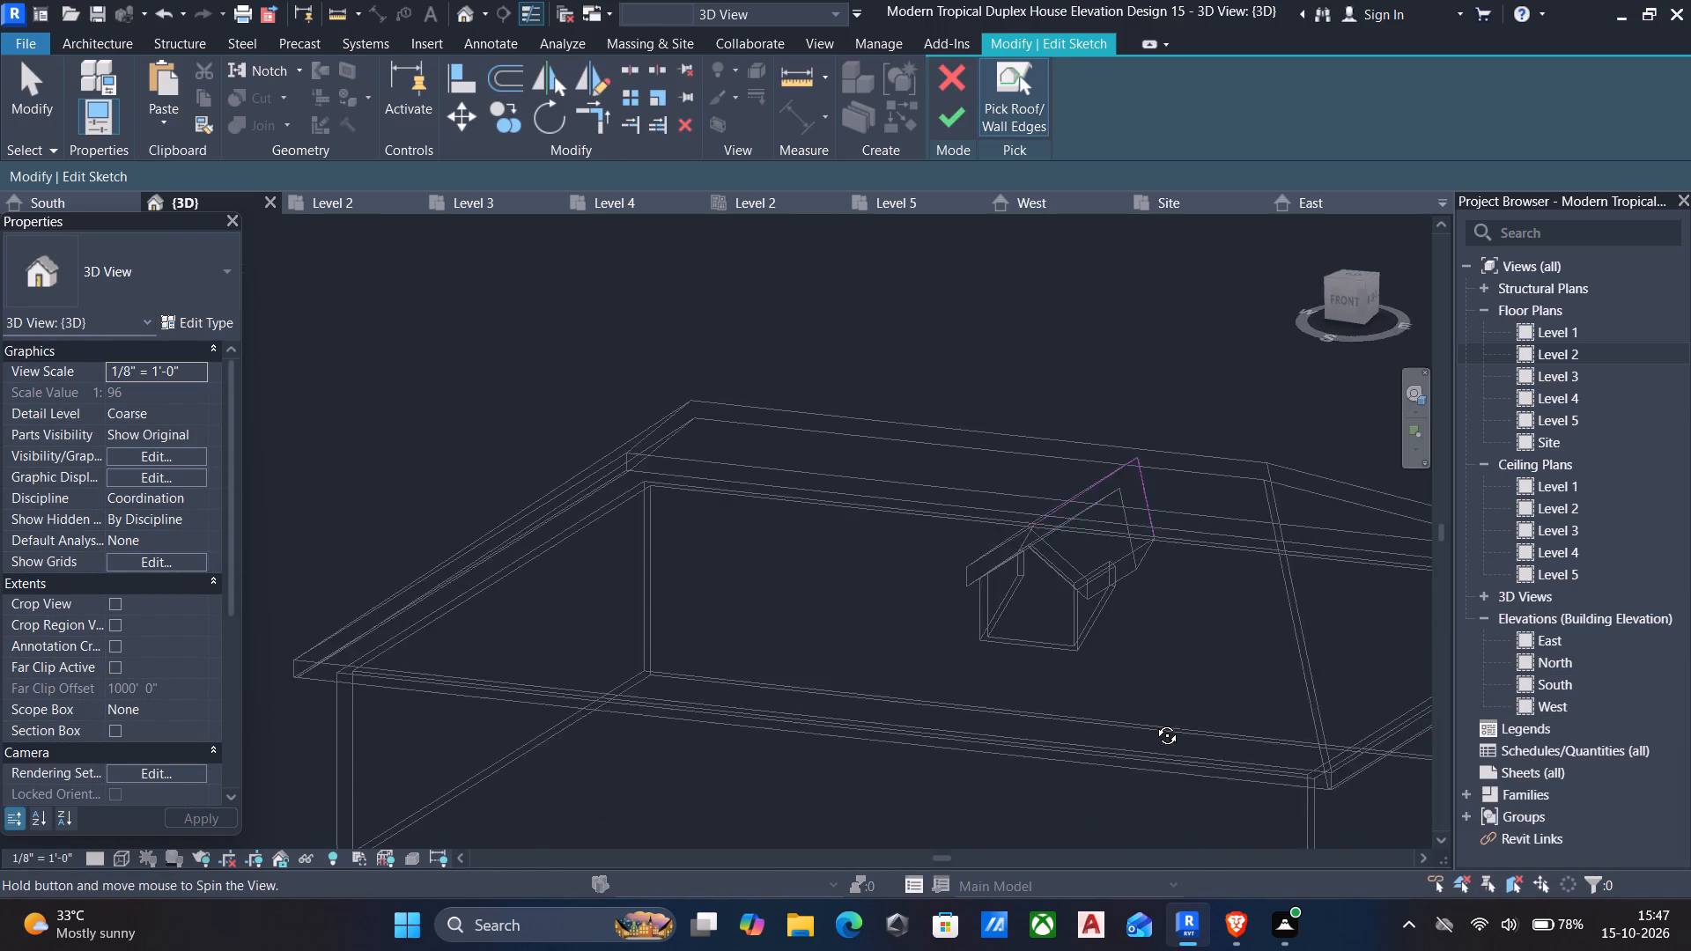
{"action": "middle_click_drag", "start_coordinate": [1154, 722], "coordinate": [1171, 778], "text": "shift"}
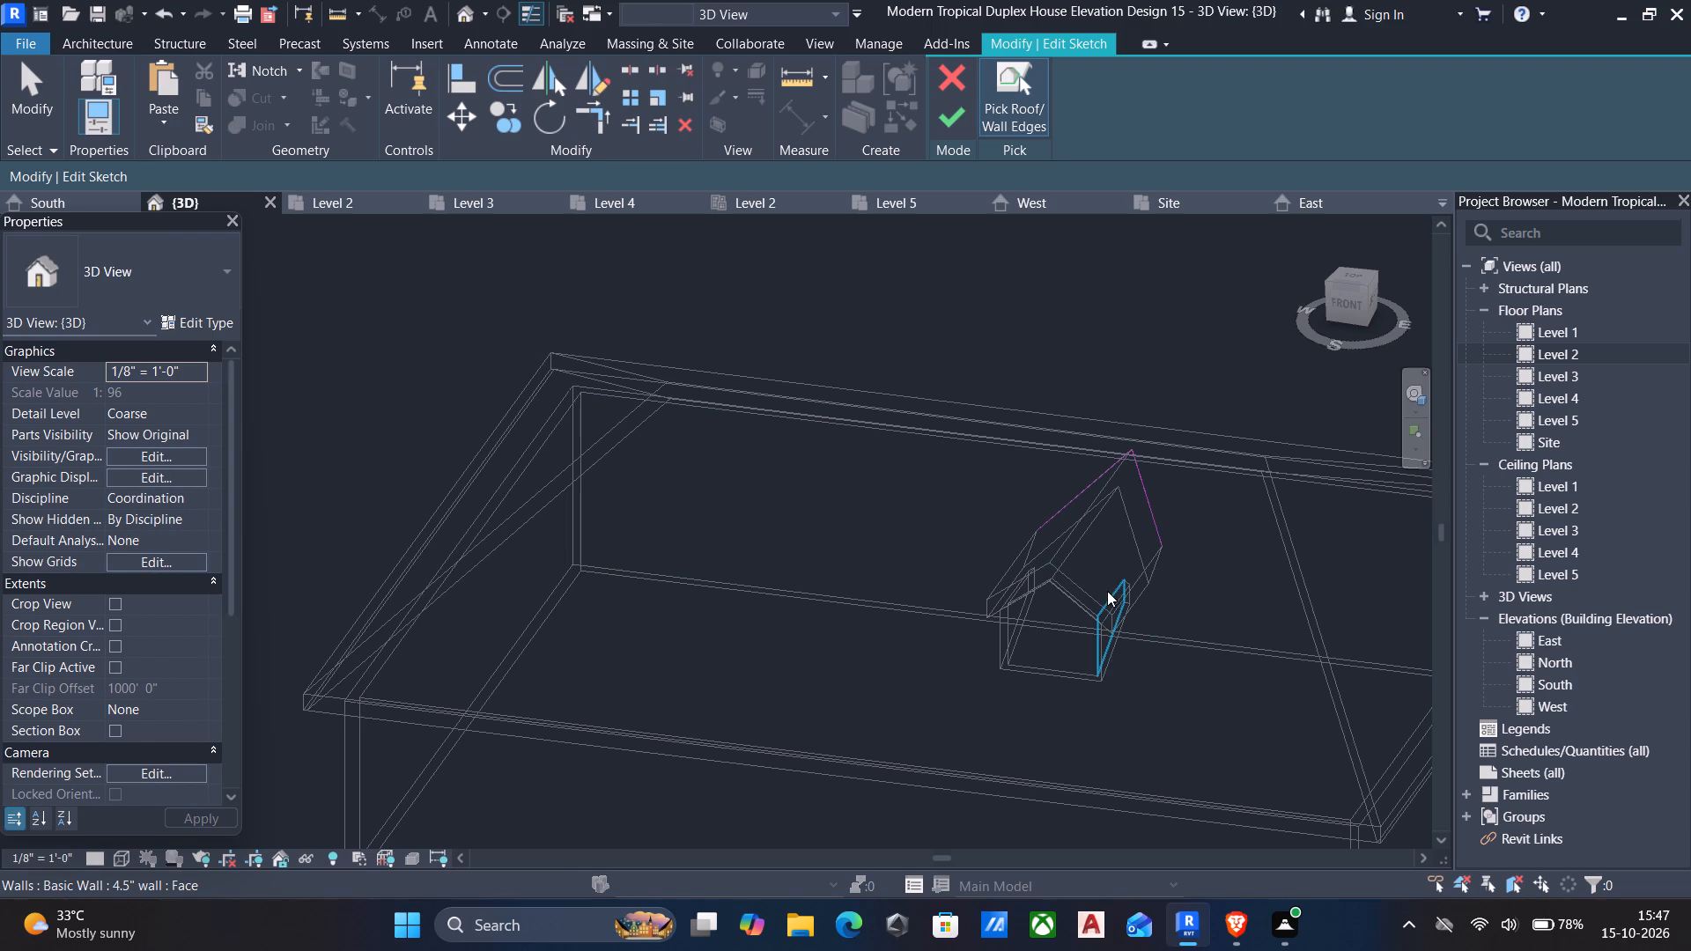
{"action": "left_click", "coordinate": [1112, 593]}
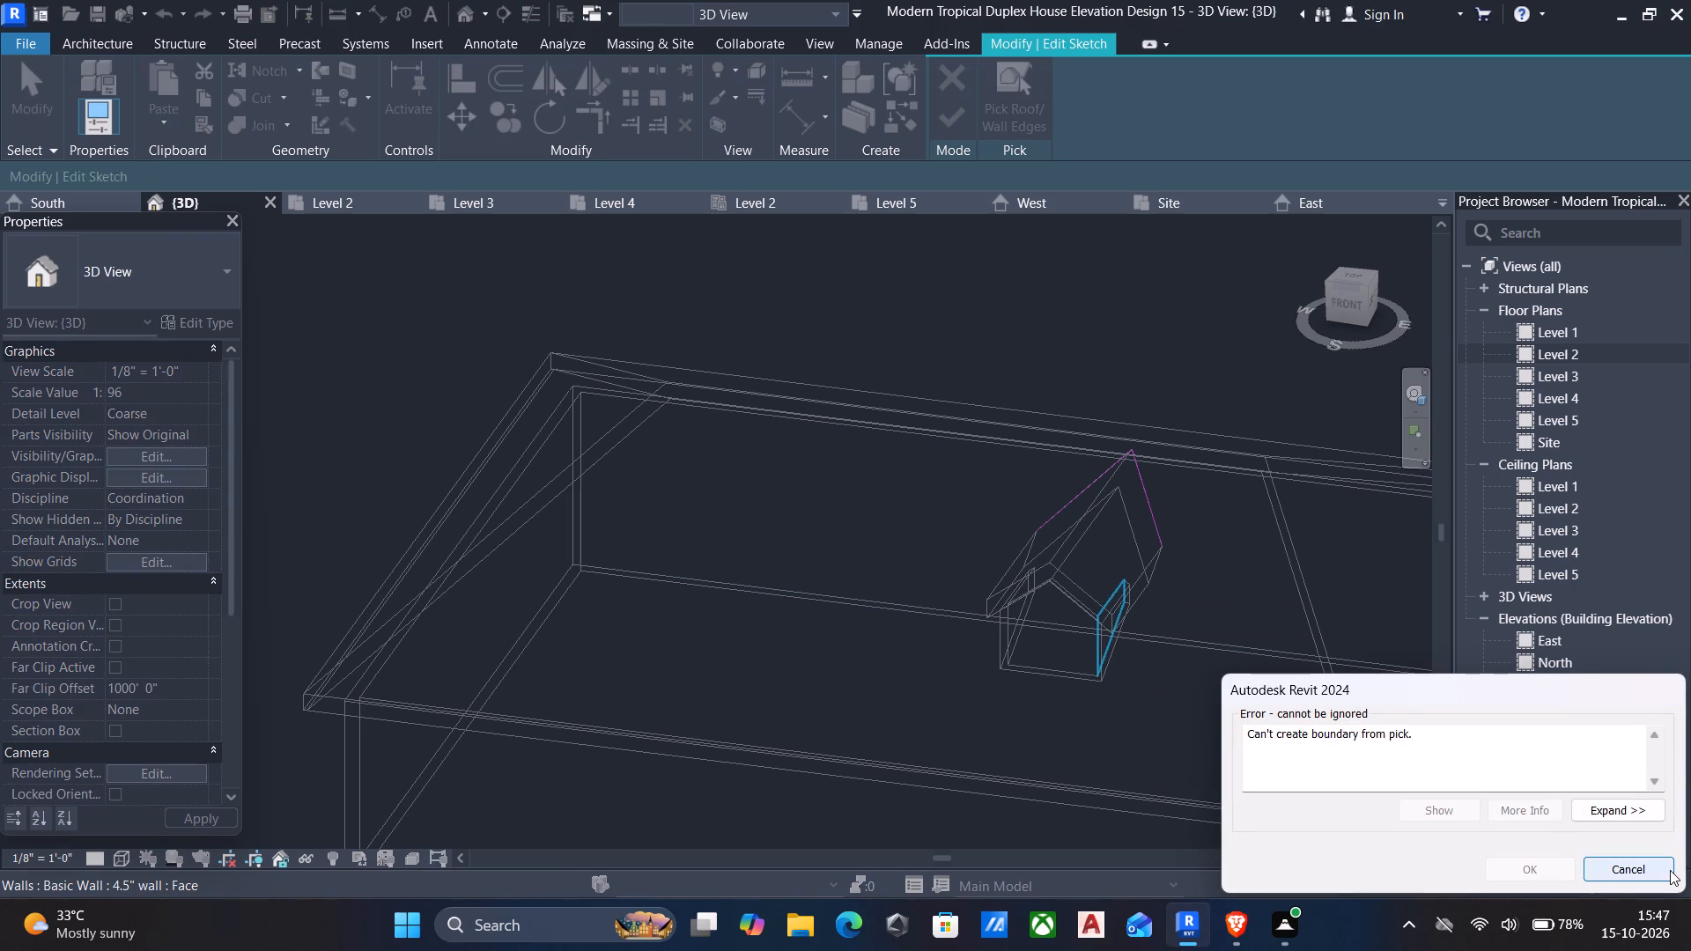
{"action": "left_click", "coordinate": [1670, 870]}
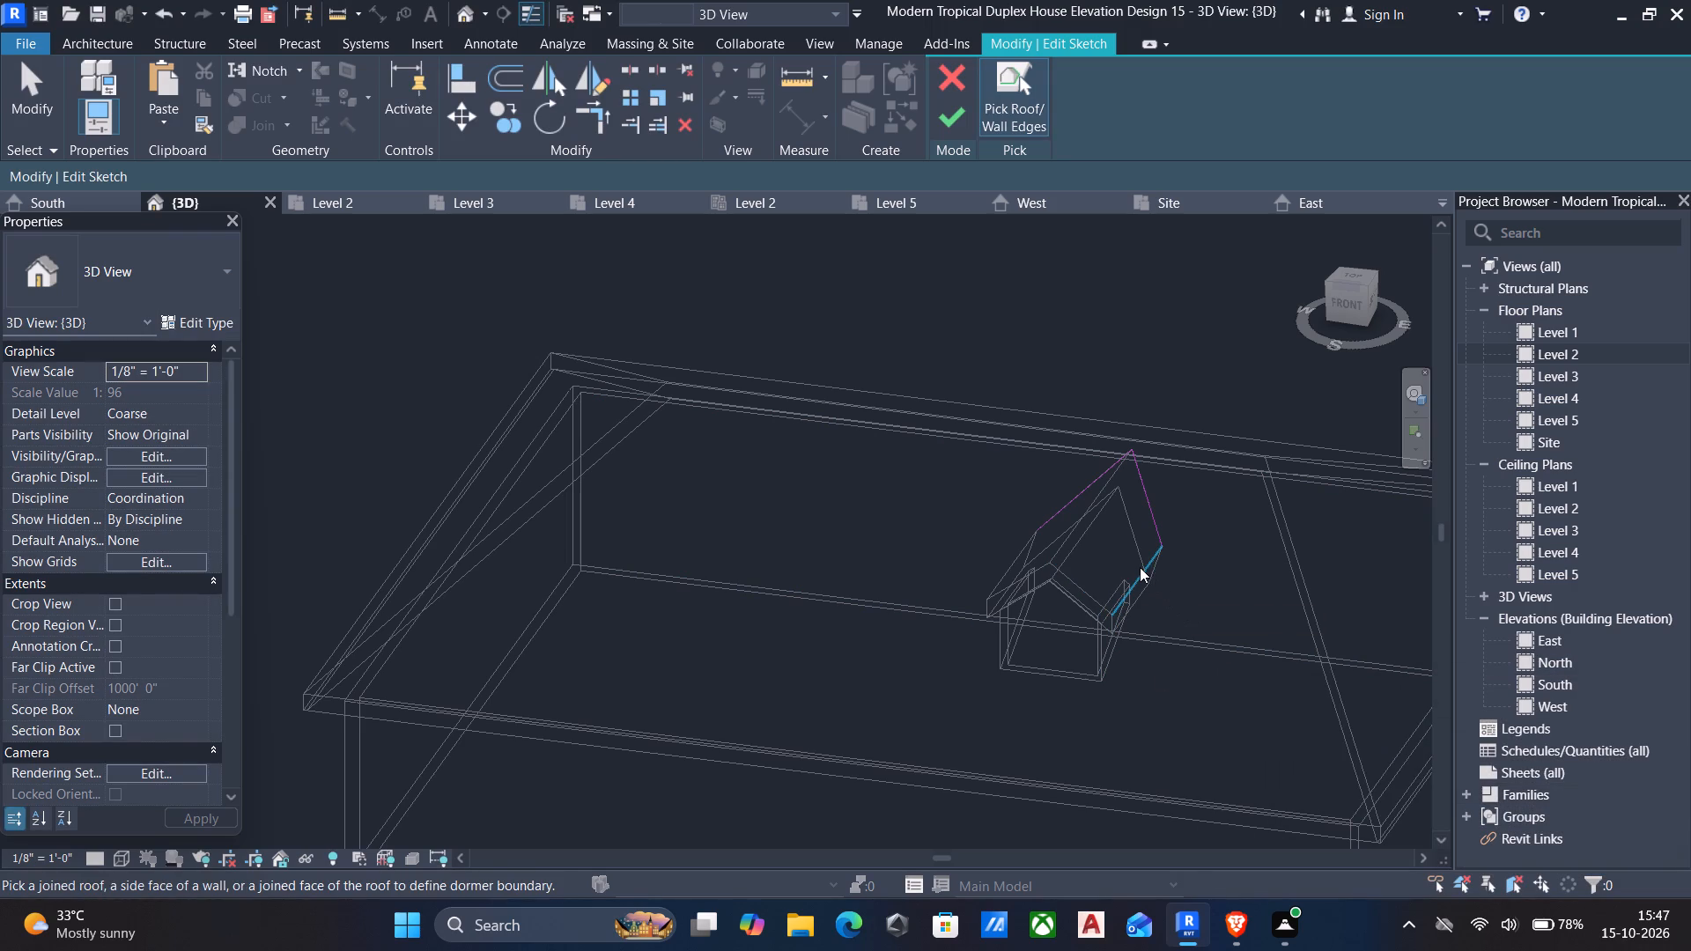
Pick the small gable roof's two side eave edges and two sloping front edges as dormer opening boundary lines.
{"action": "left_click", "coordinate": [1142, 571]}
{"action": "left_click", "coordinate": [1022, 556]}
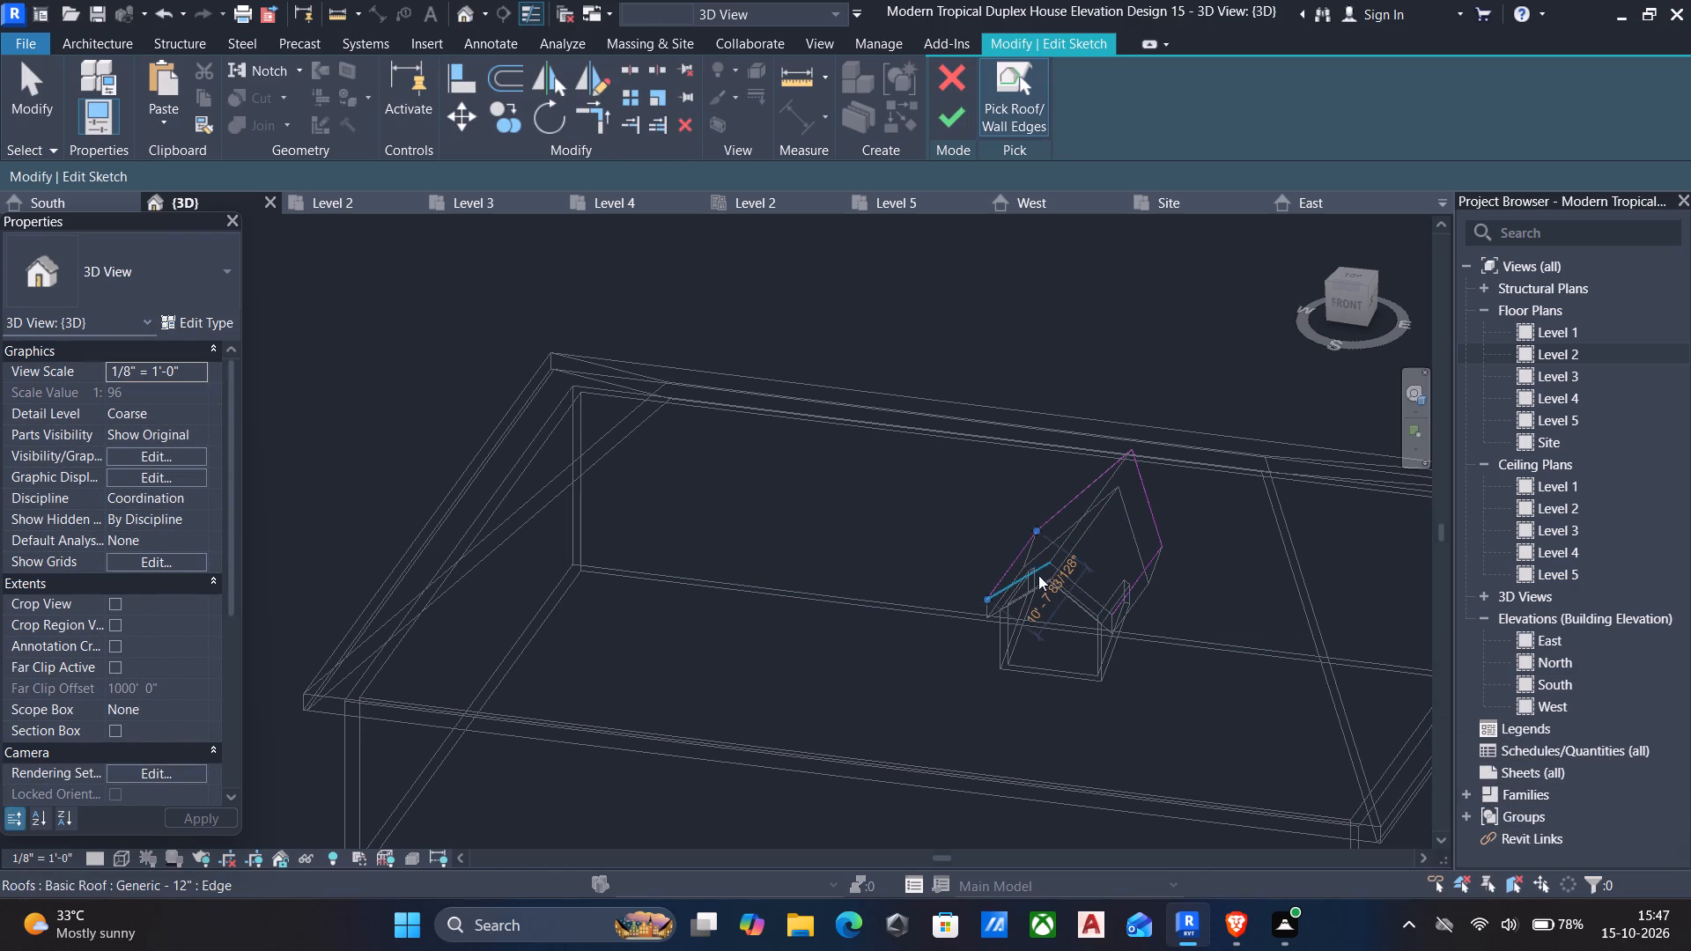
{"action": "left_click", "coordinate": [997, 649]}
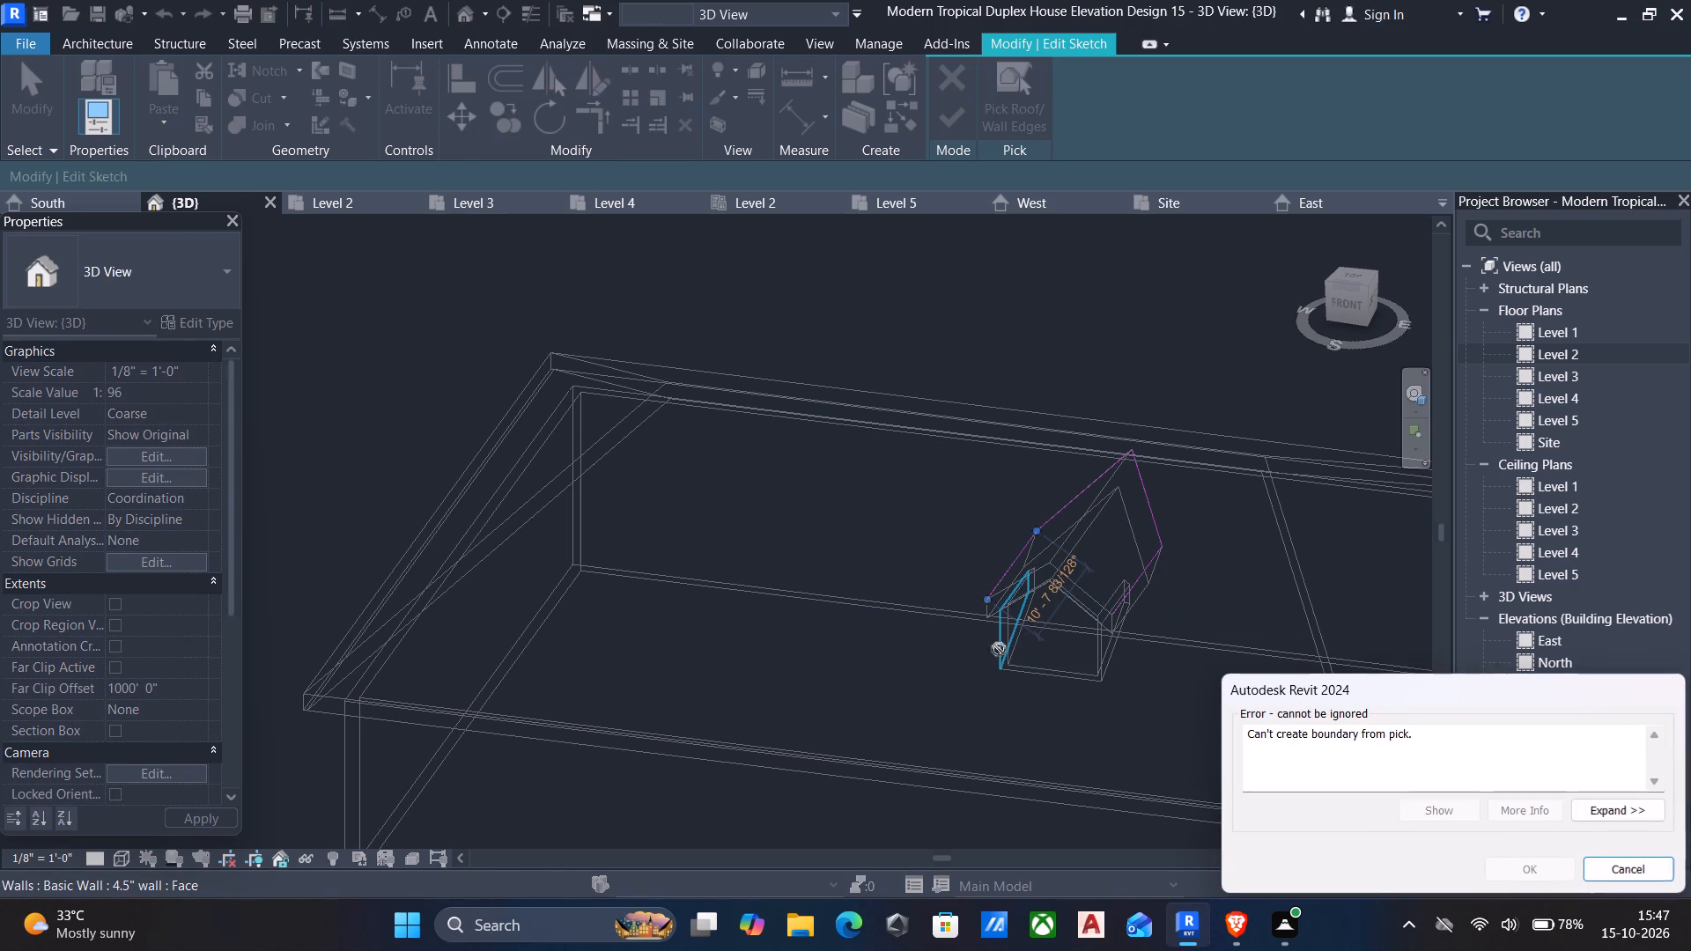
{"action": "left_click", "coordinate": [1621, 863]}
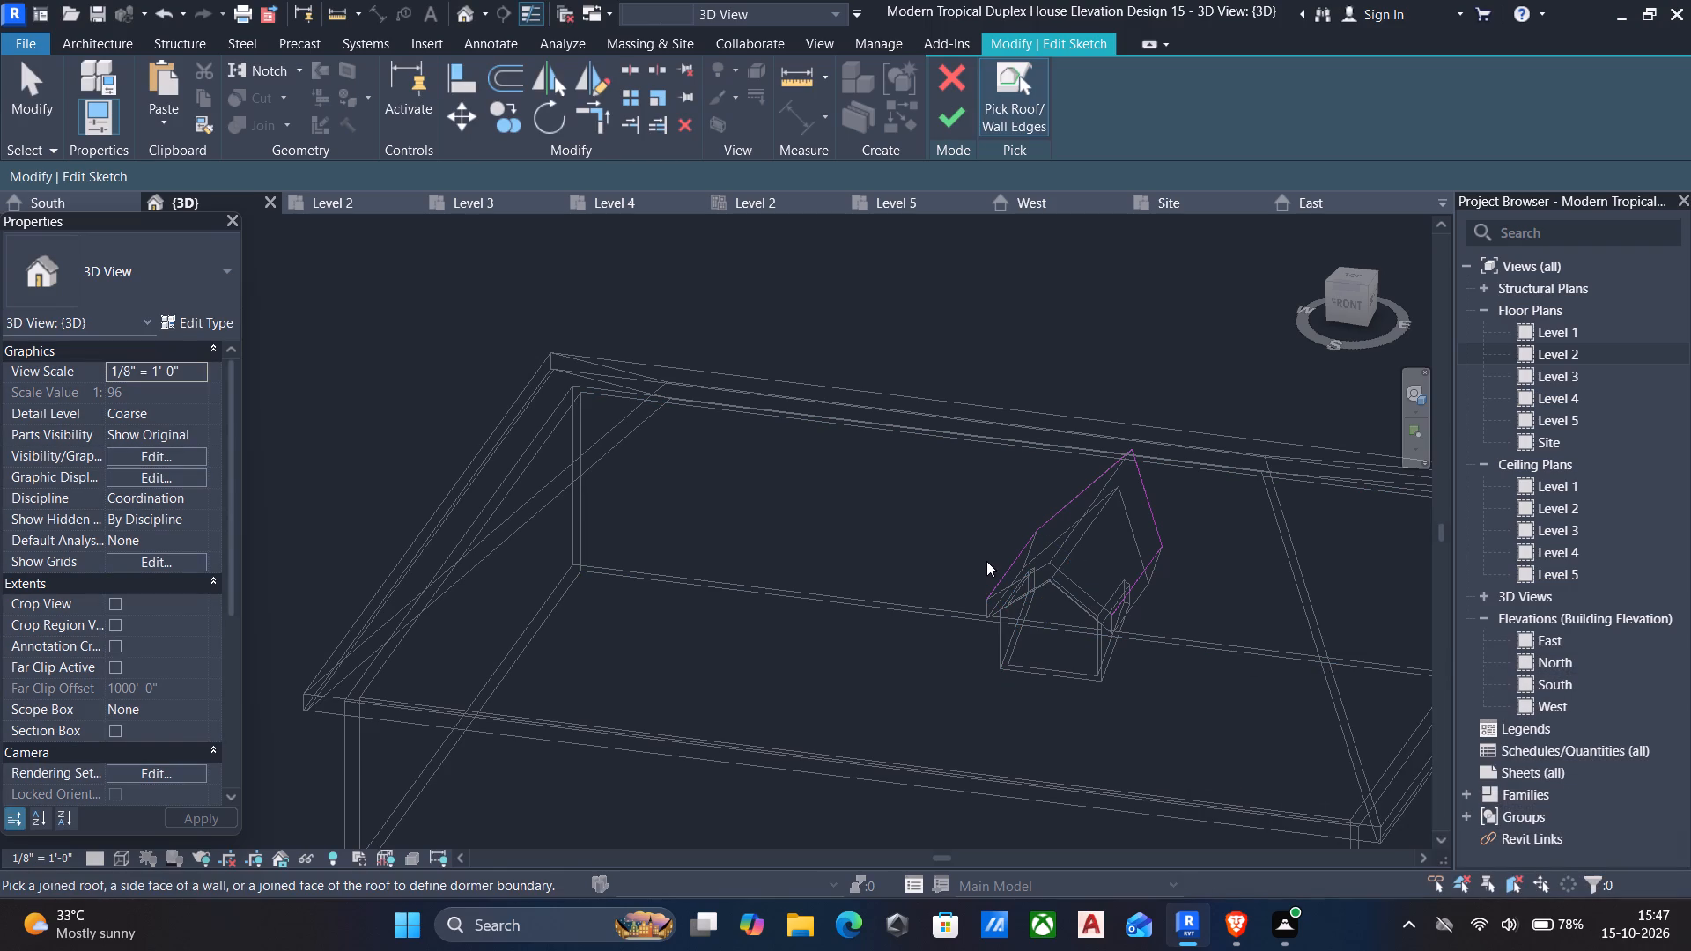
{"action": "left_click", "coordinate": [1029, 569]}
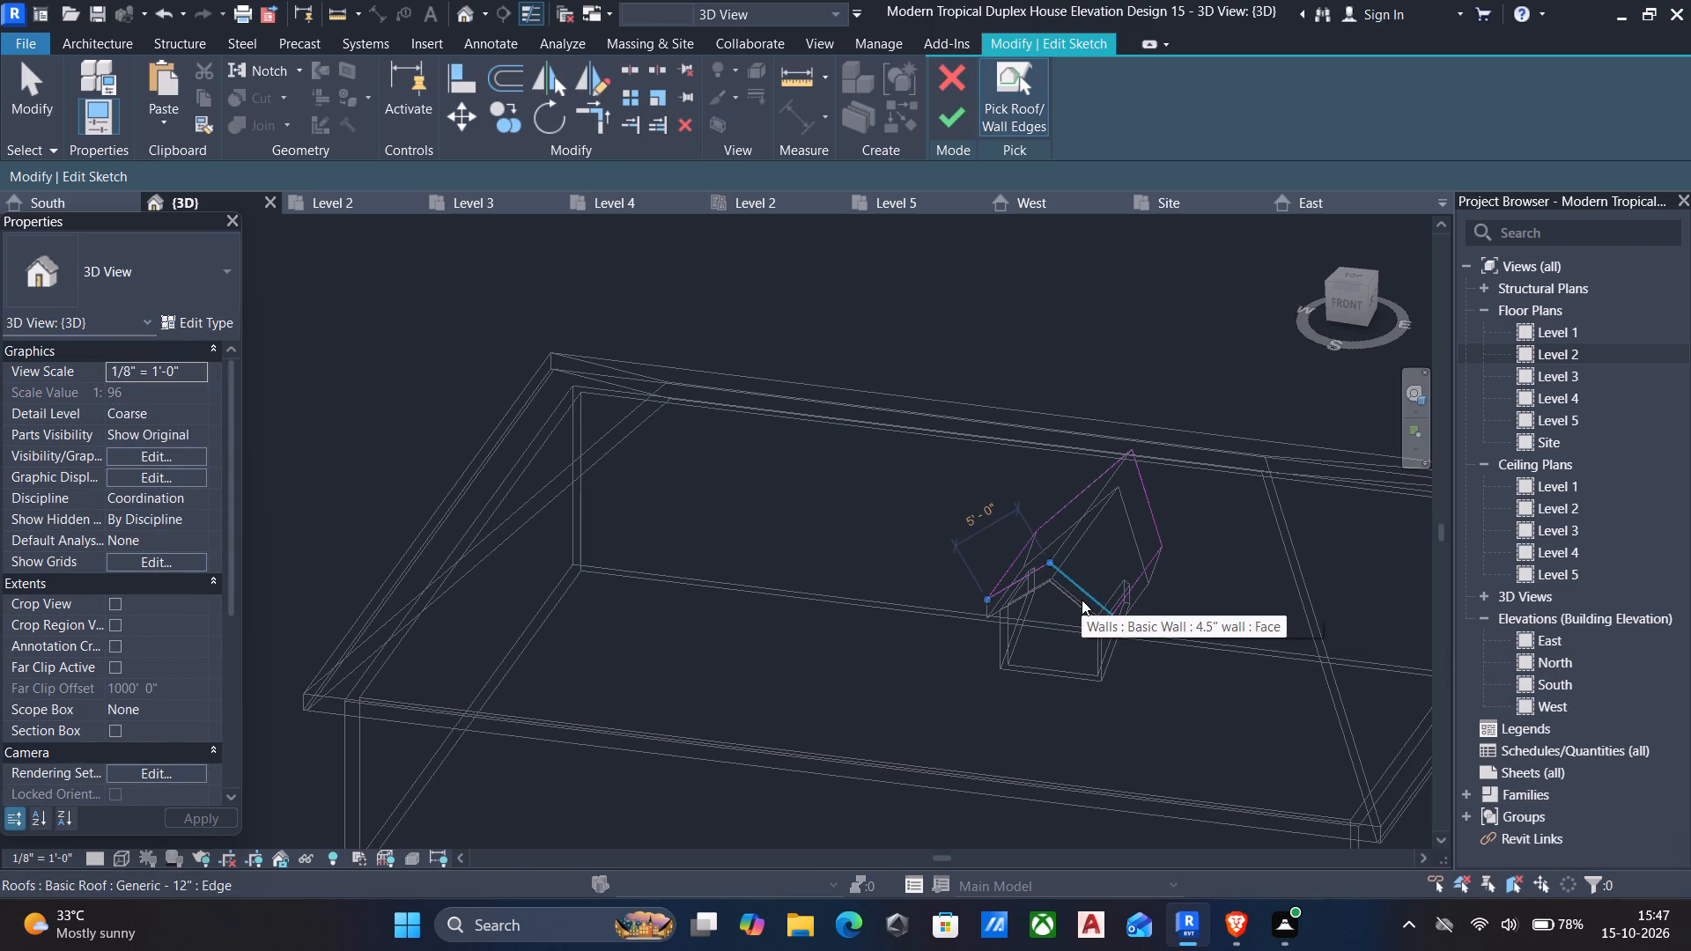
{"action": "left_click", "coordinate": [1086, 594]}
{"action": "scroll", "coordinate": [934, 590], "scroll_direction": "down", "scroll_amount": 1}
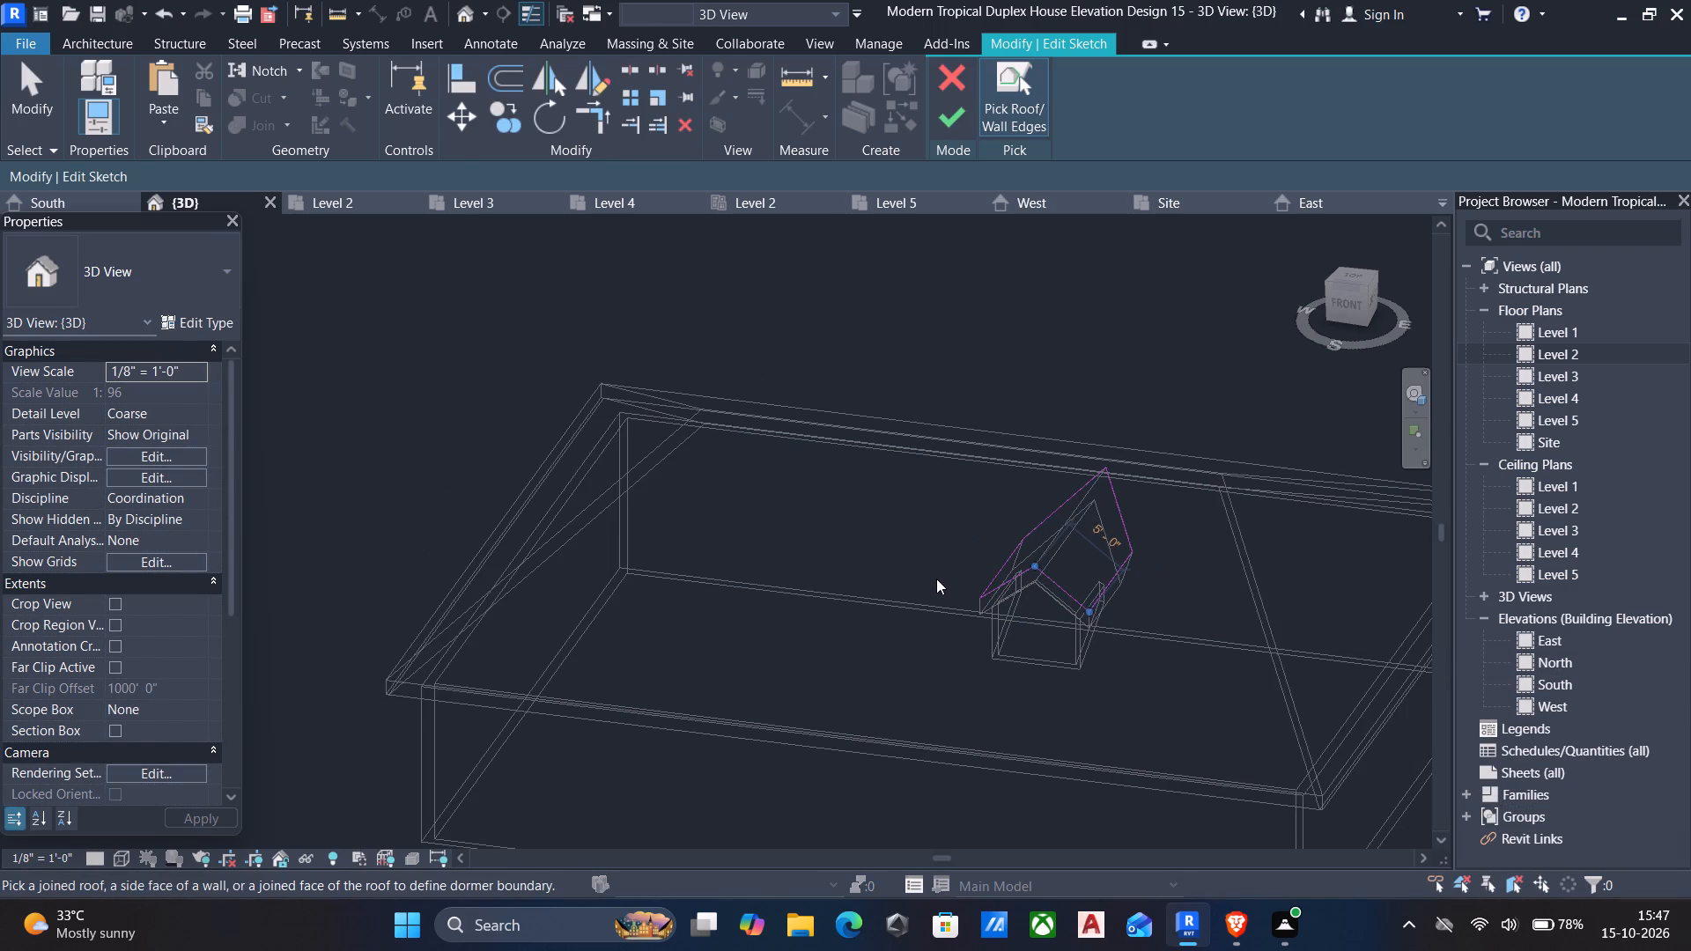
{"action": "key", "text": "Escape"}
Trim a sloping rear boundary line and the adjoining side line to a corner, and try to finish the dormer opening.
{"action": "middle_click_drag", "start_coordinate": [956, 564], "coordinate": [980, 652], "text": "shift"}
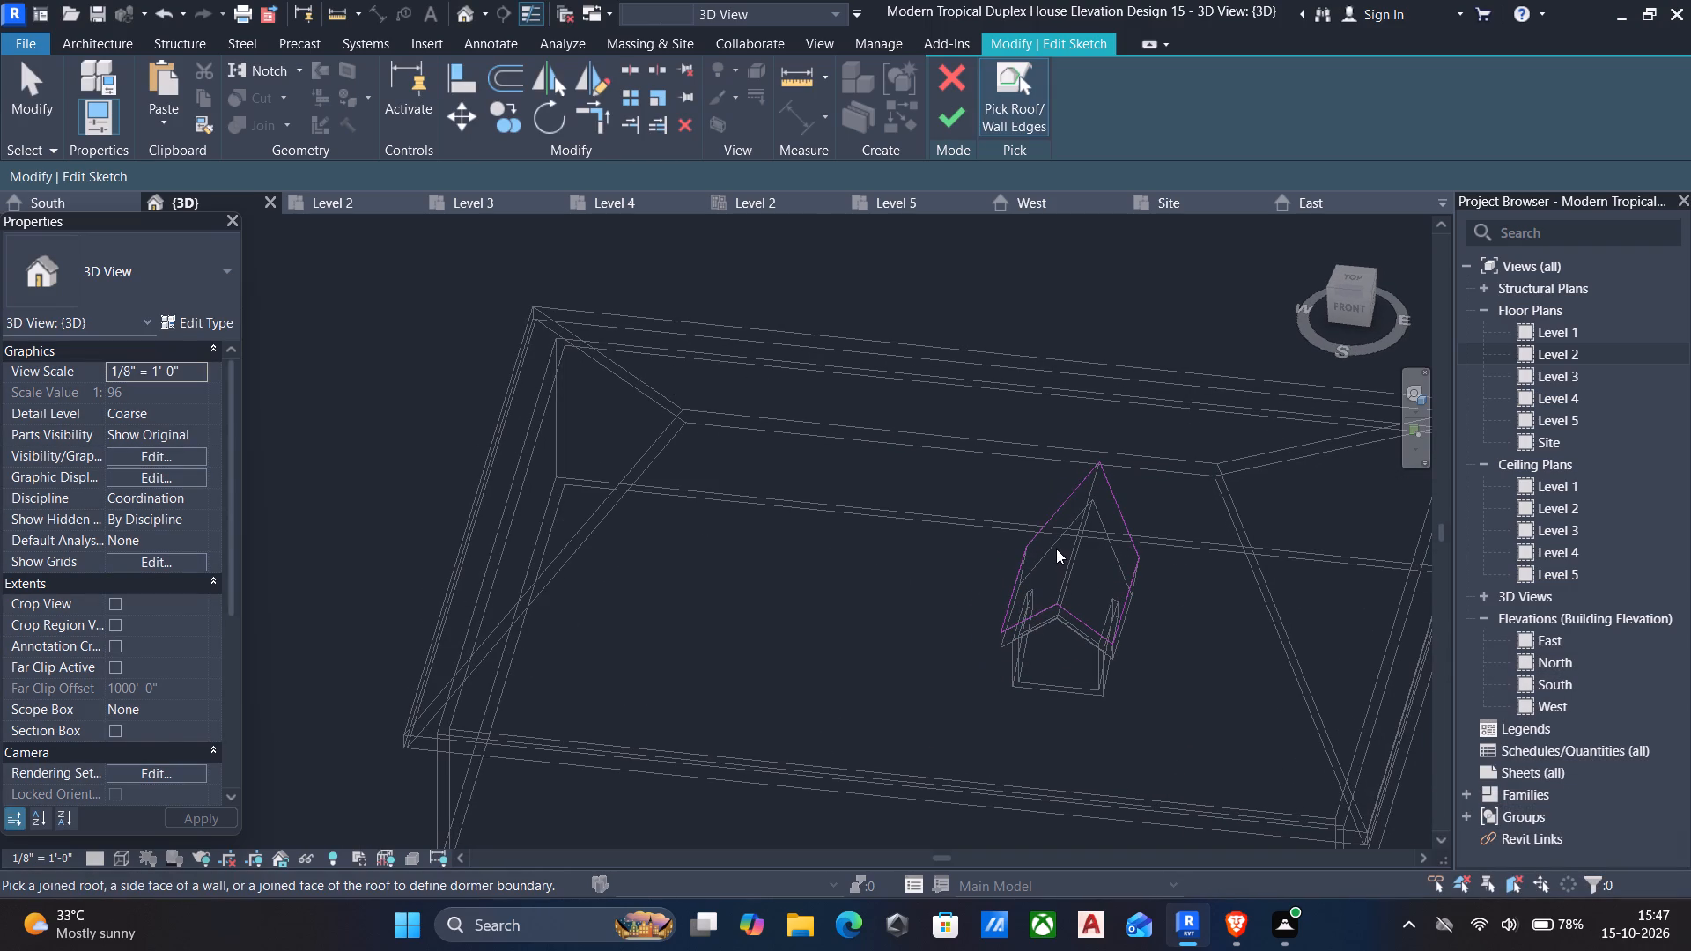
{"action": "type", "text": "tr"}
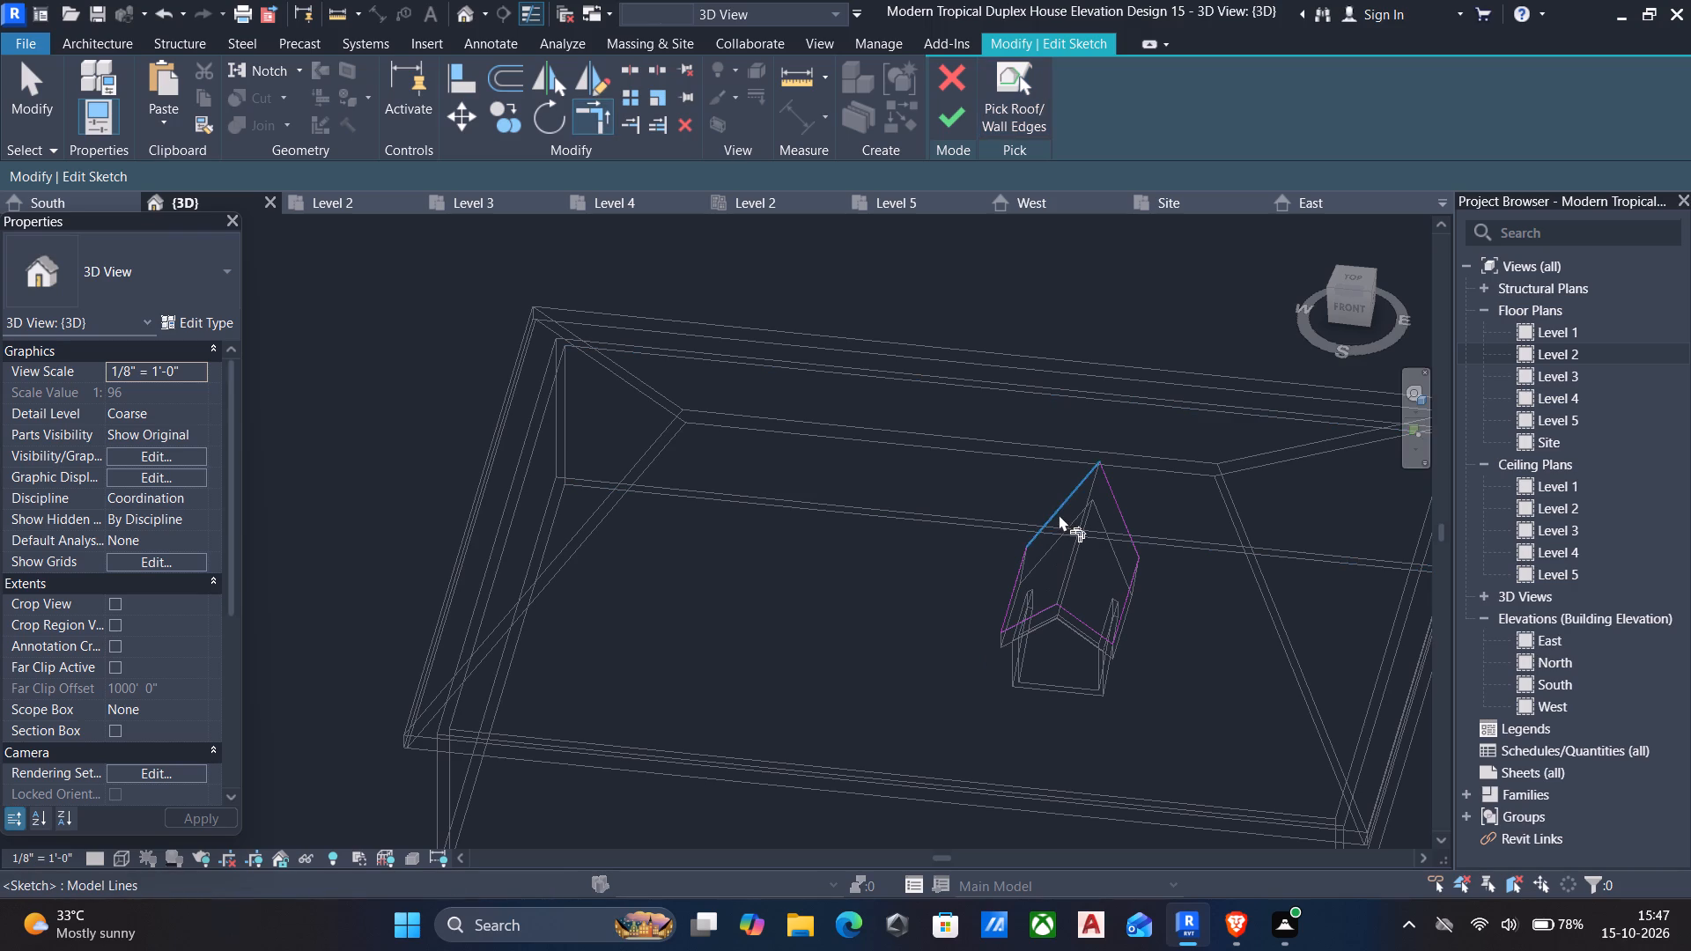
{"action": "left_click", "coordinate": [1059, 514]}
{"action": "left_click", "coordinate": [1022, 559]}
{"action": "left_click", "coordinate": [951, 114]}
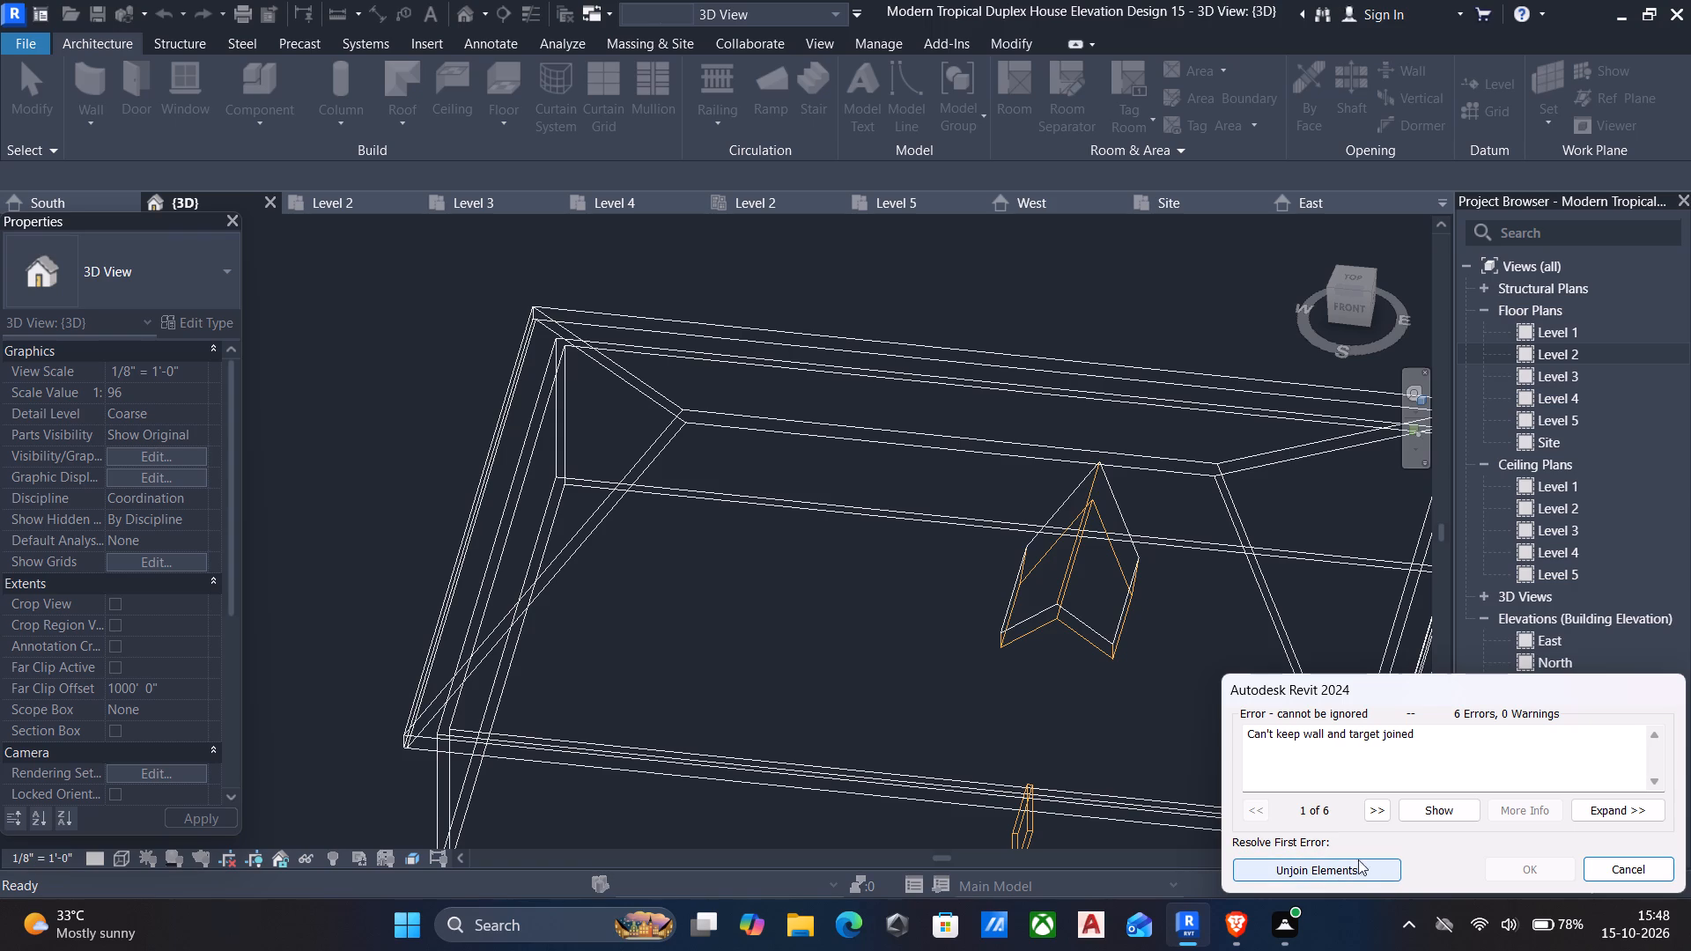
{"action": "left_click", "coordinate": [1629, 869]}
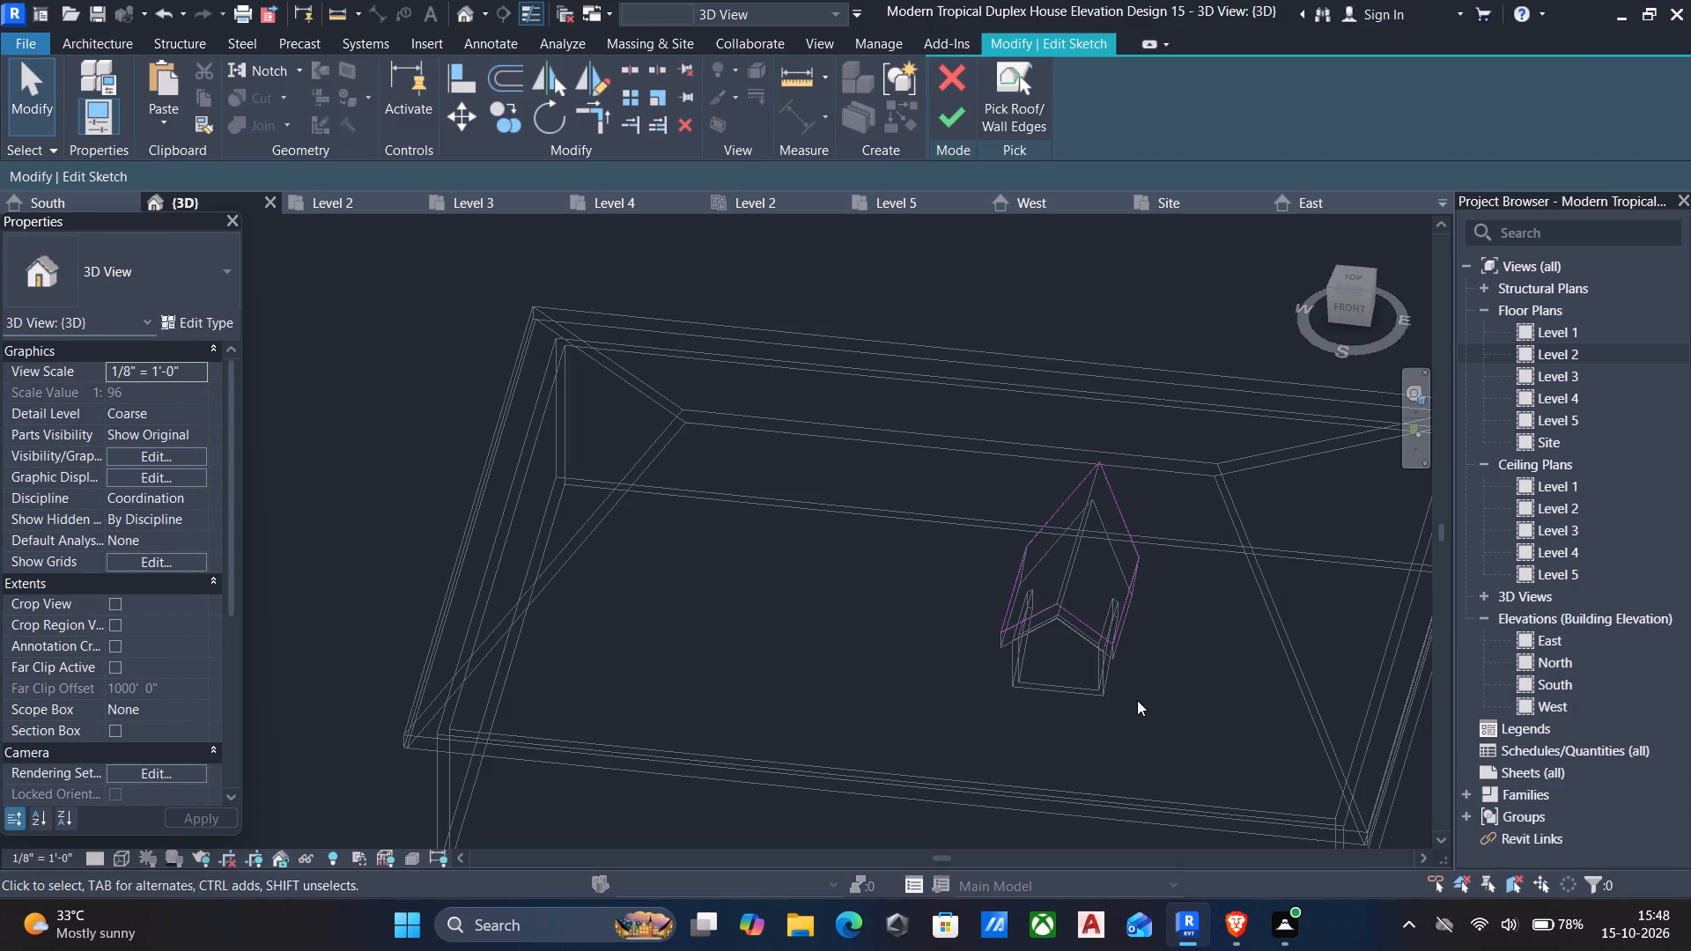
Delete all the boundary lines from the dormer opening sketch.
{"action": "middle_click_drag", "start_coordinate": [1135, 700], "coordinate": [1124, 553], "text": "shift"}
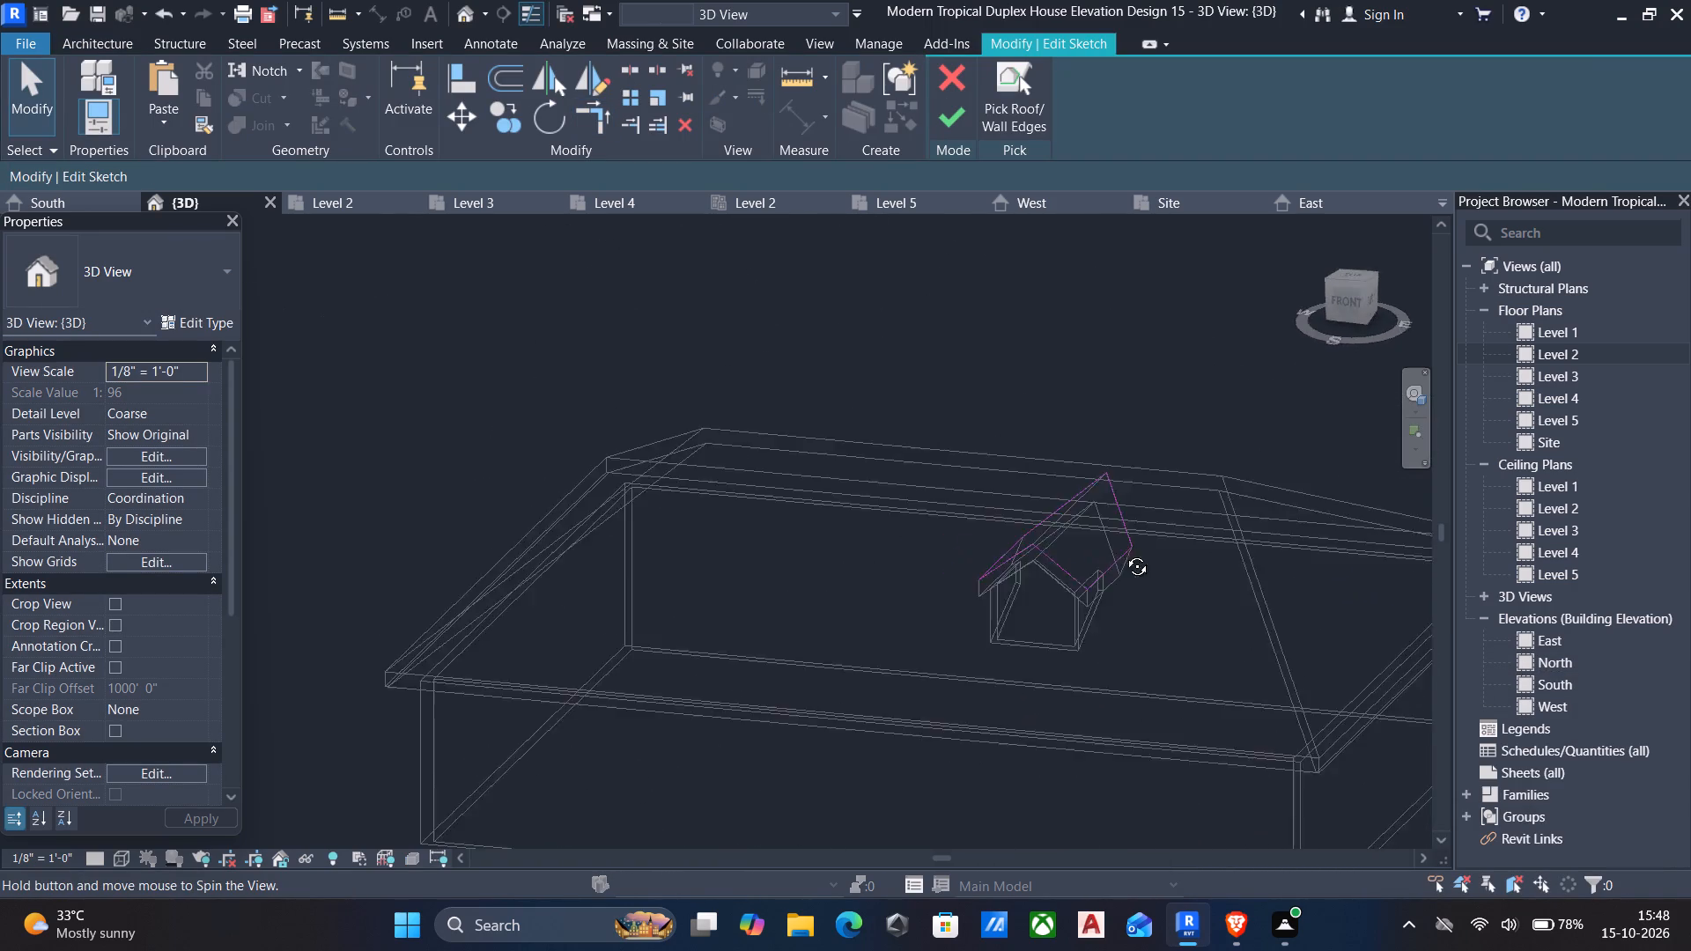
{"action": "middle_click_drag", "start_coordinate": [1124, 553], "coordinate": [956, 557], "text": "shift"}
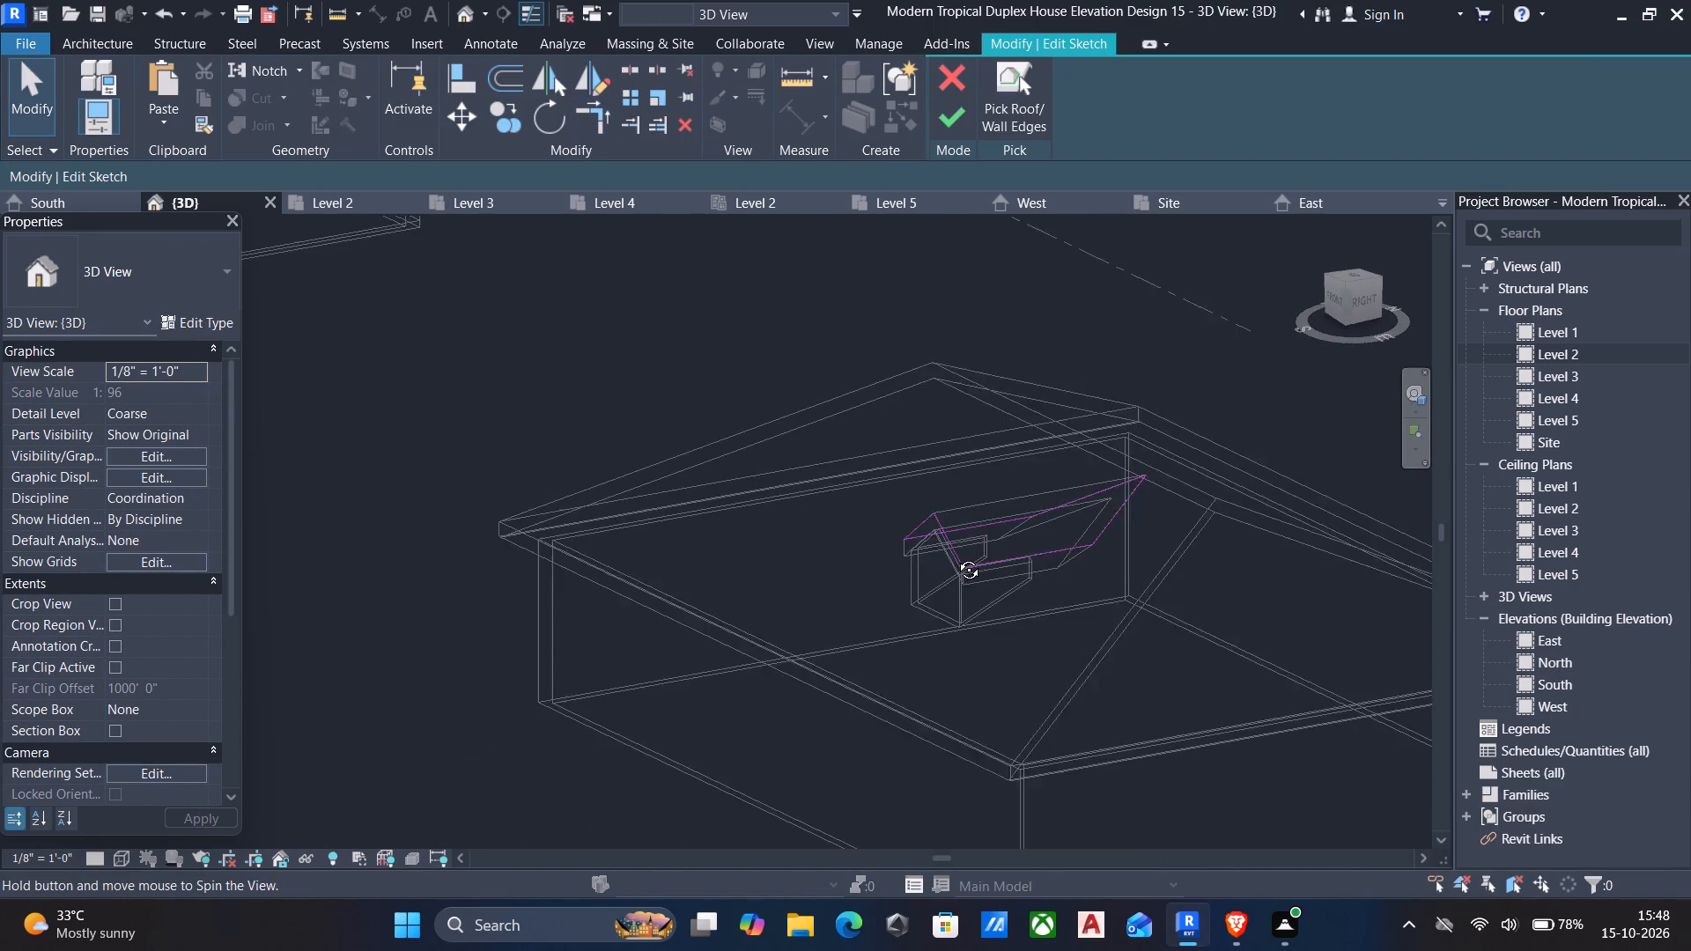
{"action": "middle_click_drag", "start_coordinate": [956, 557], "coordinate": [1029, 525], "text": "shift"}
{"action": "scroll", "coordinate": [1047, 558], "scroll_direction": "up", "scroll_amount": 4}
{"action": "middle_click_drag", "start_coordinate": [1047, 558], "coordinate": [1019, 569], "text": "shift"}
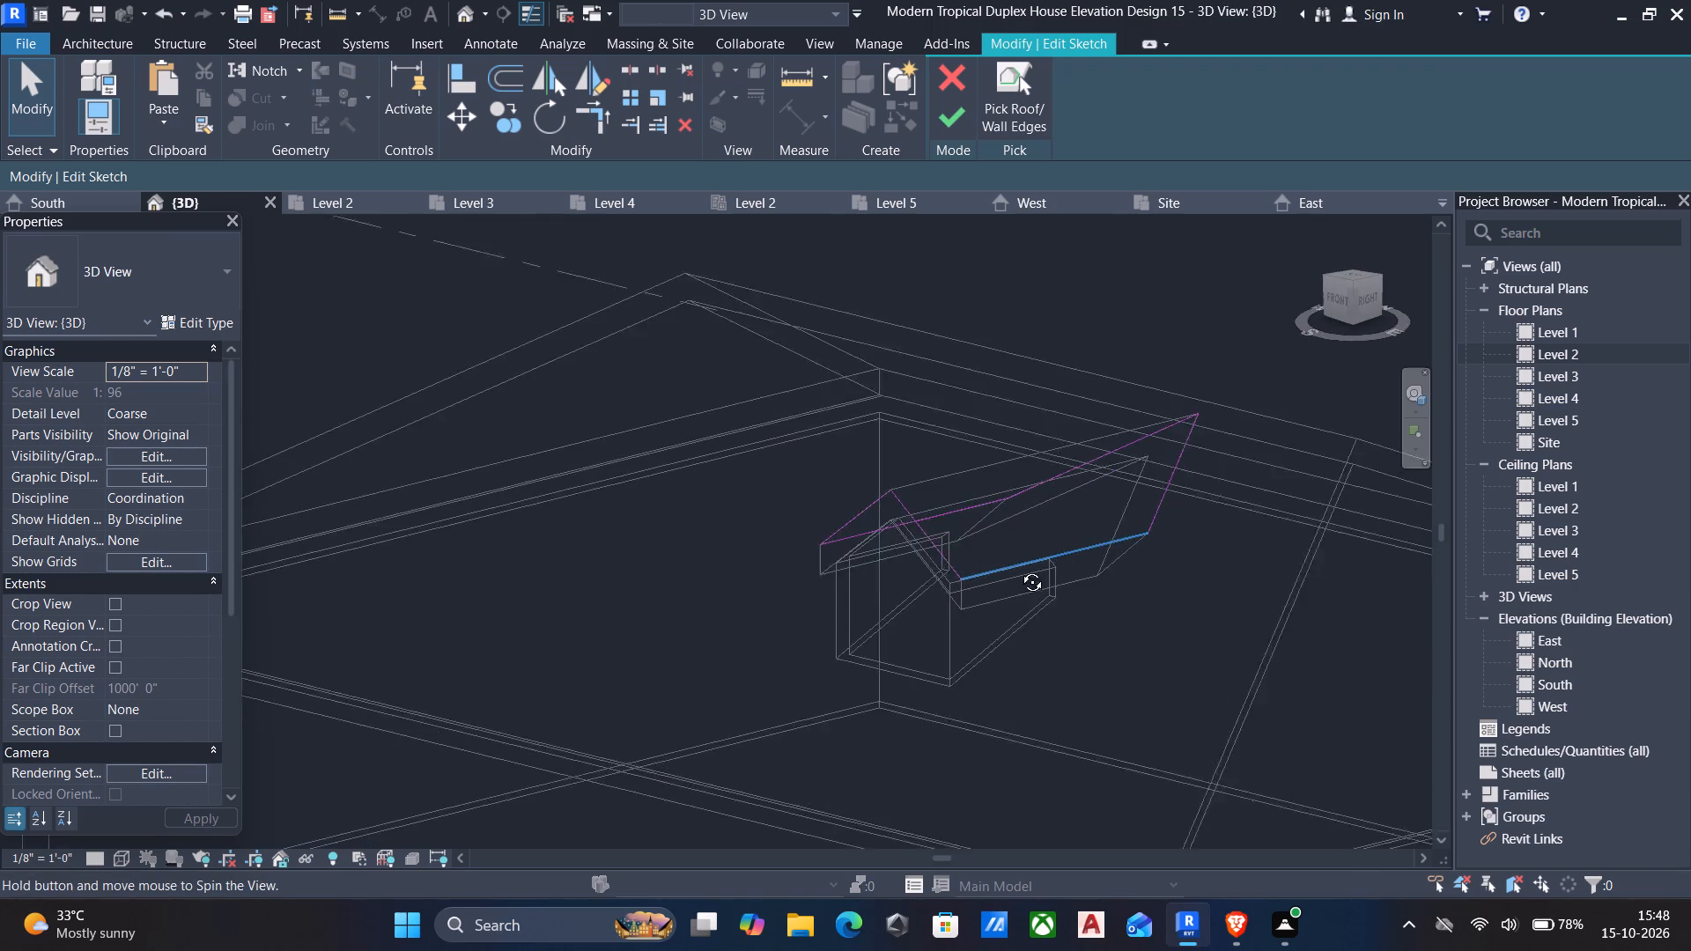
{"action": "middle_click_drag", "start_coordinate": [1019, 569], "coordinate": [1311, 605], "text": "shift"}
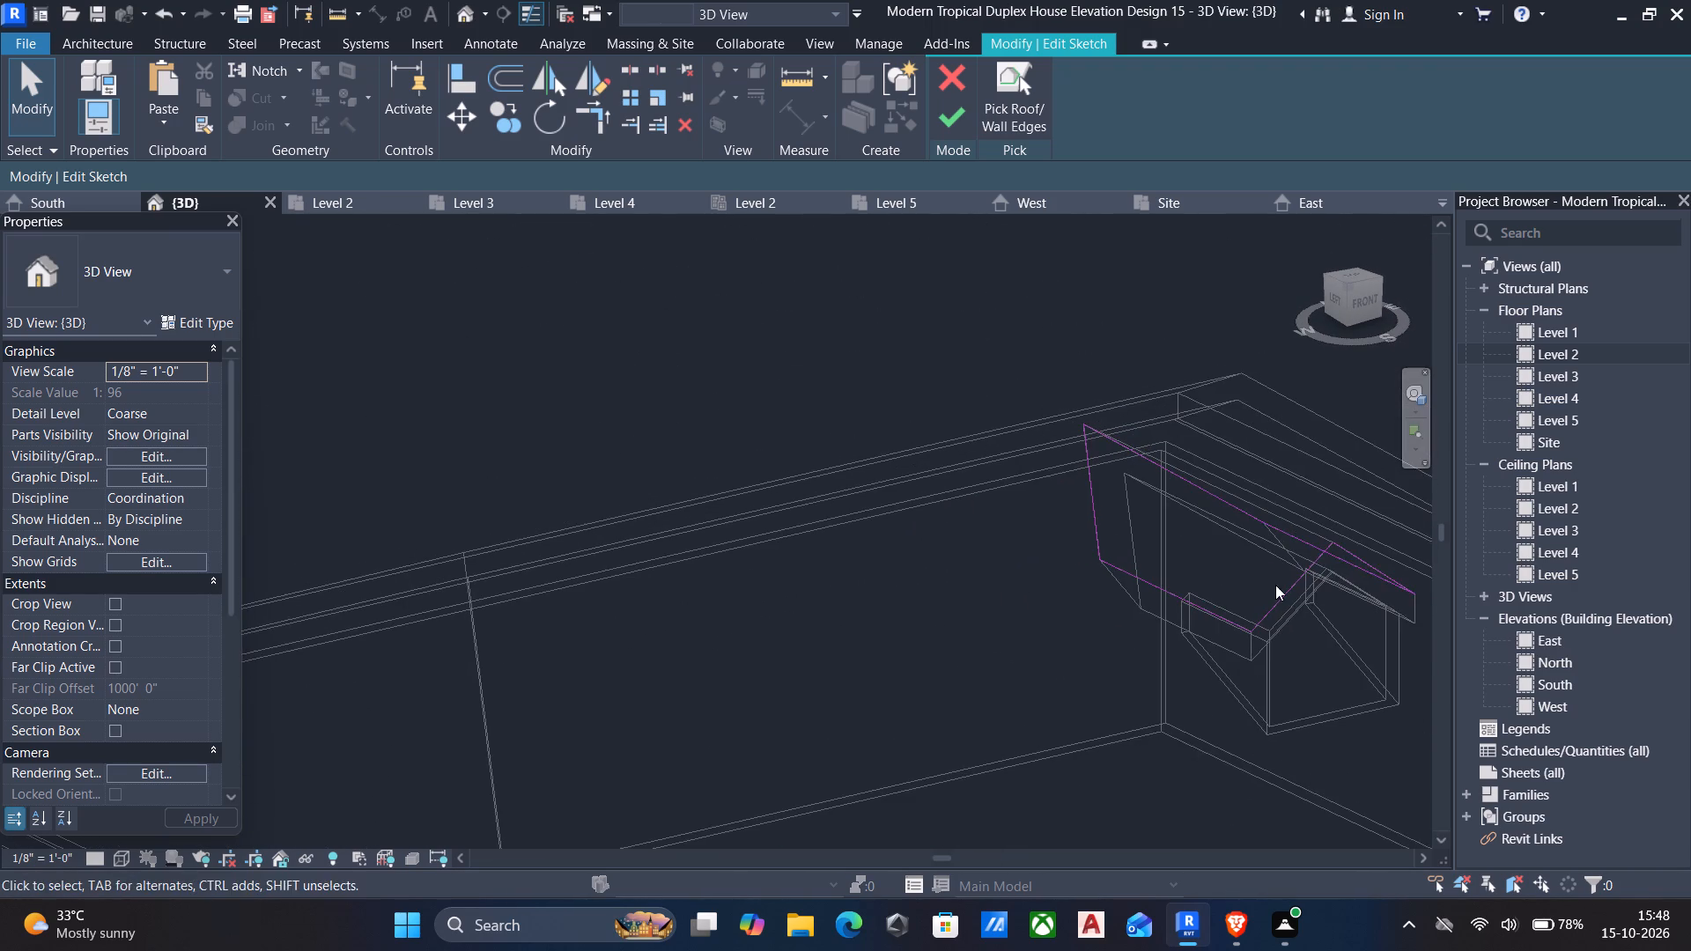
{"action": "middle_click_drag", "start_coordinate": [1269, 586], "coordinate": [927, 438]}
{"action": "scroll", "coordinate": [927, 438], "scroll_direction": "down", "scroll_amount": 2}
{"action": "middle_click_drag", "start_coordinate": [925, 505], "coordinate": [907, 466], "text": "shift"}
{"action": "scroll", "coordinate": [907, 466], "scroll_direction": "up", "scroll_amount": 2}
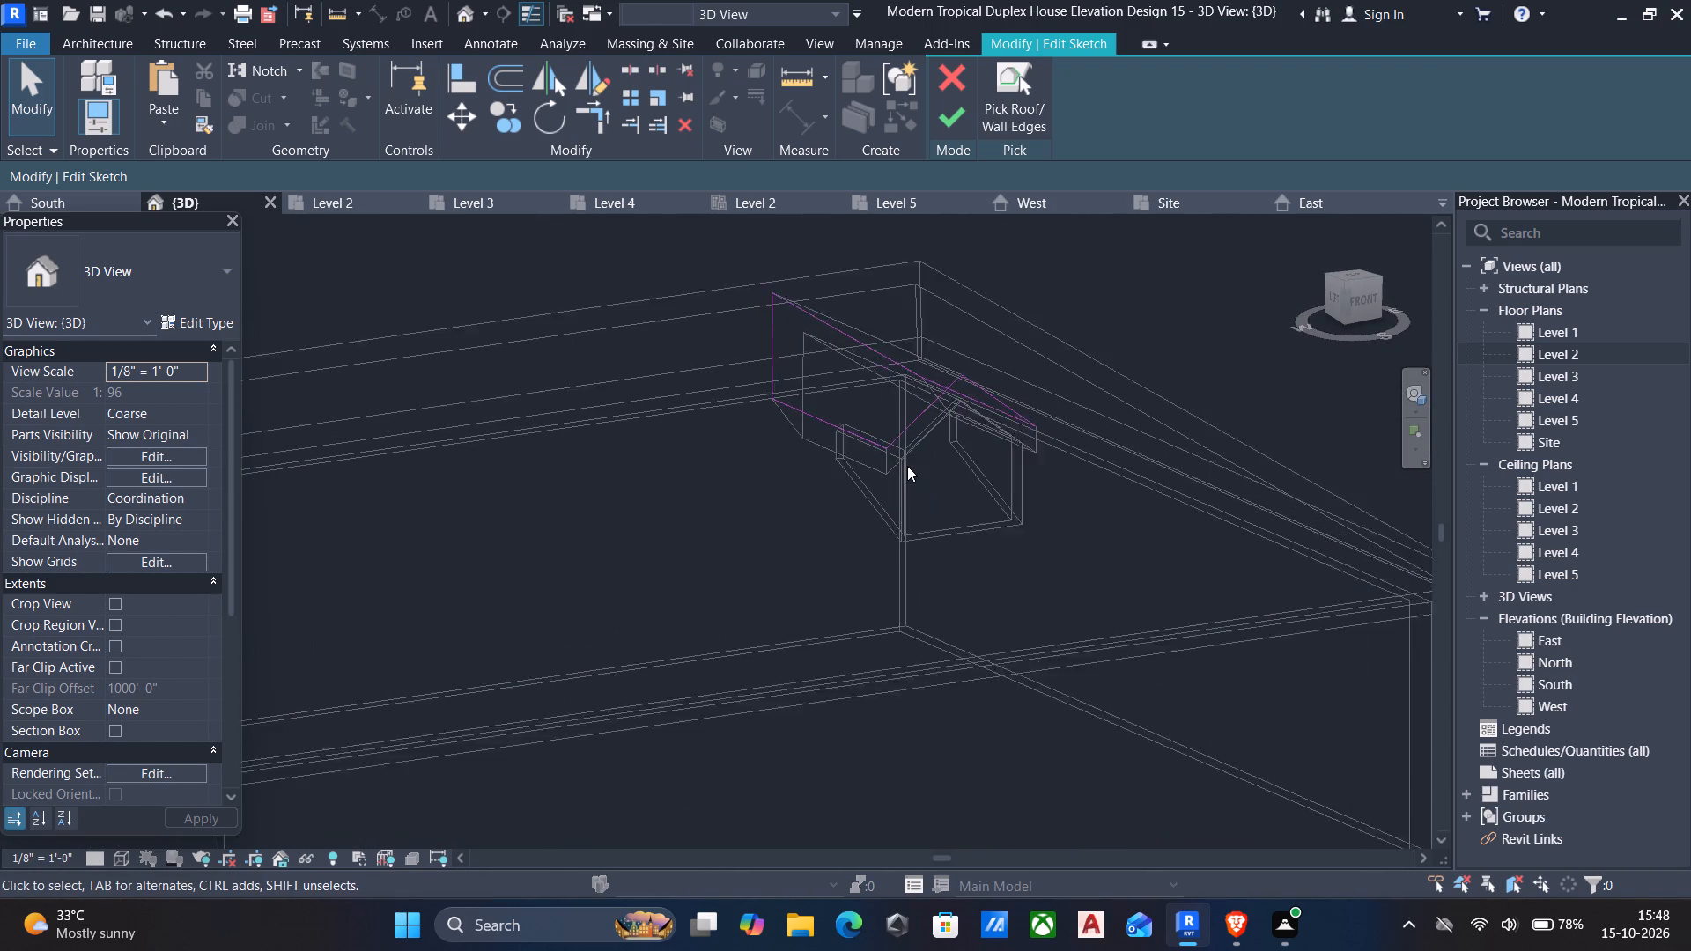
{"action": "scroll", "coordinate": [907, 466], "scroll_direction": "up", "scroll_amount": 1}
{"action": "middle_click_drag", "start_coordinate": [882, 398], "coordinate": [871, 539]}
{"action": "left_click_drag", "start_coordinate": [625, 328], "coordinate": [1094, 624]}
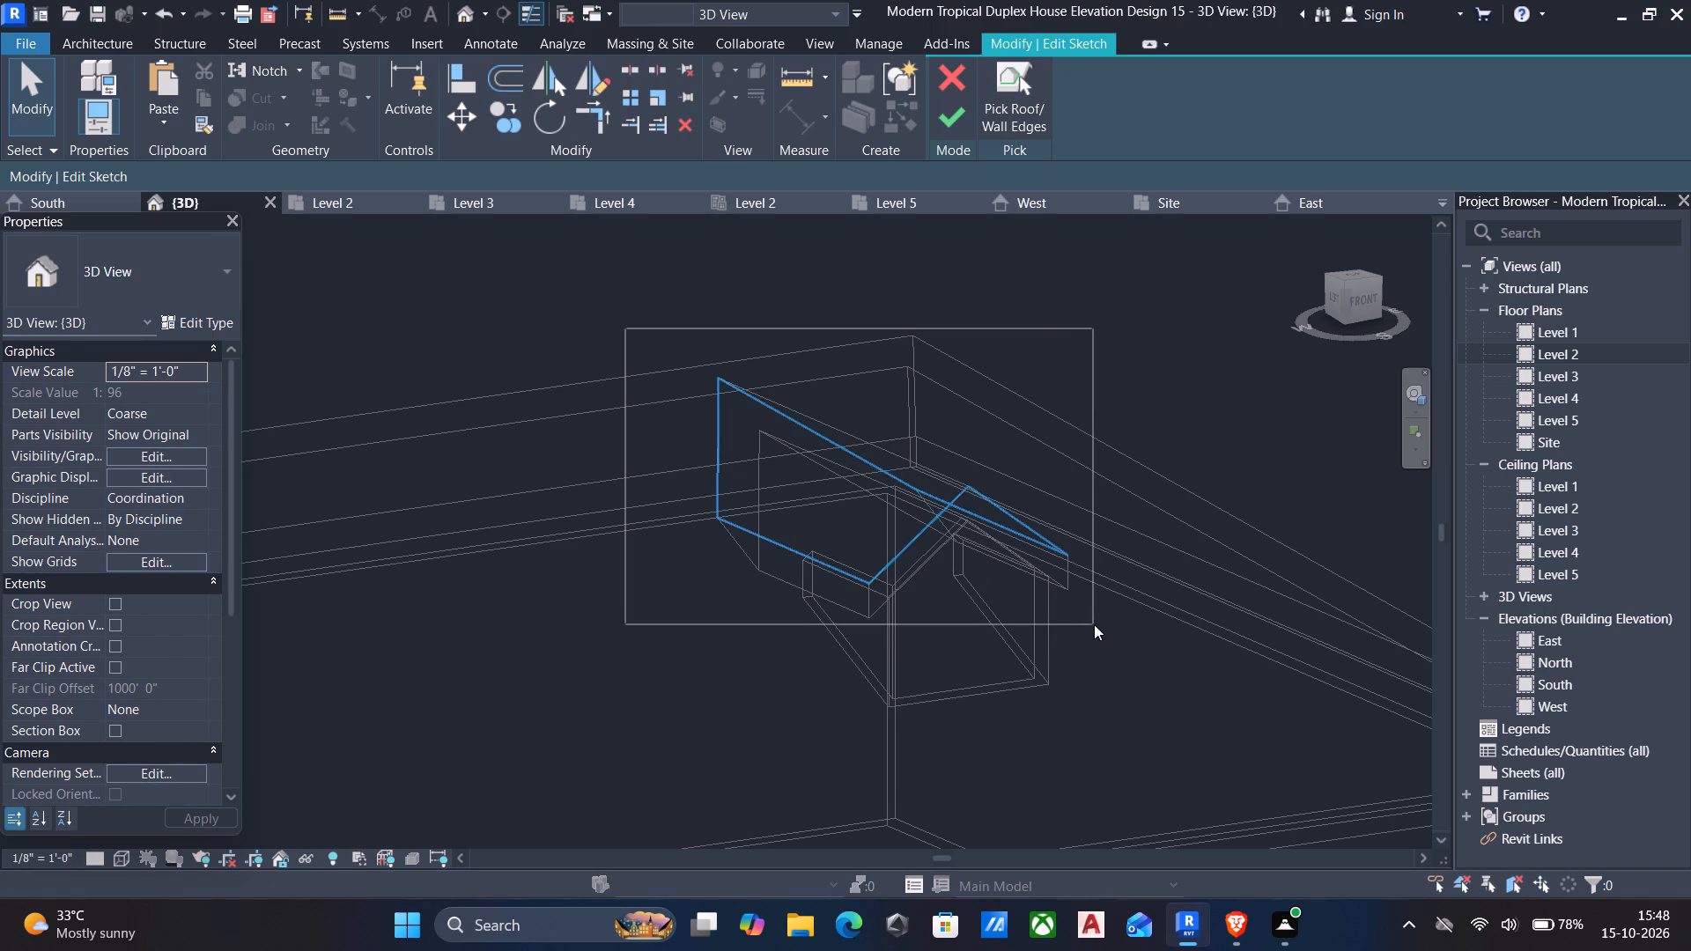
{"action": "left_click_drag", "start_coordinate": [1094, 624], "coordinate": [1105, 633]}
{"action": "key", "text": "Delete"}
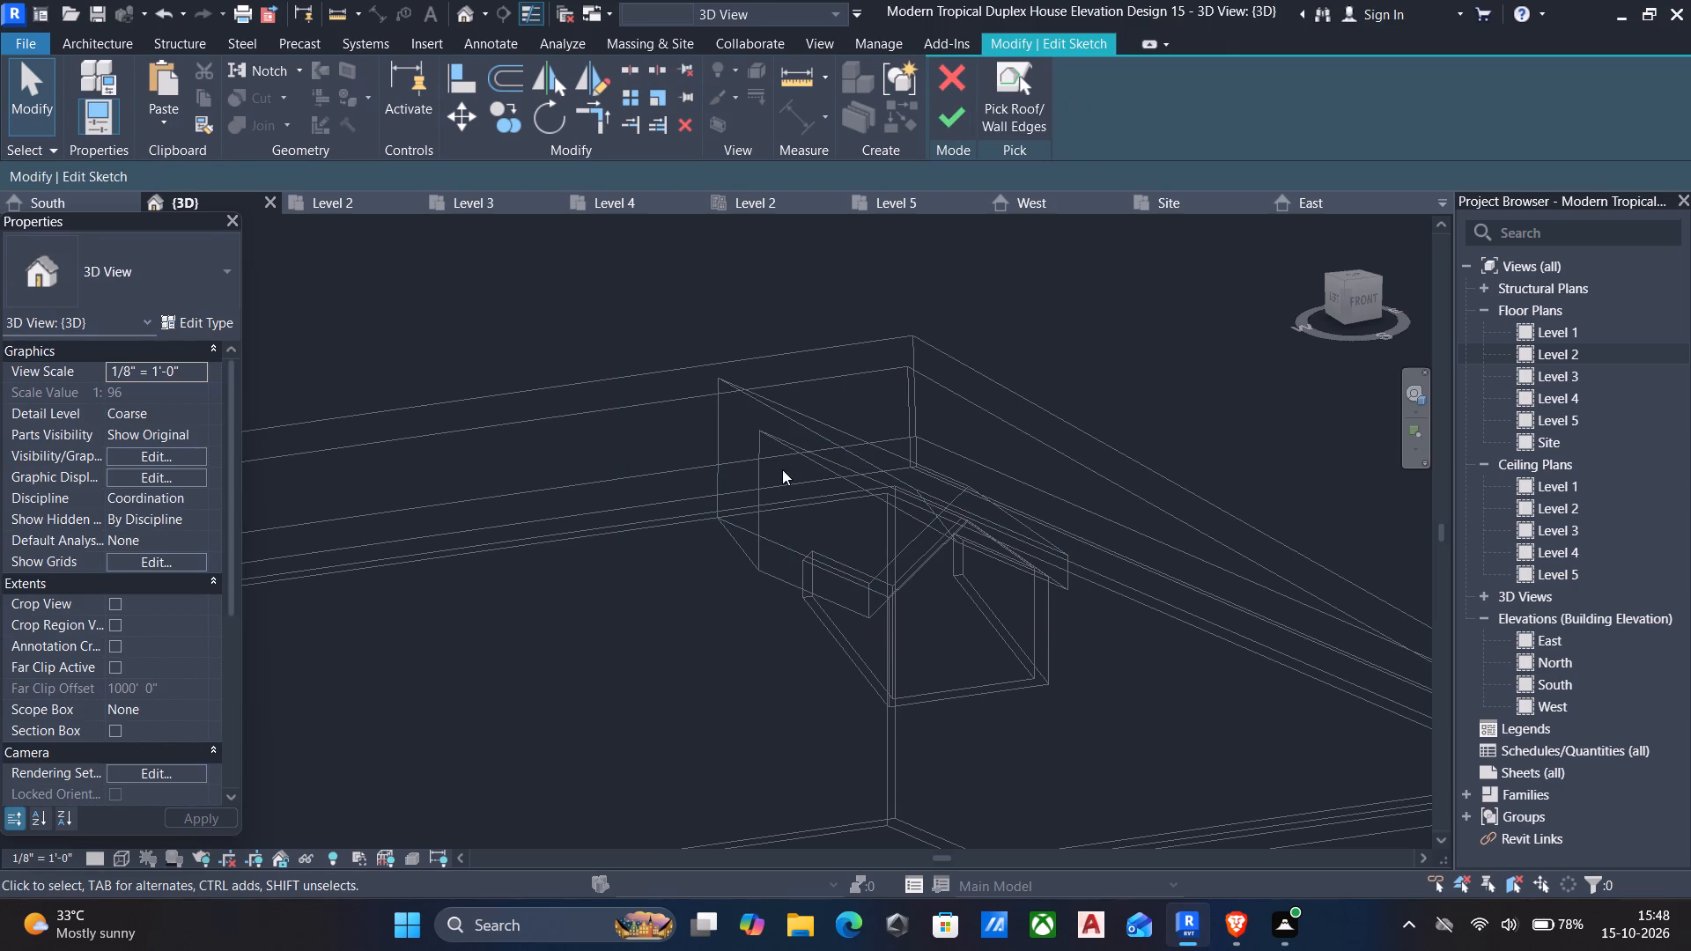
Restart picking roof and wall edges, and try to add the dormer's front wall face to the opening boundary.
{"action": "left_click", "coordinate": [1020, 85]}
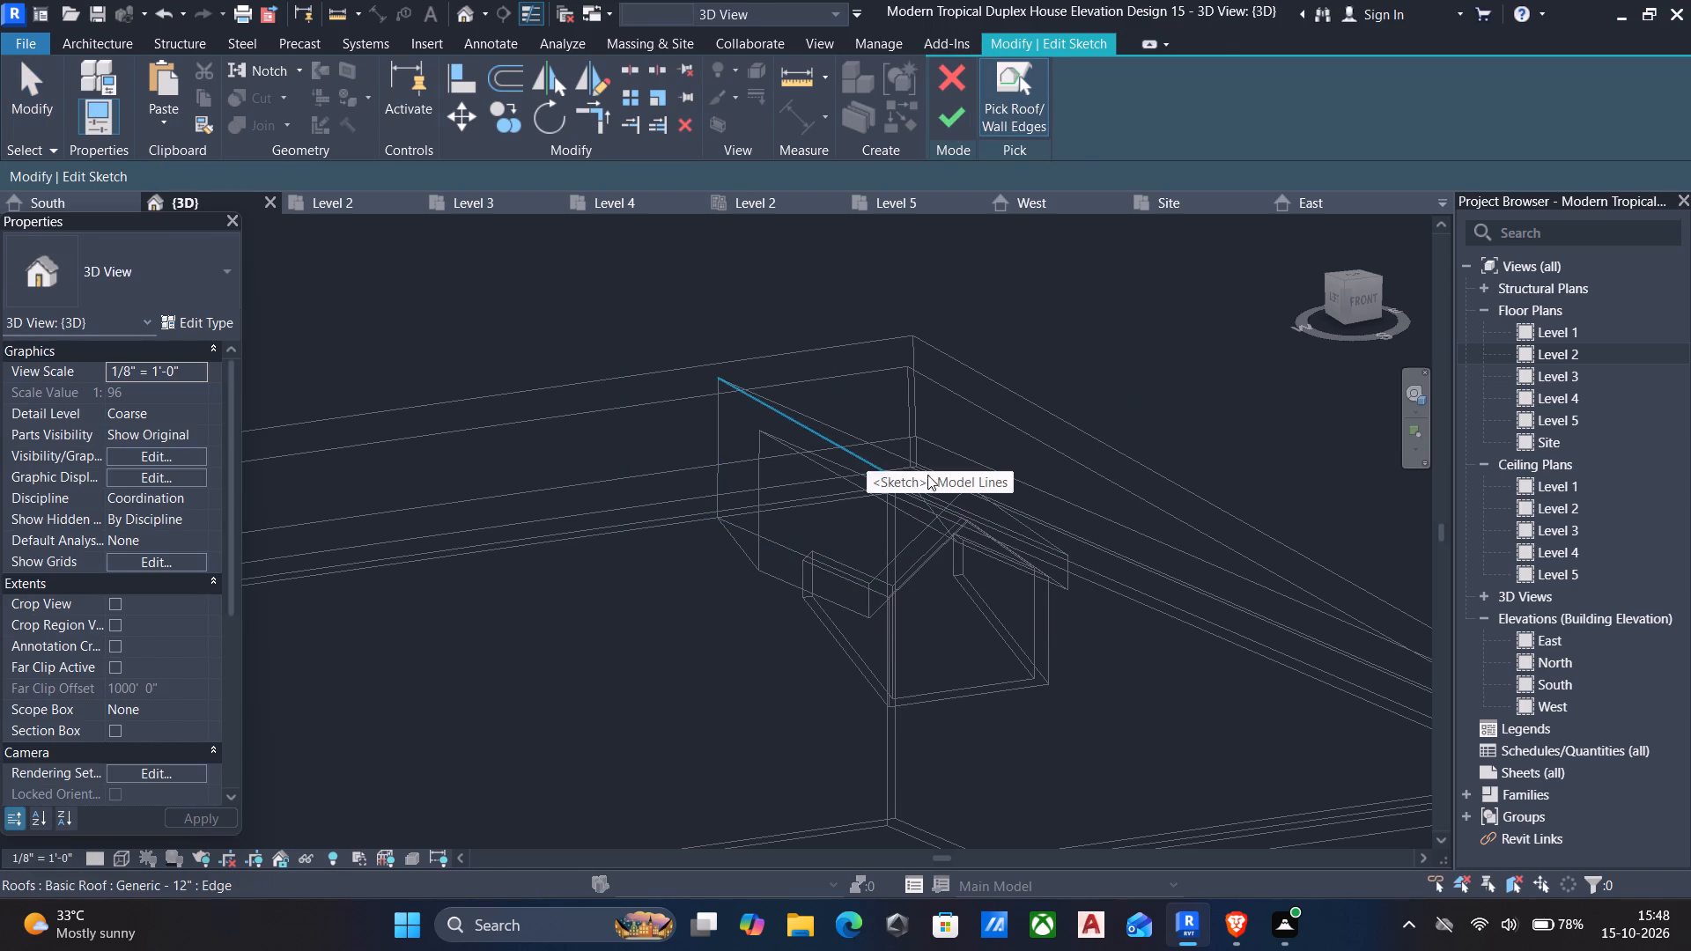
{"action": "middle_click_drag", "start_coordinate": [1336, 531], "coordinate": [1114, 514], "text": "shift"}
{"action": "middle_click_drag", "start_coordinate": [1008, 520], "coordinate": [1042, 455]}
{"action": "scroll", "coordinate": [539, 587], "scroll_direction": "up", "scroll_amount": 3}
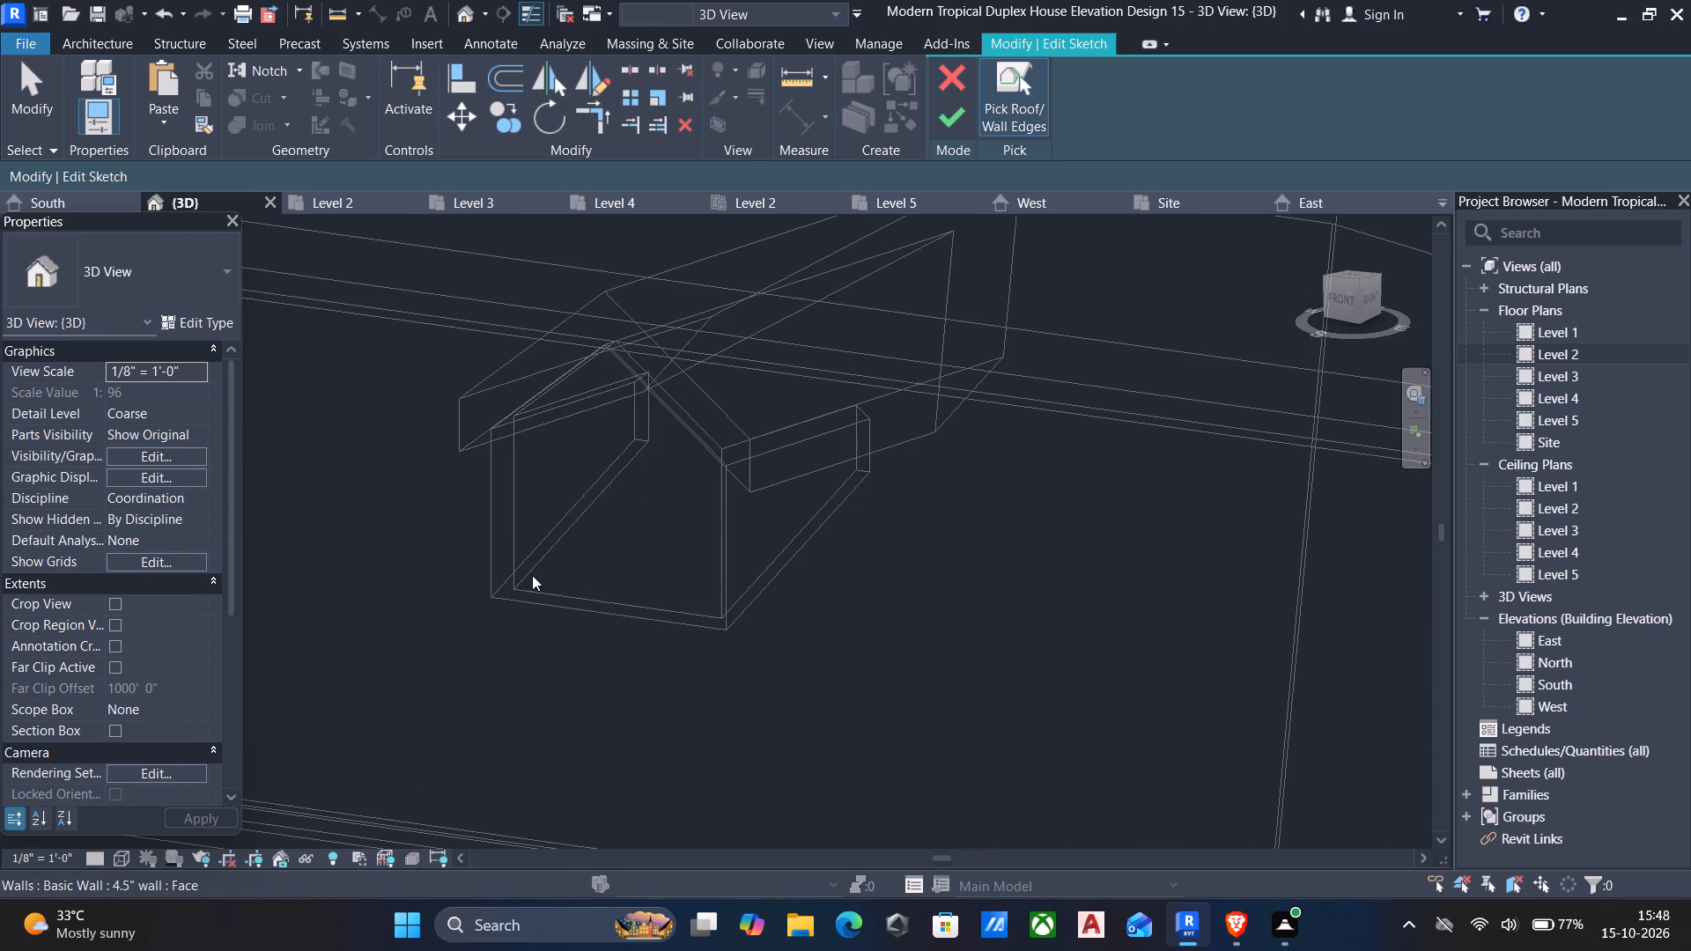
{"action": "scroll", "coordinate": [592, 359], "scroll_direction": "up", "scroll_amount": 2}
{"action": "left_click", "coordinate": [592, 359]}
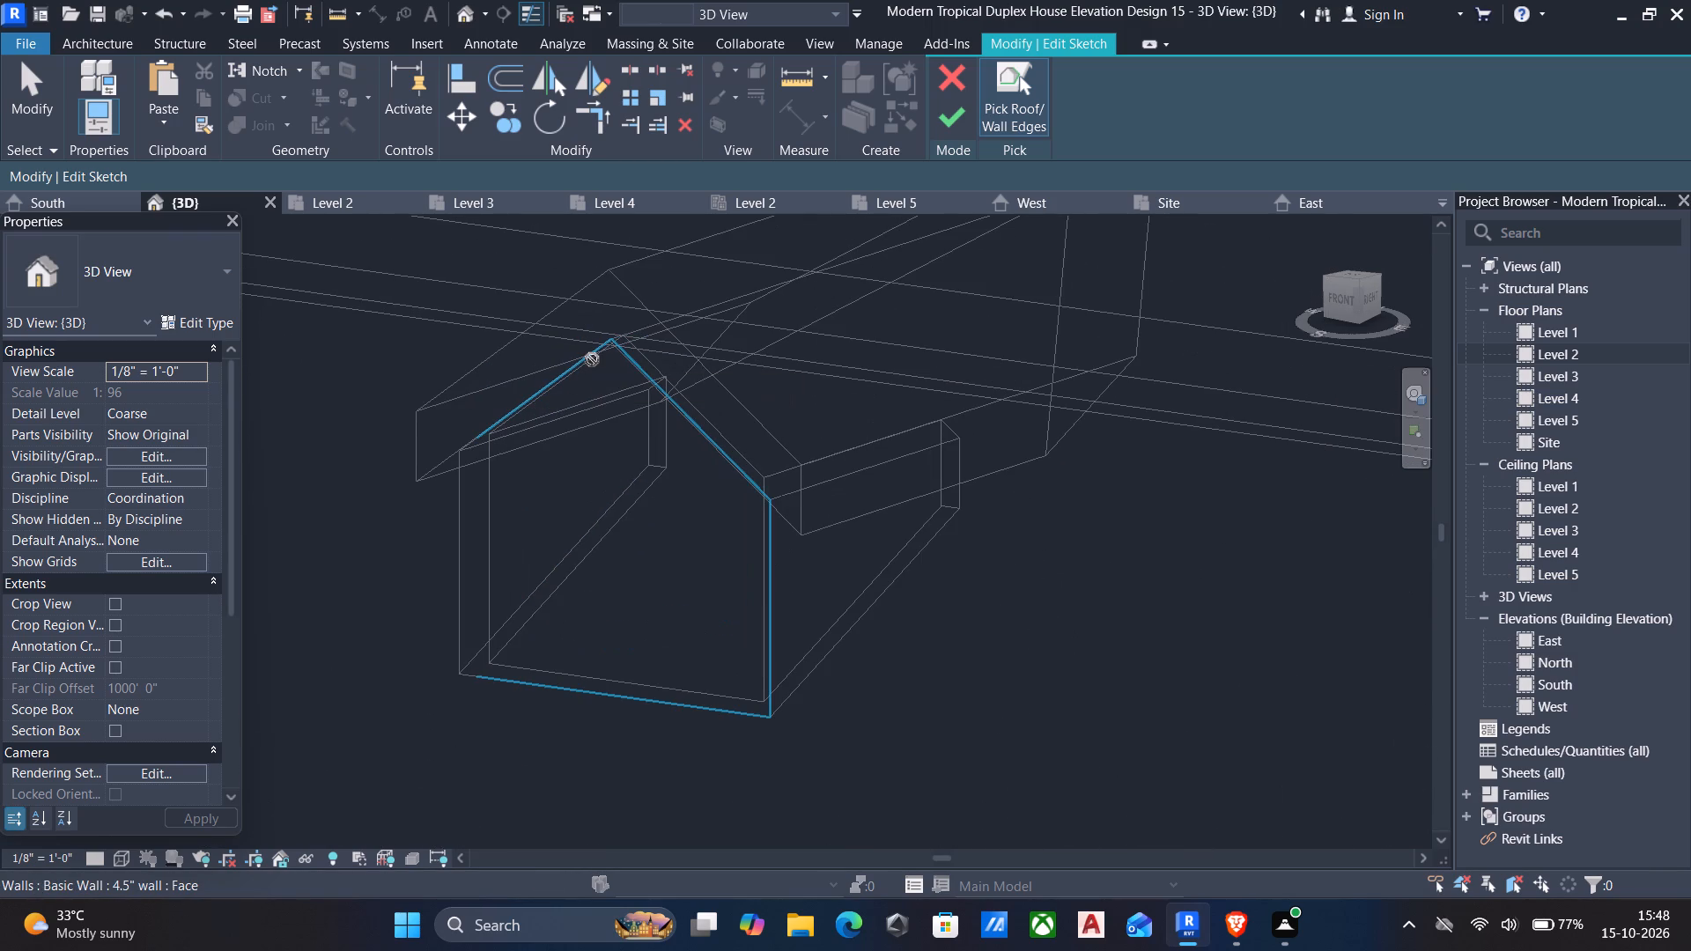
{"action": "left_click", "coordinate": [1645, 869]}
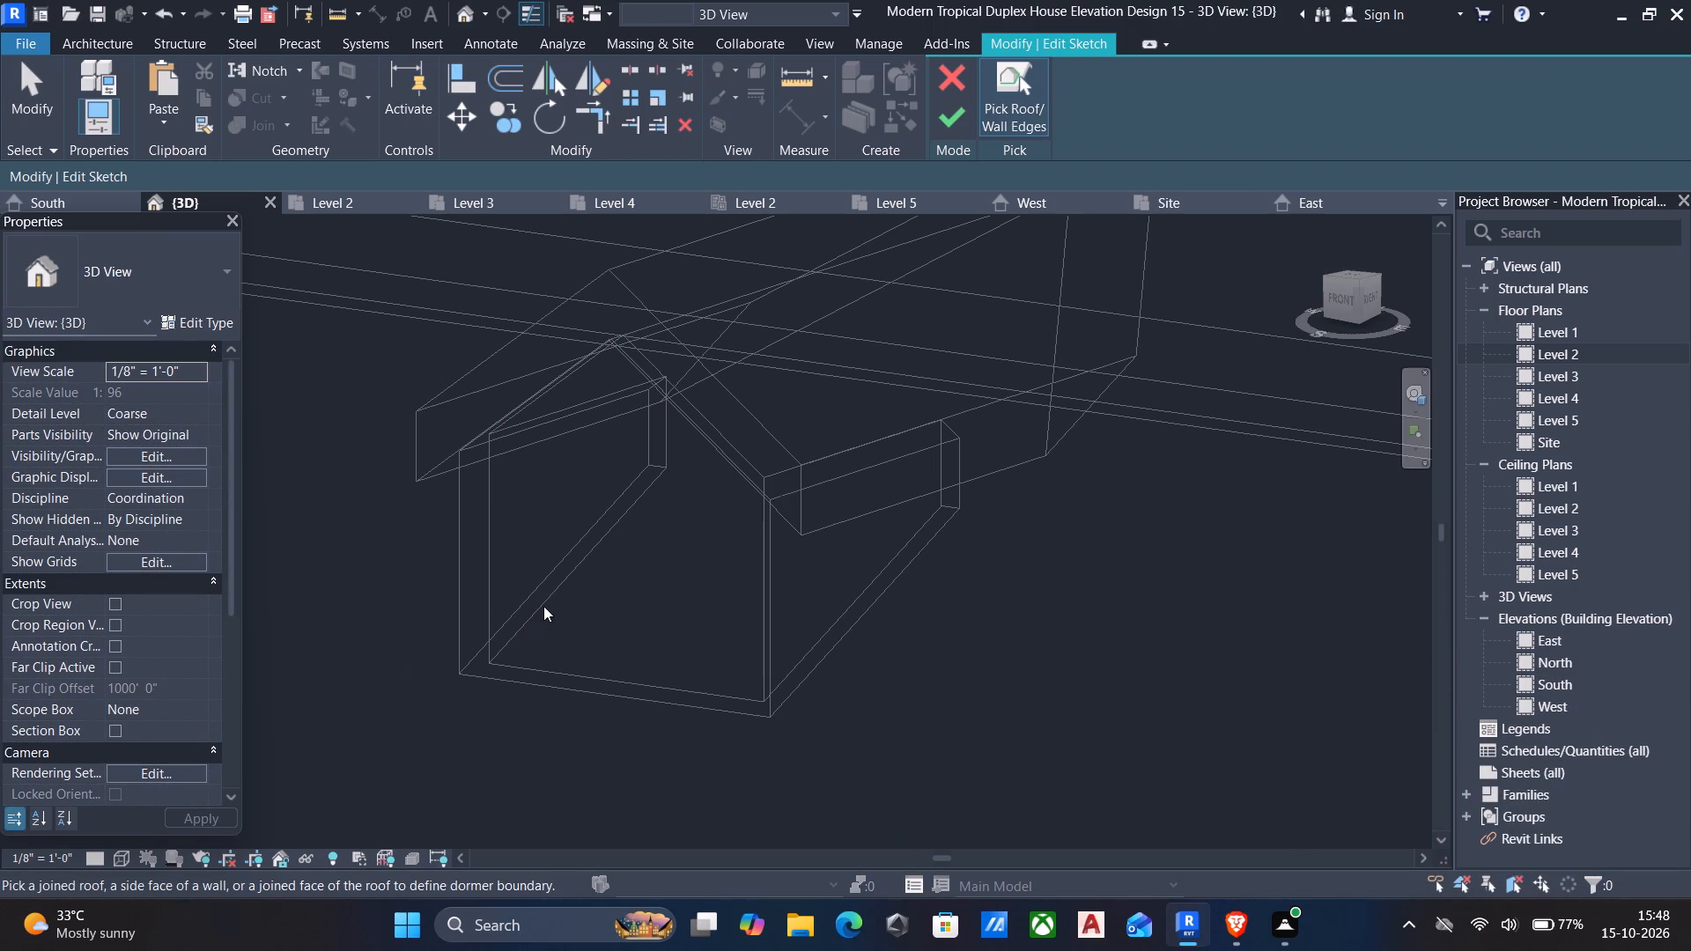
Pick both side eave edges and both sloping rear edges of the small gable roof as dormer opening boundary lines.
{"action": "middle_click_drag", "start_coordinate": [544, 606], "coordinate": [554, 712]}
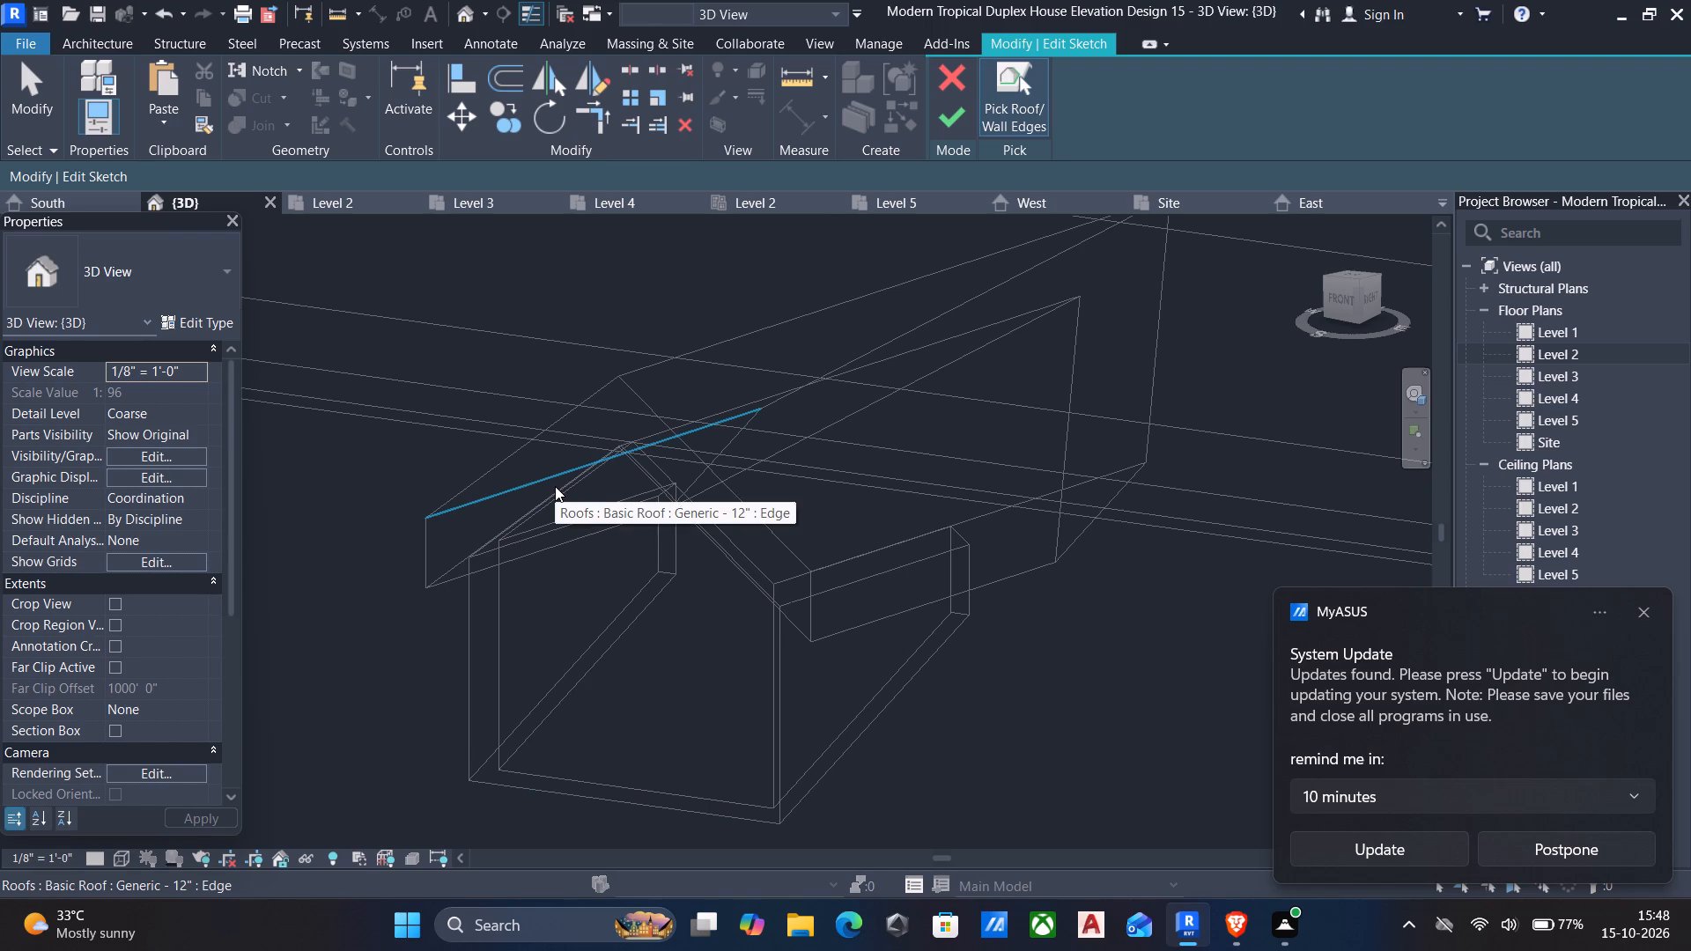
{"action": "scroll", "coordinate": [555, 486], "scroll_direction": "down", "scroll_amount": 4}
{"action": "middle_click_drag", "start_coordinate": [554, 487], "coordinate": [577, 586], "text": "shift"}
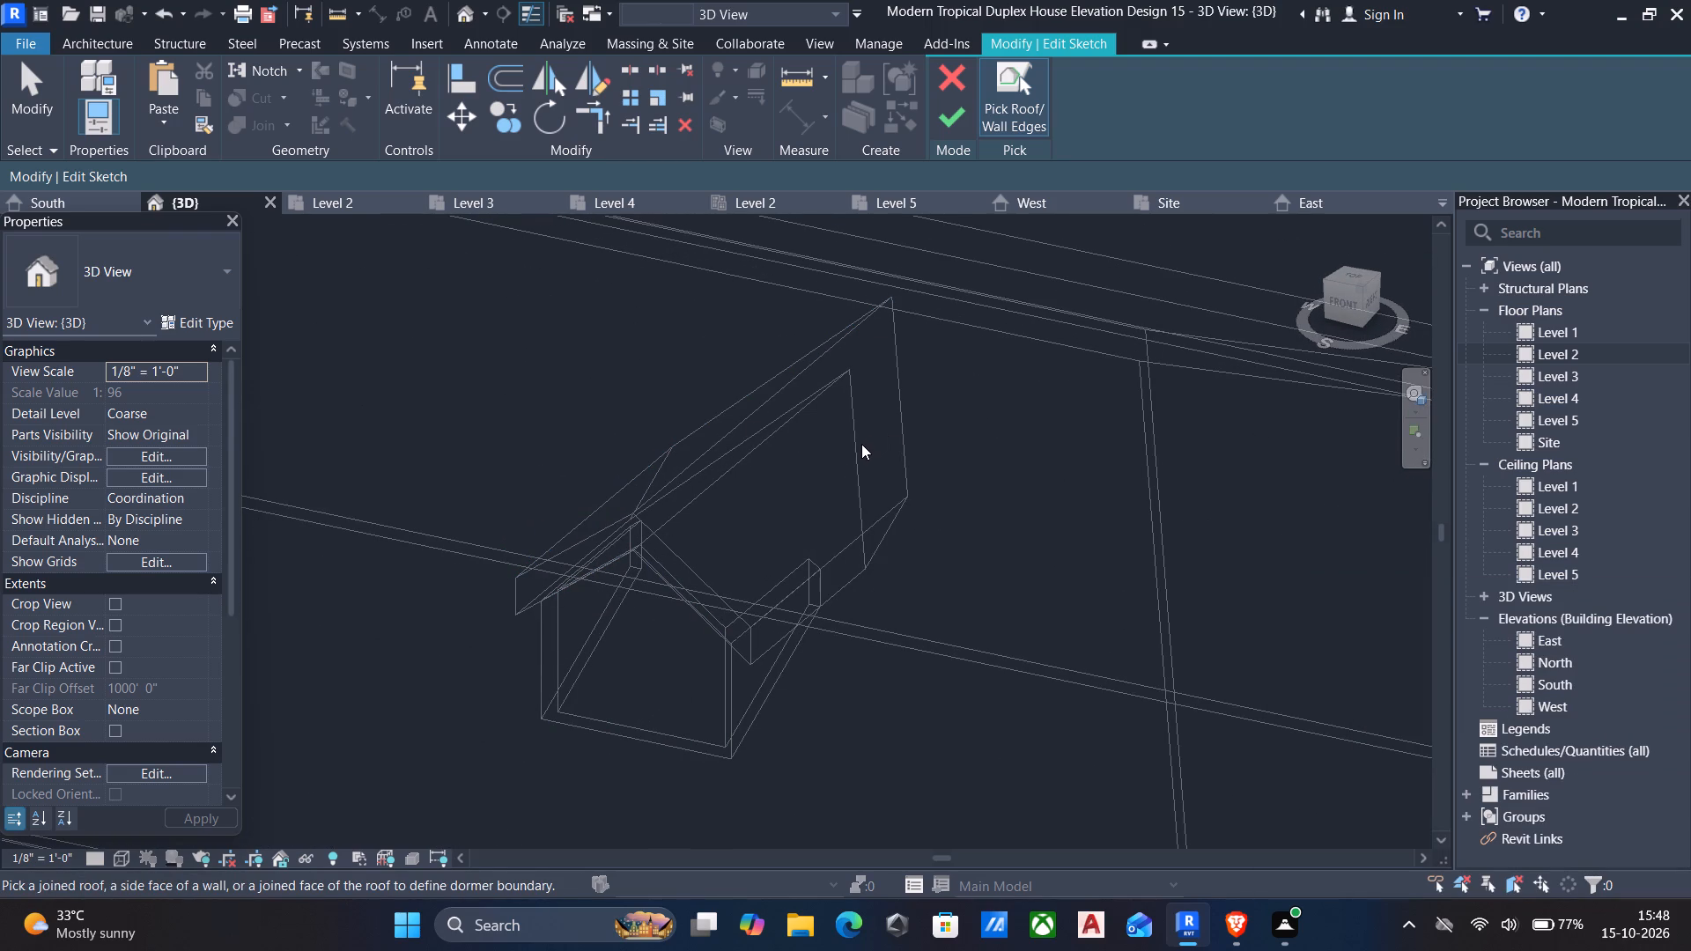
{"action": "left_click", "coordinate": [849, 549]}
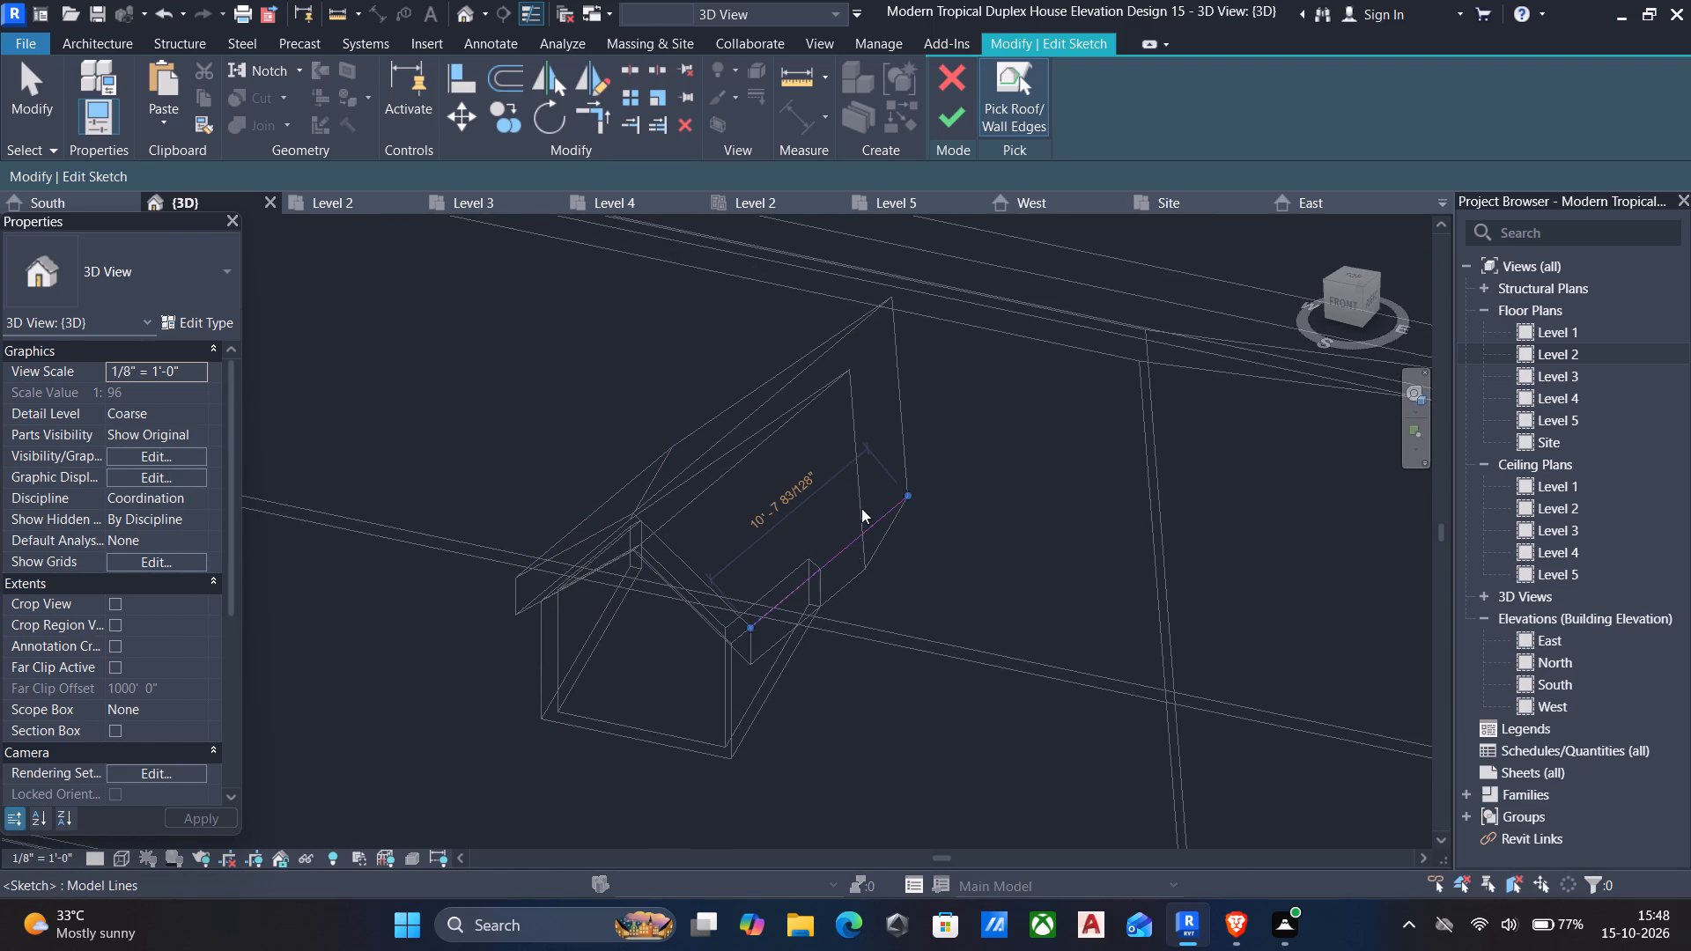
{"action": "left_click", "coordinate": [895, 435]}
{"action": "scroll", "coordinate": [732, 432], "scroll_direction": "down", "scroll_amount": 3}
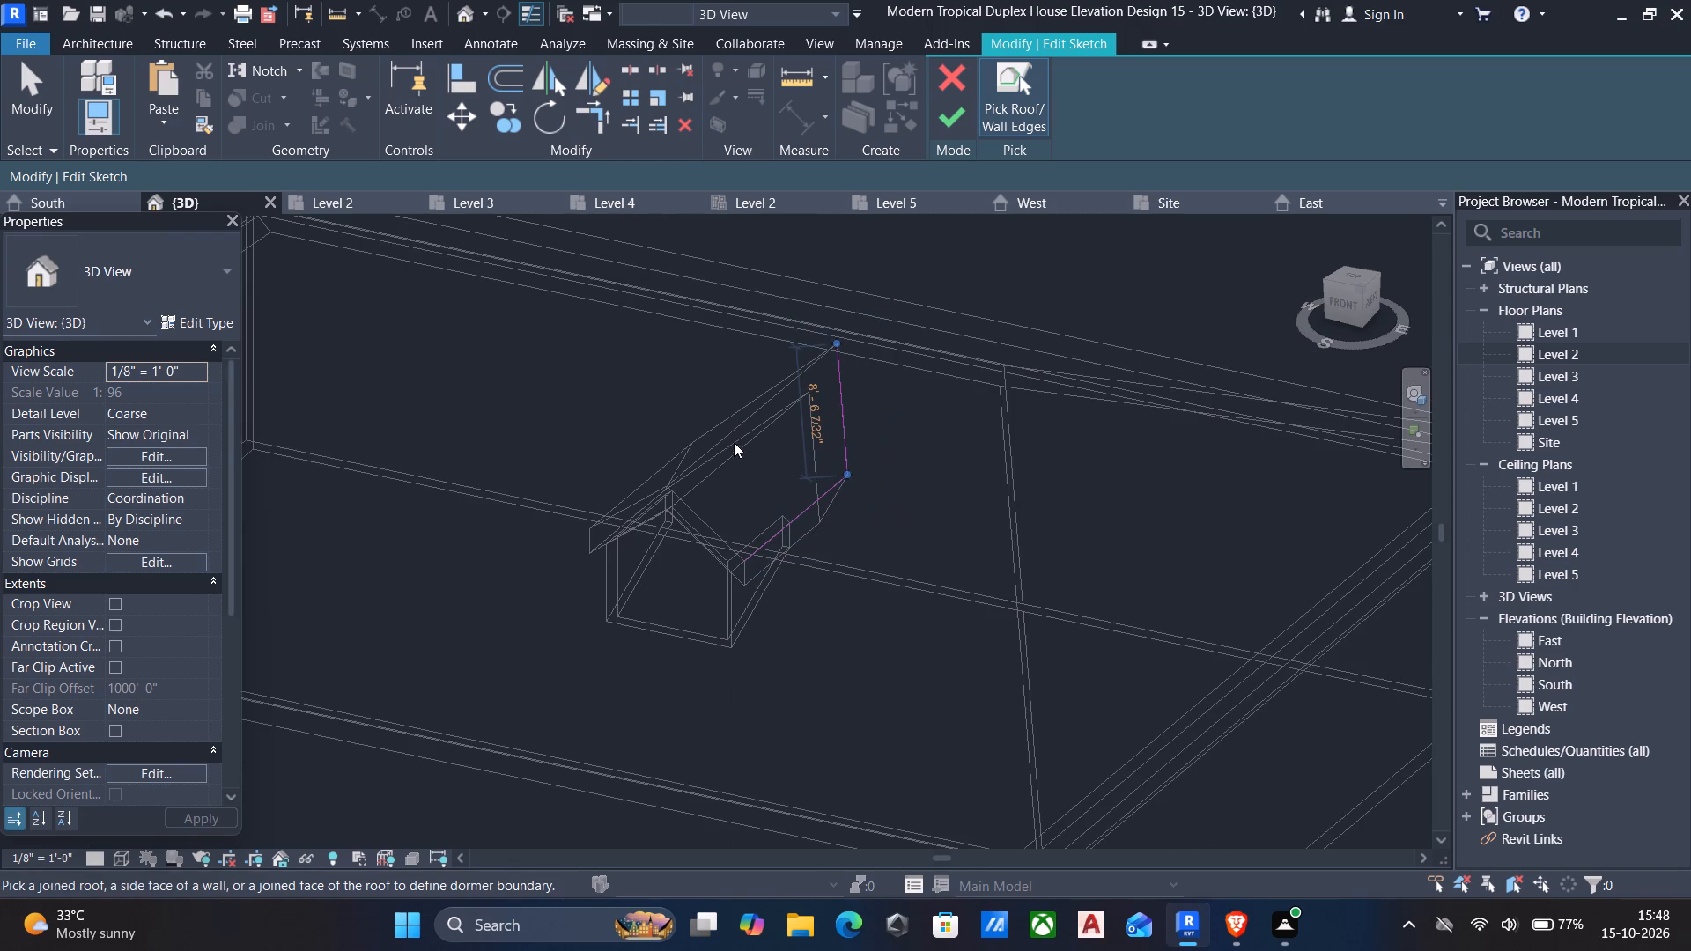
{"action": "middle_click_drag", "start_coordinate": [735, 448], "coordinate": [919, 601], "text": "shift"}
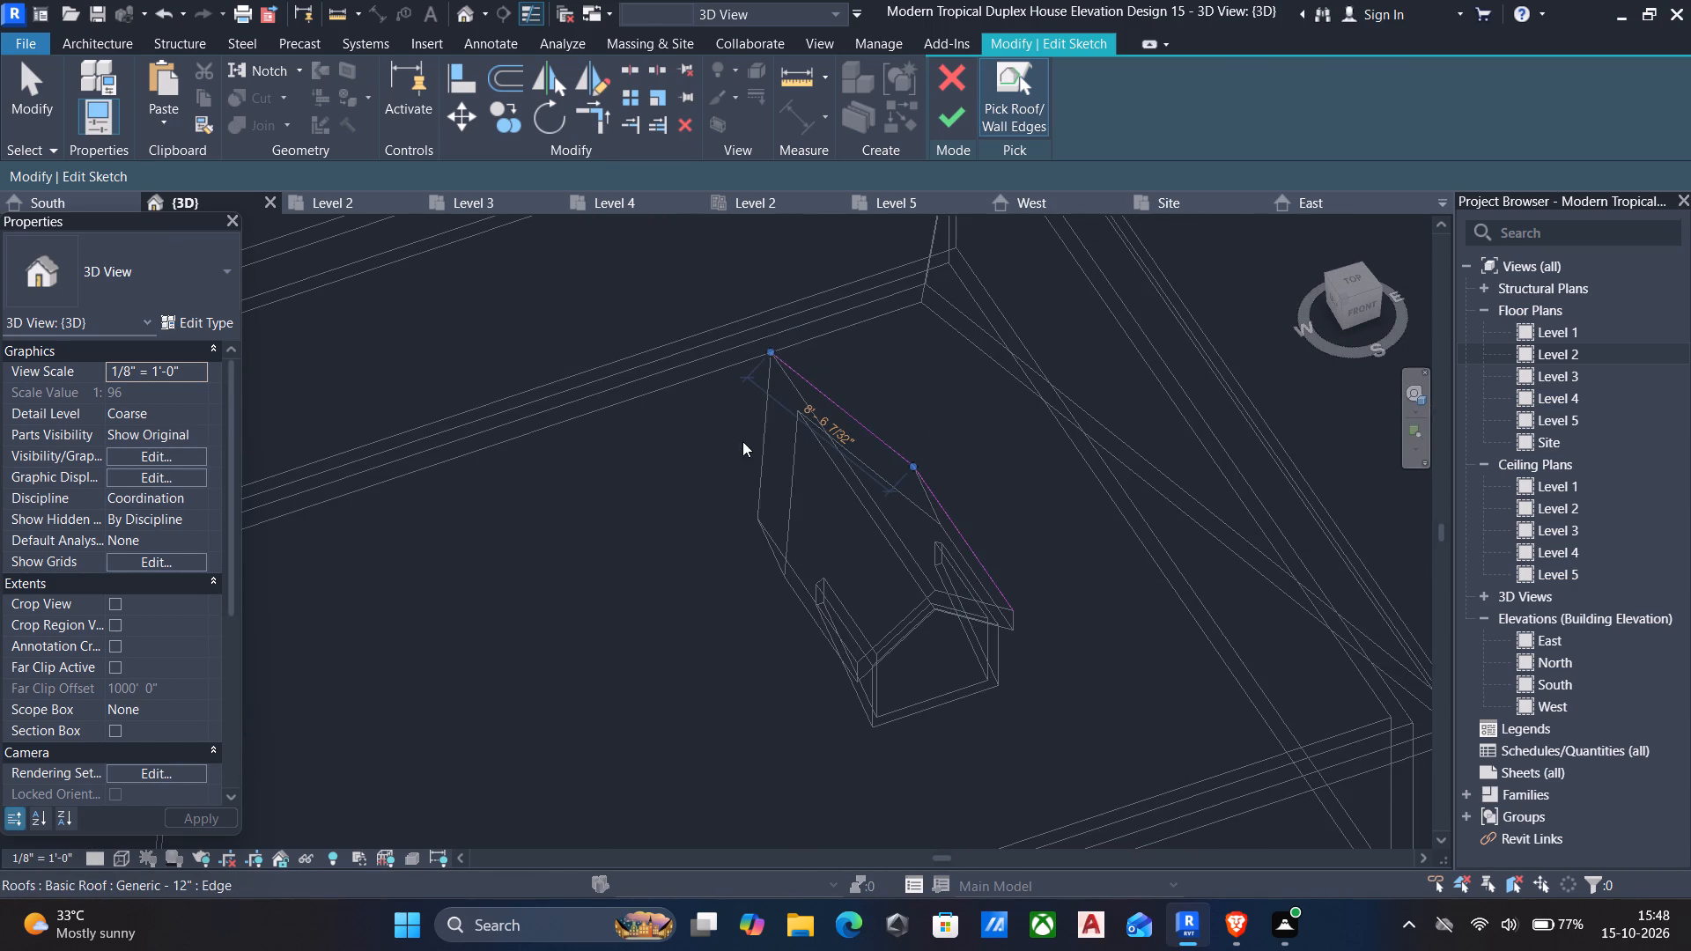
{"action": "left_click", "coordinate": [766, 462]}
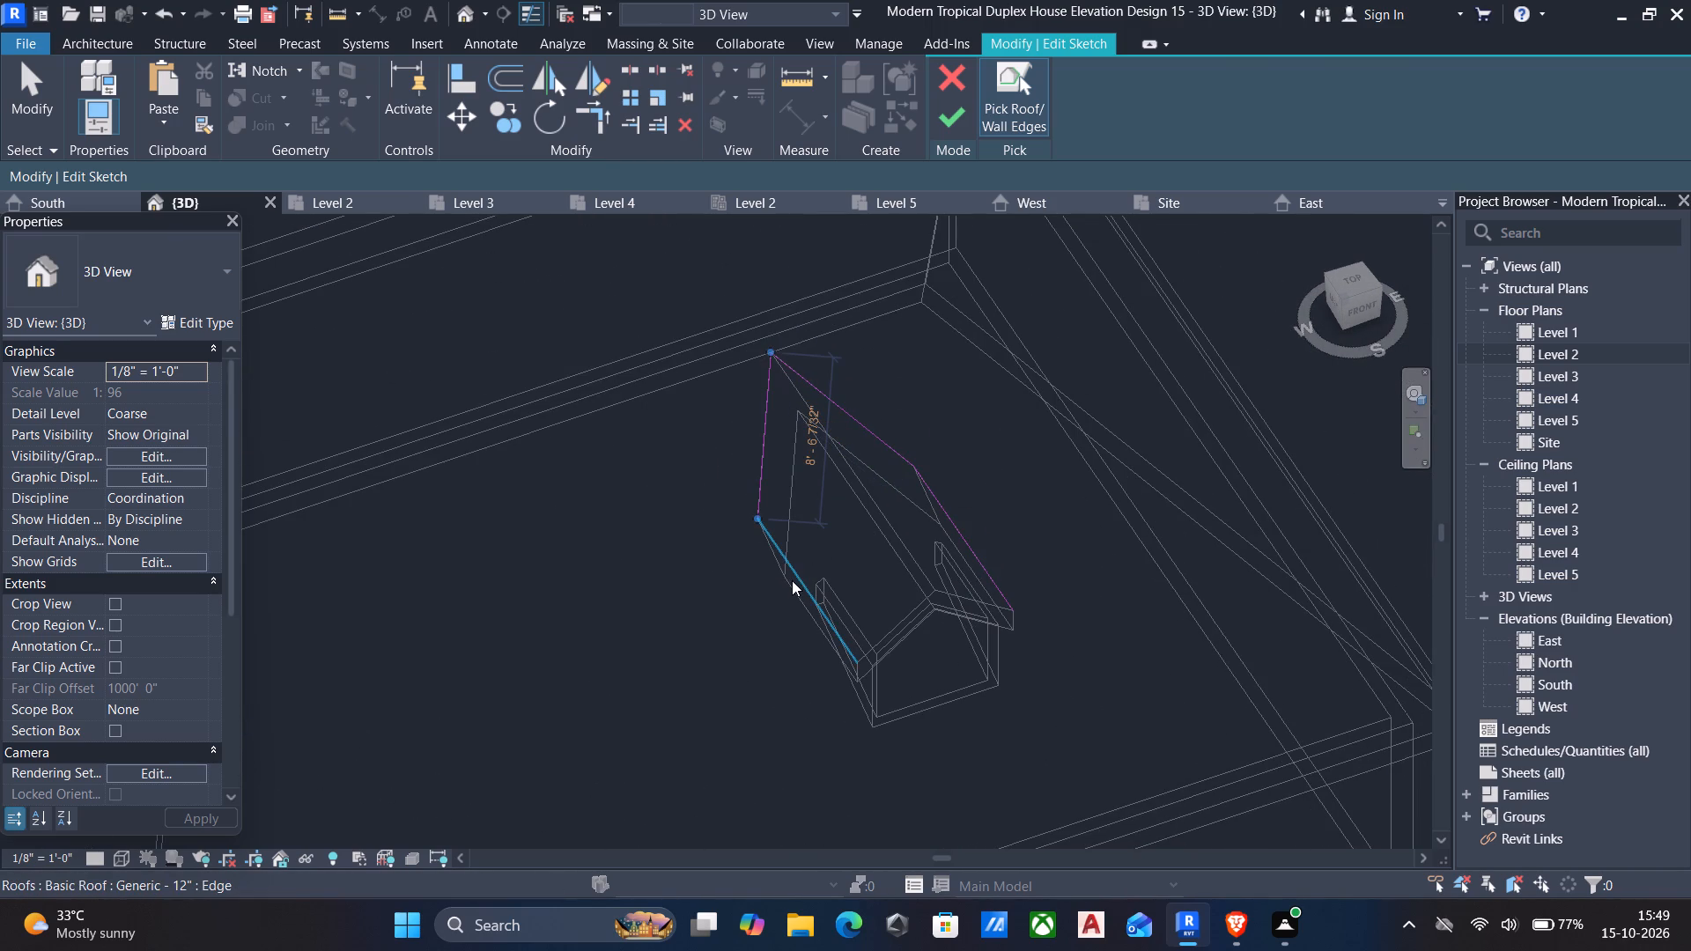
{"action": "left_click", "coordinate": [794, 579]}
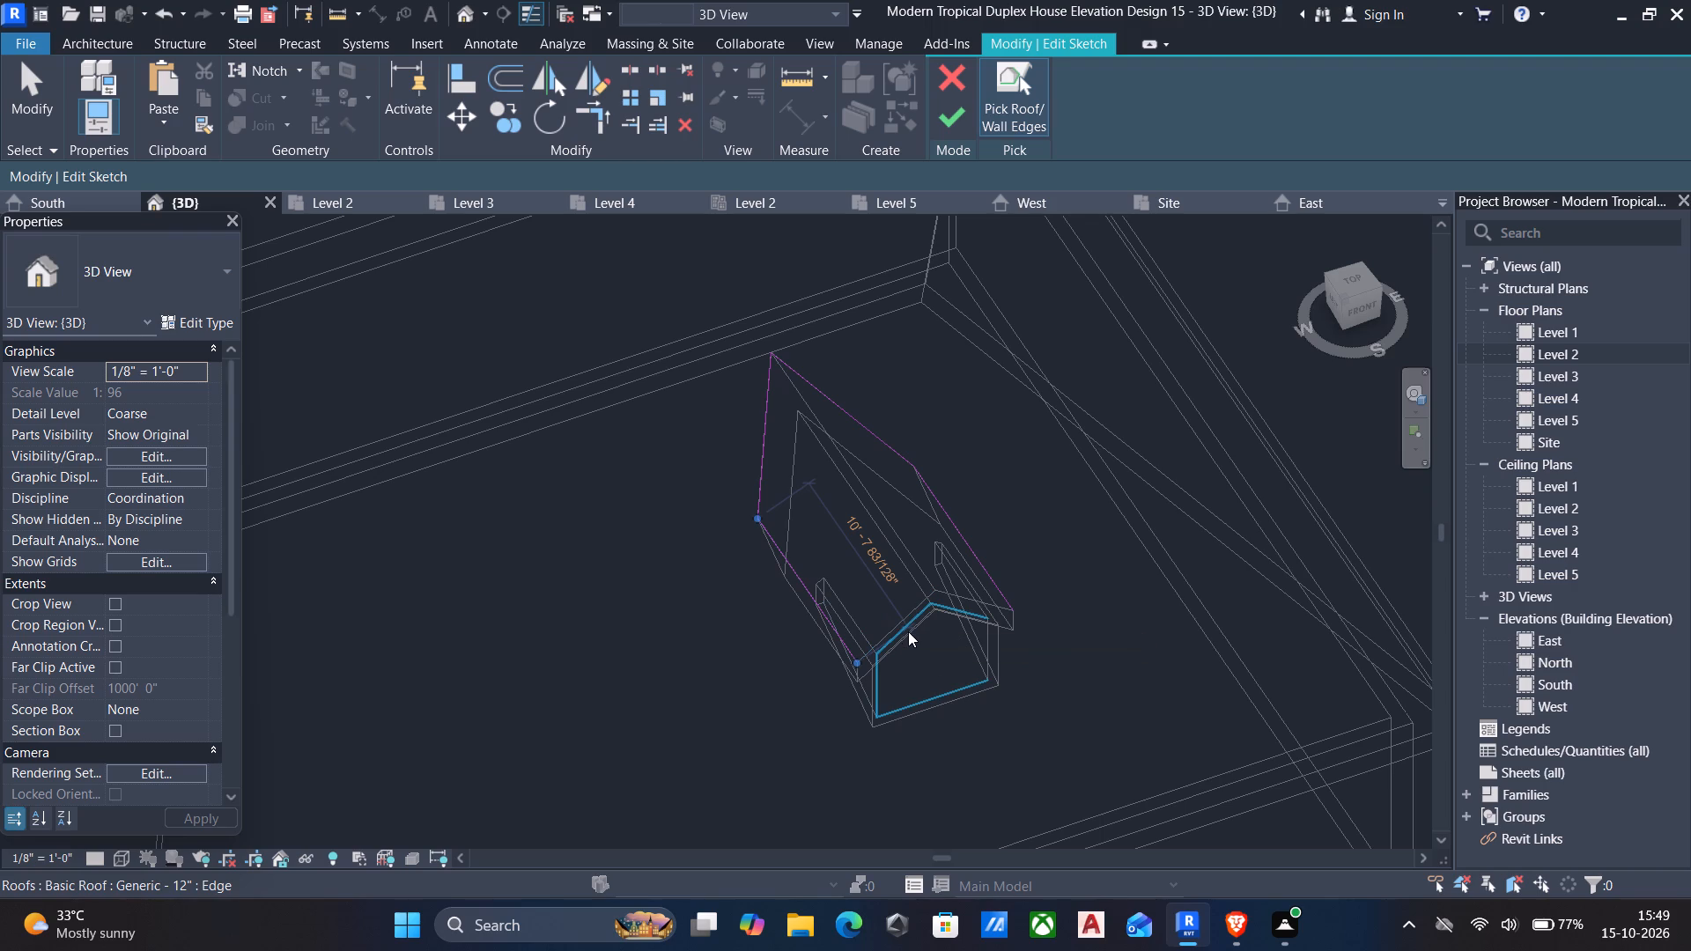
Close the dormer opening boundary with the two sloping front edges of the small gable roof.
{"action": "left_click", "coordinate": [908, 631]}
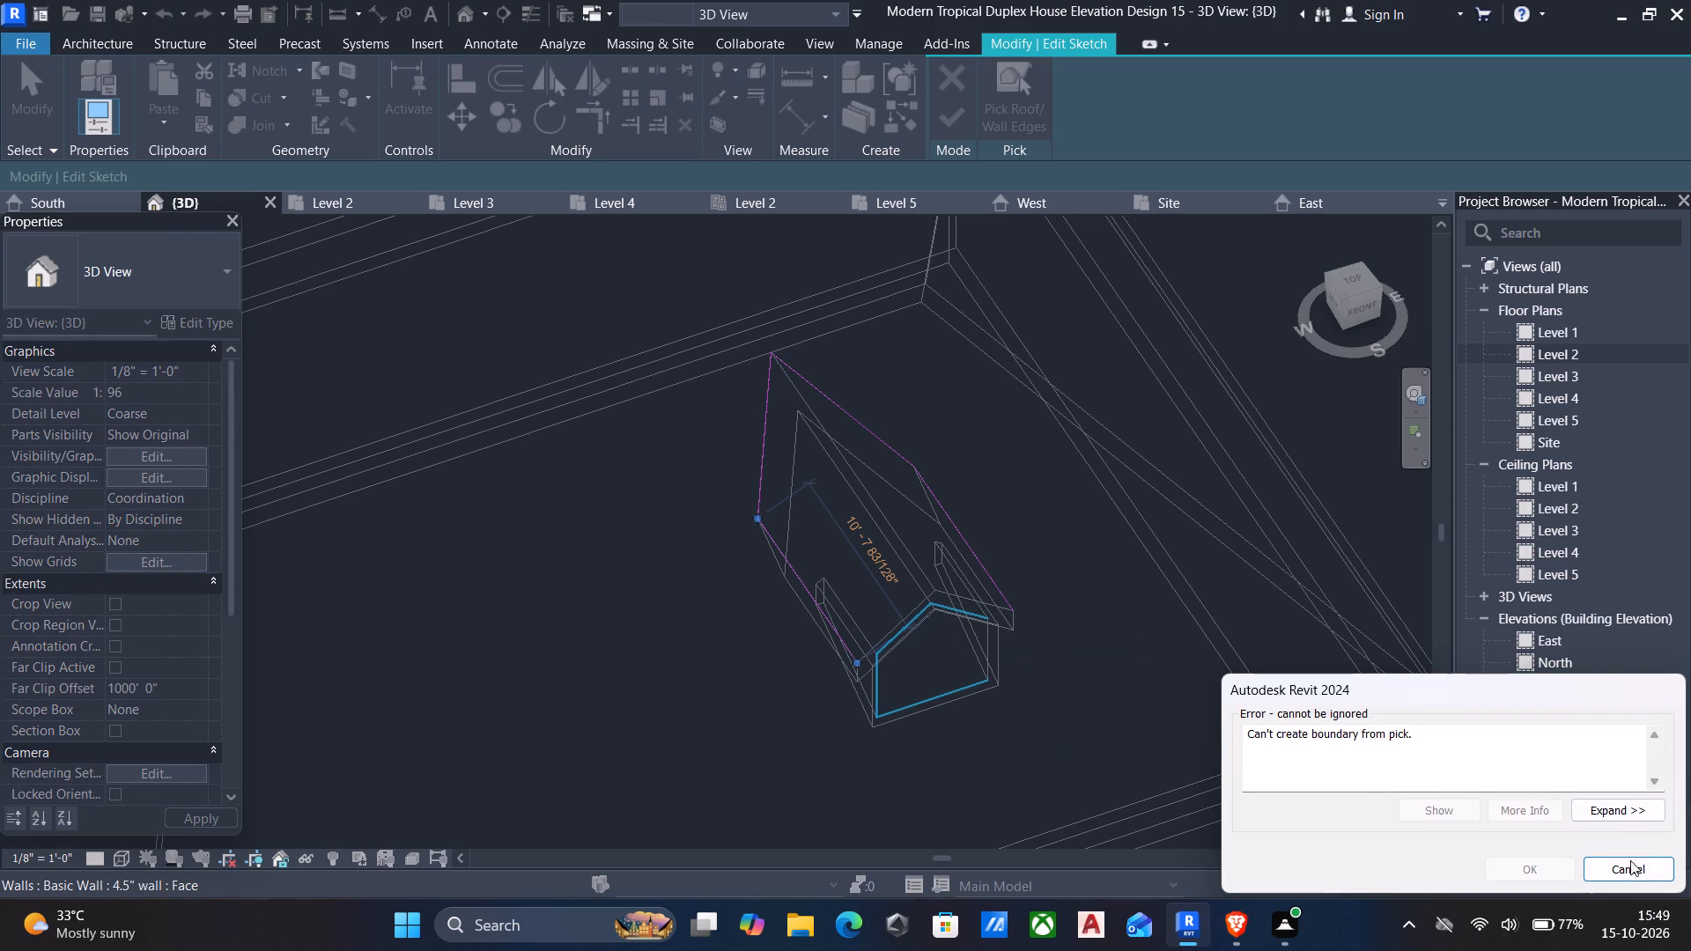
{"action": "left_click", "coordinate": [1630, 863]}
{"action": "left_click", "coordinate": [884, 630]}
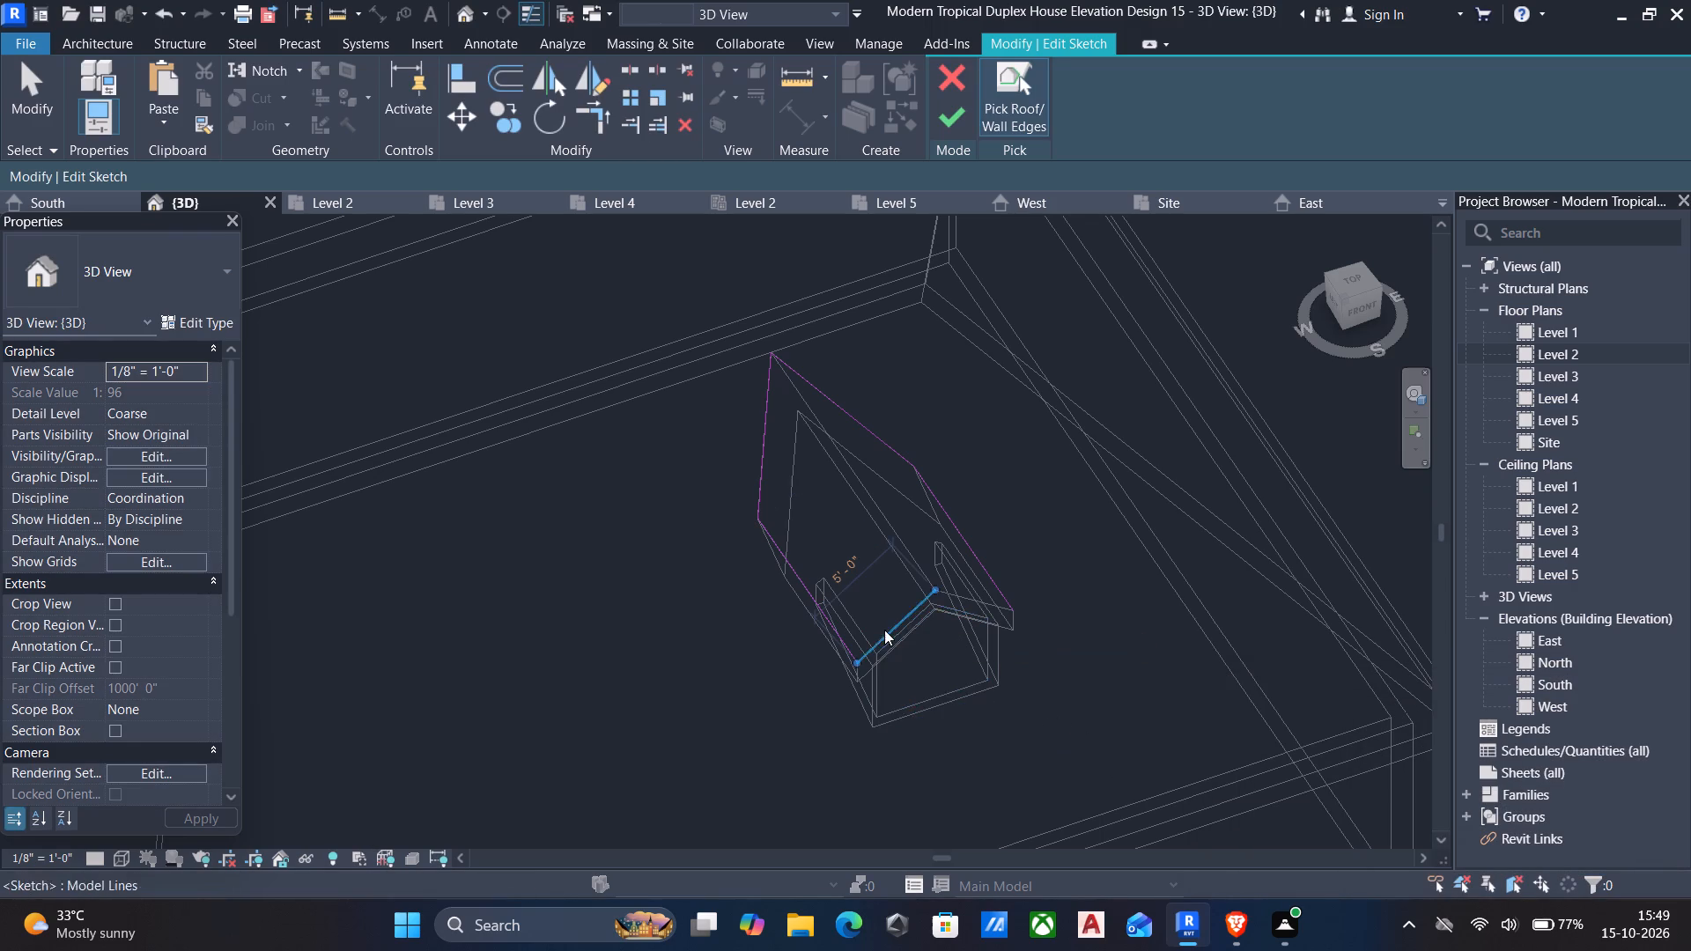
{"action": "left_click", "coordinate": [956, 593]}
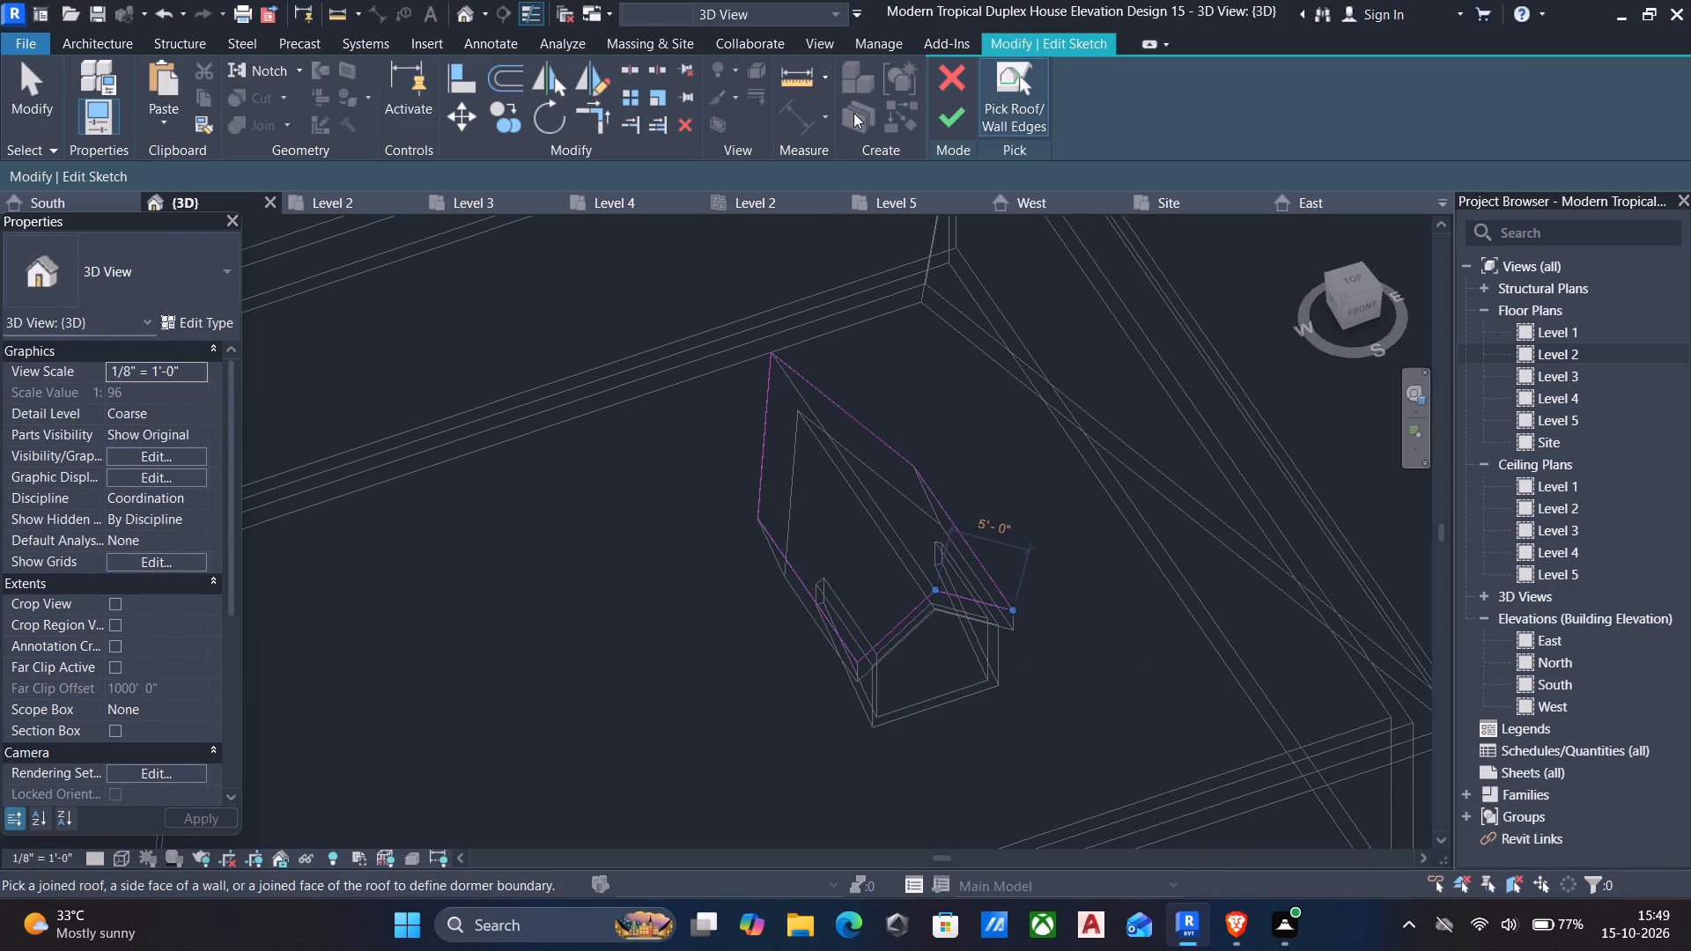
Finish the dormer opening sketch, resolving the wall join error by unjoining the elements.
{"action": "left_click", "coordinate": [954, 107]}
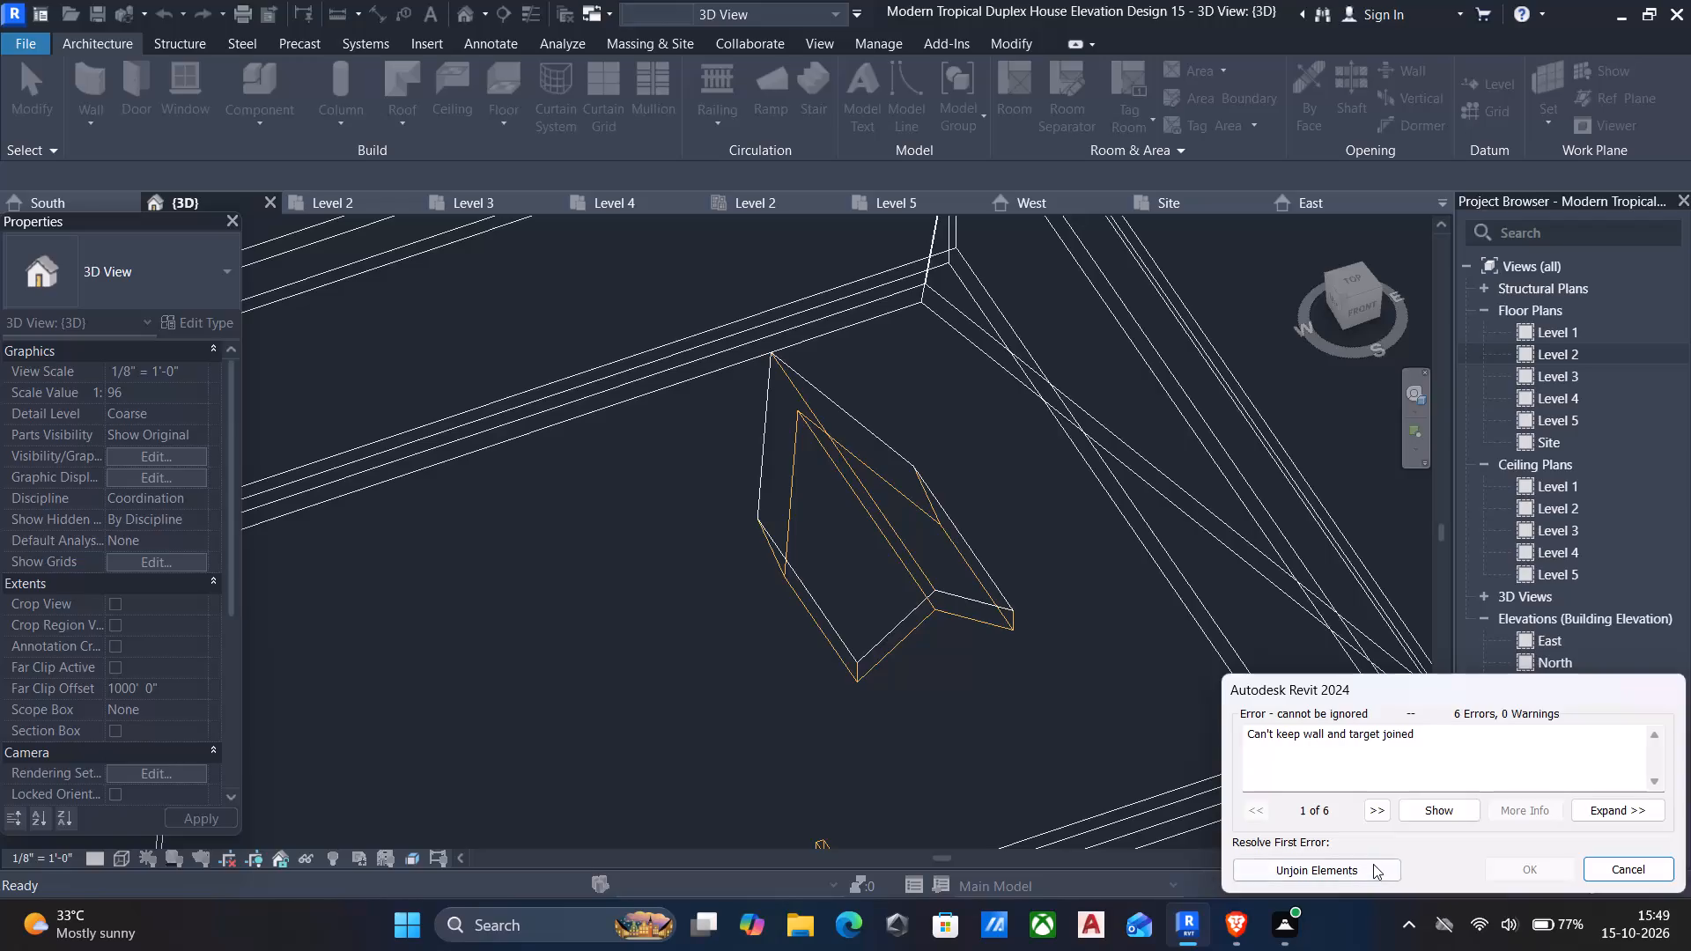
{"action": "left_click", "coordinate": [1373, 864]}
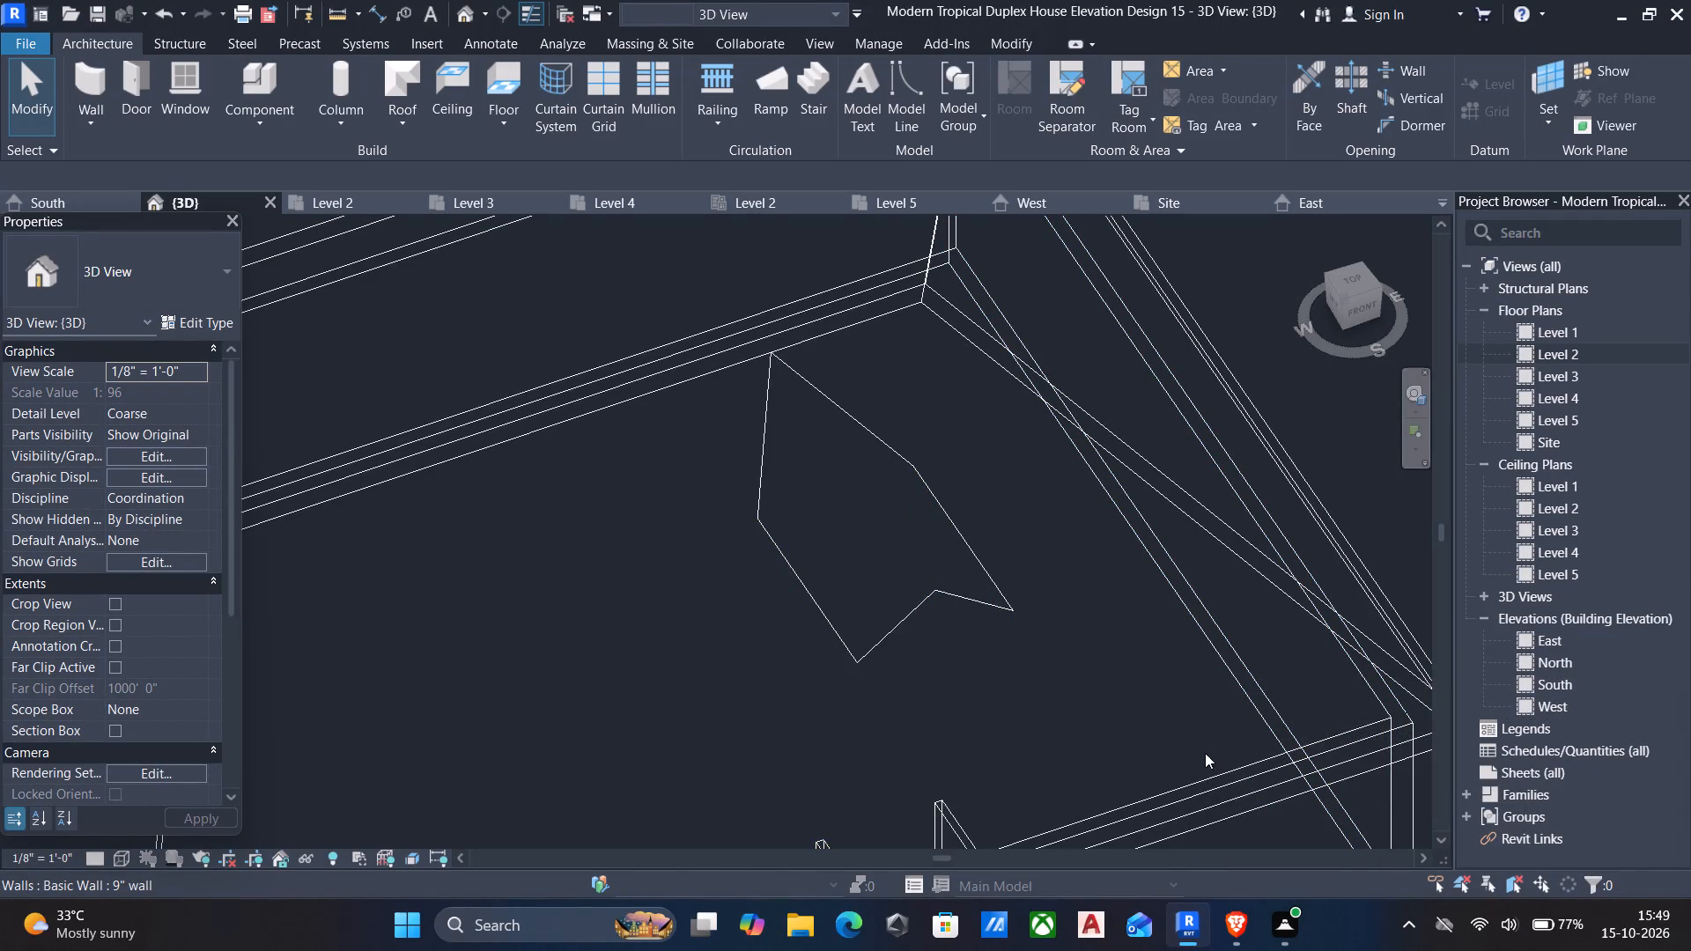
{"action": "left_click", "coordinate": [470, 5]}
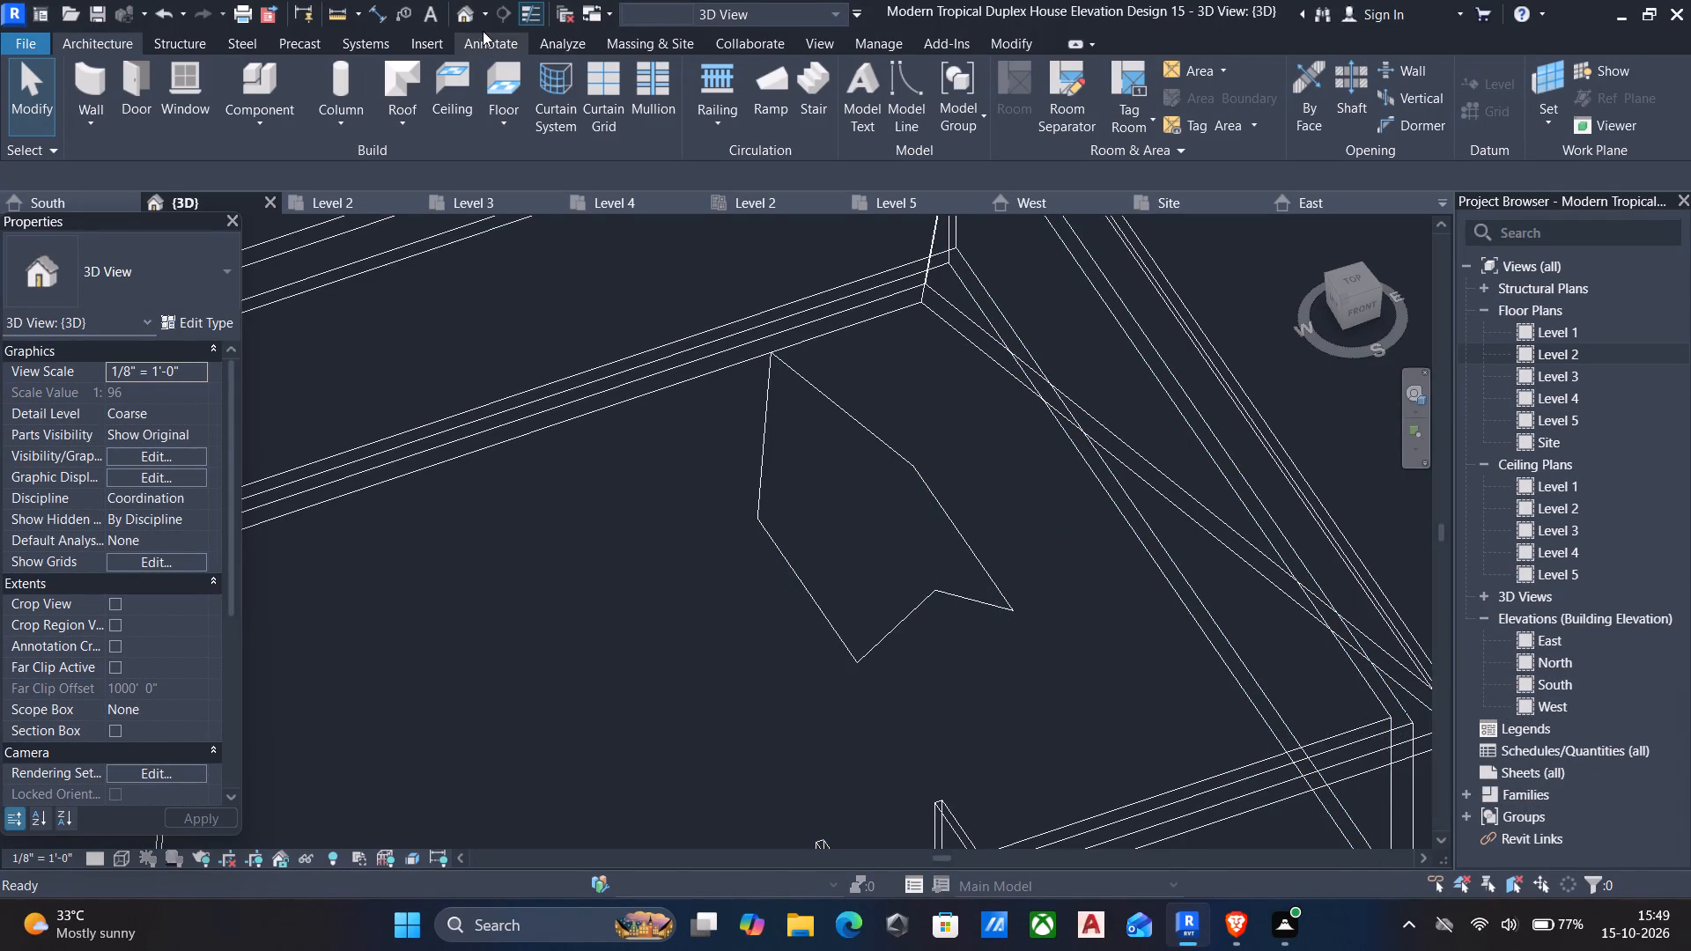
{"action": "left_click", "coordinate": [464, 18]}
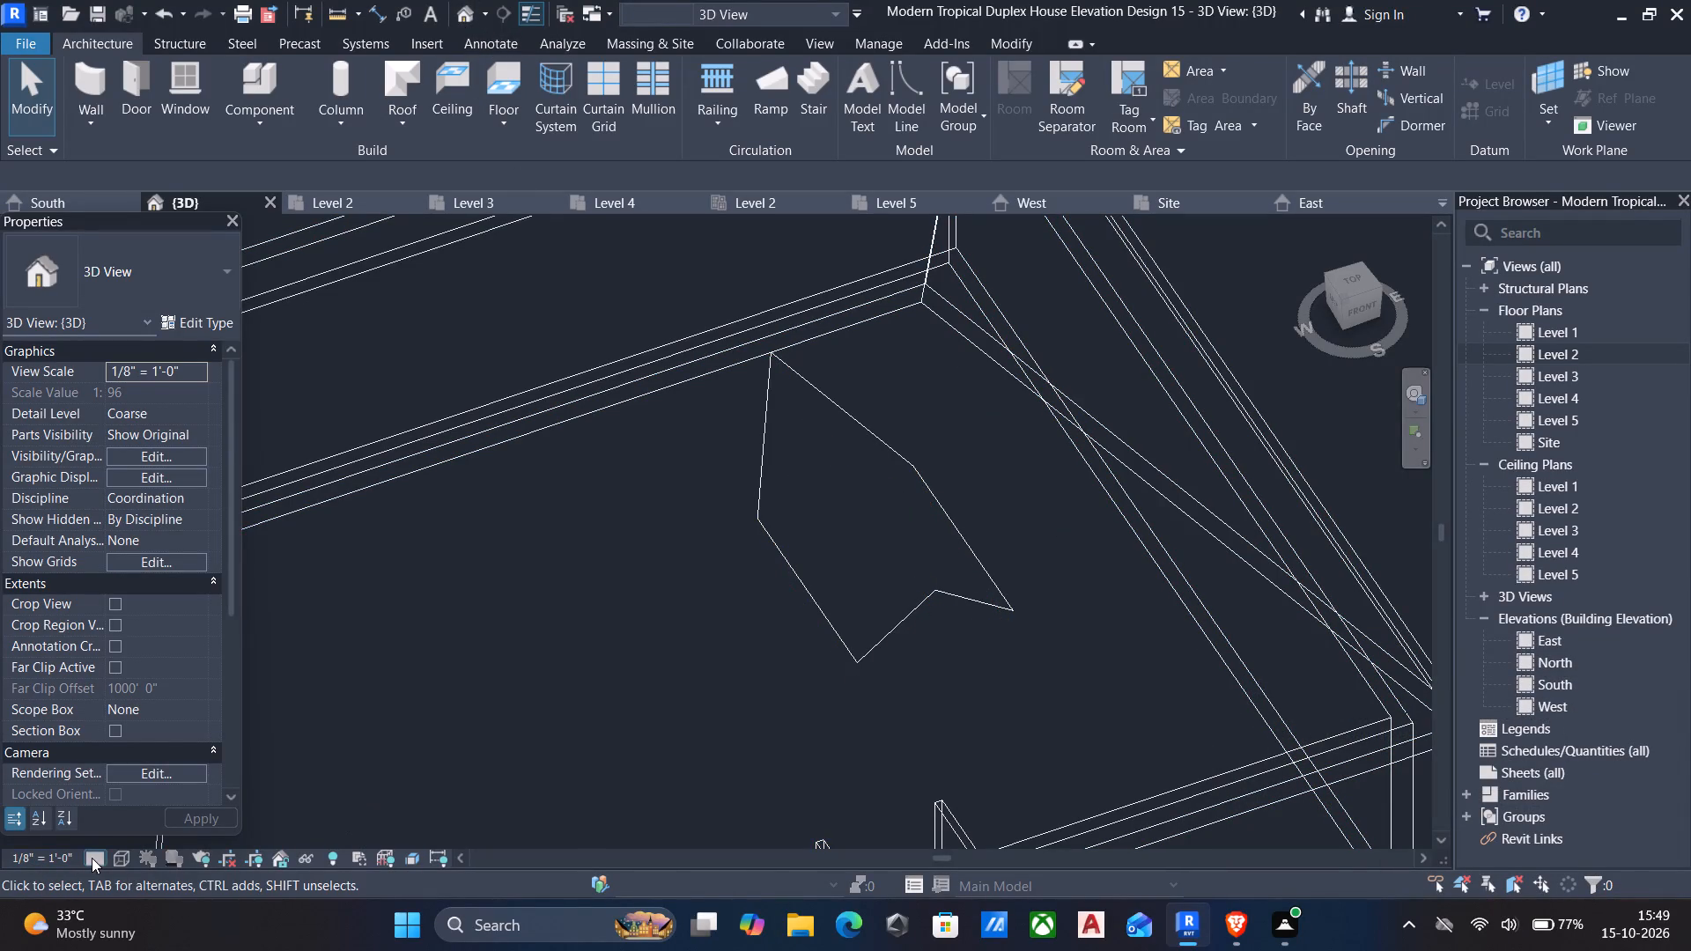
Change the 3D view's visual style to Shaded.
{"action": "left_click", "coordinate": [137, 856]}
{"action": "left_click", "coordinate": [120, 856]}
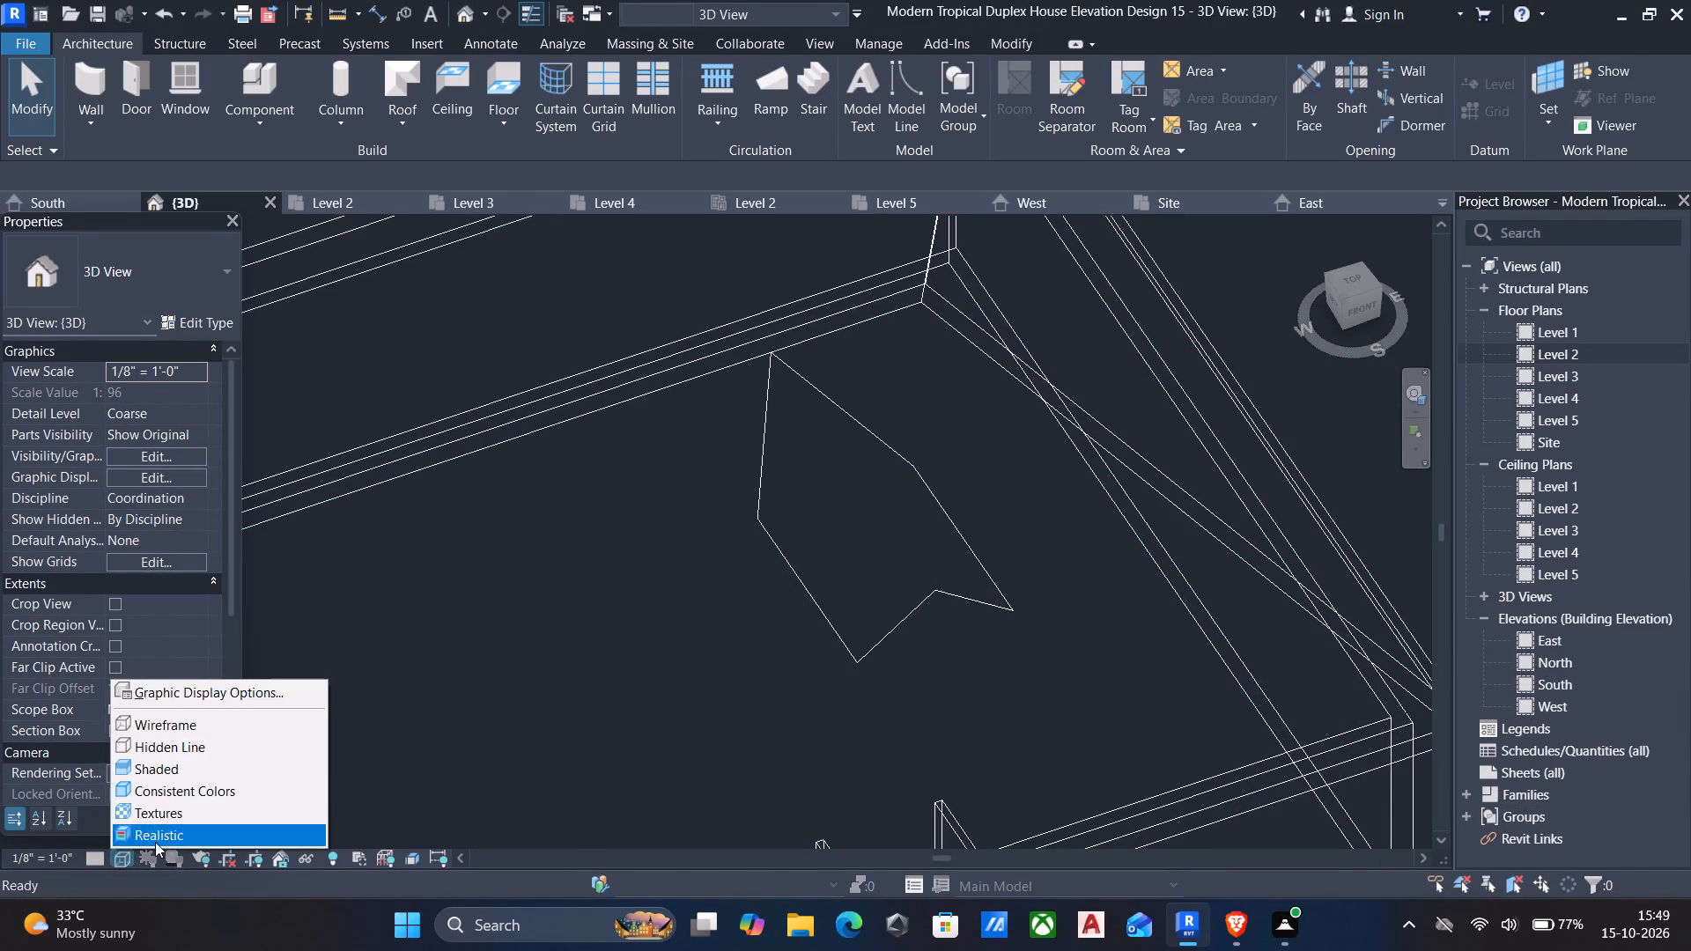
{"action": "left_click", "coordinate": [153, 763]}
Inspect the separate hip-roofed block around the dormer opening, from above, from the sides and from underneath.
{"action": "scroll", "coordinate": [625, 679], "scroll_direction": "down", "scroll_amount": 2}
{"action": "middle_click_drag", "start_coordinate": [685, 669], "coordinate": [557, 533], "text": "shift"}
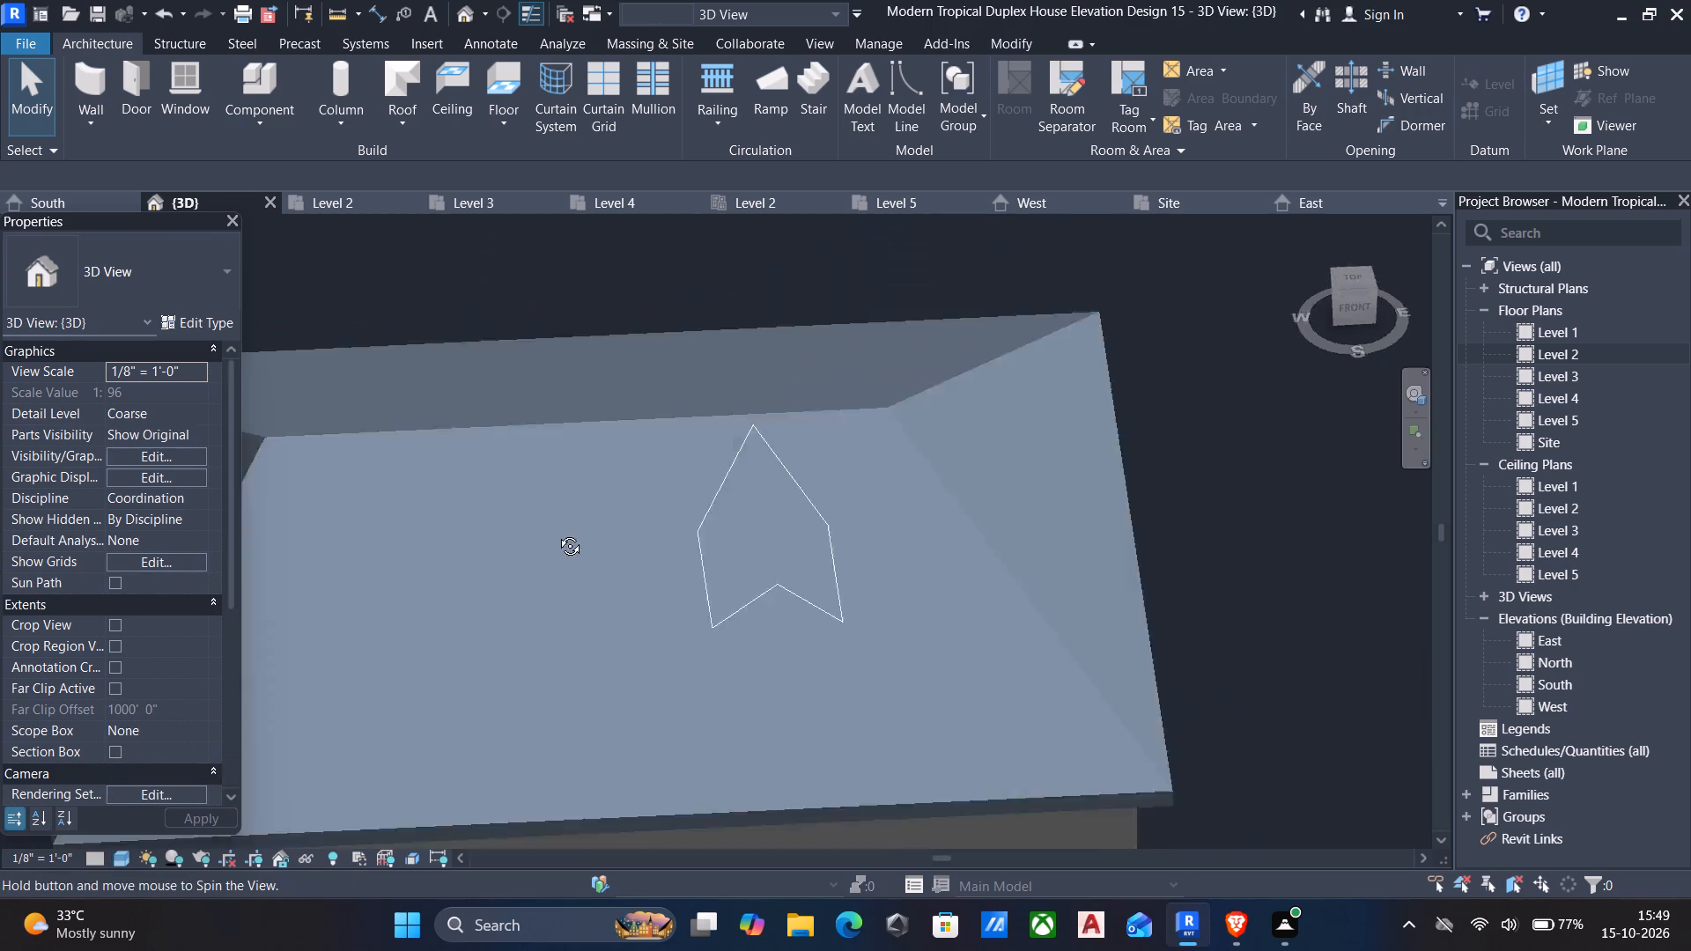
{"action": "middle_click_drag", "start_coordinate": [557, 533], "coordinate": [813, 317], "text": "shift"}
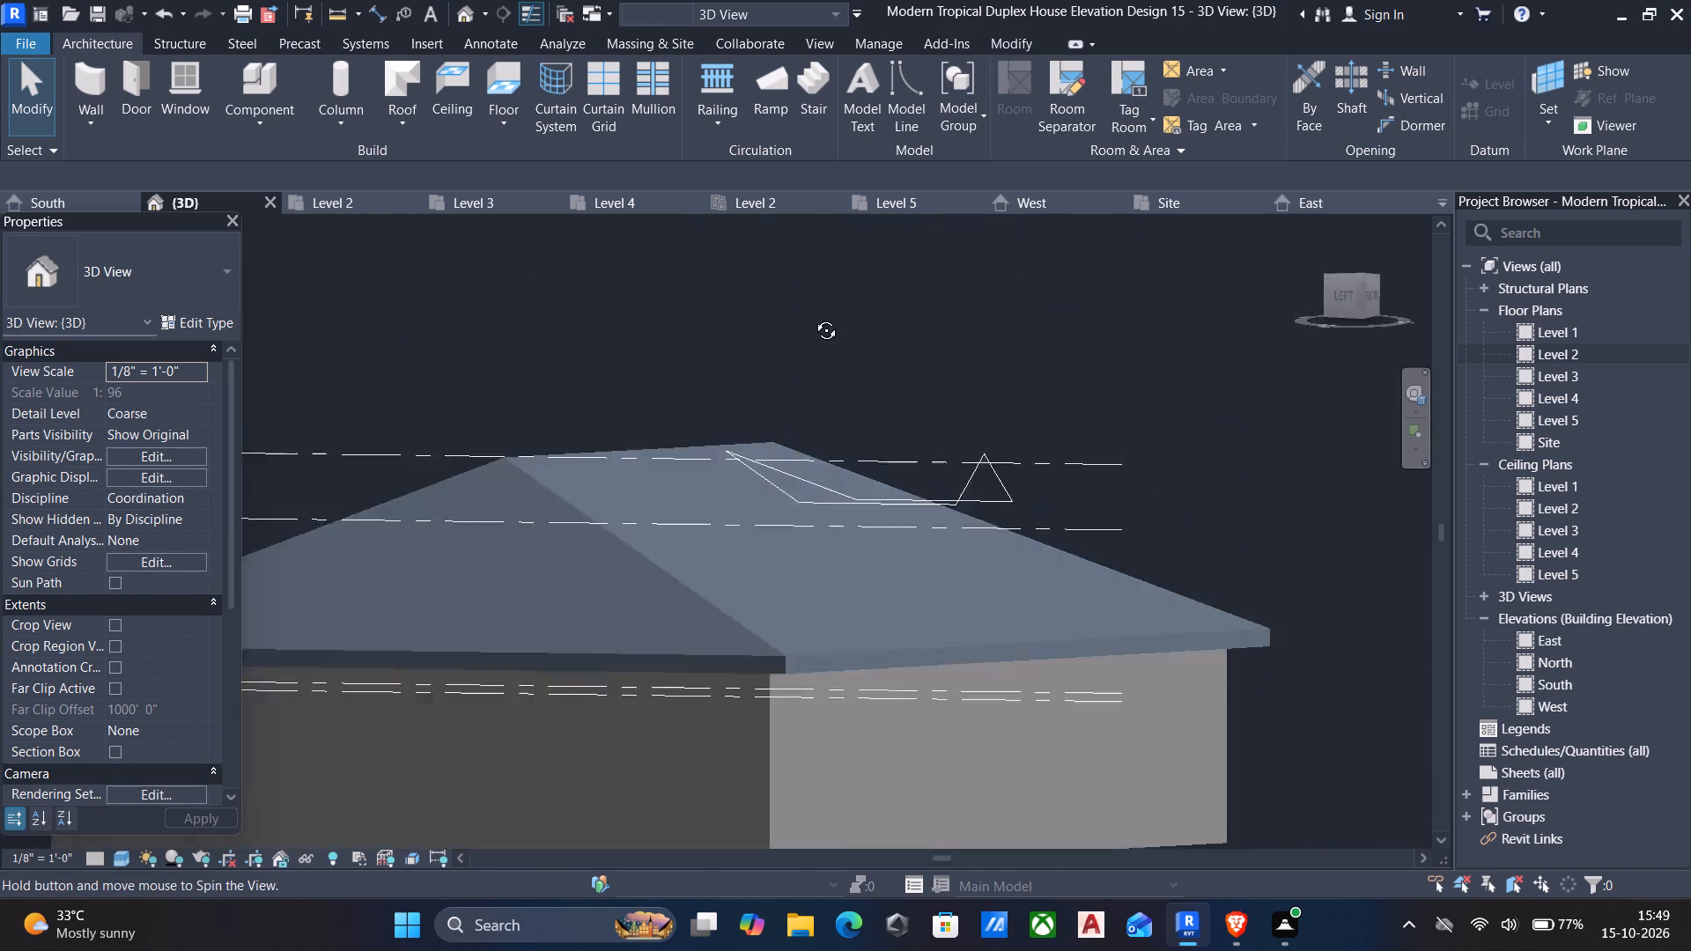
{"action": "middle_click_drag", "start_coordinate": [813, 317], "coordinate": [780, 166], "text": "shift"}
{"action": "middle_click_drag", "start_coordinate": [1000, 586], "coordinate": [1290, 517], "text": "shift"}
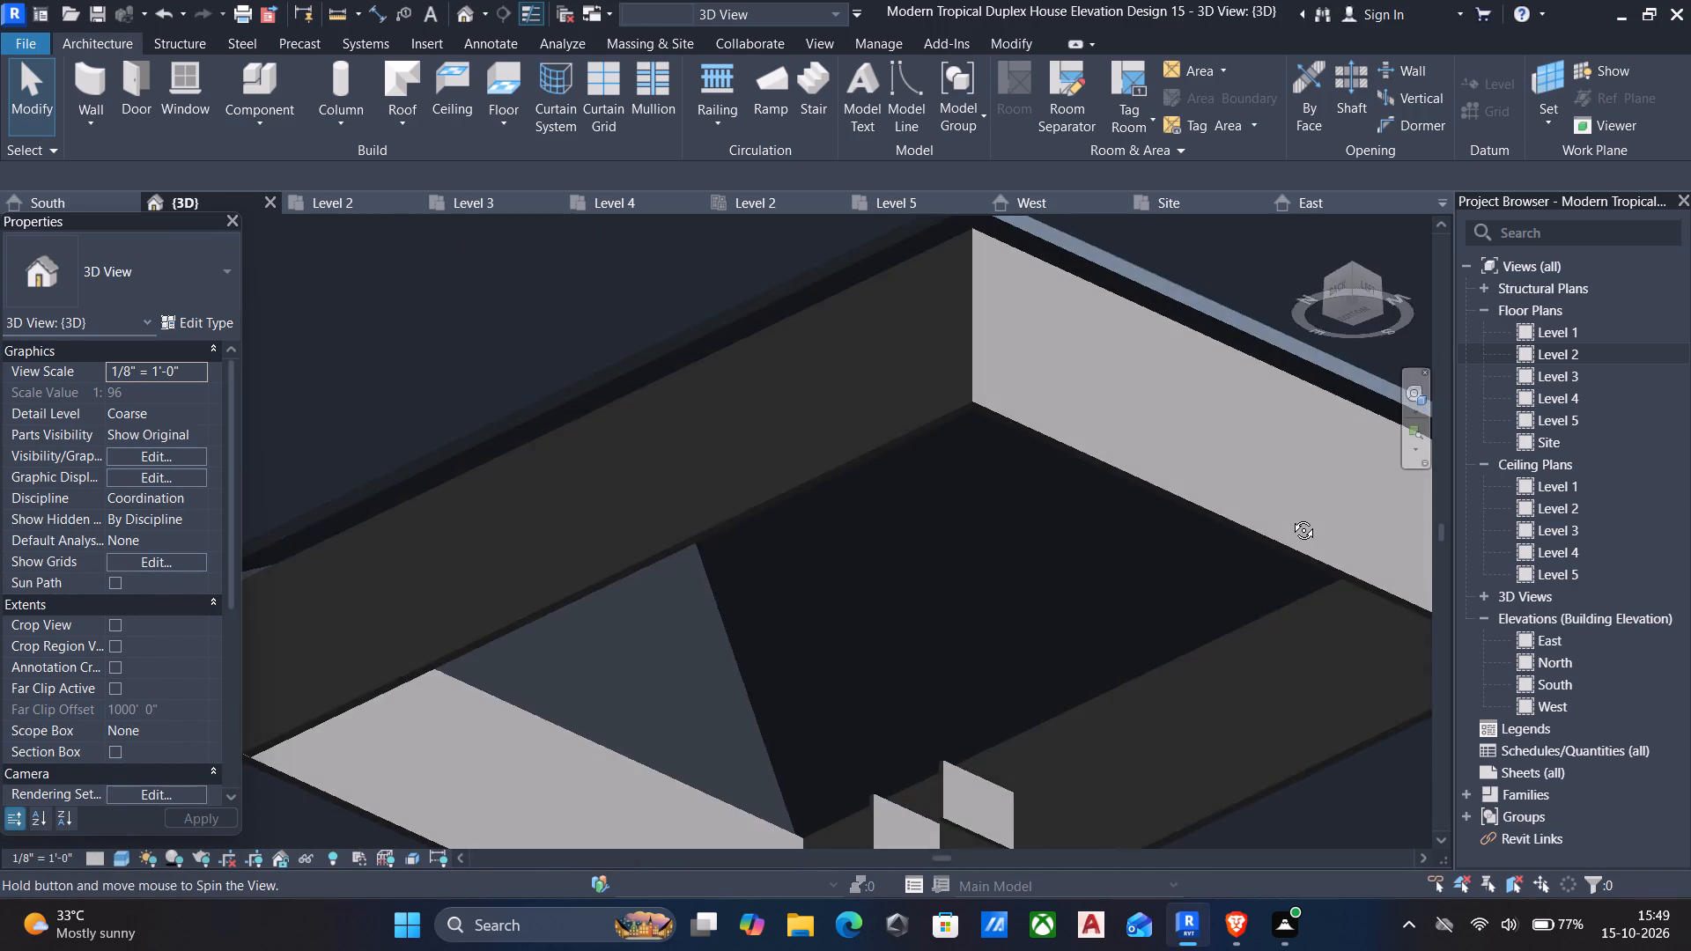
{"action": "middle_click_drag", "start_coordinate": [1290, 517], "coordinate": [920, 689], "text": "shift"}
{"action": "scroll", "coordinate": [915, 718], "scroll_direction": "down", "scroll_amount": 6}
{"action": "middle_click_drag", "start_coordinate": [989, 630], "coordinate": [979, 744], "text": "shift"}
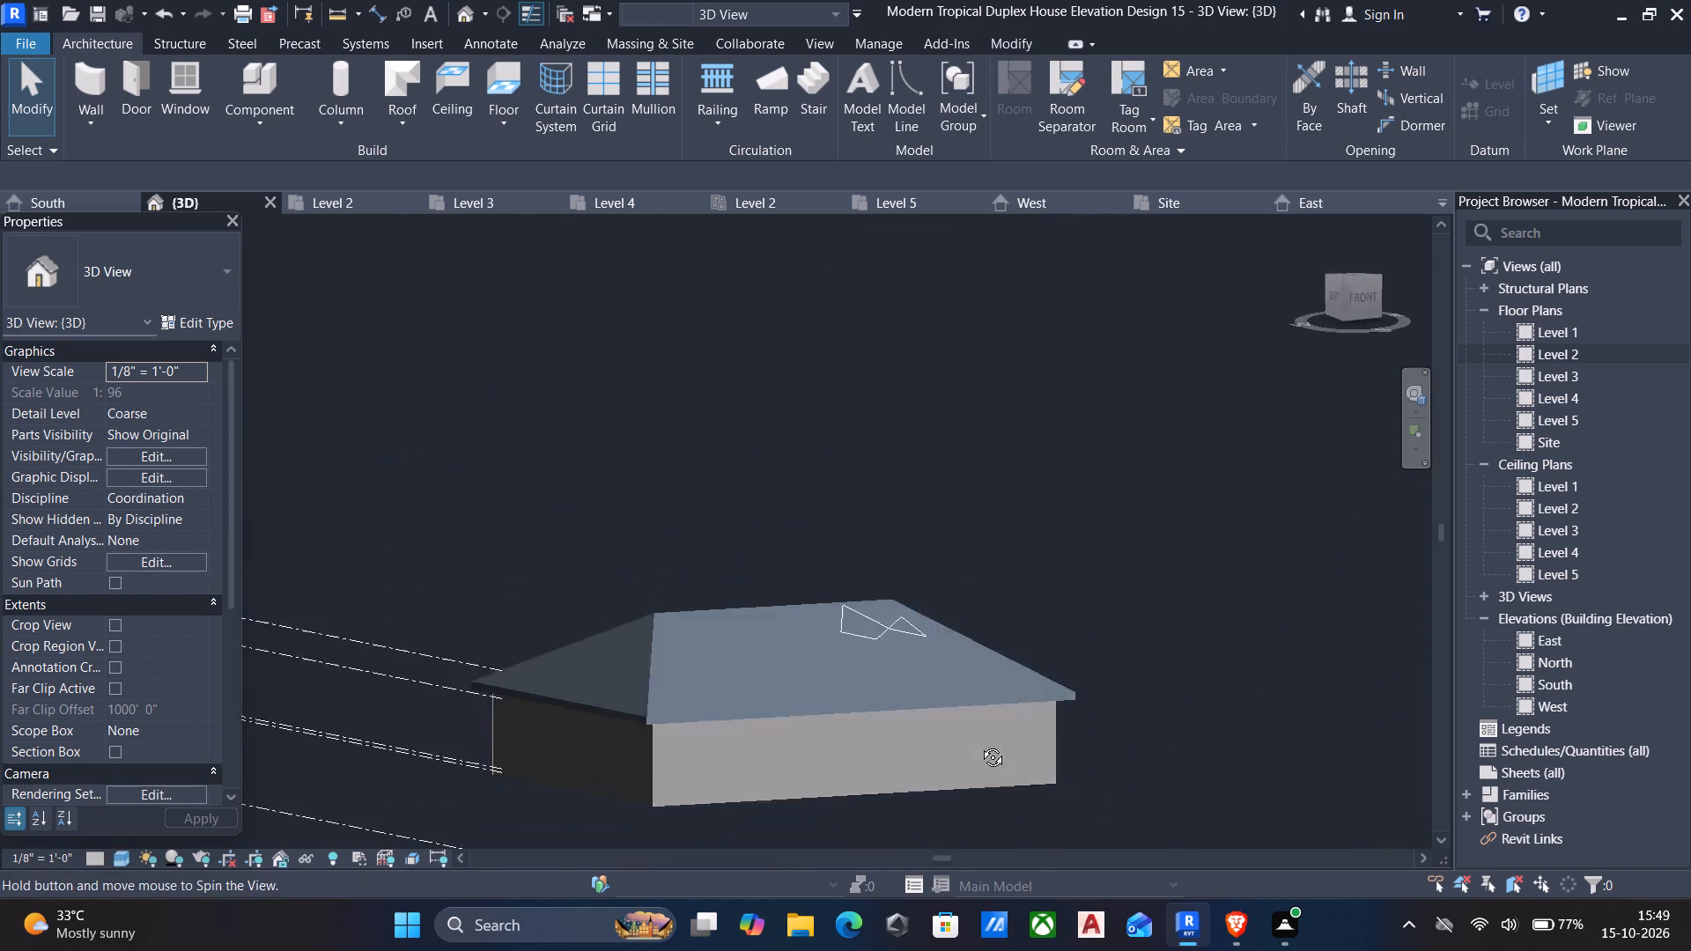
{"action": "middle_click_drag", "start_coordinate": [979, 744], "coordinate": [947, 826], "text": "shift"}
Delete the entire separate hip-roofed block, including its walls, roof, dormer pieces and dormer opening.
{"action": "scroll", "coordinate": [917, 794], "scroll_direction": "down", "scroll_amount": 5}
{"action": "left_click_drag", "start_coordinate": [579, 582], "coordinate": [1022, 795]}
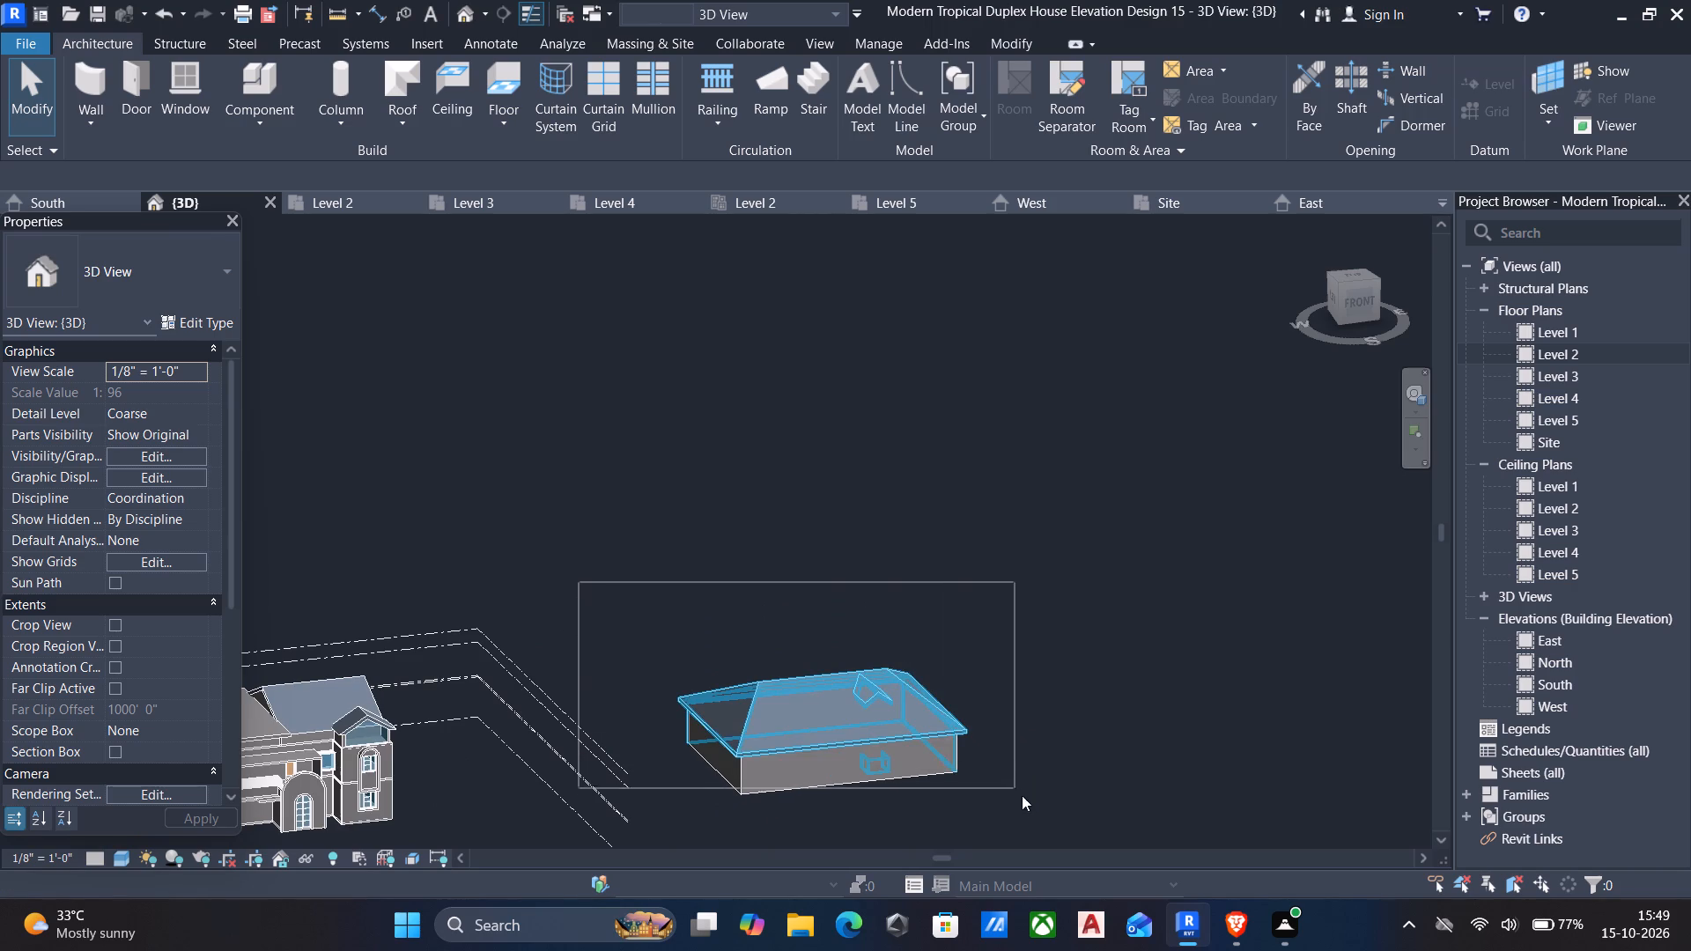
{"action": "left_click_drag", "start_coordinate": [1022, 795], "coordinate": [1027, 819]}
{"action": "key", "text": "Delete"}
Examine the duplex house up close from its front corner, including its roofs, arched entrance and balcony.
{"action": "middle_click_drag", "start_coordinate": [900, 727], "coordinate": [1082, 453]}
{"action": "scroll", "coordinate": [1082, 453], "scroll_direction": "down", "scroll_amount": 5}
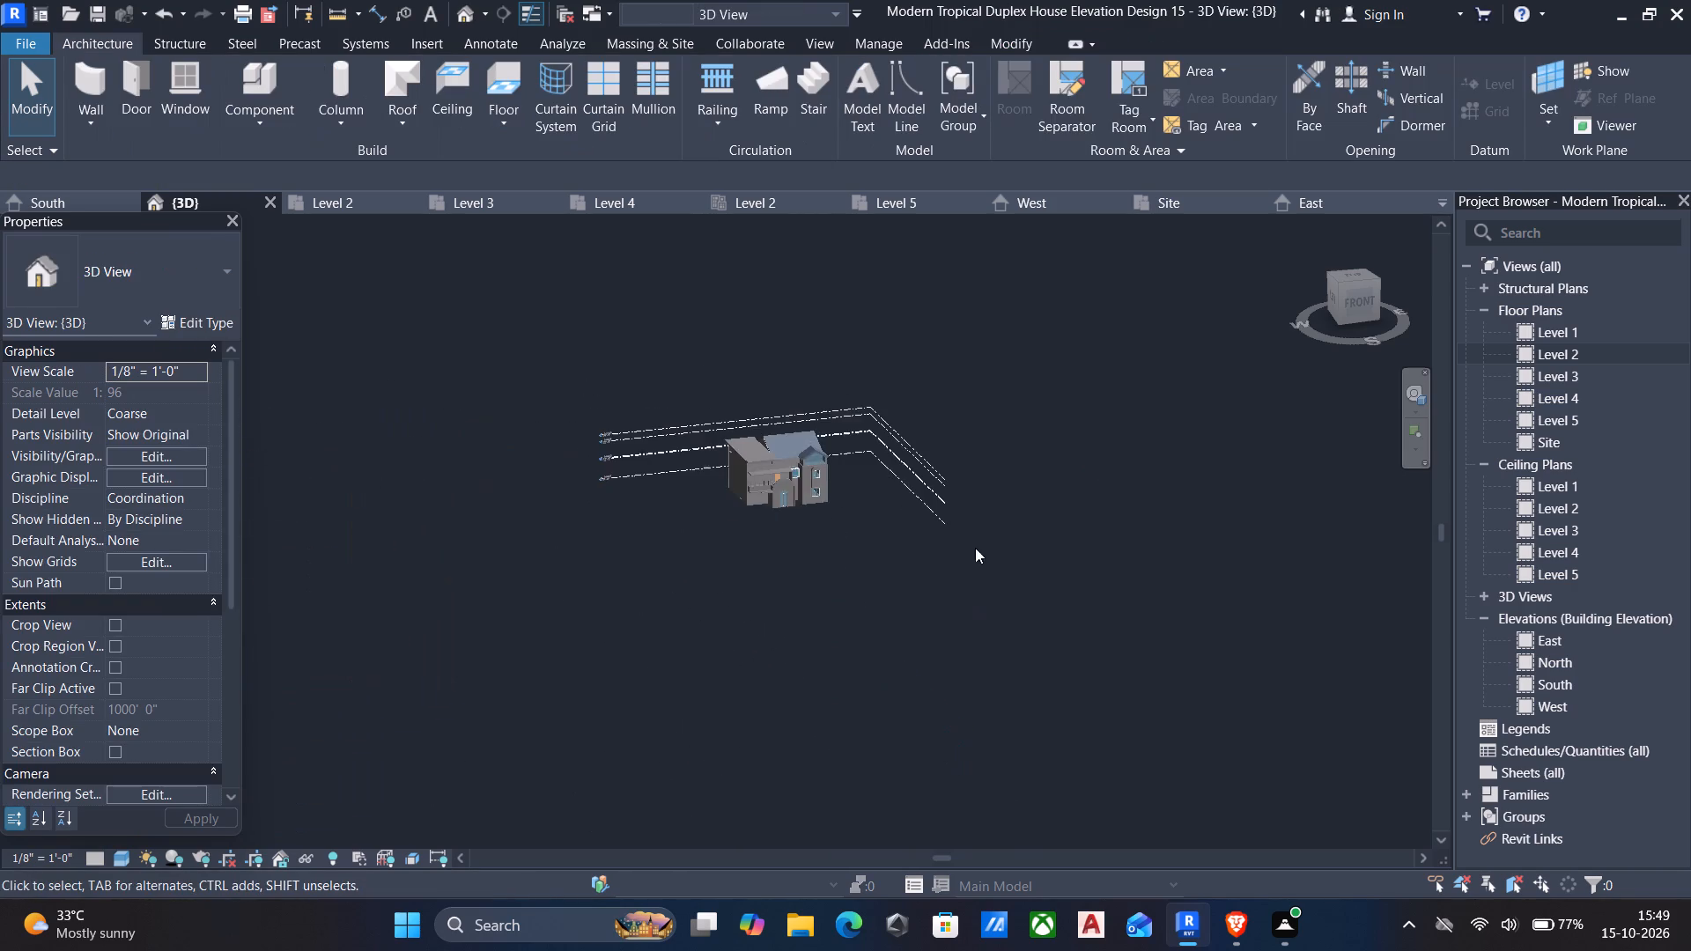
{"action": "middle_click_drag", "start_coordinate": [918, 534], "coordinate": [1007, 817]}
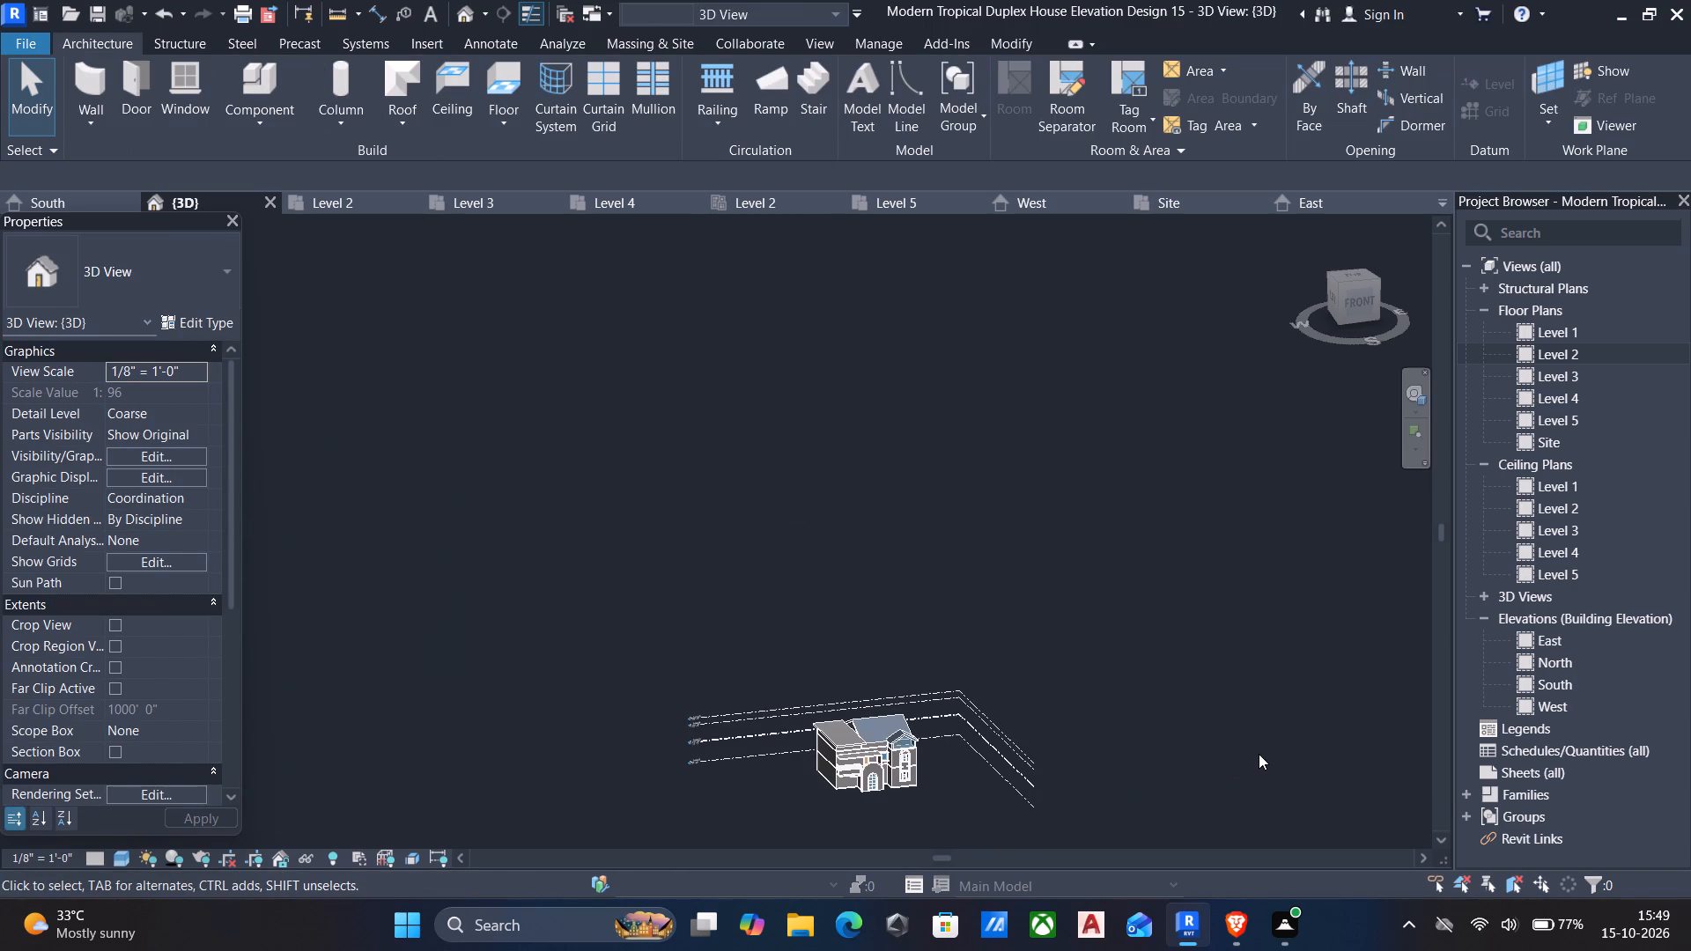
{"action": "middle_click", "coordinate": [849, 786]}
{"action": "middle_click_drag", "start_coordinate": [842, 779], "coordinate": [742, 705]}
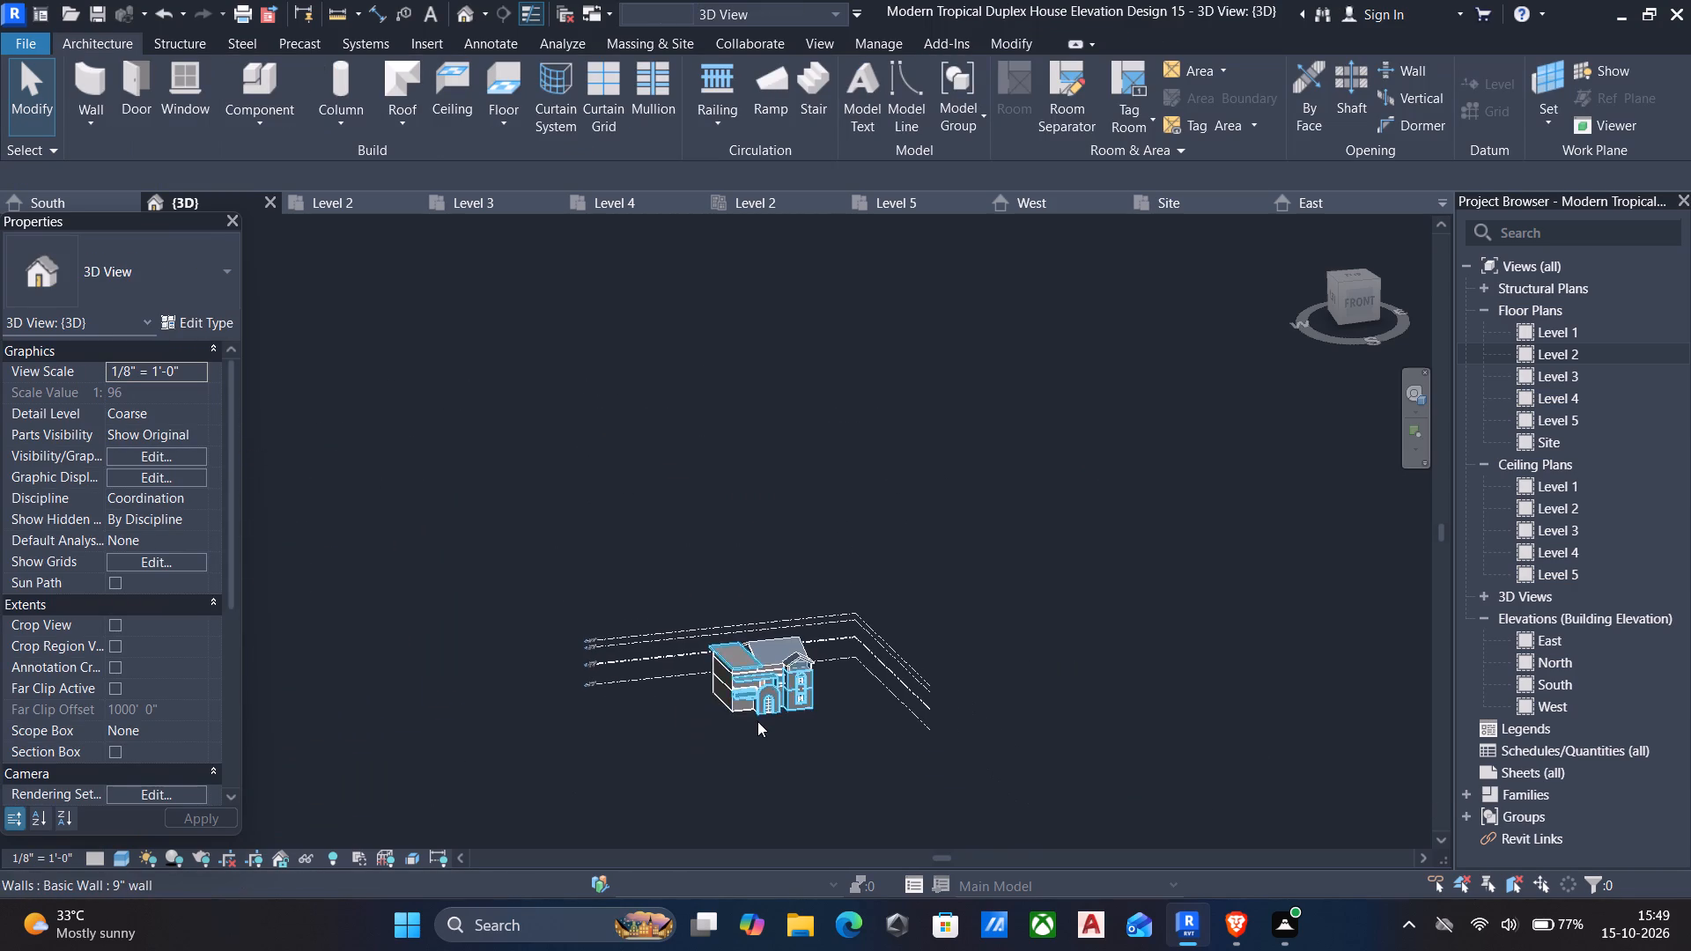
{"action": "scroll", "coordinate": [757, 721], "scroll_direction": "up", "scroll_amount": 9}
{"action": "scroll", "coordinate": [800, 638], "scroll_direction": "up", "scroll_amount": 4}
{"action": "middle_click_drag", "start_coordinate": [786, 610], "coordinate": [705, 695]}
{"action": "middle_click_drag", "start_coordinate": [696, 699], "coordinate": [729, 616]}
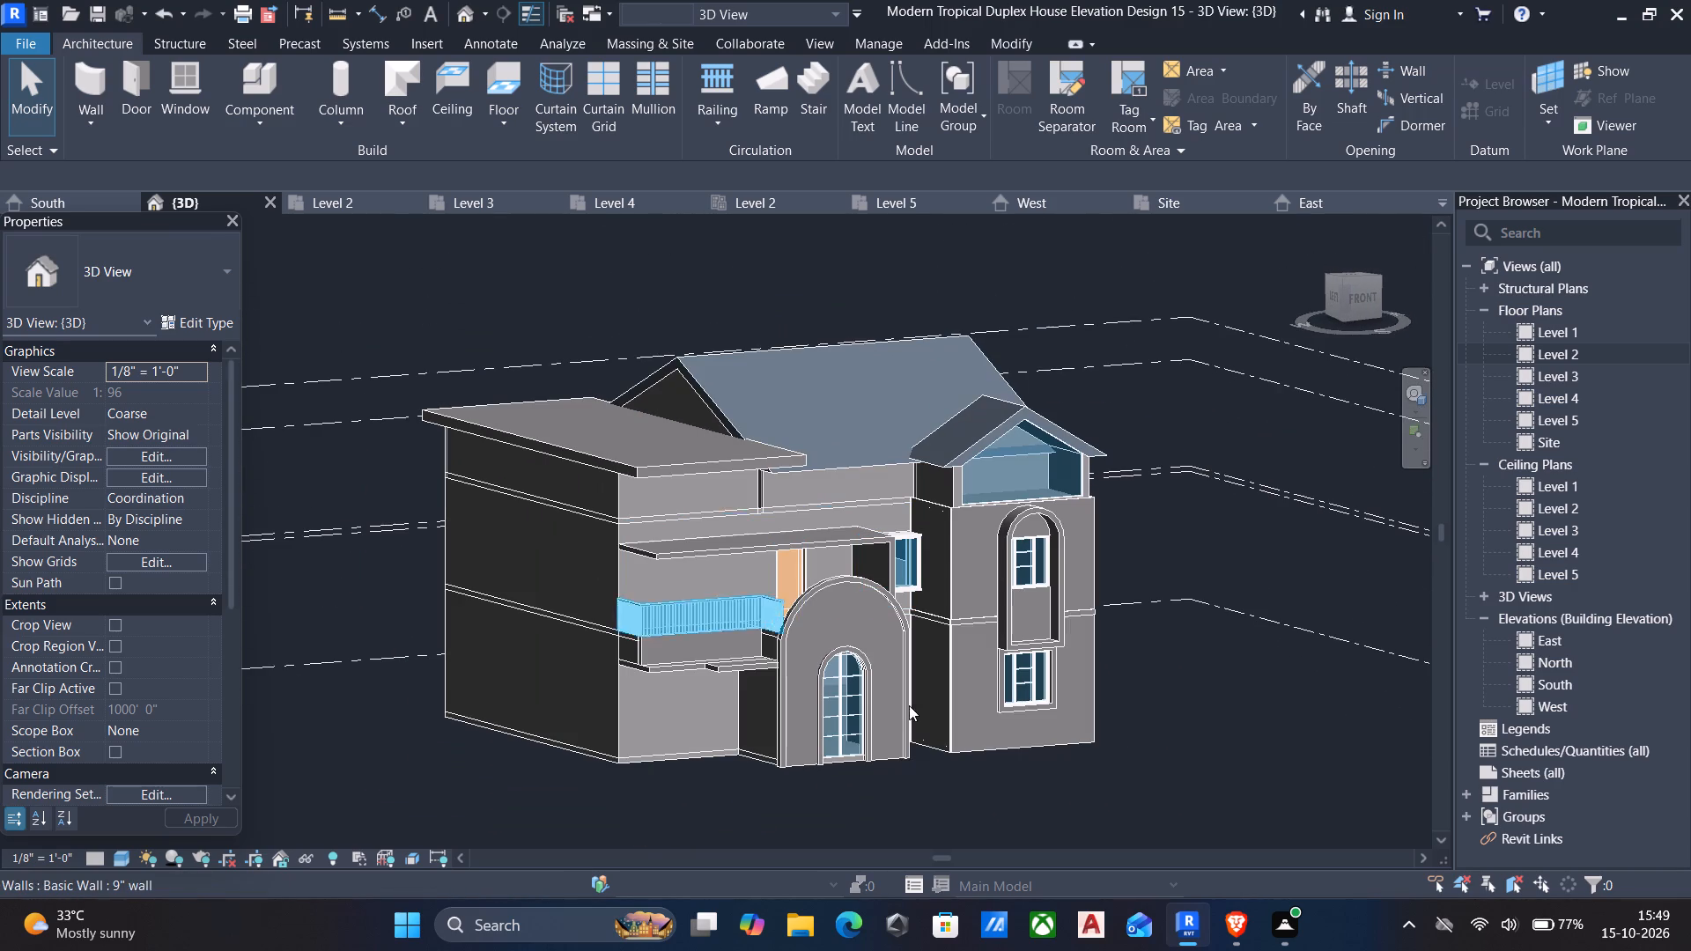
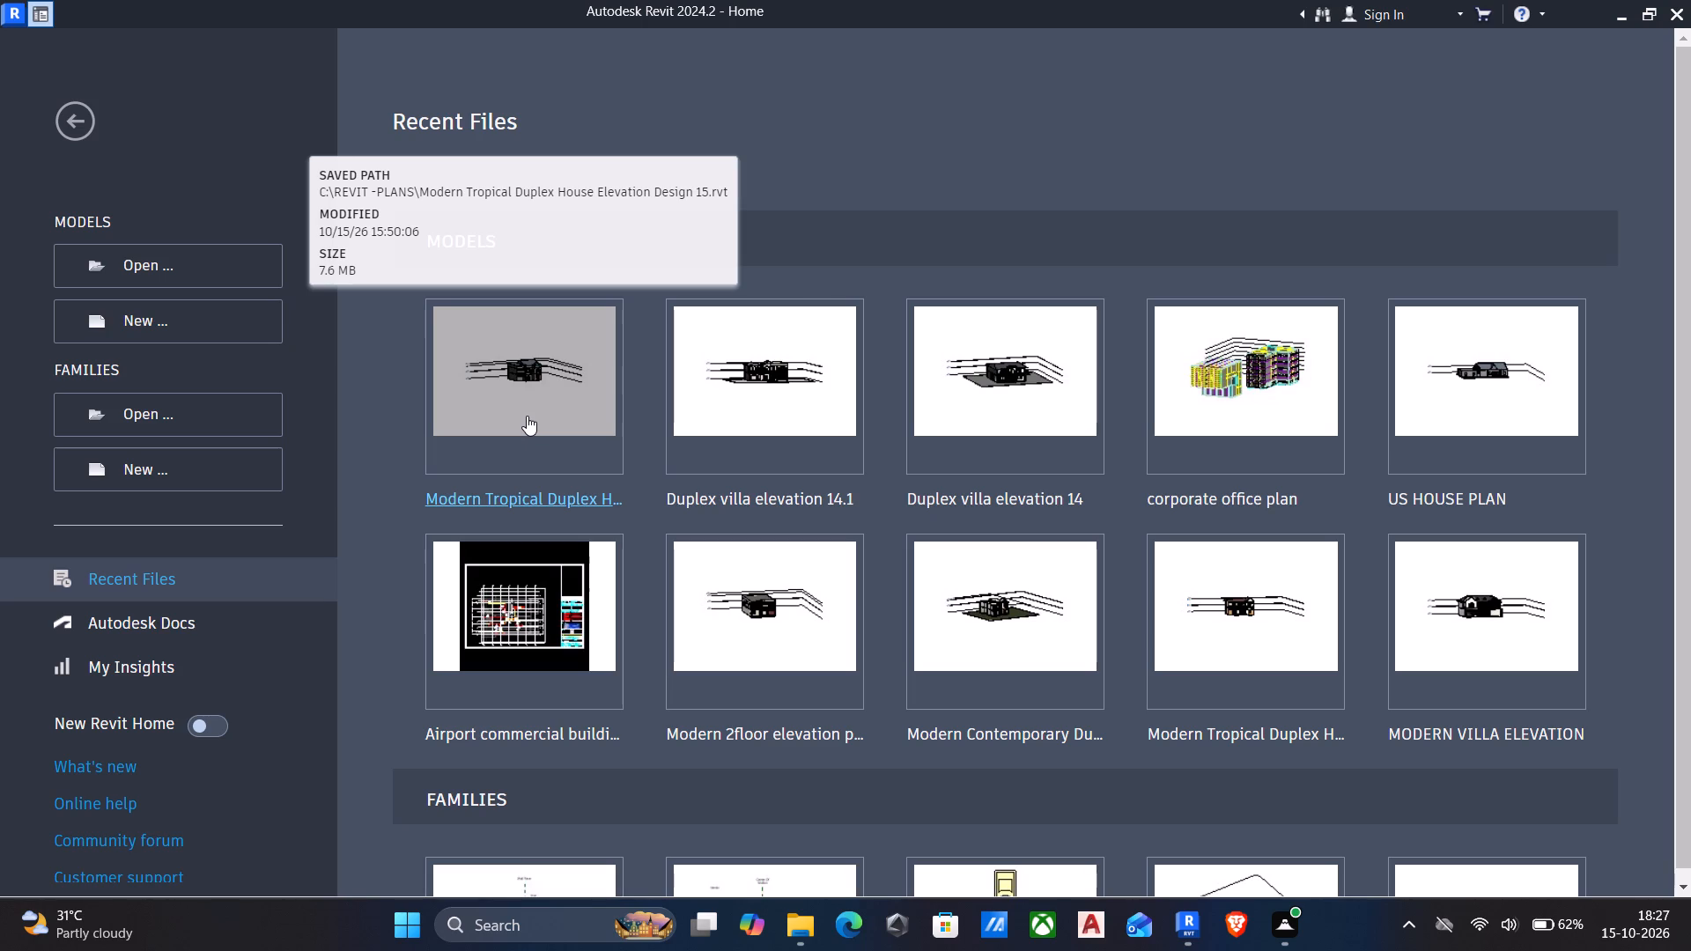
Open the recent project Modern Tropical Duplex House Elevation Design 15.
{"action": "left_click", "coordinate": [527, 416]}
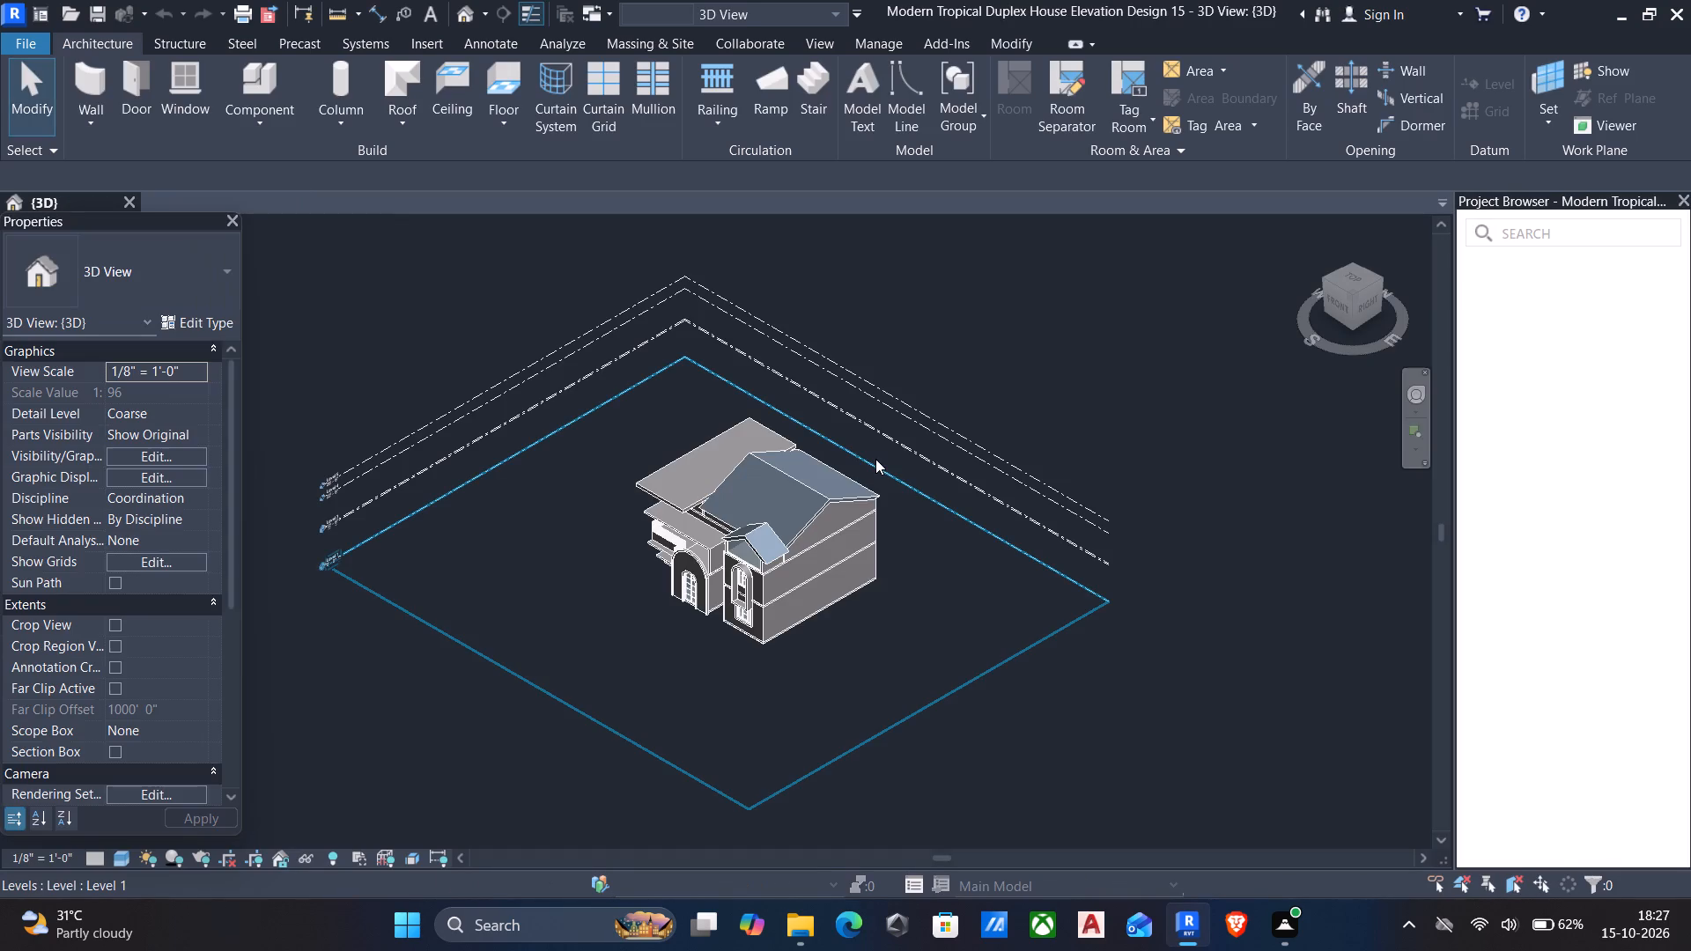
Examine the duplex house's front elevation in the 3D view.
{"action": "scroll", "coordinate": [683, 642], "scroll_direction": "down", "scroll_amount": 1}
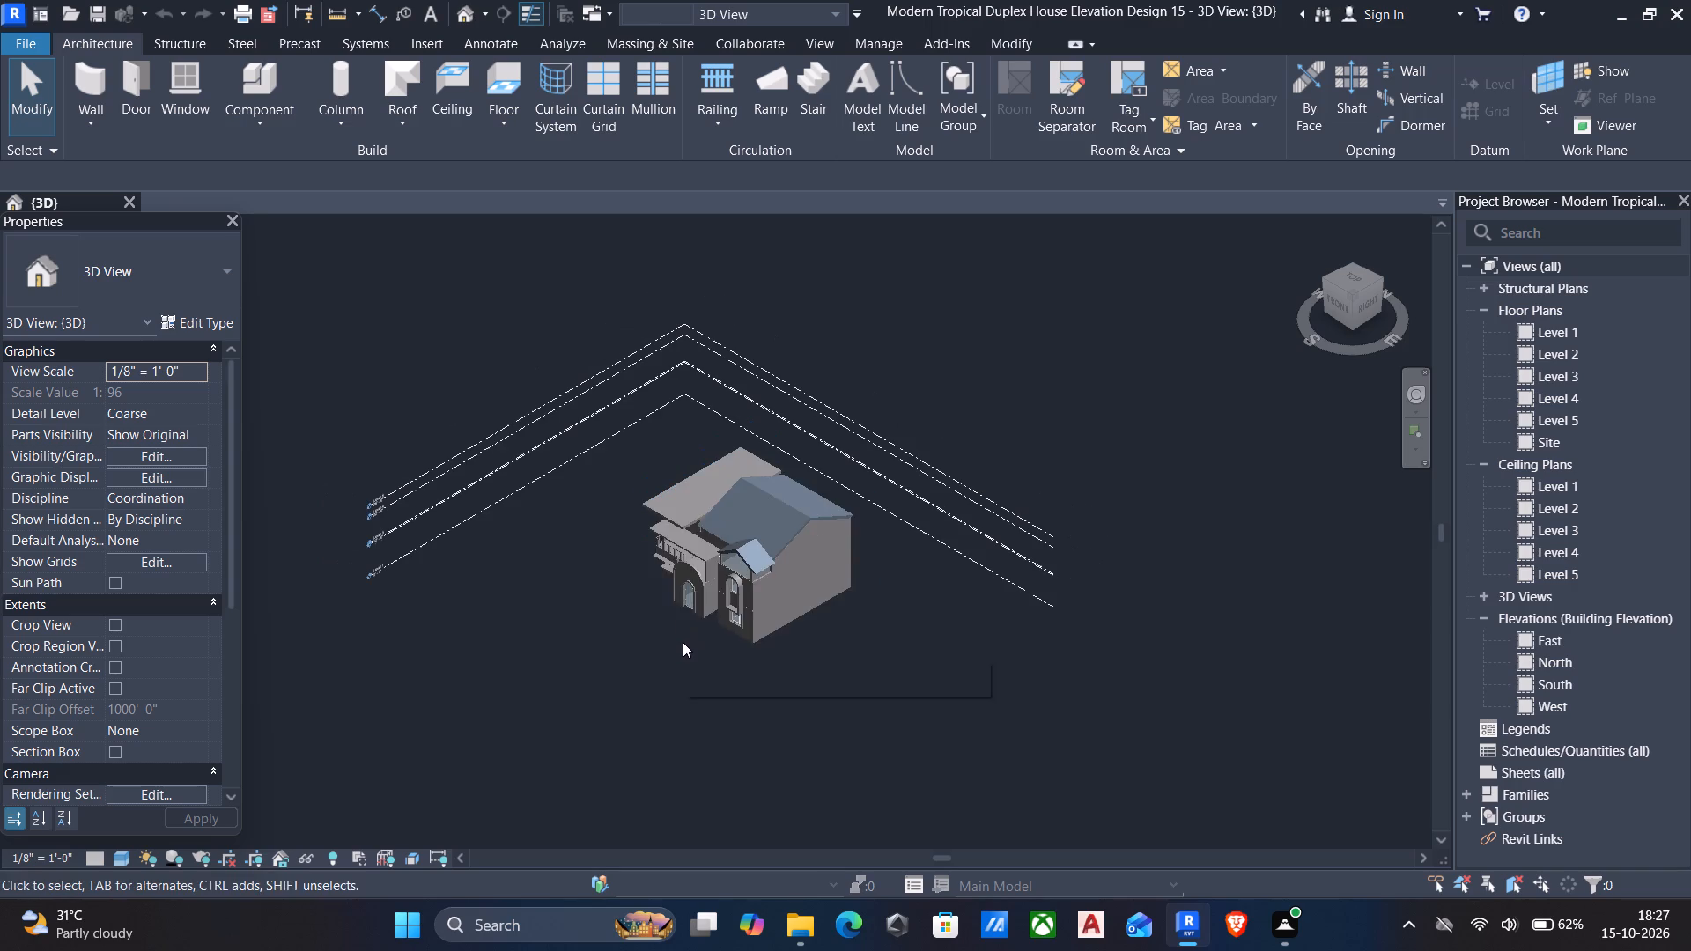
{"action": "middle_click_drag", "start_coordinate": [683, 644], "coordinate": [783, 602]}
{"action": "middle_click_drag", "start_coordinate": [772, 623], "coordinate": [825, 601], "text": "shift"}
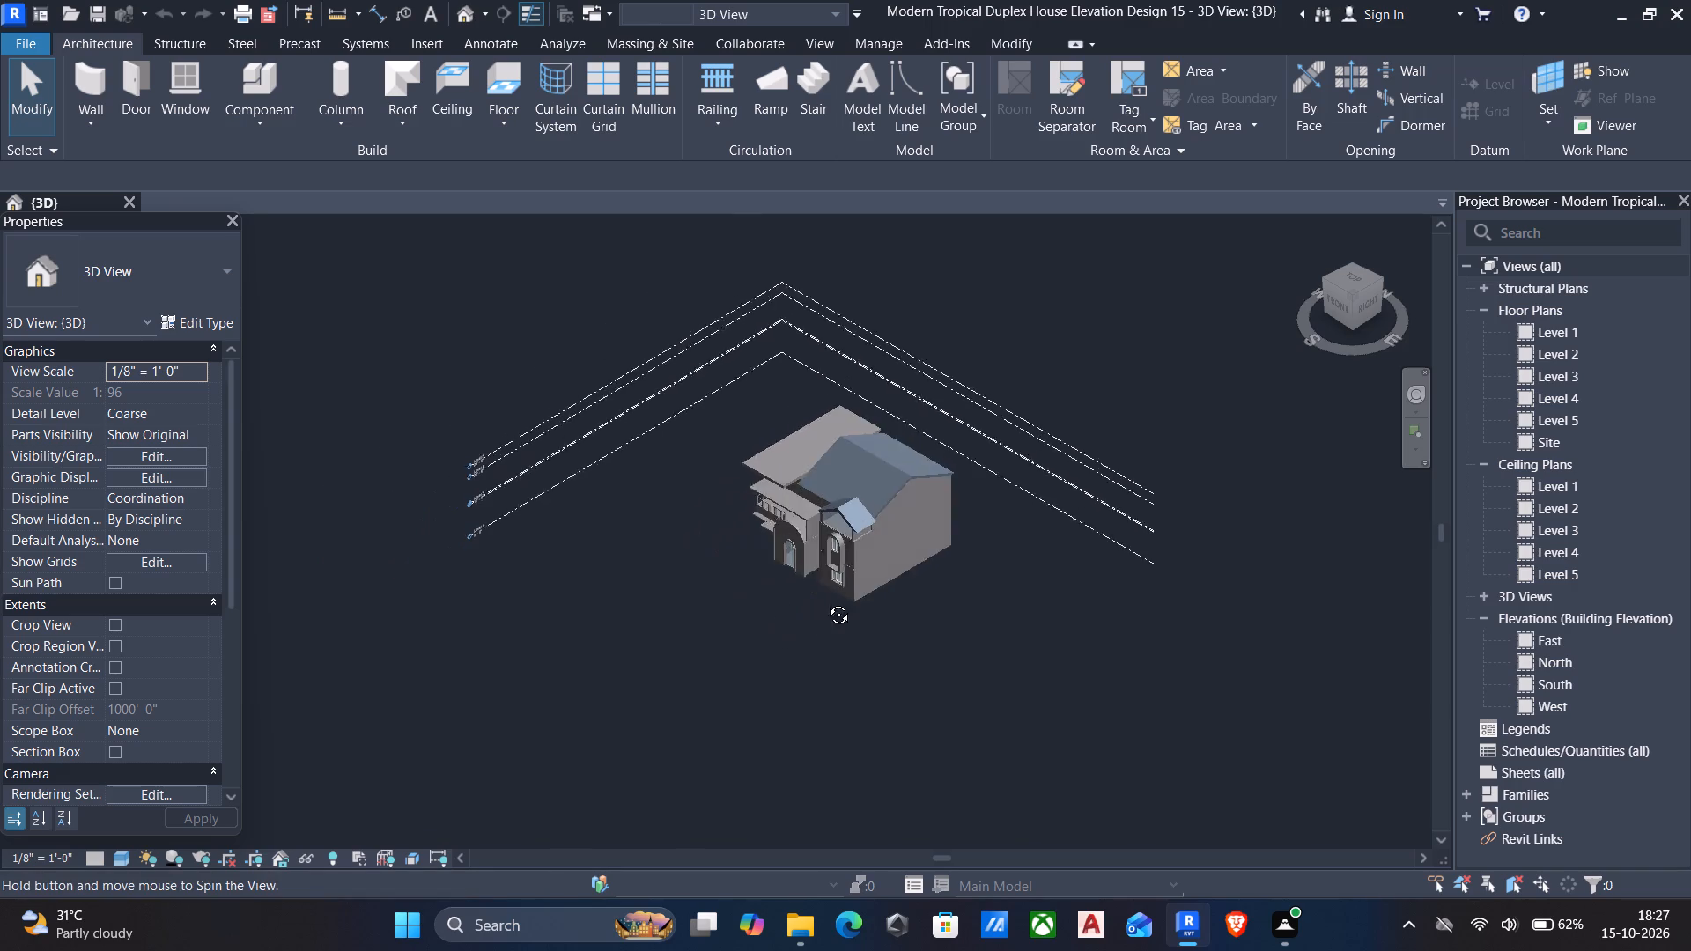
{"action": "middle_click_drag", "start_coordinate": [825, 601], "coordinate": [983, 515], "text": "shift"}
{"action": "scroll", "coordinate": [752, 646], "scroll_direction": "up", "scroll_amount": 5}
{"action": "middle_click_drag", "start_coordinate": [786, 601], "coordinate": [756, 750]}
{"action": "middle_click_drag", "start_coordinate": [780, 698], "coordinate": [794, 633]}
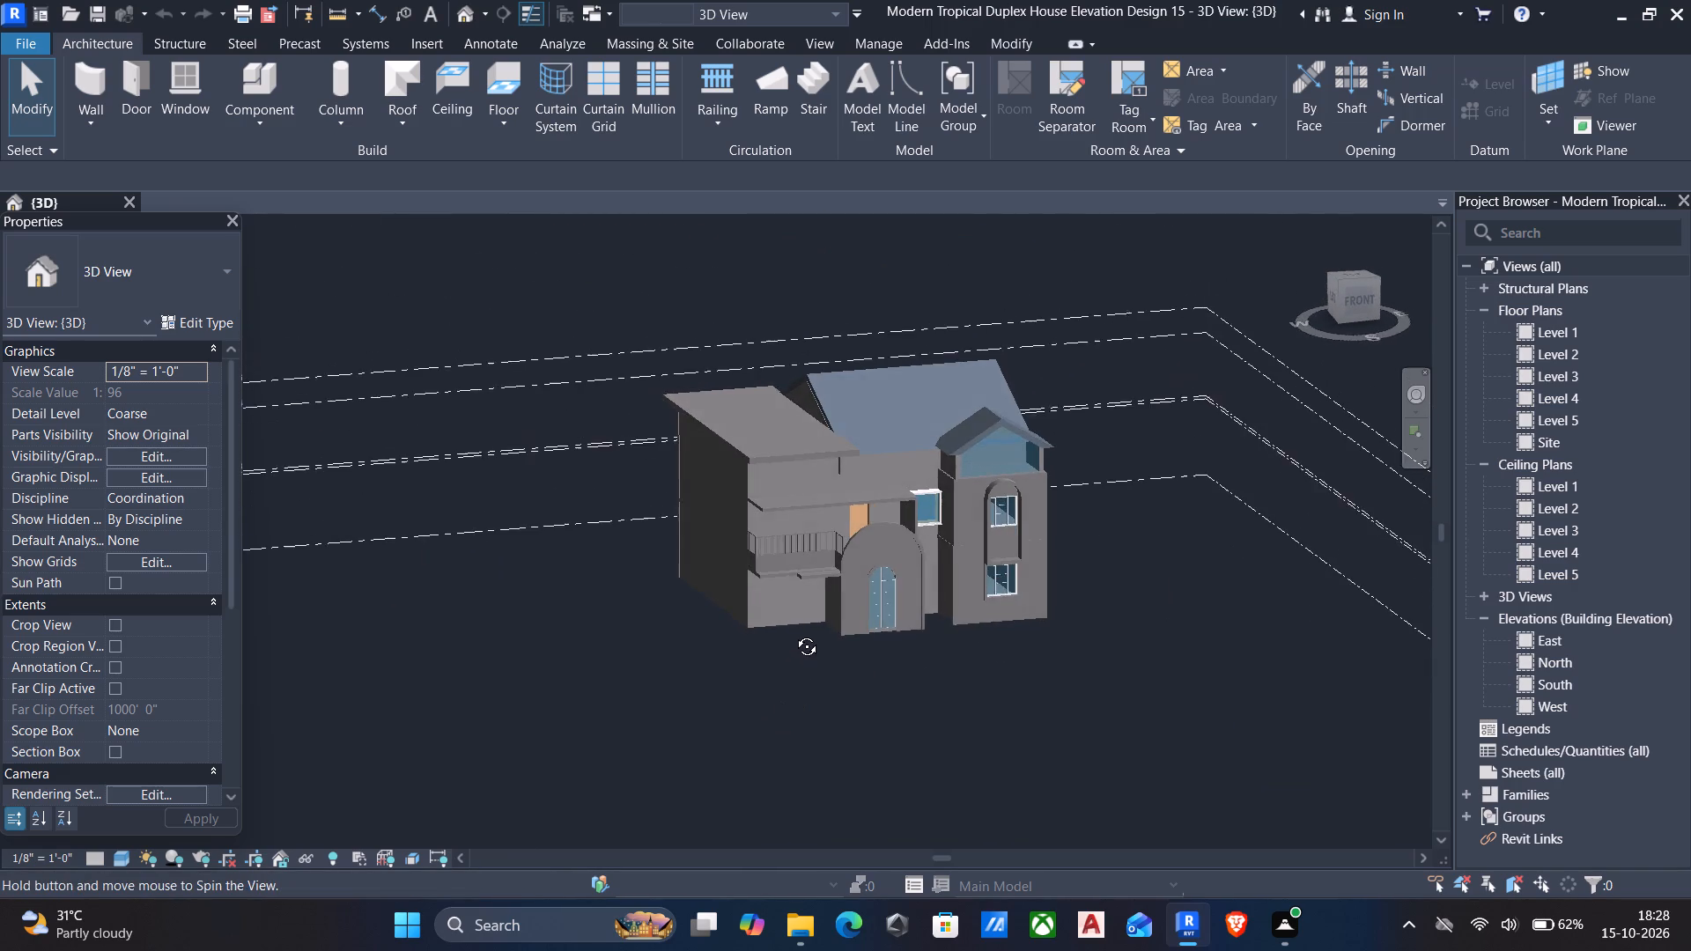
{"action": "middle_click_drag", "start_coordinate": [794, 633], "coordinate": [836, 636]}
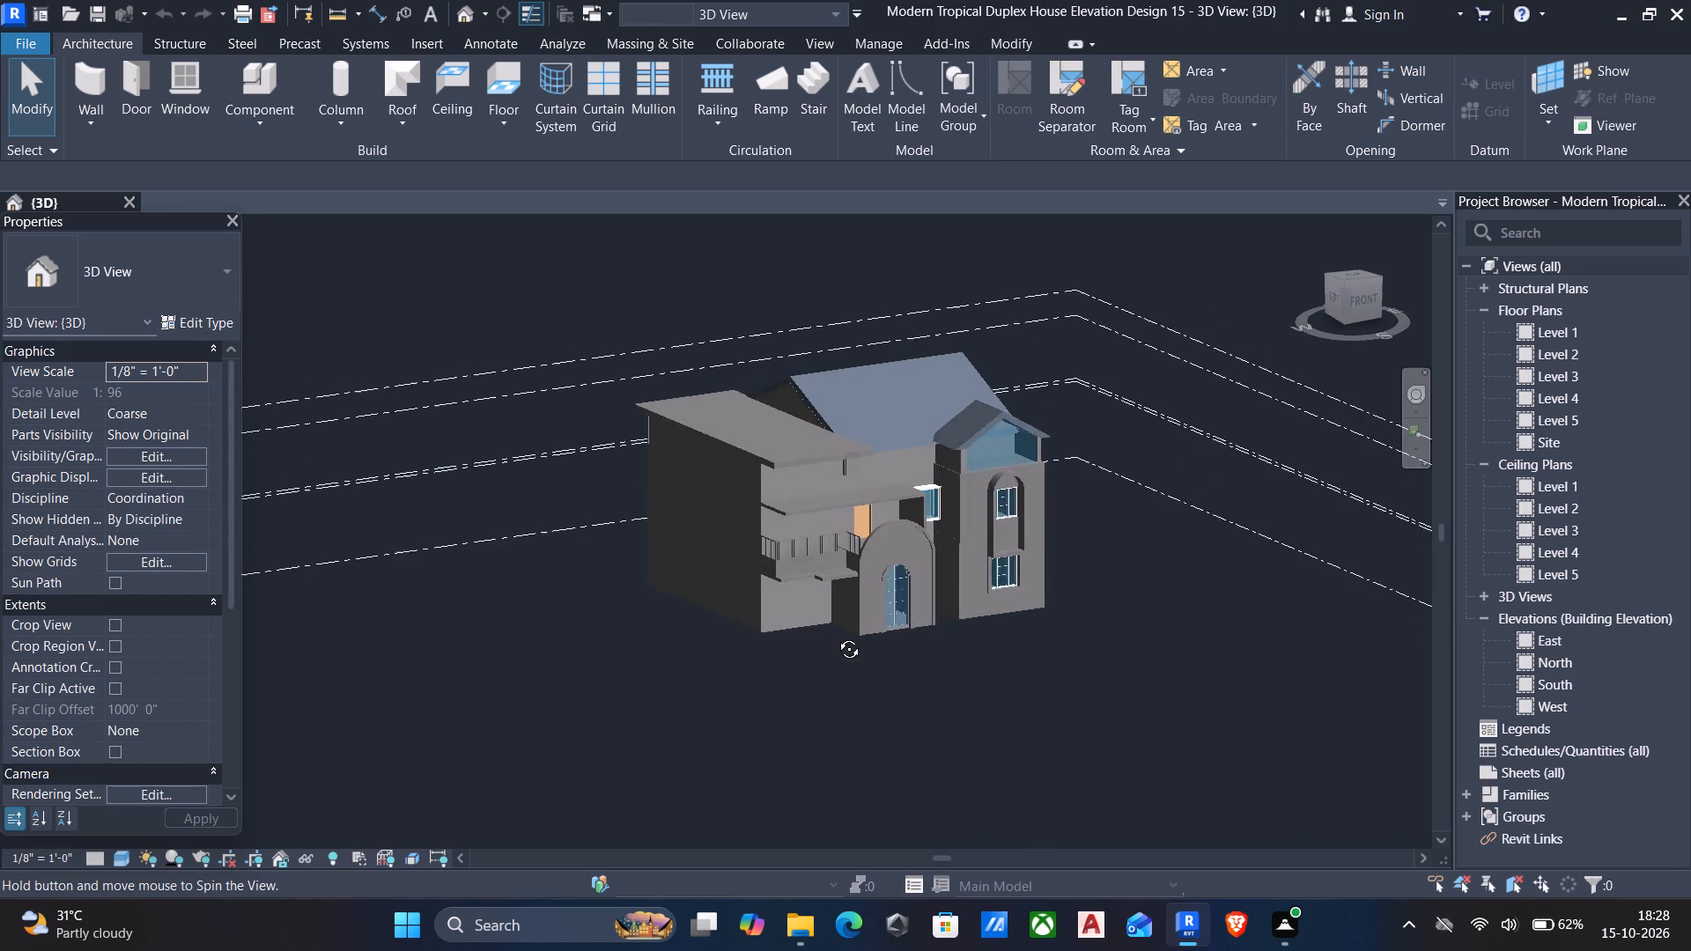
{"action": "middle_click_drag", "start_coordinate": [836, 636], "coordinate": [837, 635]}
{"action": "middle_click_drag", "start_coordinate": [840, 635], "coordinate": [843, 741]}
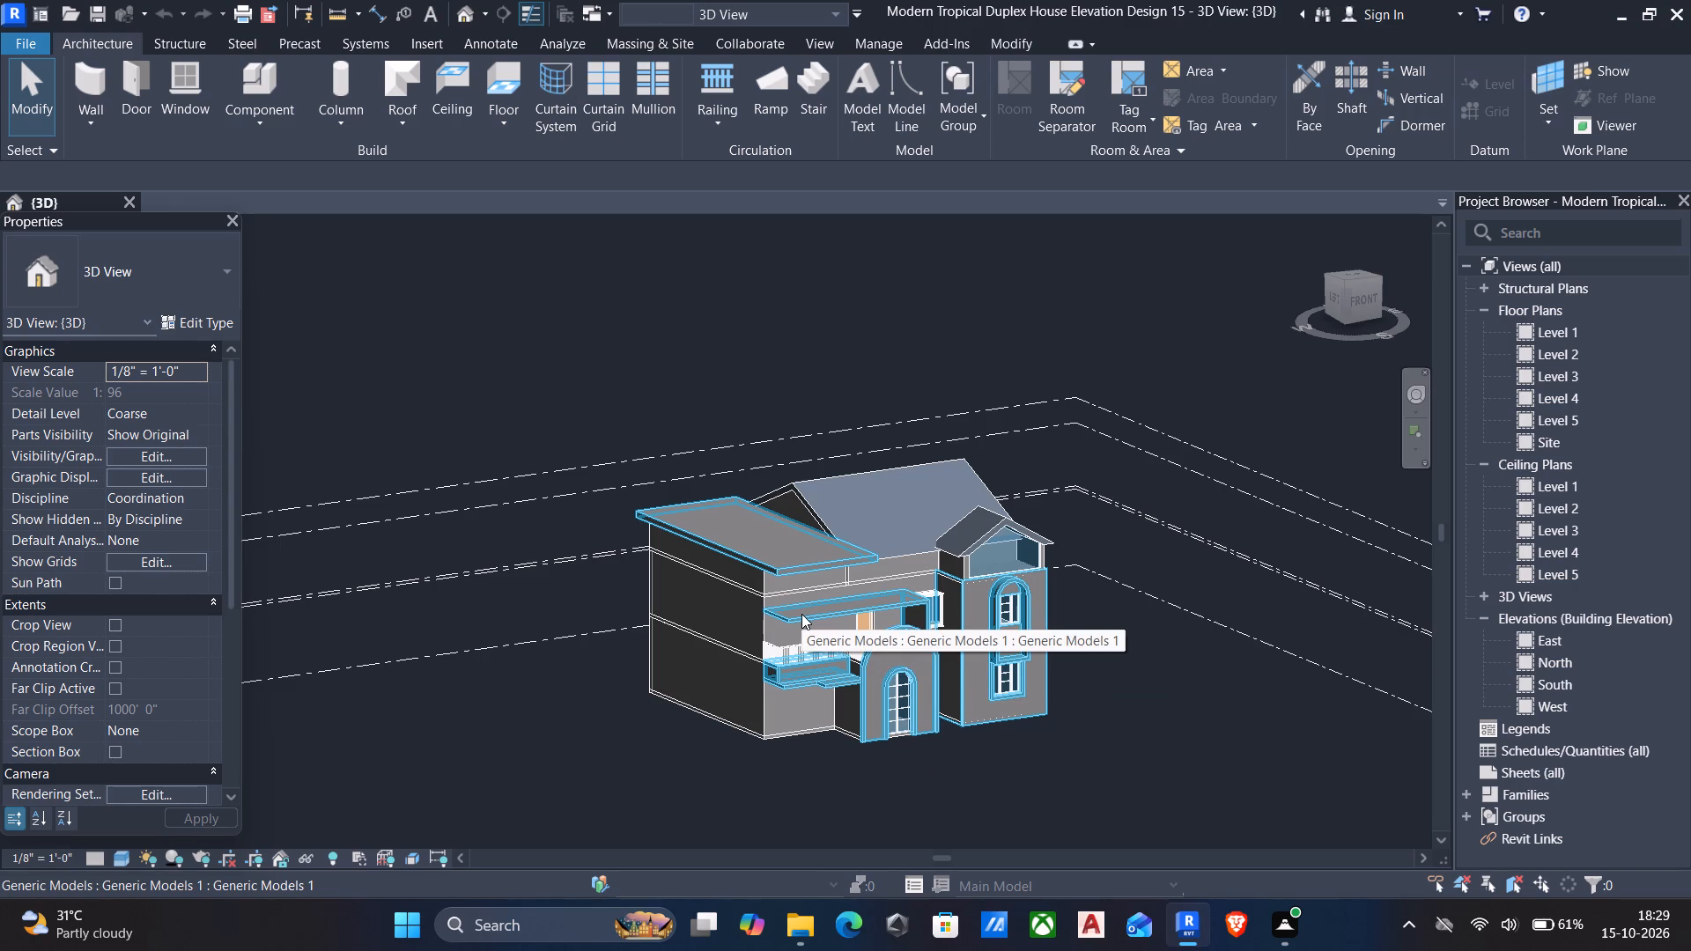
Edit the facade generic model in place and assign the Gypsum Wall Board material to the flat roof slab extrusion.
{"action": "left_click", "coordinate": [783, 567]}
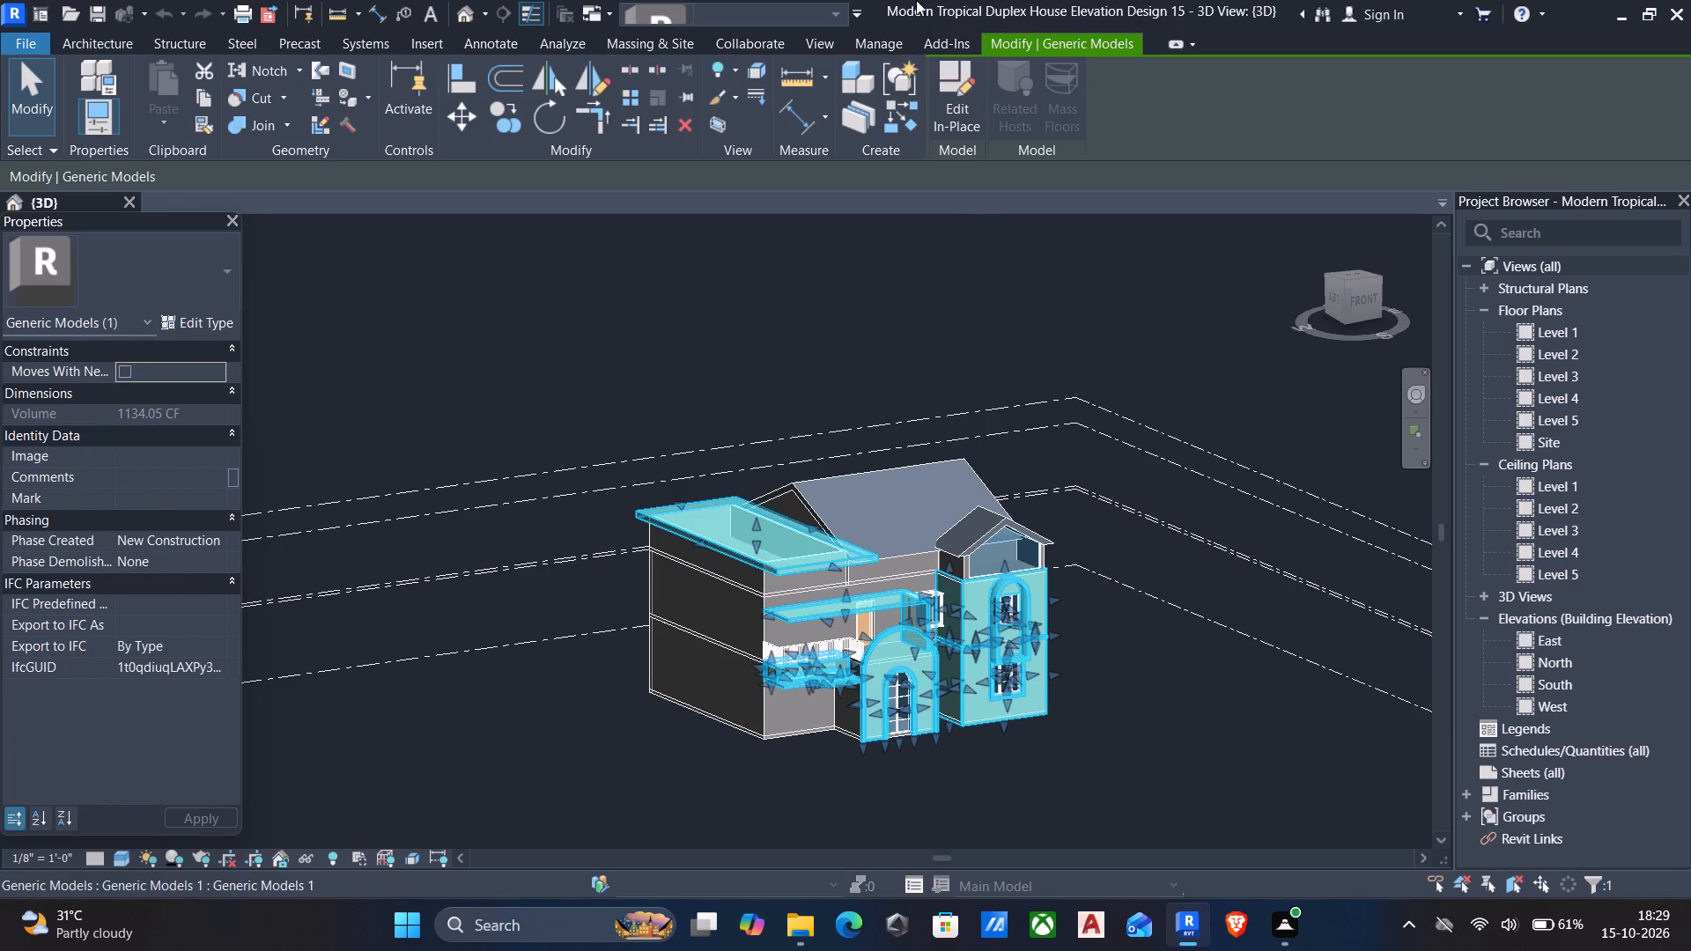
{"action": "left_click", "coordinate": [949, 78]}
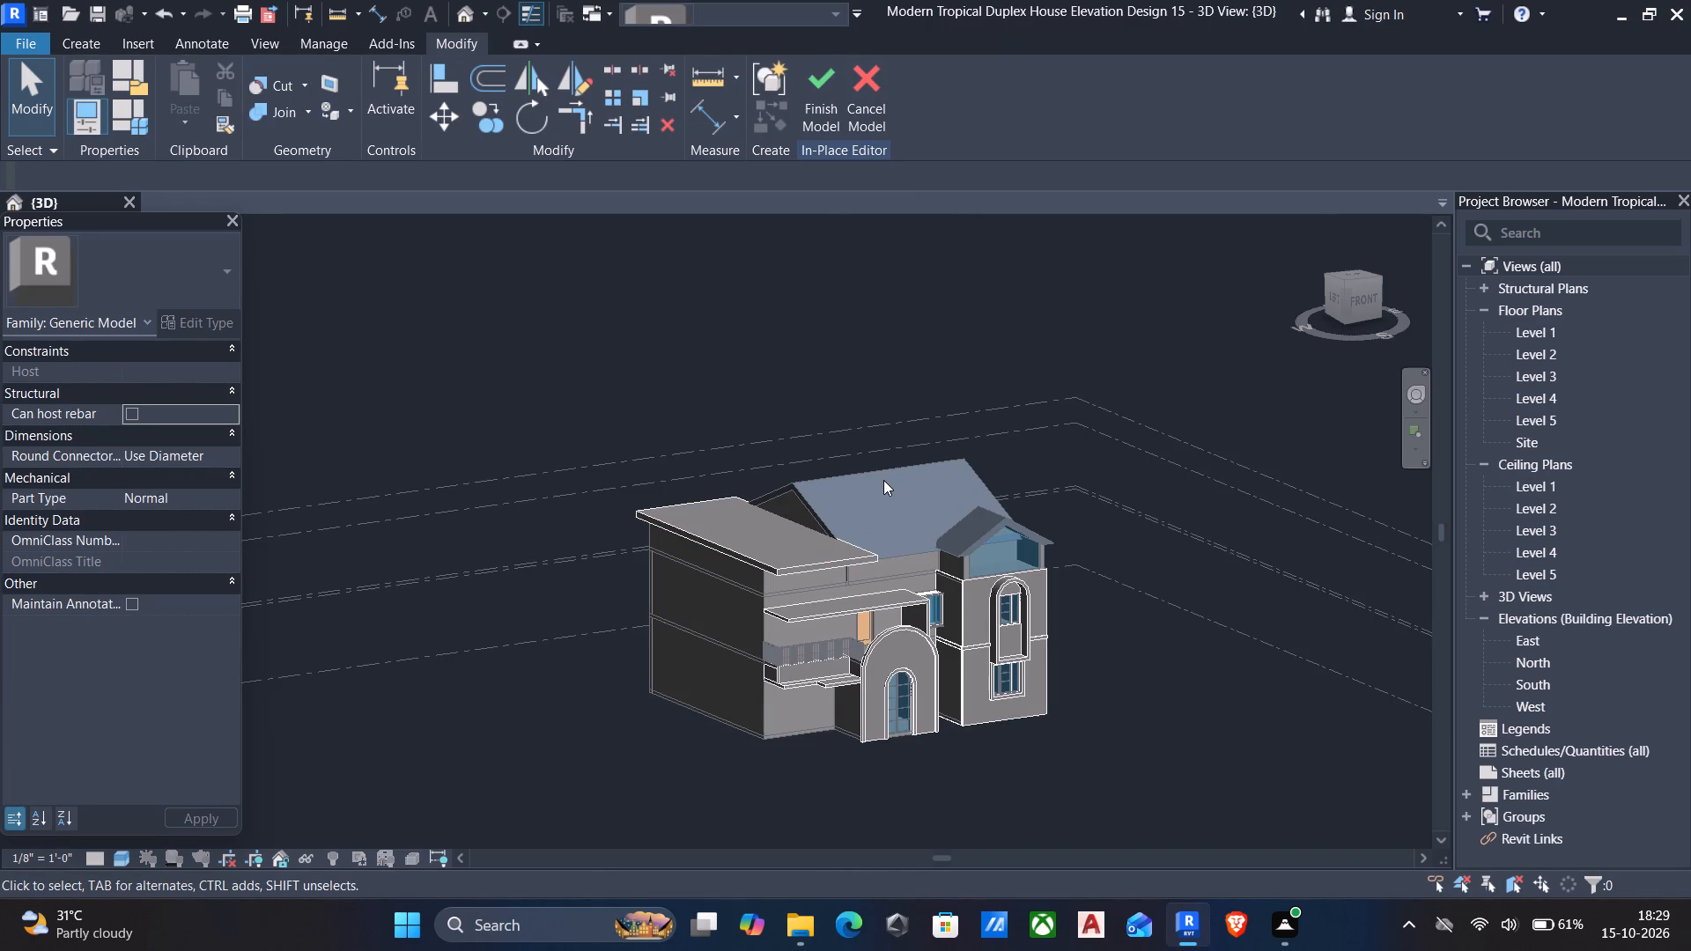
{"action": "left_click", "coordinate": [816, 560]}
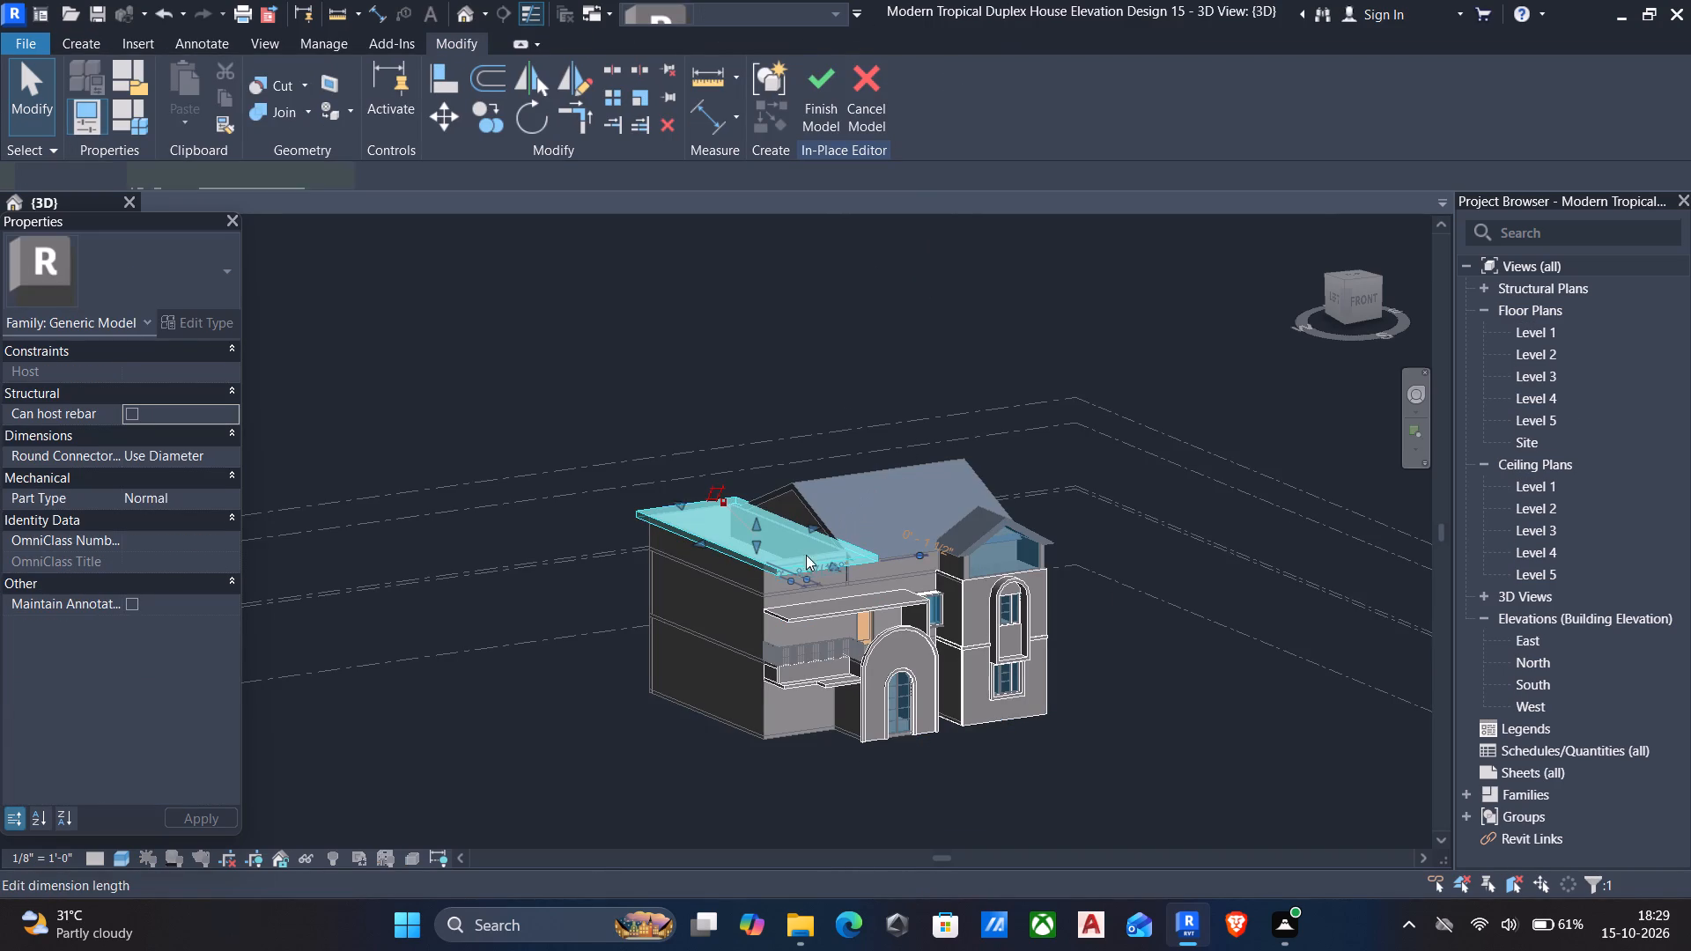
{"action": "left_click", "coordinate": [217, 518]}
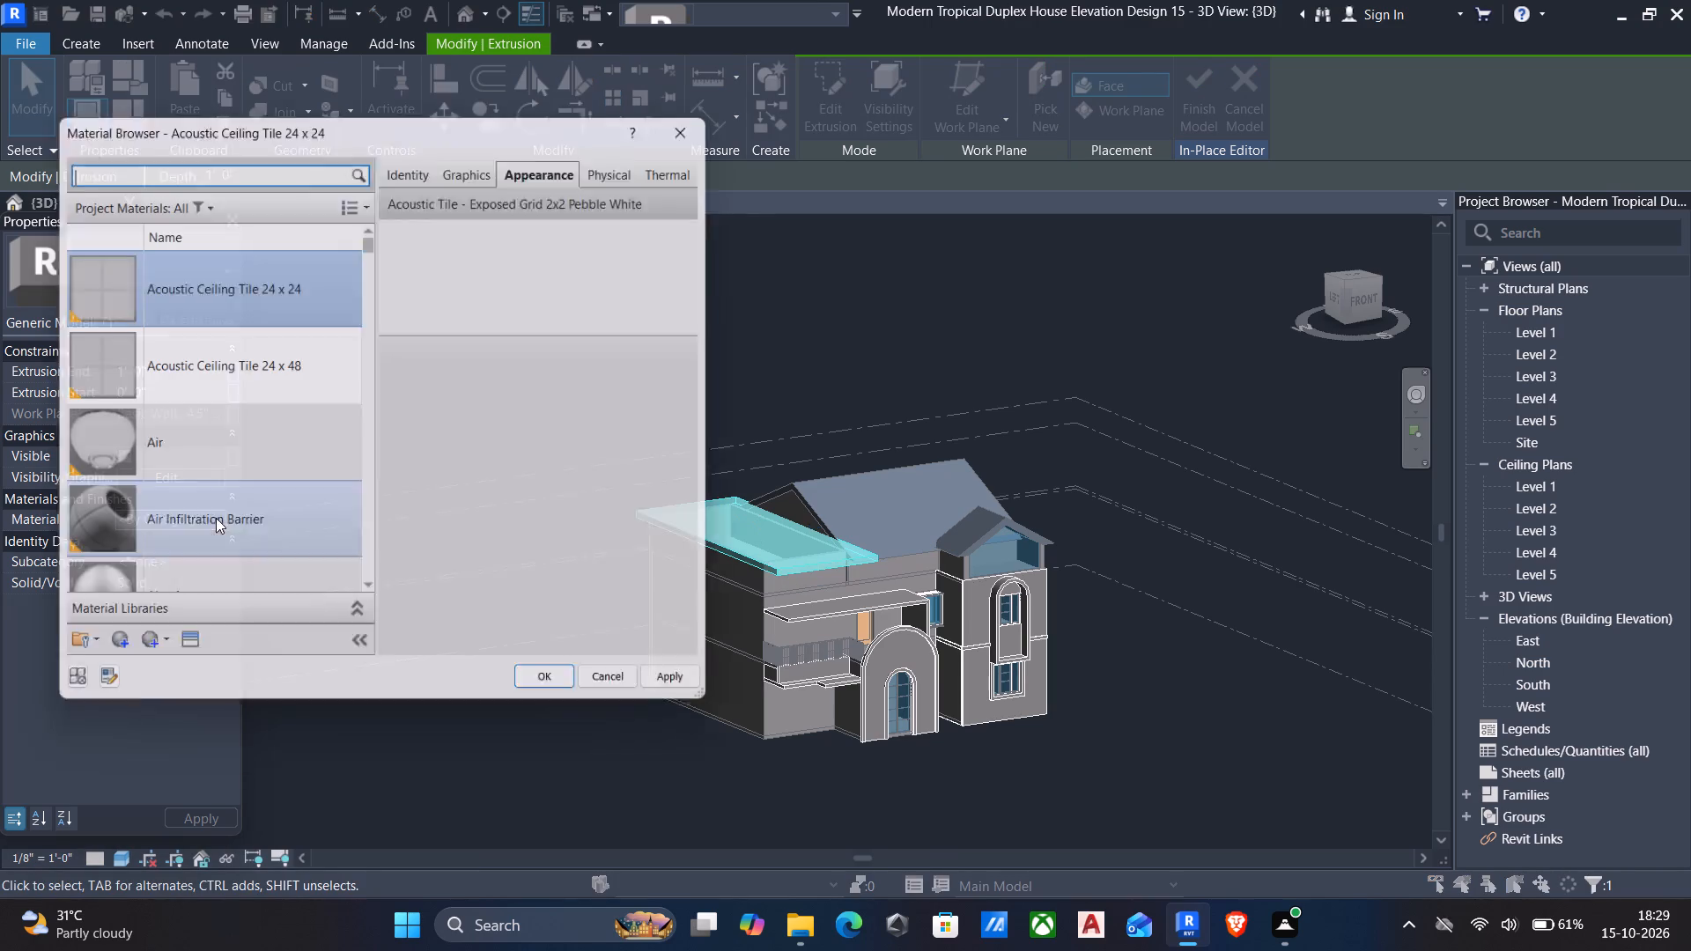
{"action": "scroll", "coordinate": [292, 425], "scroll_direction": "up", "scroll_amount": 15}
{"action": "scroll", "coordinate": [292, 427], "scroll_direction": "down", "scroll_amount": 13}
{"action": "scroll", "coordinate": [266, 496], "scroll_direction": "down", "scroll_amount": 6}
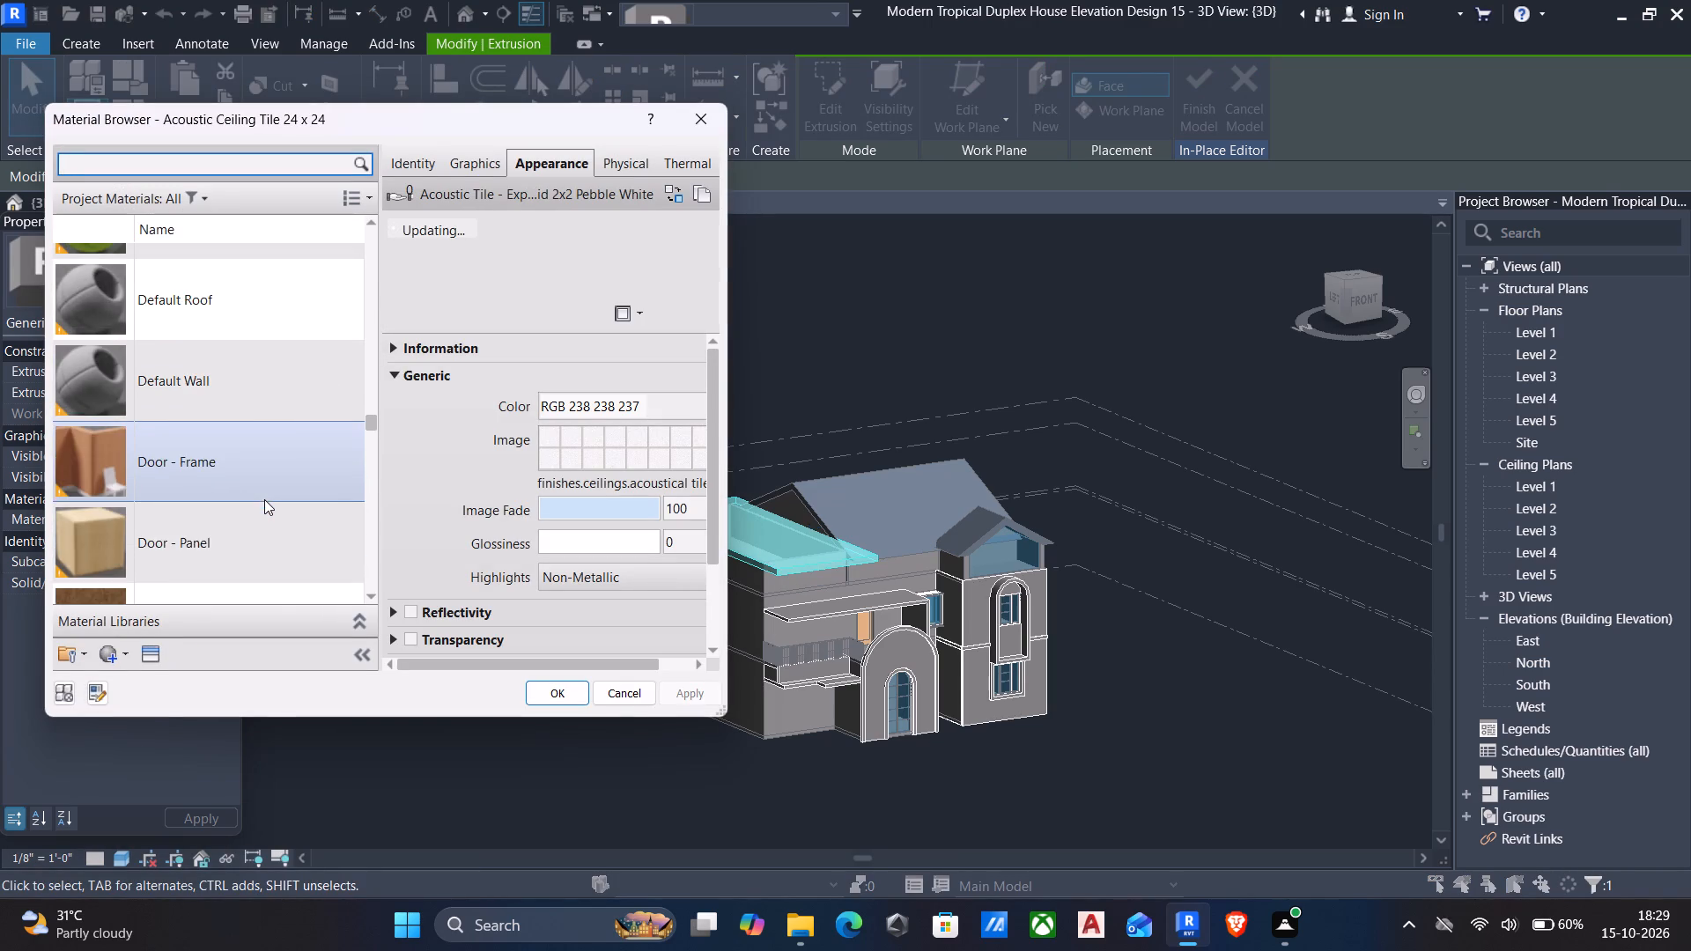
{"action": "scroll", "coordinate": [255, 512], "scroll_direction": "down", "scroll_amount": 5}
{"action": "scroll", "coordinate": [243, 506], "scroll_direction": "up", "scroll_amount": 1}
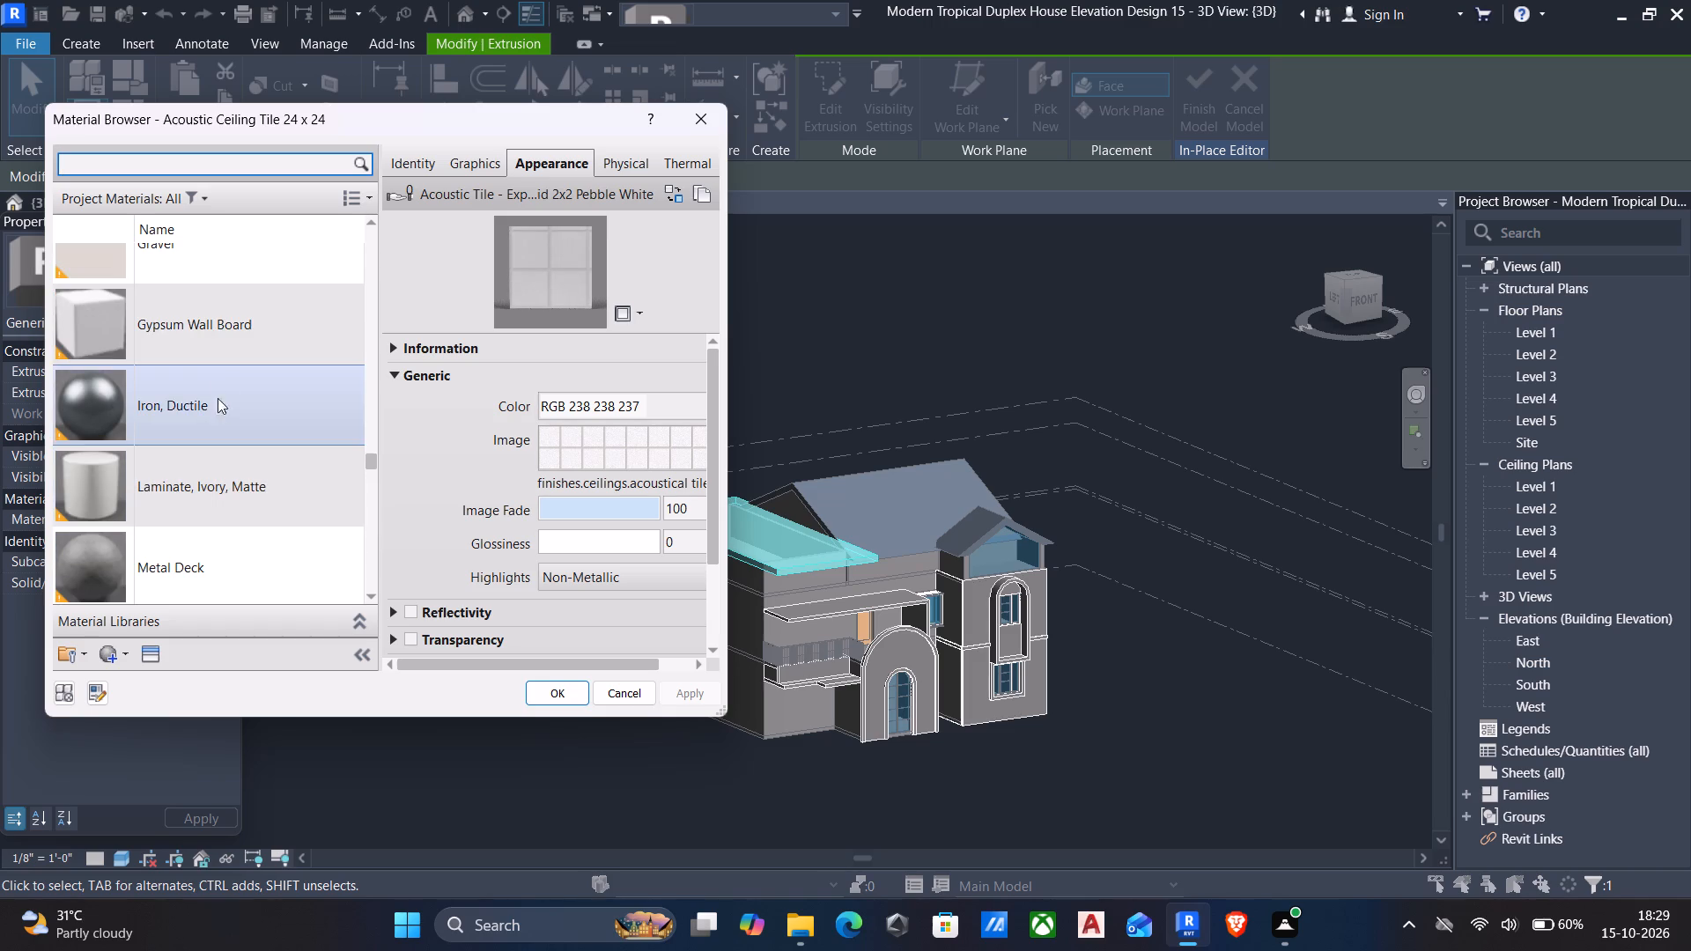
{"action": "left_click", "coordinate": [210, 321]}
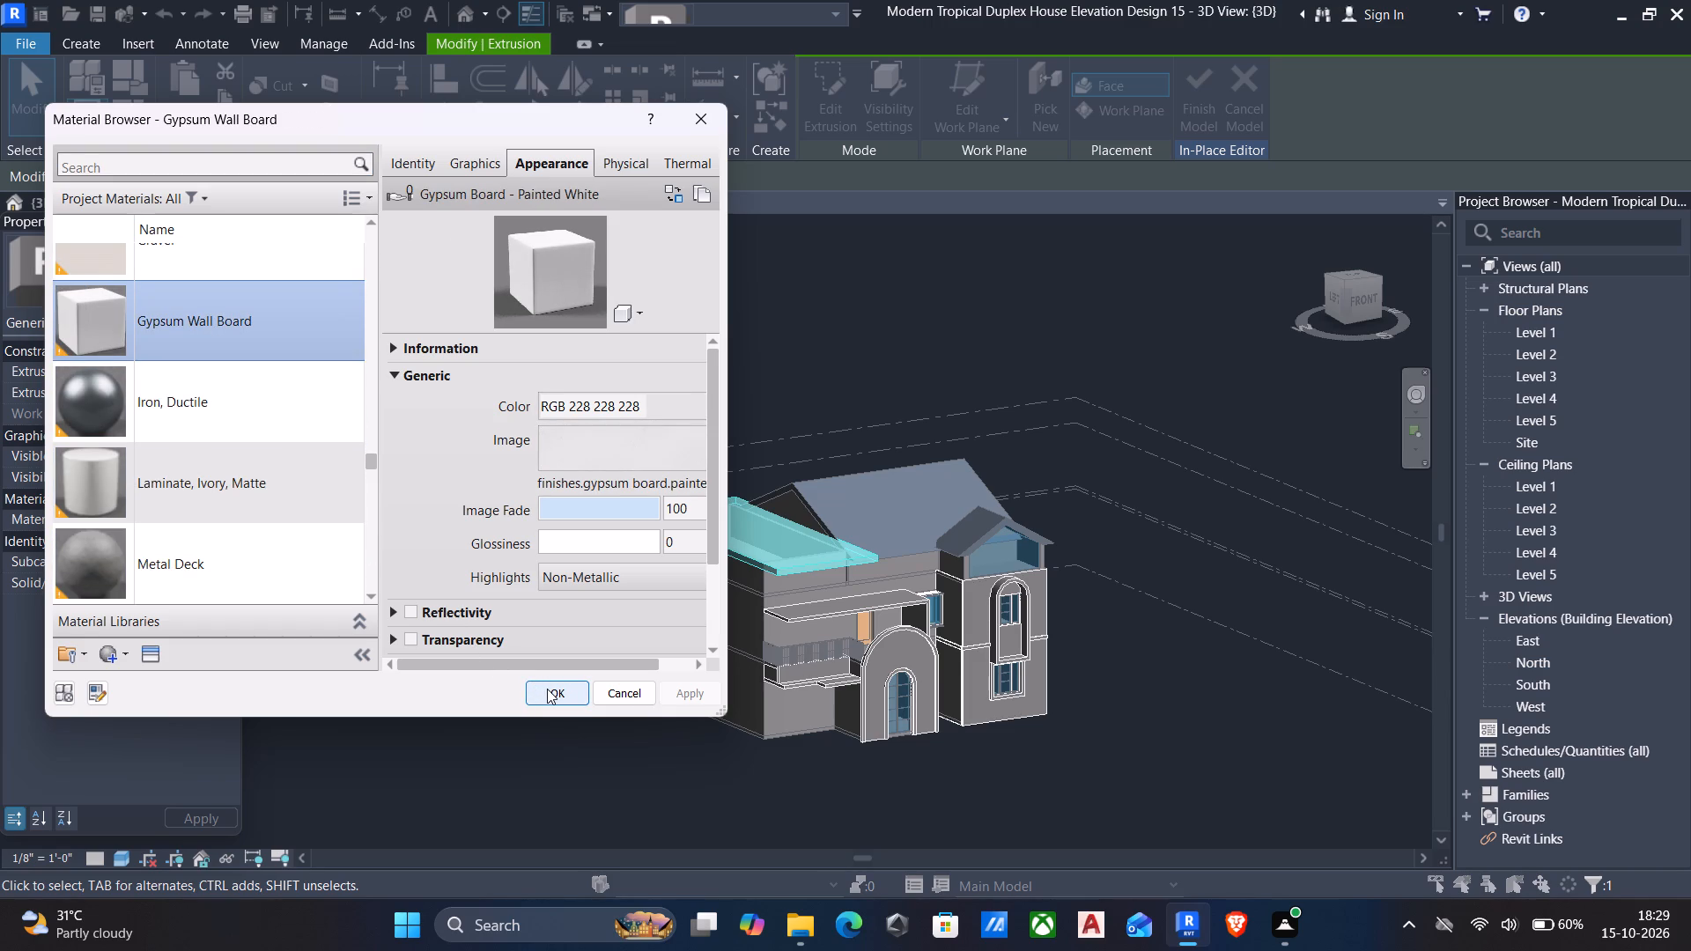
{"action": "left_click", "coordinate": [547, 689]}
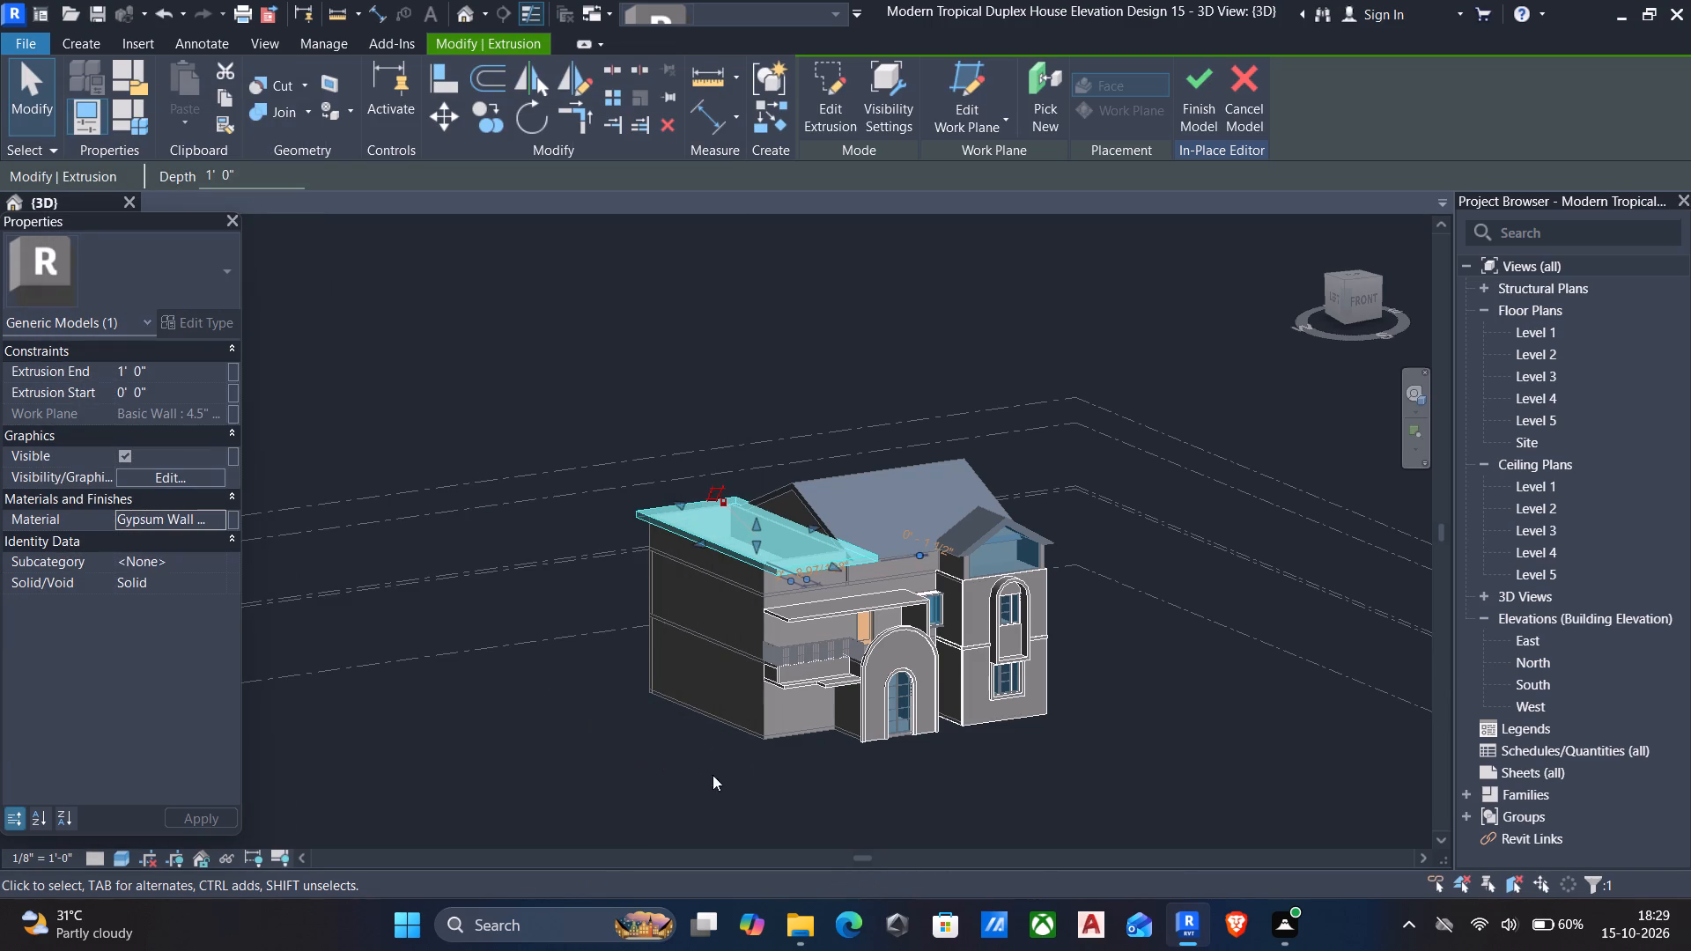
{"action": "key", "text": "Escape"}
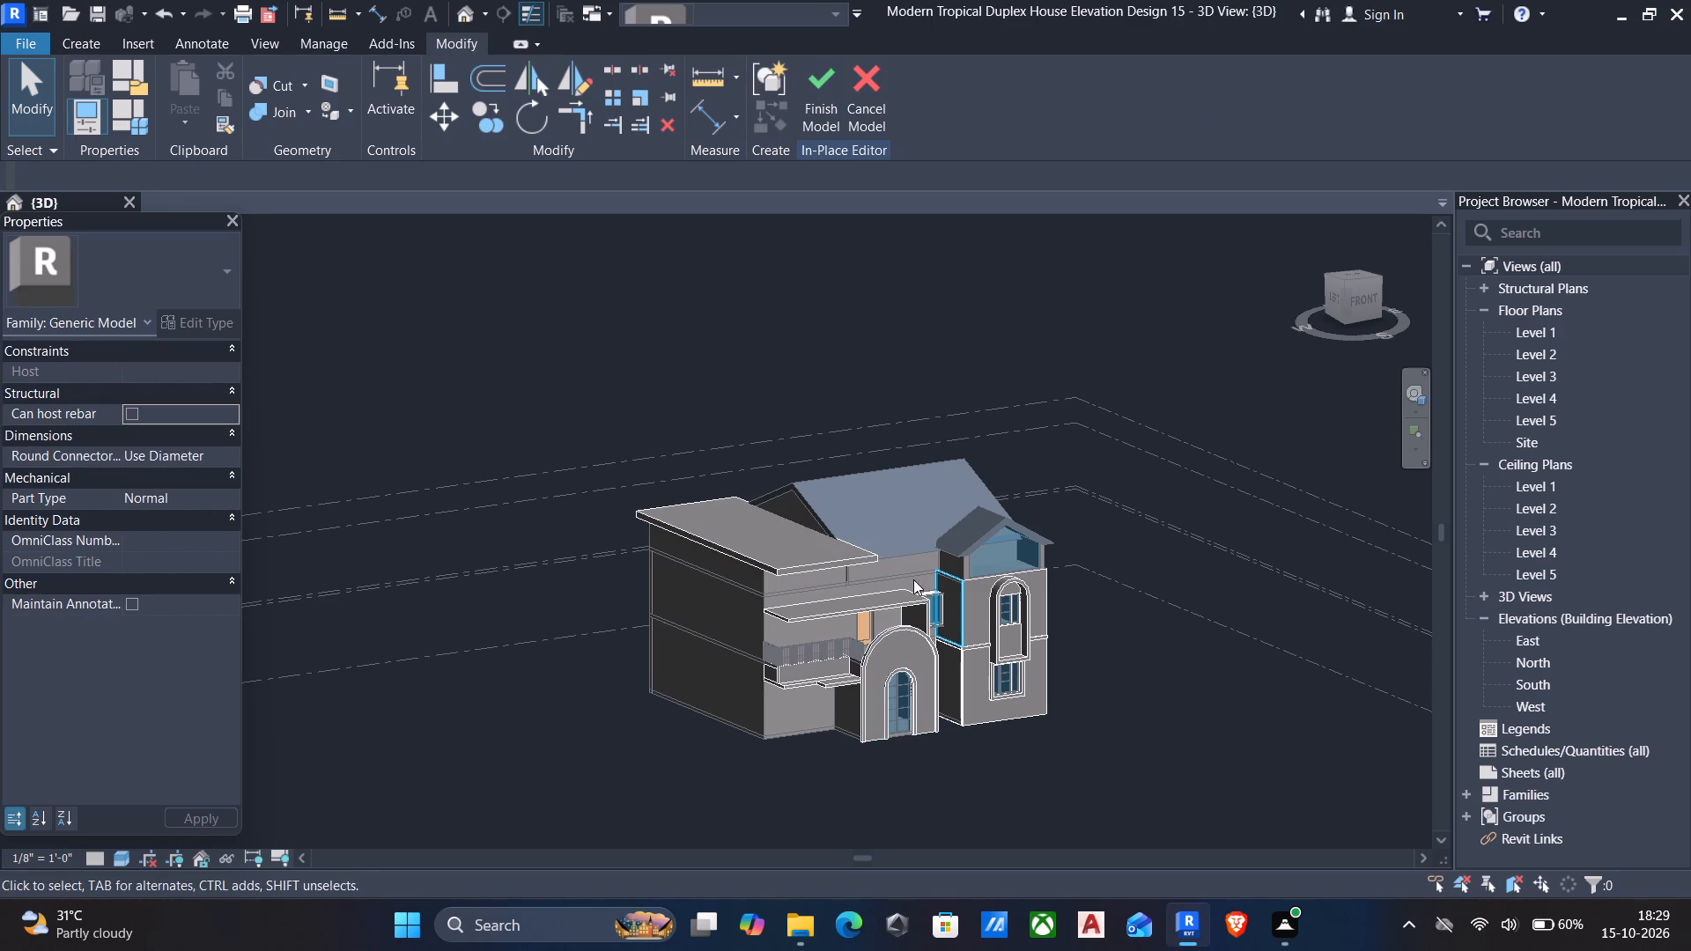
Assign the Gypsum Wall Board material to the arched entrance panel extrusion around the front door.
{"action": "scroll", "coordinate": [912, 585], "scroll_direction": "up", "scroll_amount": 3}
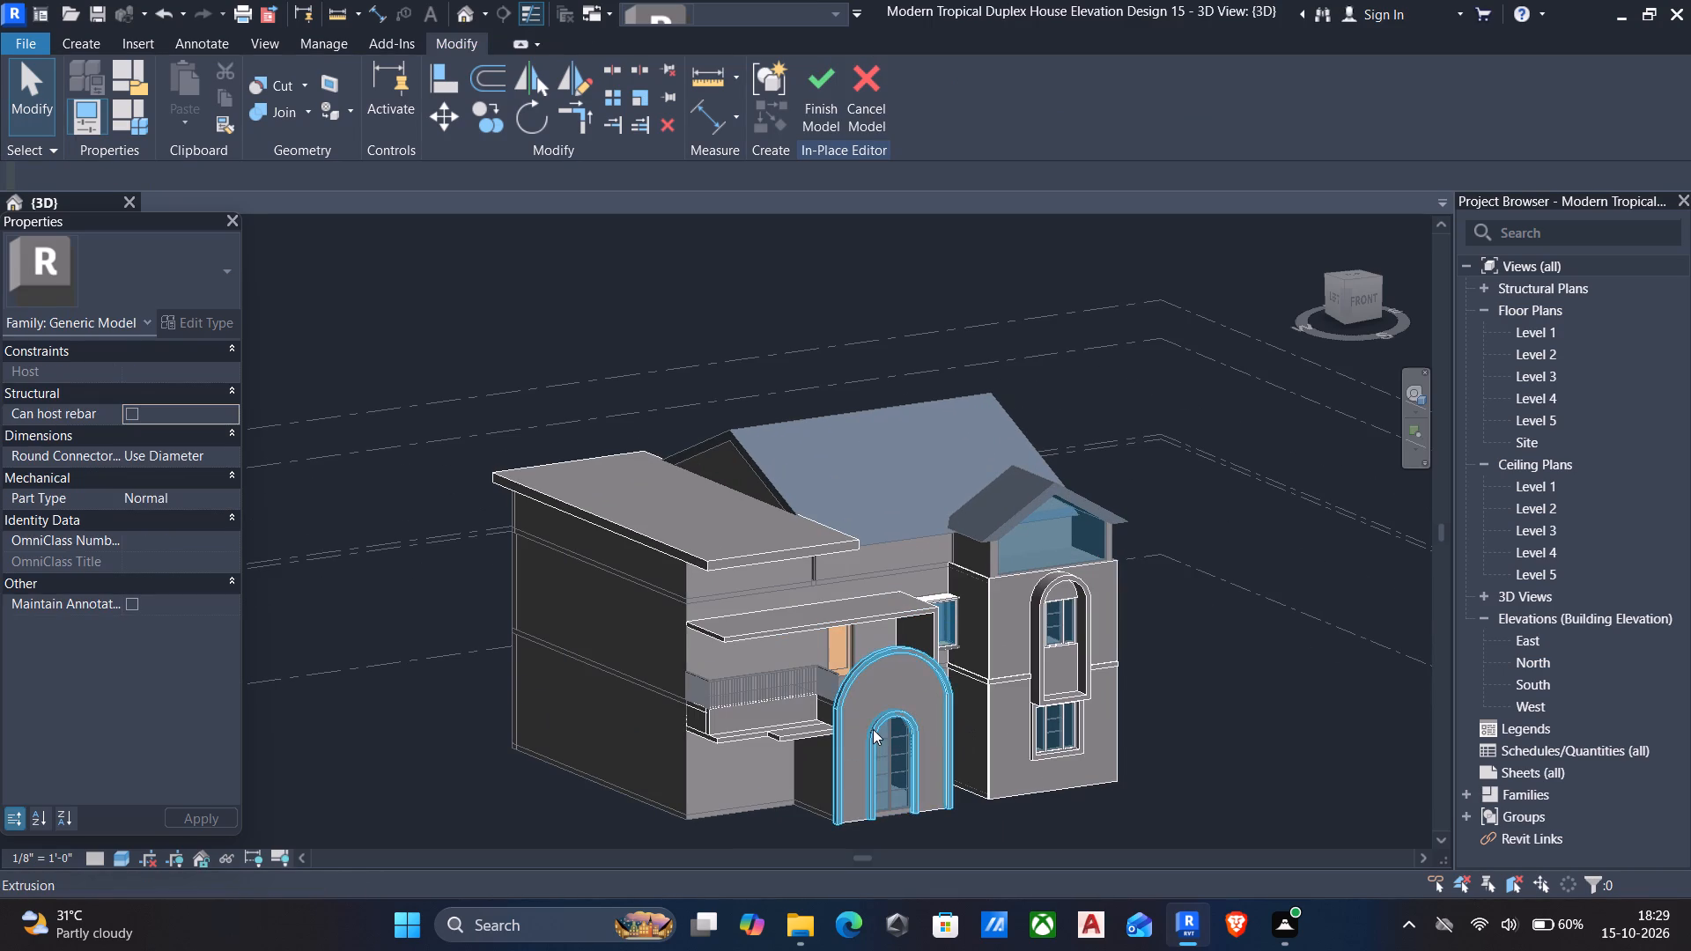
{"action": "scroll", "coordinate": [864, 706], "scroll_direction": "up", "scroll_amount": 4}
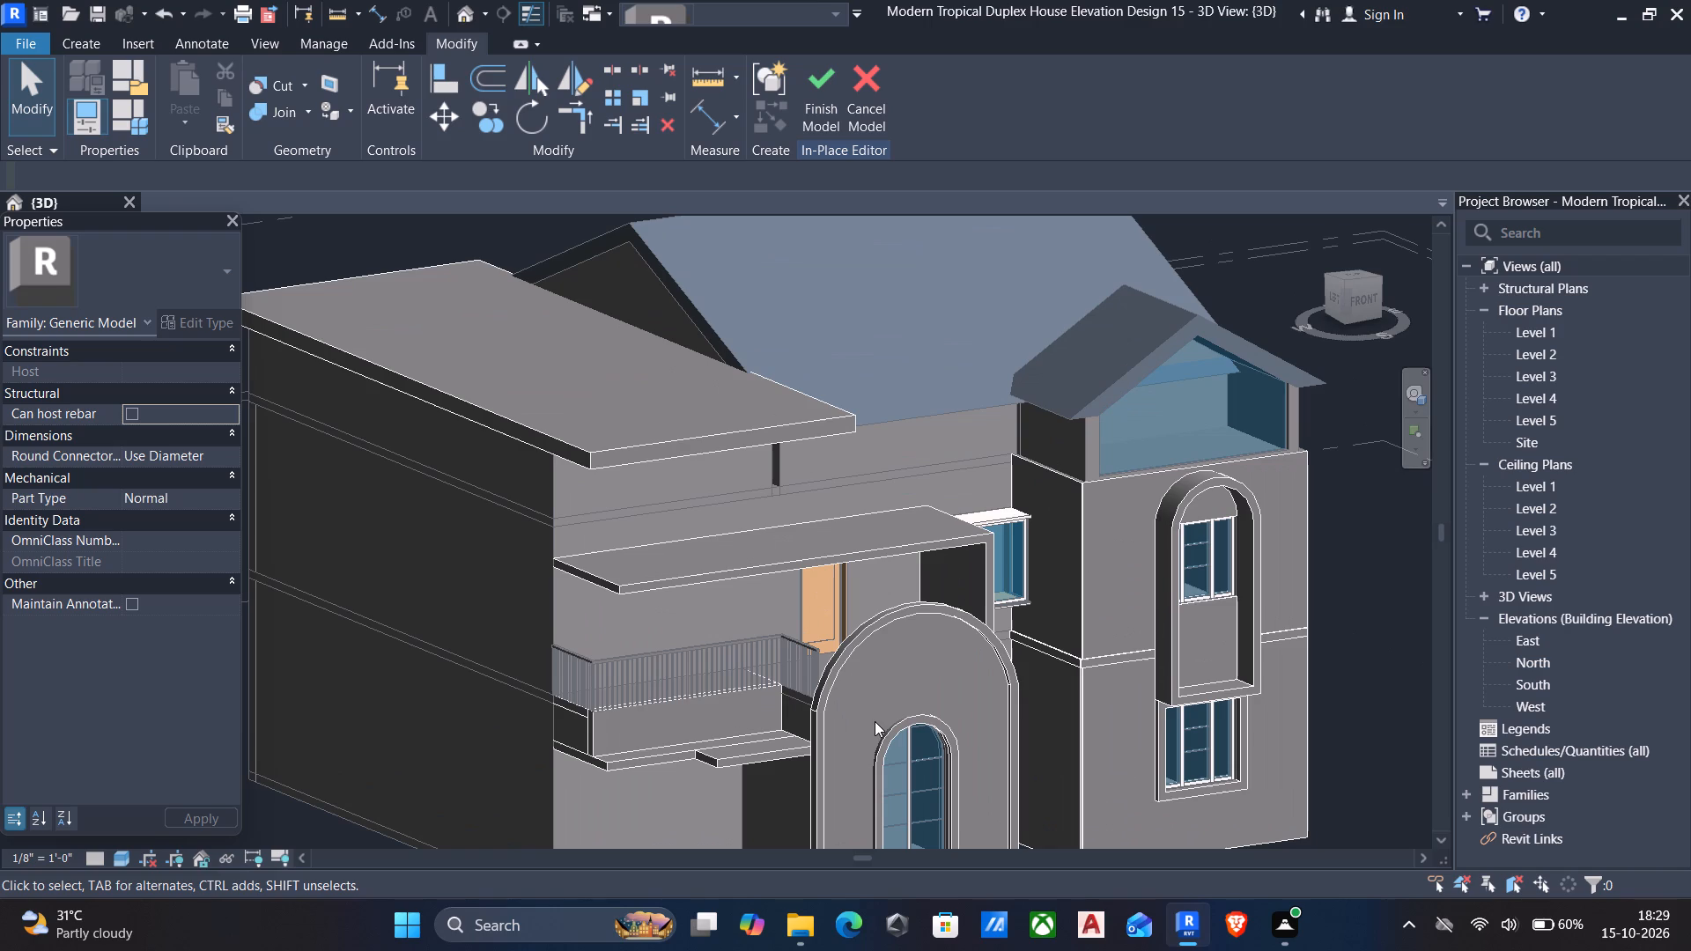
{"action": "left_click", "coordinate": [875, 721]}
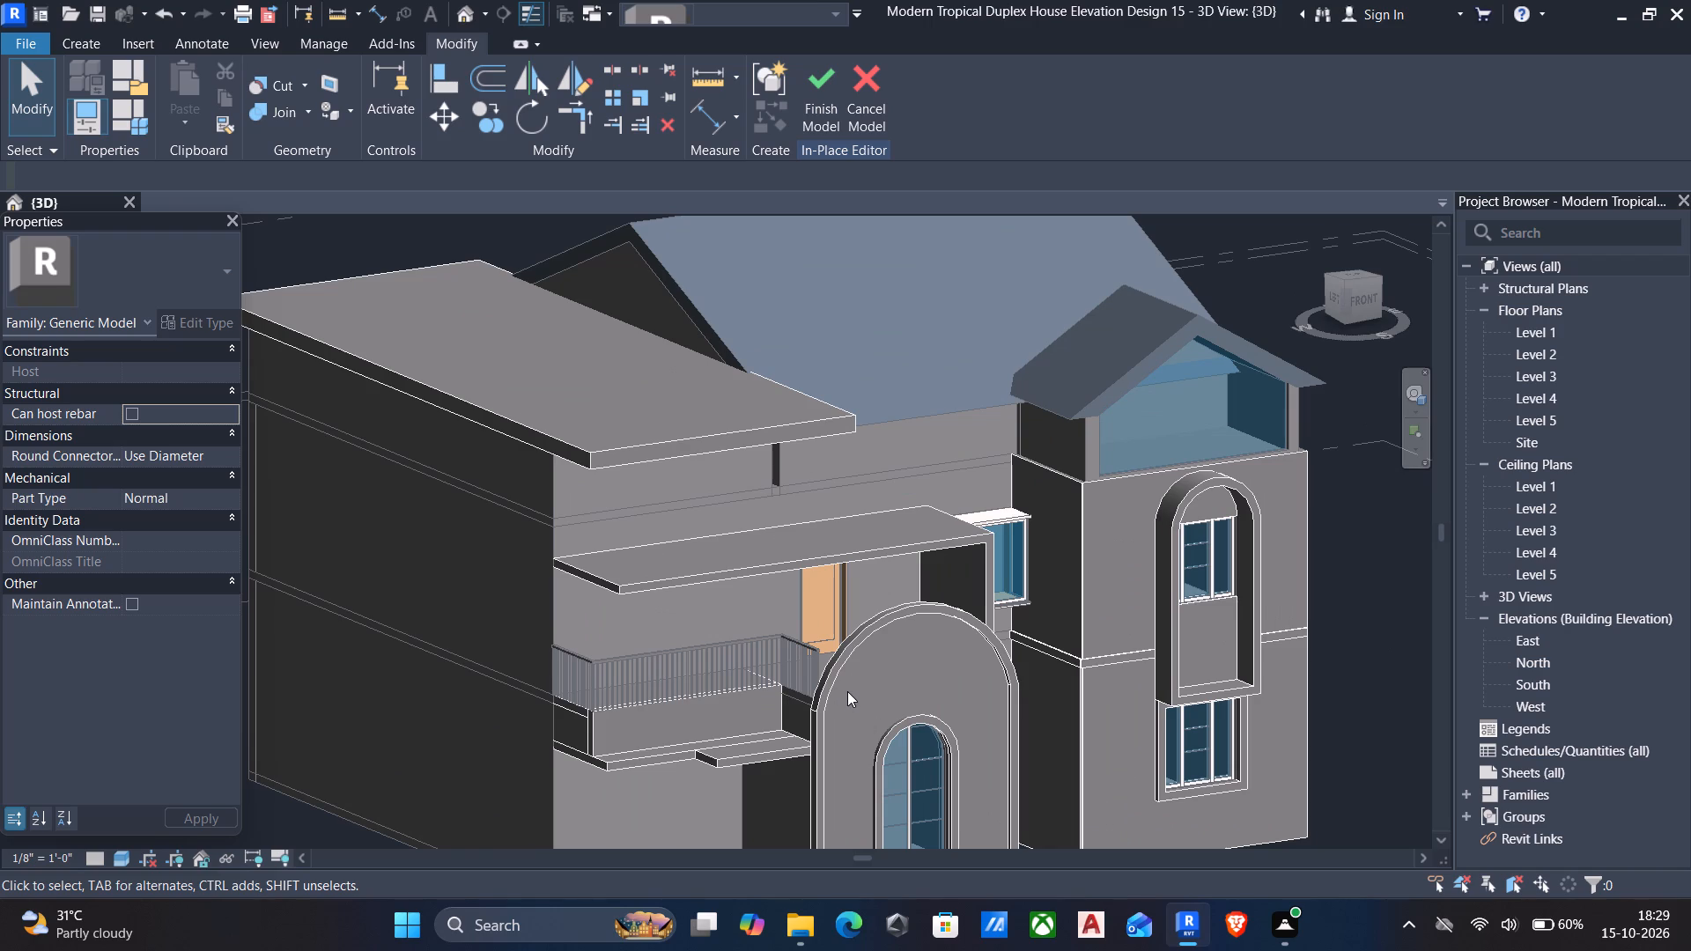
{"action": "left_click", "coordinate": [846, 671]}
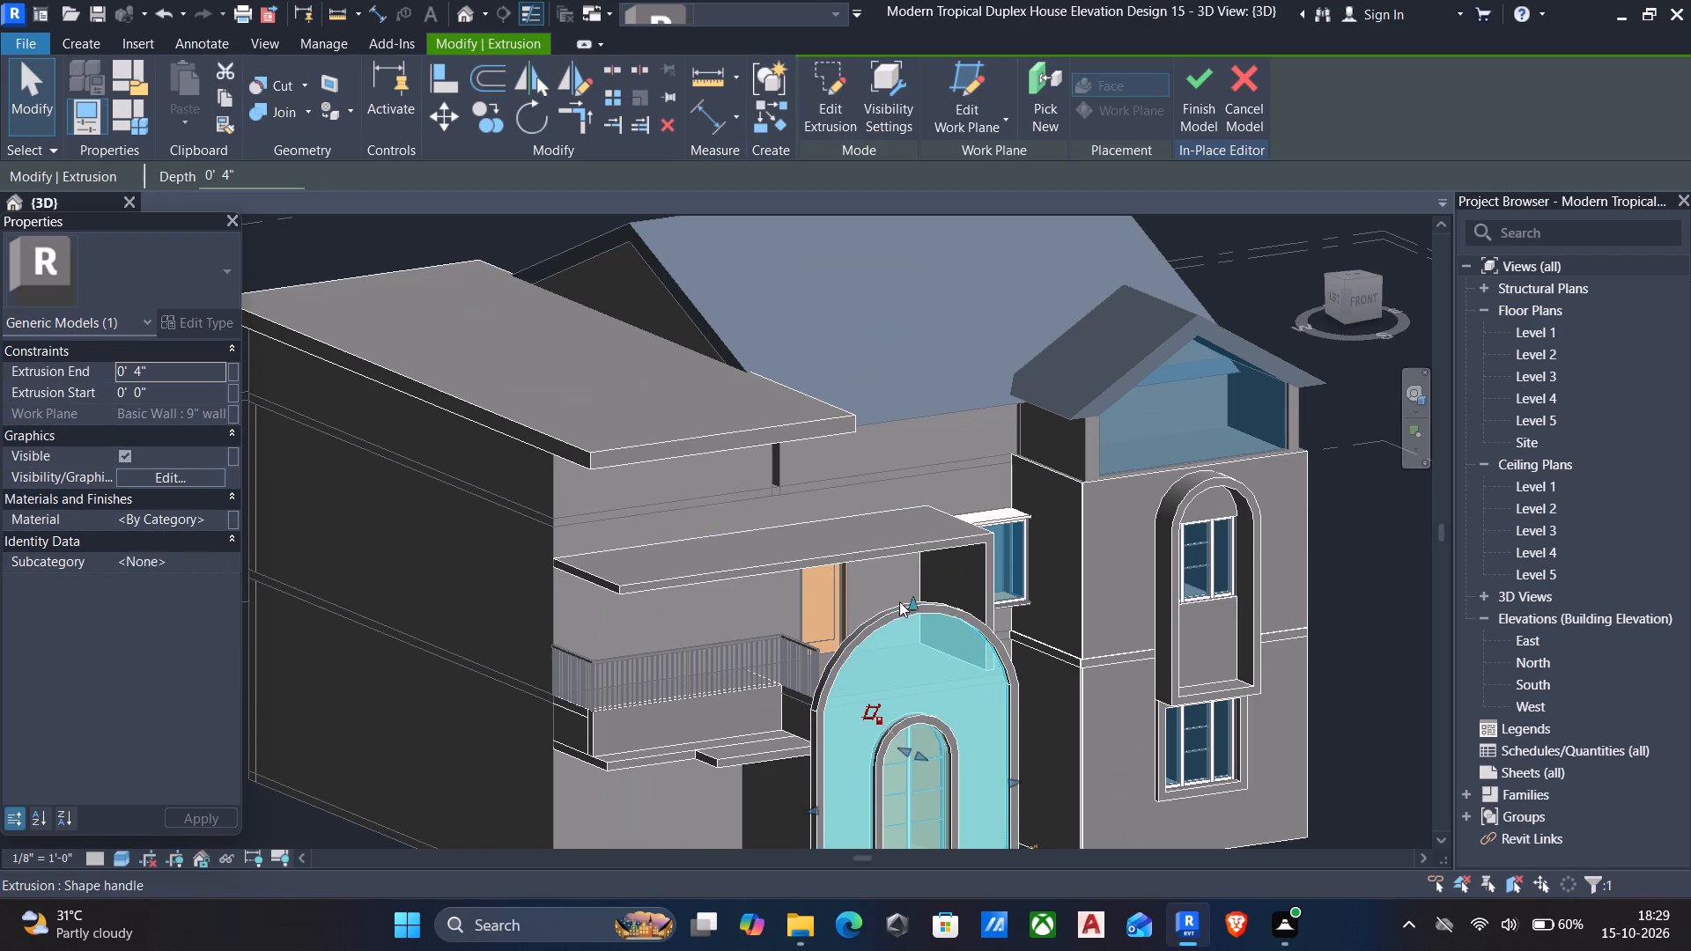
{"action": "left_click", "coordinate": [217, 516]}
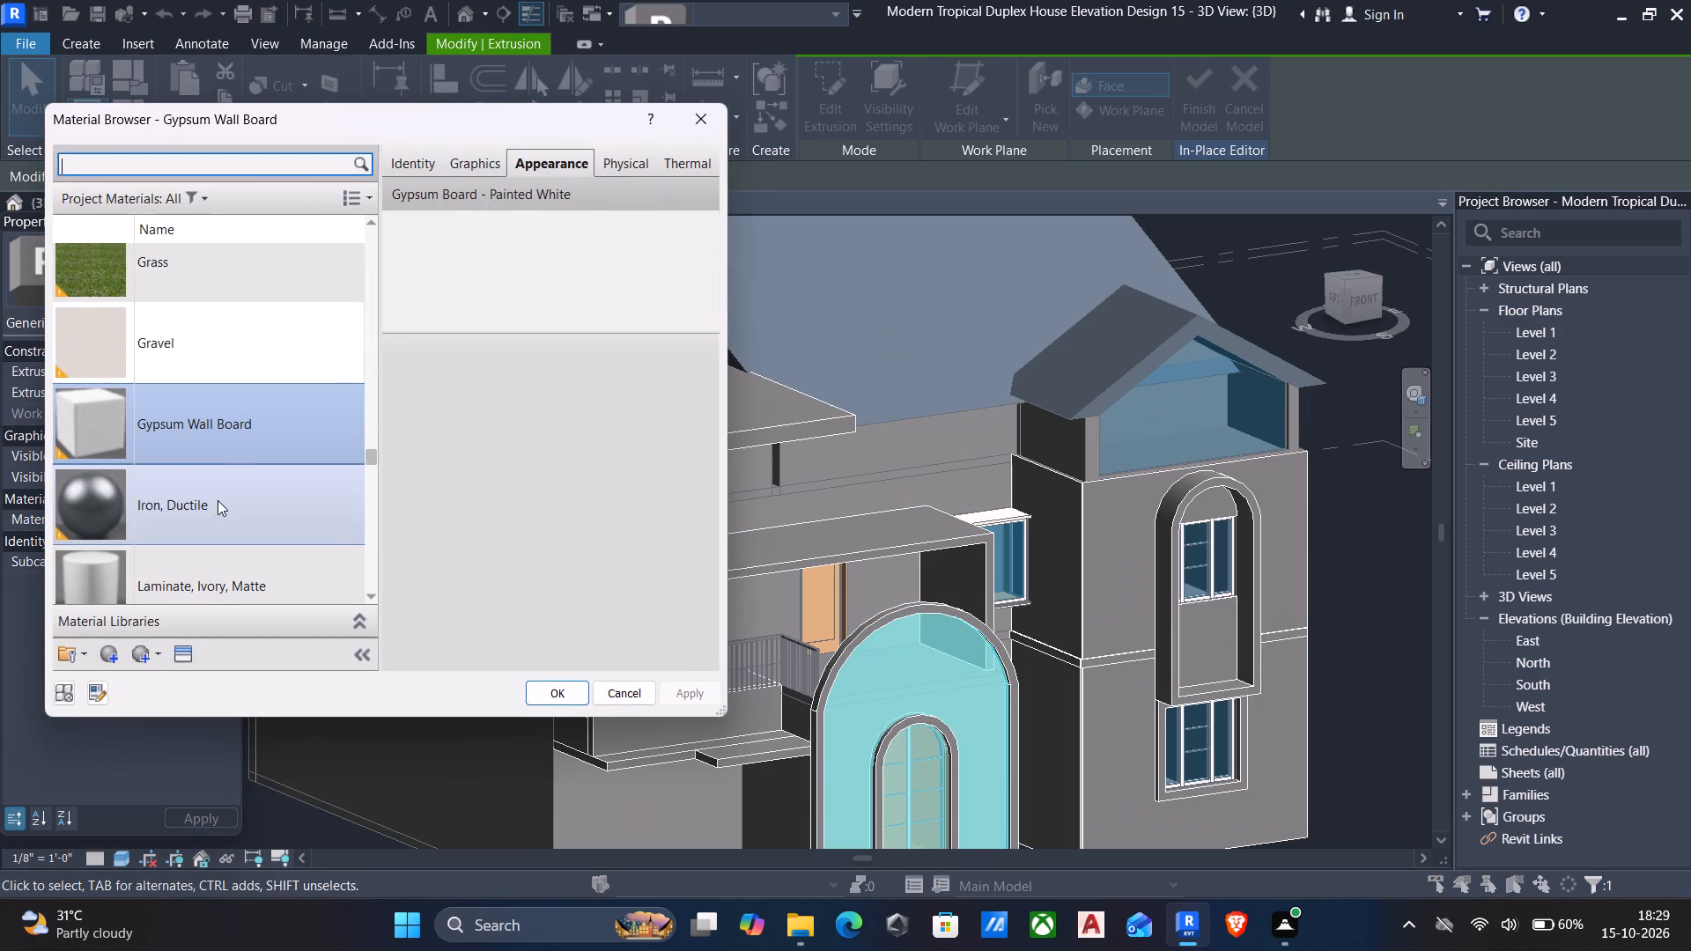
{"action": "left_click", "coordinate": [161, 443]}
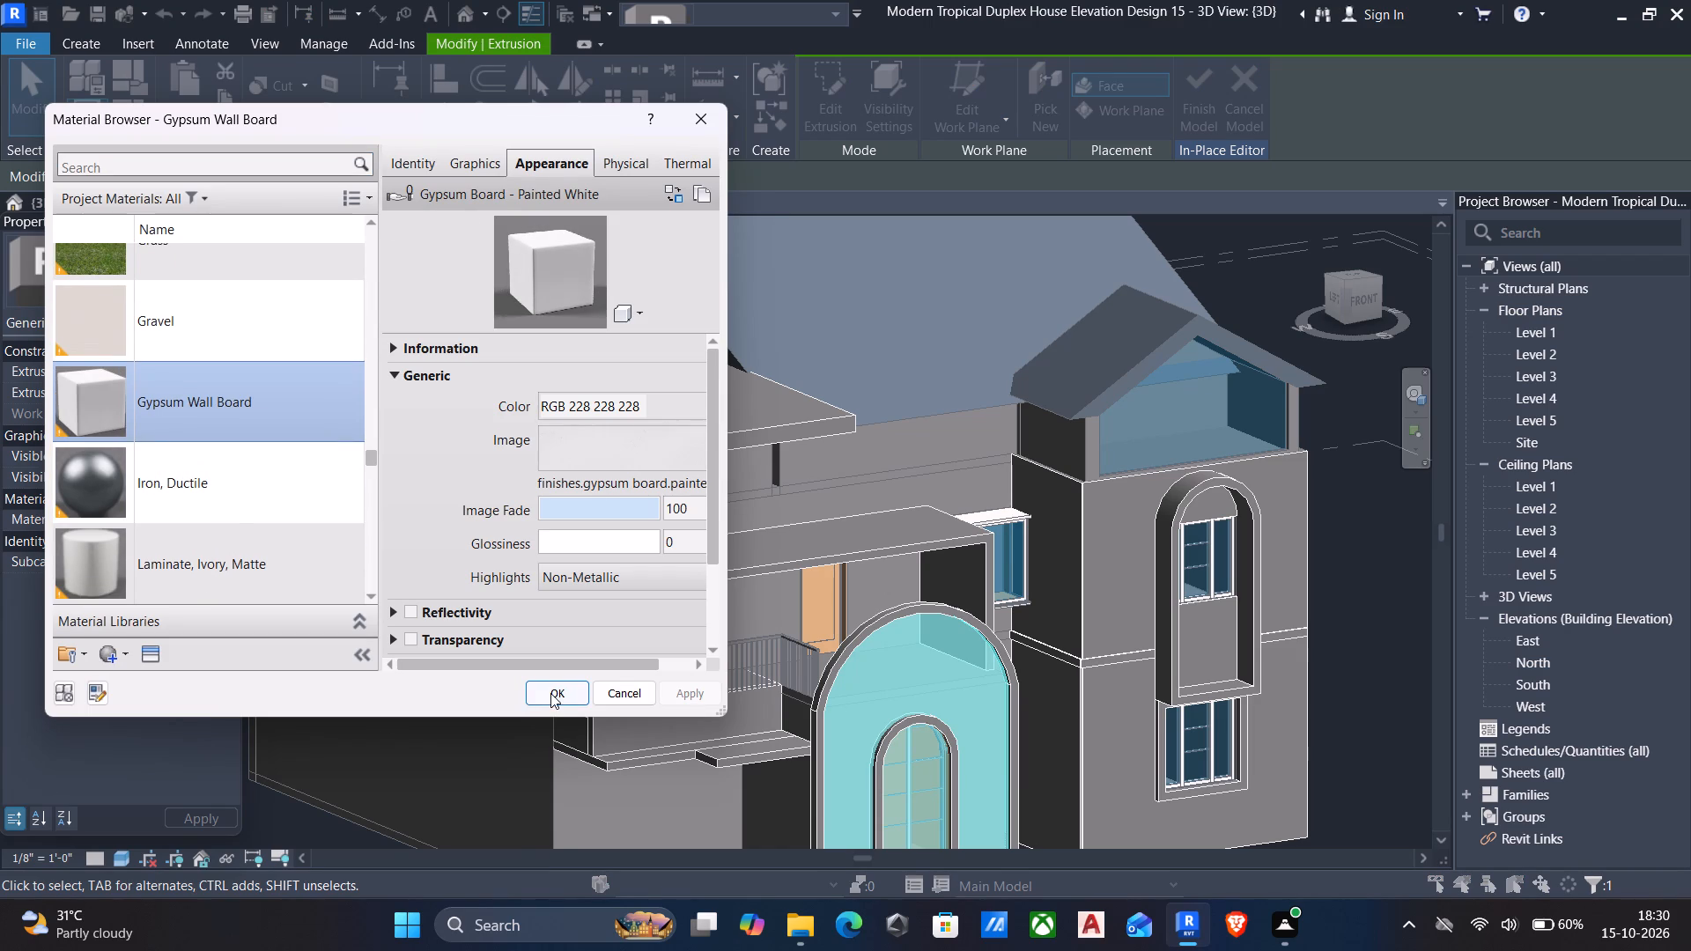
{"action": "left_click", "coordinate": [550, 693]}
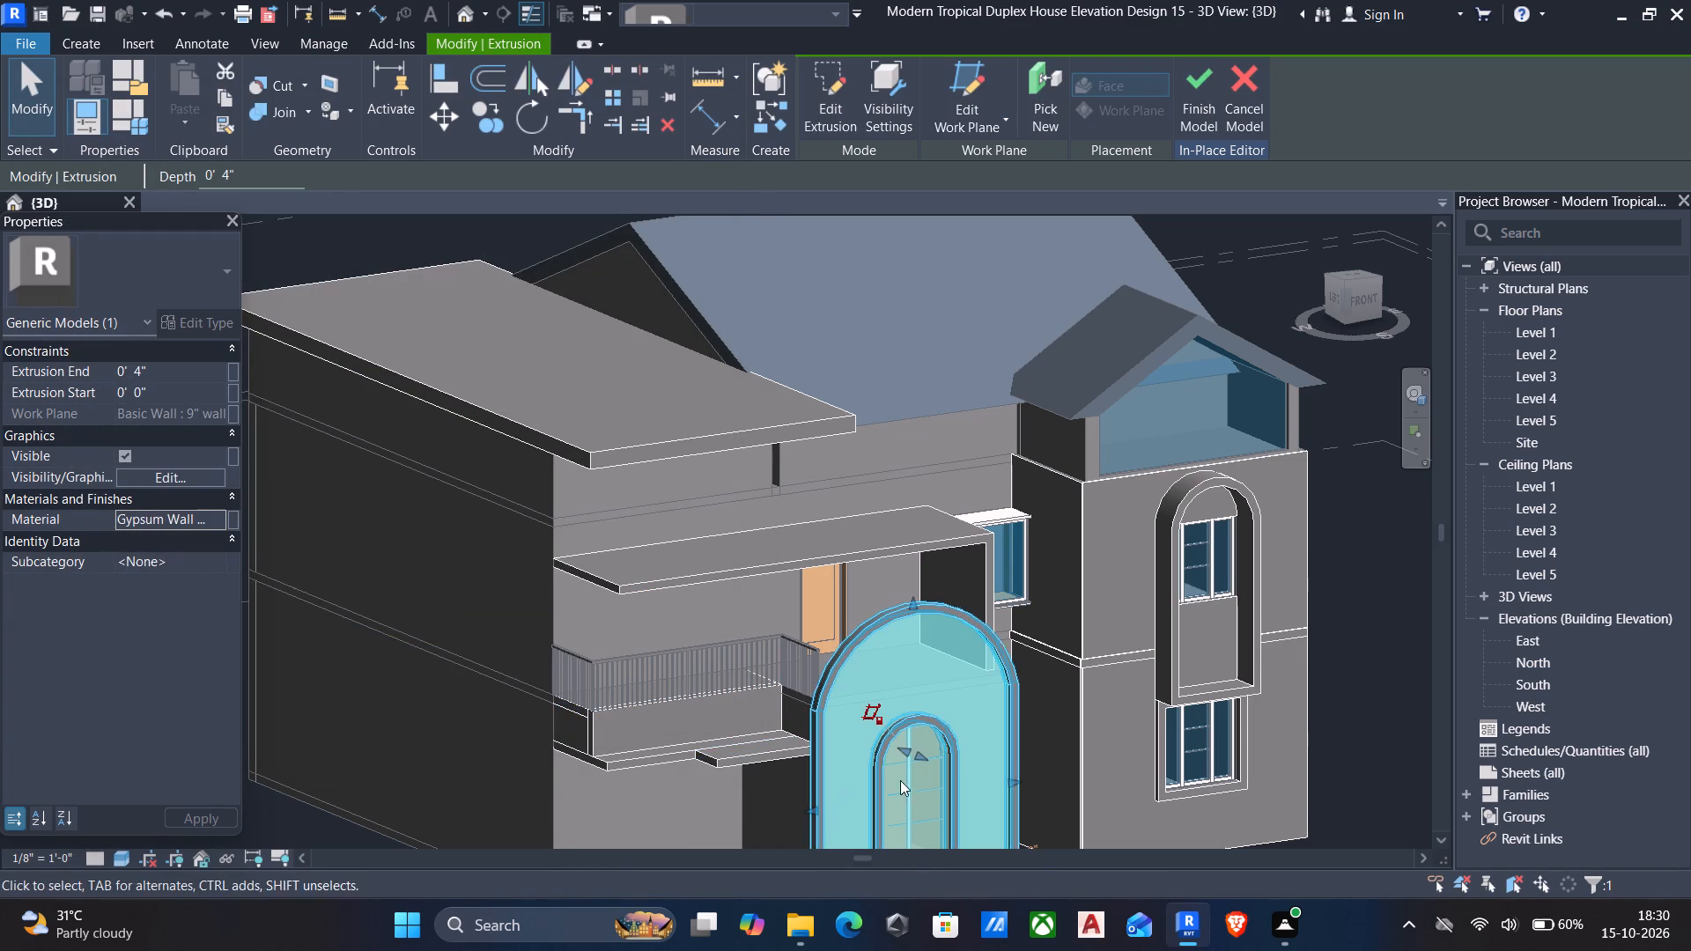
Assign the Gypsum Wall Board material to both horizontal band extrusions between the floors of the gabled block.
{"action": "left_click", "coordinate": [1089, 663]}
{"action": "scroll", "coordinate": [1060, 652], "scroll_direction": "up", "scroll_amount": 3}
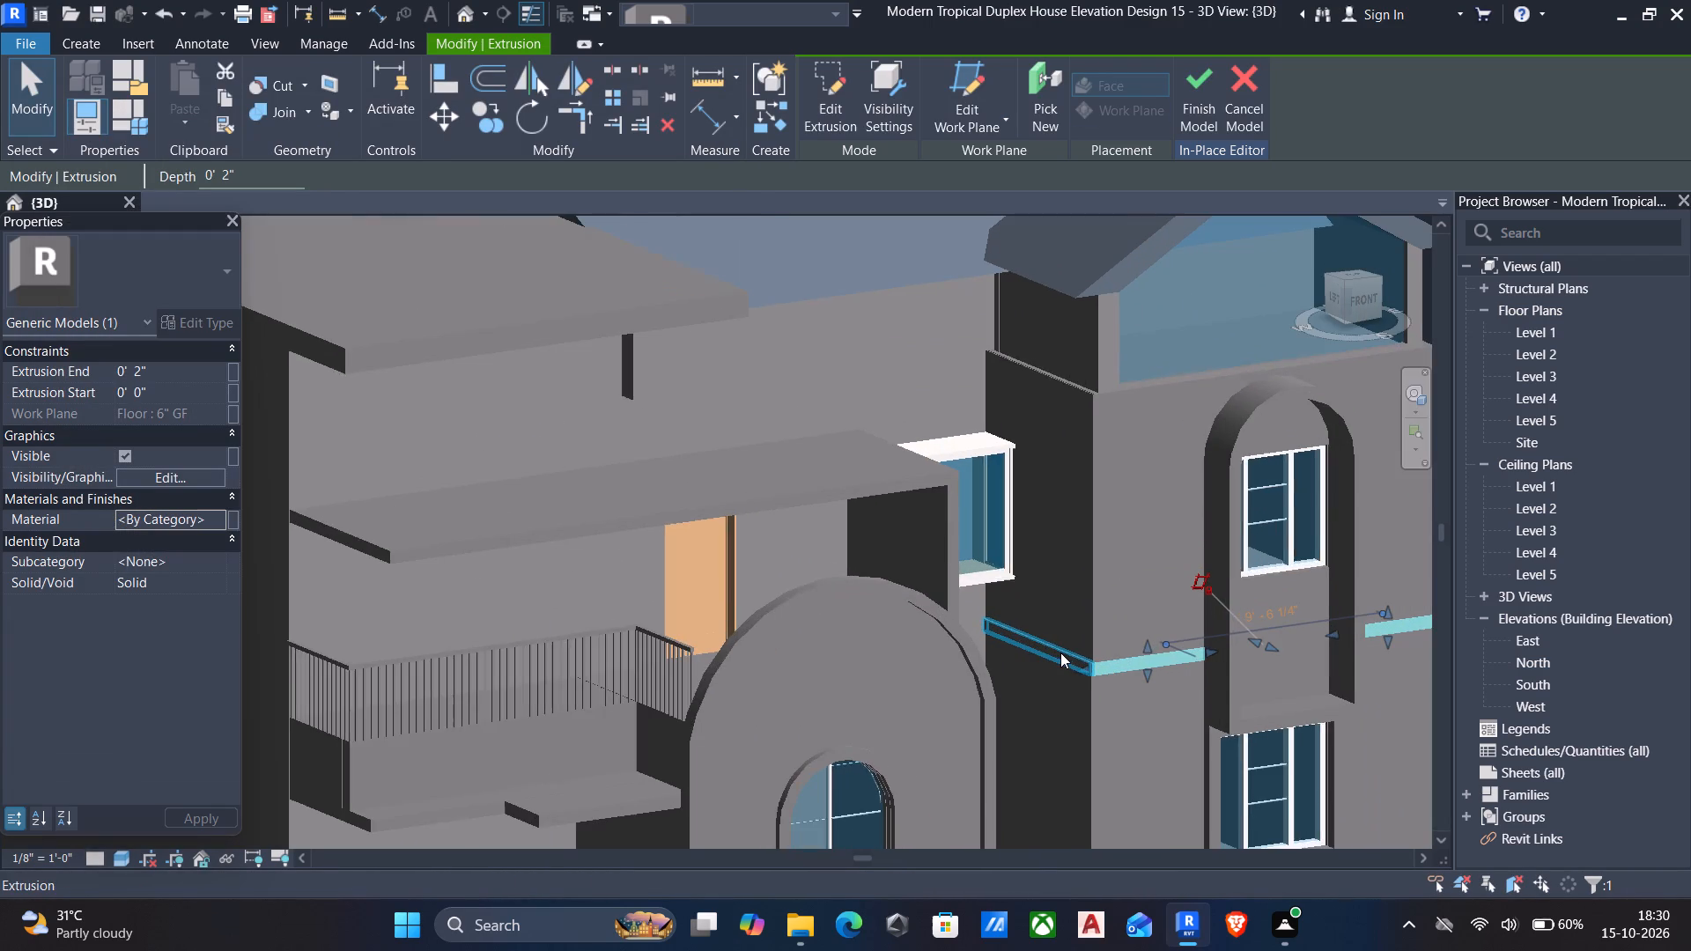
{"action": "left_click", "coordinate": [1060, 652], "text": "ctrl"}
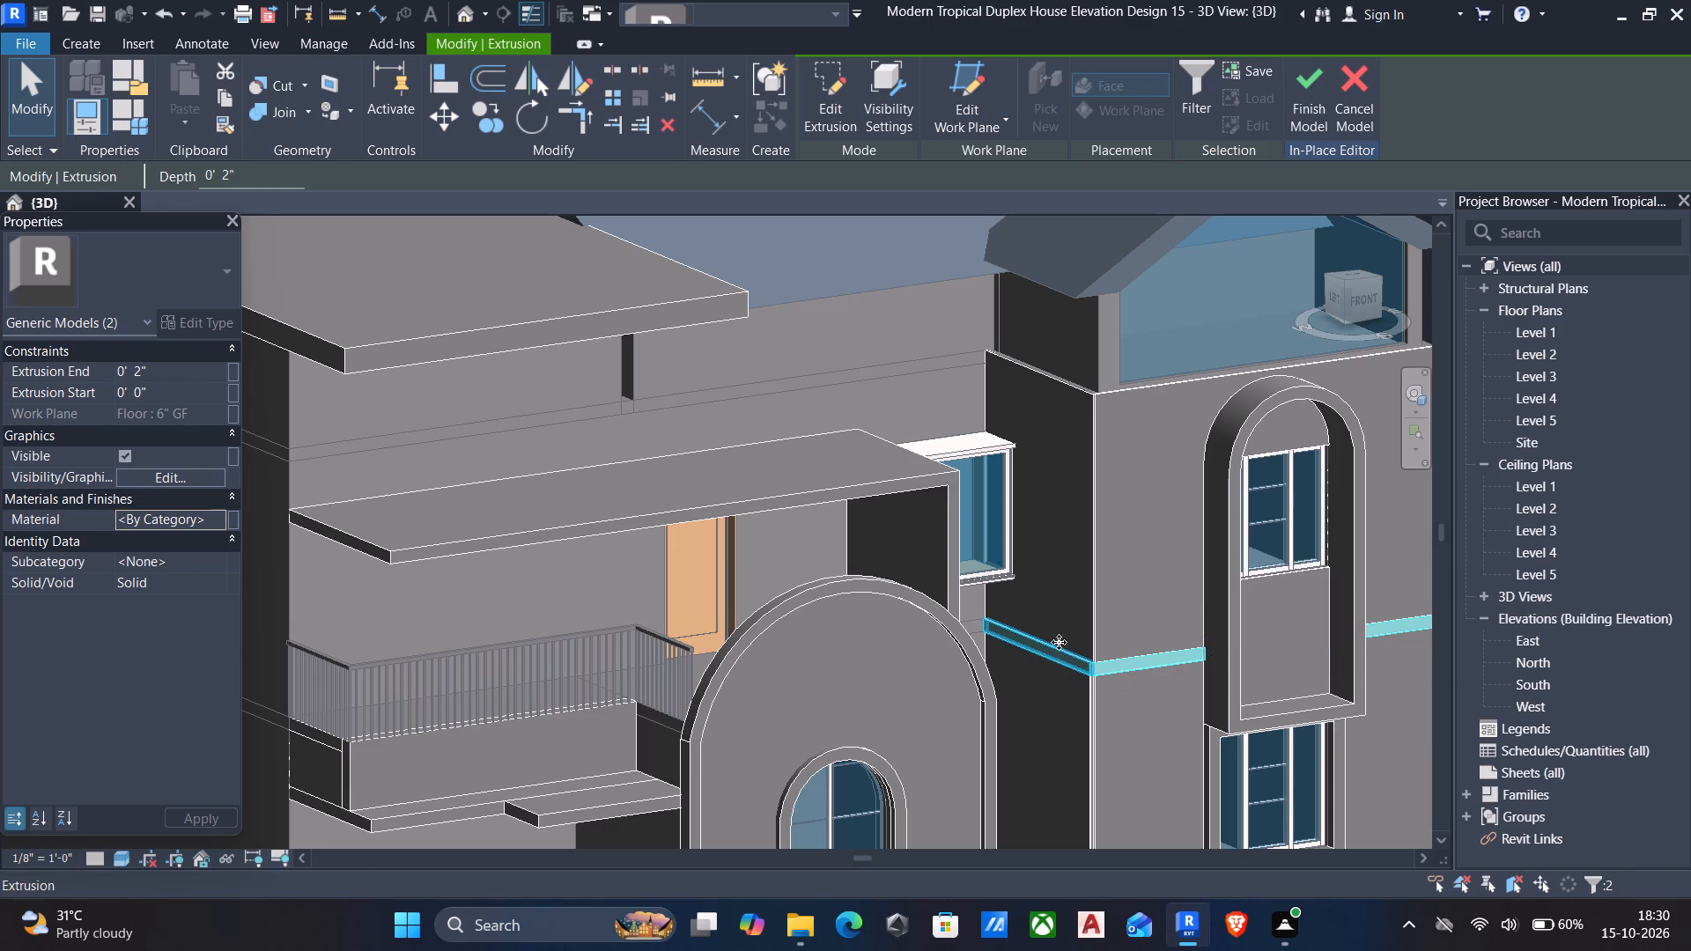
{"action": "left_click", "coordinate": [221, 516]}
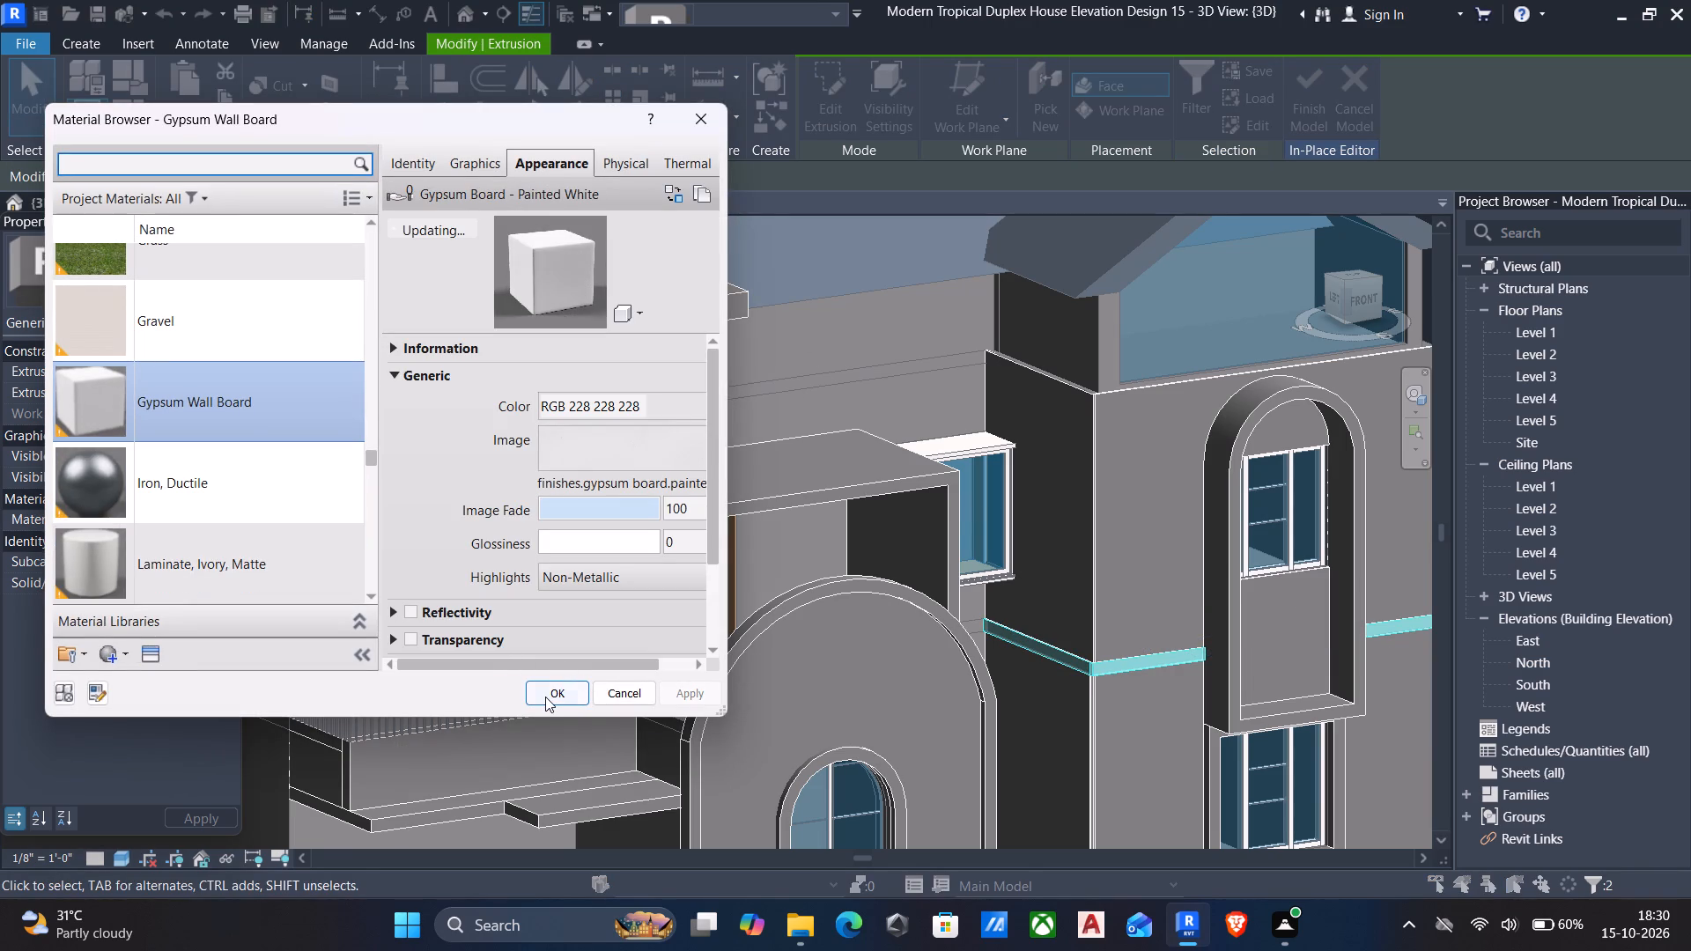
{"action": "left_click", "coordinate": [545, 697]}
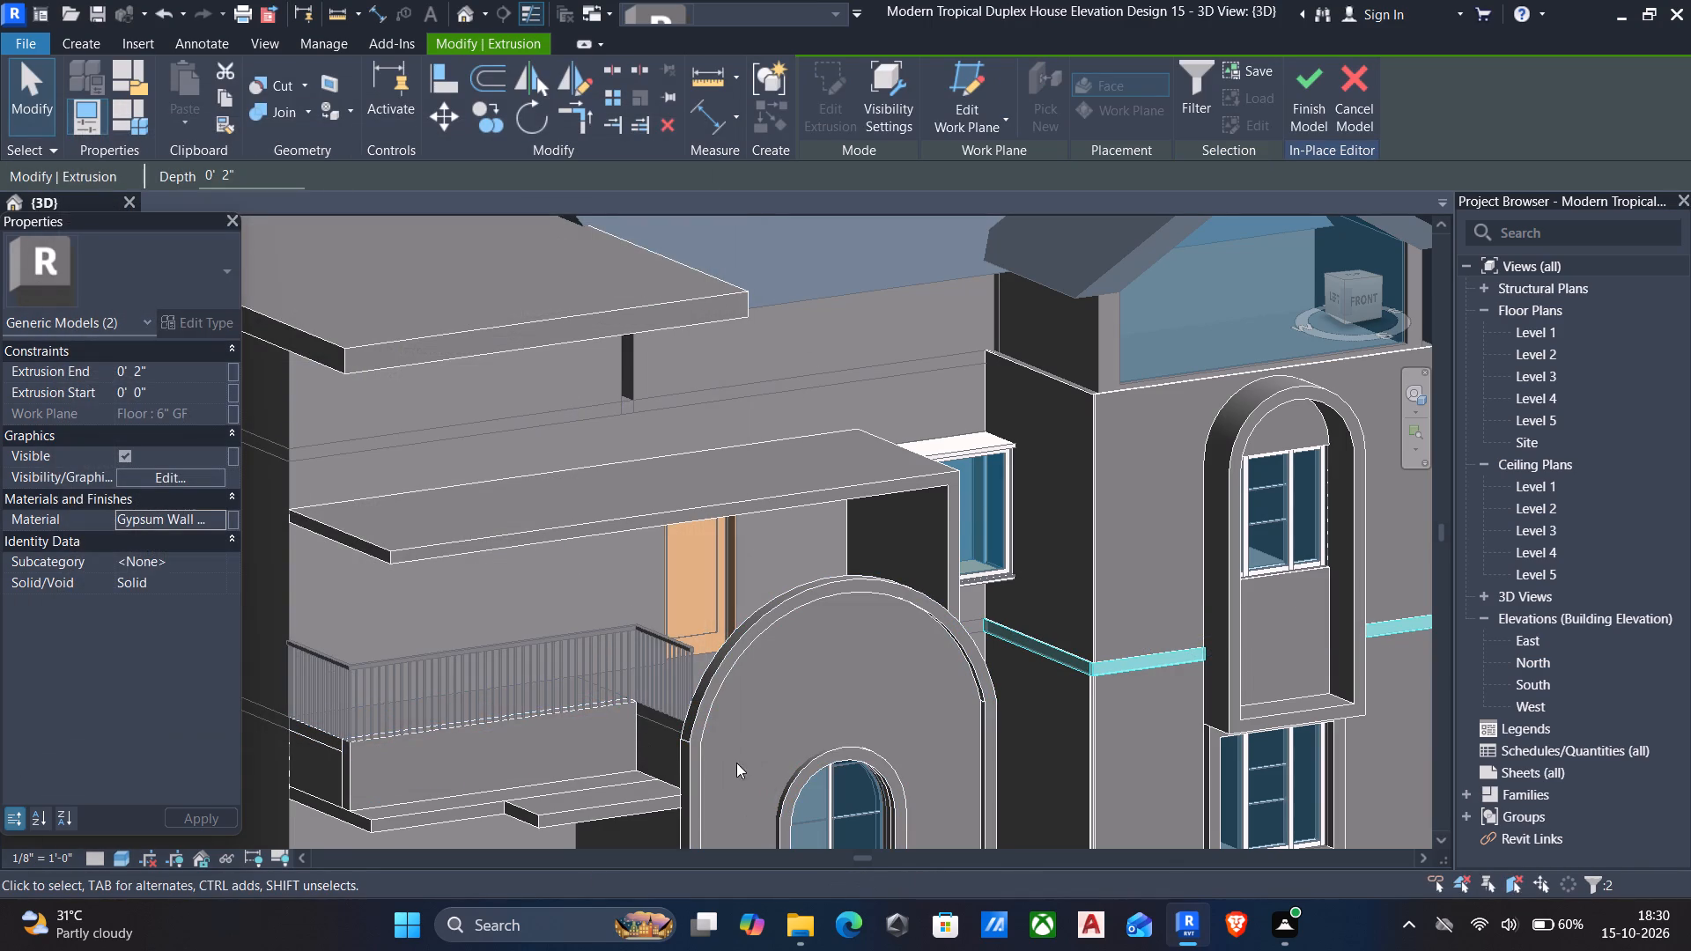
For the front and side ground-floor wall extrusions of the gabled block, create a new material named TILEEE.
{"action": "scroll", "coordinate": [779, 721], "scroll_direction": "down", "scroll_amount": 2}
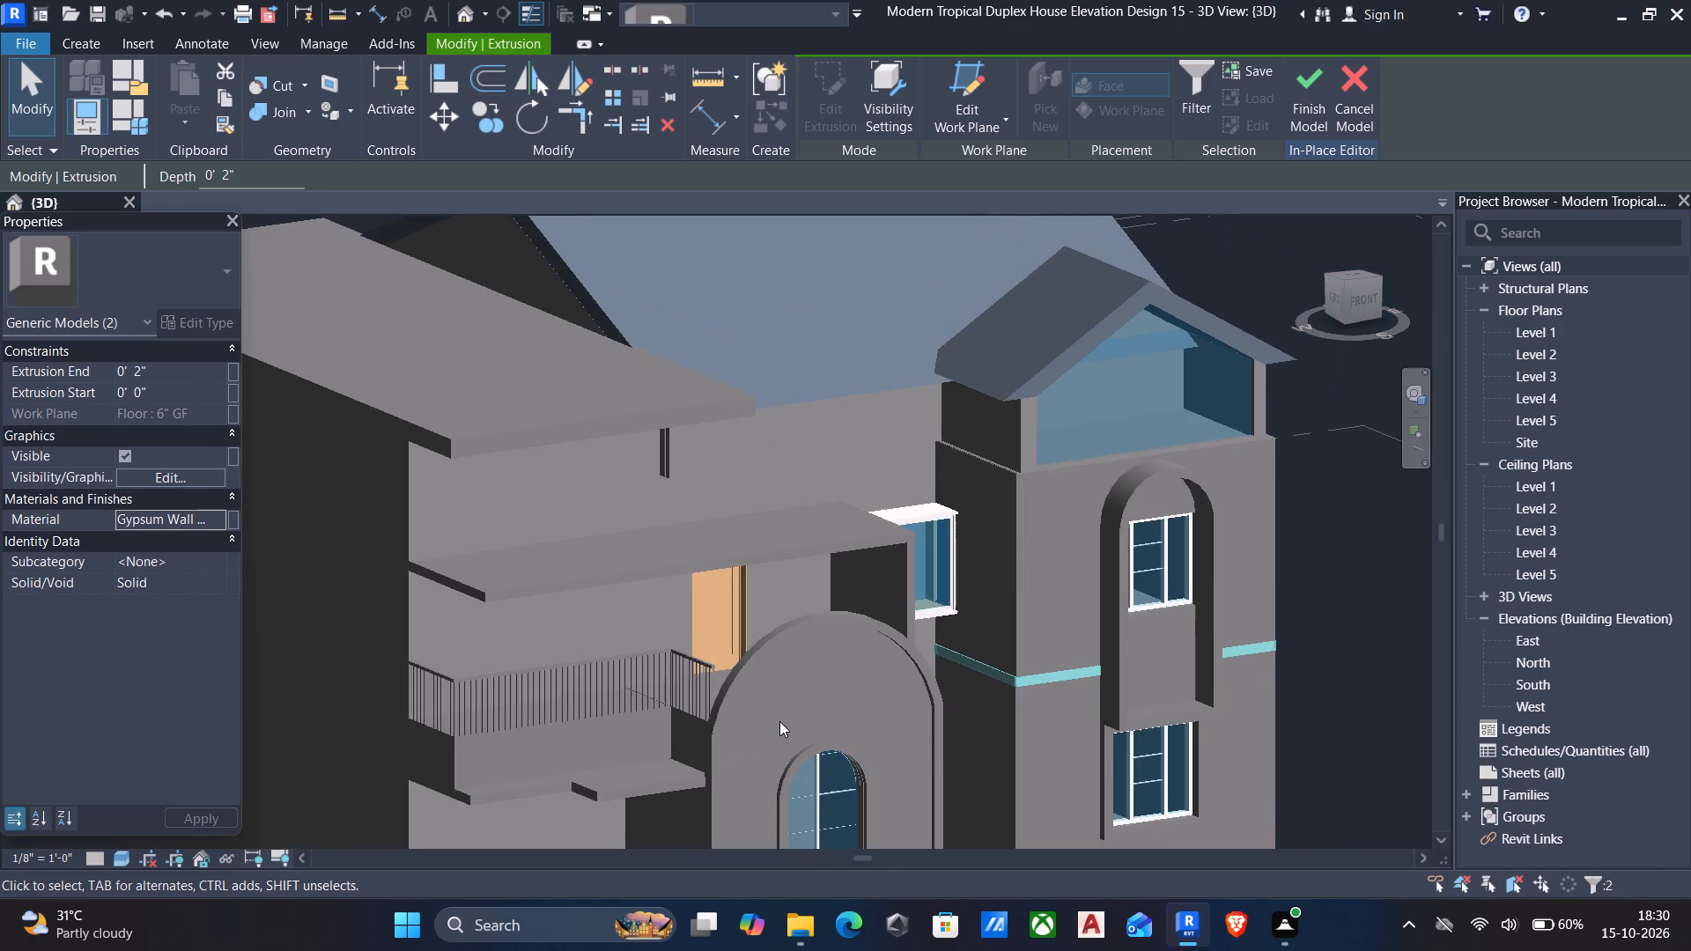
{"action": "middle_click_drag", "start_coordinate": [780, 721], "coordinate": [846, 632]}
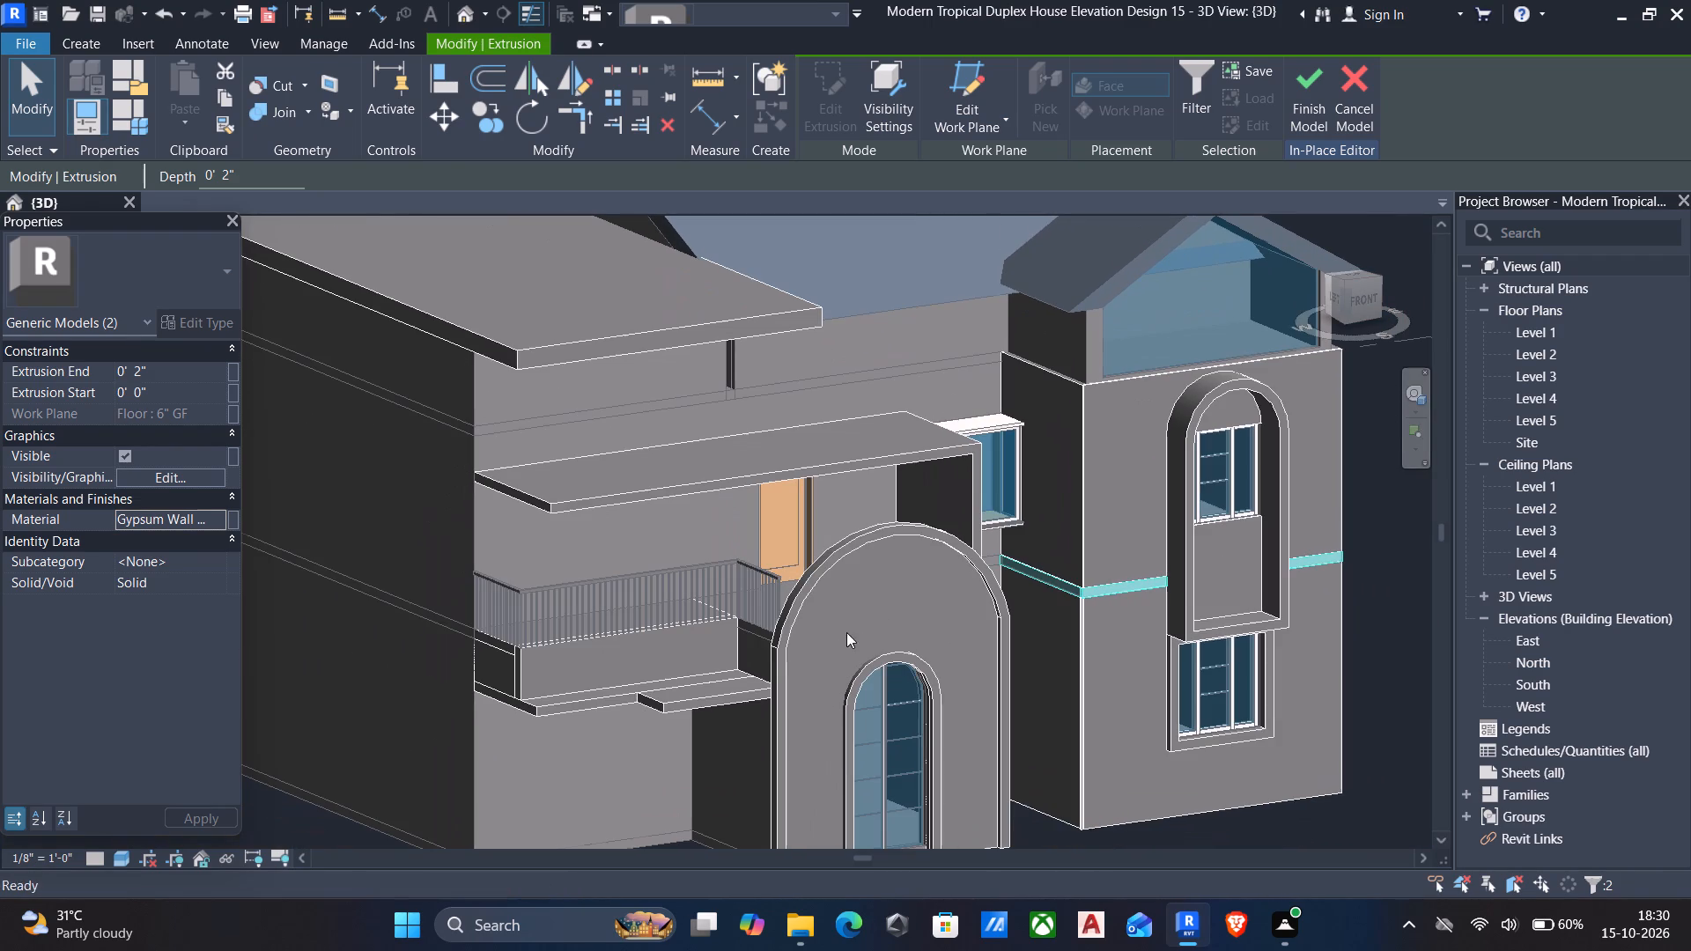
{"action": "left_click", "coordinate": [1183, 808]}
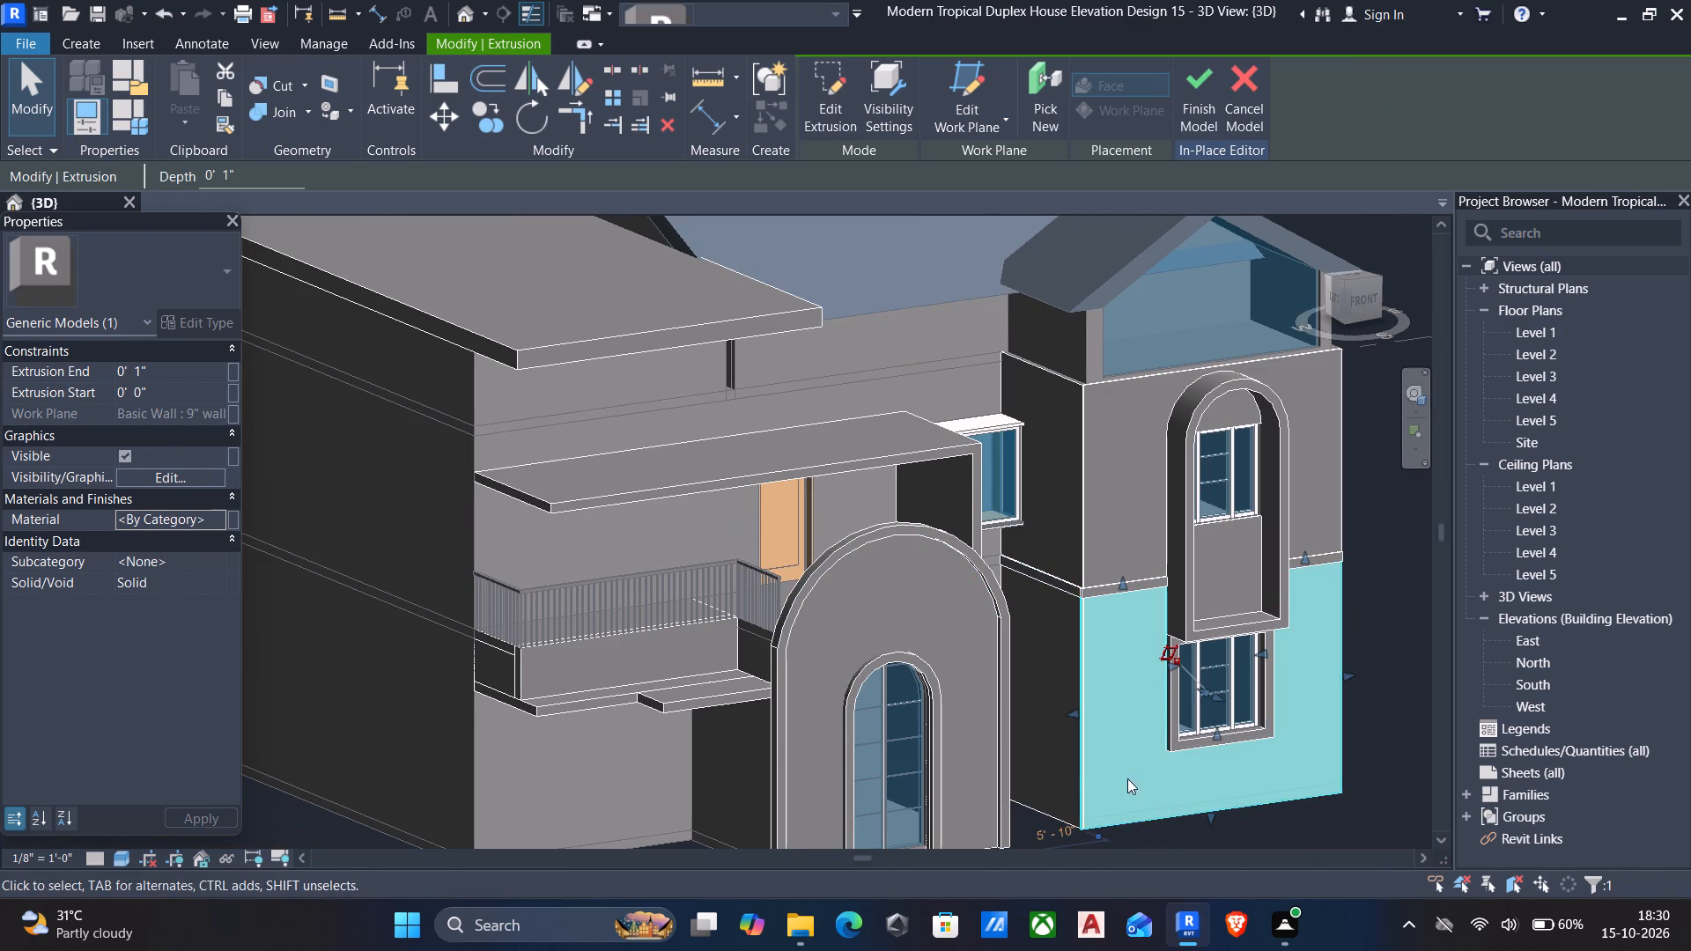
{"action": "left_click", "coordinate": [1032, 815], "text": "ctrl"}
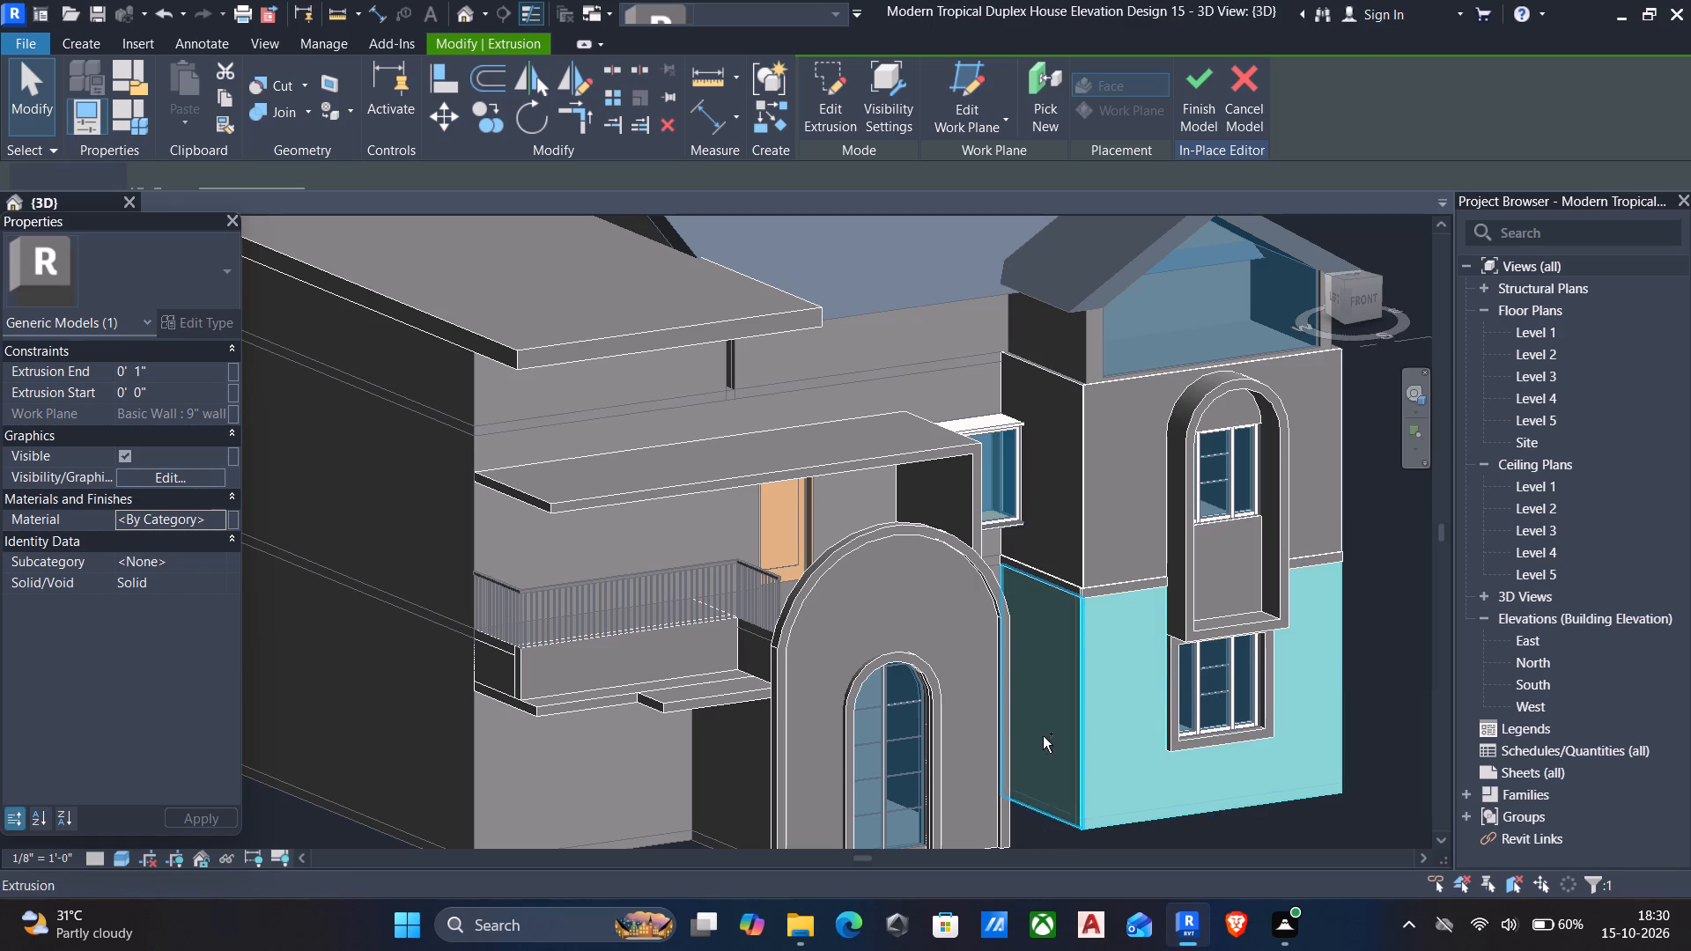
{"action": "left_click", "coordinate": [213, 516]}
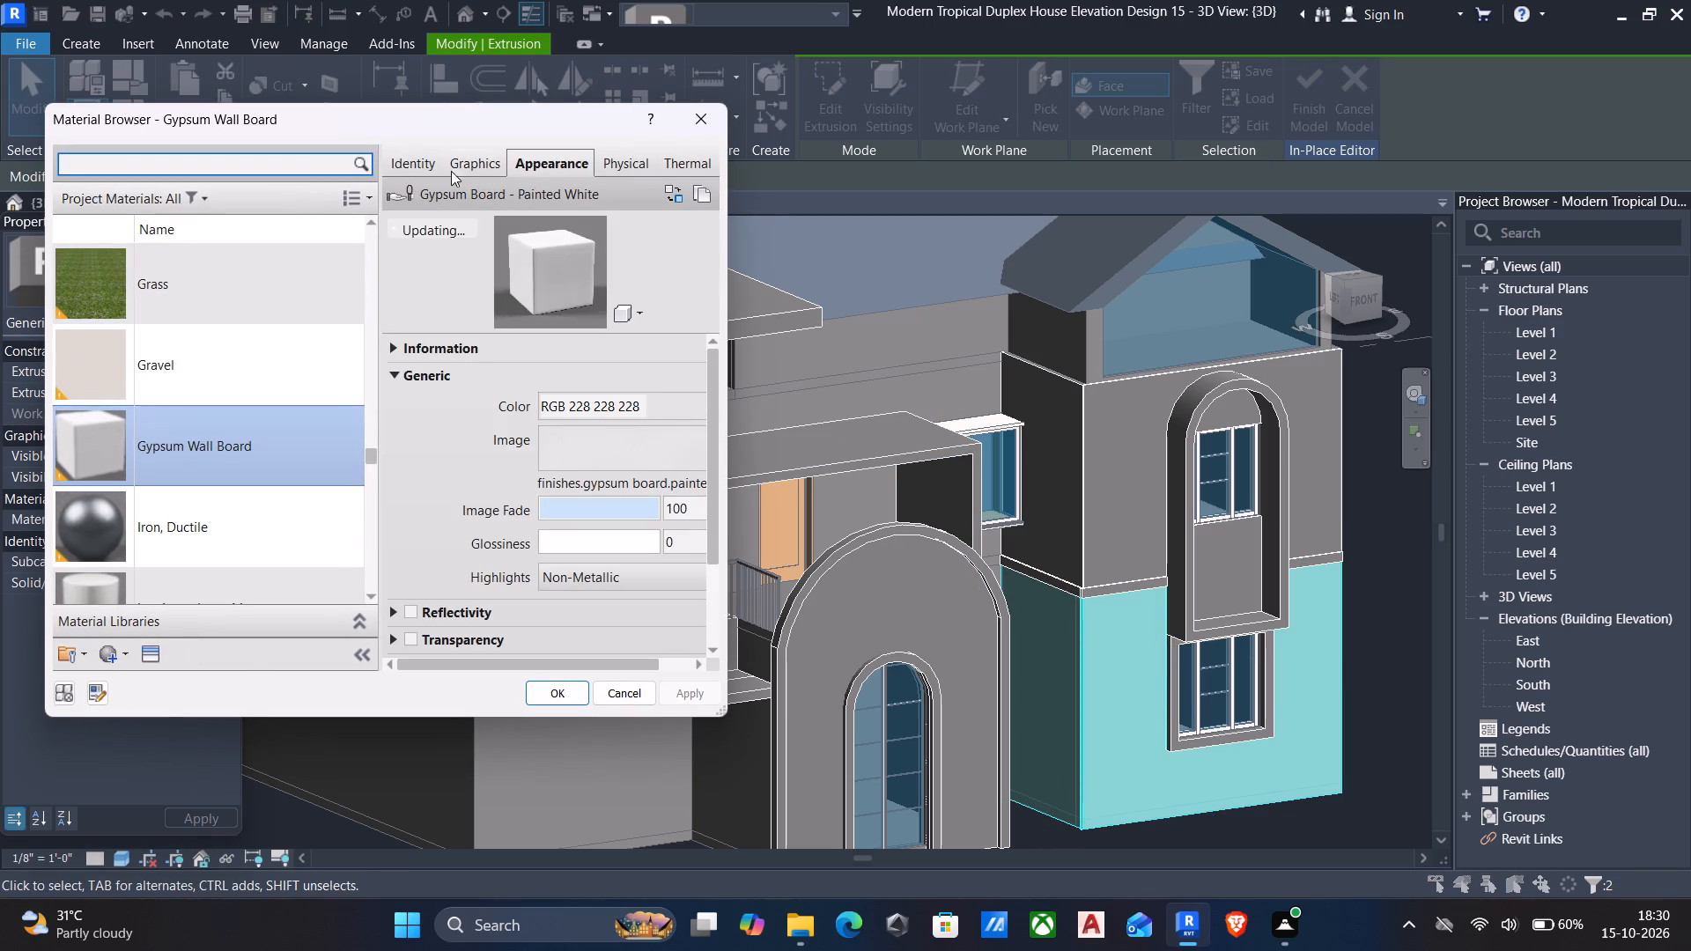
{"action": "left_click", "coordinate": [112, 653]}
{"action": "left_click", "coordinate": [131, 675]}
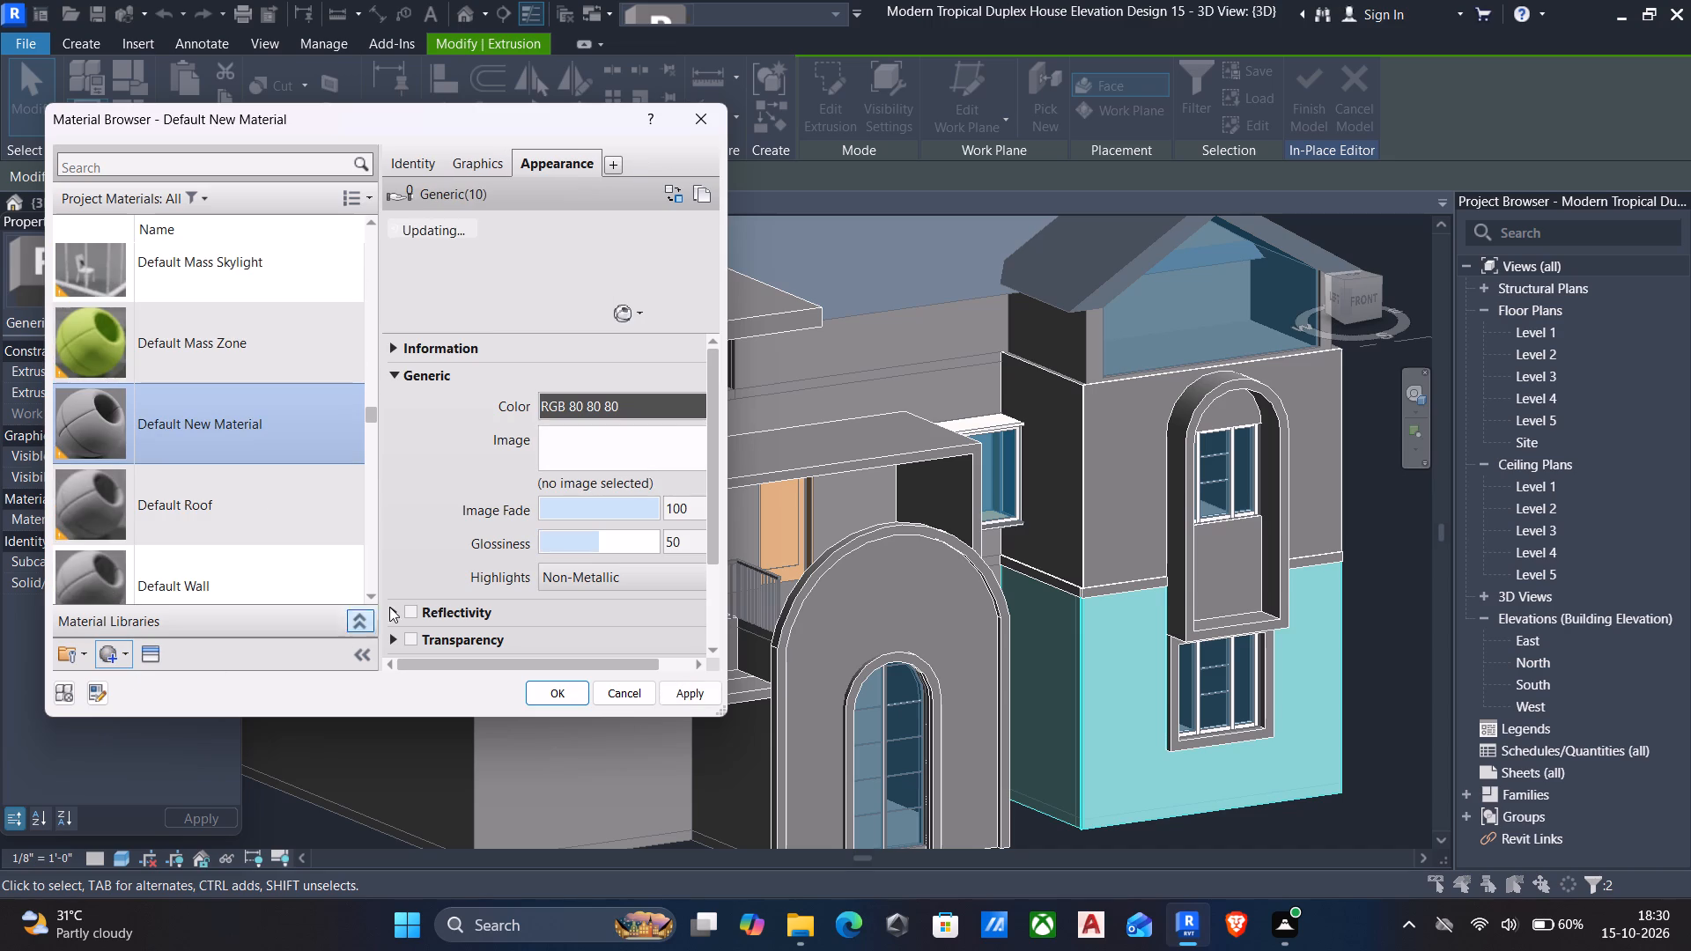
{"action": "left_click", "coordinate": [402, 154]}
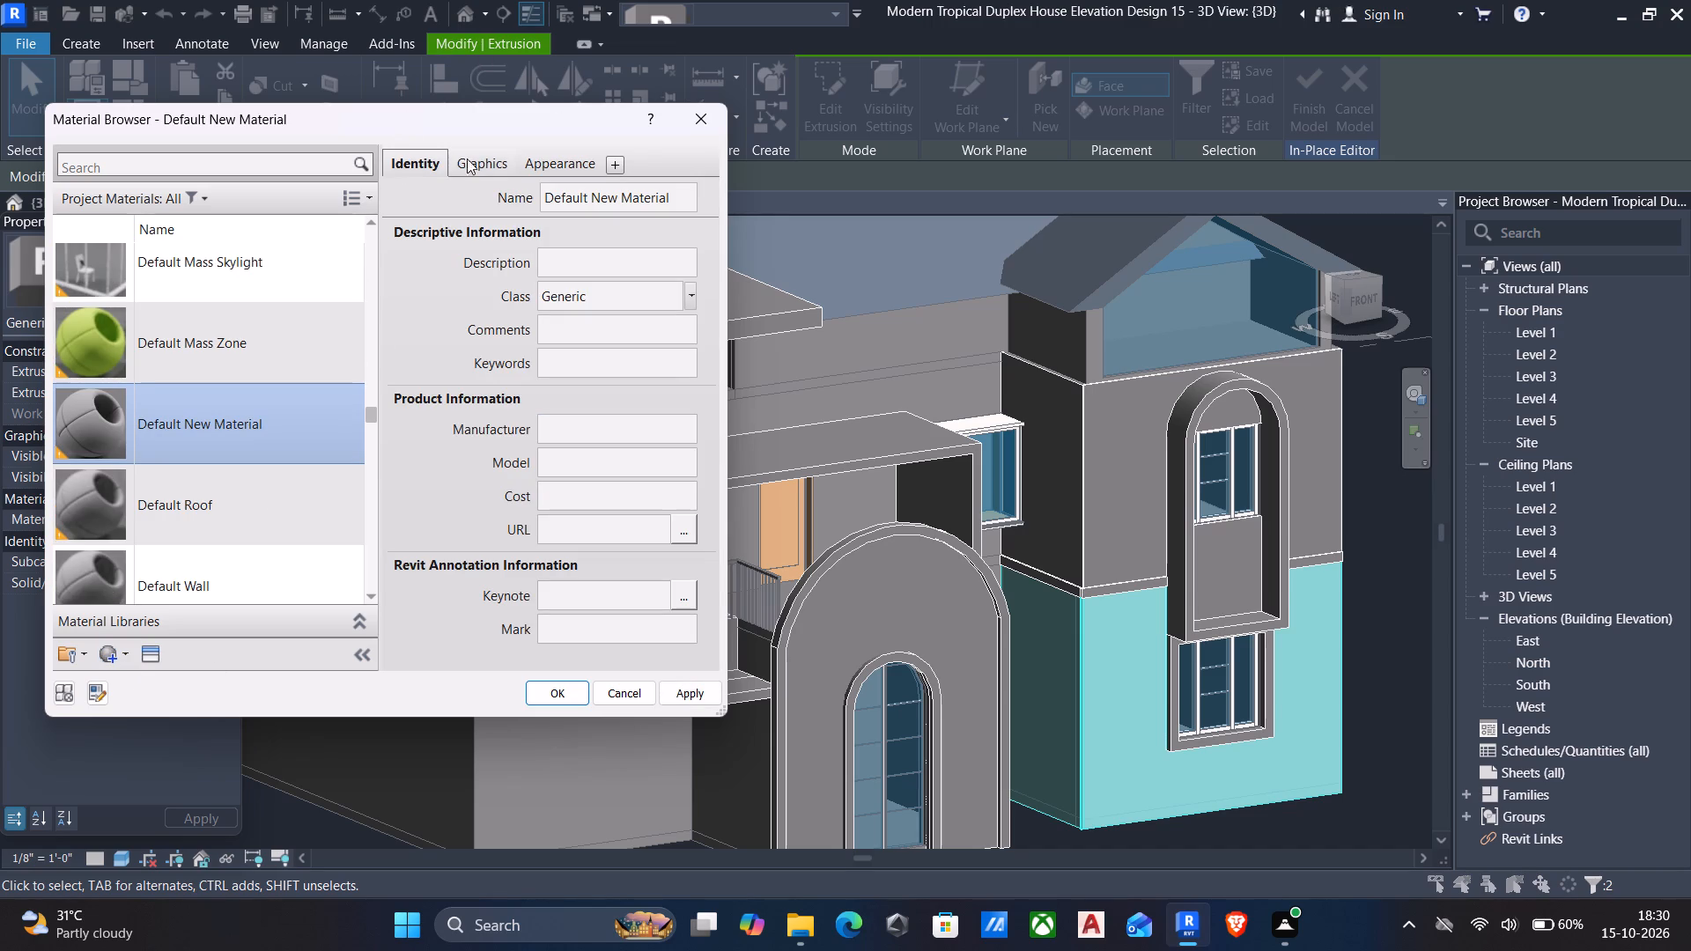
{"action": "left_click", "coordinate": [676, 194]}
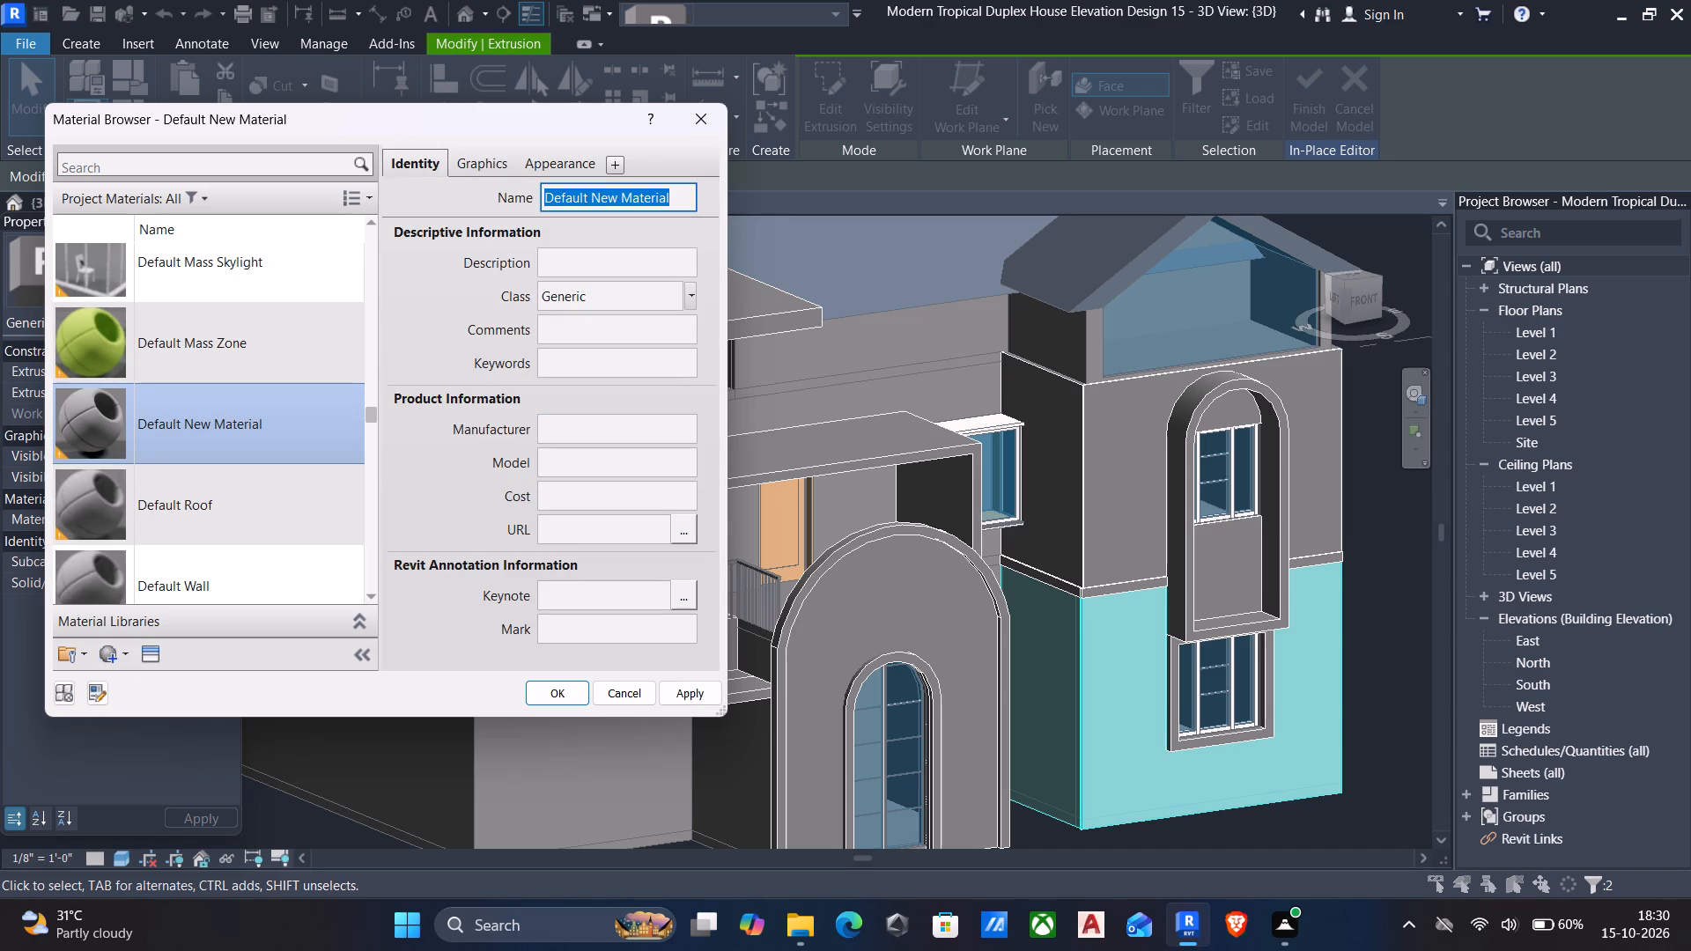
{"action": "type", "text": "TILEEE"}
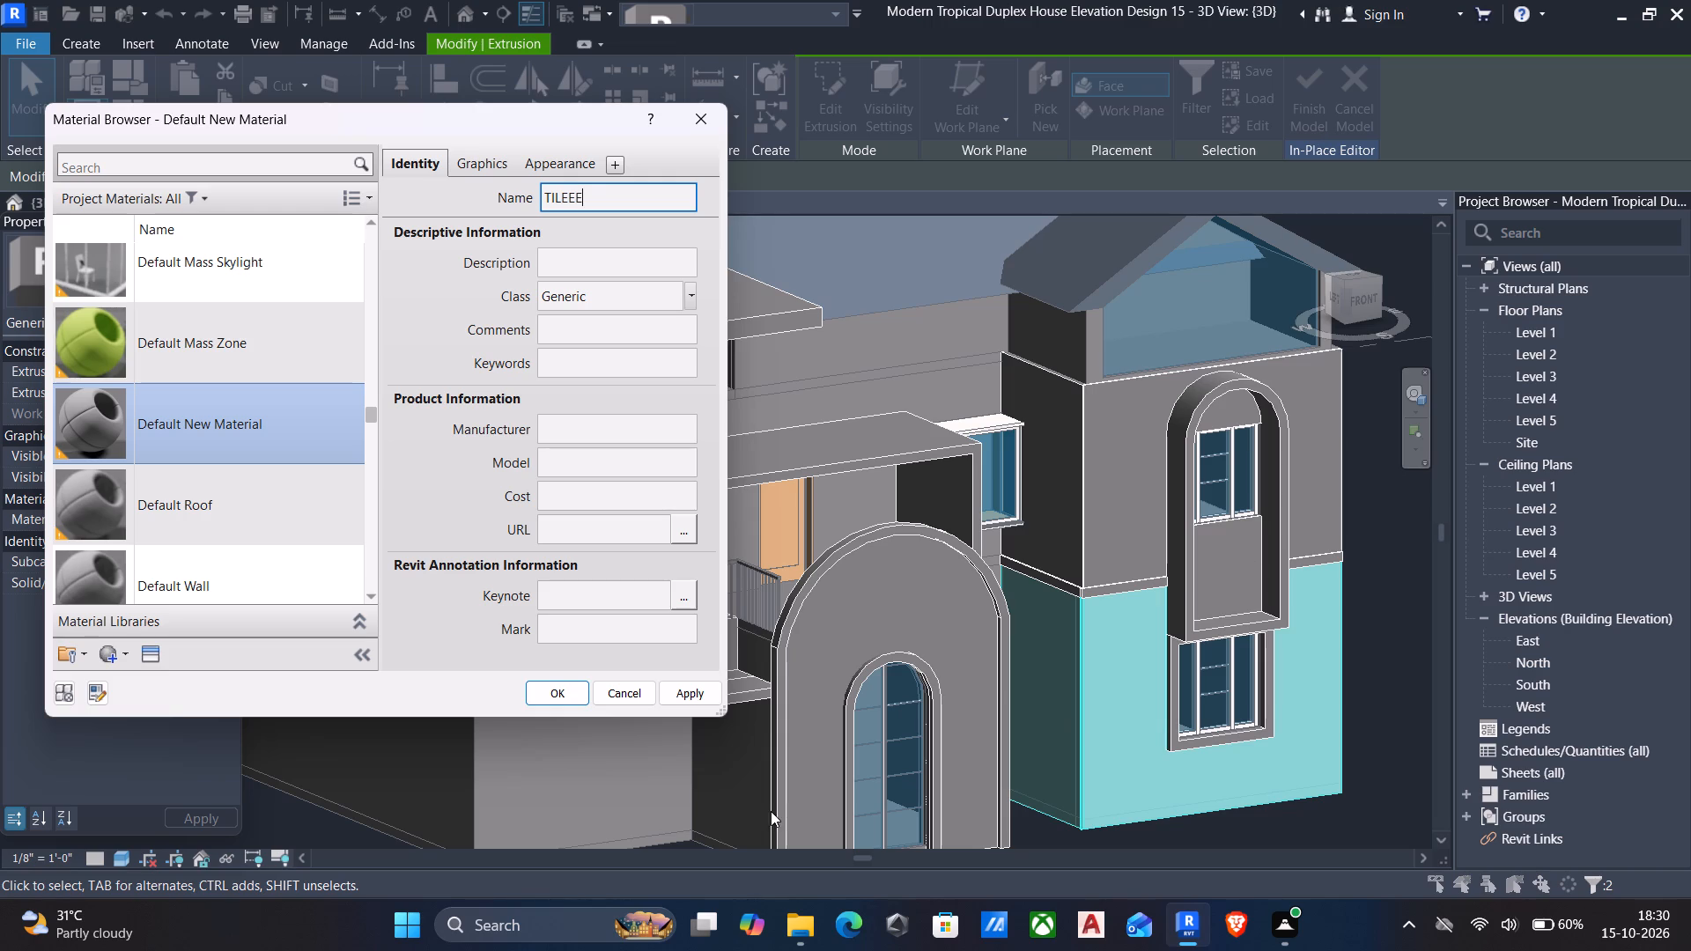
{"action": "left_click", "coordinate": [678, 693]}
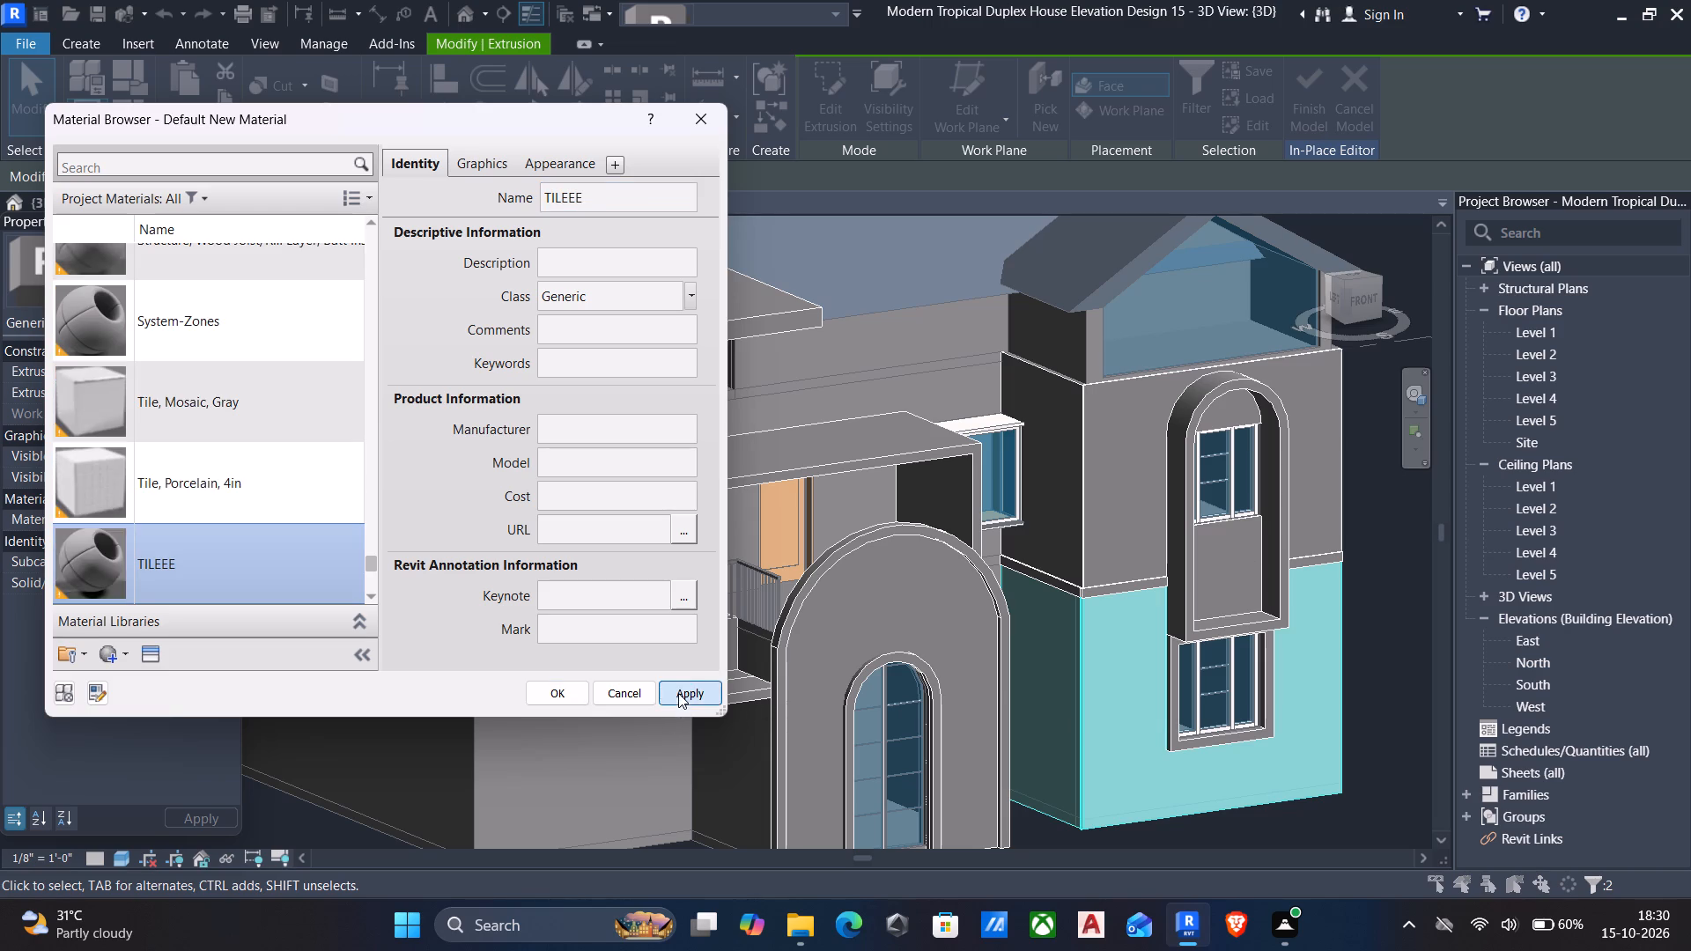
Set the TILEEE appearance image to black colour tile.jpeg from the AUTOCAD PLANS FUJI folder in Downloads.
{"action": "left_click", "coordinate": [566, 169]}
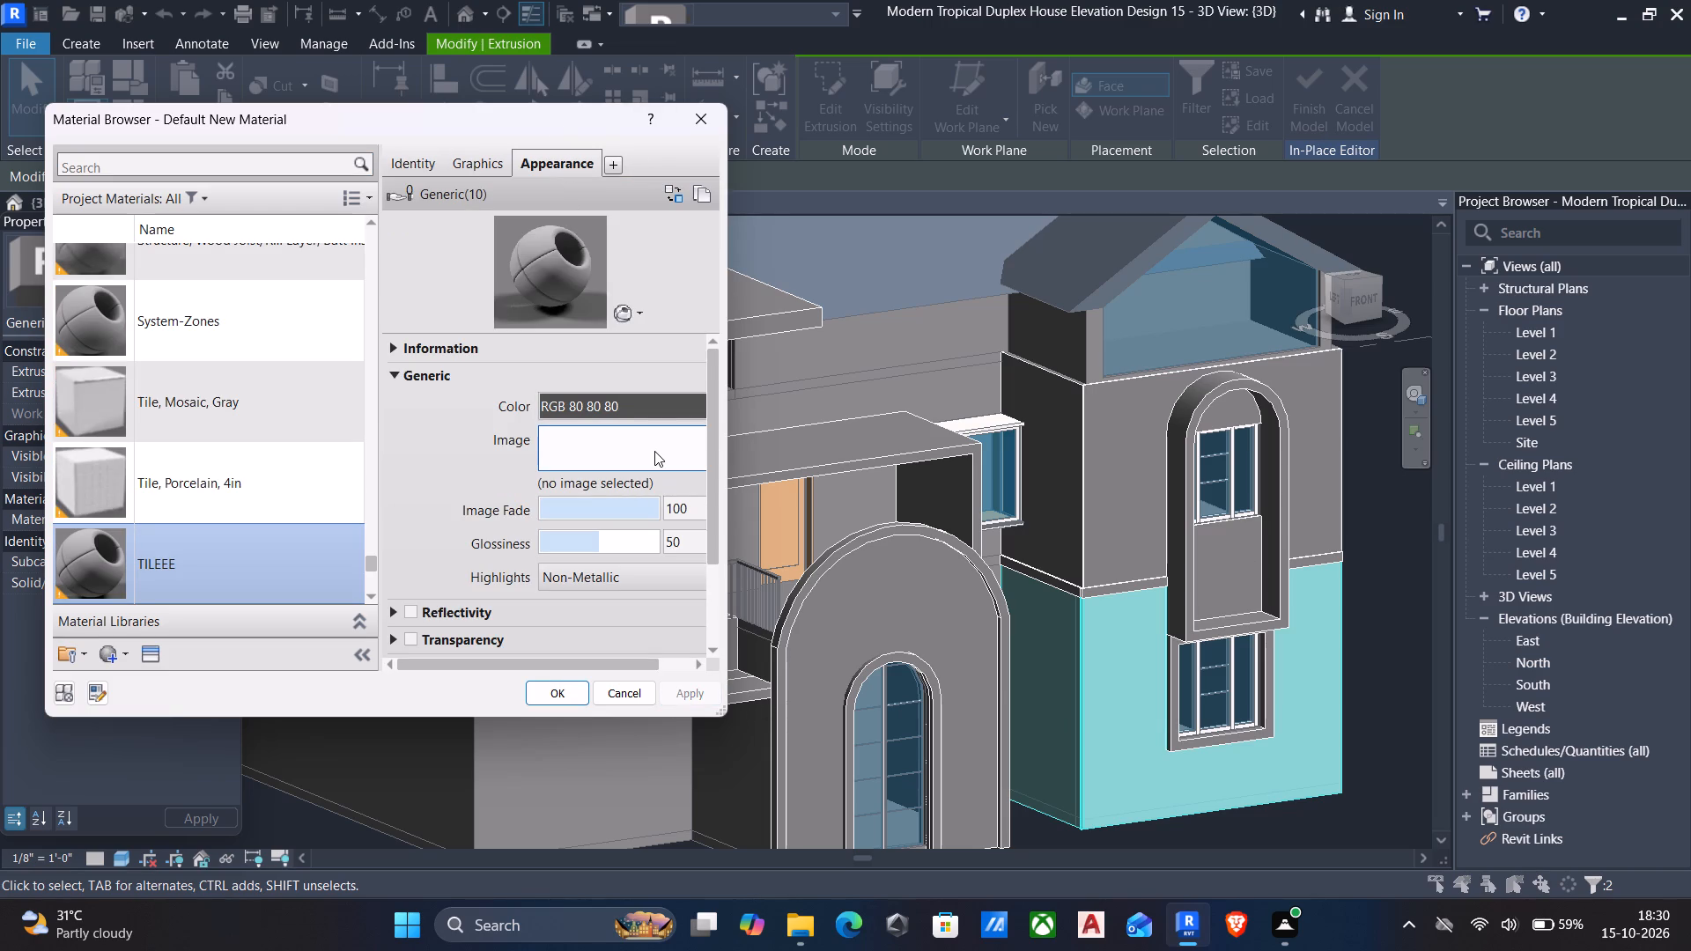
{"action": "left_click", "coordinate": [654, 451]}
{"action": "left_click", "coordinate": [714, 229]}
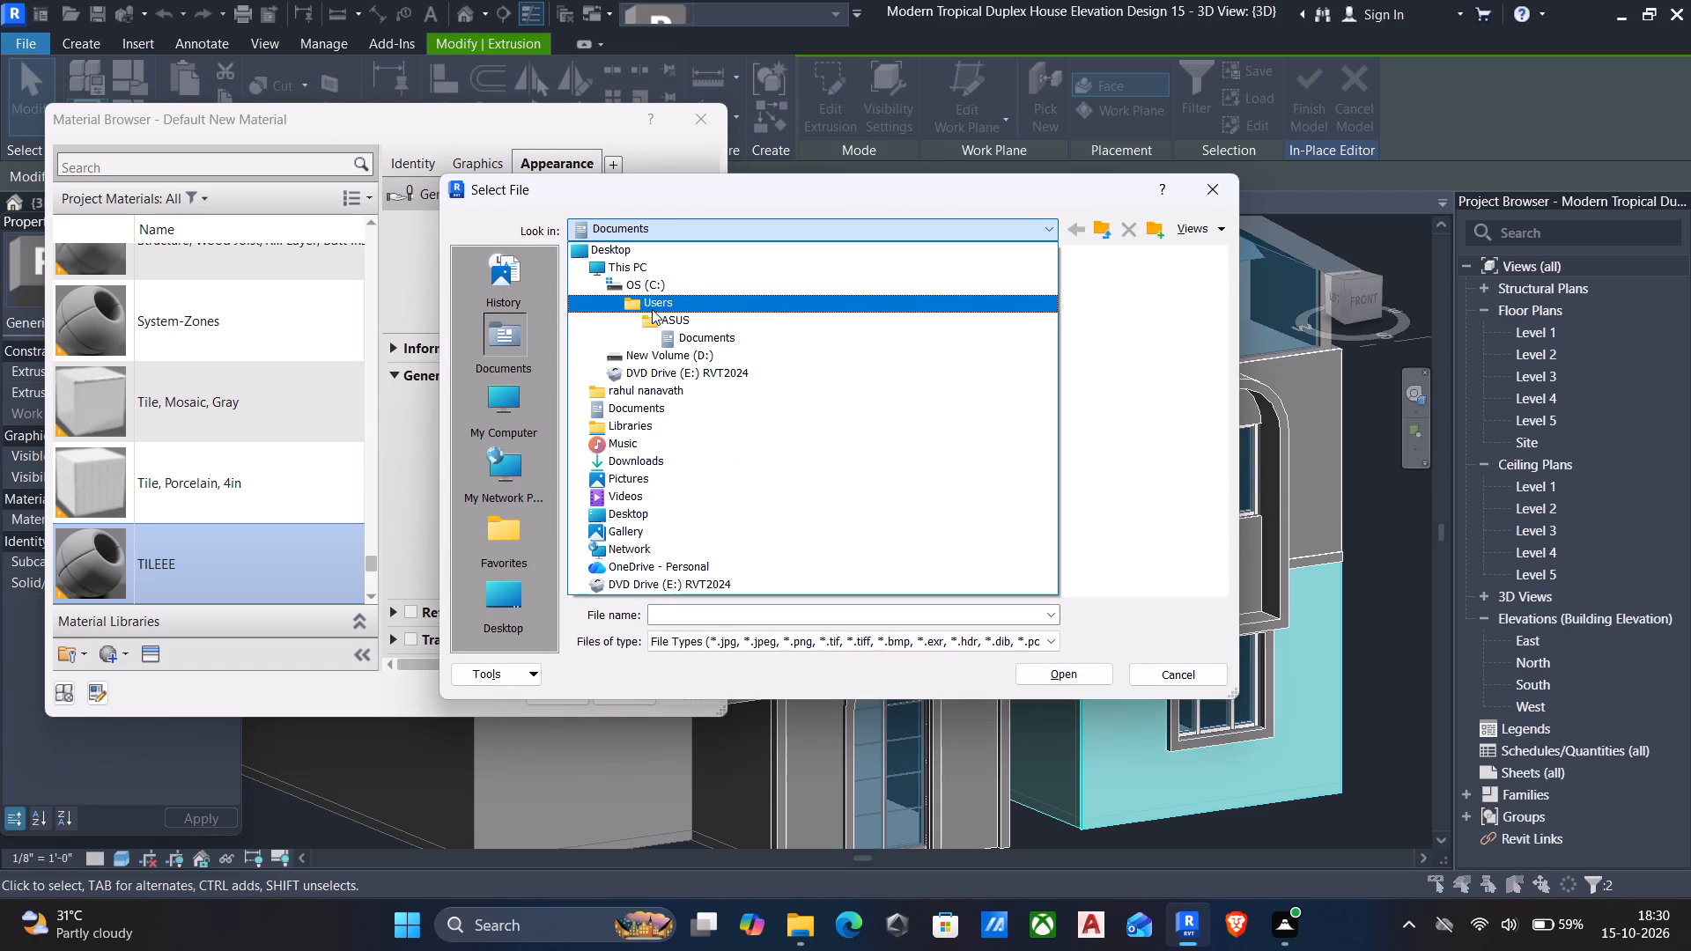
{"action": "left_click", "coordinate": [637, 304]}
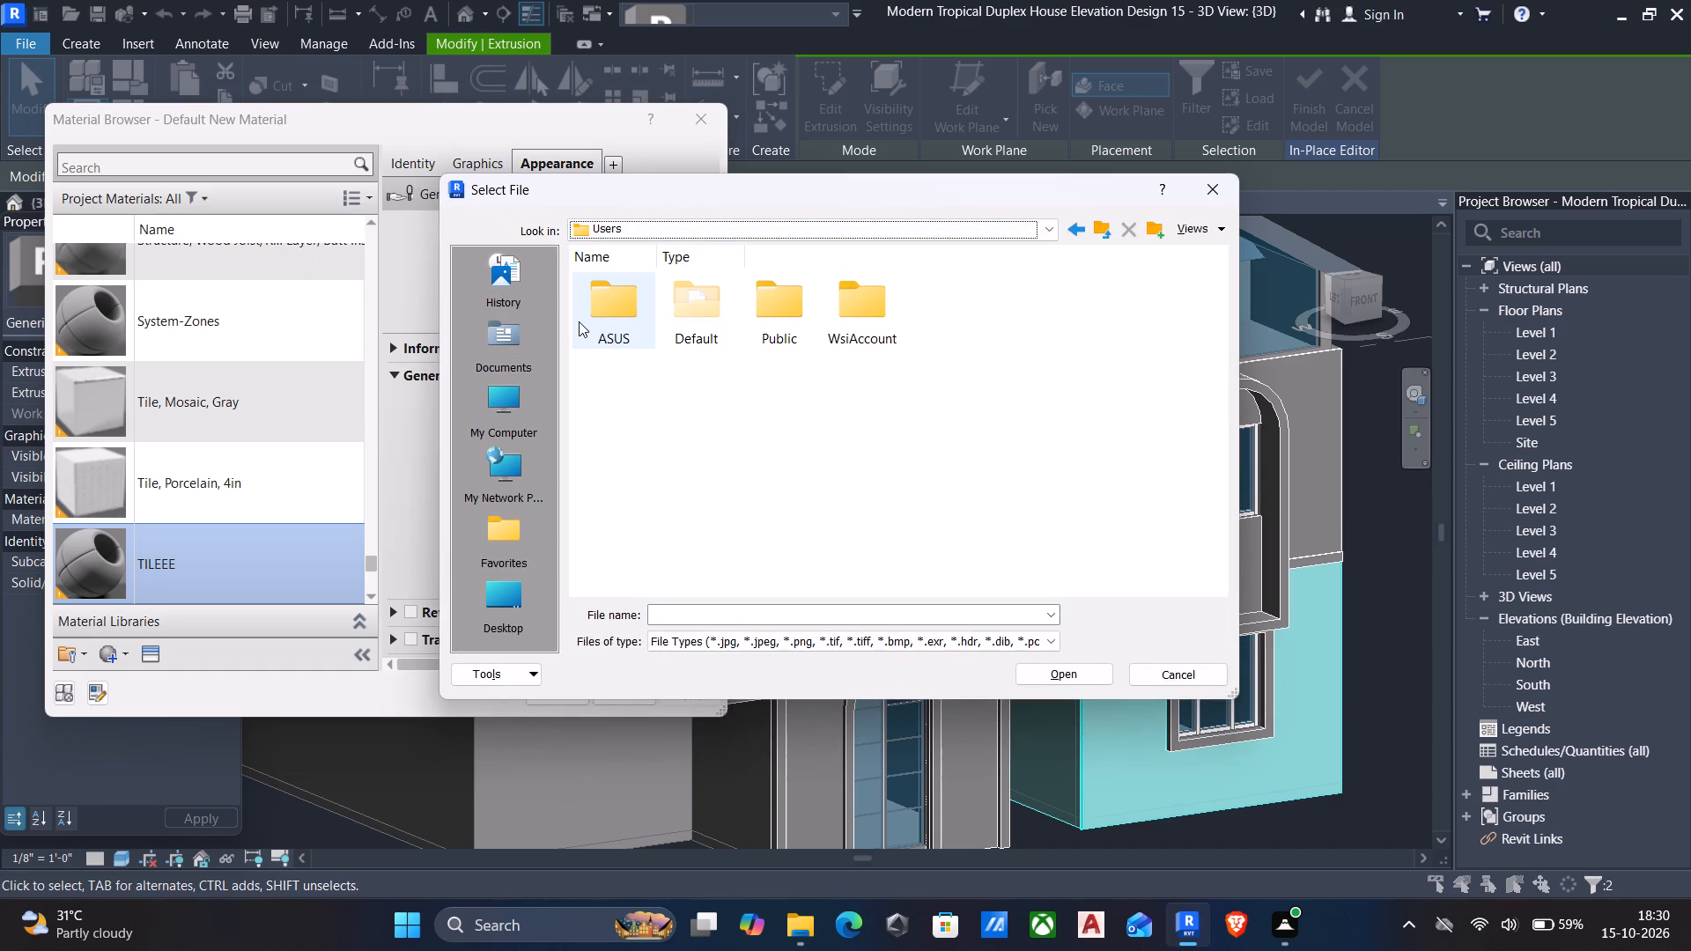
{"action": "double_click", "coordinate": [606, 320]}
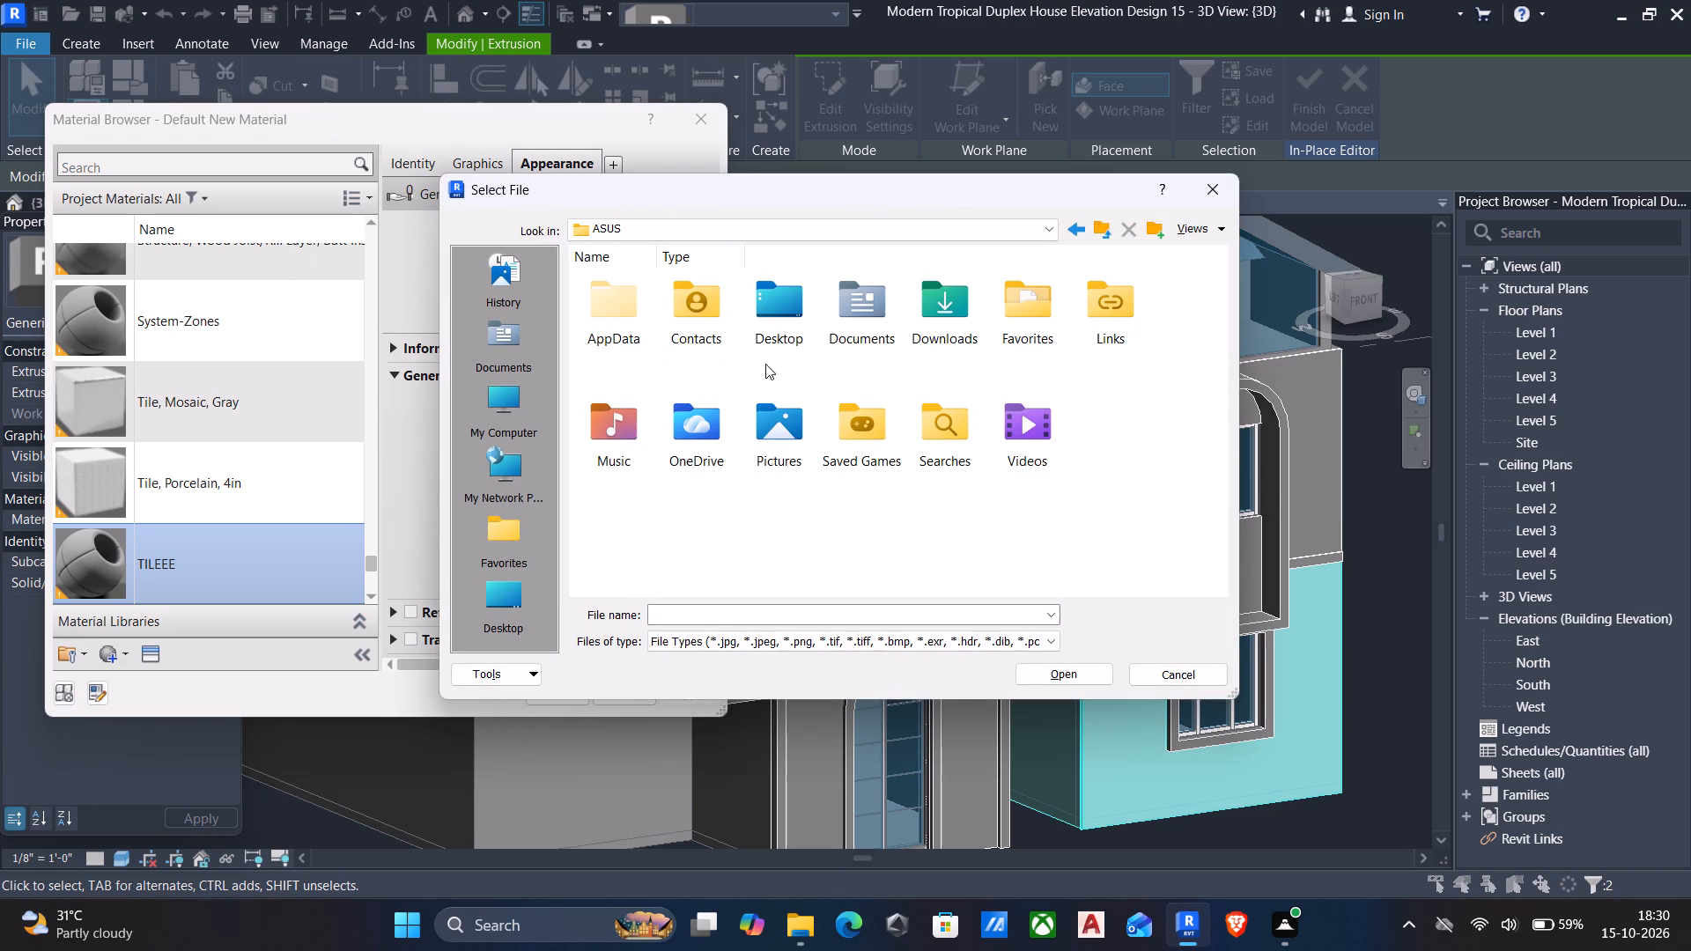
{"action": "double_click", "coordinate": [961, 297]}
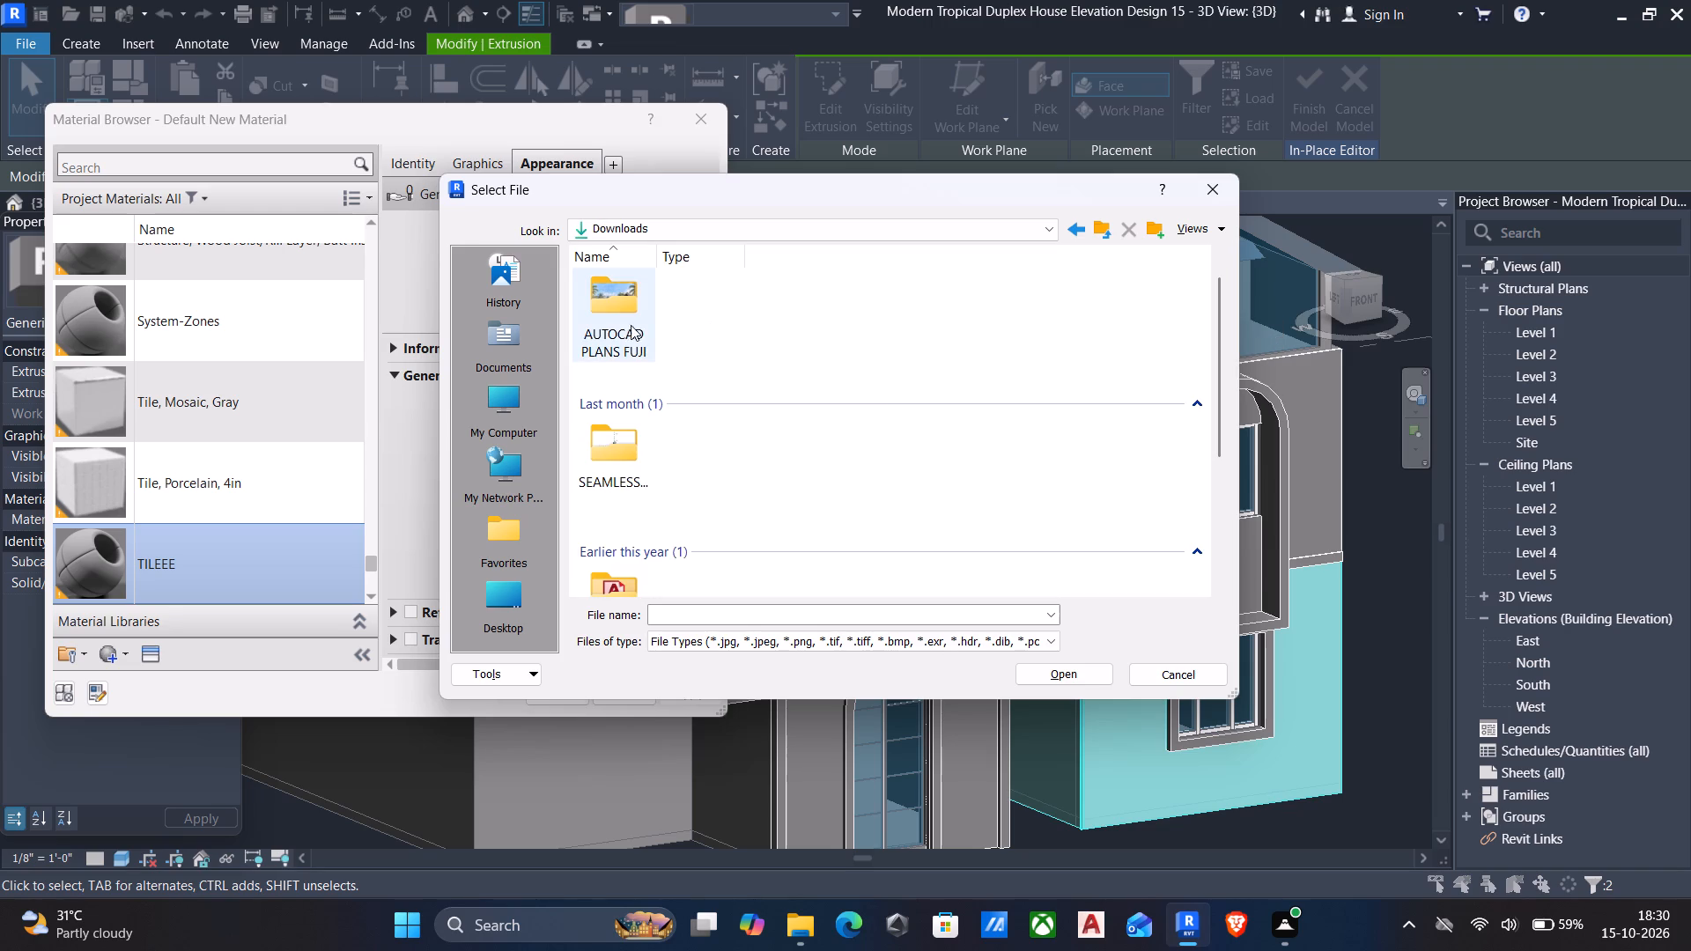
{"action": "left_click", "coordinate": [624, 321]}
{"action": "left_click", "coordinate": [624, 321]}
{"action": "double_click", "coordinate": [624, 321]}
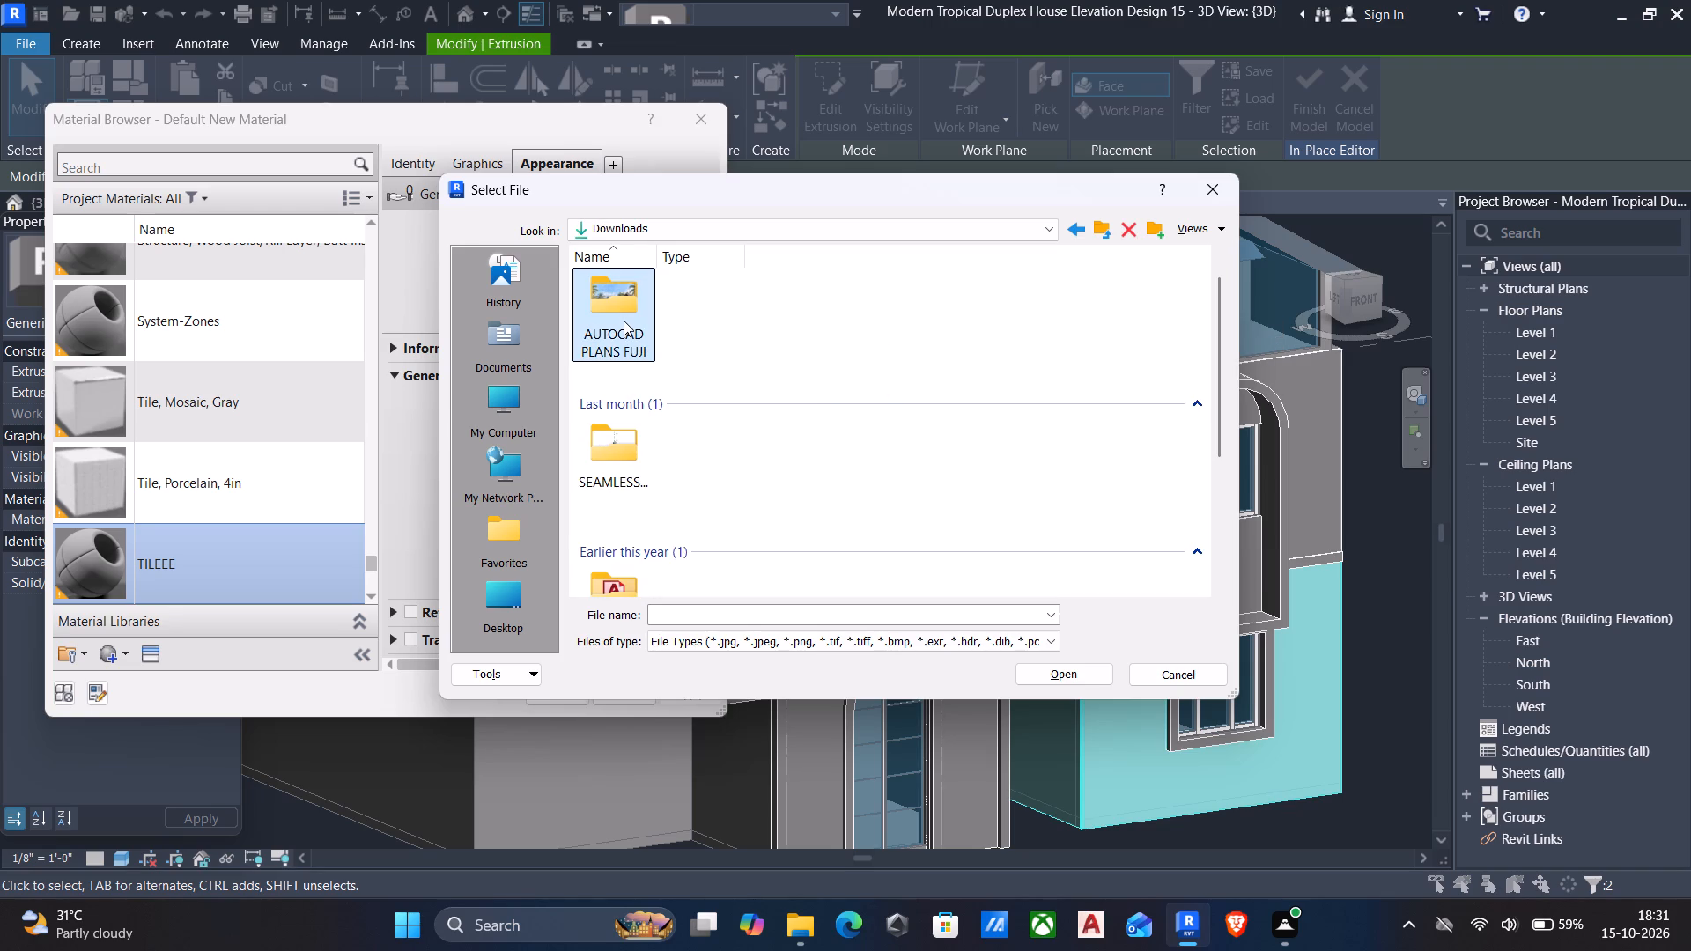
{"action": "scroll", "coordinate": [713, 318], "scroll_direction": "down", "scroll_amount": 2}
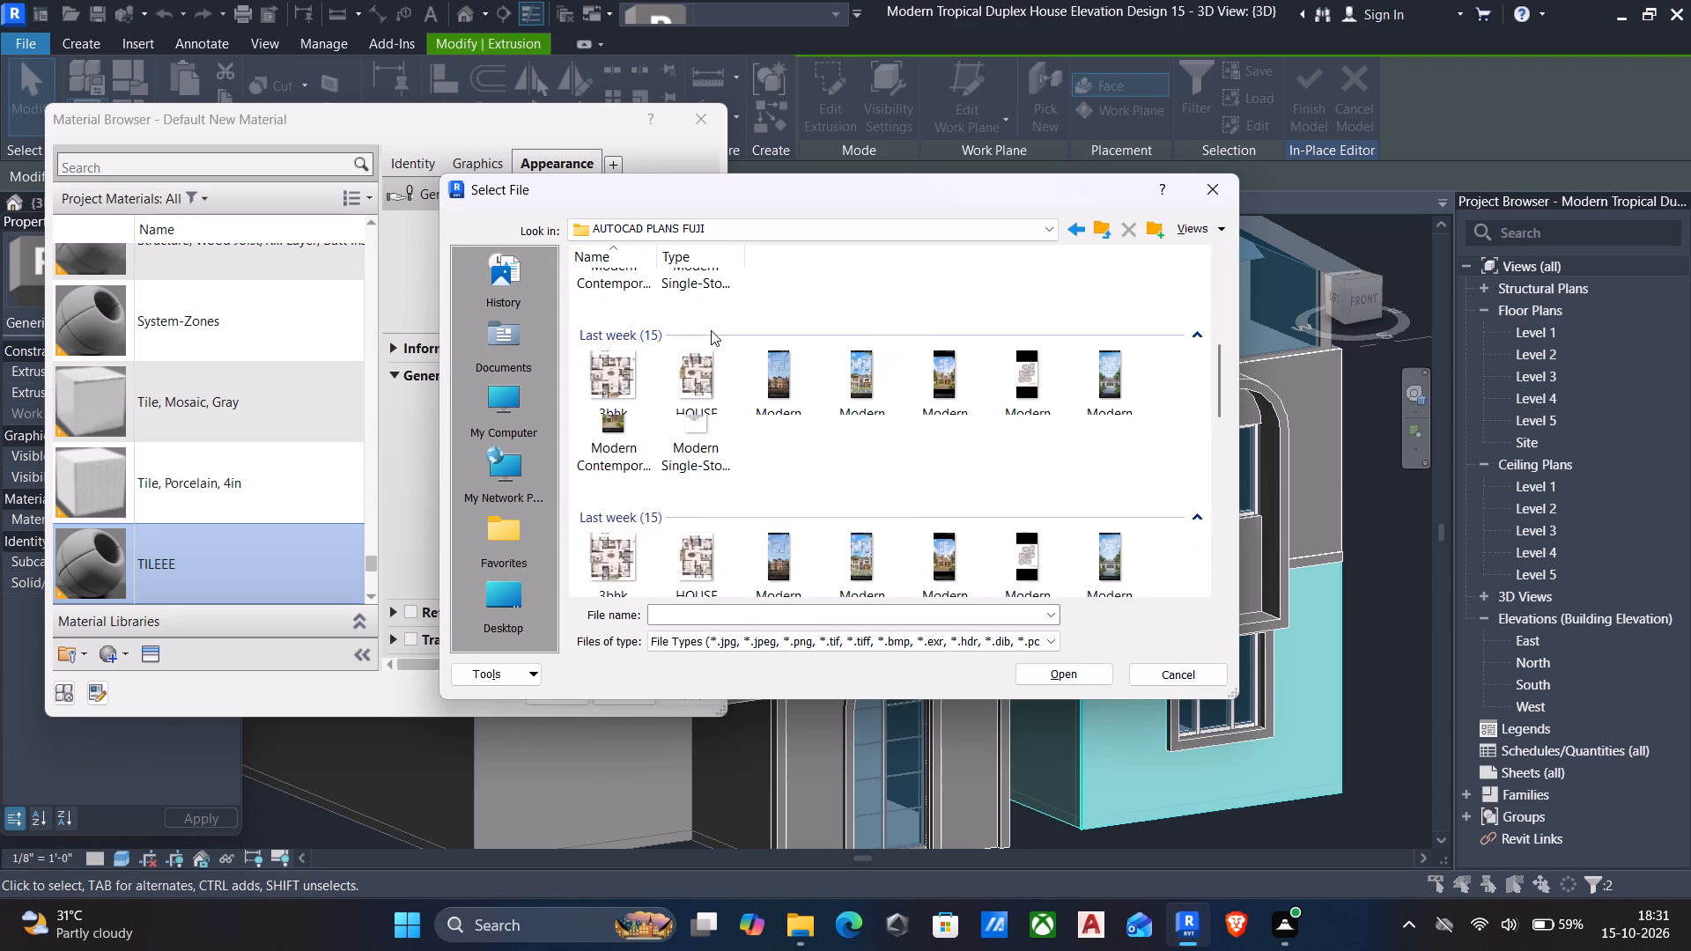
{"action": "scroll", "coordinate": [897, 422], "scroll_direction": "down", "scroll_amount": 3}
{"action": "scroll", "coordinate": [840, 386], "scroll_direction": "up", "scroll_amount": 1}
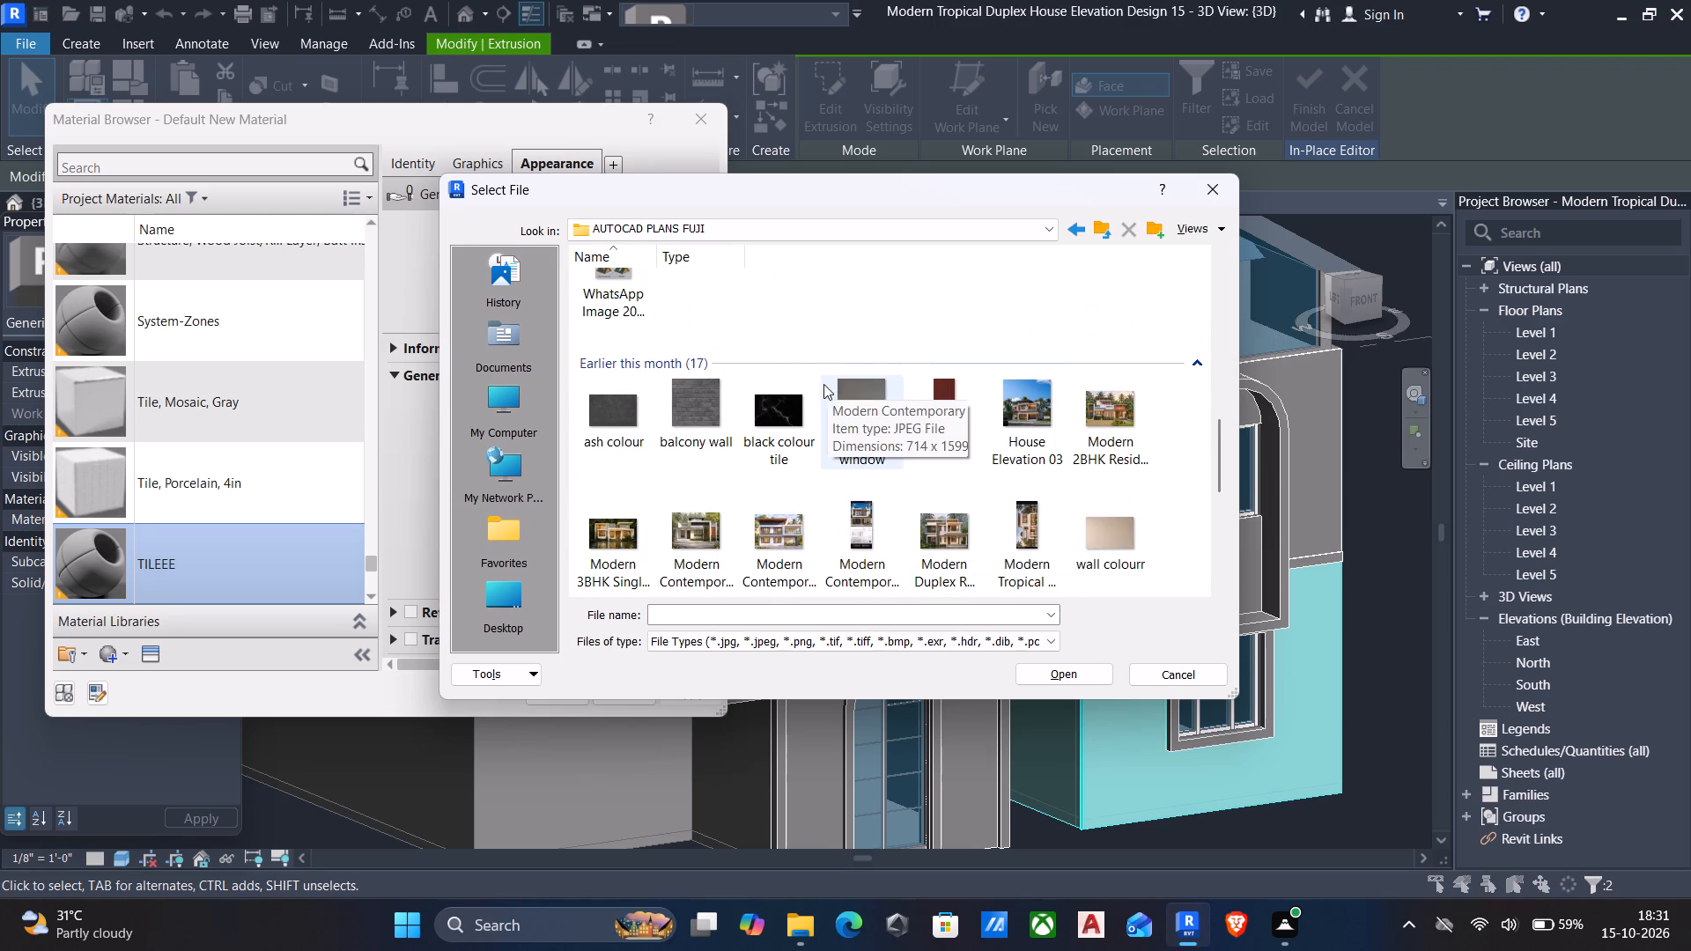
{"action": "left_click", "coordinate": [777, 410]}
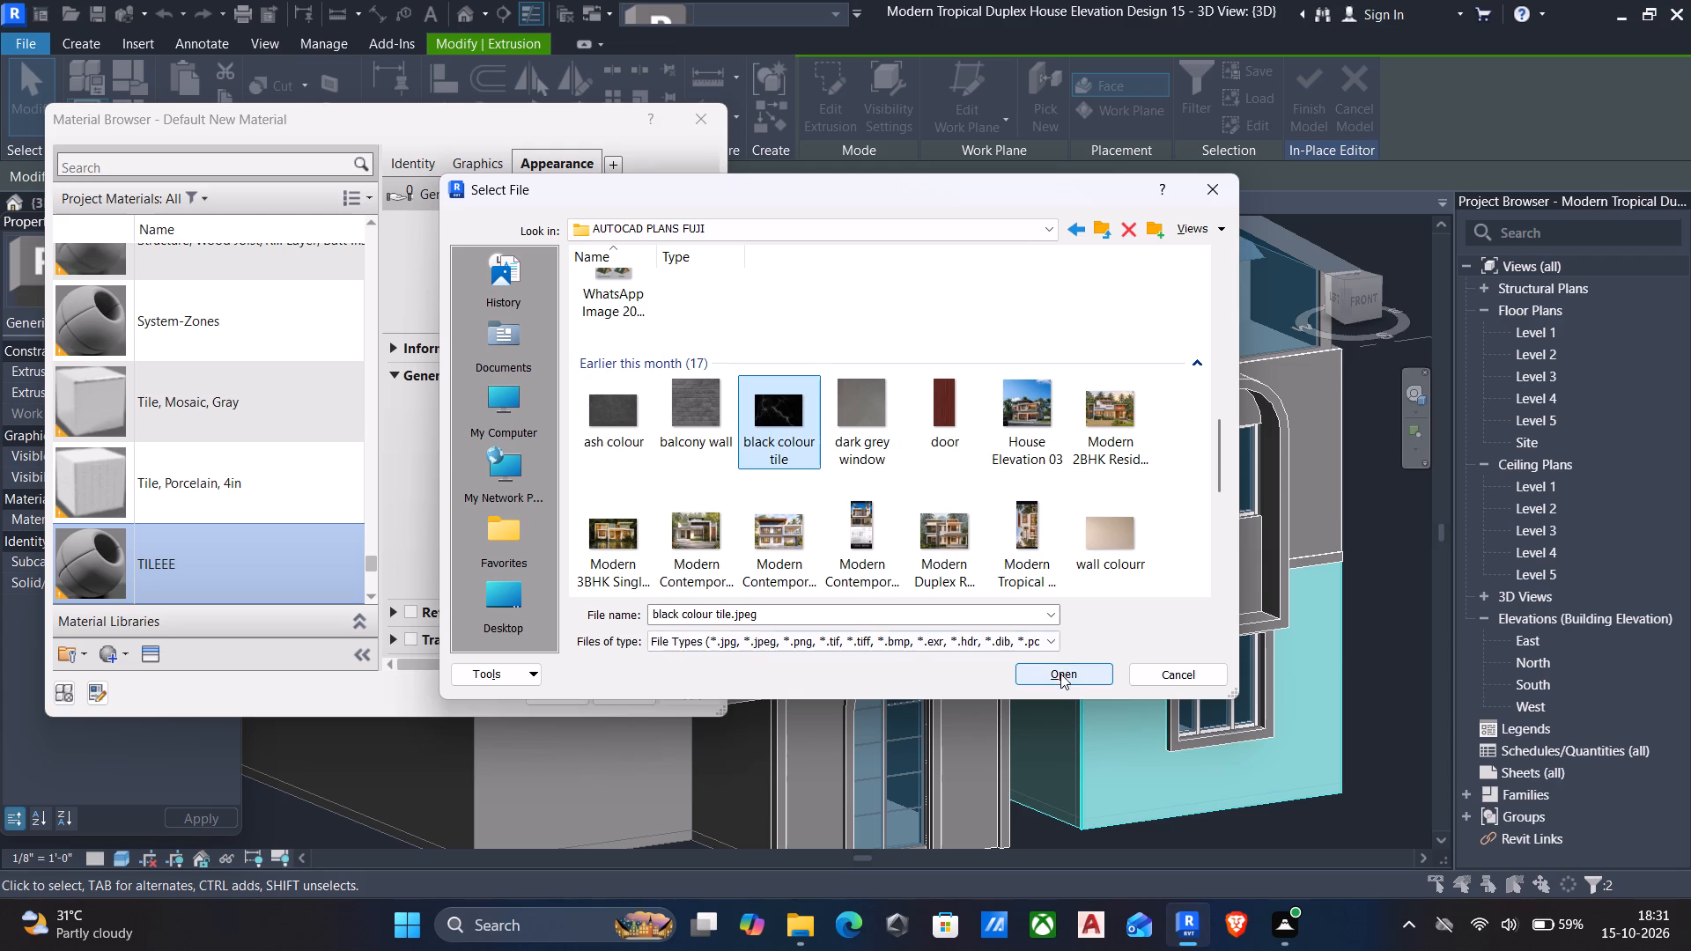
{"action": "left_click", "coordinate": [1060, 674]}
Set the sample size of the black tile texture to 5'-0" and apply it to the TILEEE material.
{"action": "left_click", "coordinate": [647, 453]}
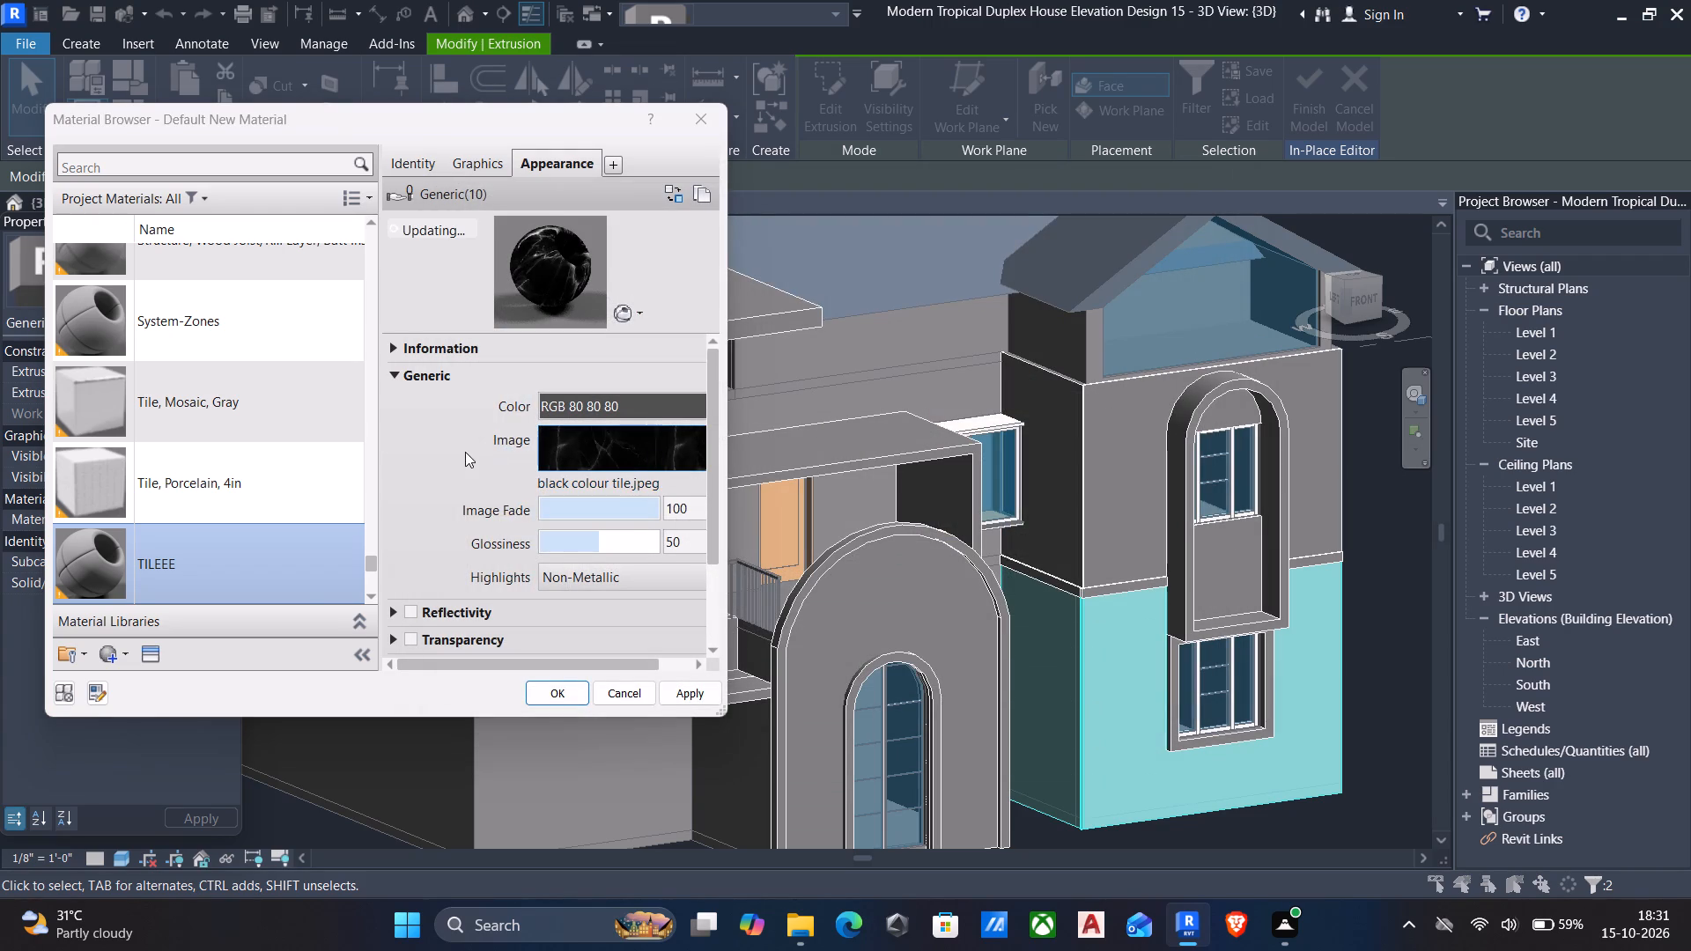
{"action": "left_click_drag", "start_coordinate": [396, 505], "coordinate": [389, 559]}
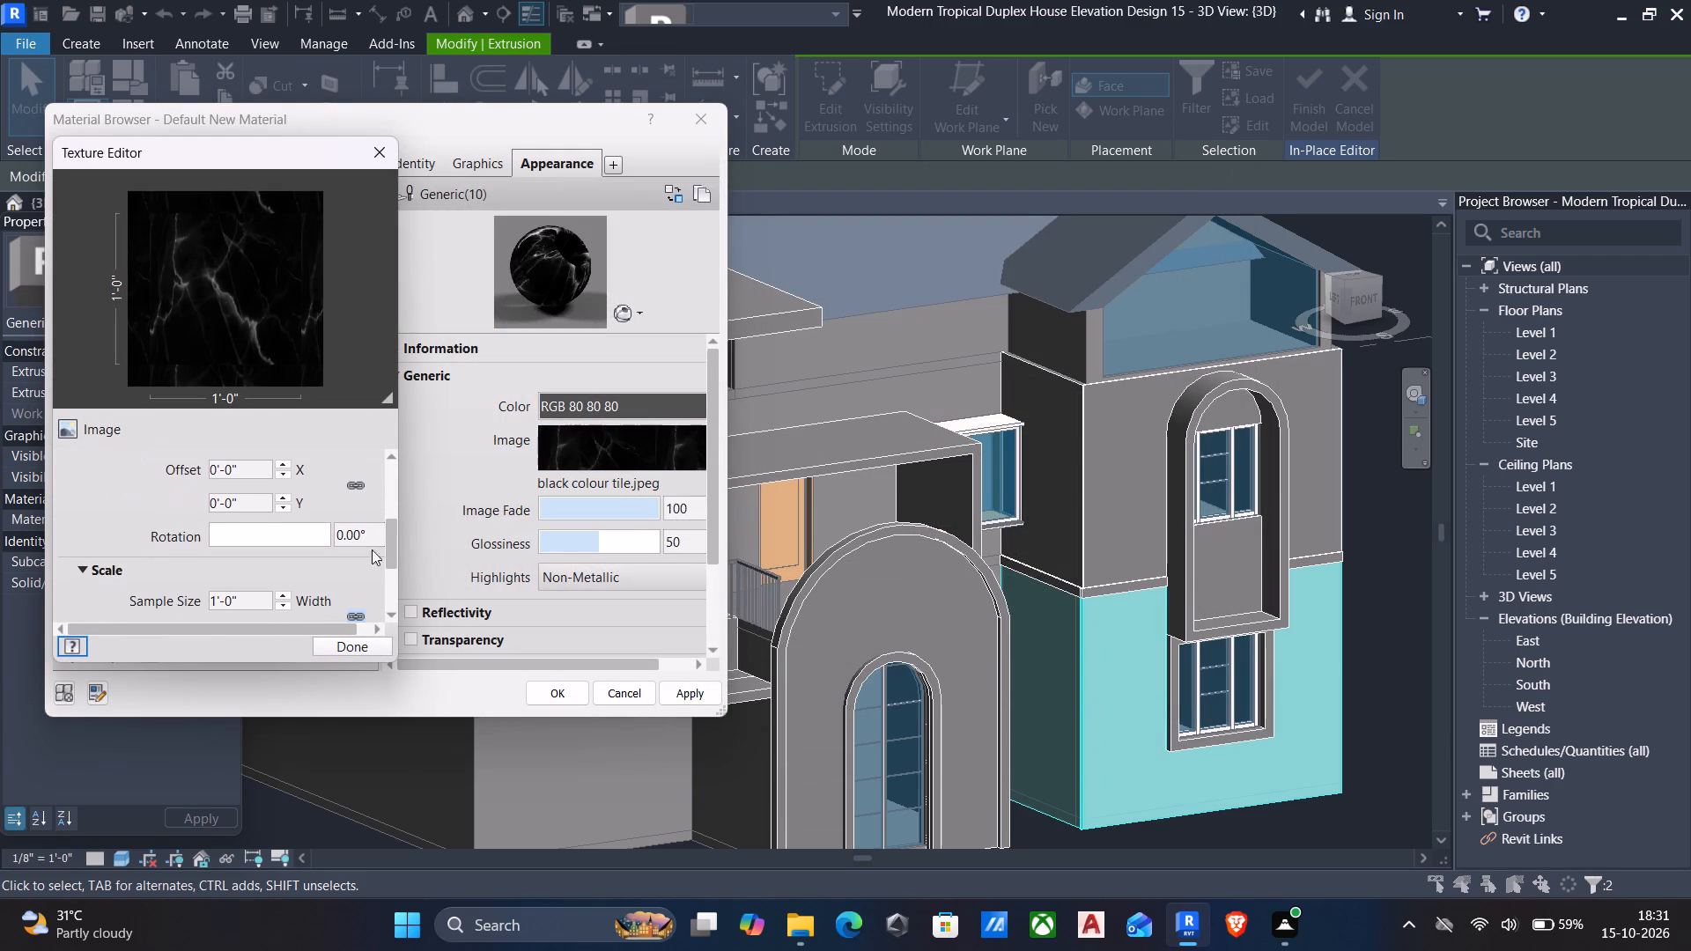
{"action": "left_click_drag", "start_coordinate": [267, 596], "coordinate": [137, 612]}
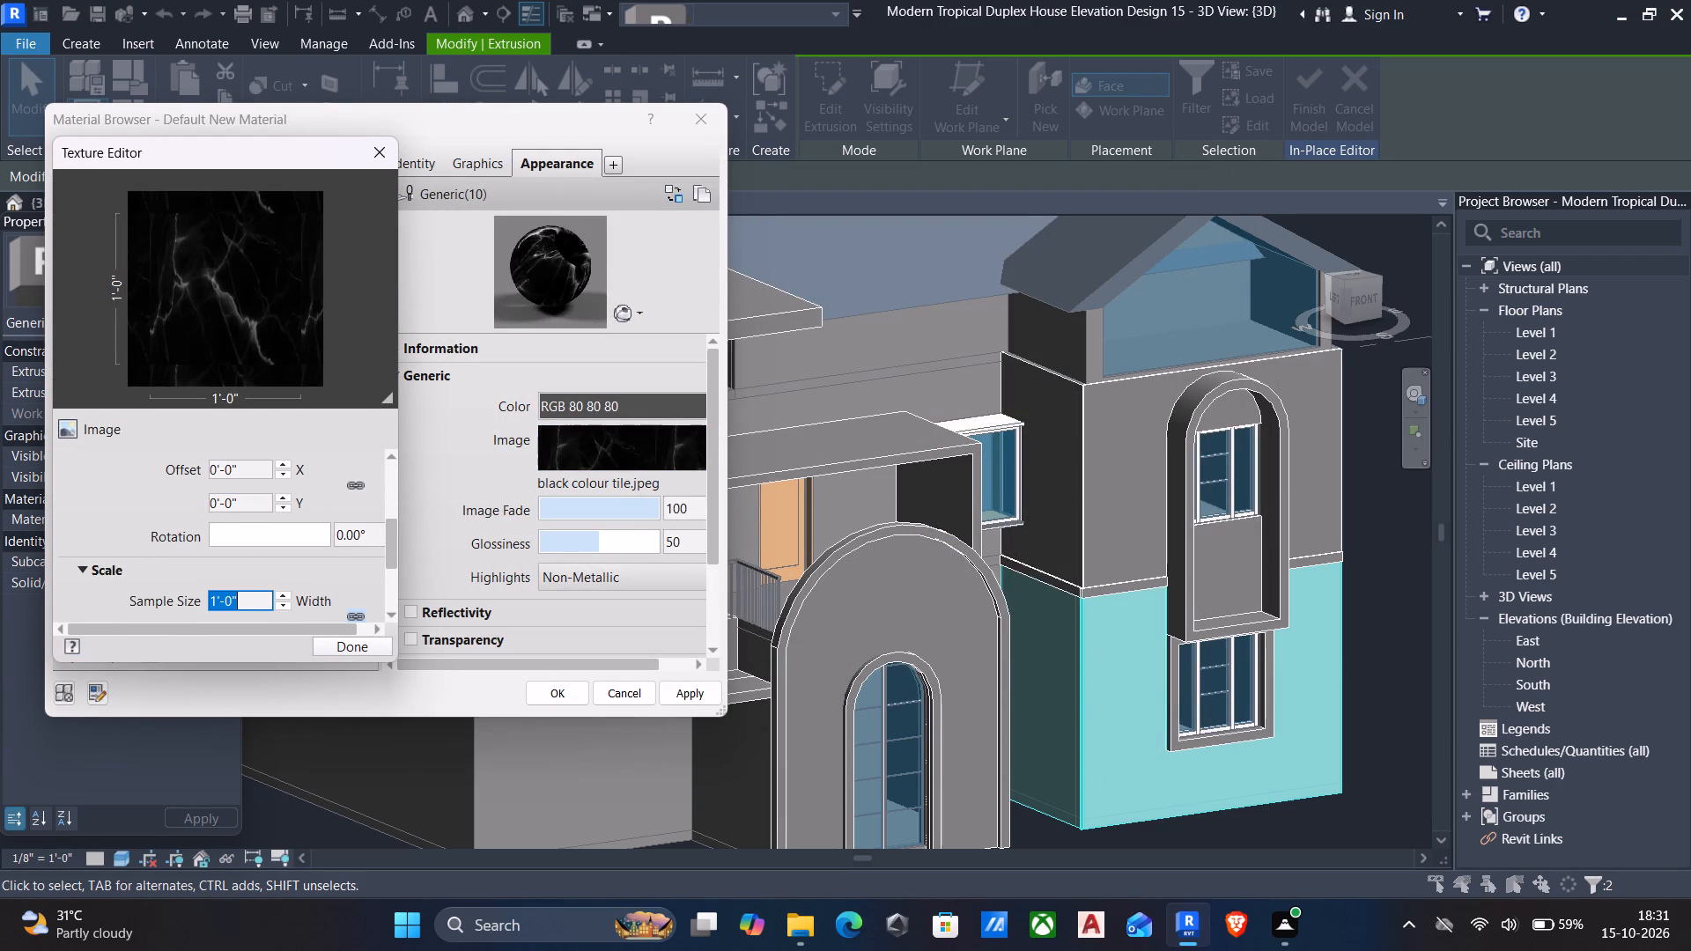
{"action": "left_click_drag", "start_coordinate": [137, 612], "coordinate": [133, 612]}
{"action": "key", "text": "5"}
{"action": "key", "text": "apostrophe"}
{"action": "key", "text": "Return"}
{"action": "left_click", "coordinate": [686, 695]}
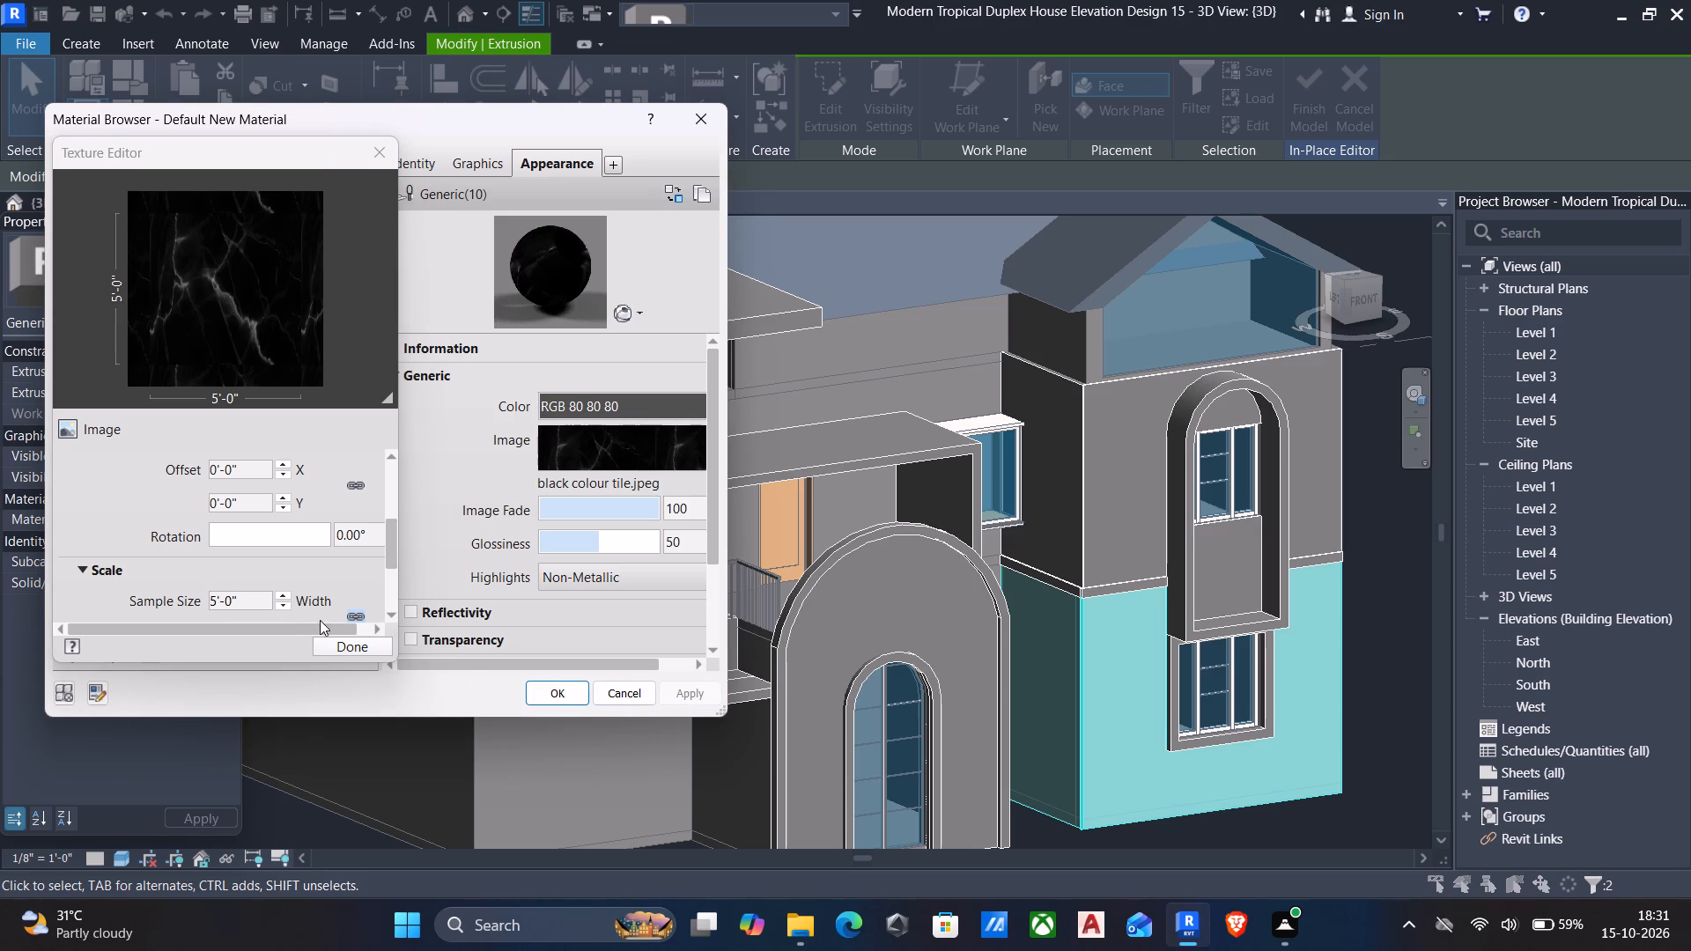
{"action": "left_click", "coordinate": [336, 642]}
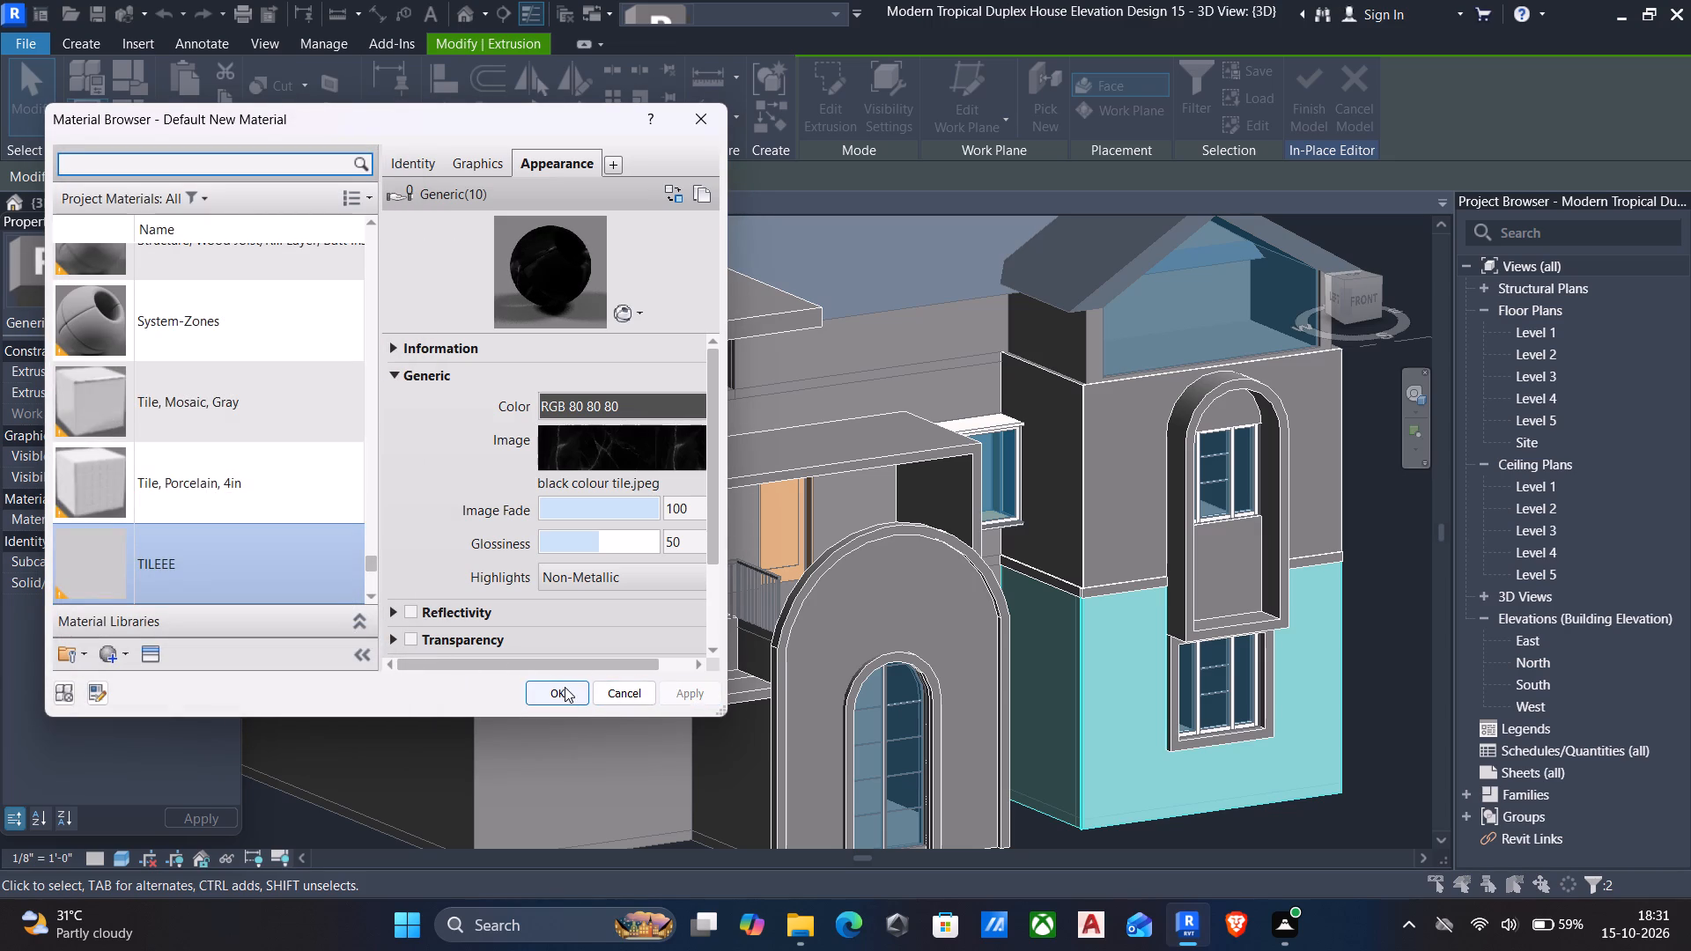
Assign TILEEE to the two selected ground-floor wall extrusions and finish the in-place model.
{"action": "left_click", "coordinate": [565, 687]}
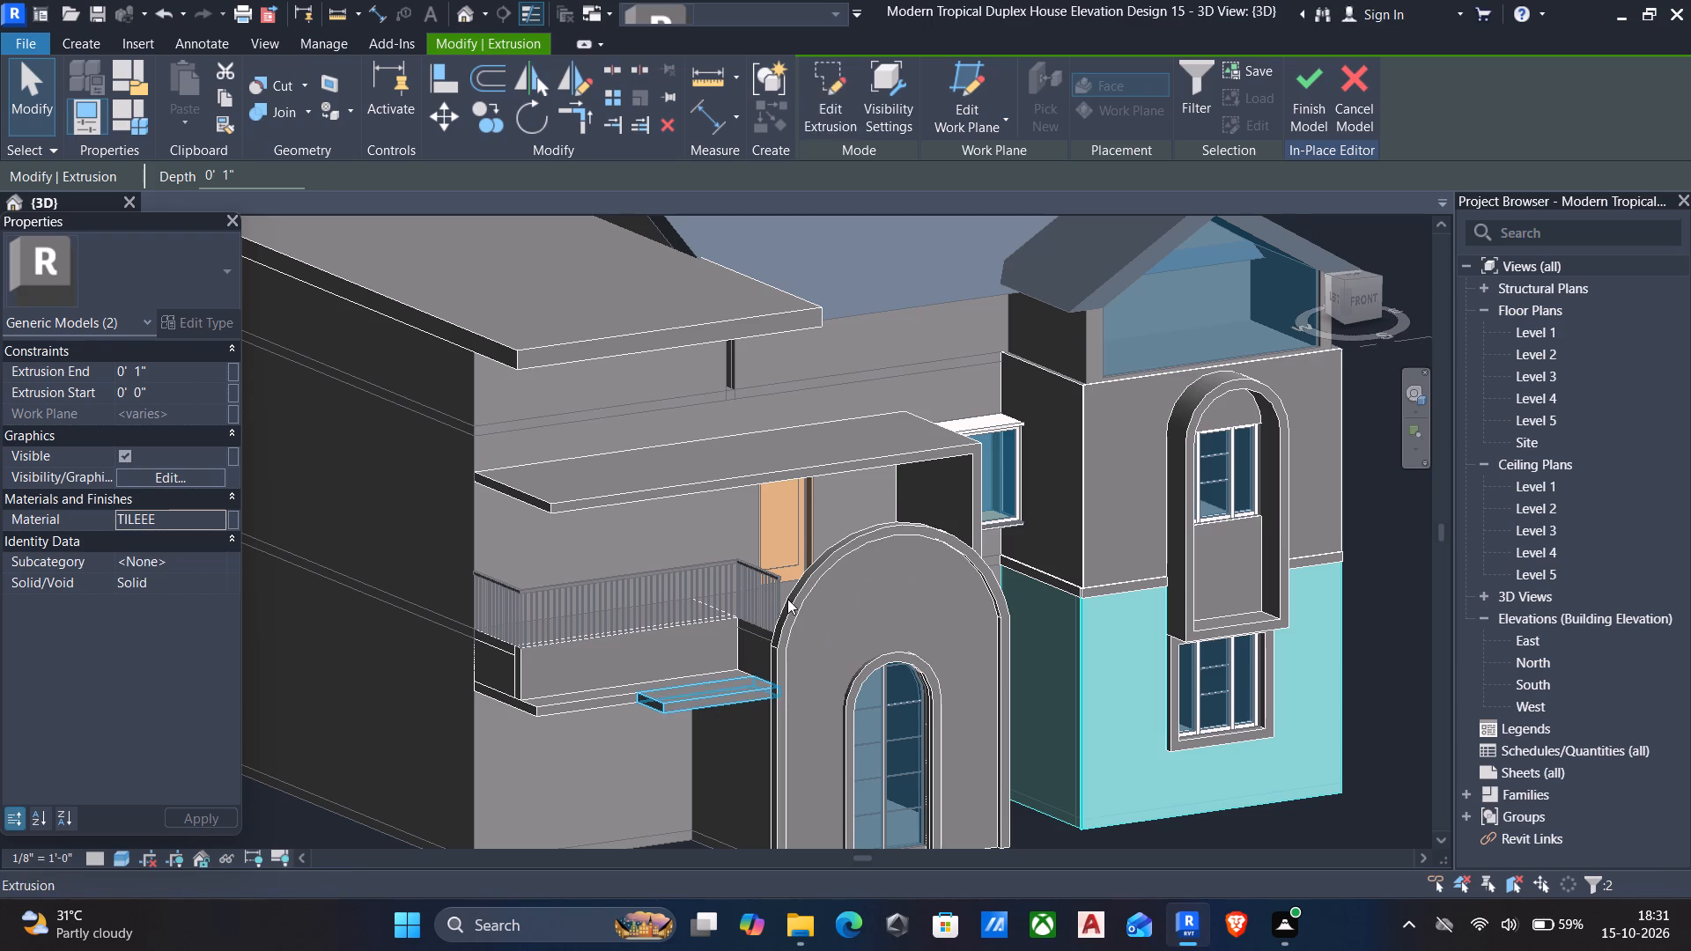
{"action": "left_click", "coordinate": [1309, 83]}
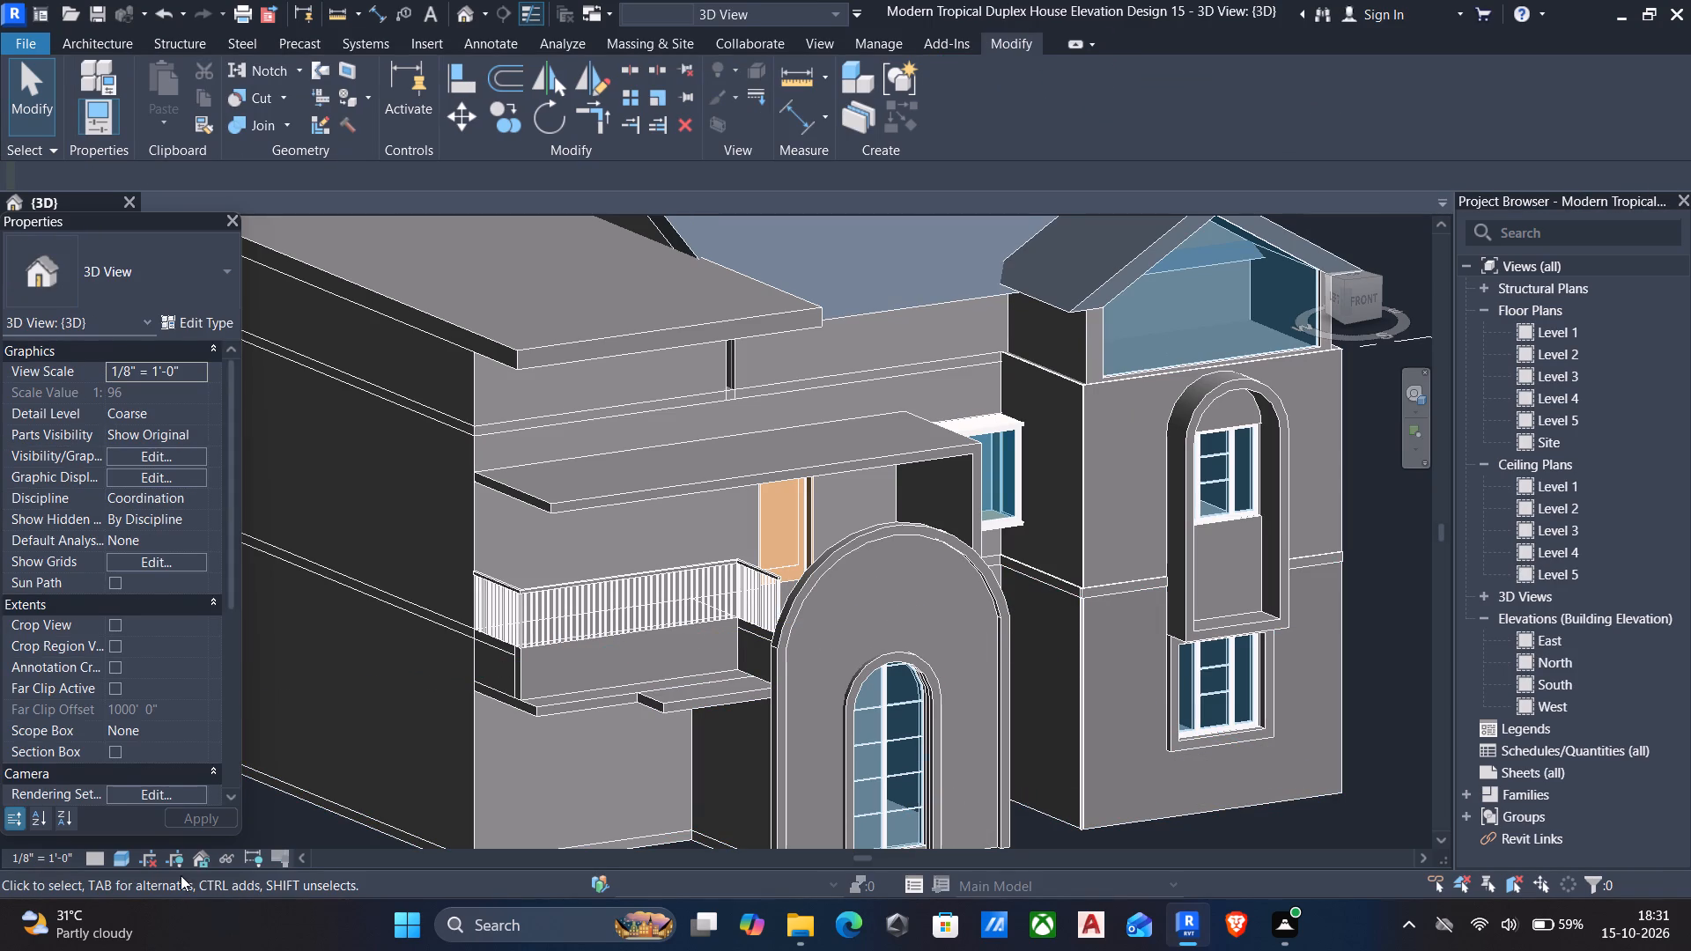
Inspect the facade materials around the entrance and gabled block in Realistic visual style, and return the view to Shaded.
{"action": "left_click", "coordinate": [128, 860]}
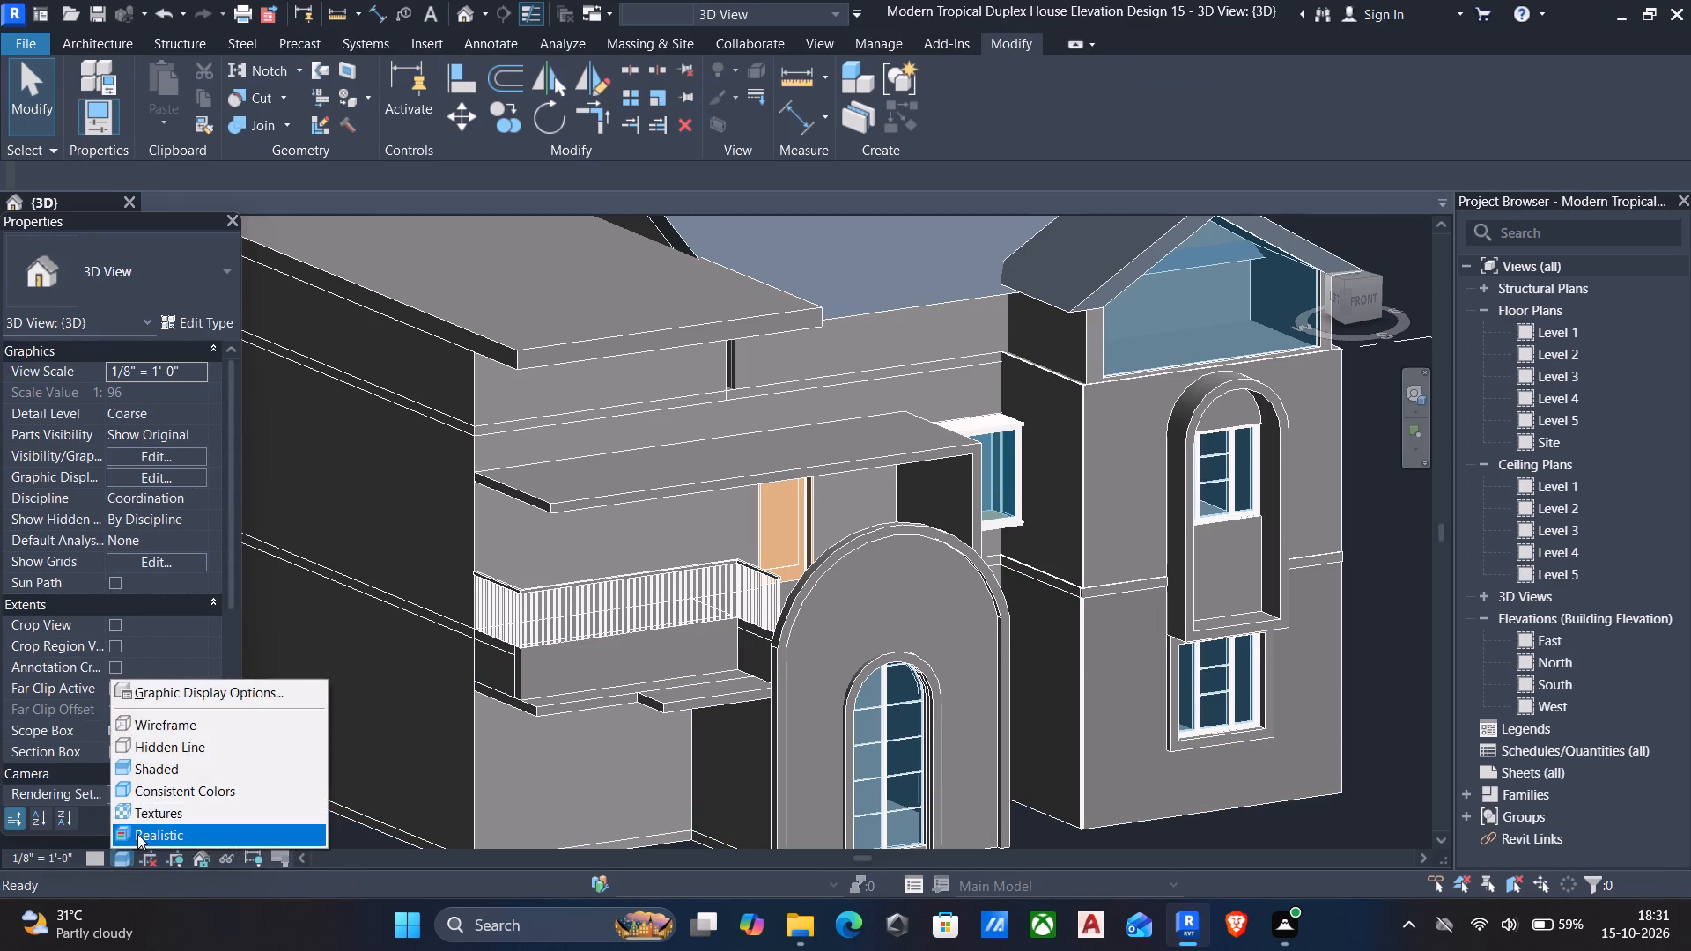
{"action": "left_click", "coordinate": [137, 834]}
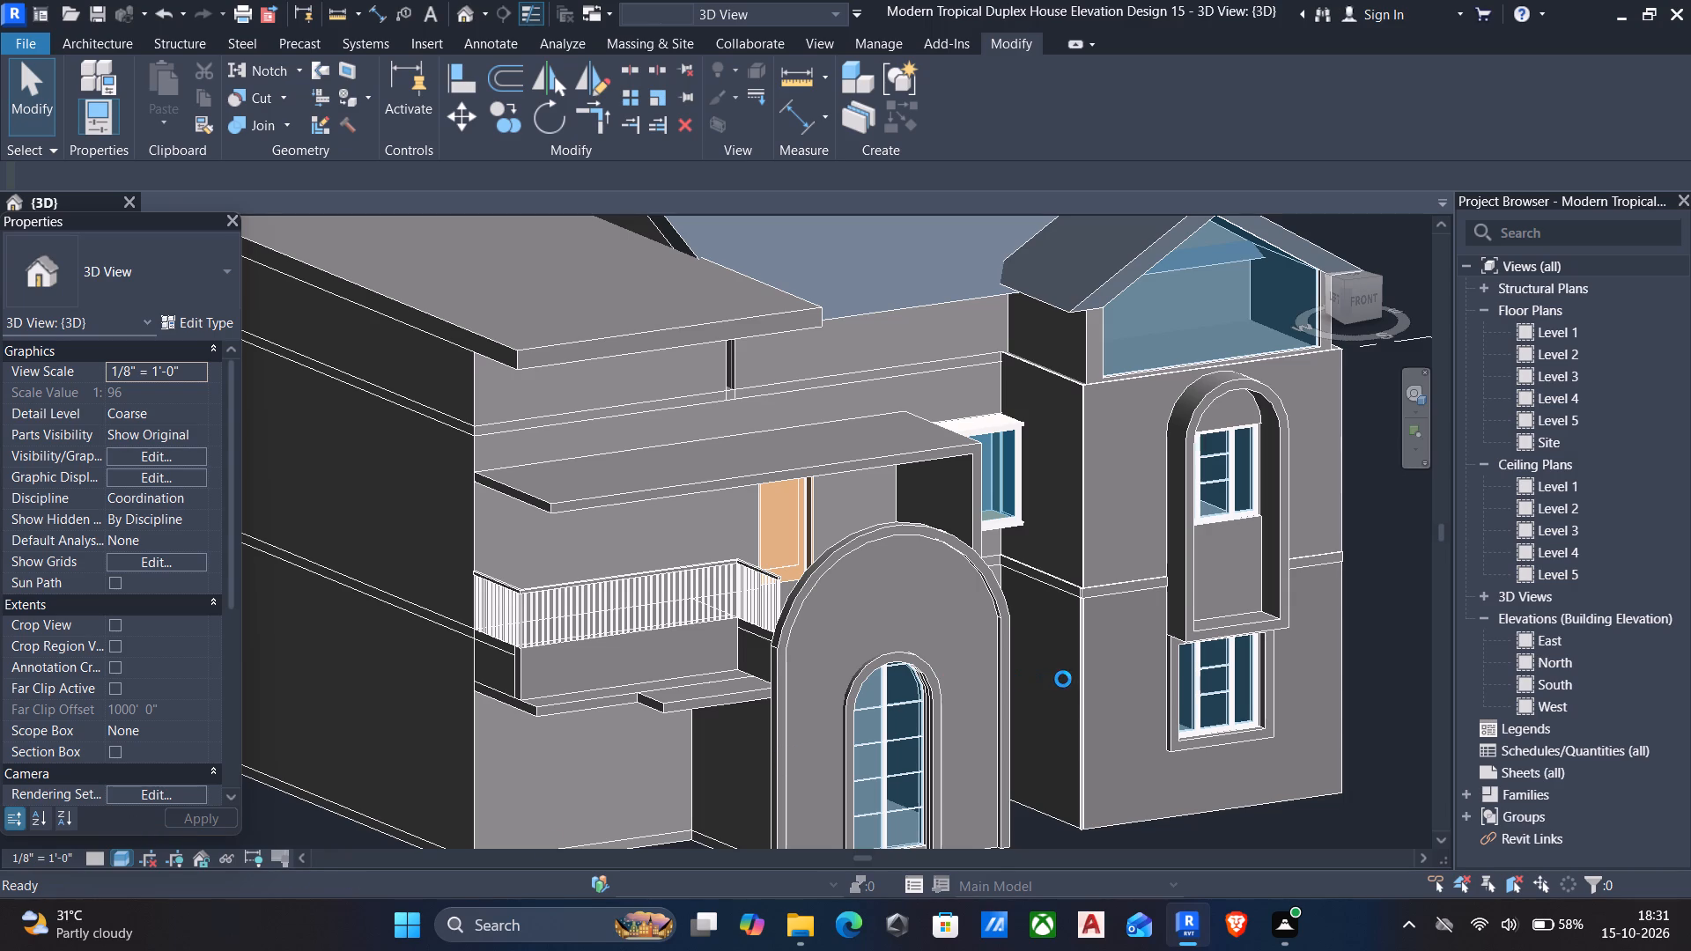
{"action": "scroll", "coordinate": [1063, 679], "scroll_direction": "down", "scroll_amount": 2}
{"action": "middle_click_drag", "start_coordinate": [1063, 687], "coordinate": [1060, 512]}
{"action": "scroll", "coordinate": [1145, 571], "scroll_direction": "up", "scroll_amount": 4}
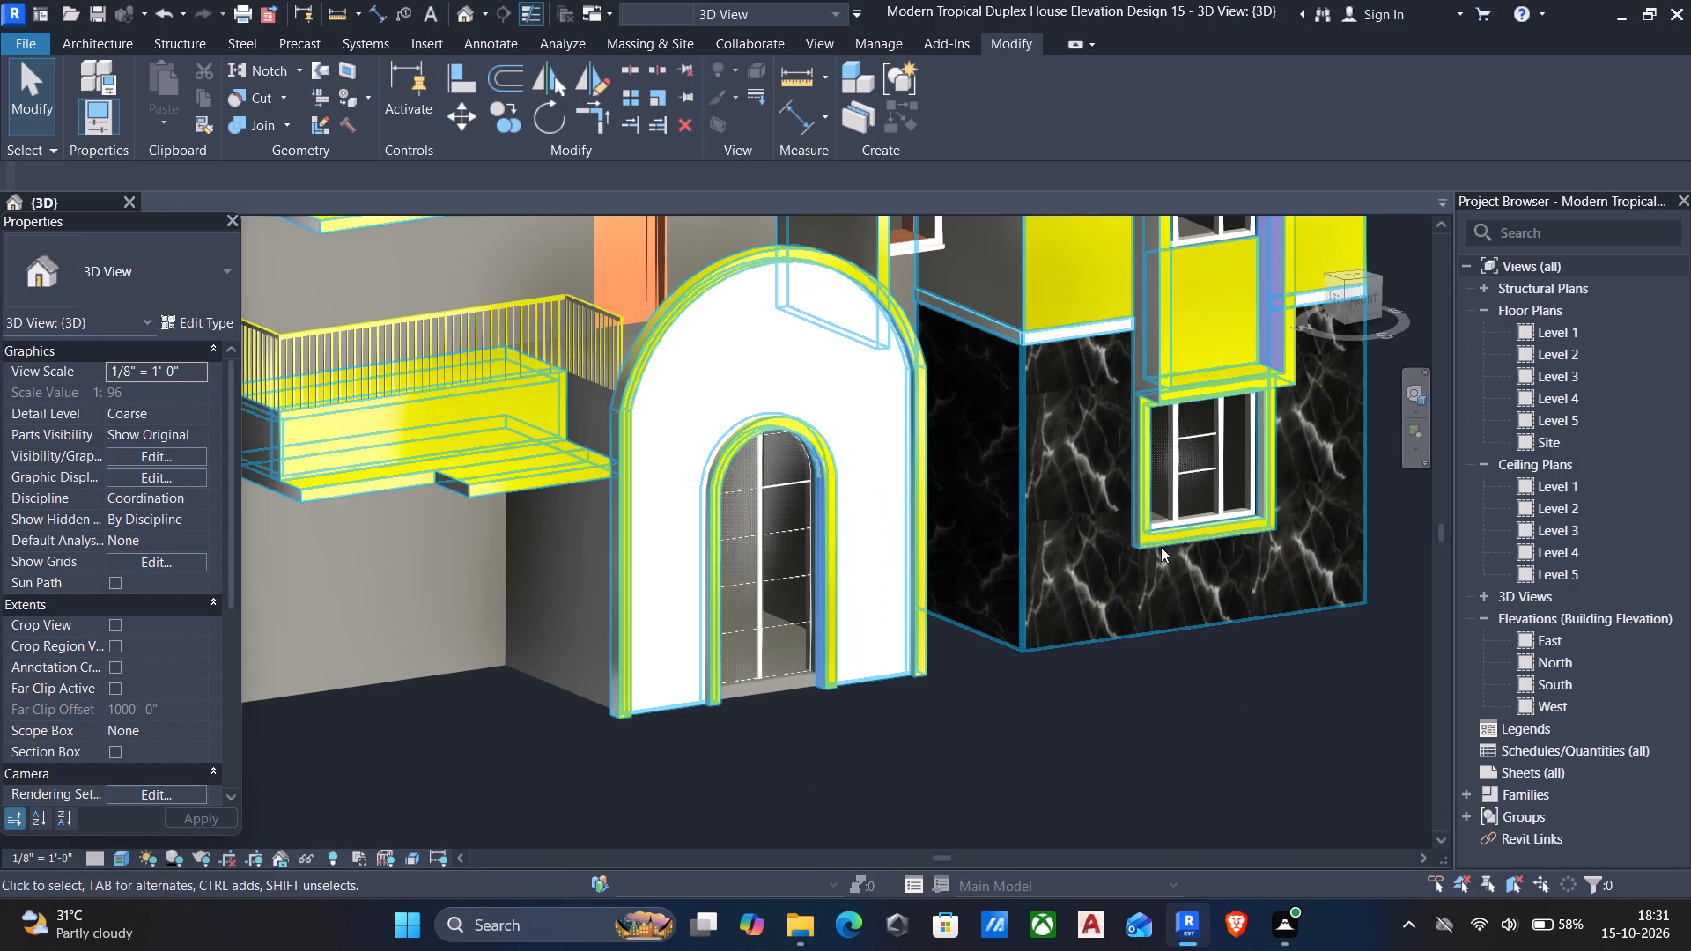
{"action": "left_click", "coordinate": [125, 855]}
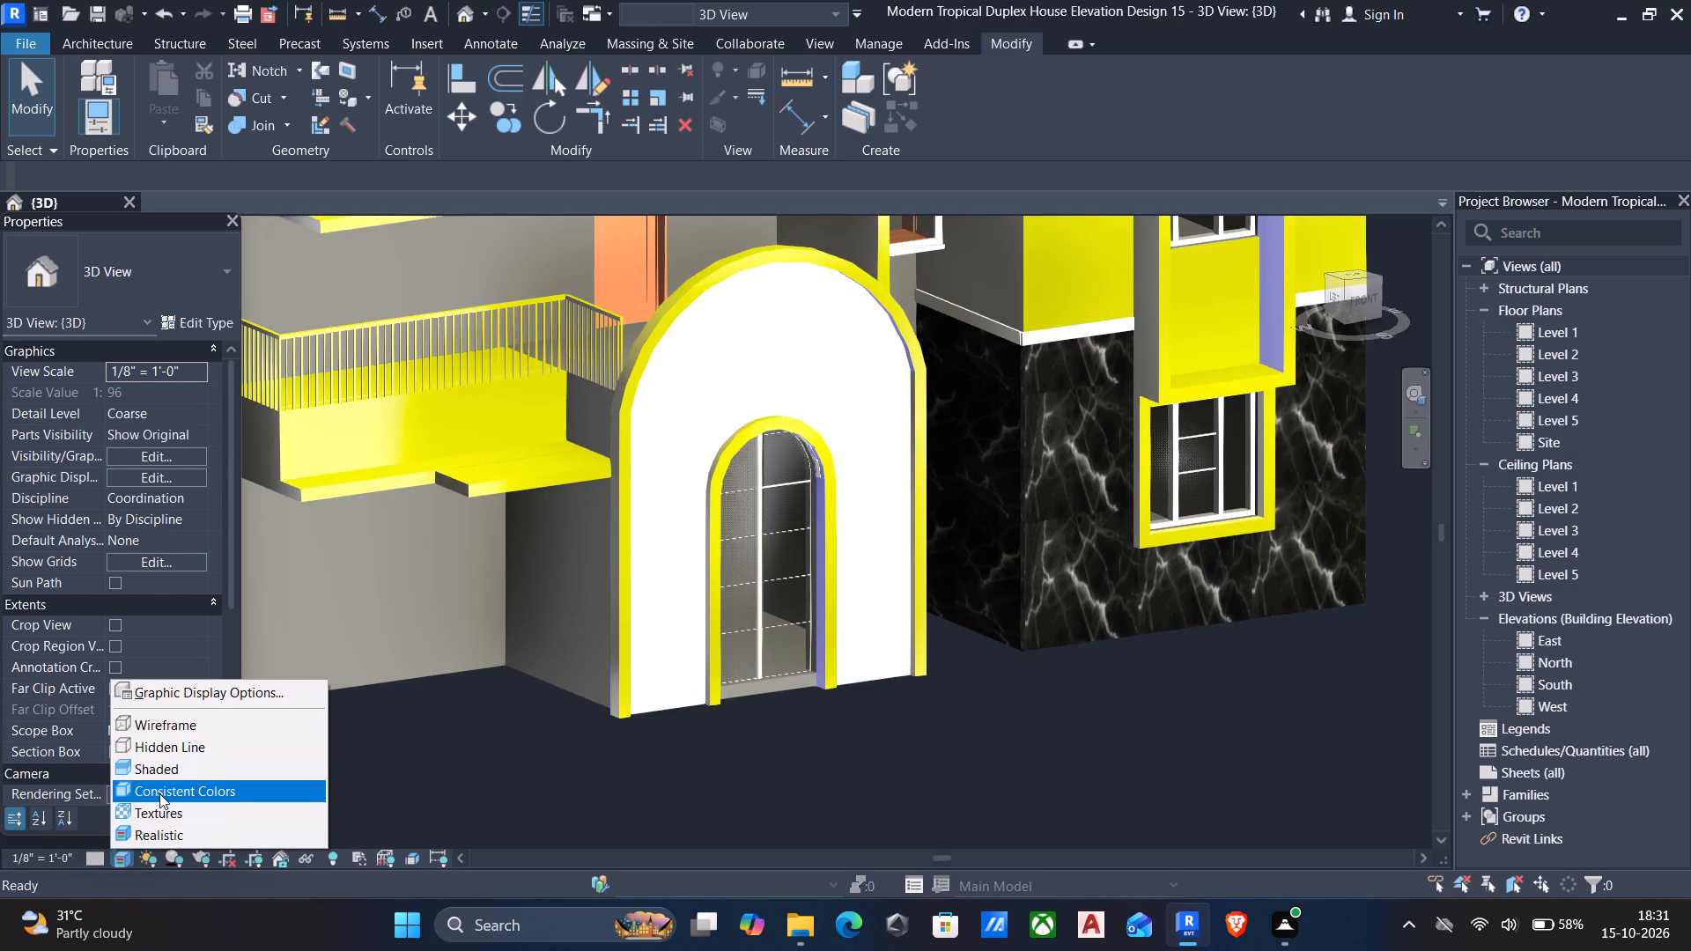
{"action": "left_click", "coordinate": [150, 767]}
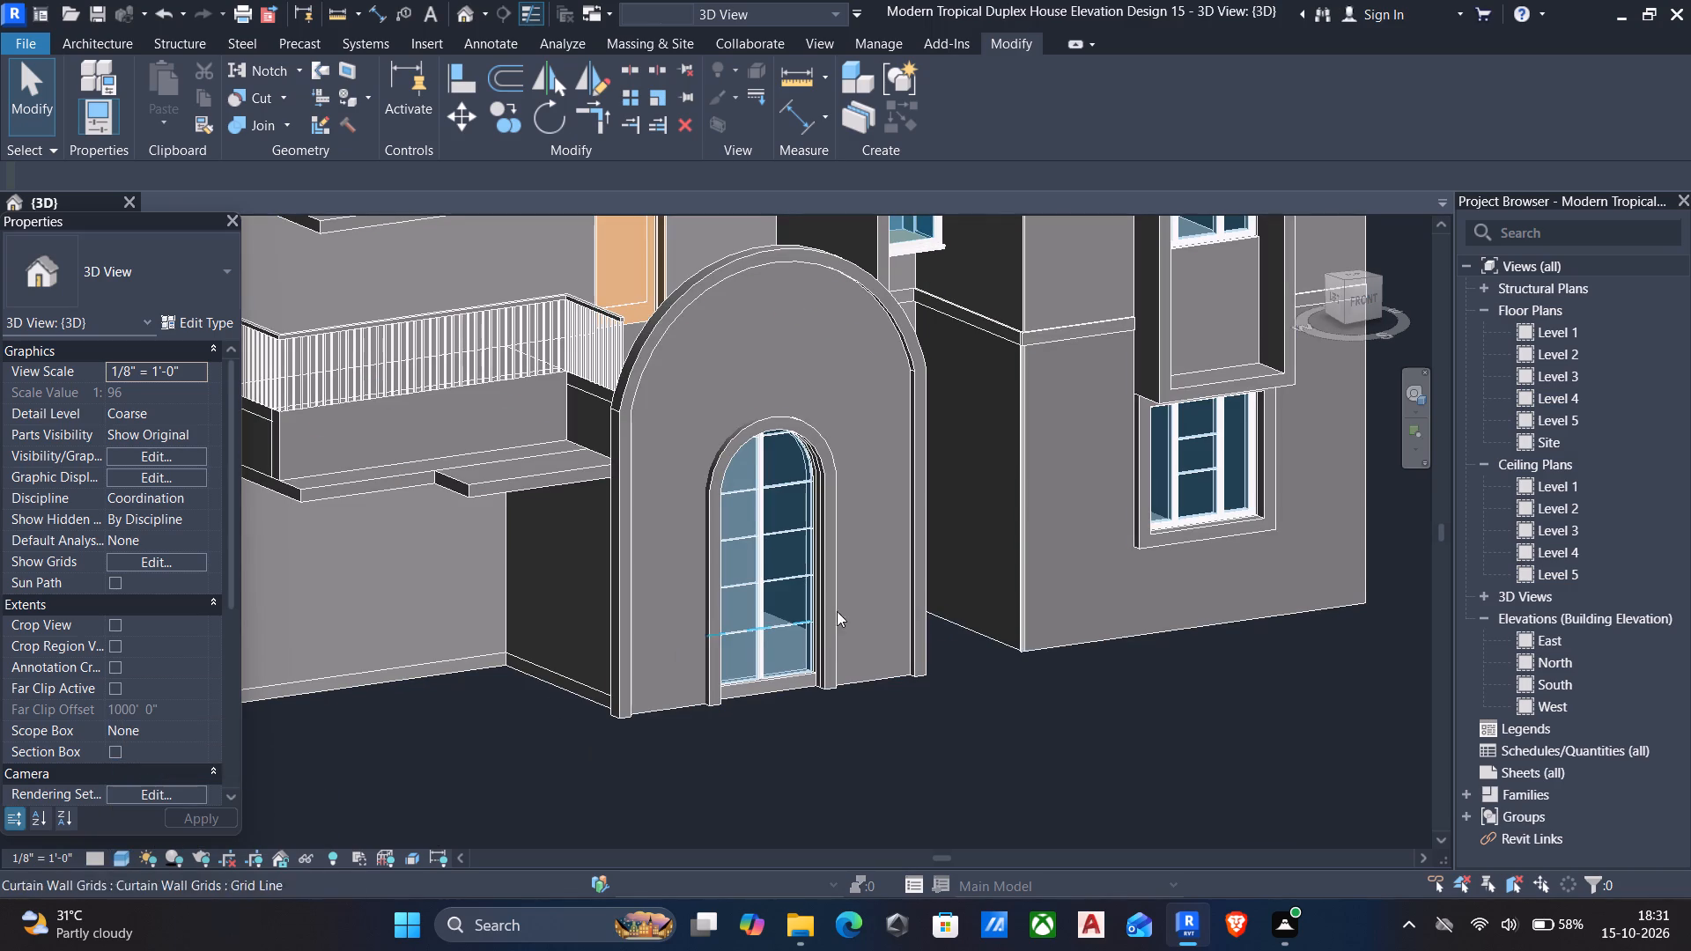
Assign Gypsum Wall Board to the arched and rectangular window surround extrusions in the in-place facade model, and finish the model.
{"action": "left_click", "coordinate": [1134, 534]}
{"action": "scroll", "coordinate": [1121, 482], "scroll_direction": "down", "scroll_amount": 3}
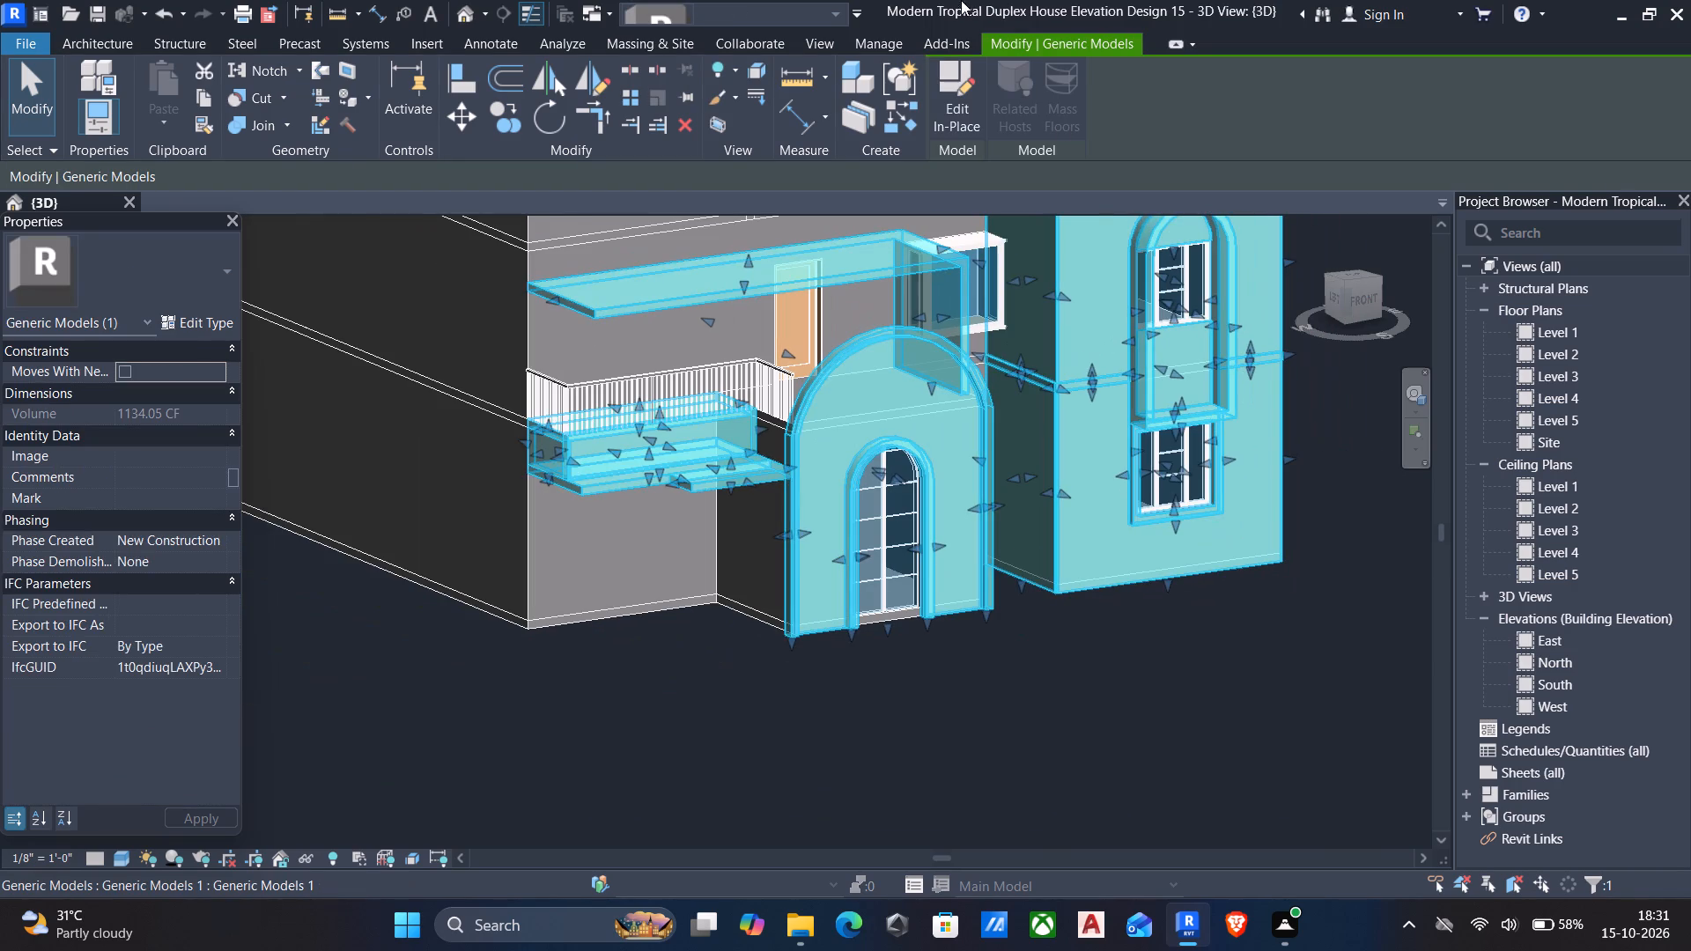
{"action": "left_click", "coordinate": [956, 89]}
{"action": "left_click", "coordinate": [1138, 515]}
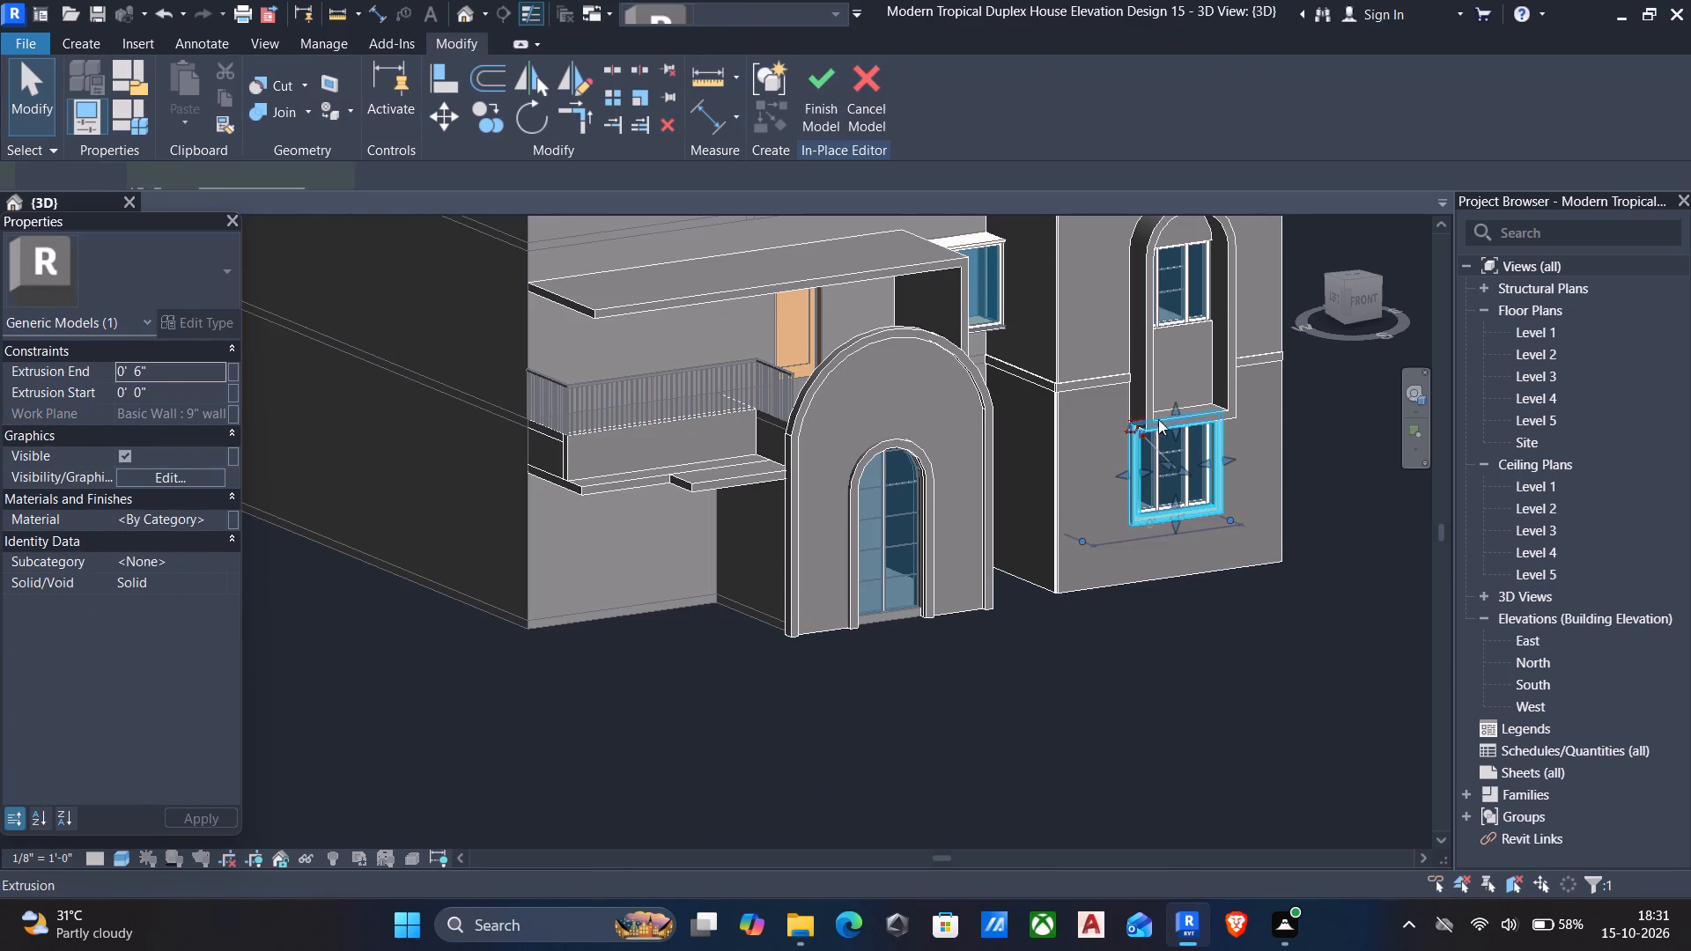
{"action": "left_click", "coordinate": [1148, 387], "text": "ctrl"}
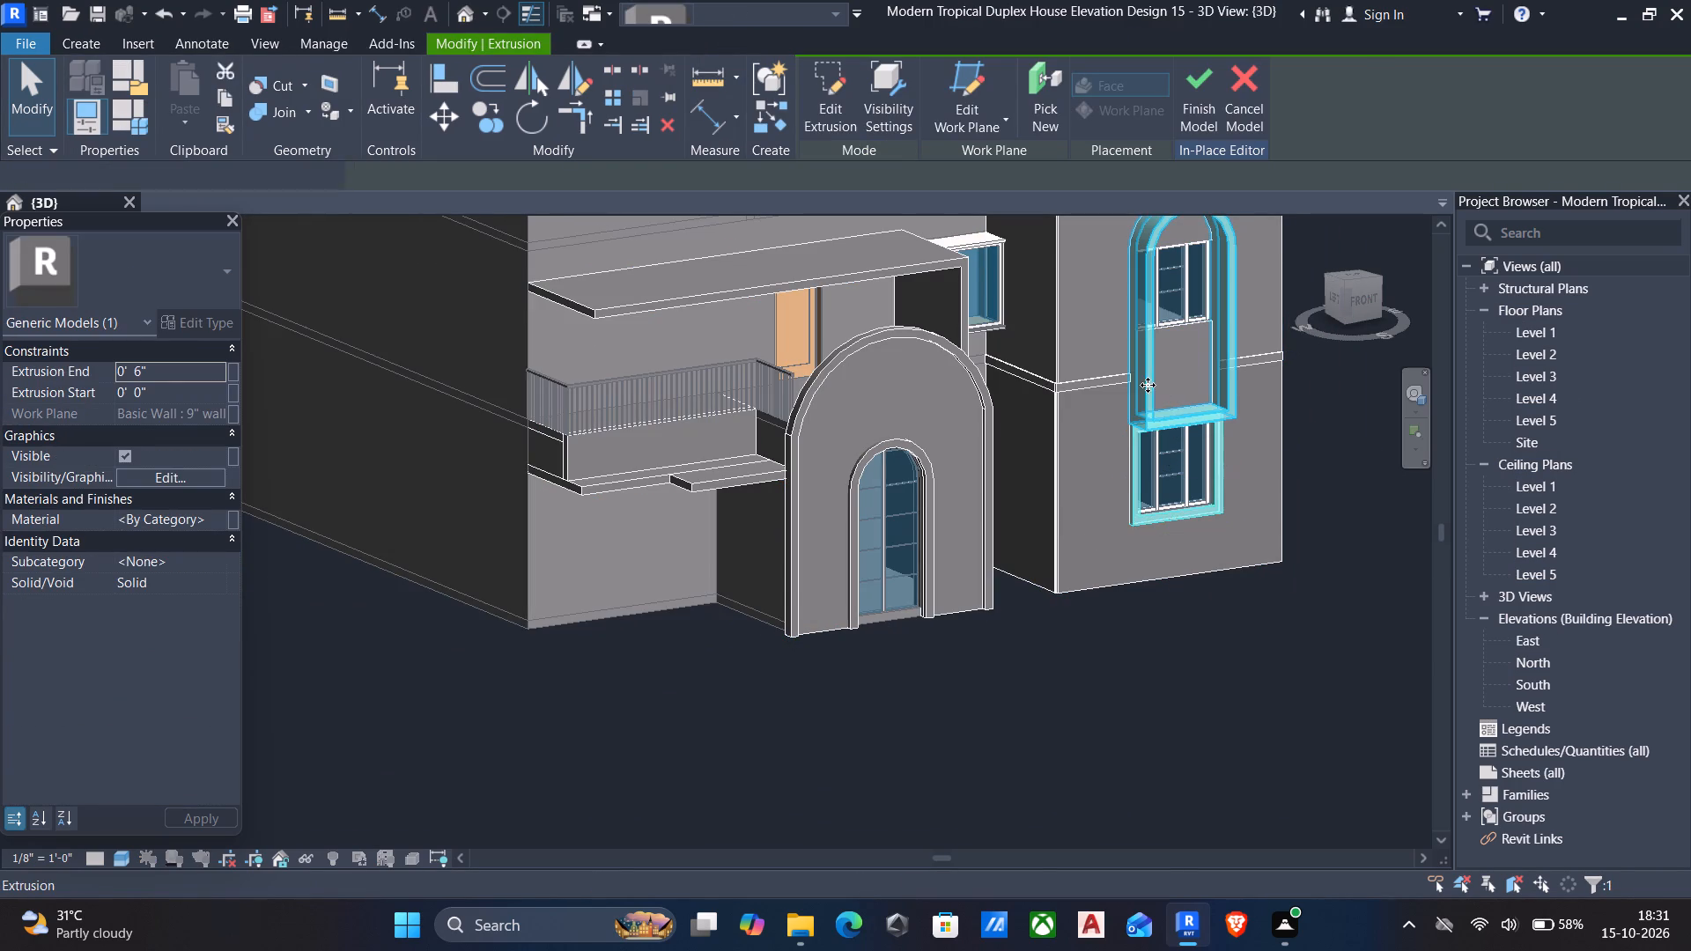
{"action": "left_click", "coordinate": [218, 521]}
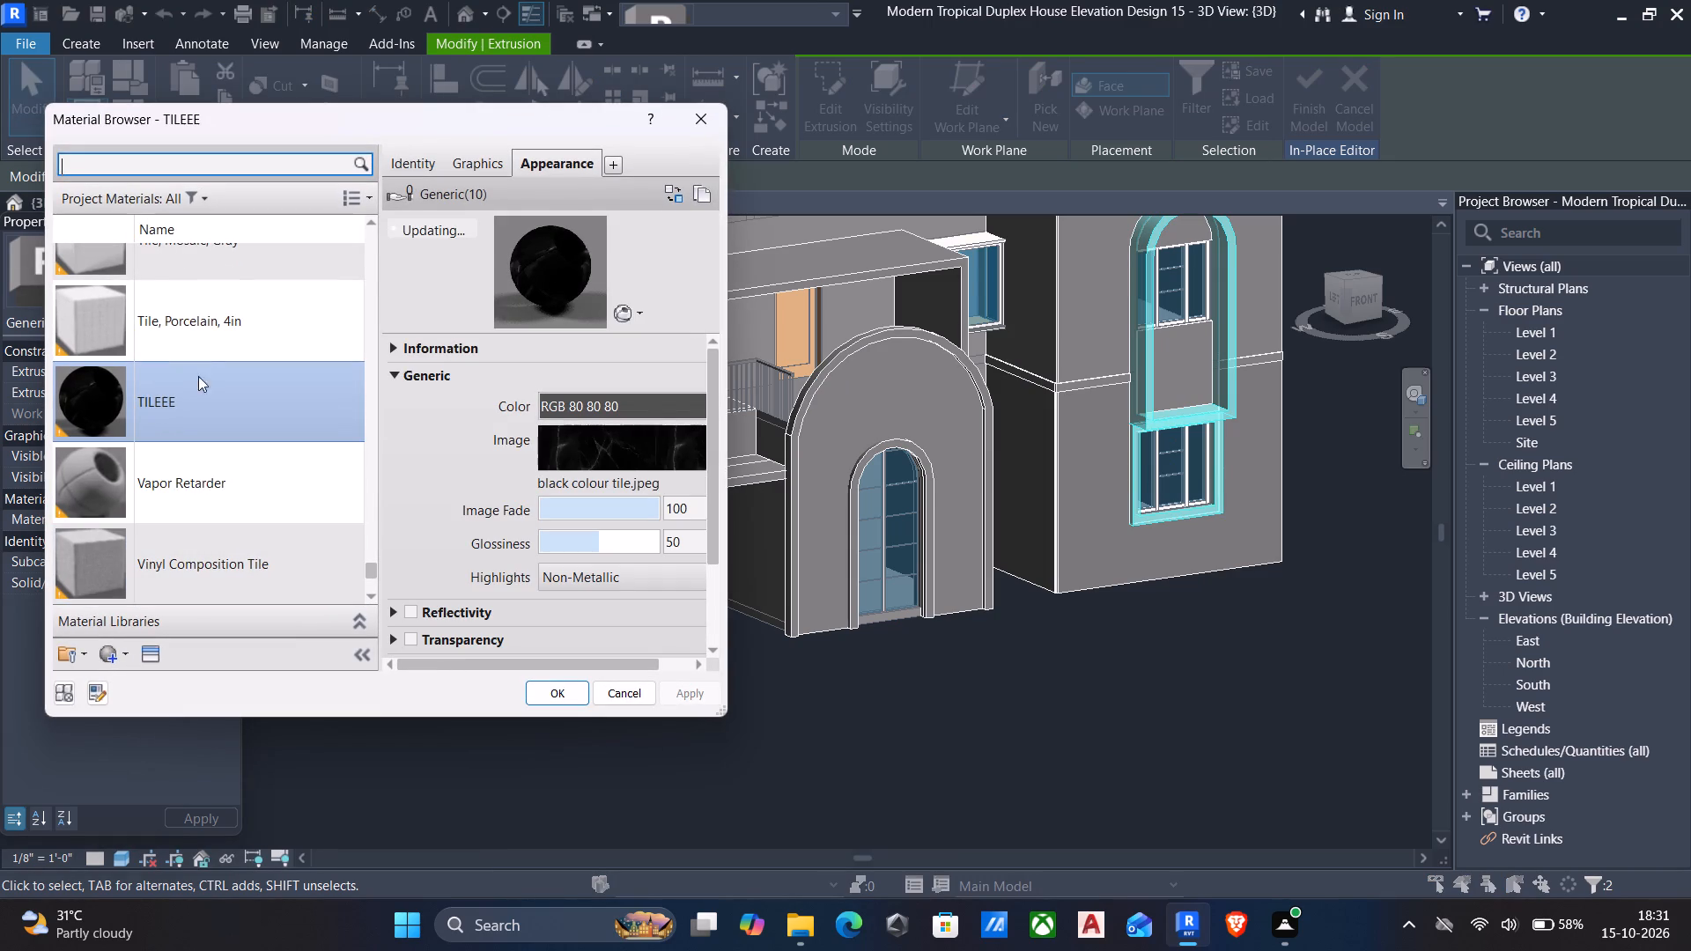
{"action": "scroll", "coordinate": [202, 446], "scroll_direction": "down", "scroll_amount": 1}
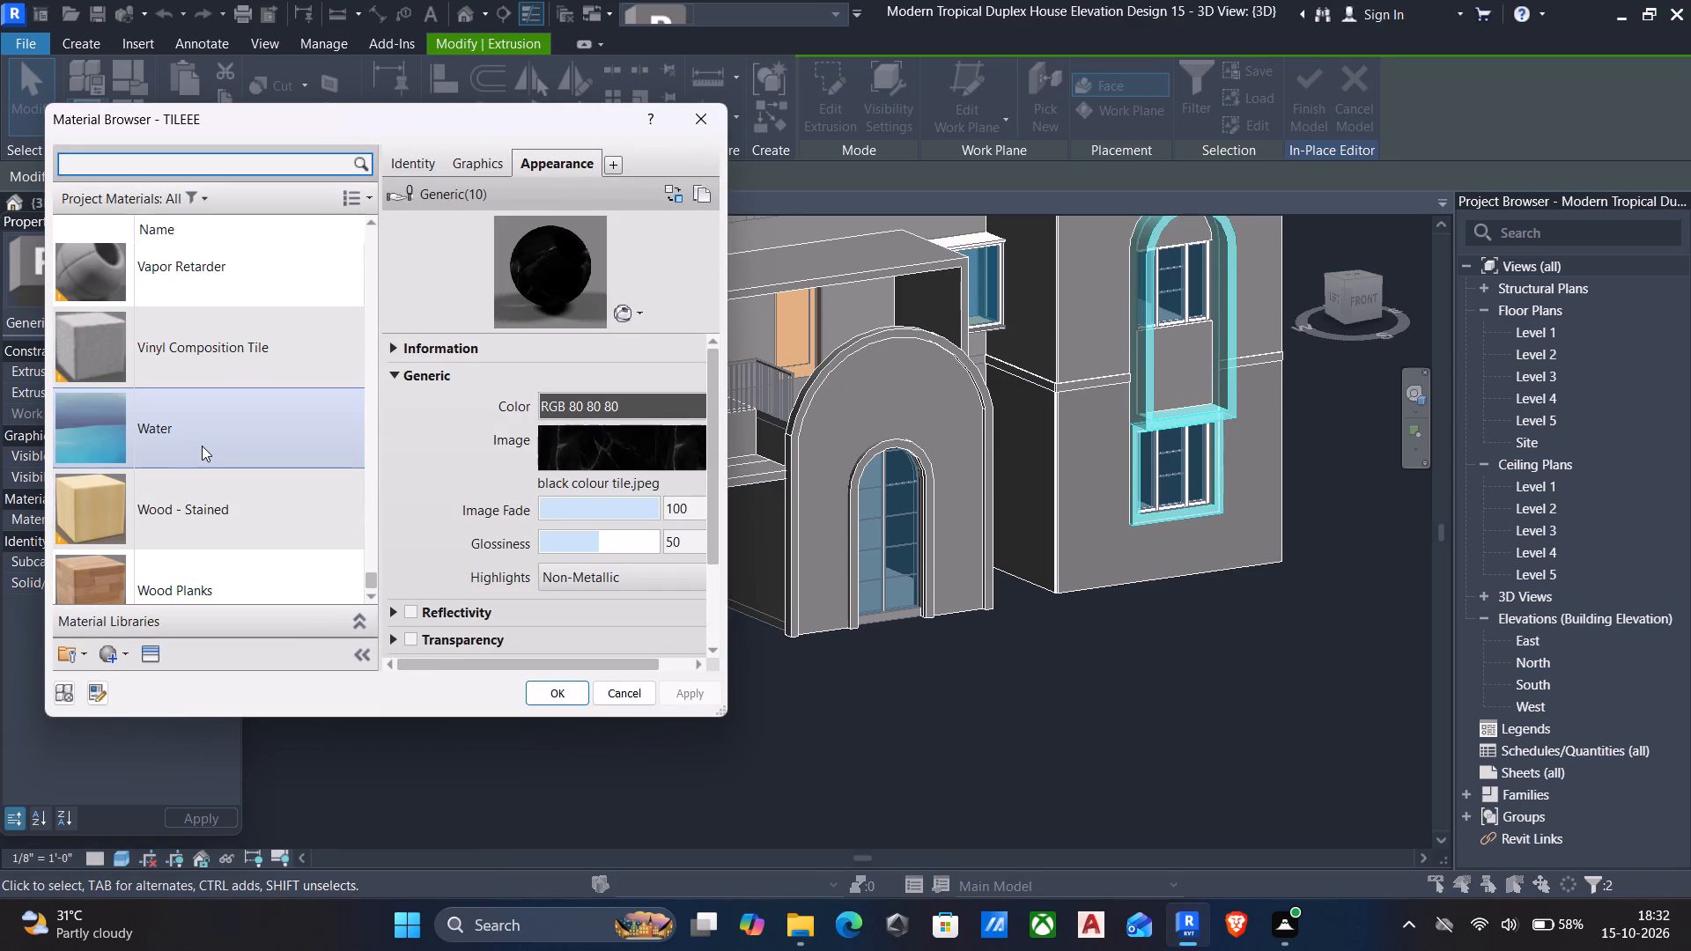
{"action": "scroll", "coordinate": [202, 446], "scroll_direction": "up", "scroll_amount": 4}
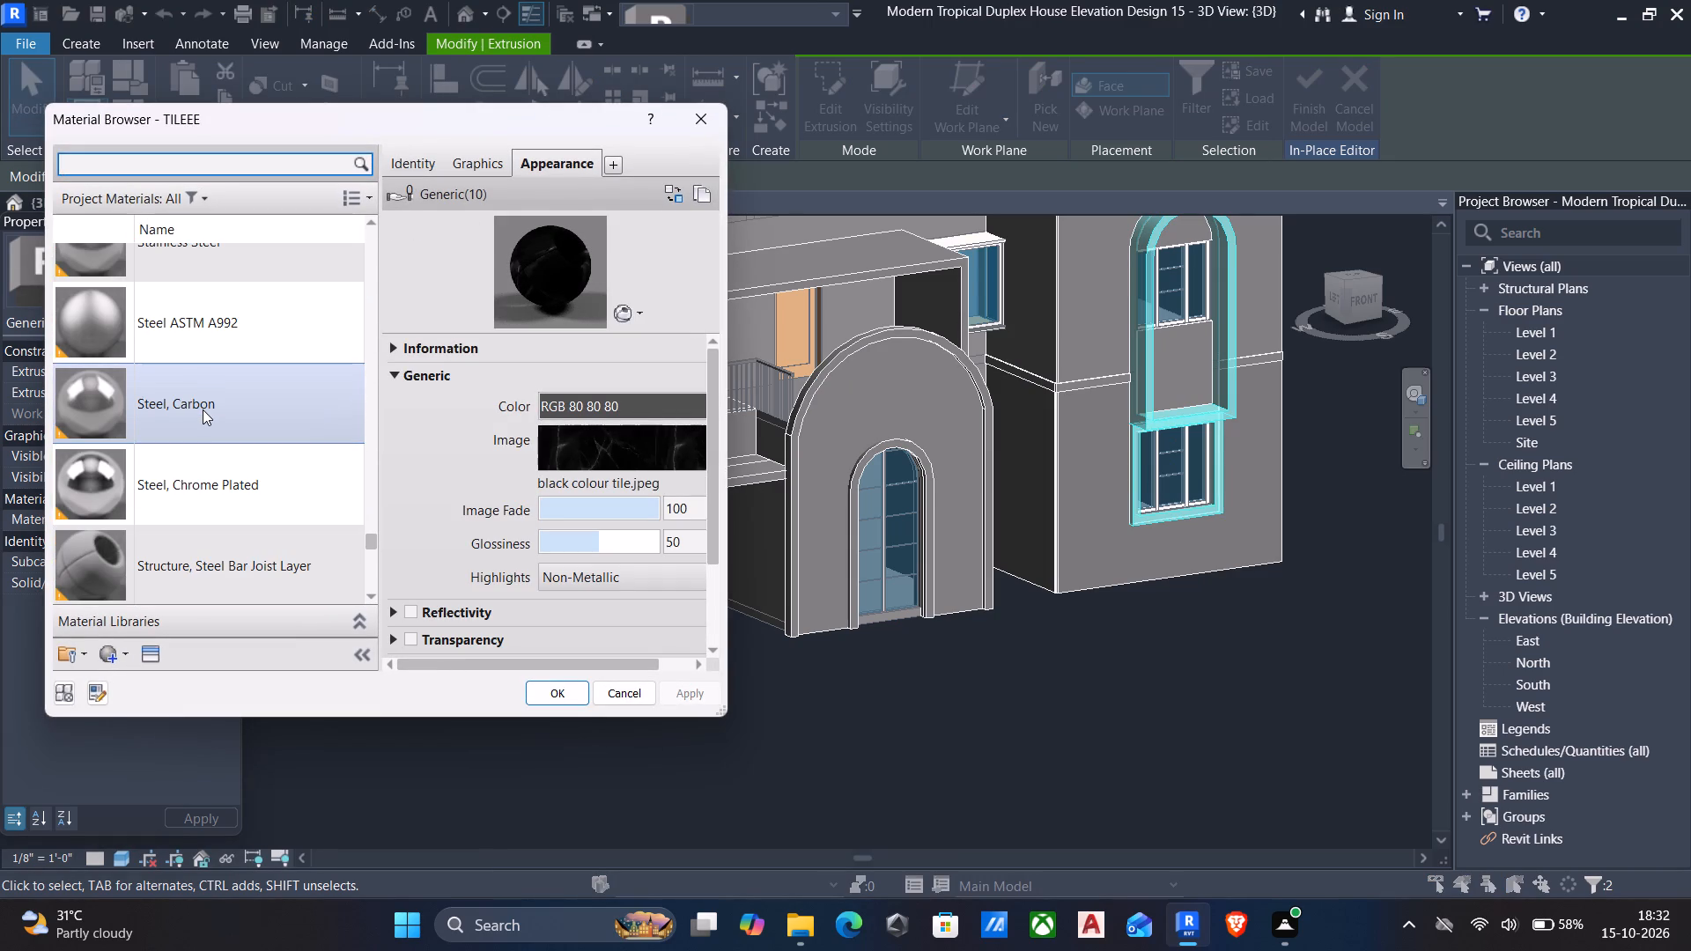
{"action": "scroll", "coordinate": [203, 409], "scroll_direction": "up", "scroll_amount": 4}
{"action": "scroll", "coordinate": [203, 409], "scroll_direction": "down", "scroll_amount": 6}
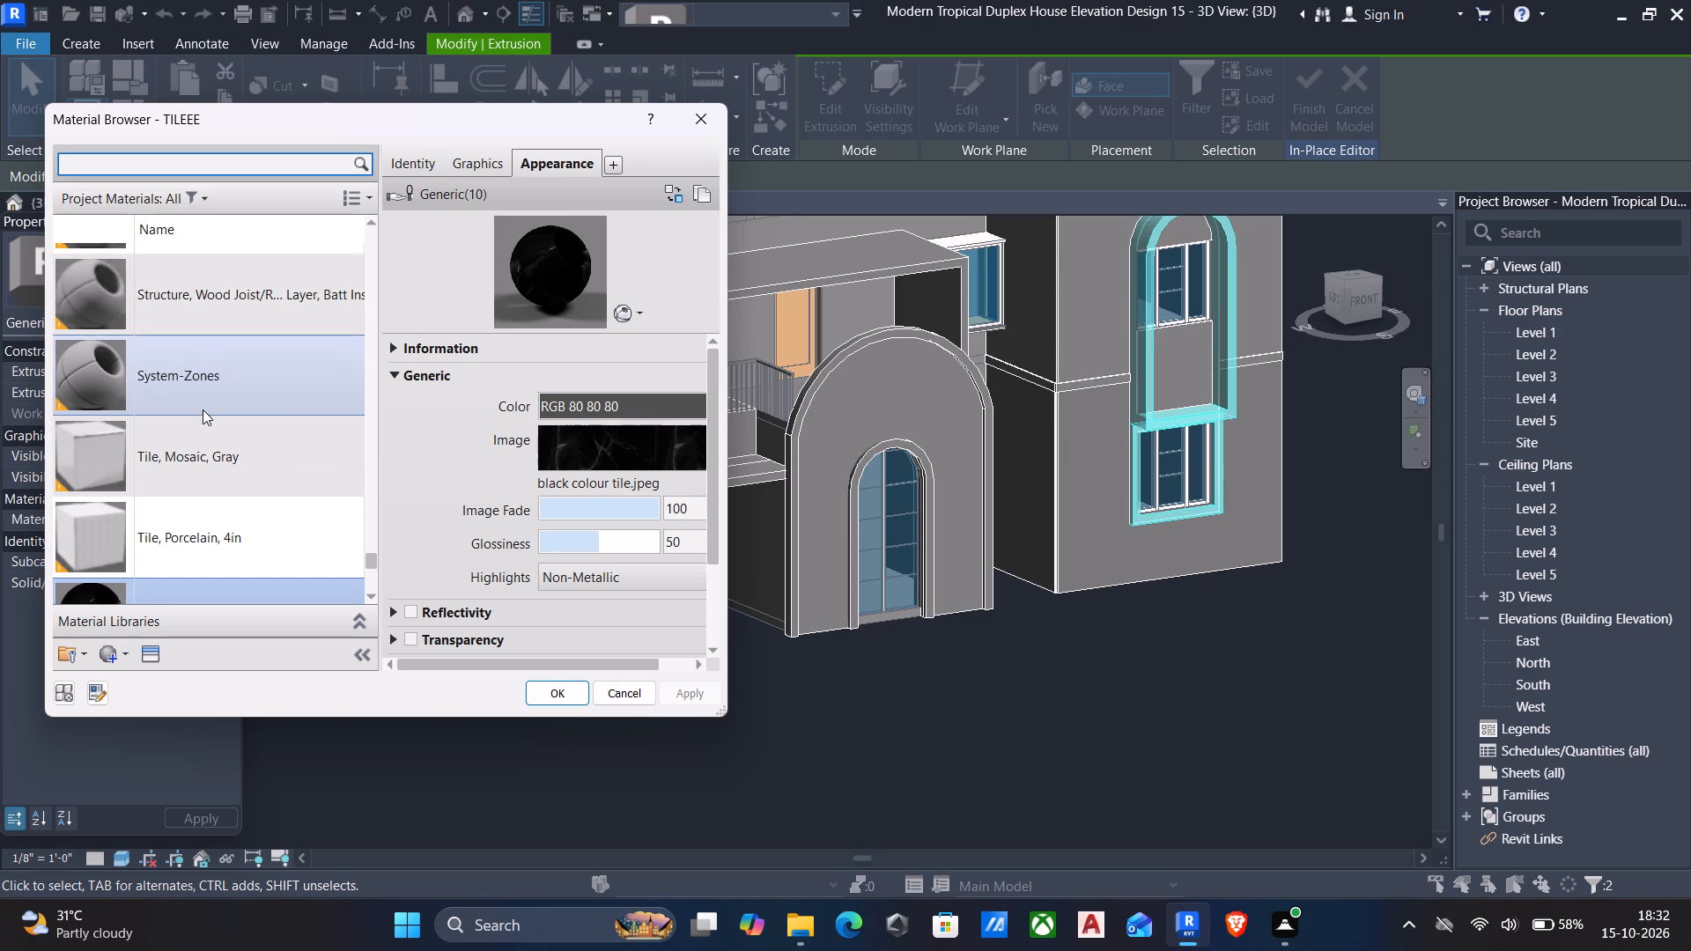
{"action": "scroll", "coordinate": [203, 409], "scroll_direction": "down", "scroll_amount": 8}
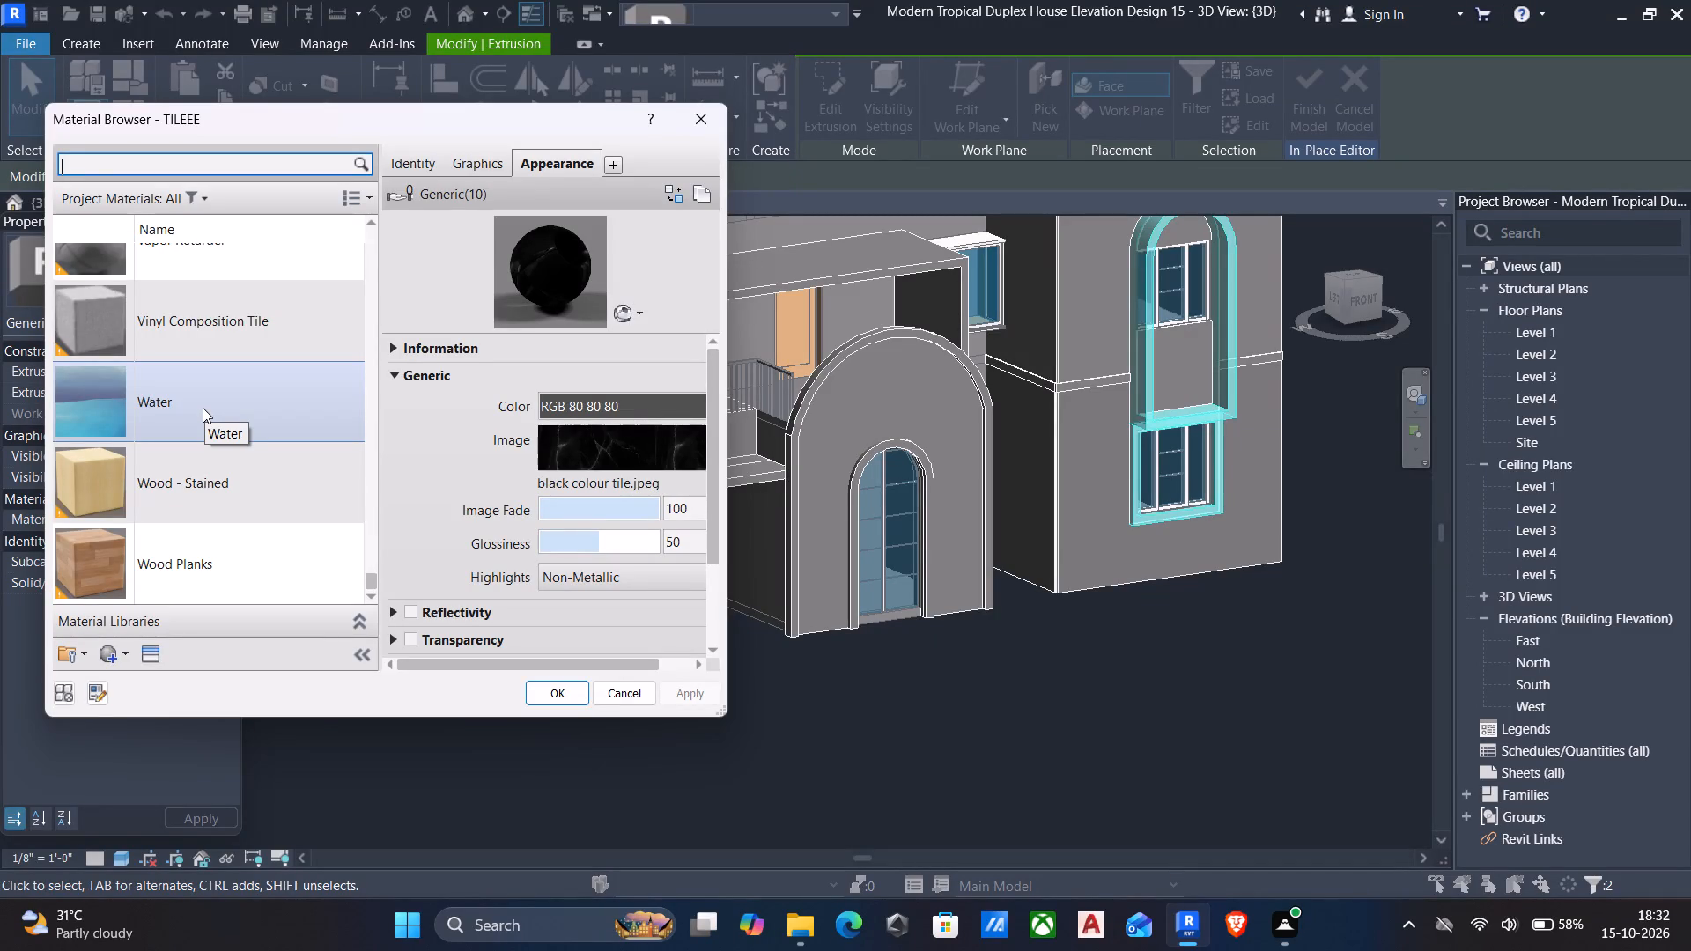
{"action": "scroll", "coordinate": [203, 408], "scroll_direction": "down", "scroll_amount": 5}
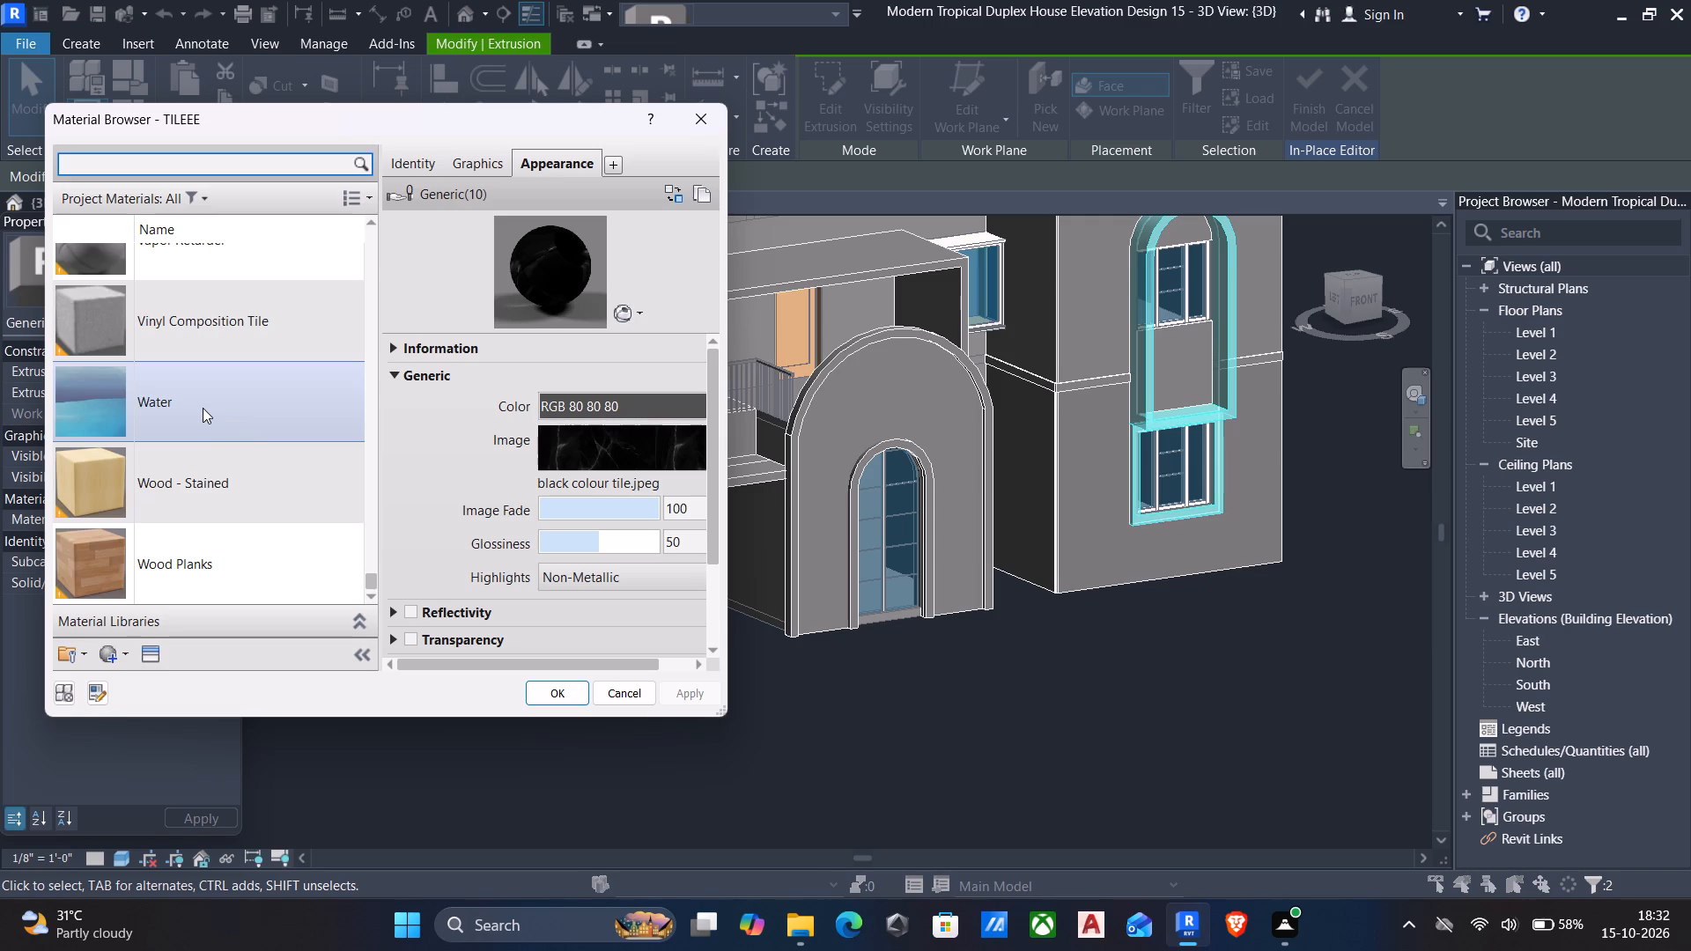
{"action": "scroll", "coordinate": [203, 408], "scroll_direction": "down", "scroll_amount": 3}
{"action": "scroll", "coordinate": [201, 408], "scroll_direction": "up", "scroll_amount": 9}
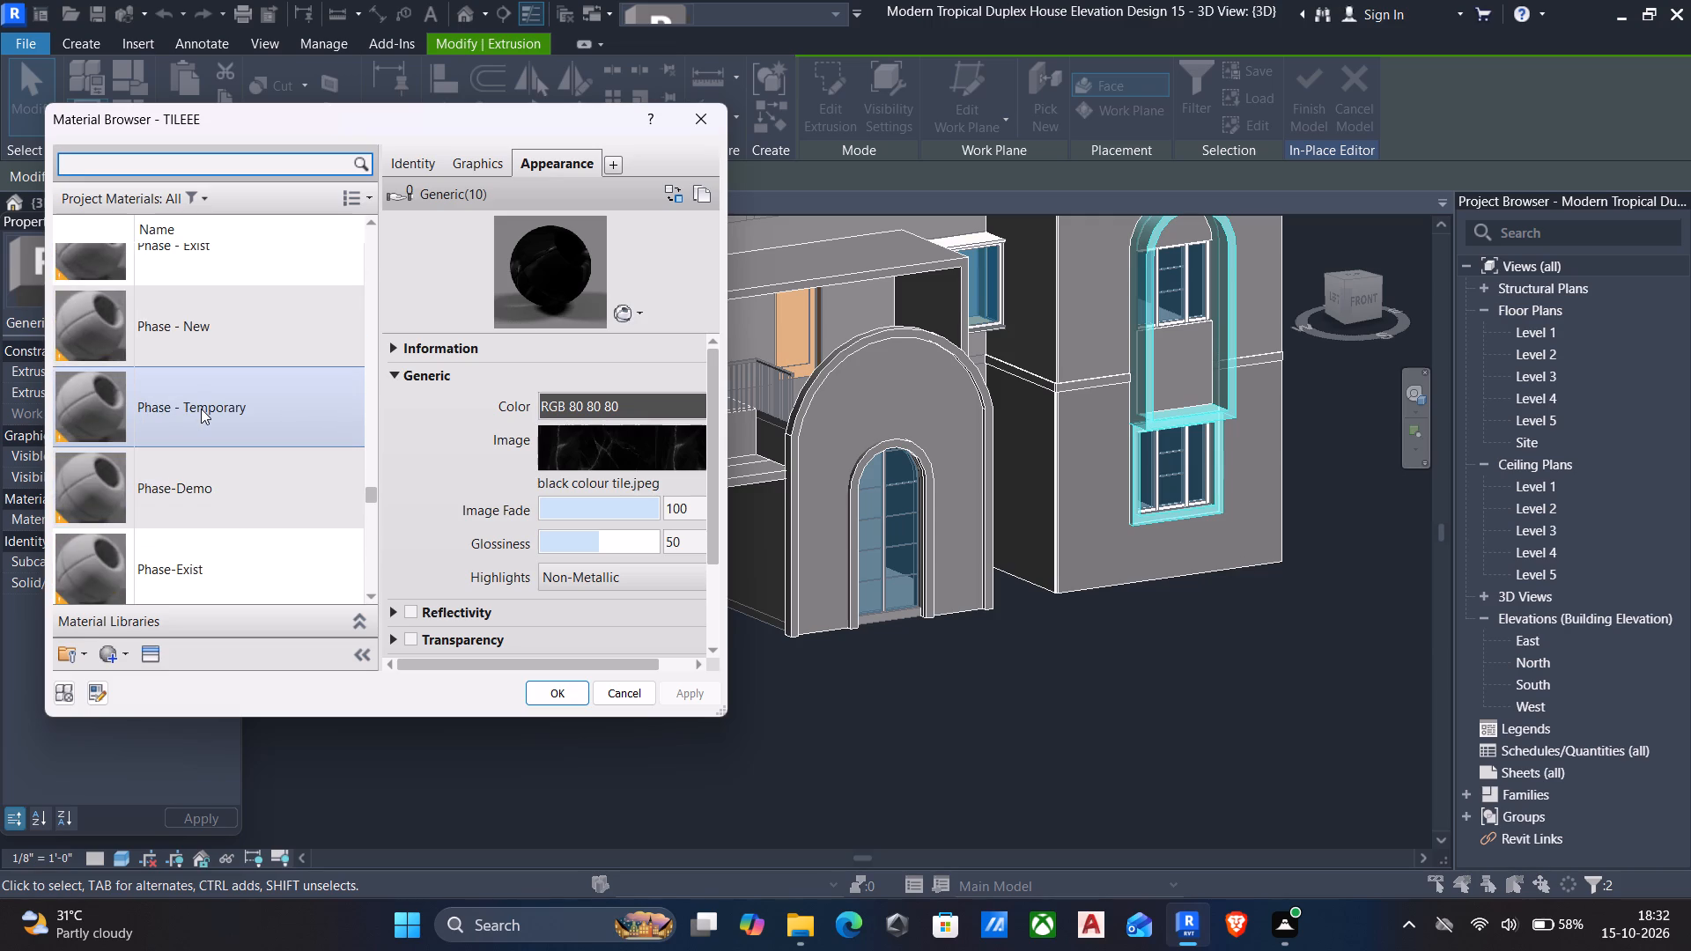
{"action": "scroll", "coordinate": [201, 410], "scroll_direction": "up", "scroll_amount": 4}
{"action": "left_click", "coordinate": [196, 387]}
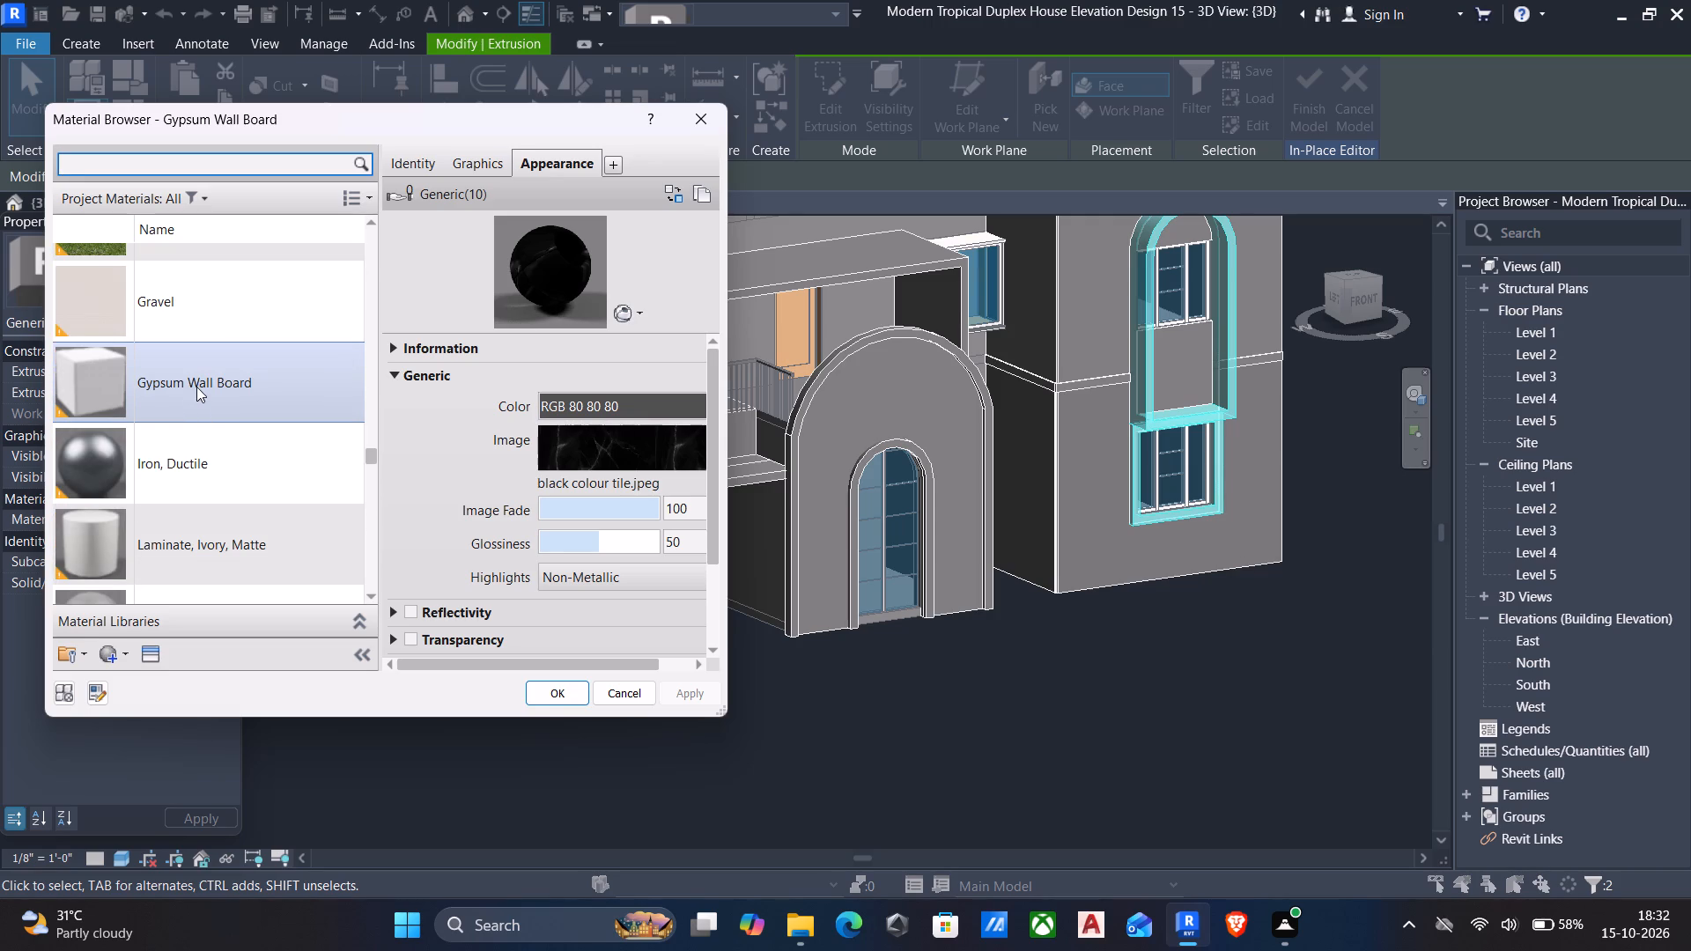
{"action": "left_click", "coordinate": [549, 692]}
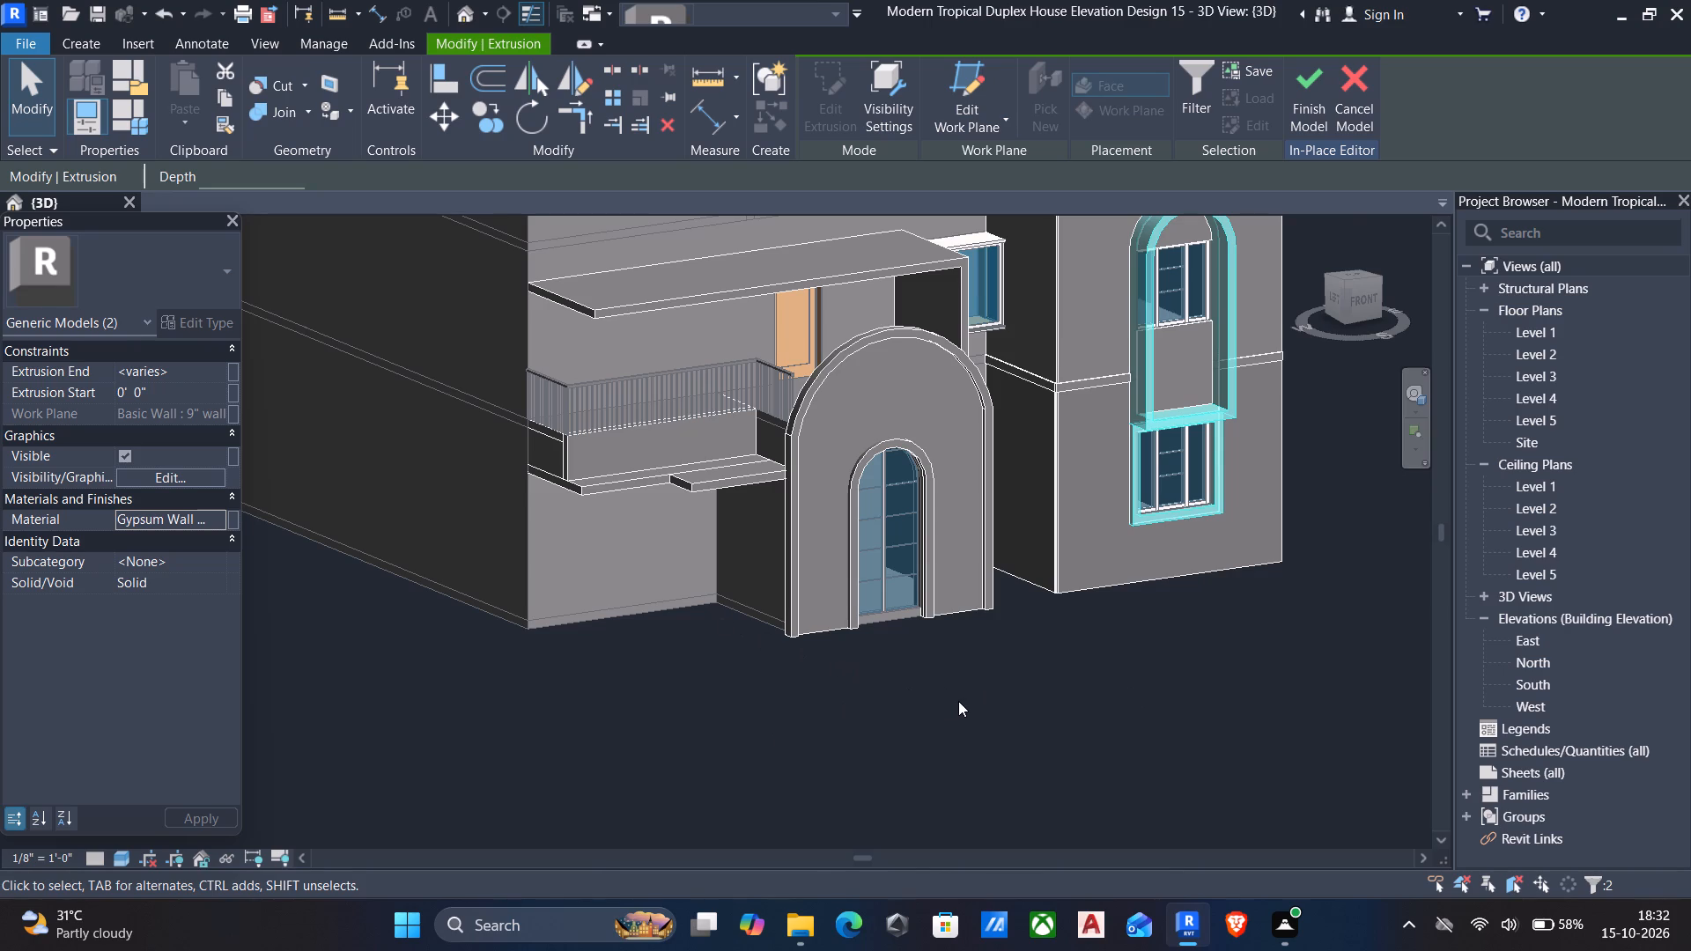
{"action": "middle_click_drag", "start_coordinate": [959, 705], "coordinate": [929, 778]}
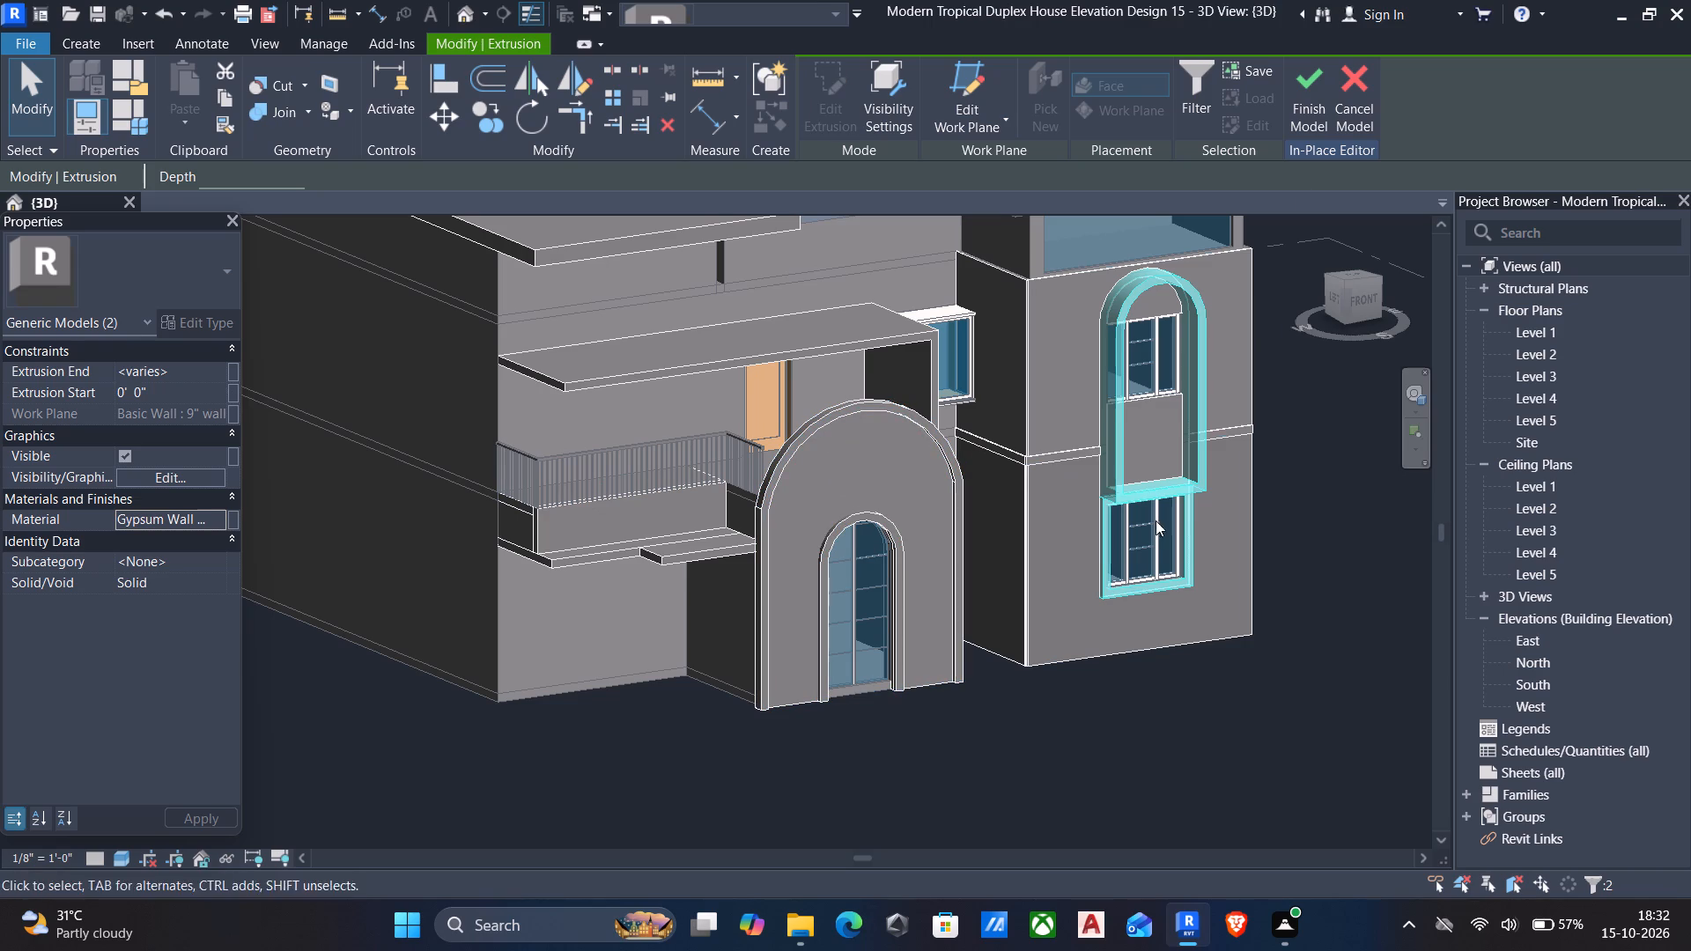
{"action": "left_click", "coordinate": [1317, 72]}
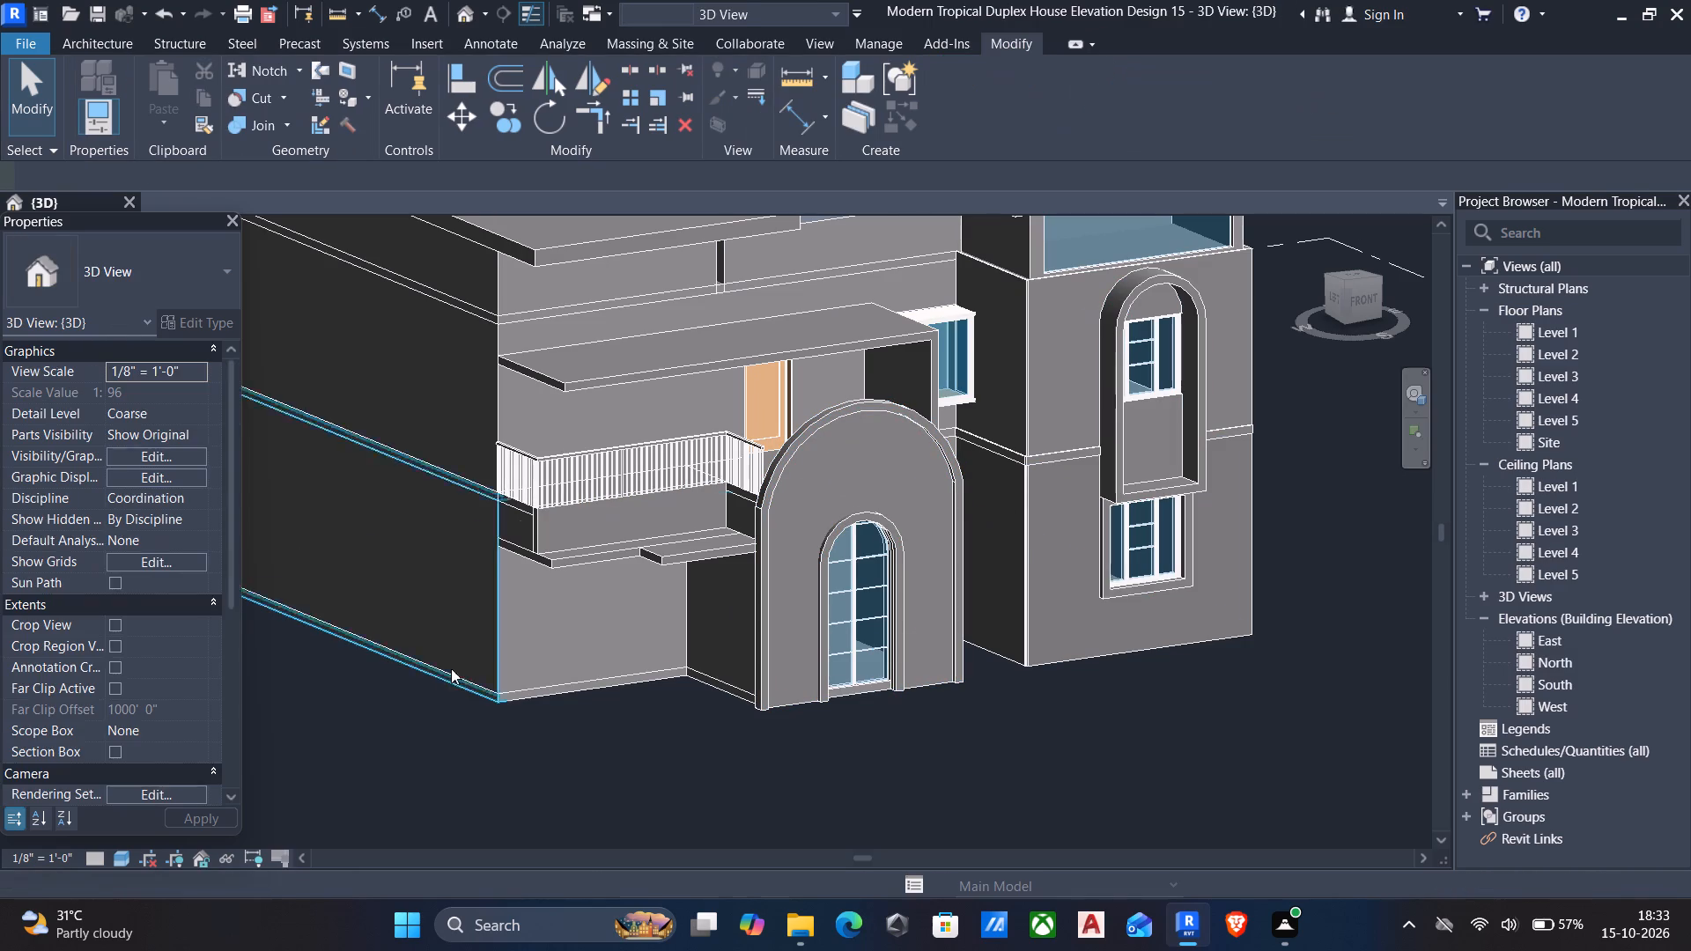
Switch the 3D view to Realistic visual style and inspect the window surrounds beside the arched entrance.
{"action": "left_click", "coordinate": [112, 864]}
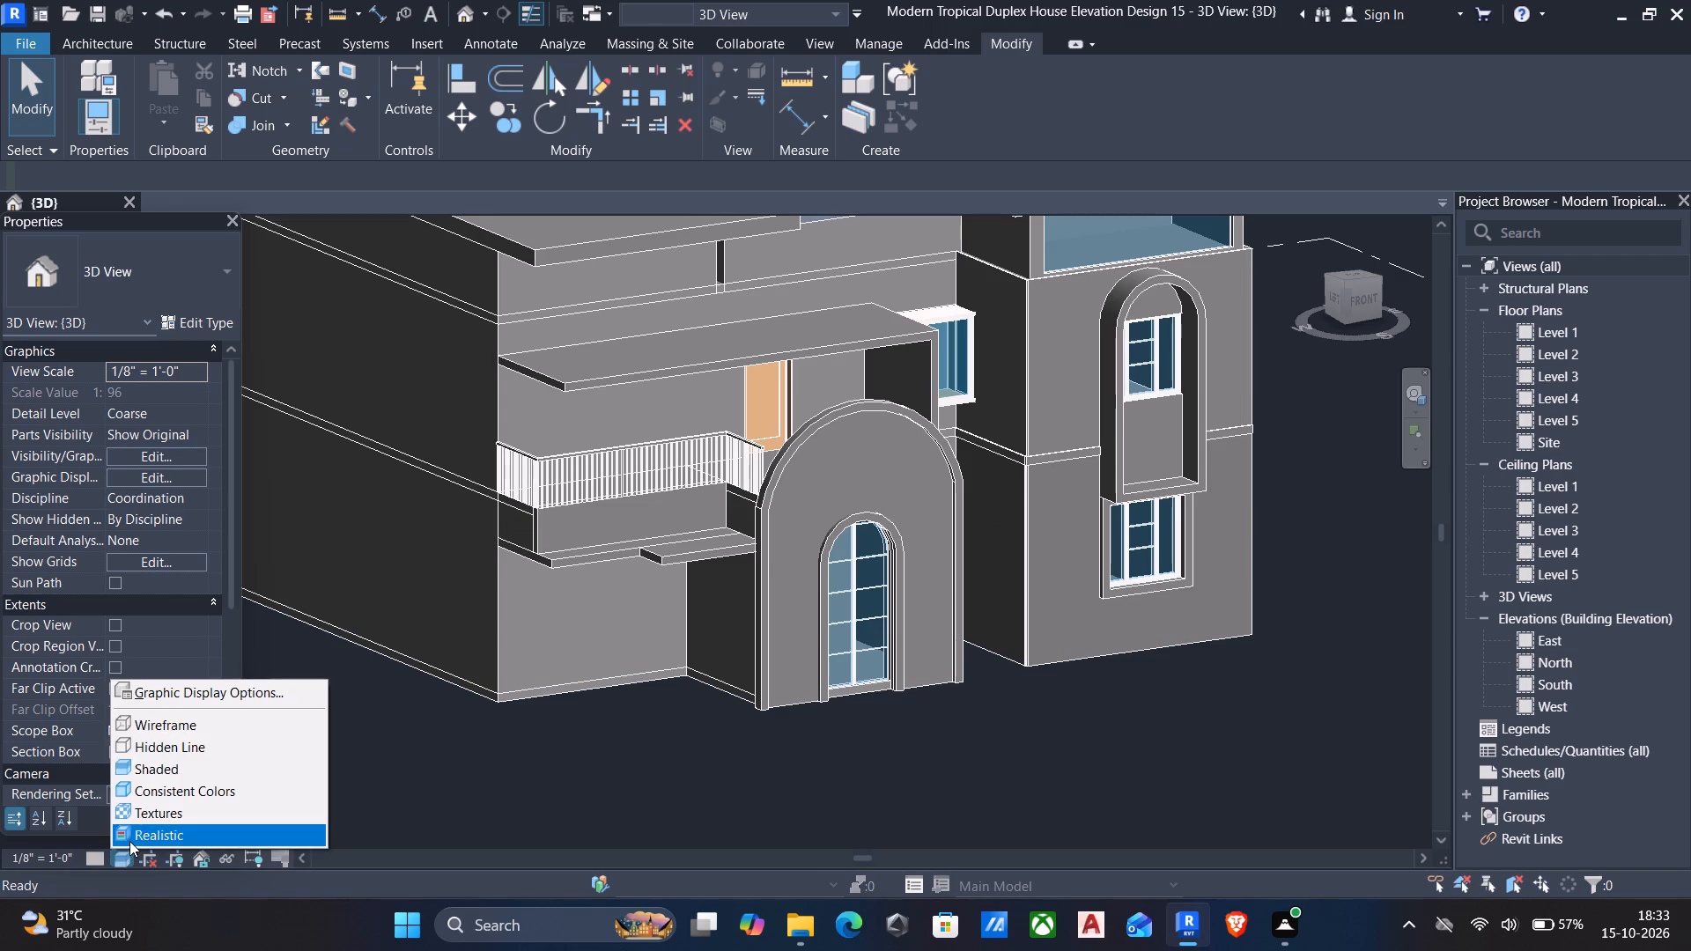
{"action": "left_click", "coordinate": [129, 841]}
{"action": "scroll", "coordinate": [1085, 583], "scroll_direction": "up", "scroll_amount": 2}
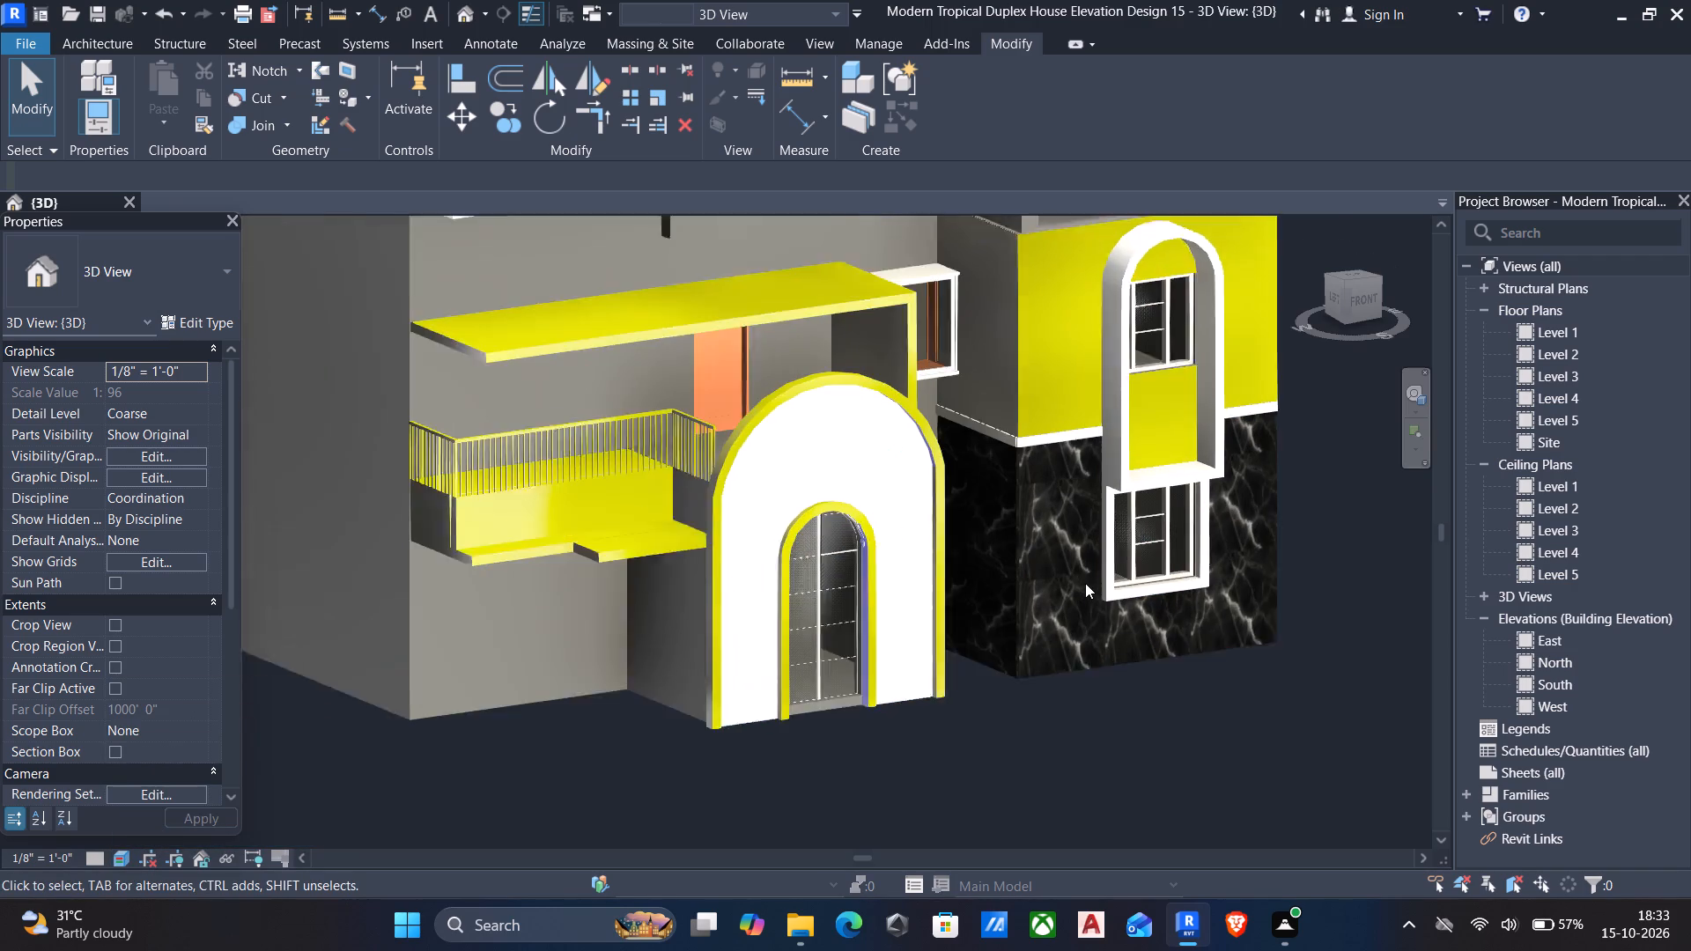
{"action": "scroll", "coordinate": [1085, 583], "scroll_direction": "up", "scroll_amount": 1}
{"action": "middle_click_drag", "start_coordinate": [1085, 583], "coordinate": [1067, 707]}
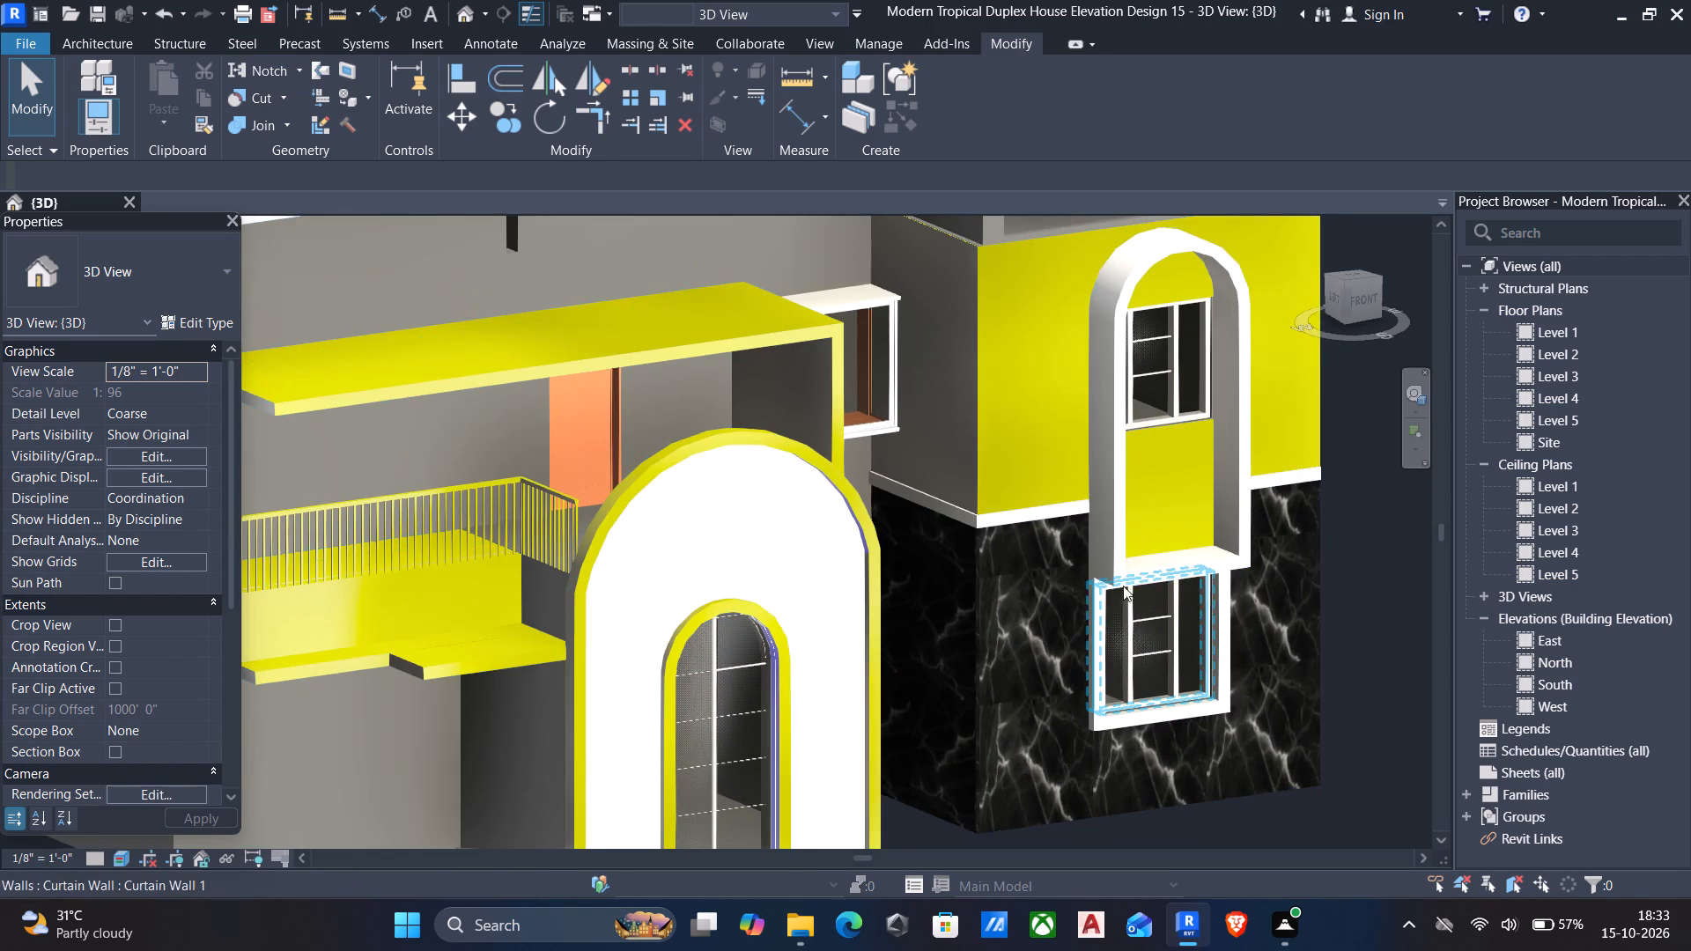
{"action": "scroll", "coordinate": [1139, 518], "scroll_direction": "down", "scroll_amount": 2}
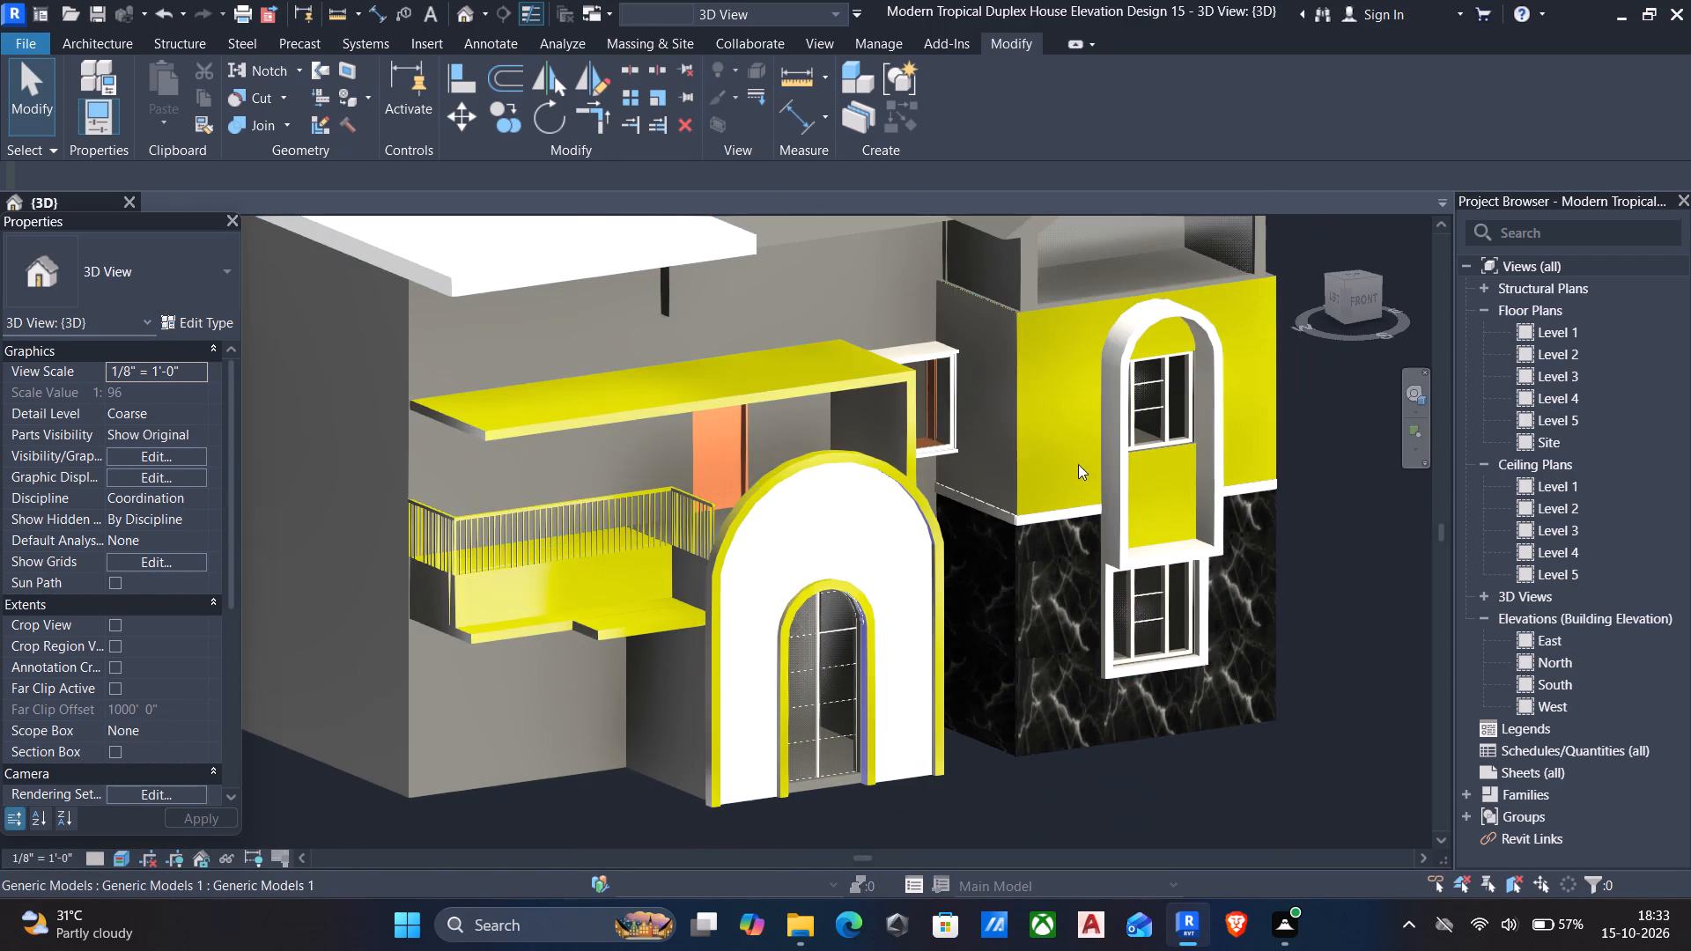
Reopen the in-place facade model and create a material named sky colour for the front and side upper-floor wall extrusions.
{"action": "left_click", "coordinate": [1022, 357]}
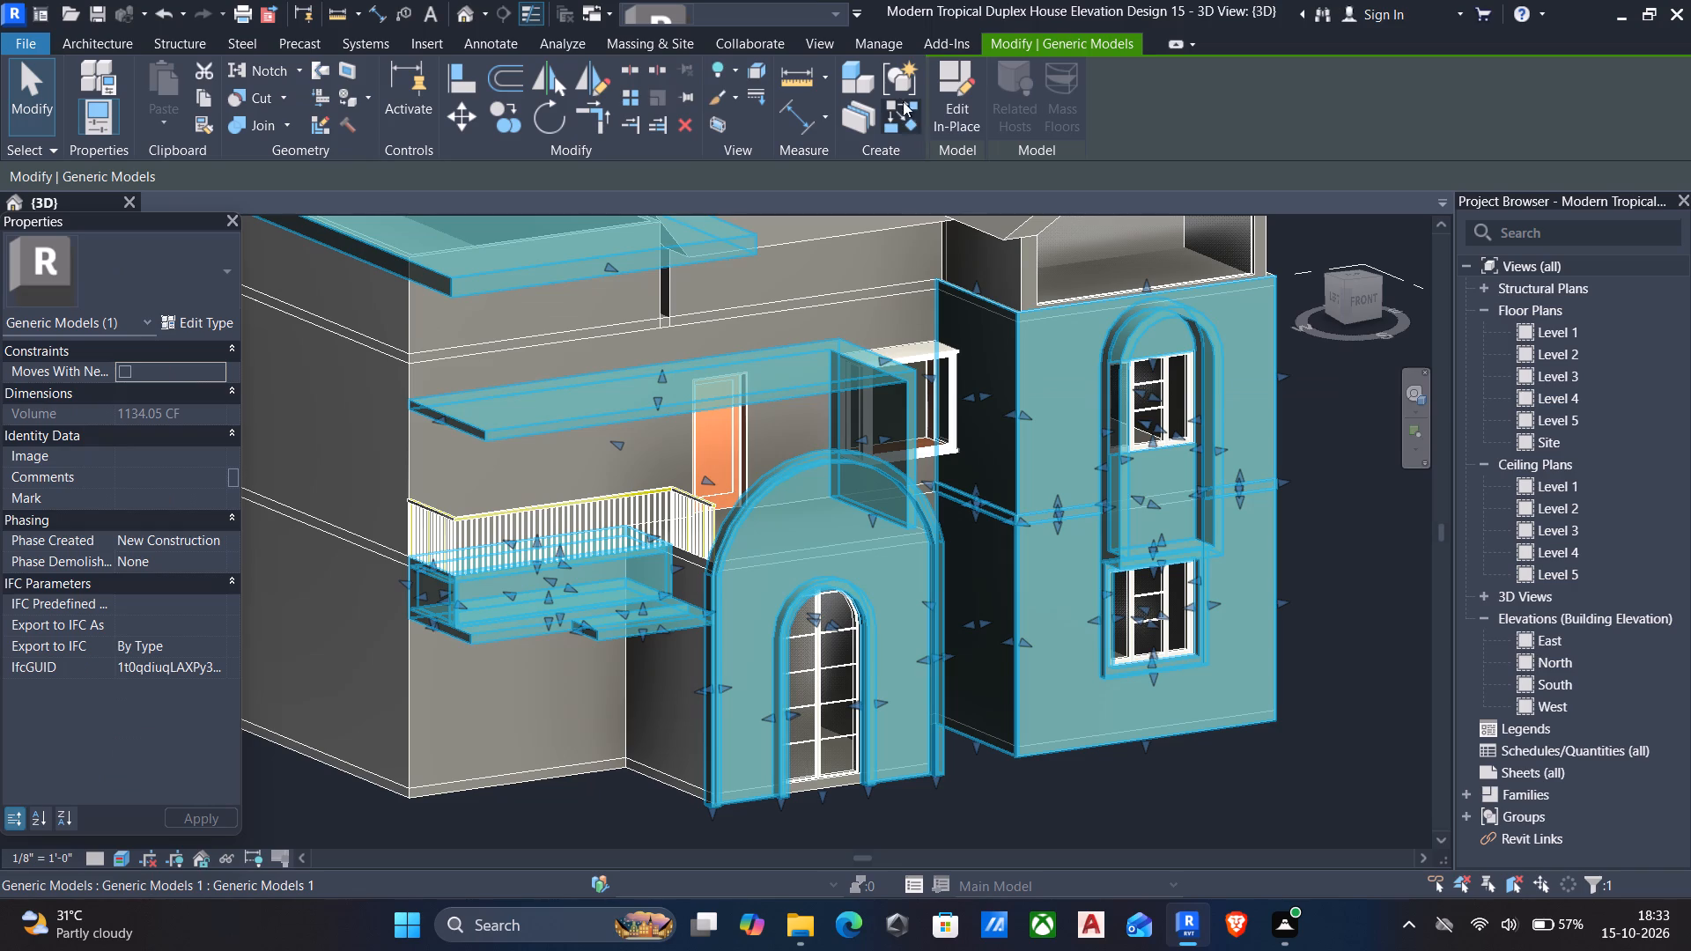
{"action": "left_click", "coordinate": [949, 84]}
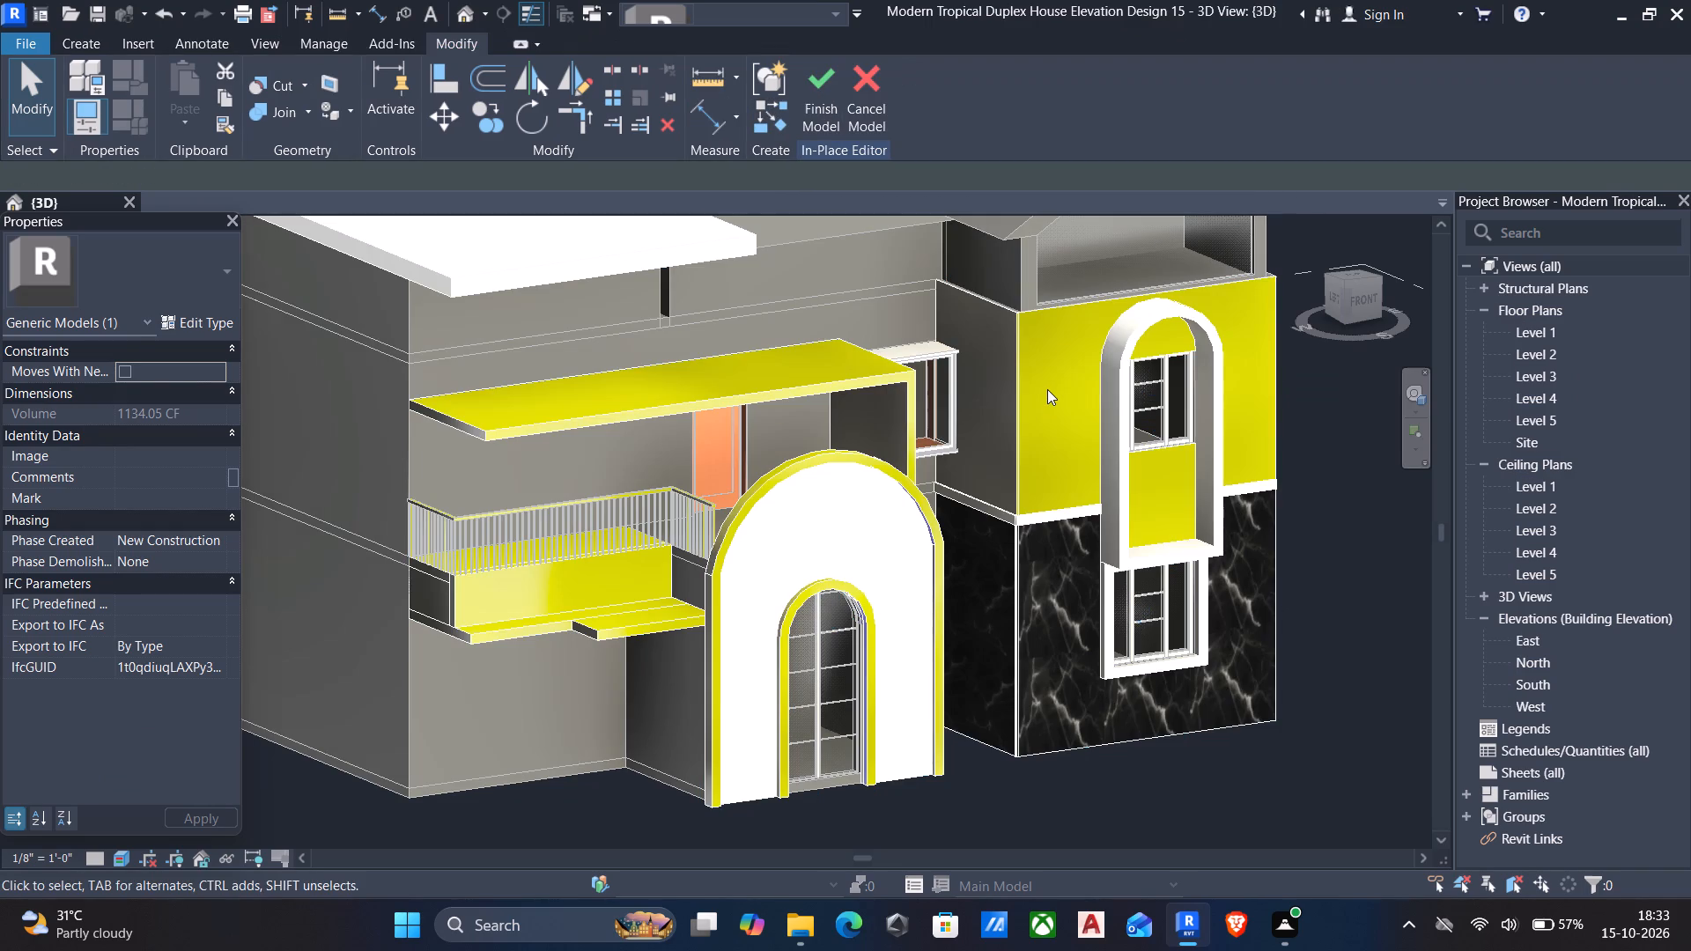
{"action": "left_click", "coordinate": [1022, 453]}
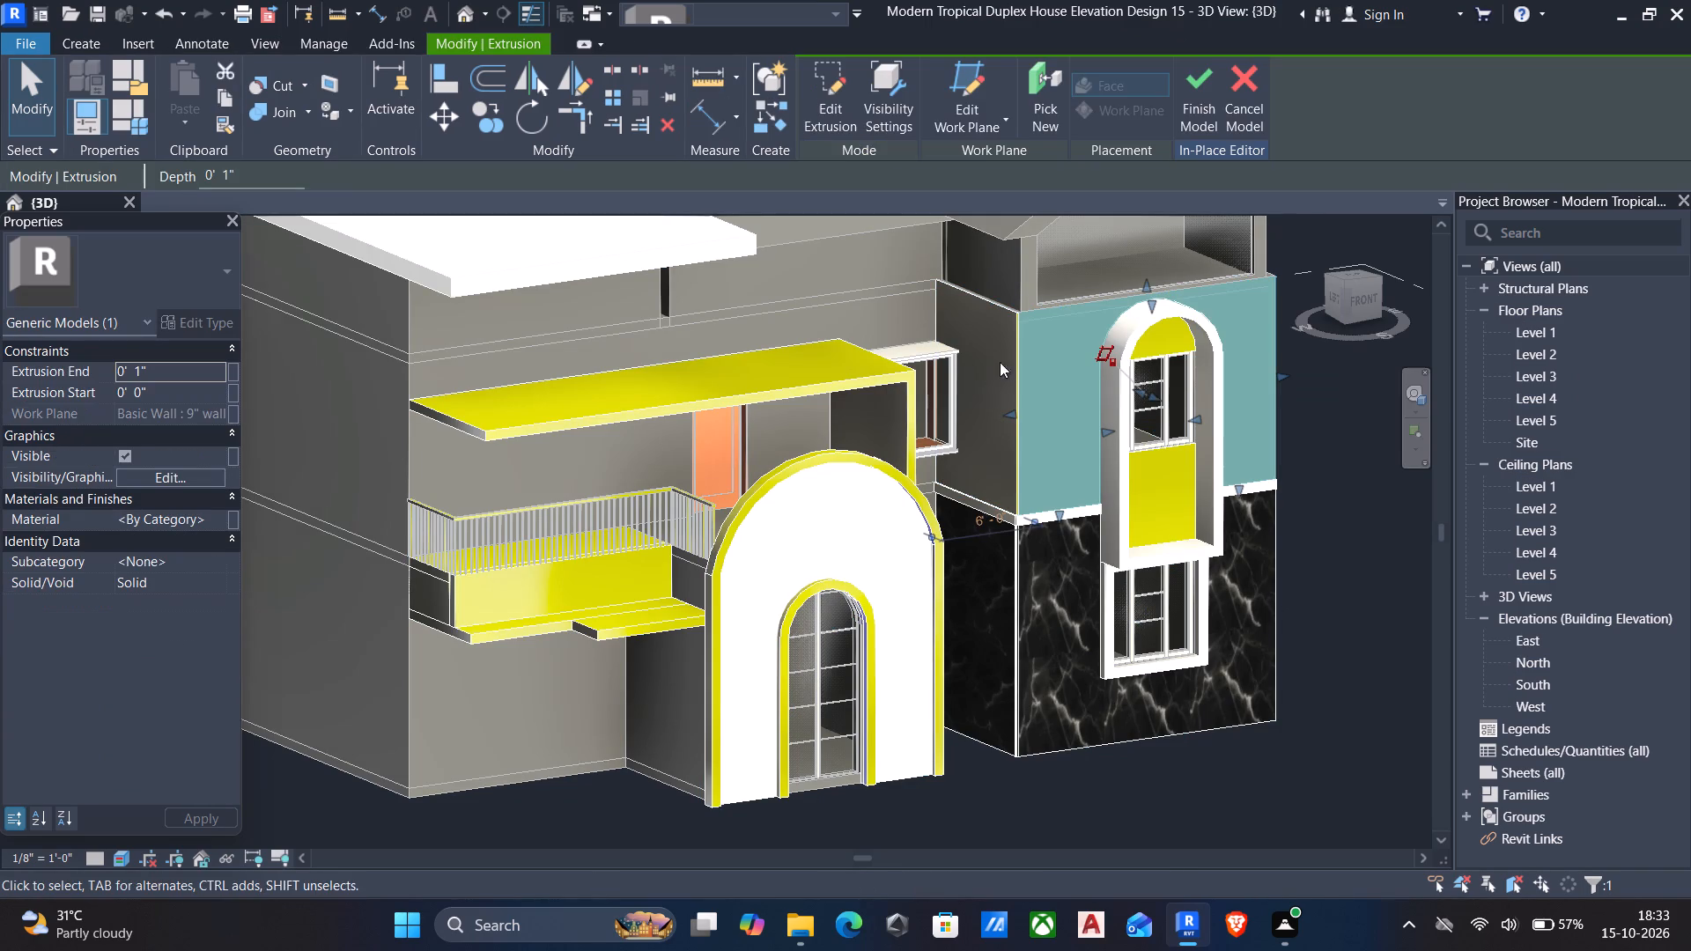
{"action": "left_click", "coordinate": [993, 310], "text": "ctrl"}
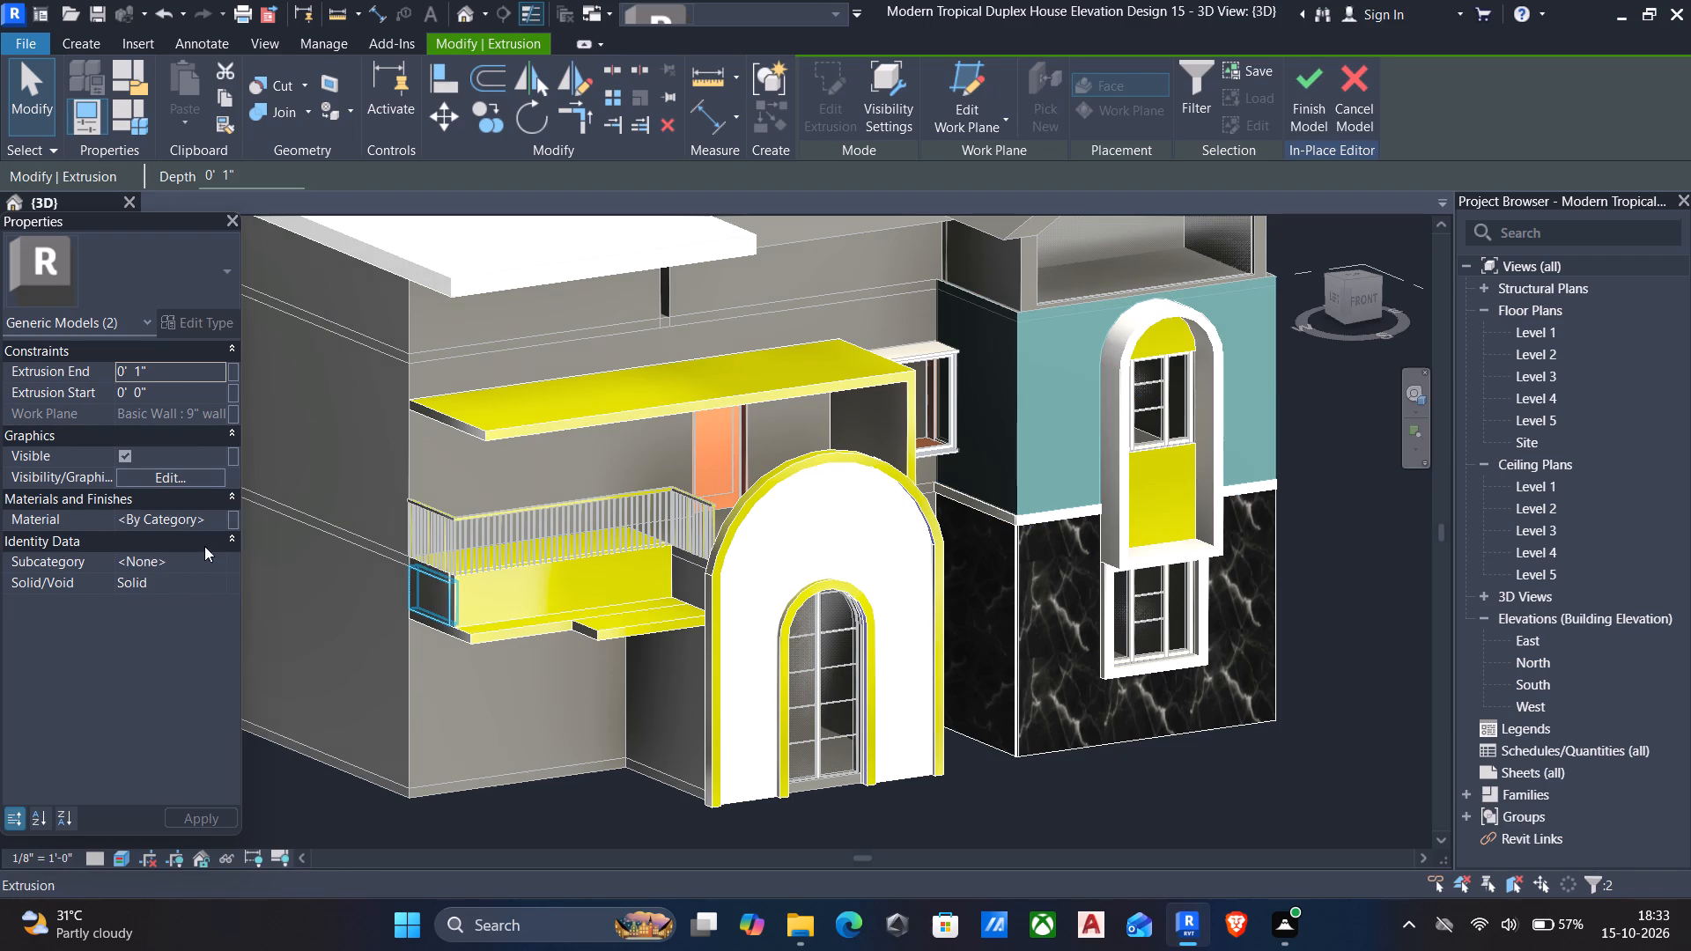
{"action": "left_click", "coordinate": [214, 520]}
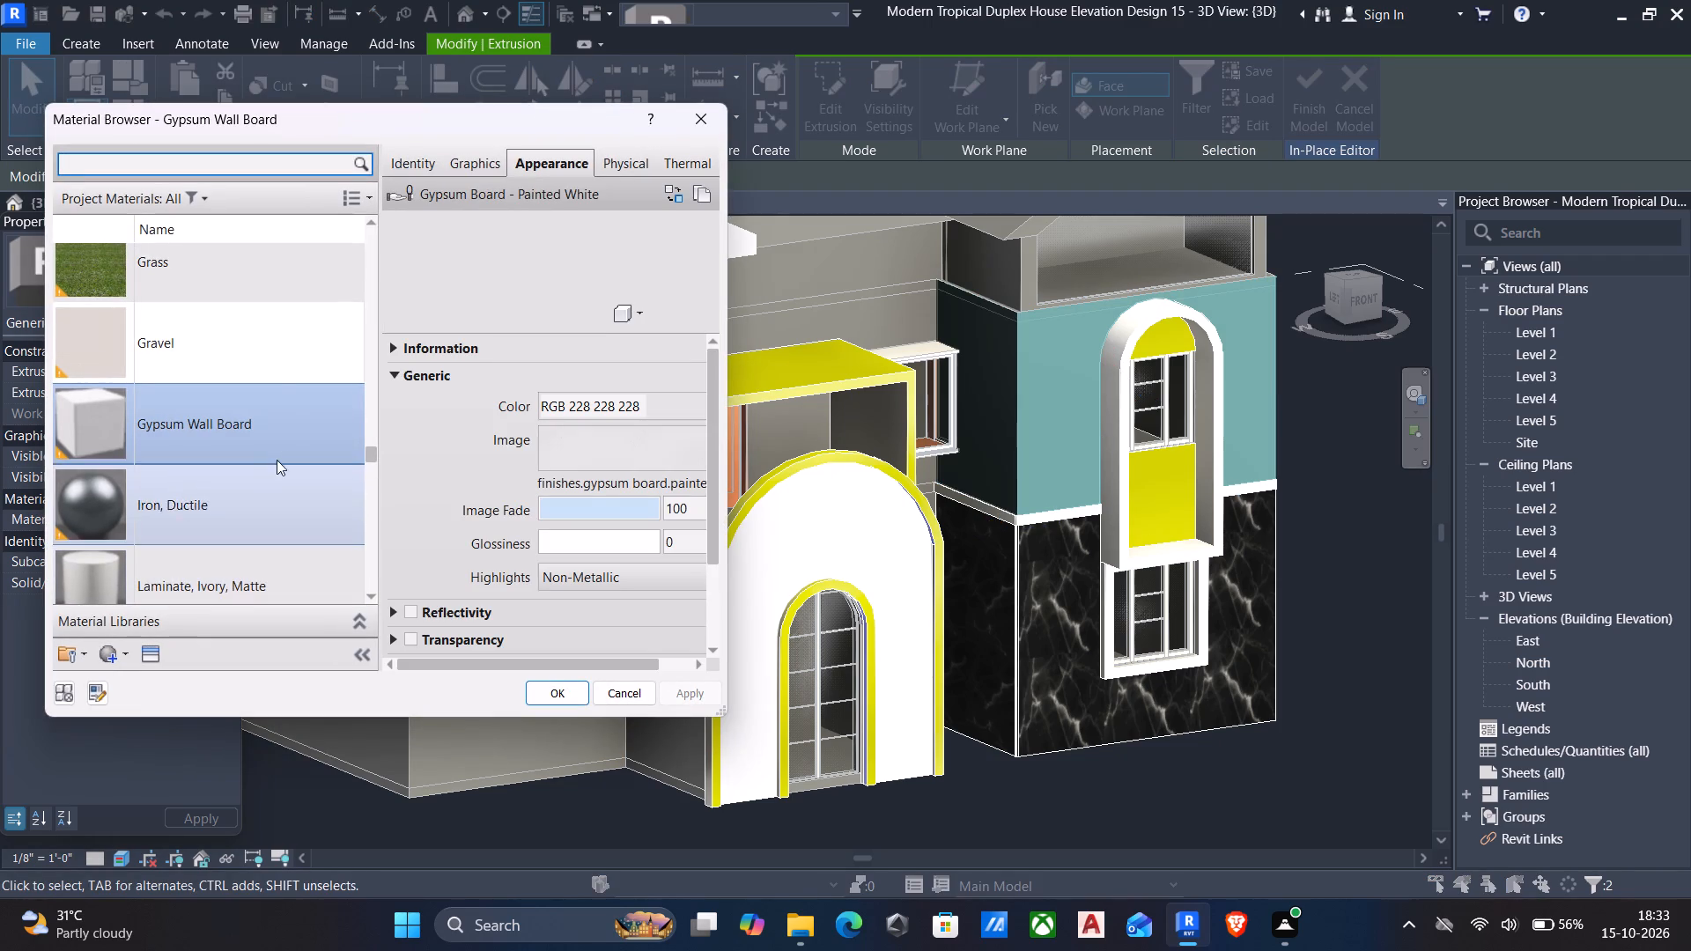
{"action": "left_click", "coordinate": [114, 649]}
{"action": "left_click", "coordinate": [154, 675]}
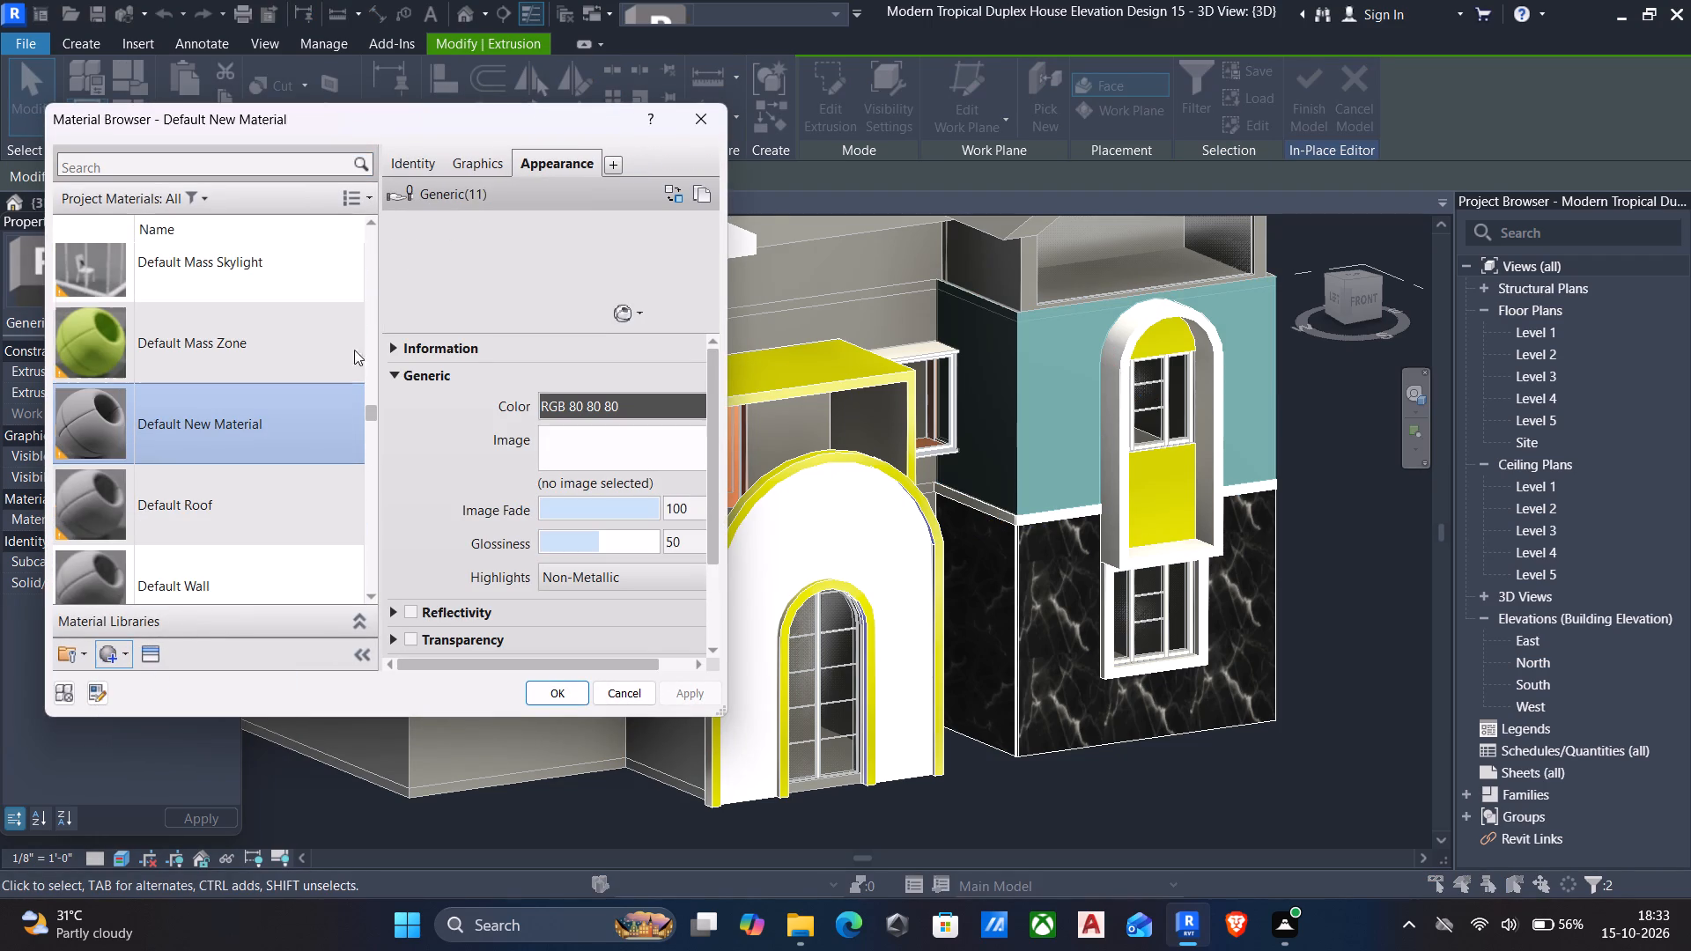
{"action": "left_click", "coordinate": [406, 158]}
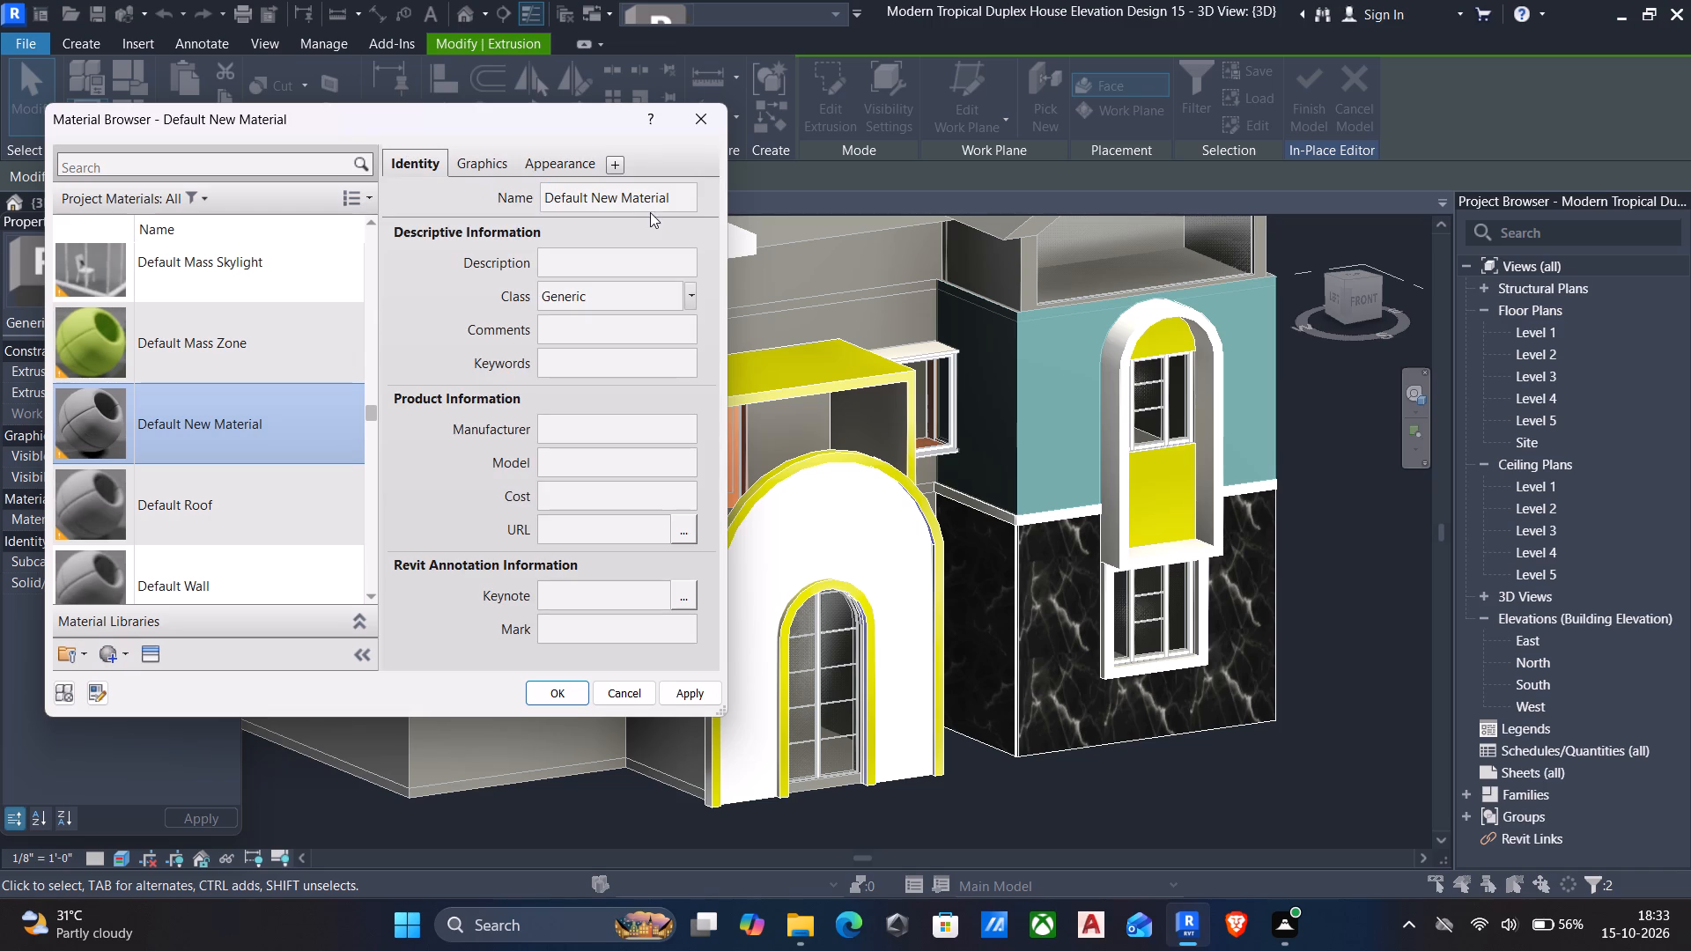
{"action": "left_click", "coordinate": [673, 203]}
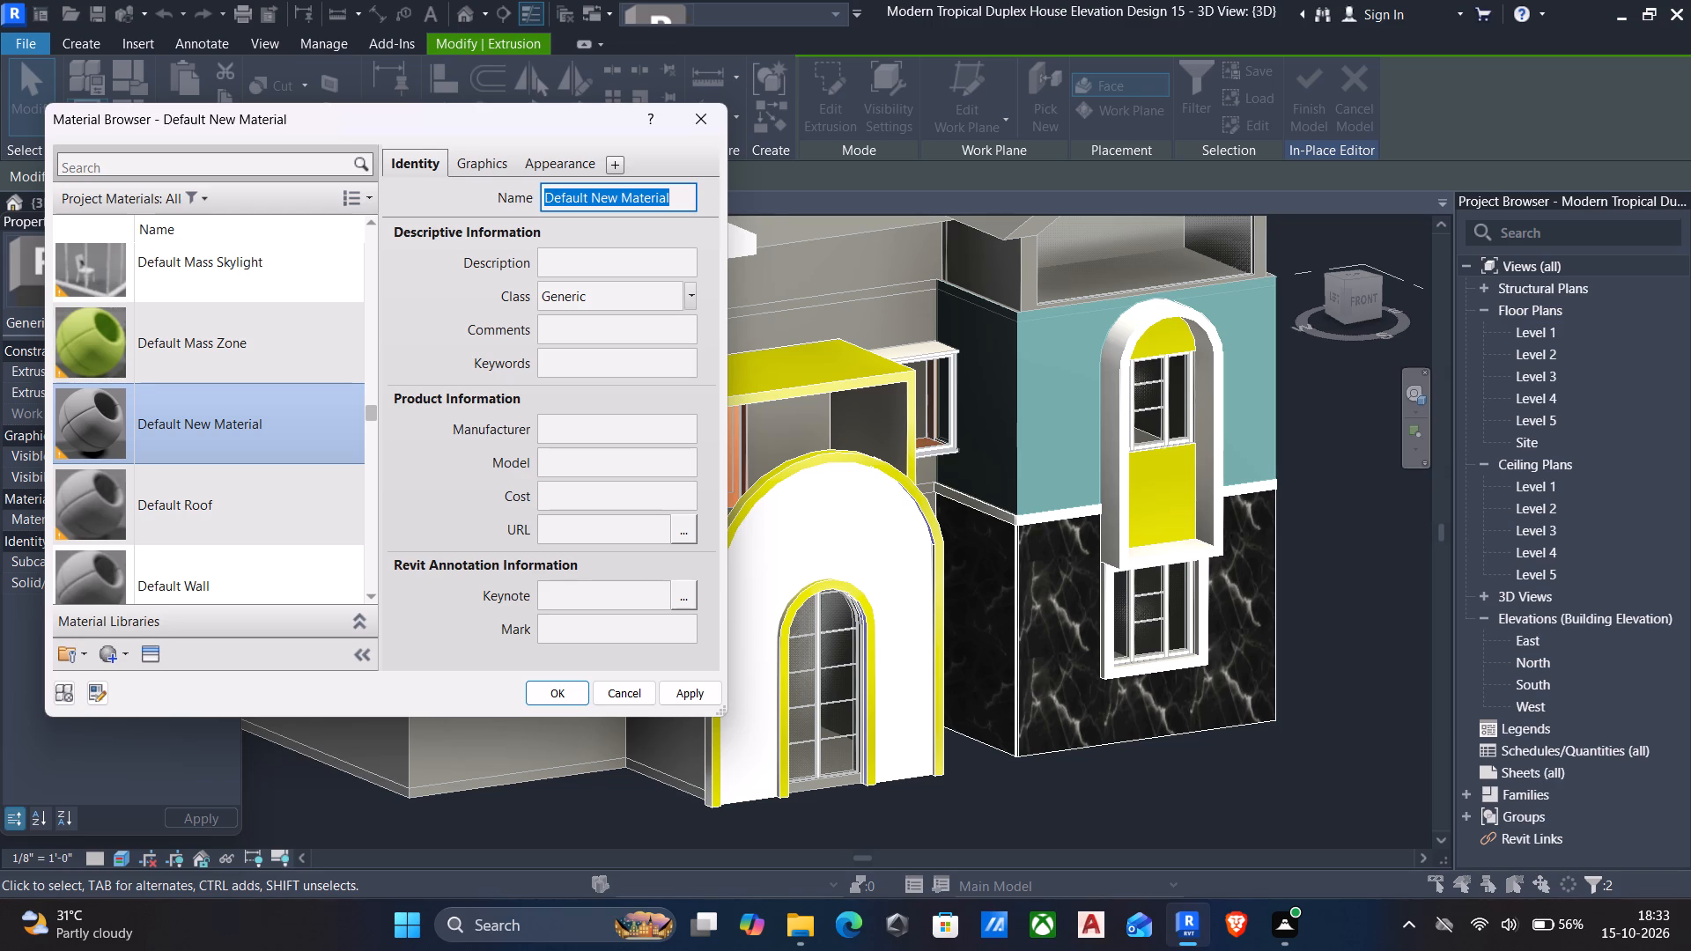
{"action": "key", "text": "s"}
{"action": "key", "text": "k"}
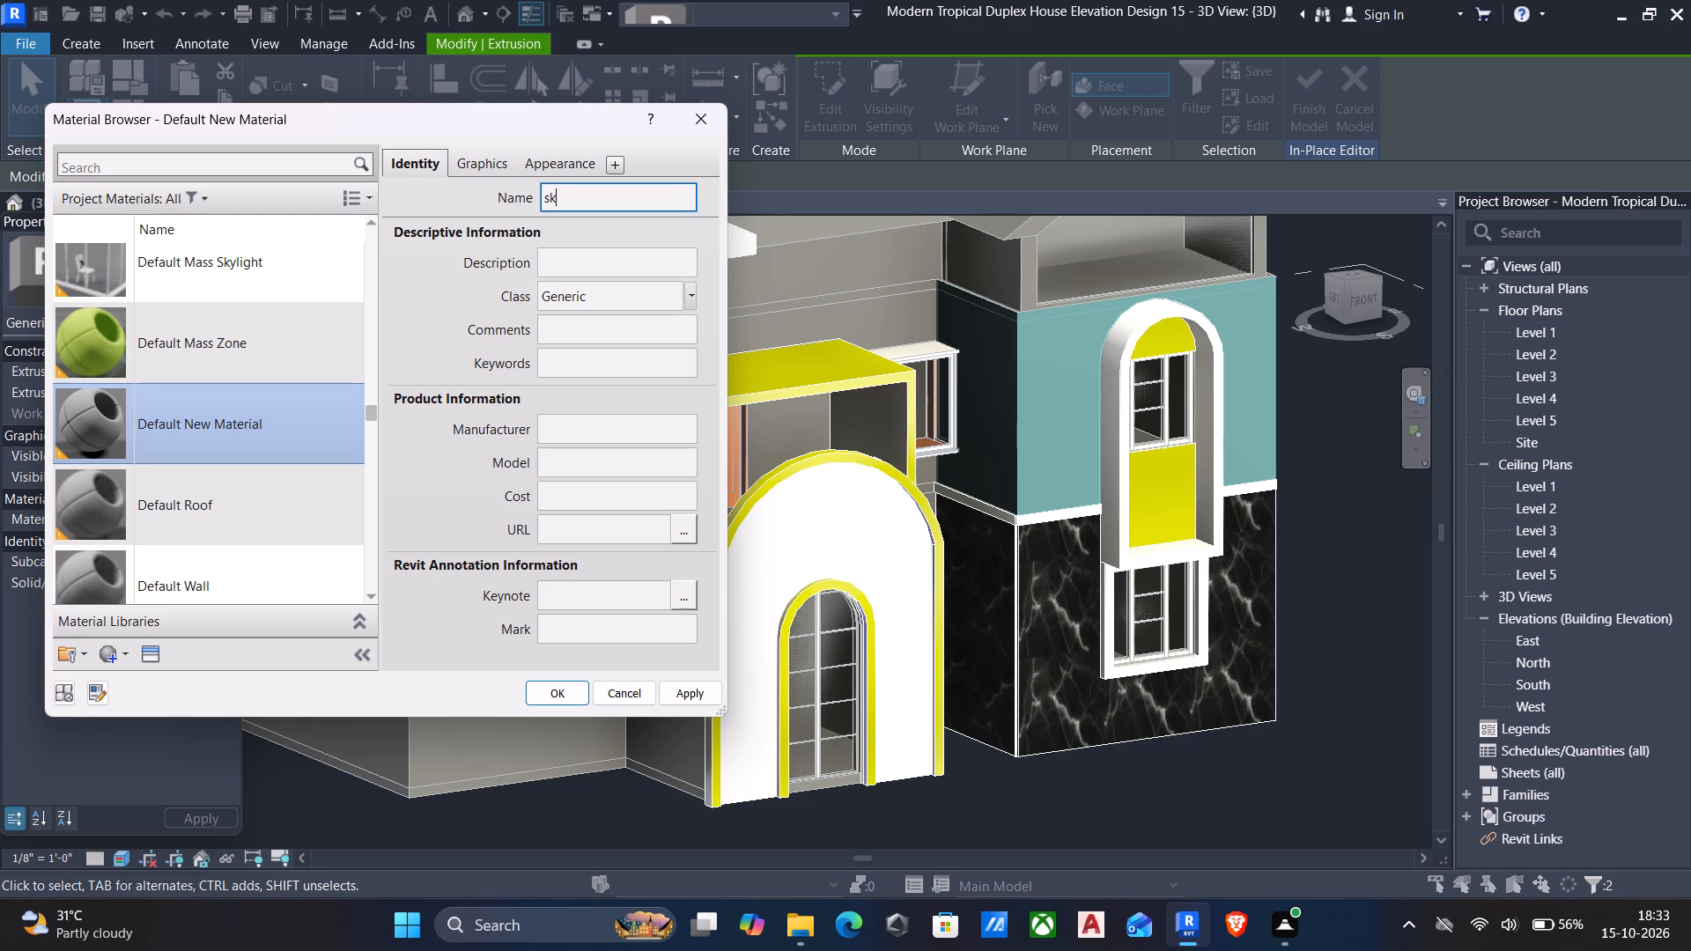
{"action": "type", "text": "y"}
{"action": "key", "text": "space"}
{"action": "key", "text": "c"}
{"action": "type", "text": "ol"}
{"action": "key", "text": "o"}
{"action": "type", "text": "ue"}
{"action": "key", "text": "BackSpace"}
{"action": "key", "text": "r"}
{"action": "left_click", "coordinate": [679, 689]}
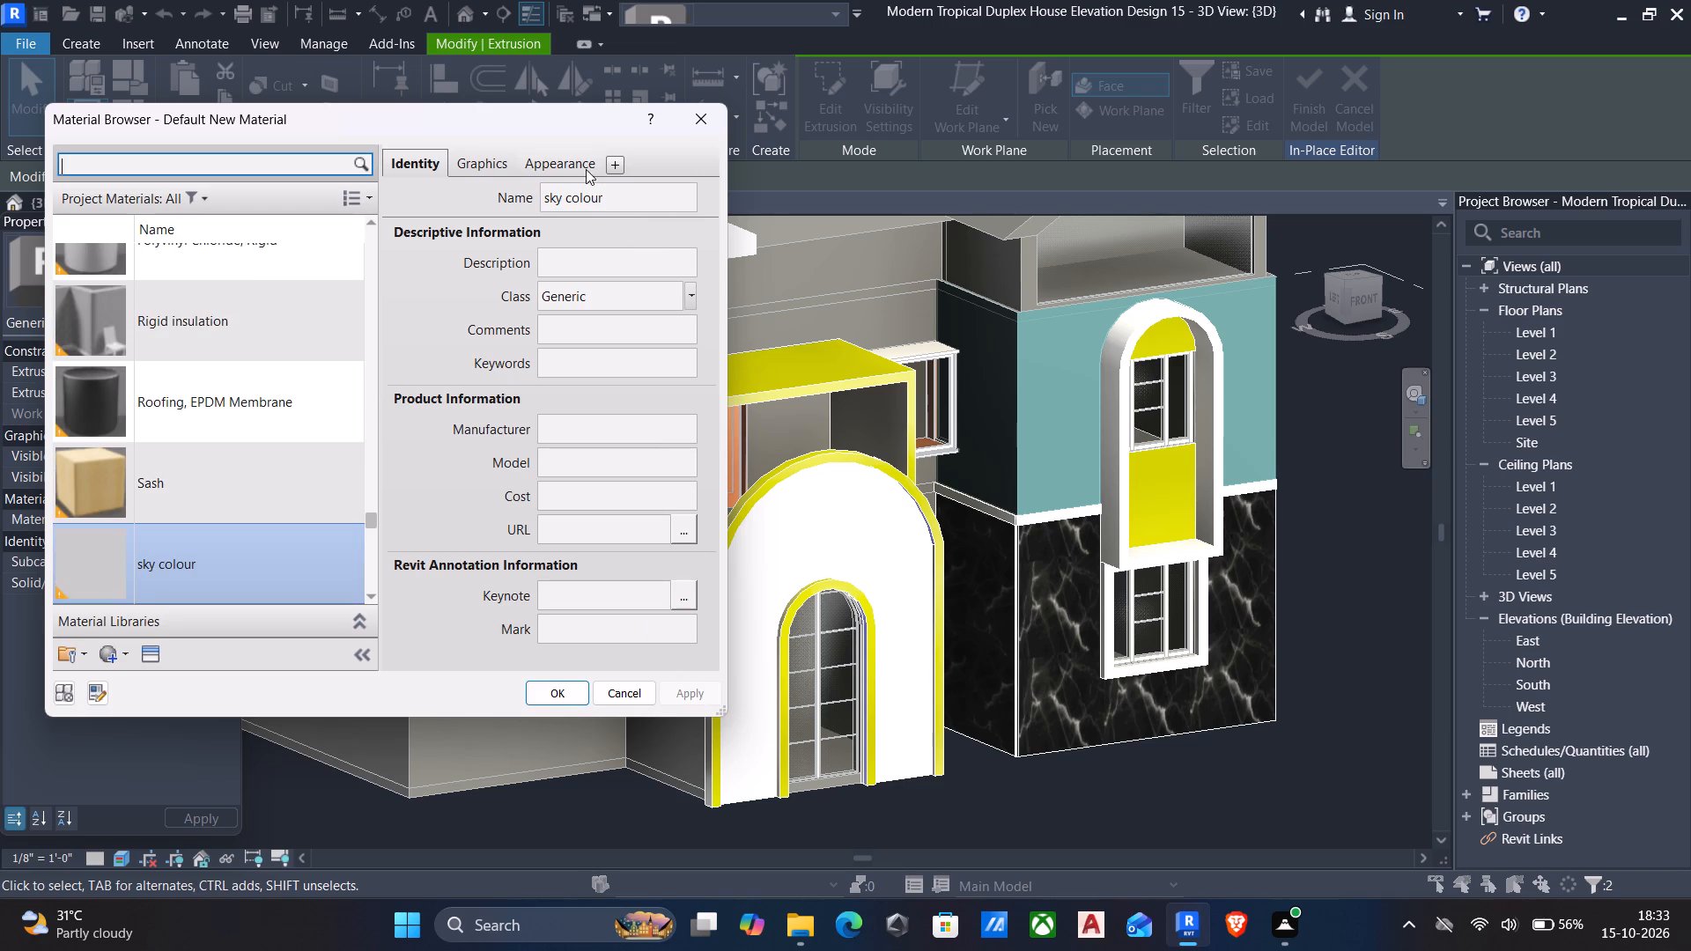
Set the sky colour material's appearance to RGB 40 255 255 and assign it to the upper-floor wall extrusions.
{"action": "left_click", "coordinate": [584, 166]}
{"action": "left_click", "coordinate": [657, 406]}
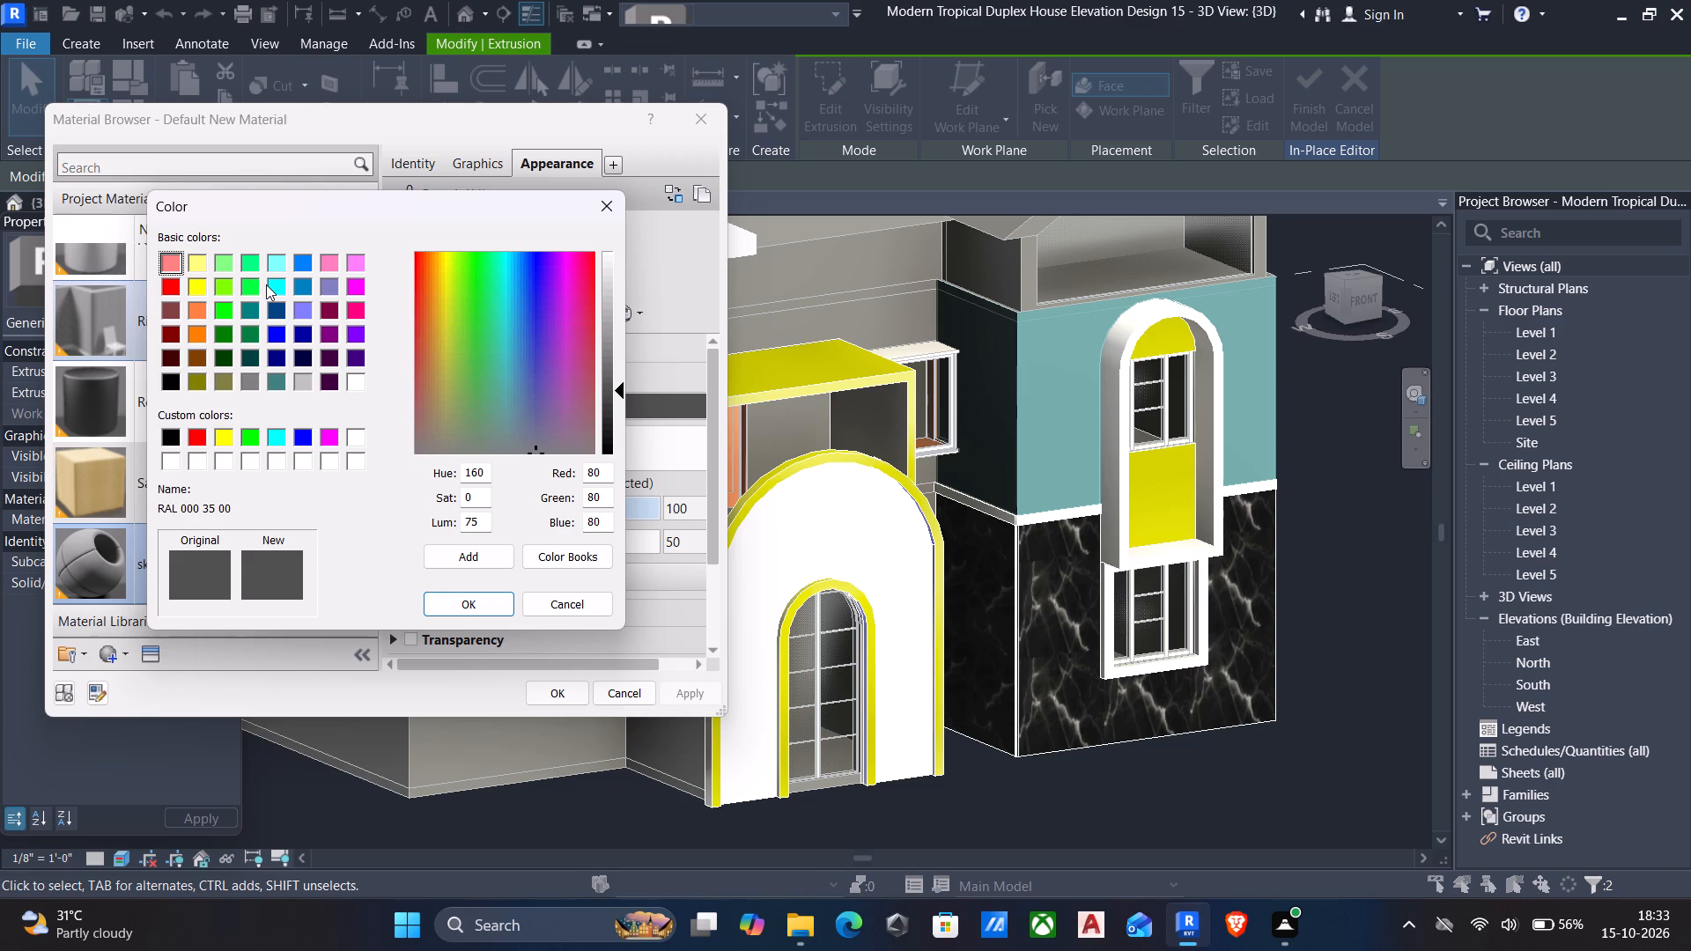
{"action": "left_click", "coordinate": [278, 262]}
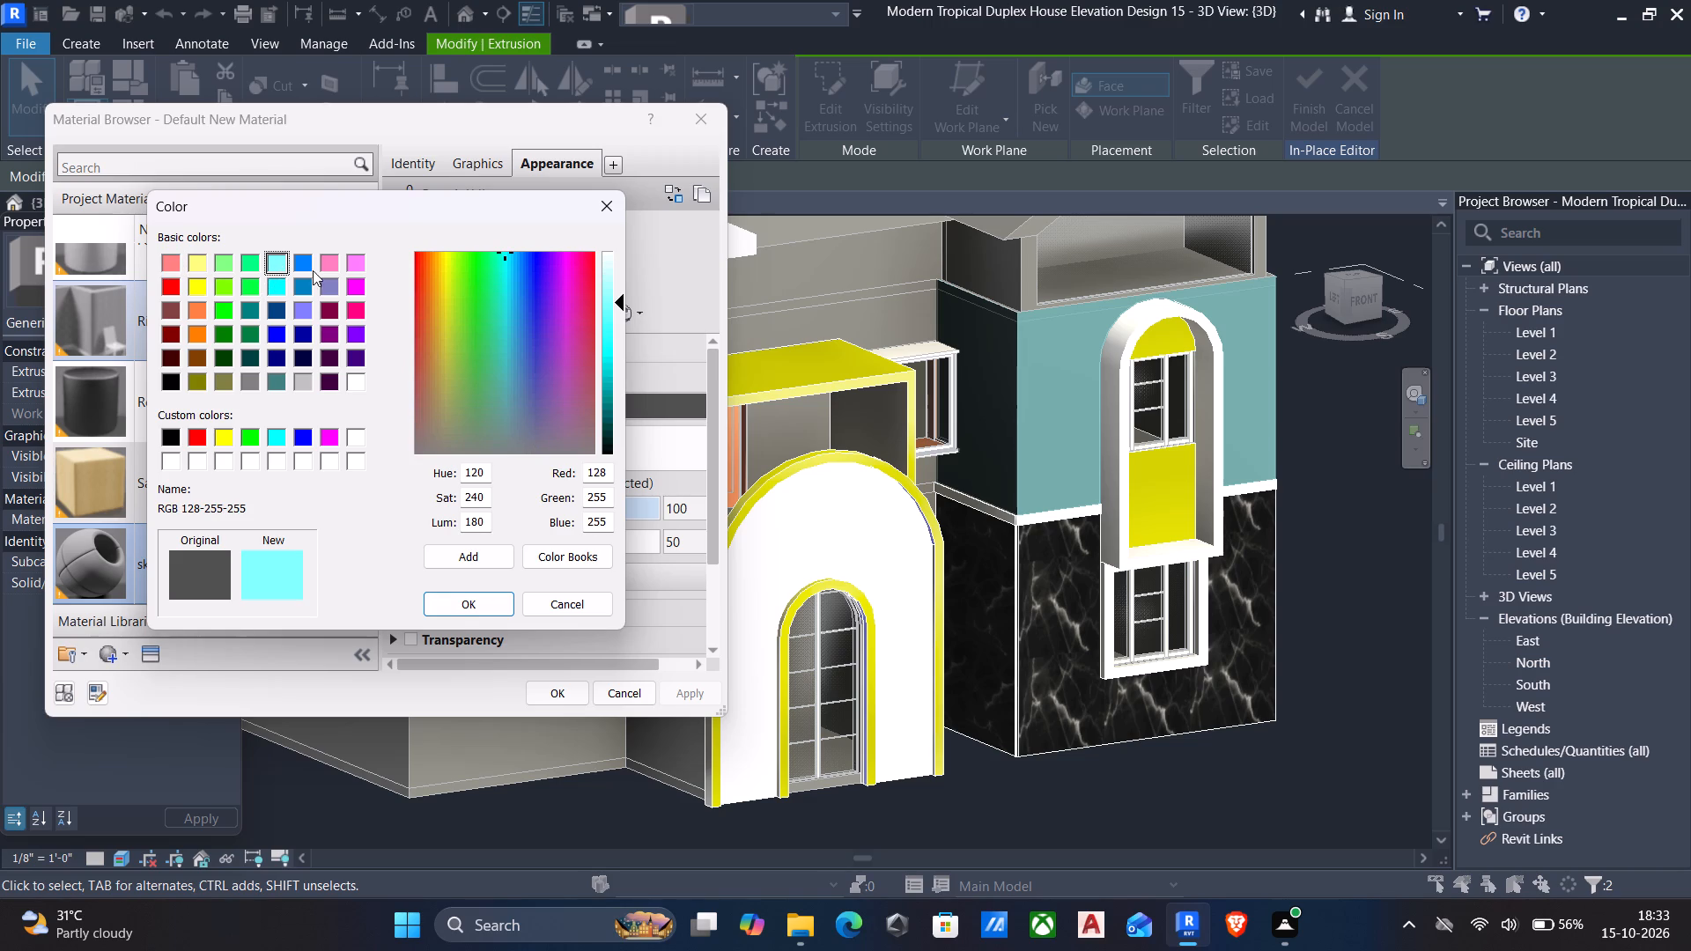
{"action": "left_click", "coordinate": [611, 321]}
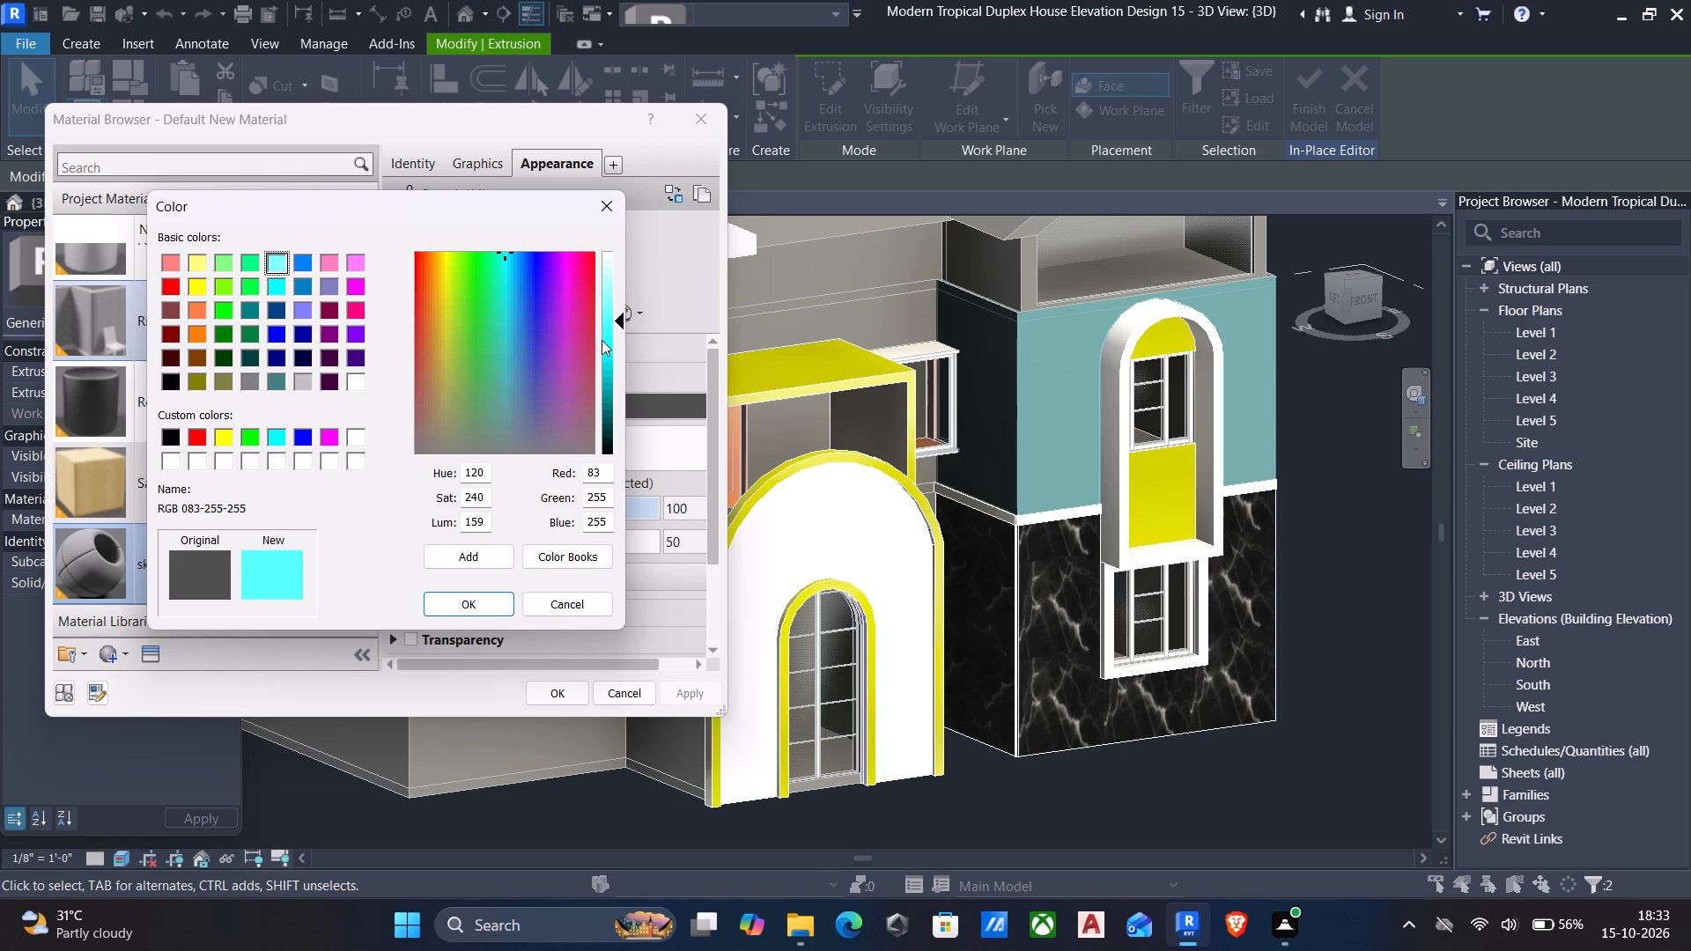
{"action": "left_click_drag", "start_coordinate": [602, 342], "coordinate": [613, 342]}
{"action": "left_click", "coordinate": [612, 373]}
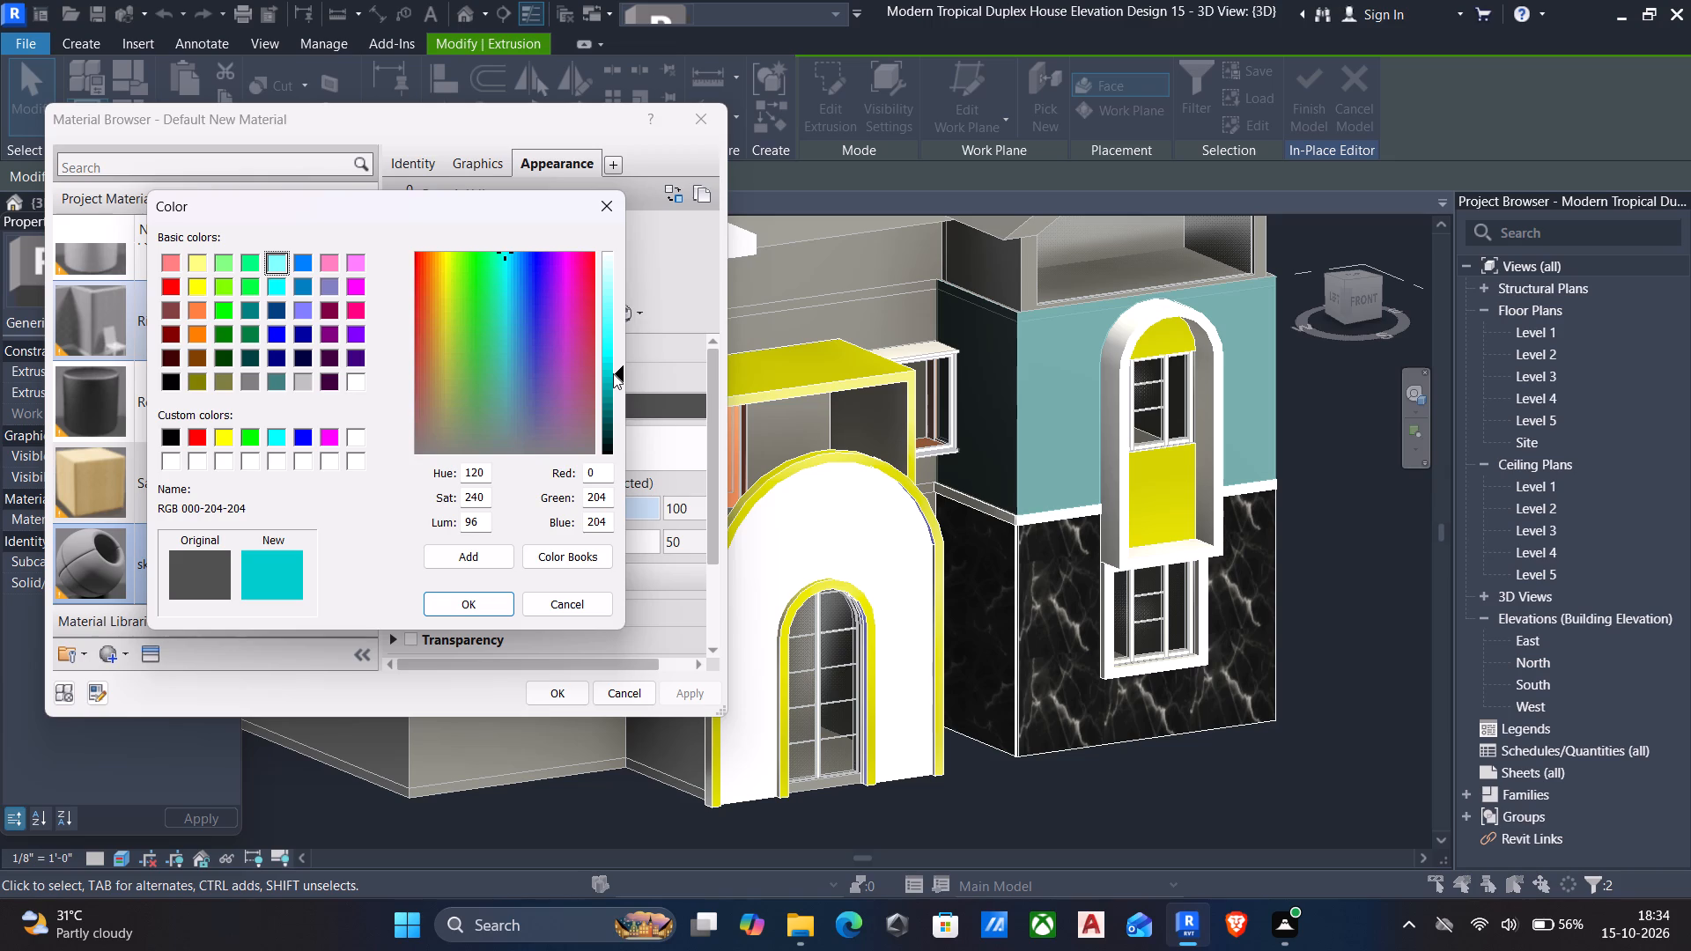
{"action": "left_click", "coordinate": [275, 282]}
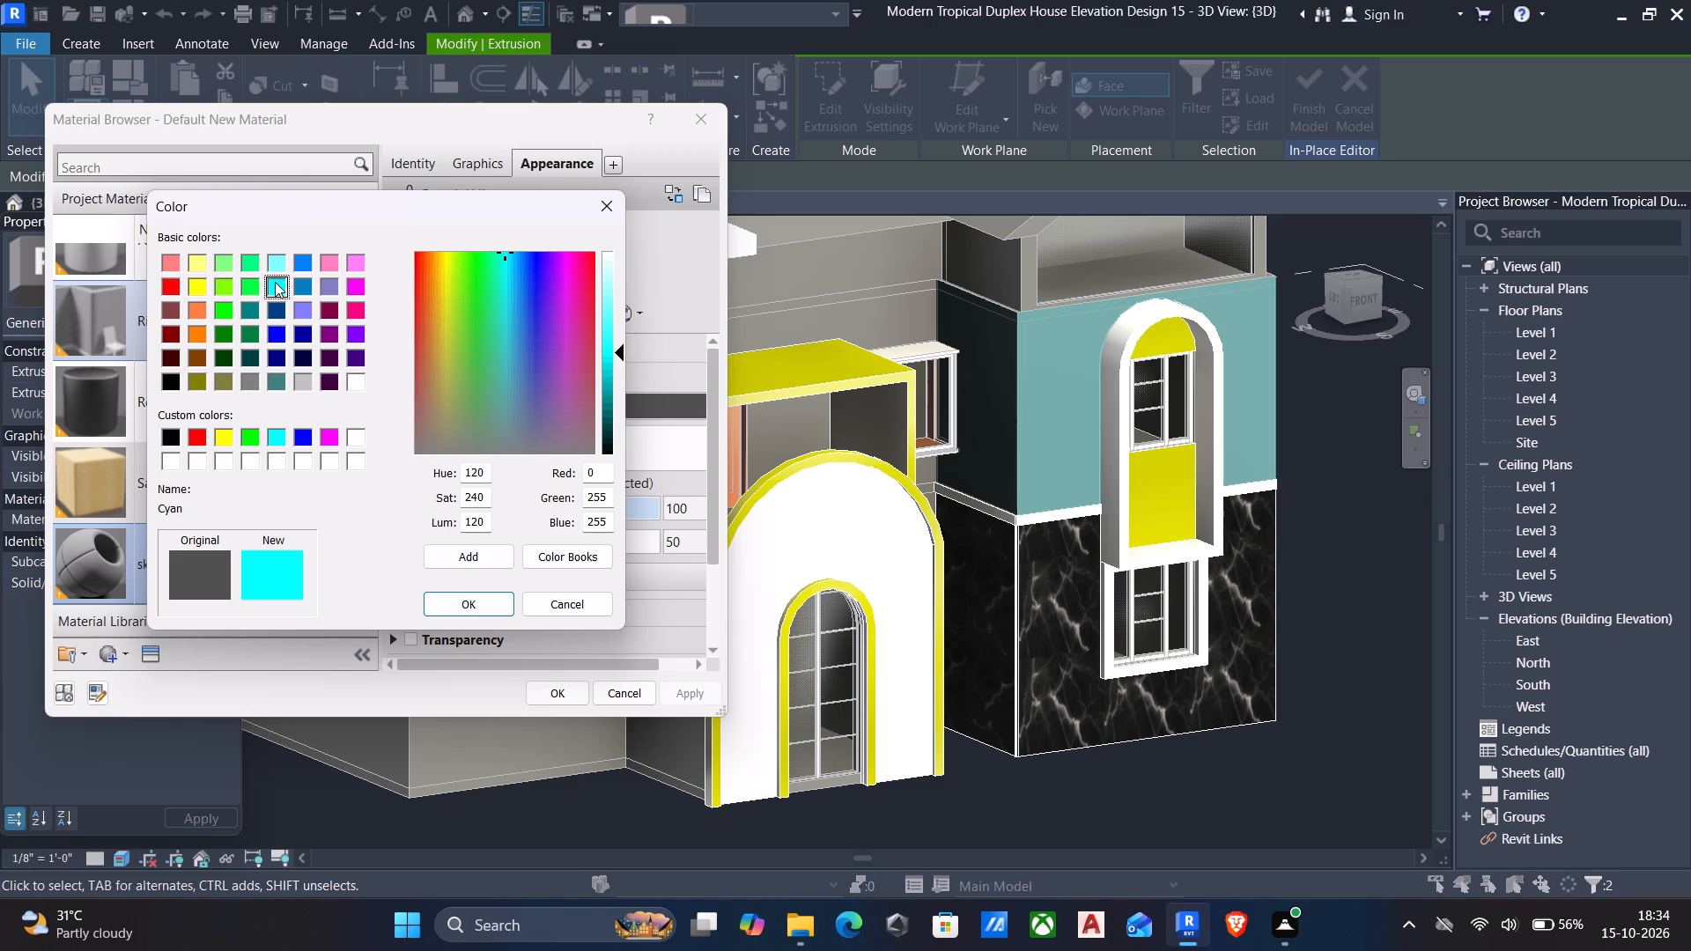
{"action": "left_click", "coordinate": [610, 330]}
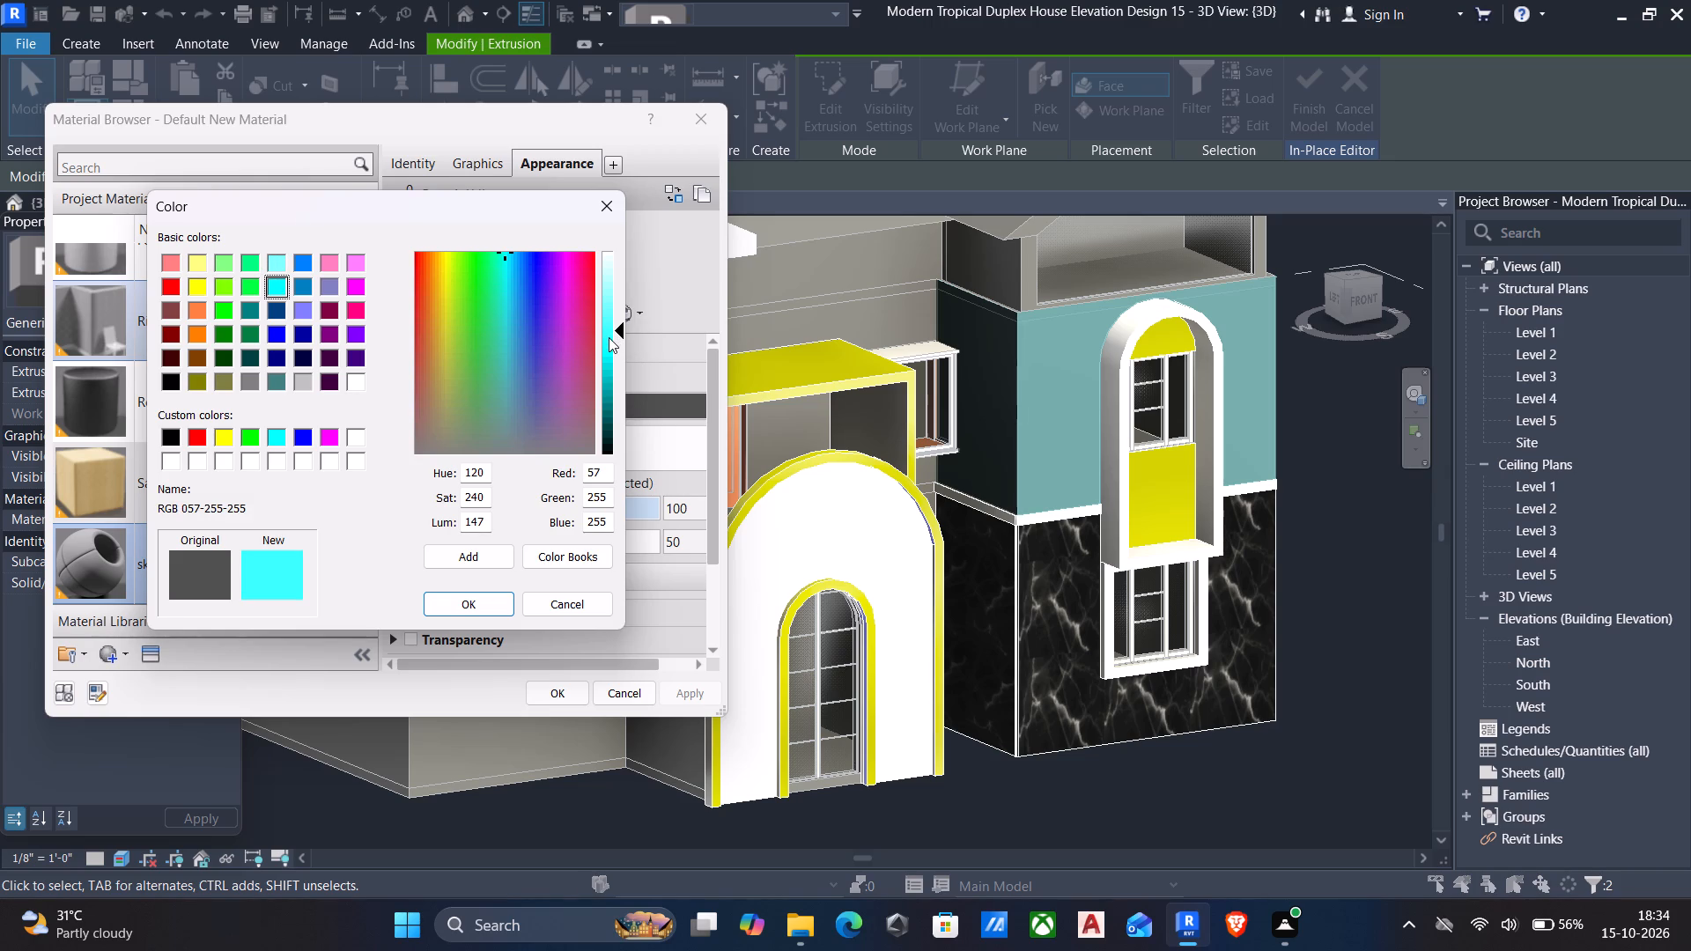
{"action": "left_click", "coordinate": [609, 337]}
{"action": "left_click", "coordinate": [476, 608]}
{"action": "left_click", "coordinate": [685, 699]}
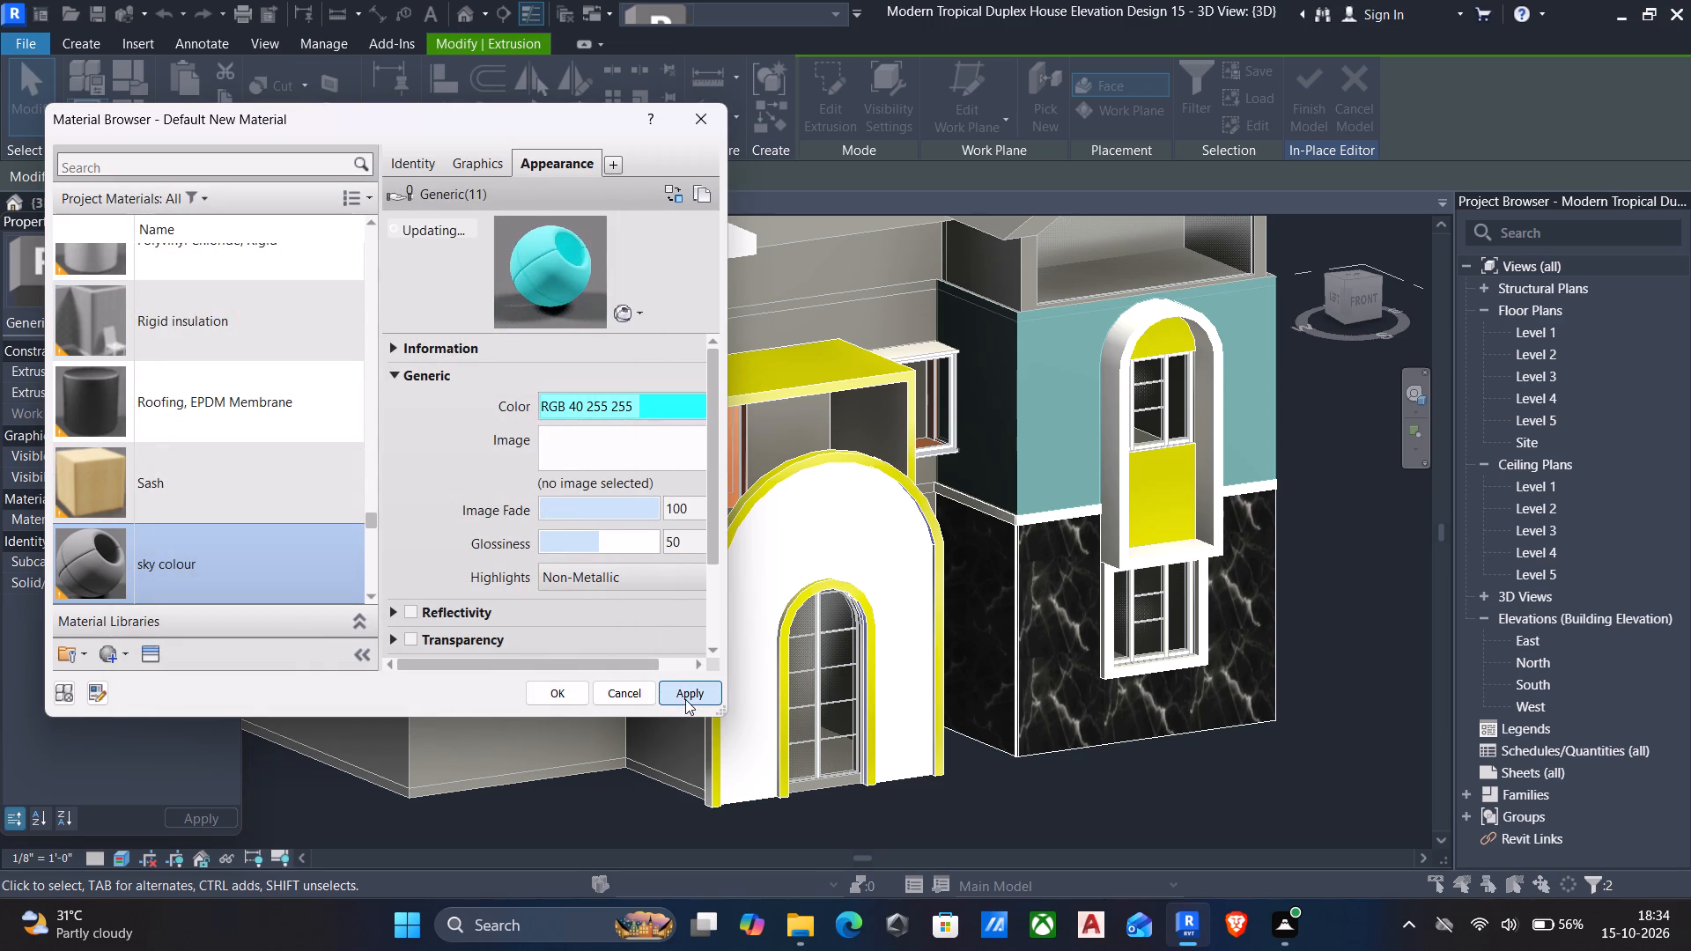
{"action": "left_click", "coordinate": [581, 688]}
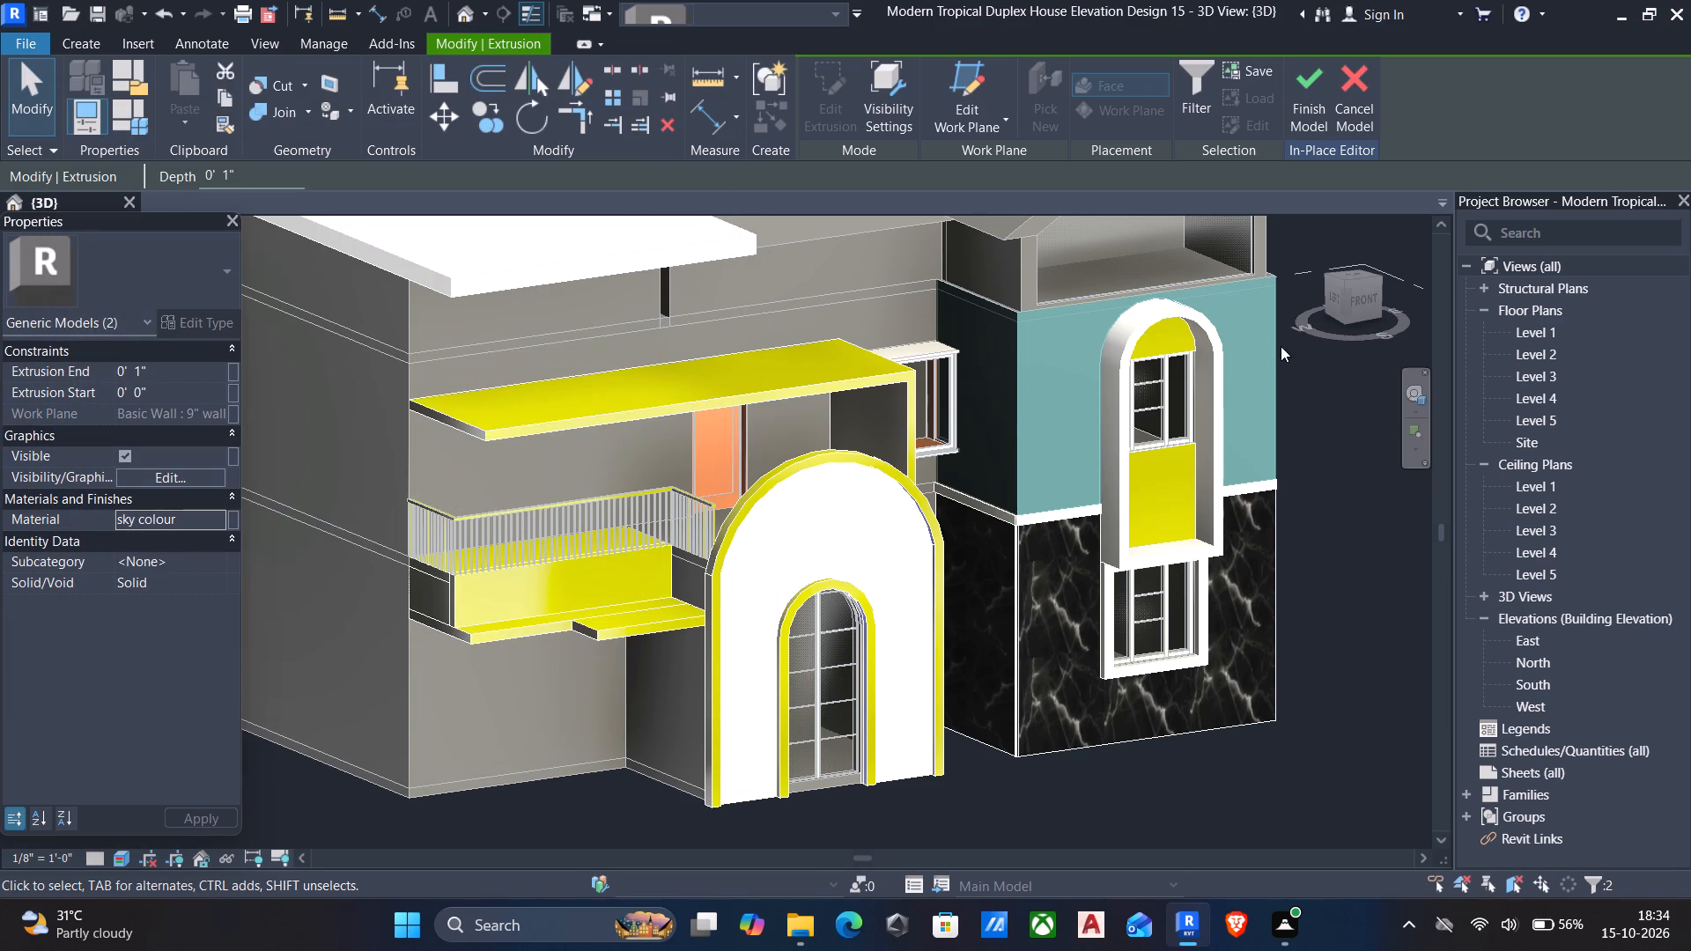
{"action": "middle_click_drag", "start_coordinate": [1215, 397], "coordinate": [1189, 592]}
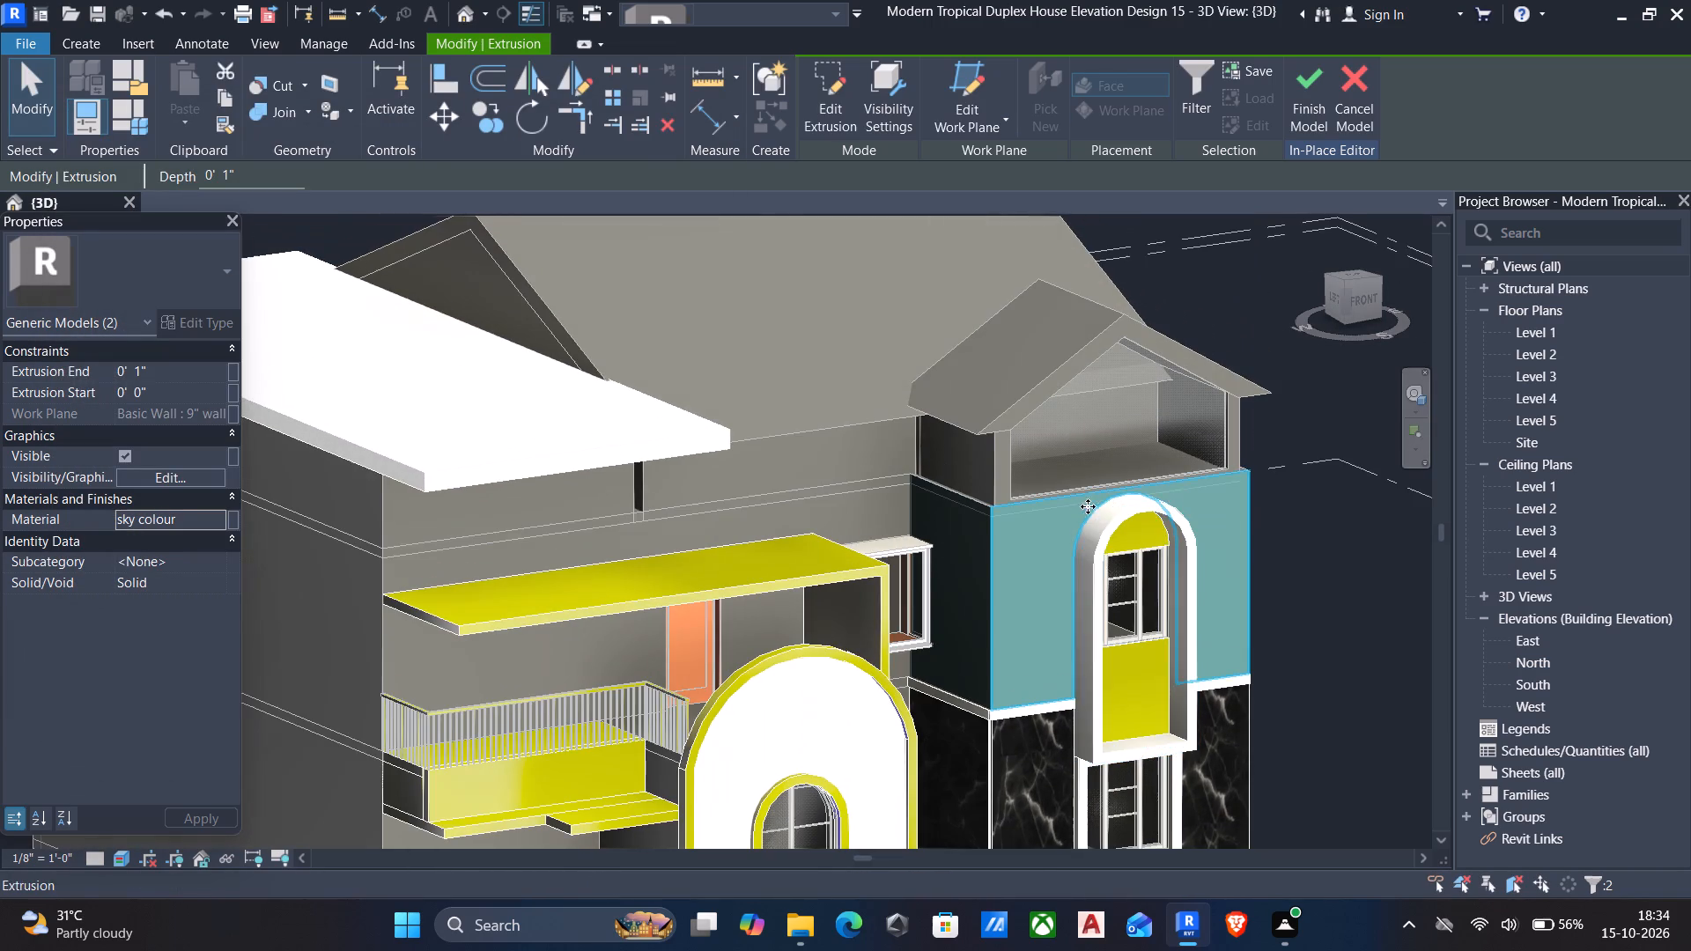
{"action": "scroll", "coordinate": [1077, 505], "scroll_direction": "up", "scroll_amount": 4}
{"action": "key", "text": "Escape"}
Assign Gypsum Wall Board to the two thin slab extrusions at the base of the balcony beside the arched entrance.
{"action": "scroll", "coordinate": [988, 513], "scroll_direction": "up", "scroll_amount": 4}
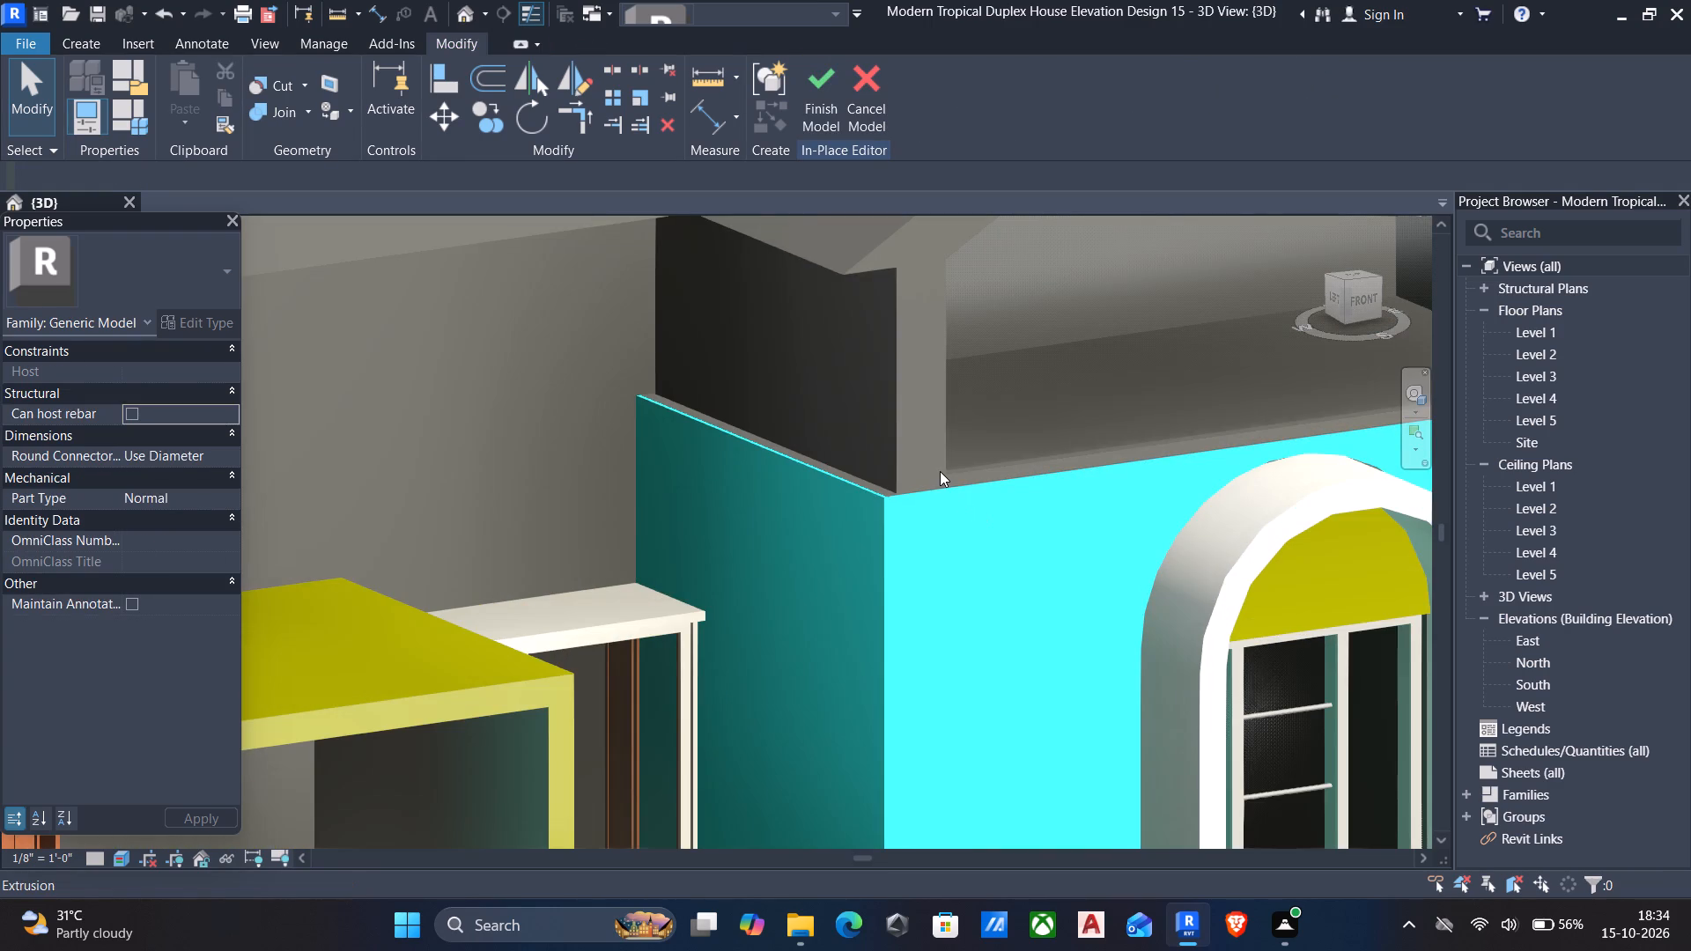
{"action": "scroll", "coordinate": [940, 471], "scroll_direction": "down", "scroll_amount": 3}
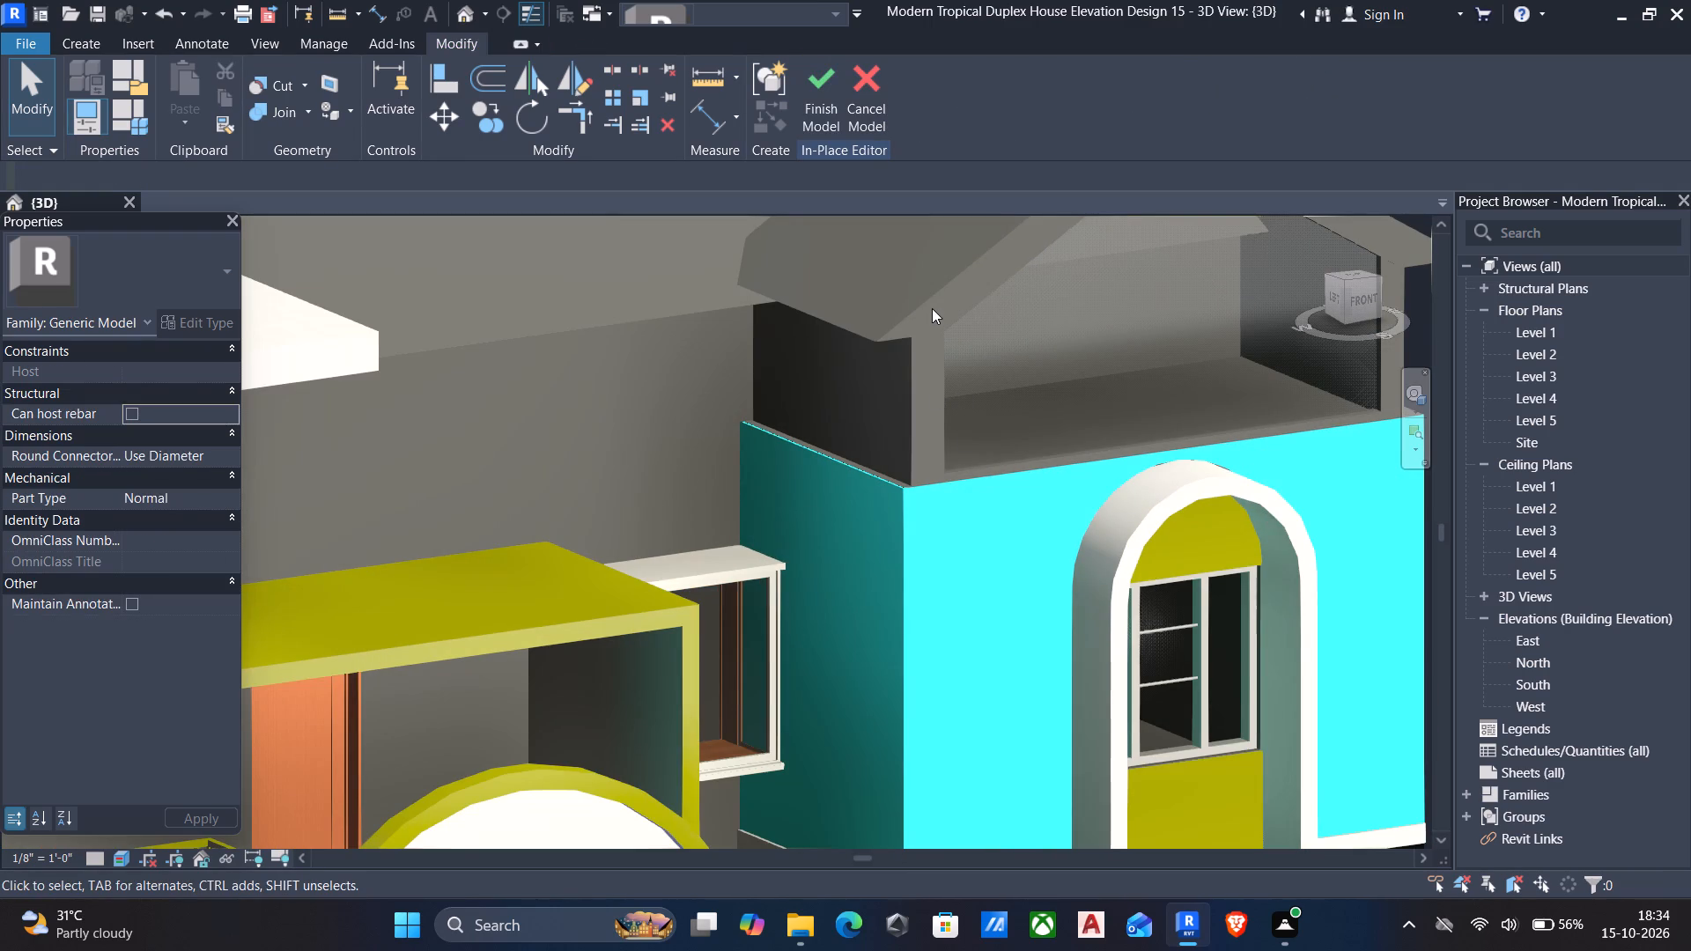
{"action": "scroll", "coordinate": [932, 308], "scroll_direction": "down", "scroll_amount": 2}
{"action": "middle_click_drag", "start_coordinate": [930, 411], "coordinate": [1051, 349]}
{"action": "scroll", "coordinate": [1051, 349], "scroll_direction": "down", "scroll_amount": 4}
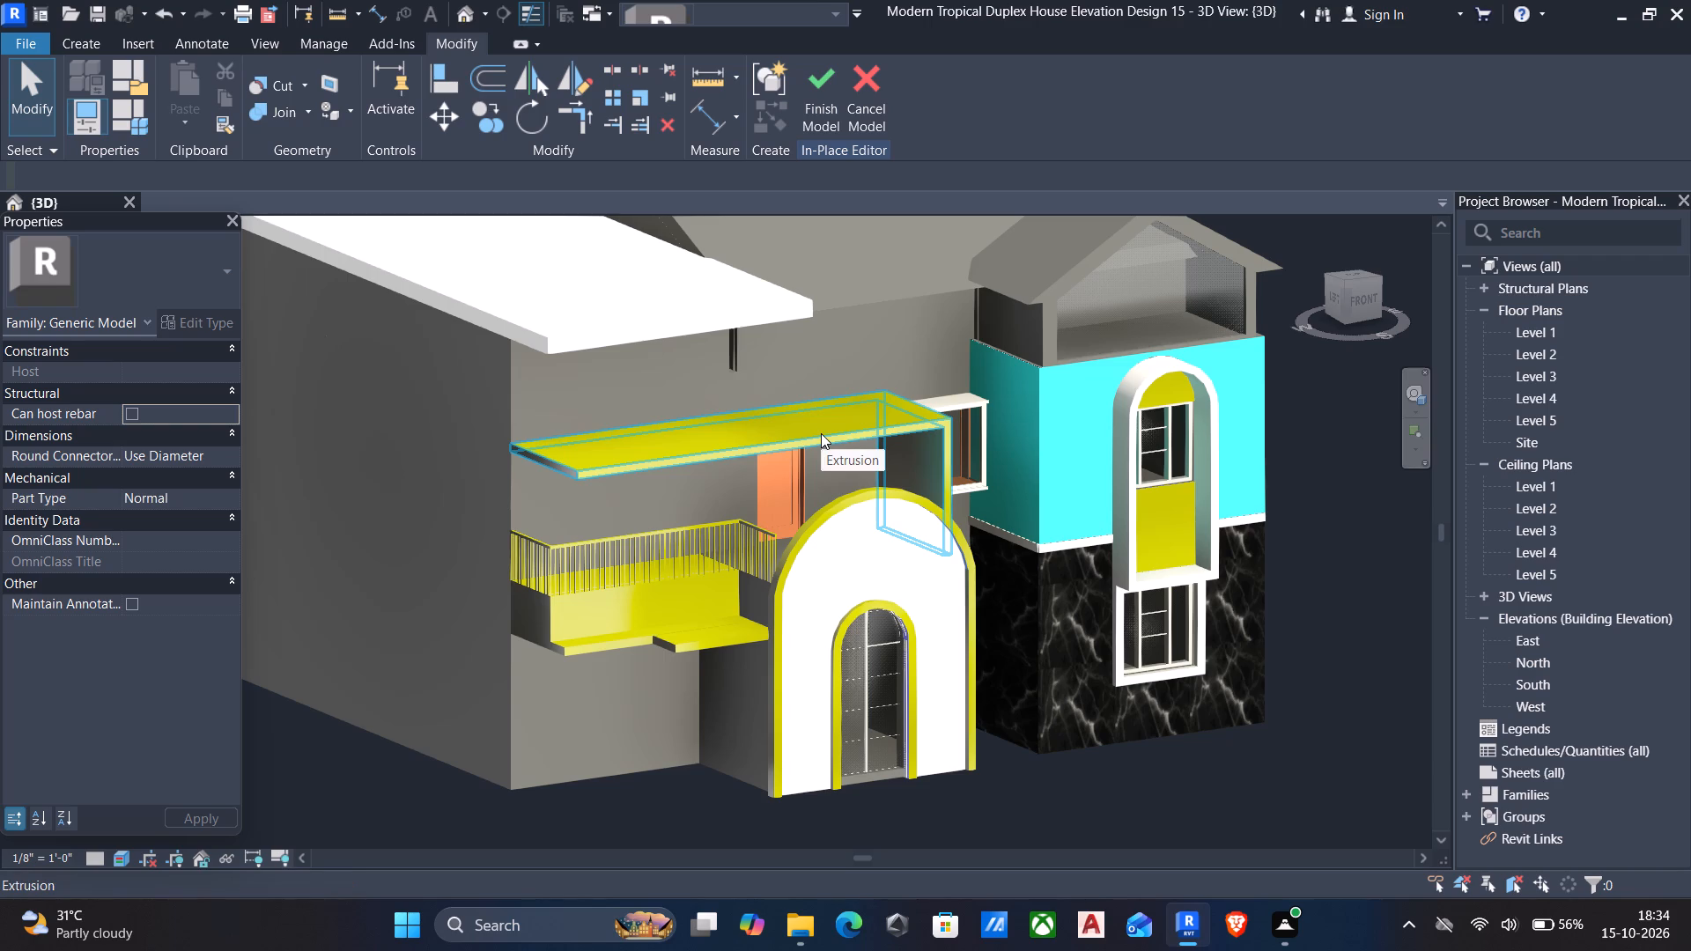
{"action": "left_click", "coordinate": [686, 643]}
{"action": "left_click", "coordinate": [604, 647], "text": "ctrl"}
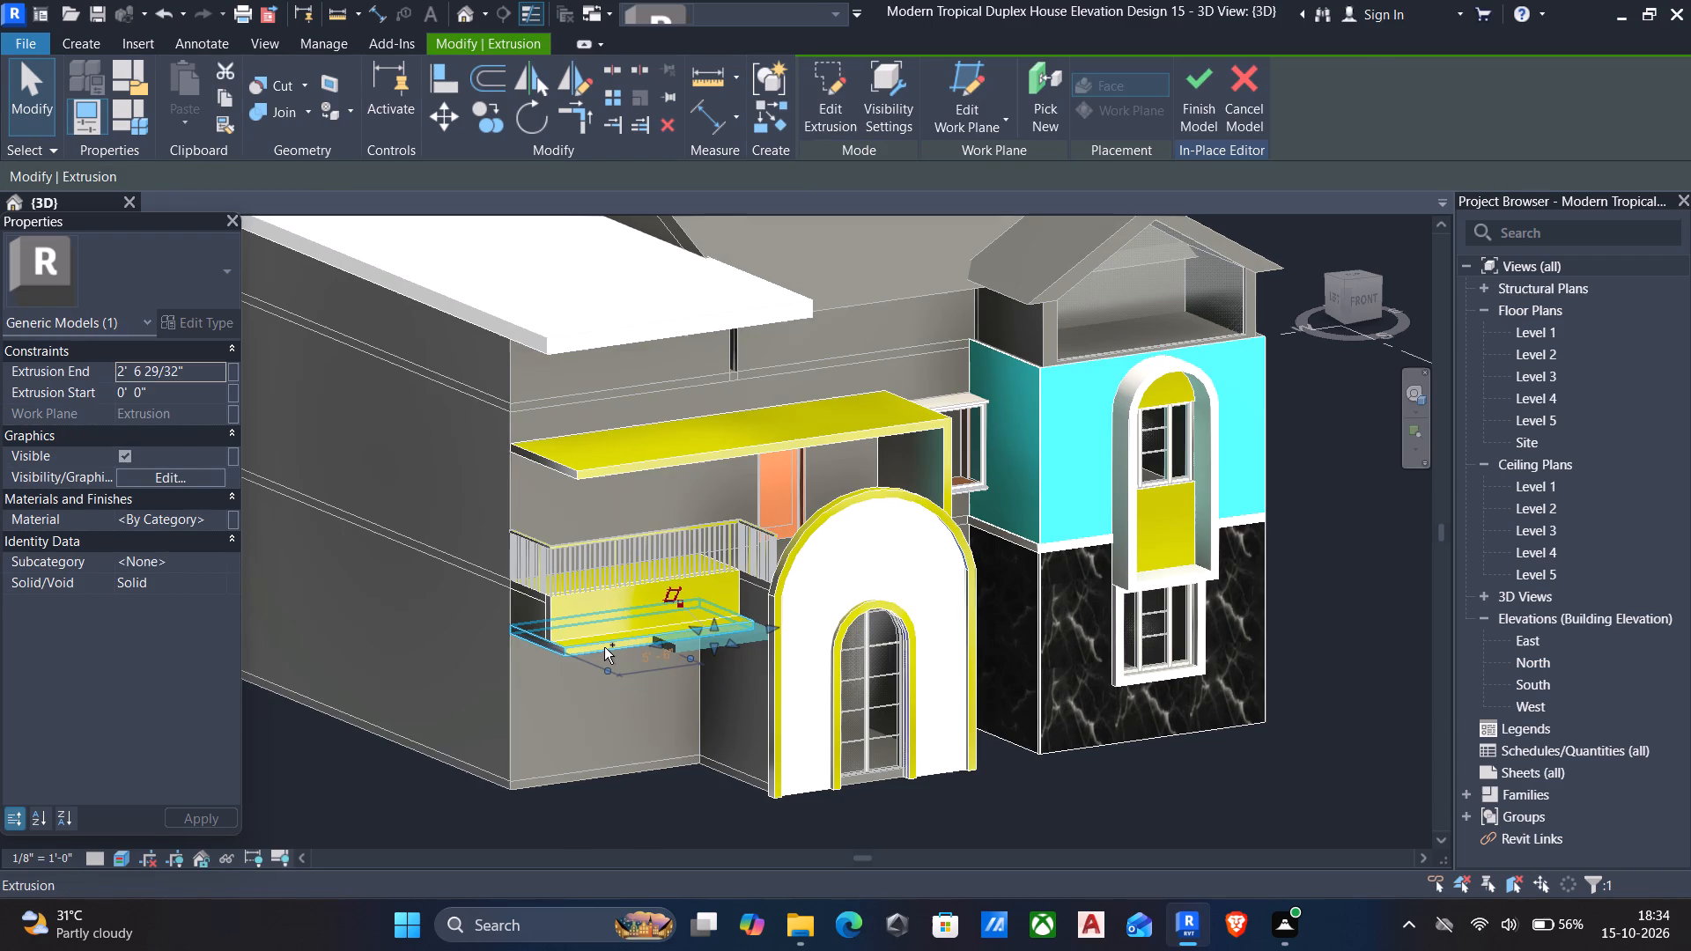
{"action": "left_click", "coordinate": [214, 521]}
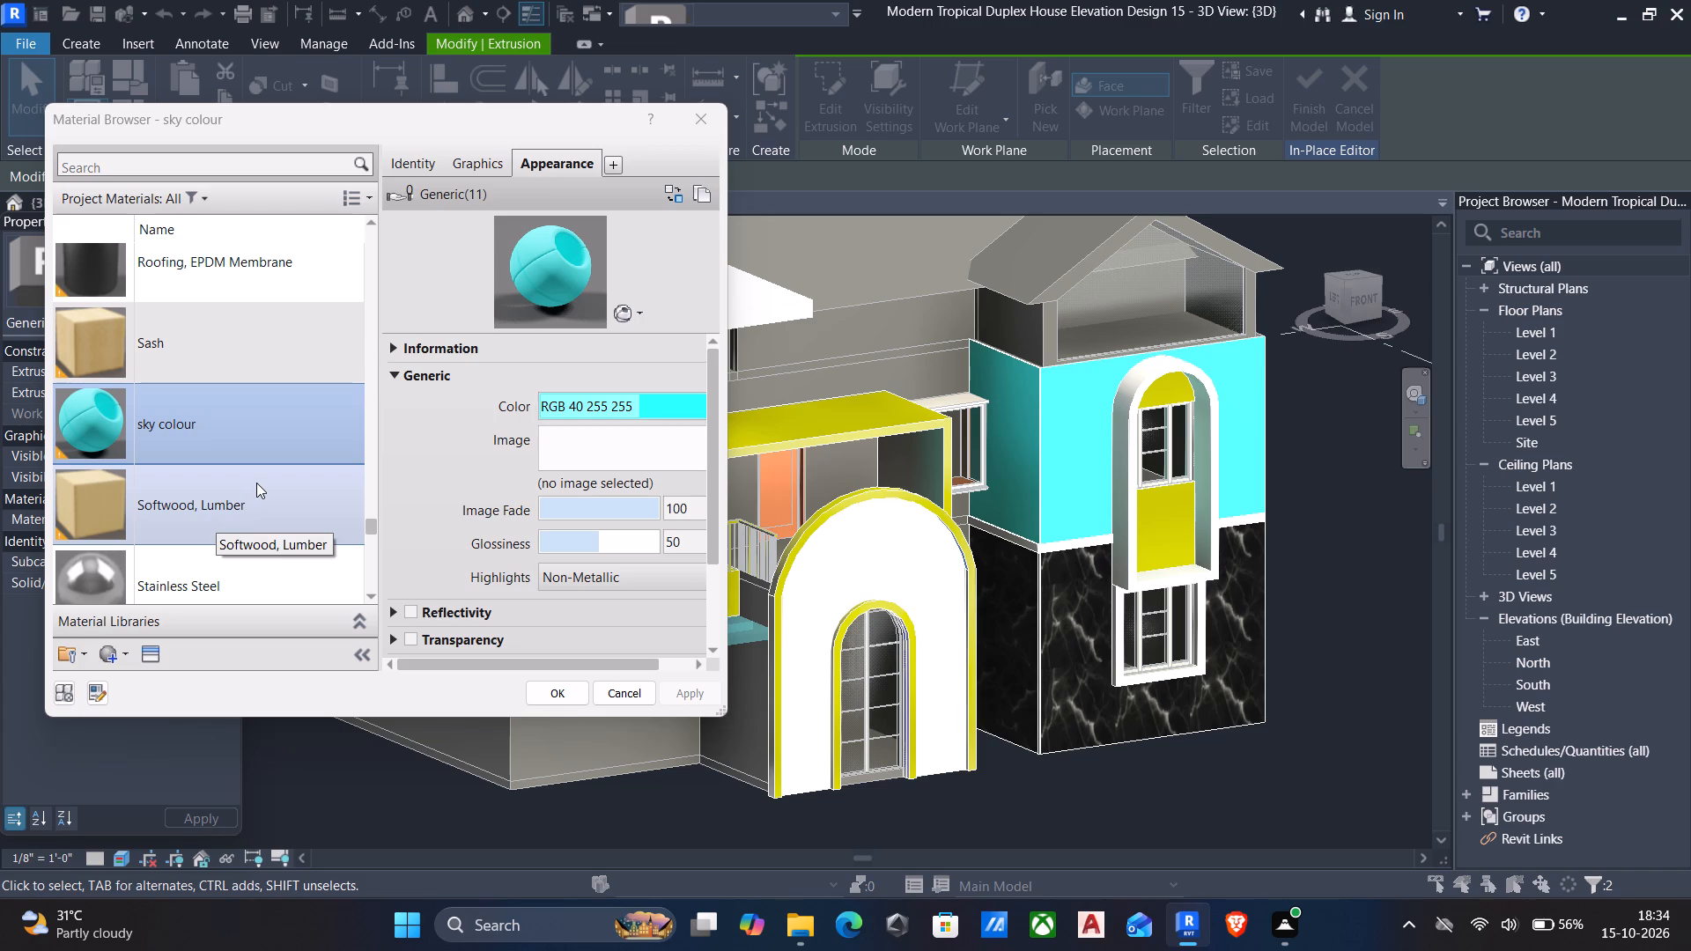
{"action": "scroll", "coordinate": [256, 483], "scroll_direction": "down", "scroll_amount": 5}
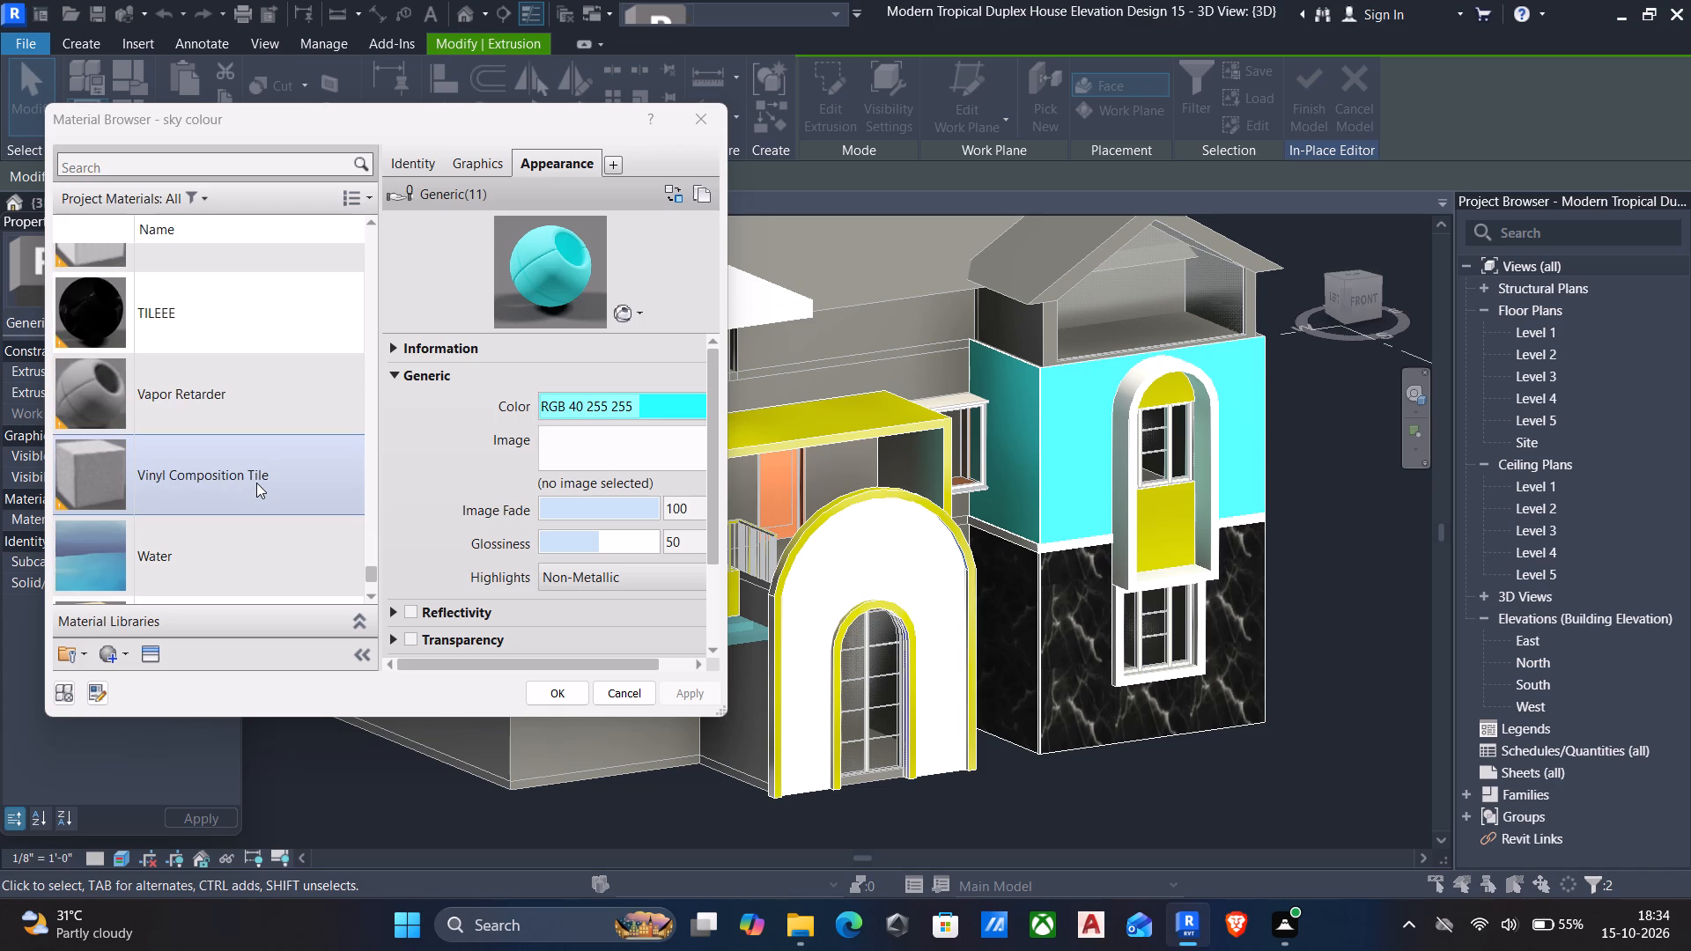
{"action": "scroll", "coordinate": [256, 483], "scroll_direction": "down", "scroll_amount": 4}
{"action": "scroll", "coordinate": [256, 483], "scroll_direction": "up", "scroll_amount": 2}
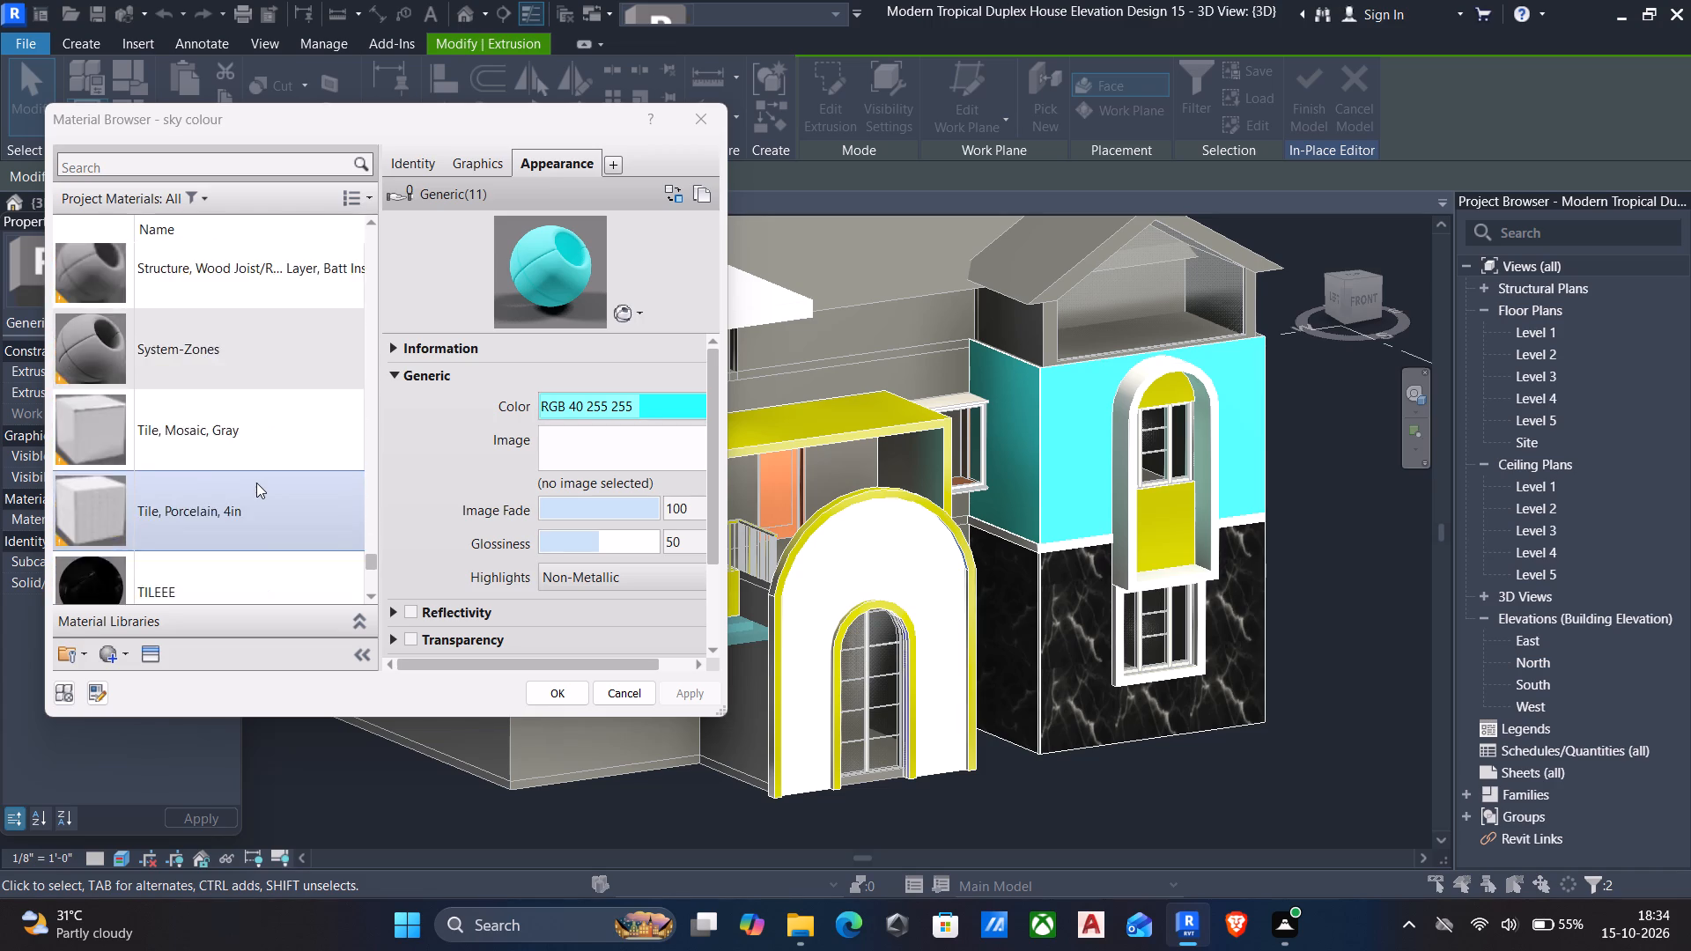
{"action": "scroll", "coordinate": [256, 483], "scroll_direction": "up", "scroll_amount": 8}
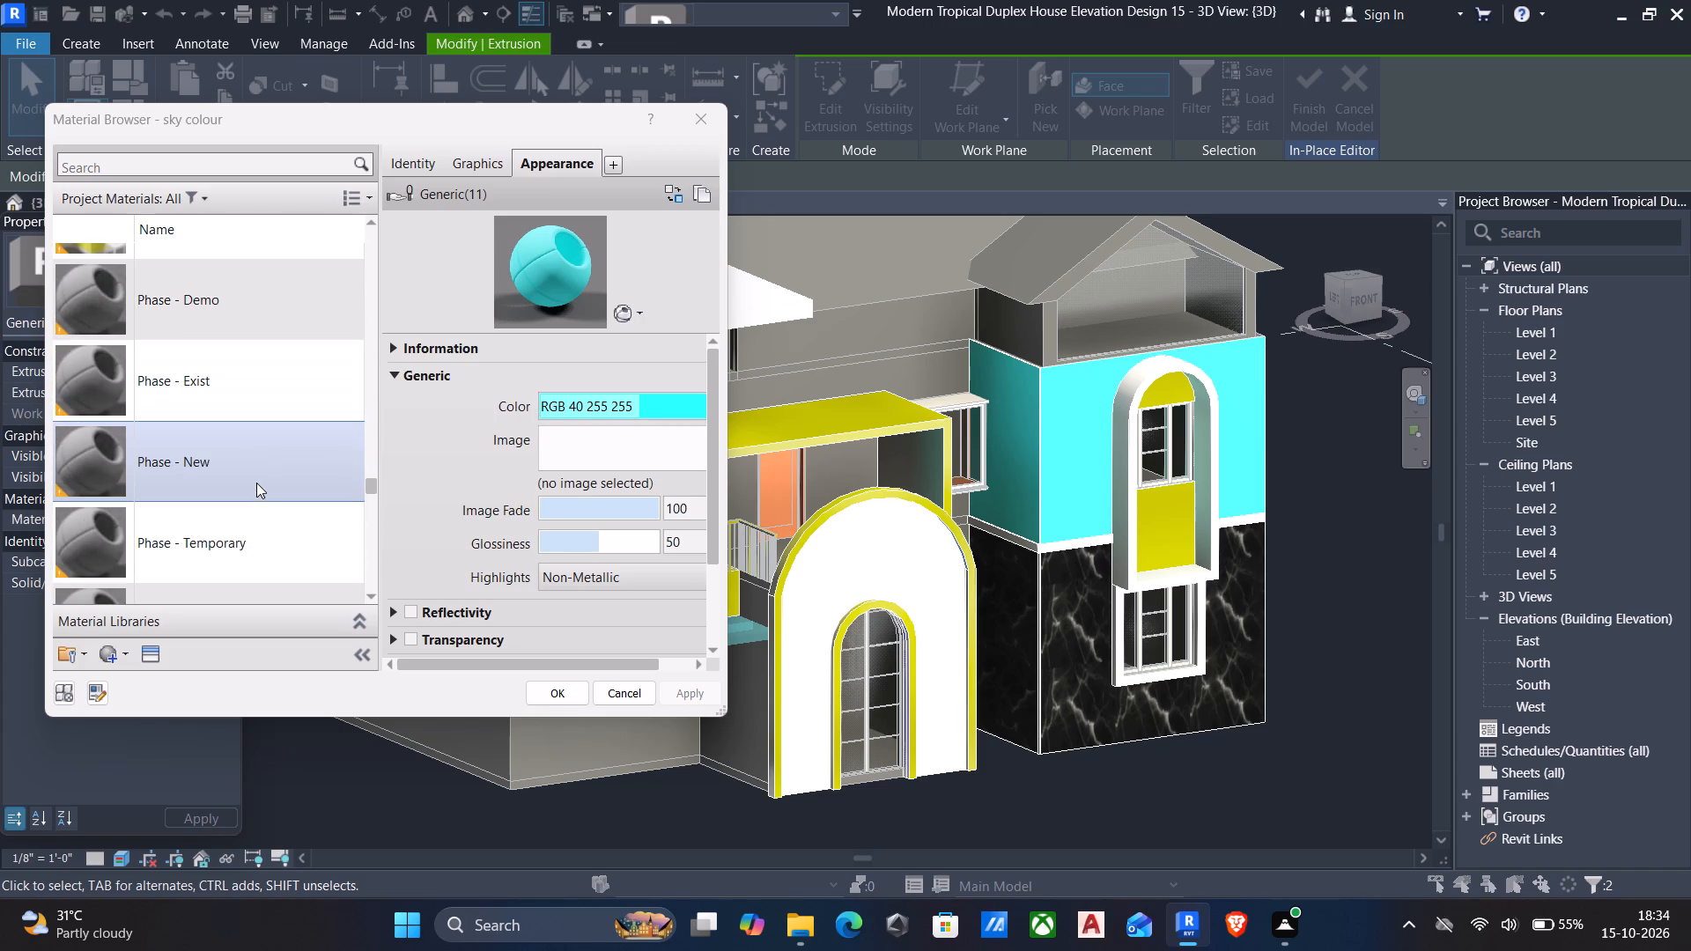
{"action": "scroll", "coordinate": [256, 483], "scroll_direction": "up", "scroll_amount": 3}
{"action": "left_click", "coordinate": [250, 295]}
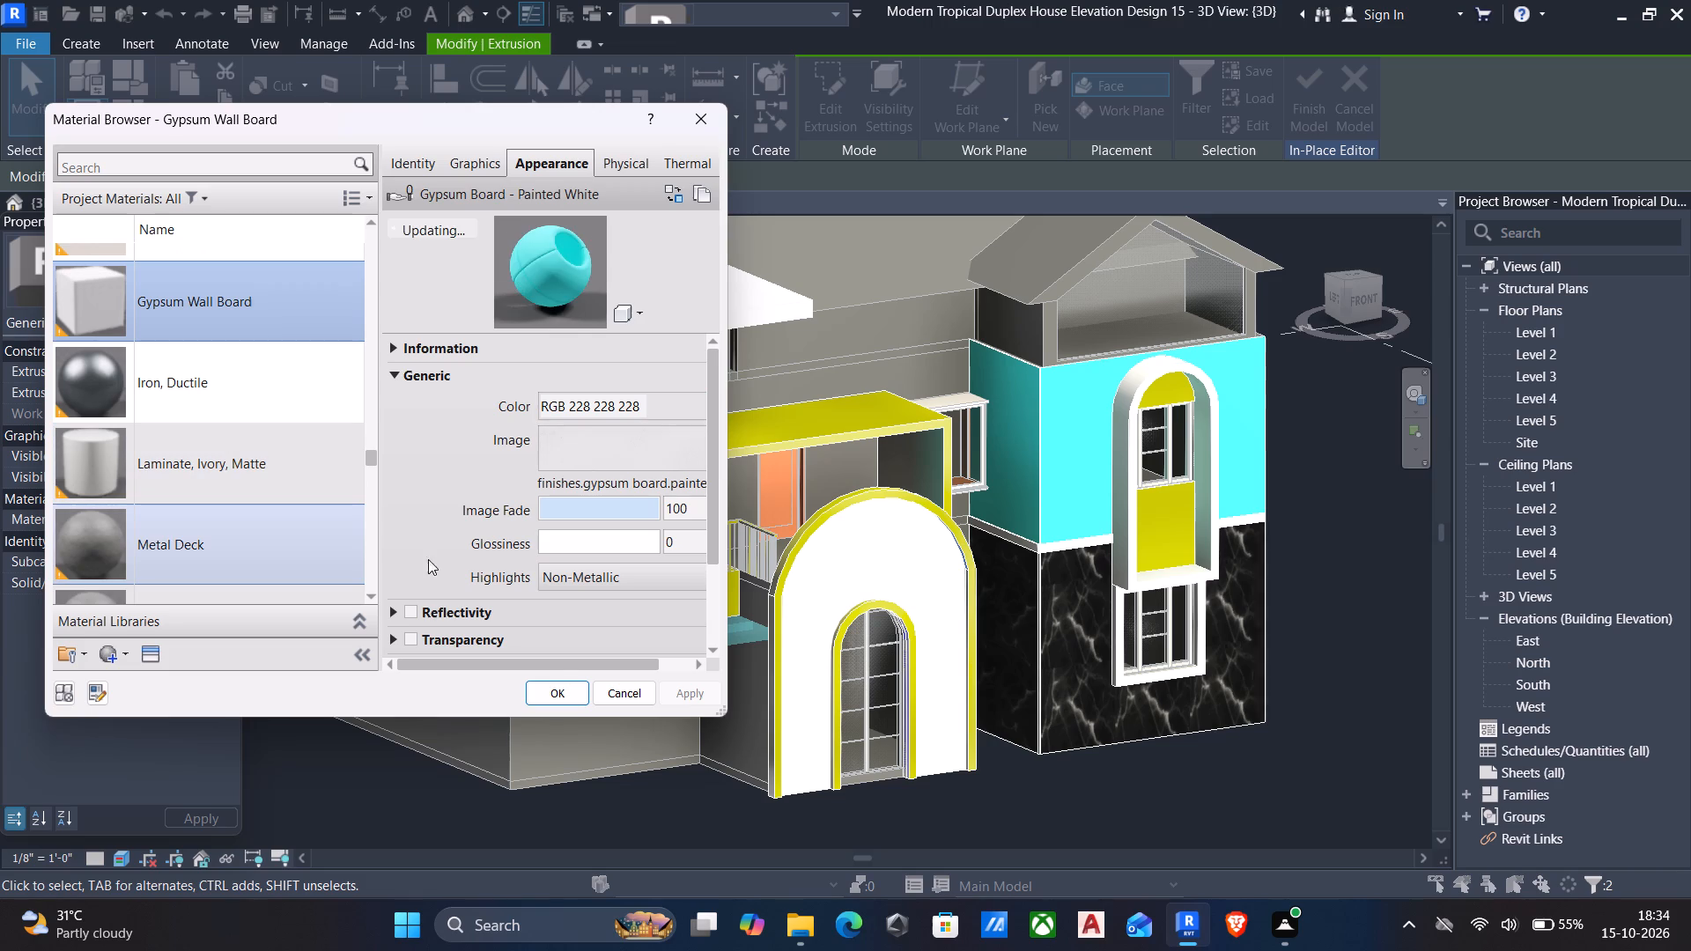
{"action": "left_click", "coordinate": [544, 691]}
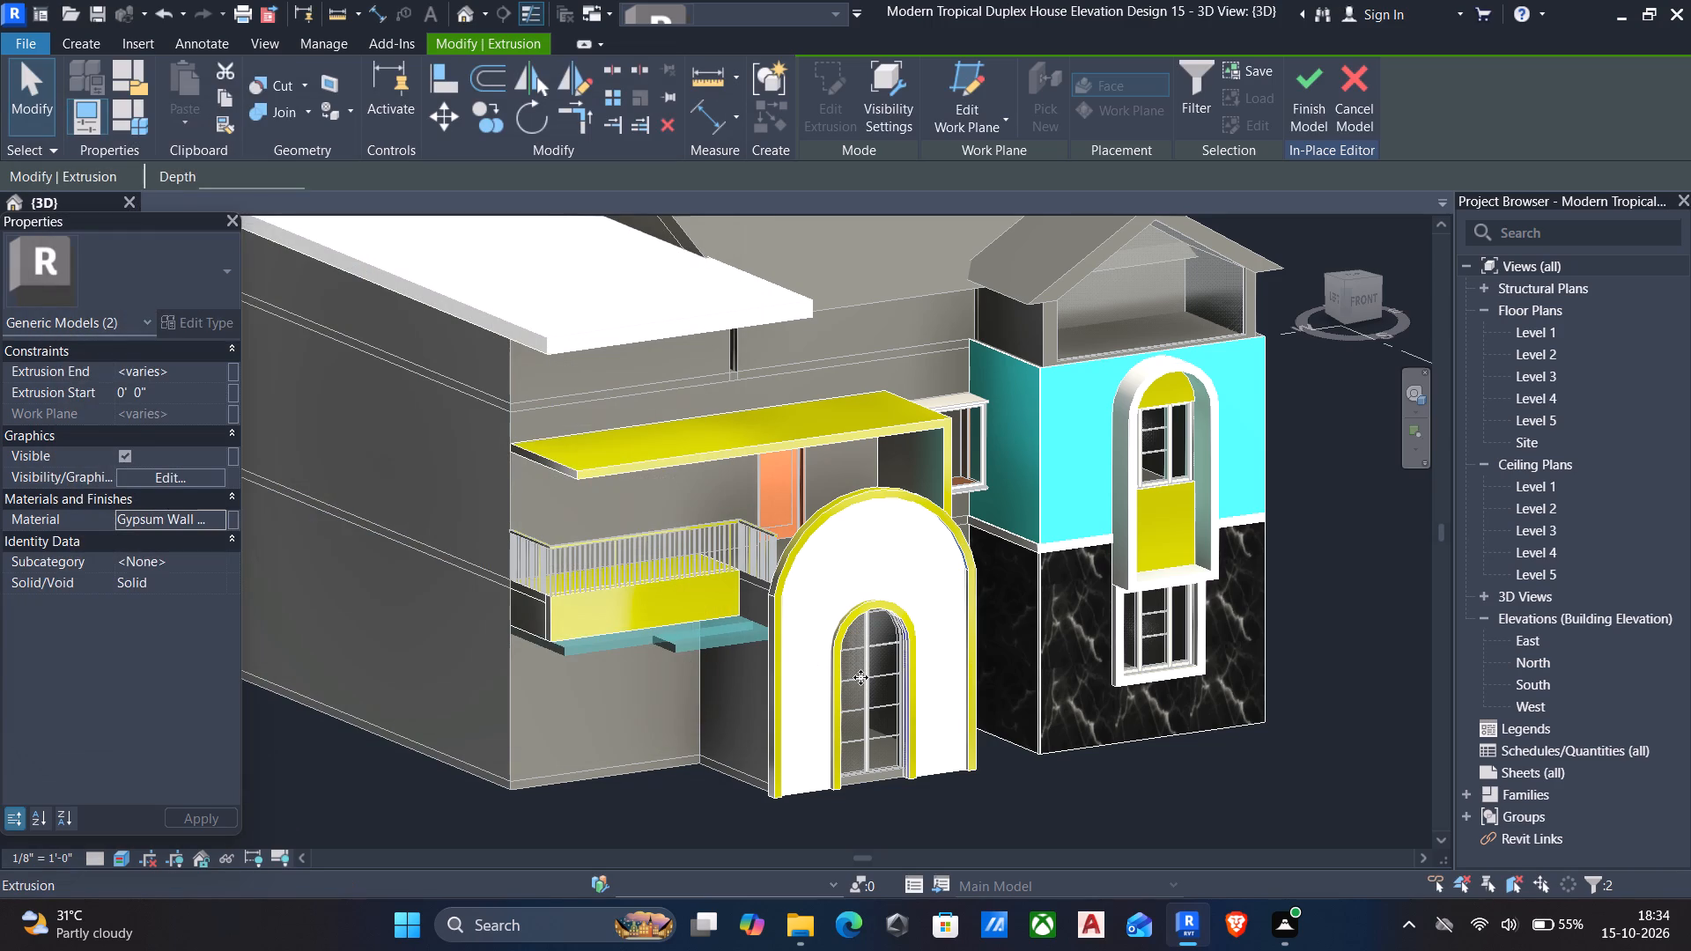
{"action": "key", "text": "Escape"}
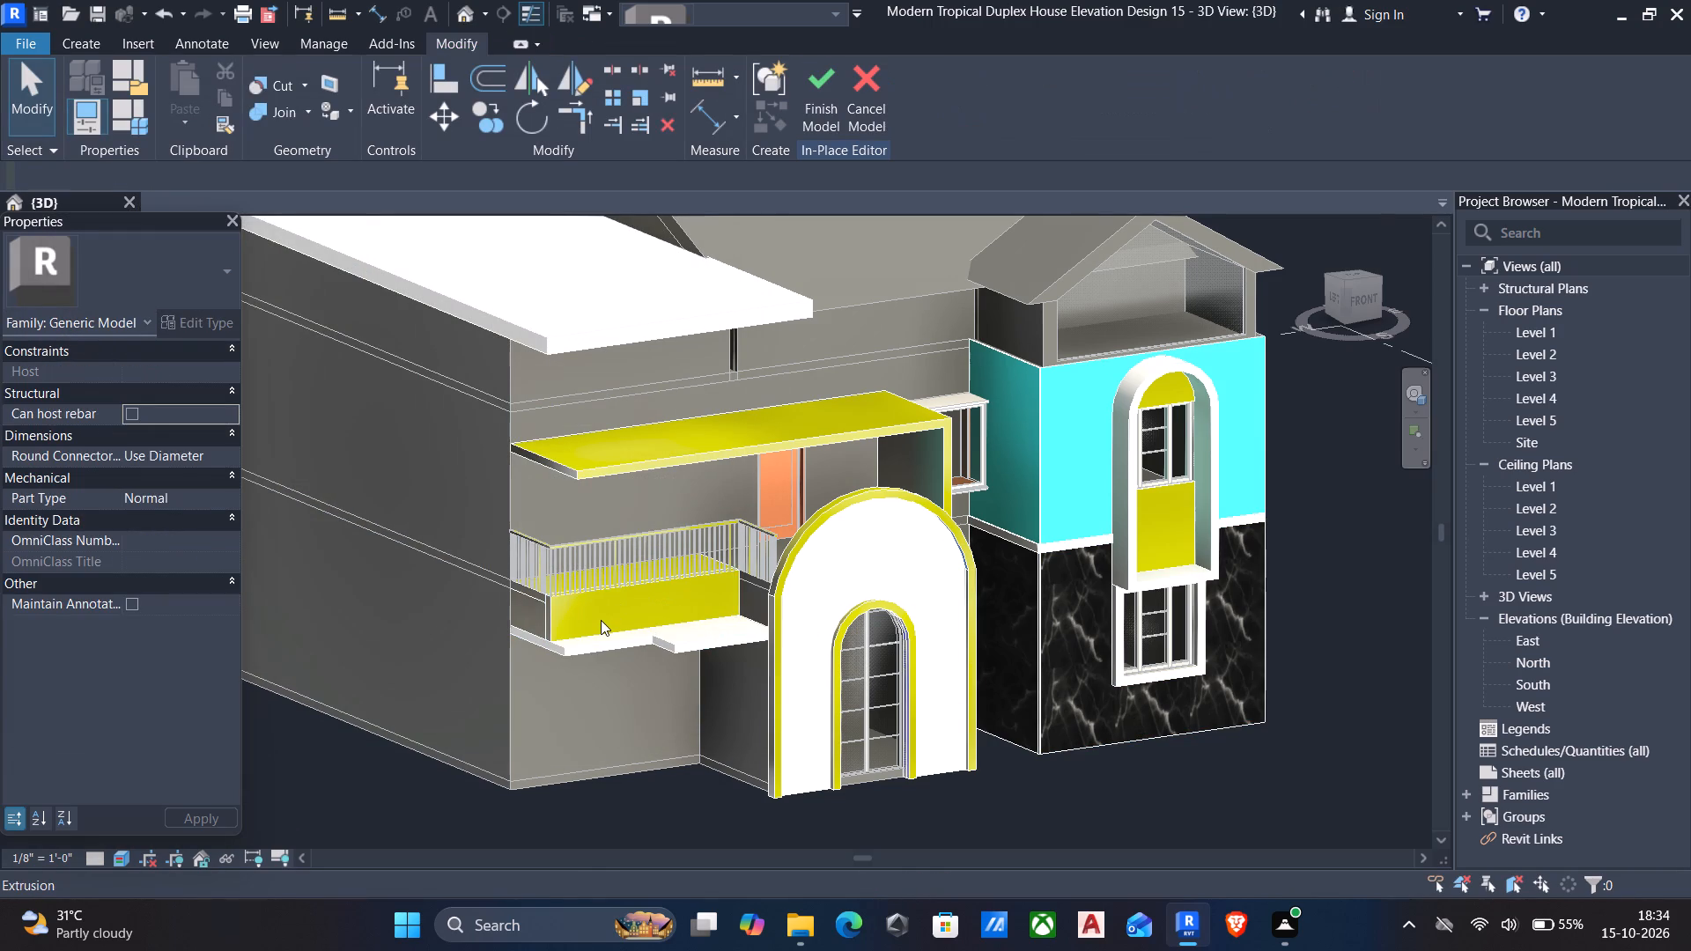
Create a new material named ash colour for the canopy extrusion above the balcony.
{"action": "scroll", "coordinate": [601, 620], "scroll_direction": "up", "scroll_amount": 4}
{"action": "scroll", "coordinate": [800, 606], "scroll_direction": "down", "scroll_amount": 1}
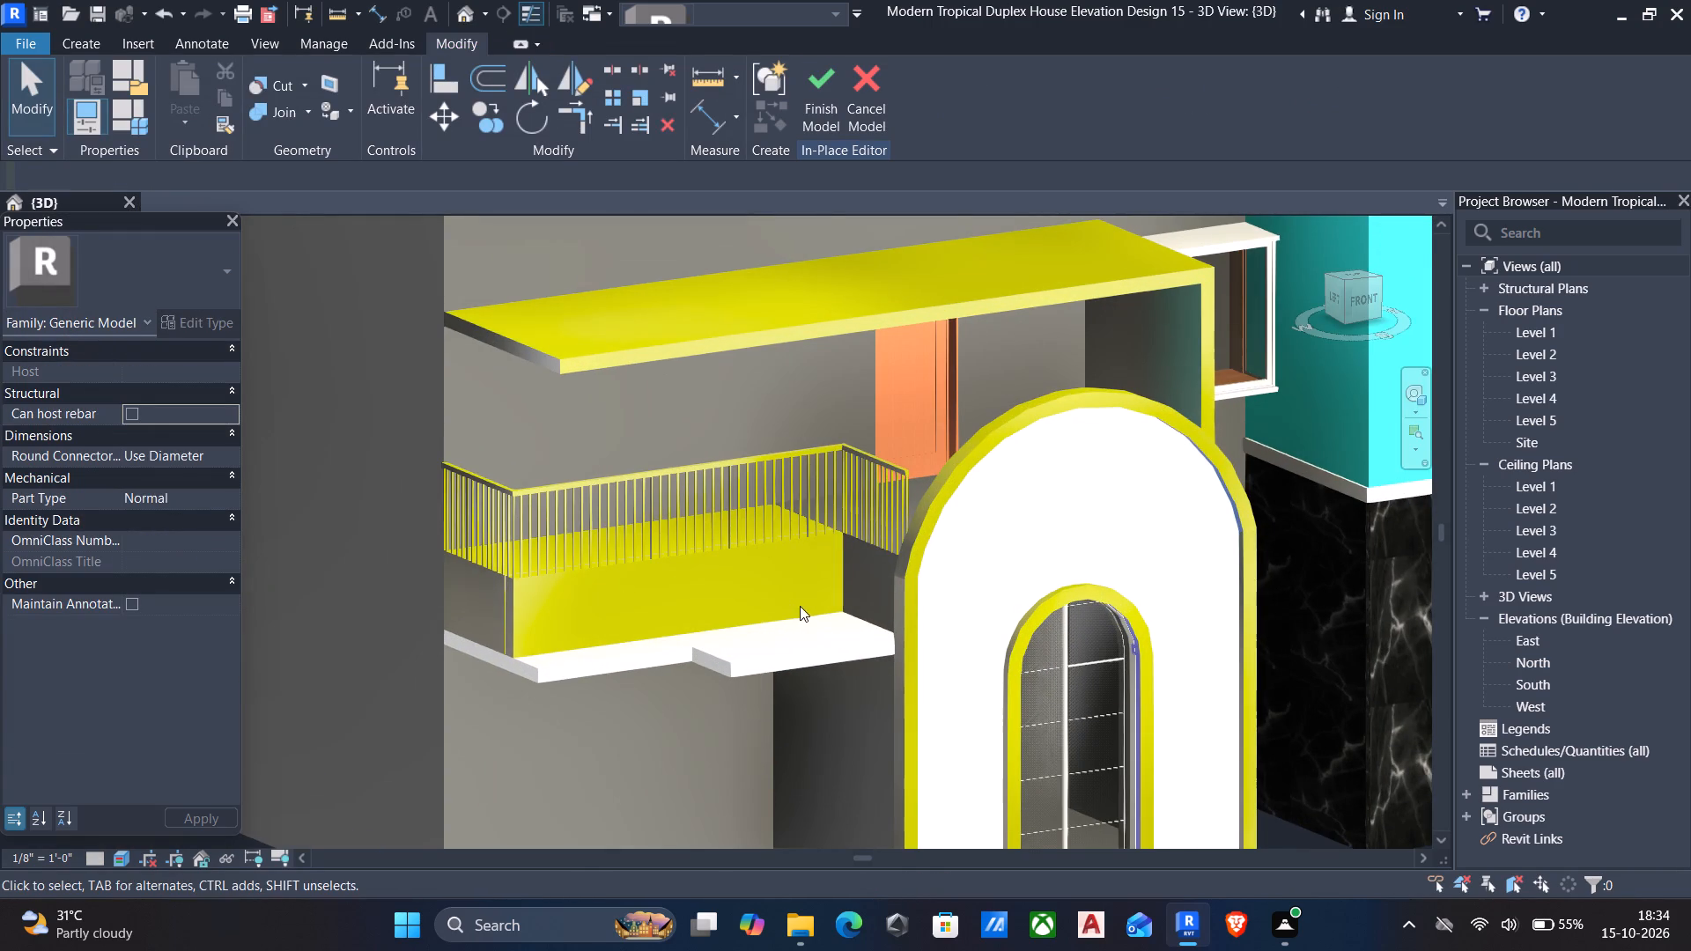
{"action": "scroll", "coordinate": [800, 606], "scroll_direction": "down", "scroll_amount": 1}
{"action": "left_click", "coordinate": [784, 410]}
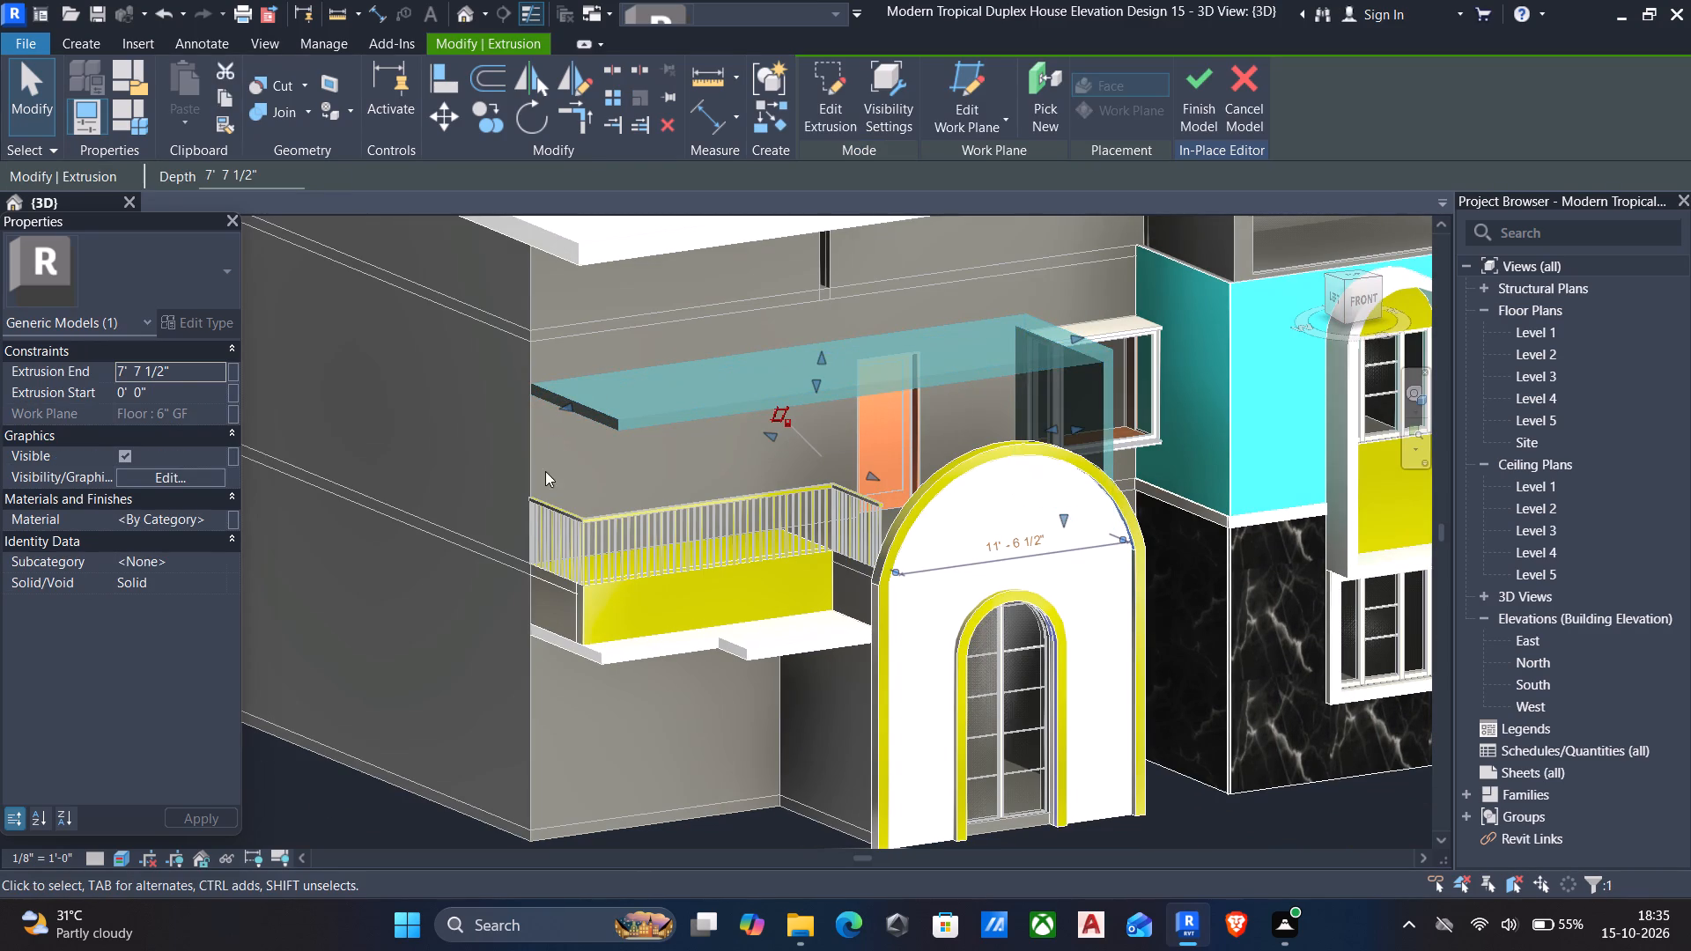
{"action": "left_click", "coordinate": [221, 515]}
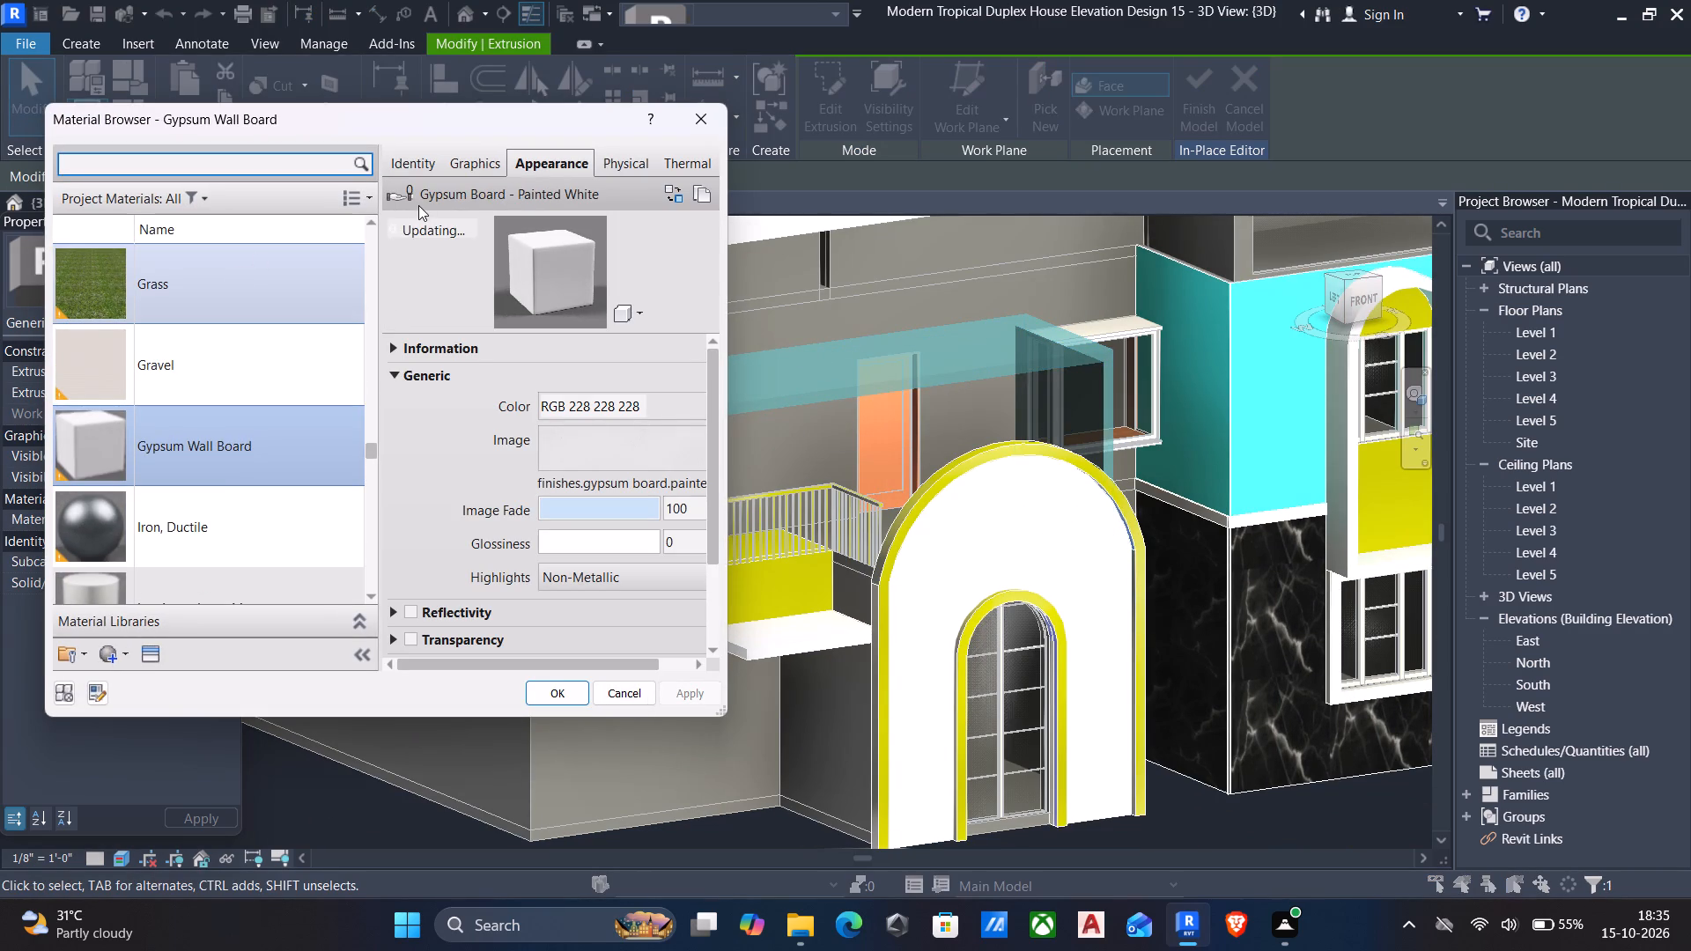
{"action": "left_click", "coordinate": [109, 648]}
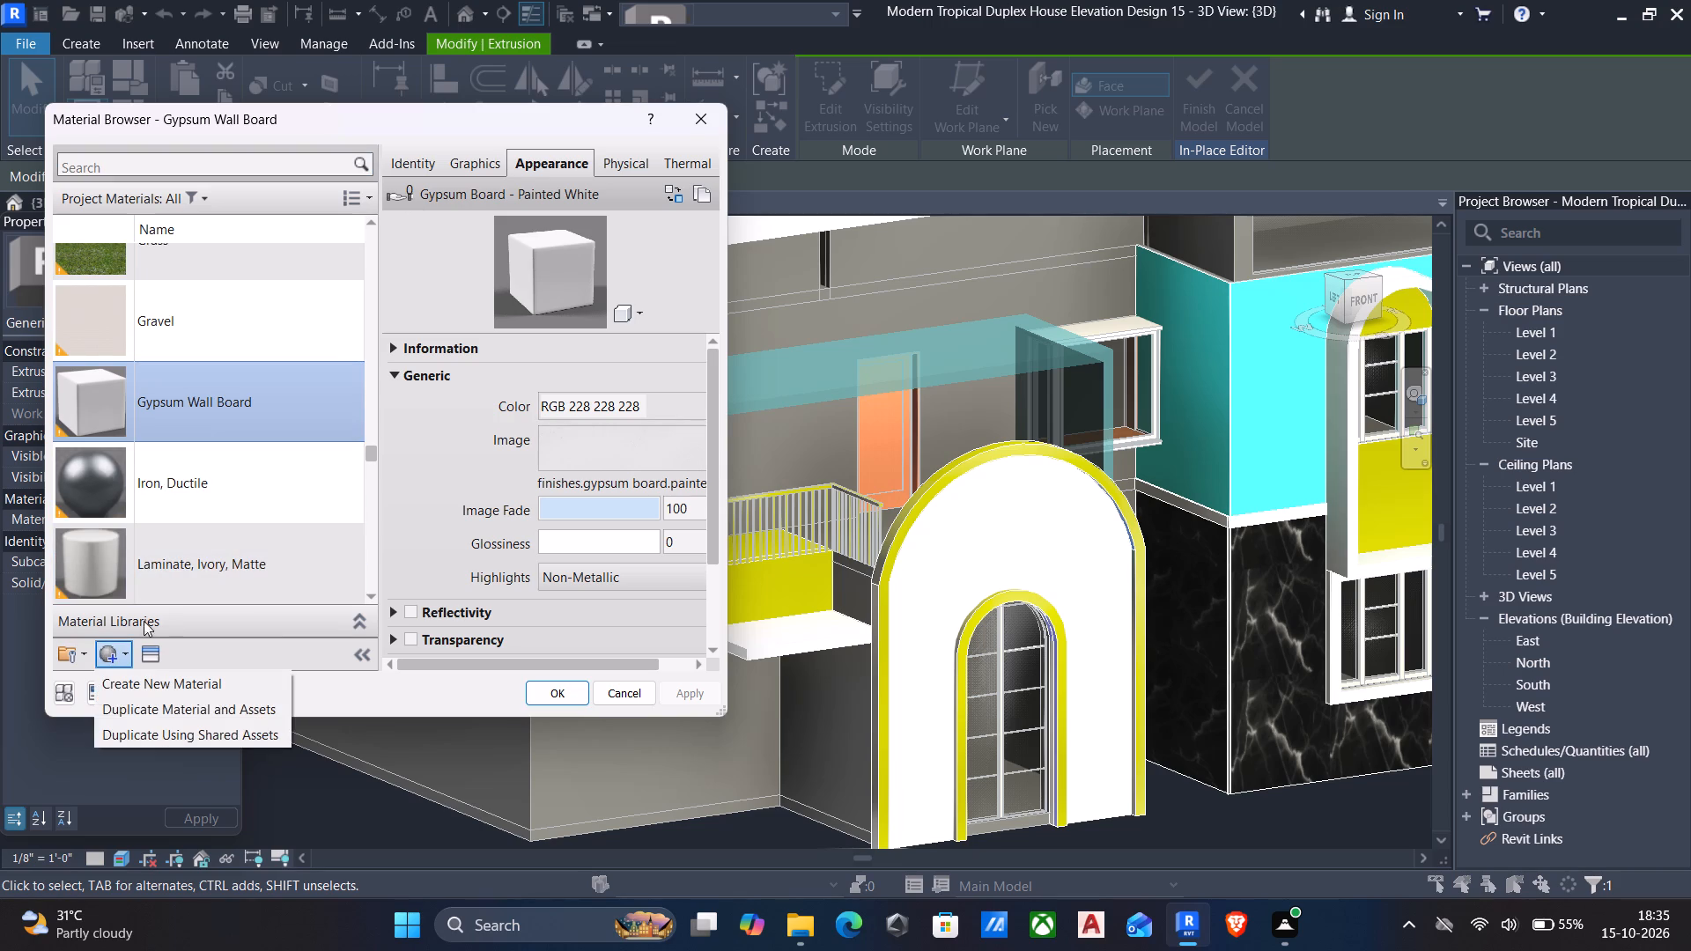
{"action": "left_click", "coordinate": [195, 690]}
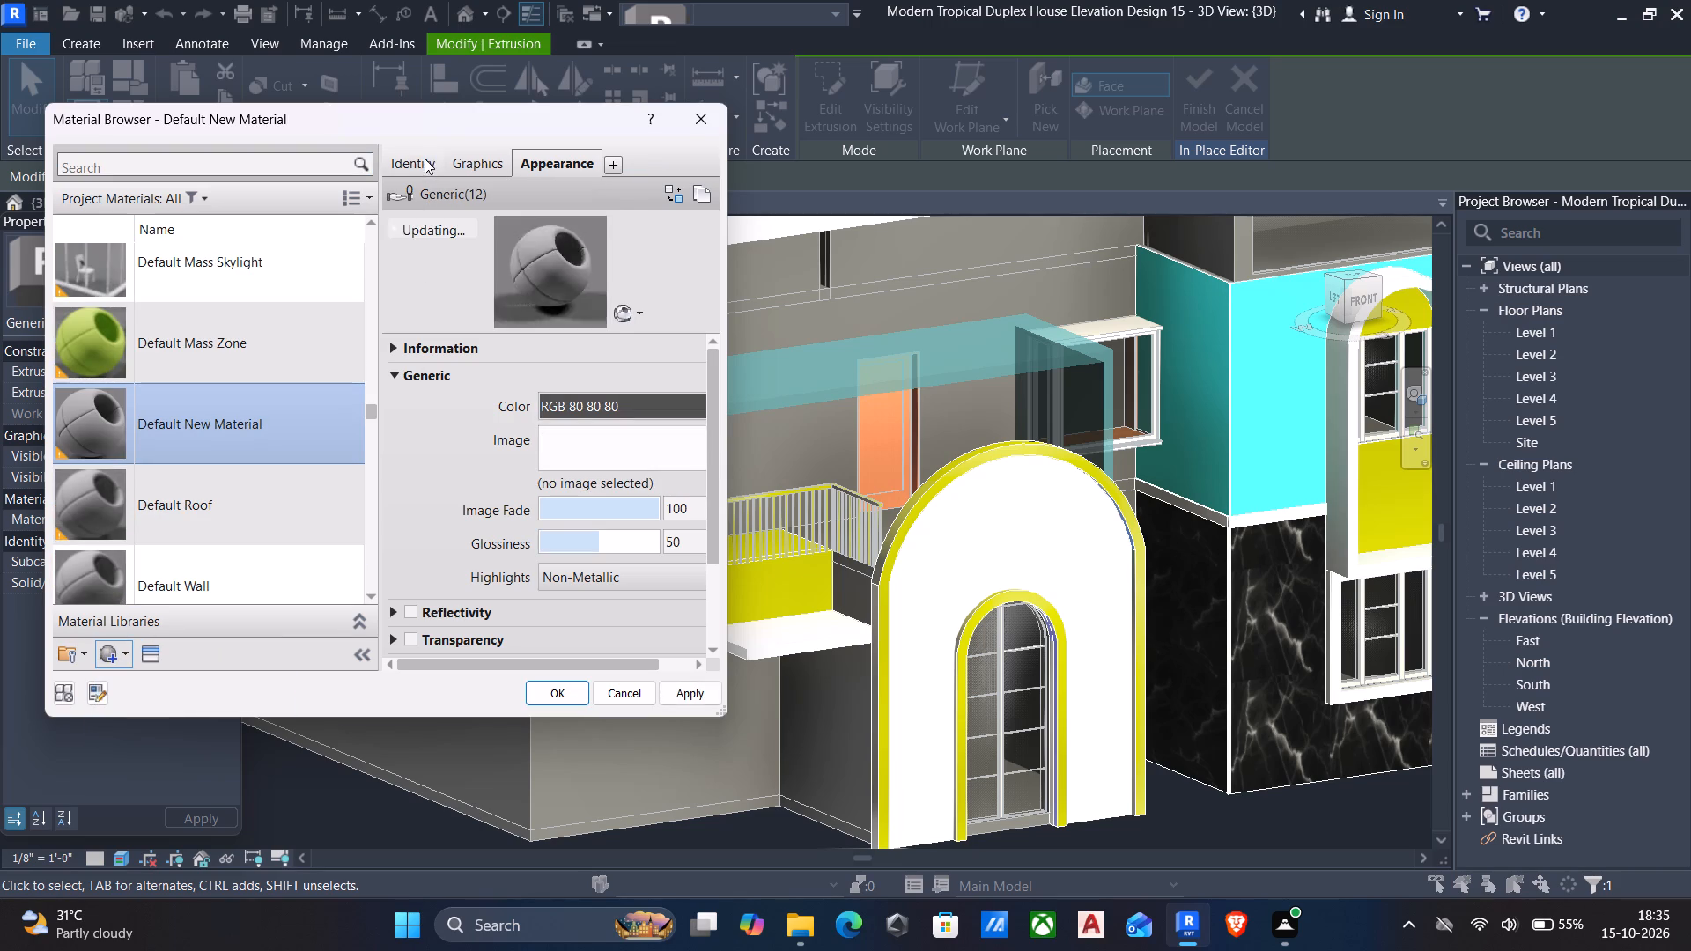
{"action": "left_click", "coordinate": [425, 158]}
{"action": "left_click", "coordinate": [683, 194]}
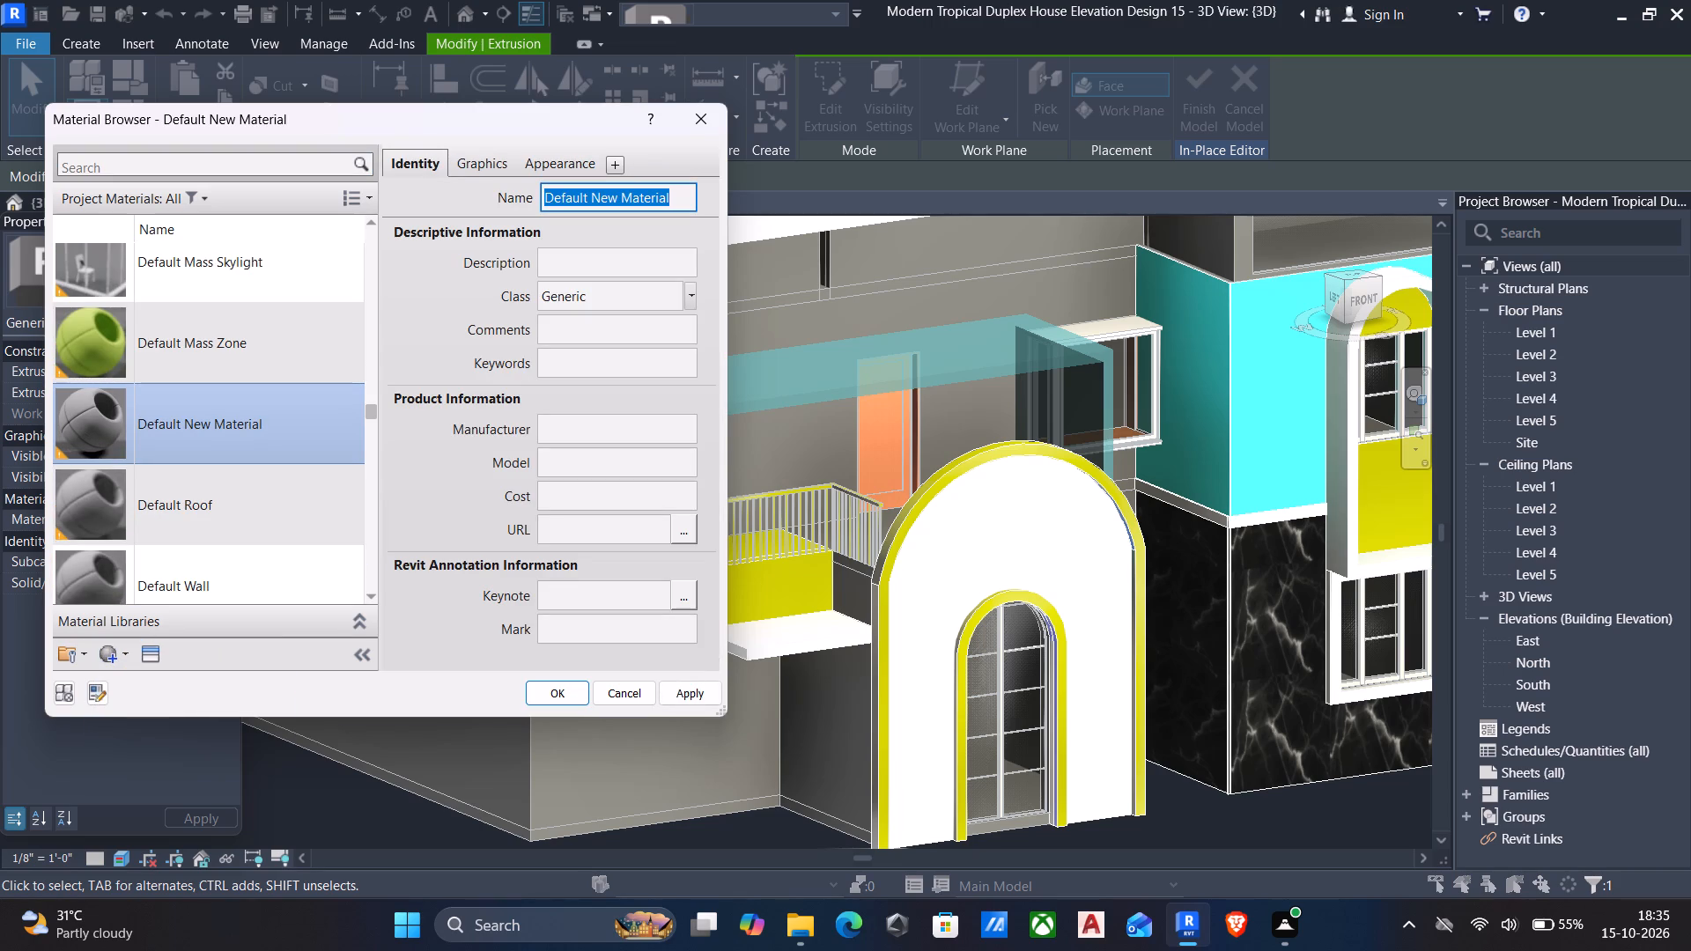
{"action": "key", "text": "a"}
{"action": "key", "text": "s"}
{"action": "key", "text": "h"}
{"action": "key", "text": "space"}
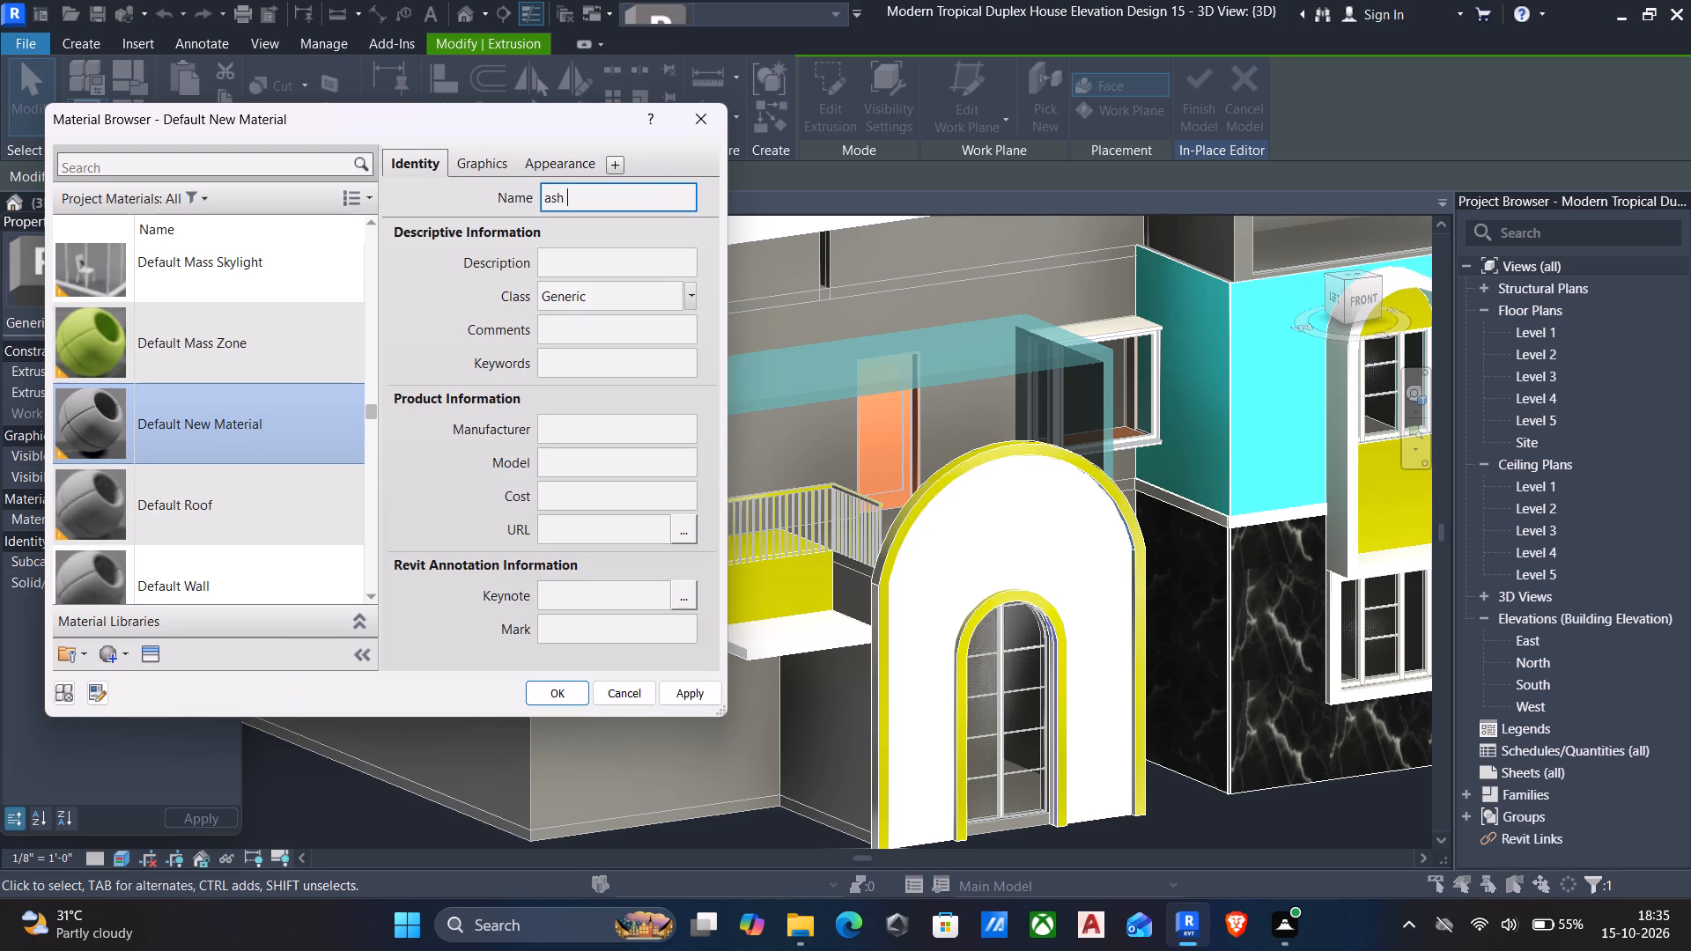
{"action": "key", "text": "c"}
{"action": "key", "text": "o"}
{"action": "key", "text": "l"}
{"action": "type", "text": "ou"}
{"action": "key", "text": "r"}
{"action": "left_click", "coordinate": [692, 704]}
Use the image ash colour.jpeg for the ash colour material's appearance and assign the material to the canopy extrusion.
{"action": "left_click", "coordinate": [573, 162]}
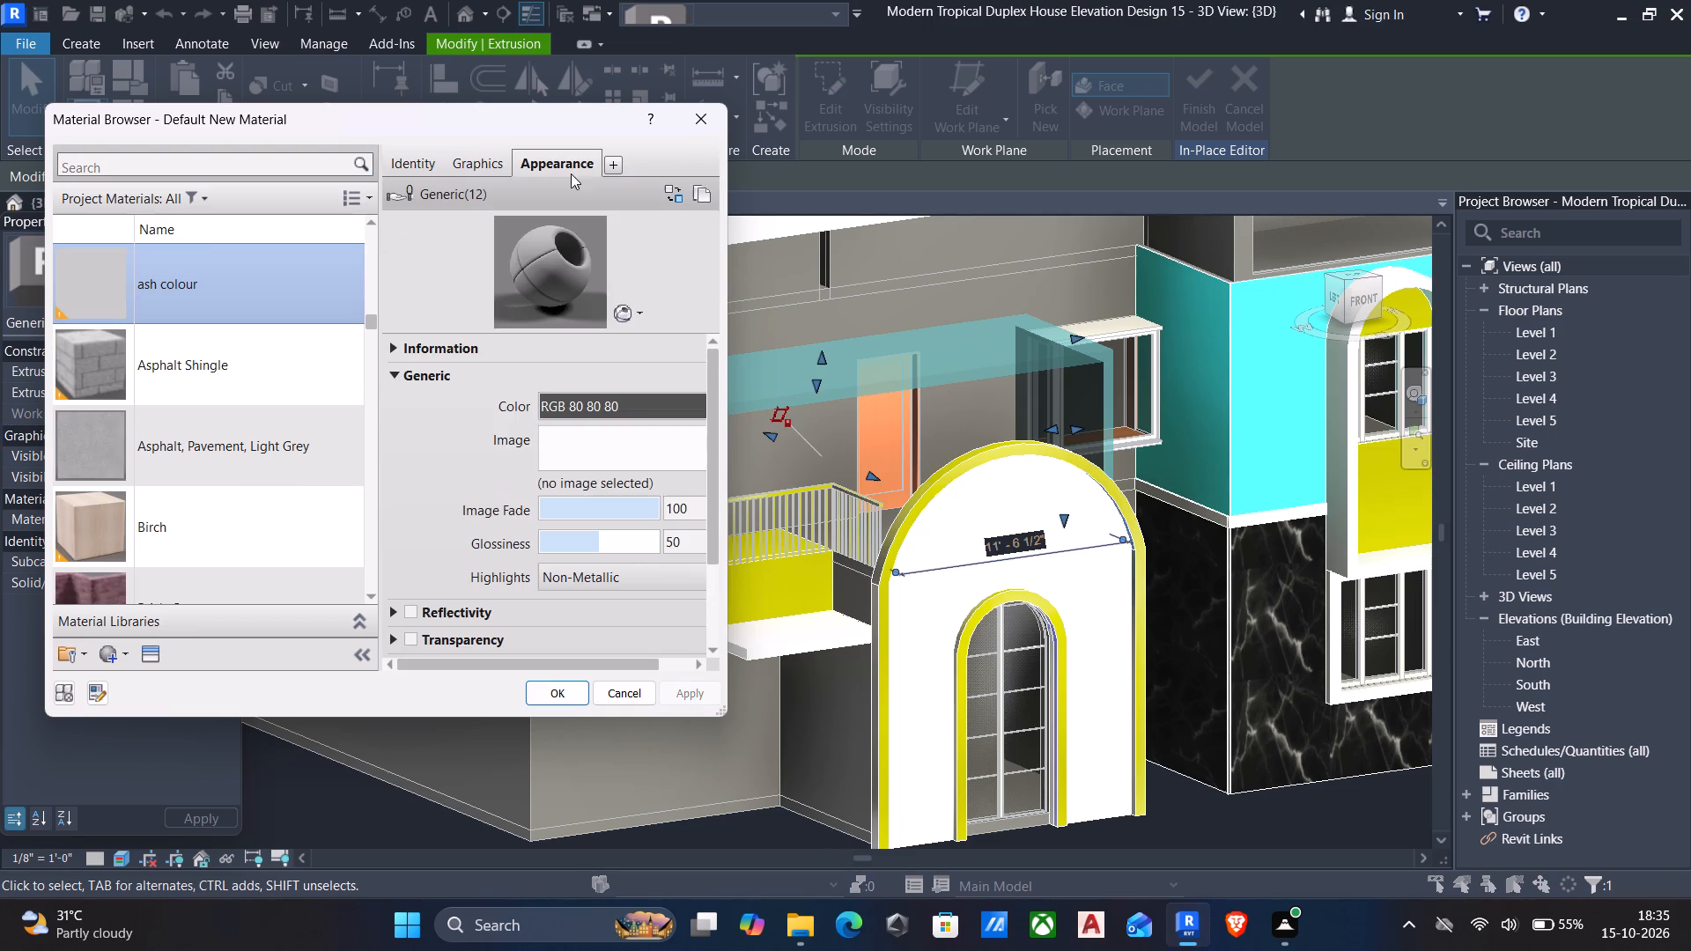
{"action": "left_click", "coordinate": [660, 449]}
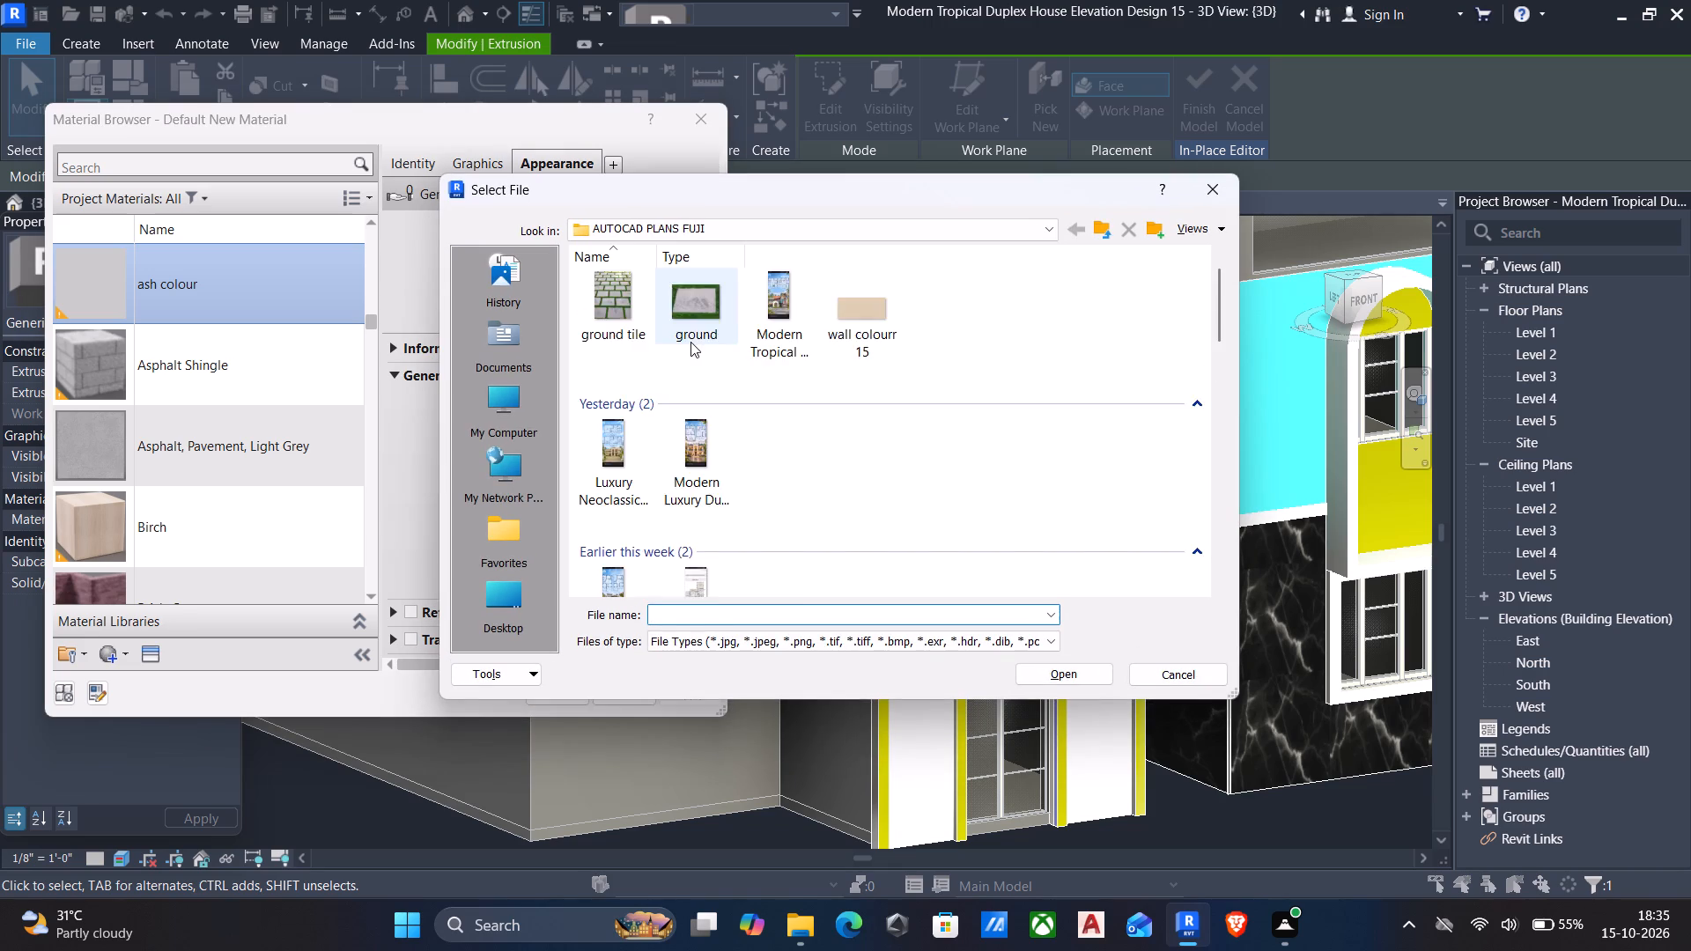
{"action": "scroll", "coordinate": [690, 342], "scroll_direction": "down", "scroll_amount": 4}
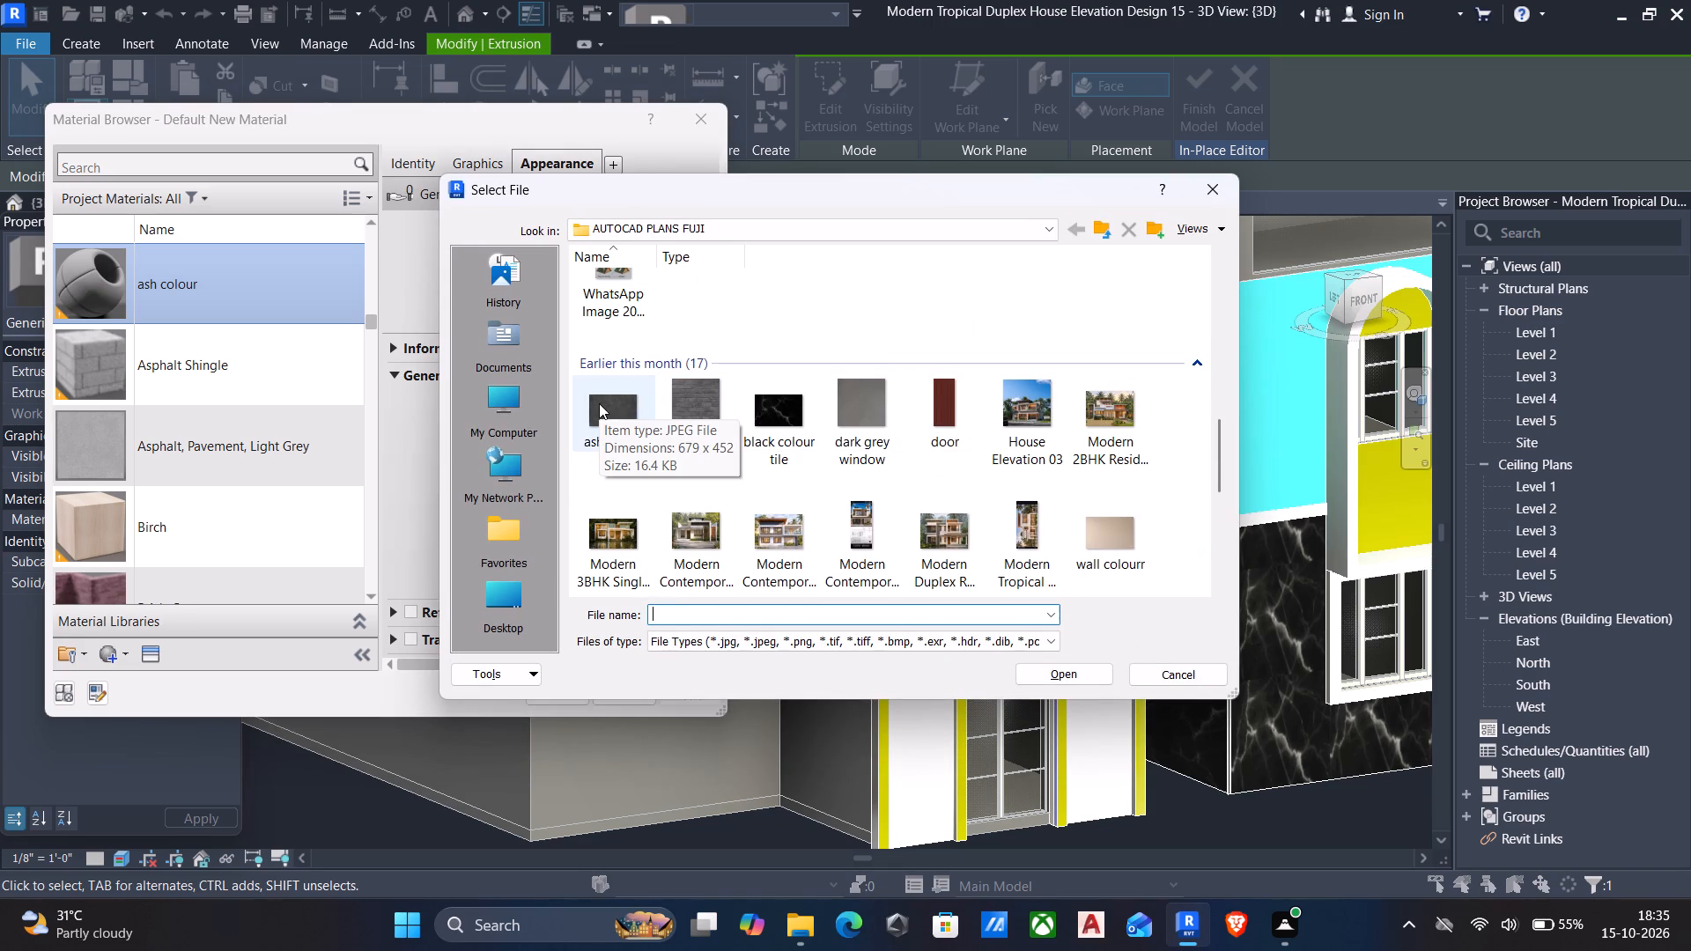
{"action": "left_click", "coordinate": [616, 405]}
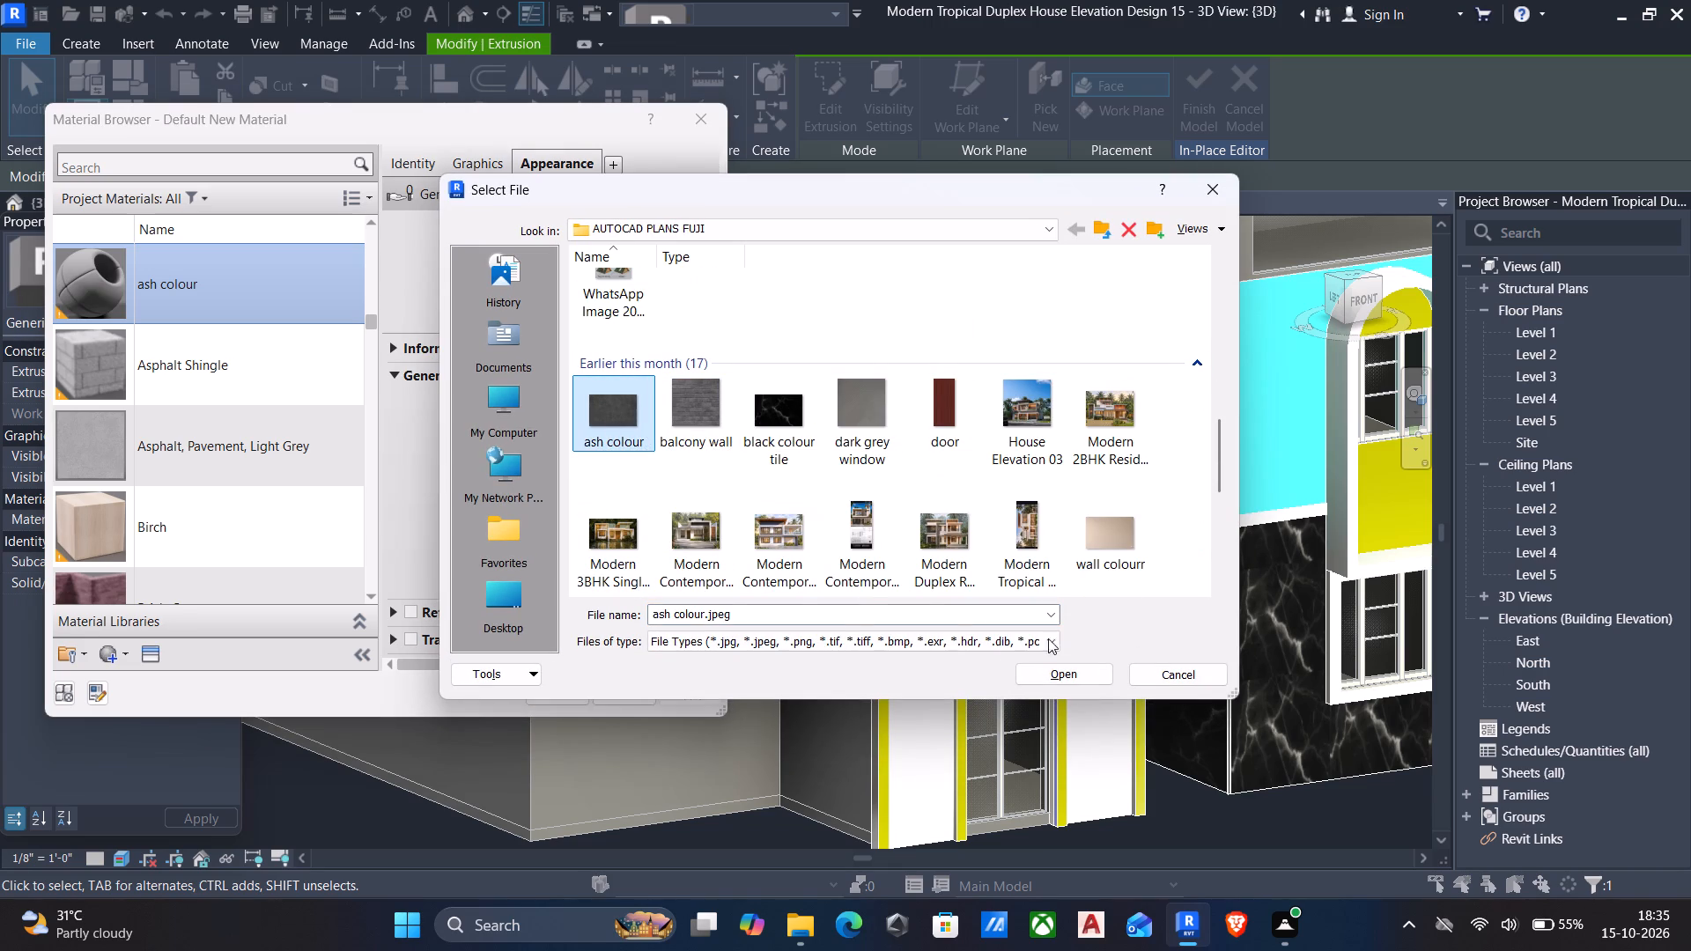
{"action": "left_click", "coordinate": [1067, 675]}
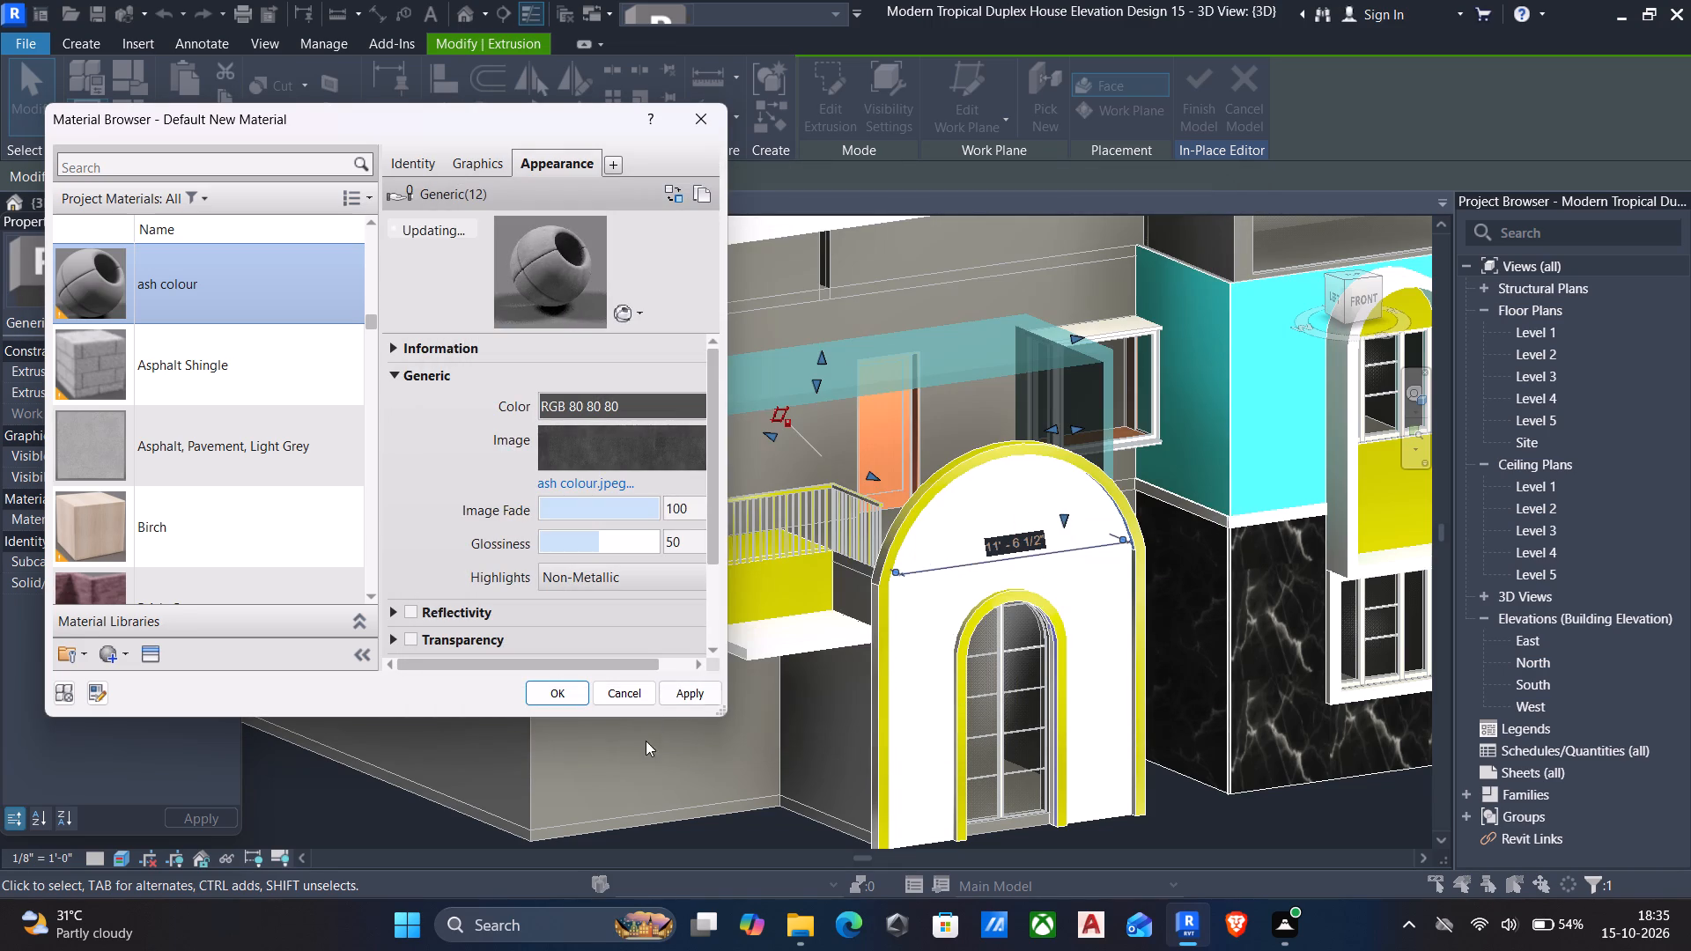
{"action": "left_click", "coordinate": [674, 693]}
{"action": "left_click", "coordinate": [561, 688]}
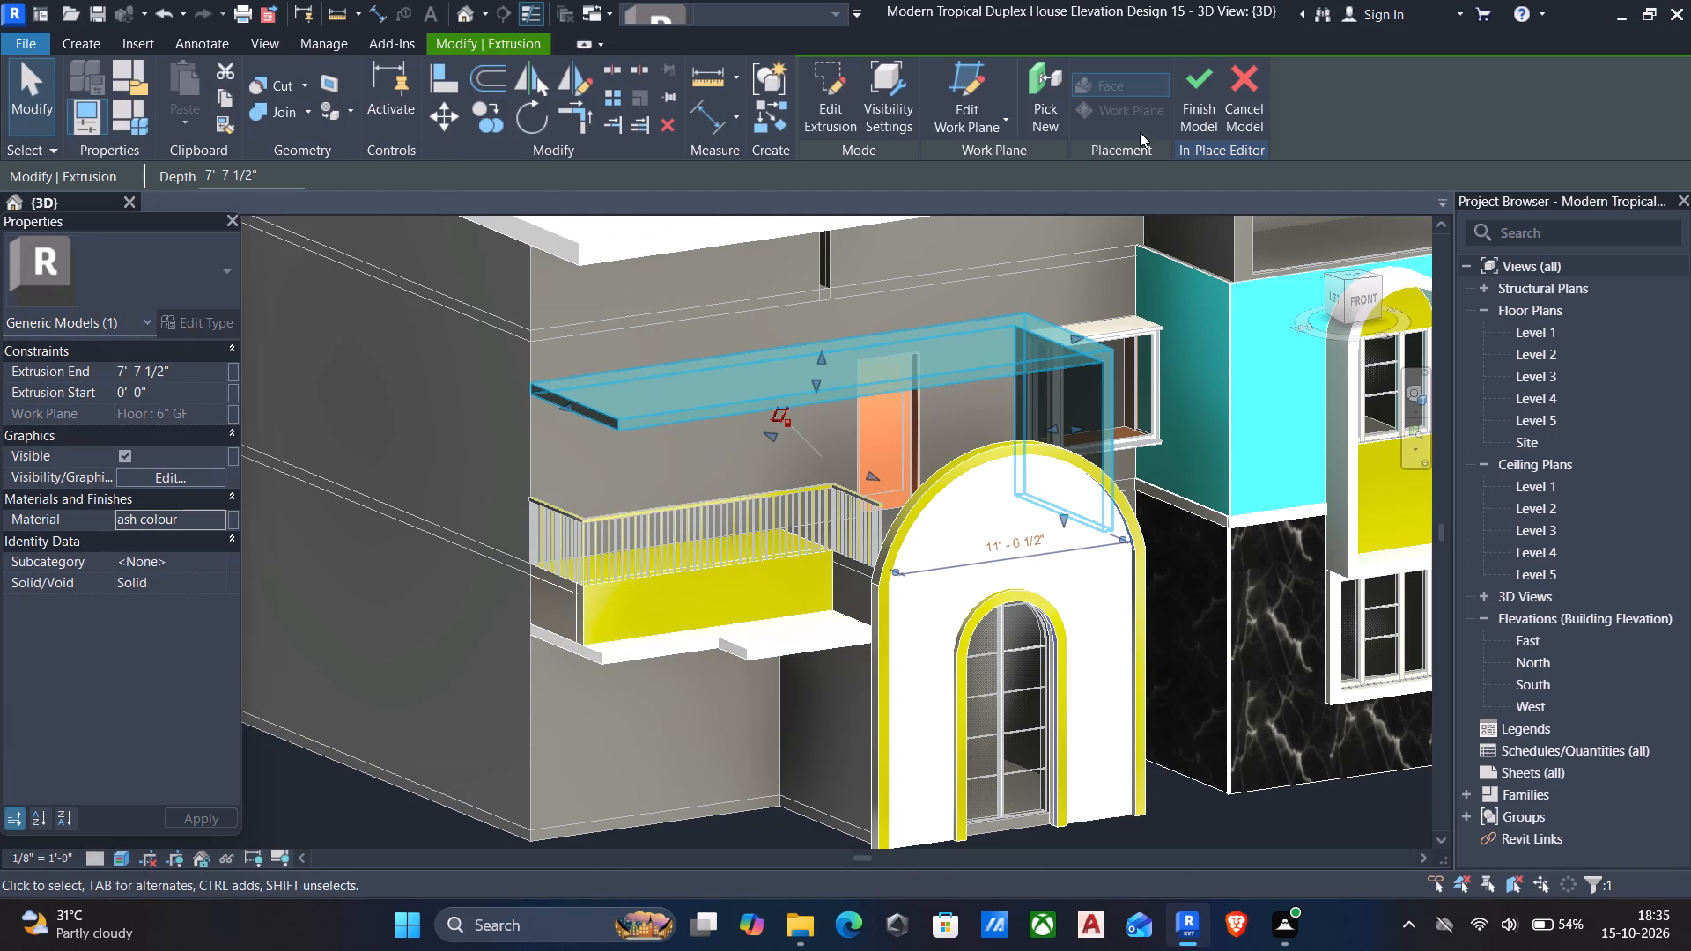
Finish the in-place model edit of the canopy extrusion above the balcony.
{"action": "left_click", "coordinate": [1185, 87]}
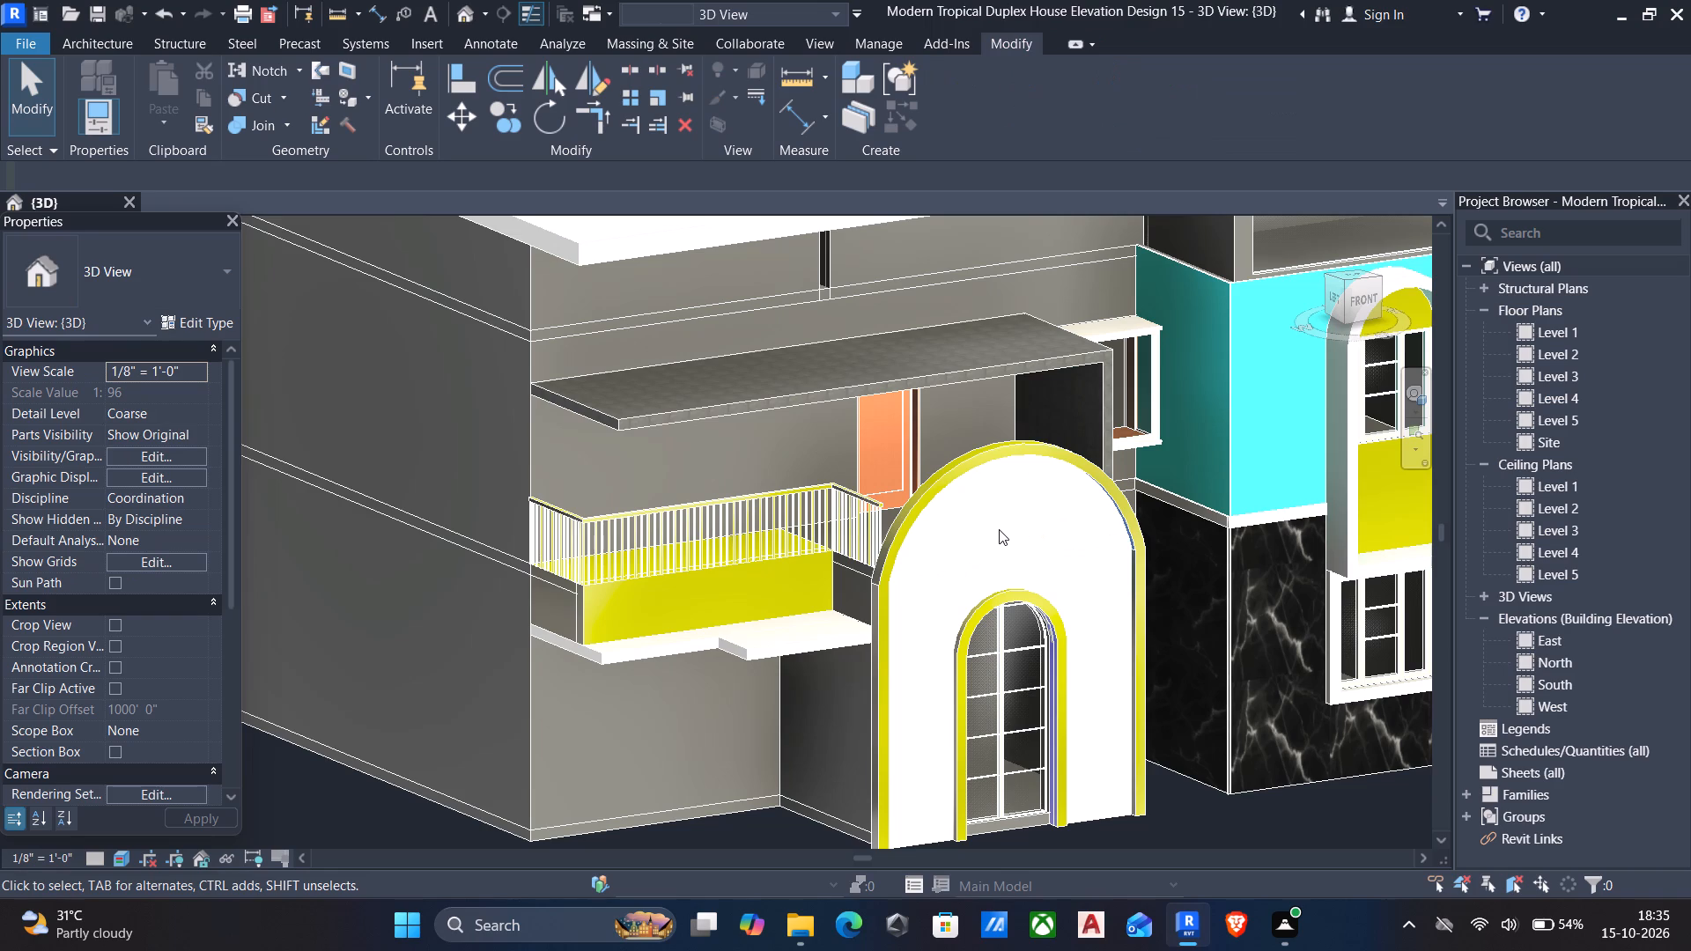
Assign Laminate, Ivory, Matte to the arched trim extrusion around the entrance in the in-place model, and finish the model.
{"action": "scroll", "coordinate": [999, 527], "scroll_direction": "up", "scroll_amount": 4}
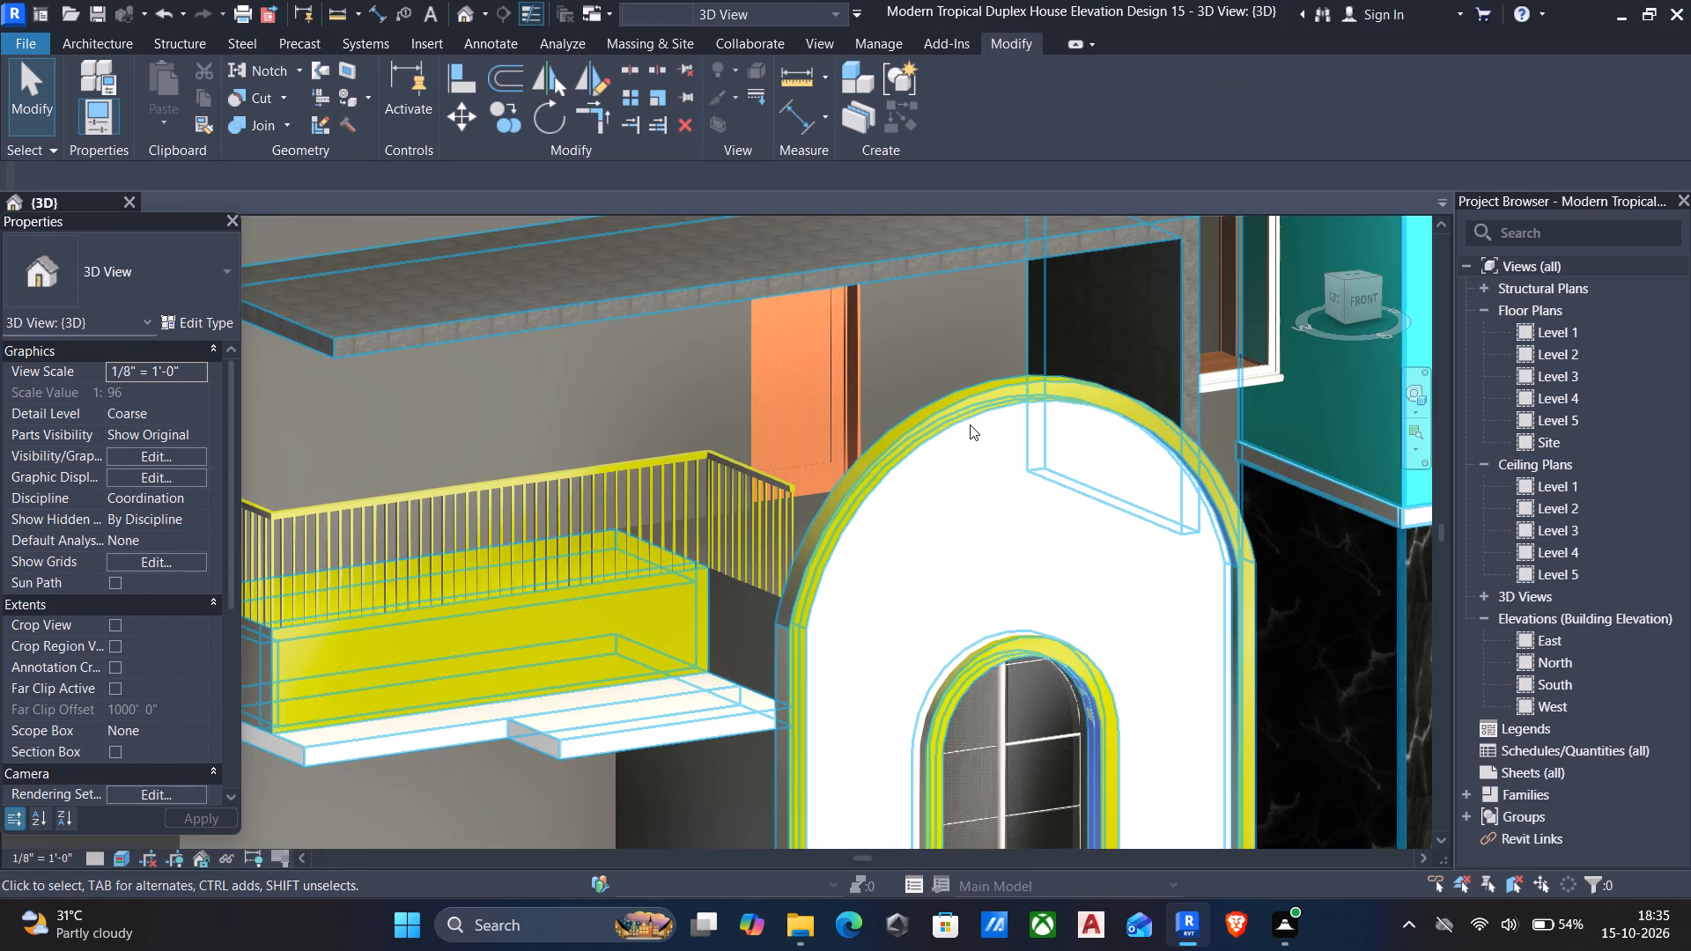
{"action": "left_click", "coordinate": [964, 415]}
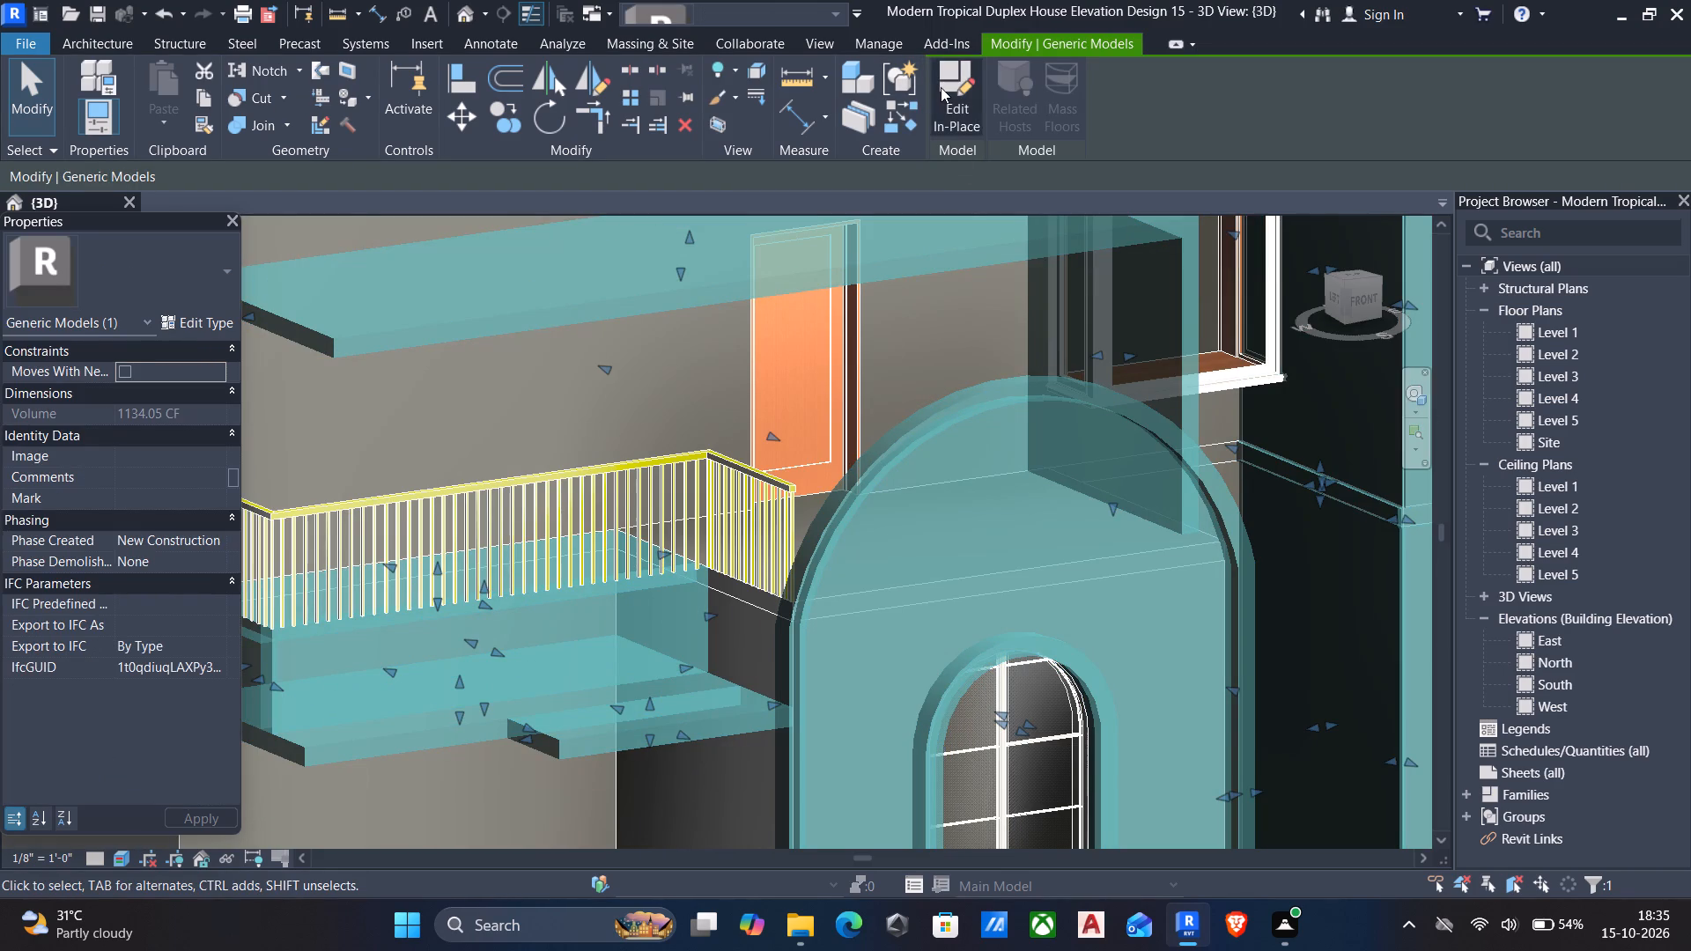
{"action": "left_click", "coordinate": [952, 87]}
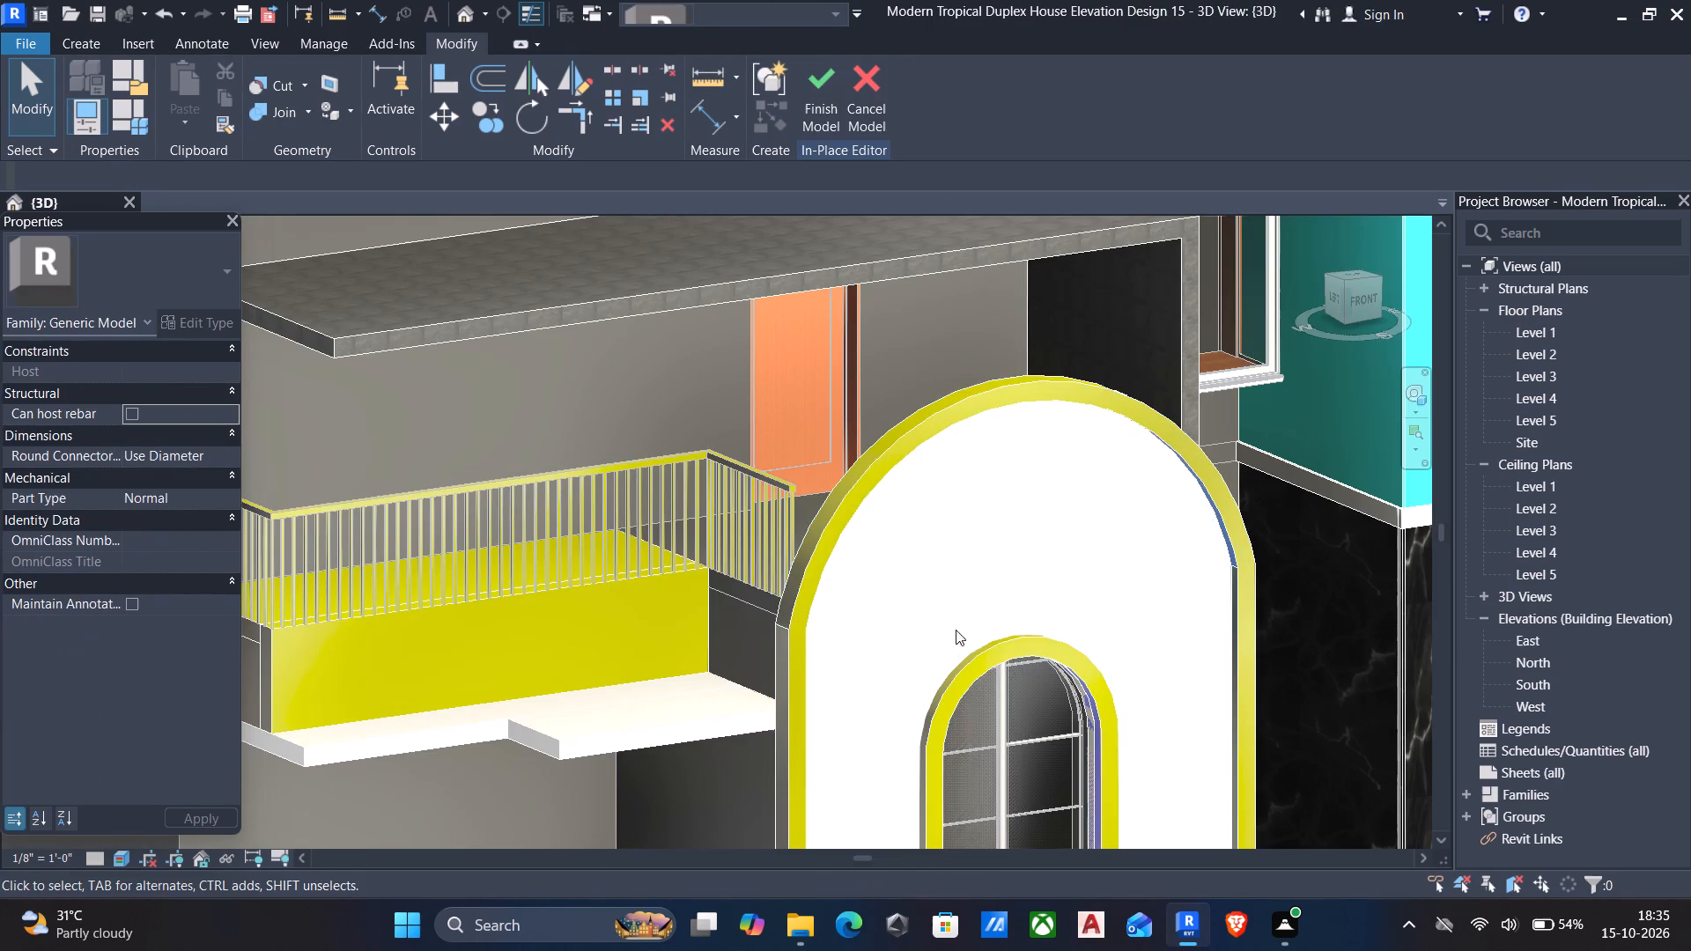
{"action": "left_click", "coordinate": [972, 668]}
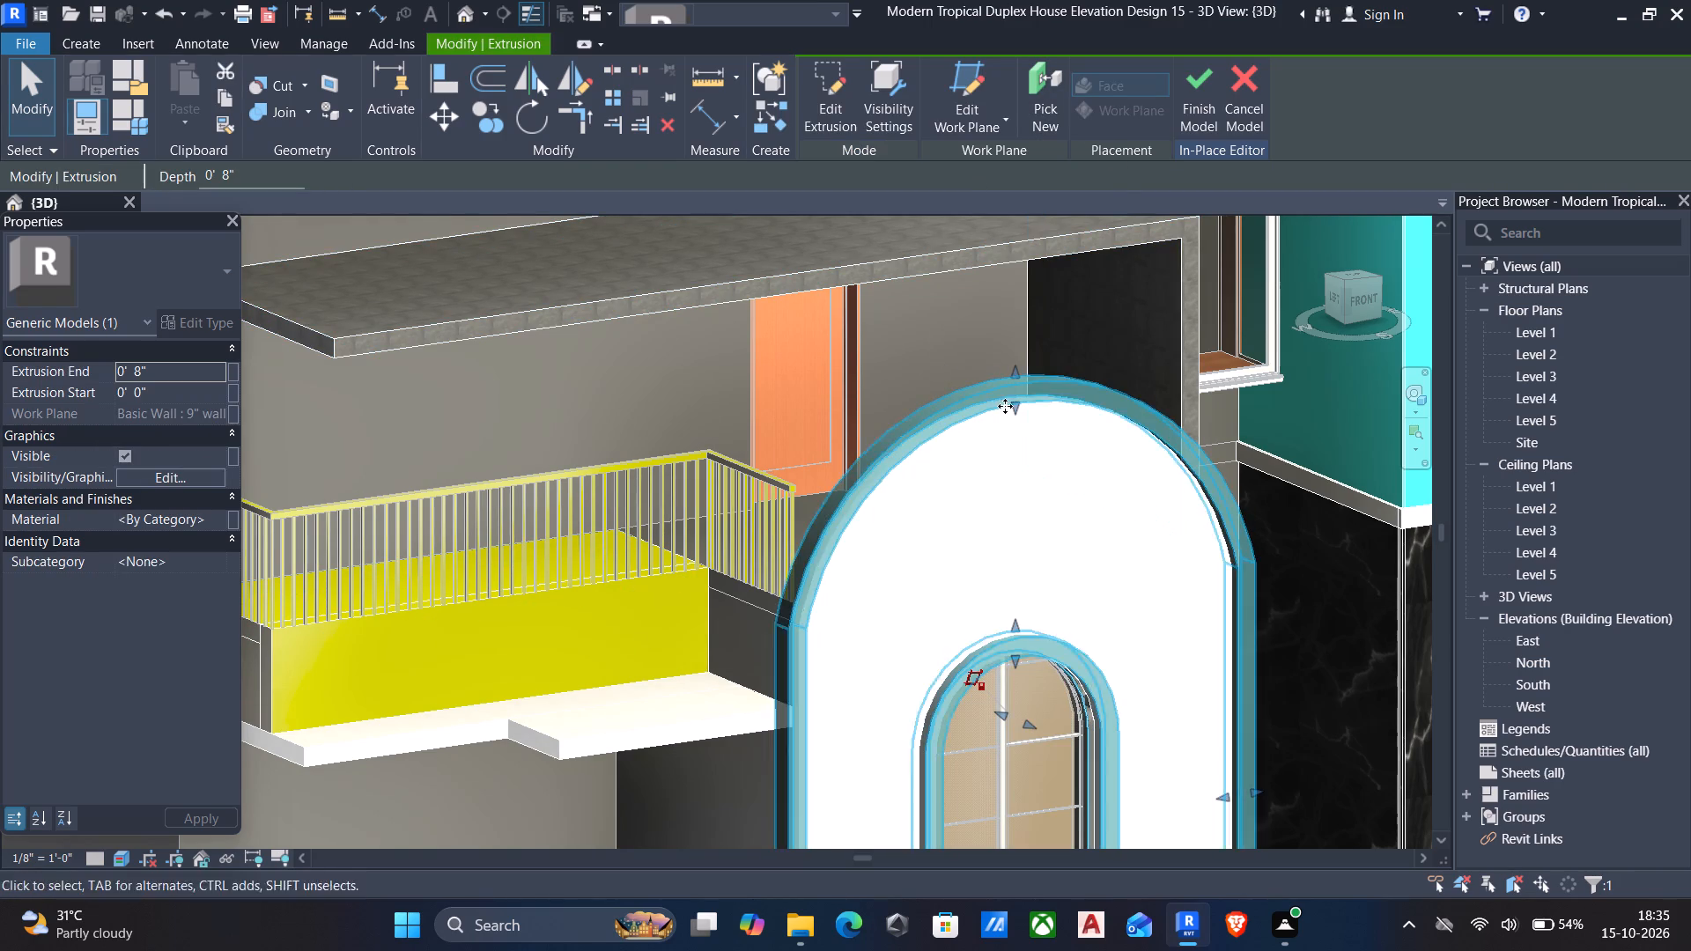
{"action": "scroll", "coordinate": [1012, 382], "scroll_direction": "down", "scroll_amount": 2}
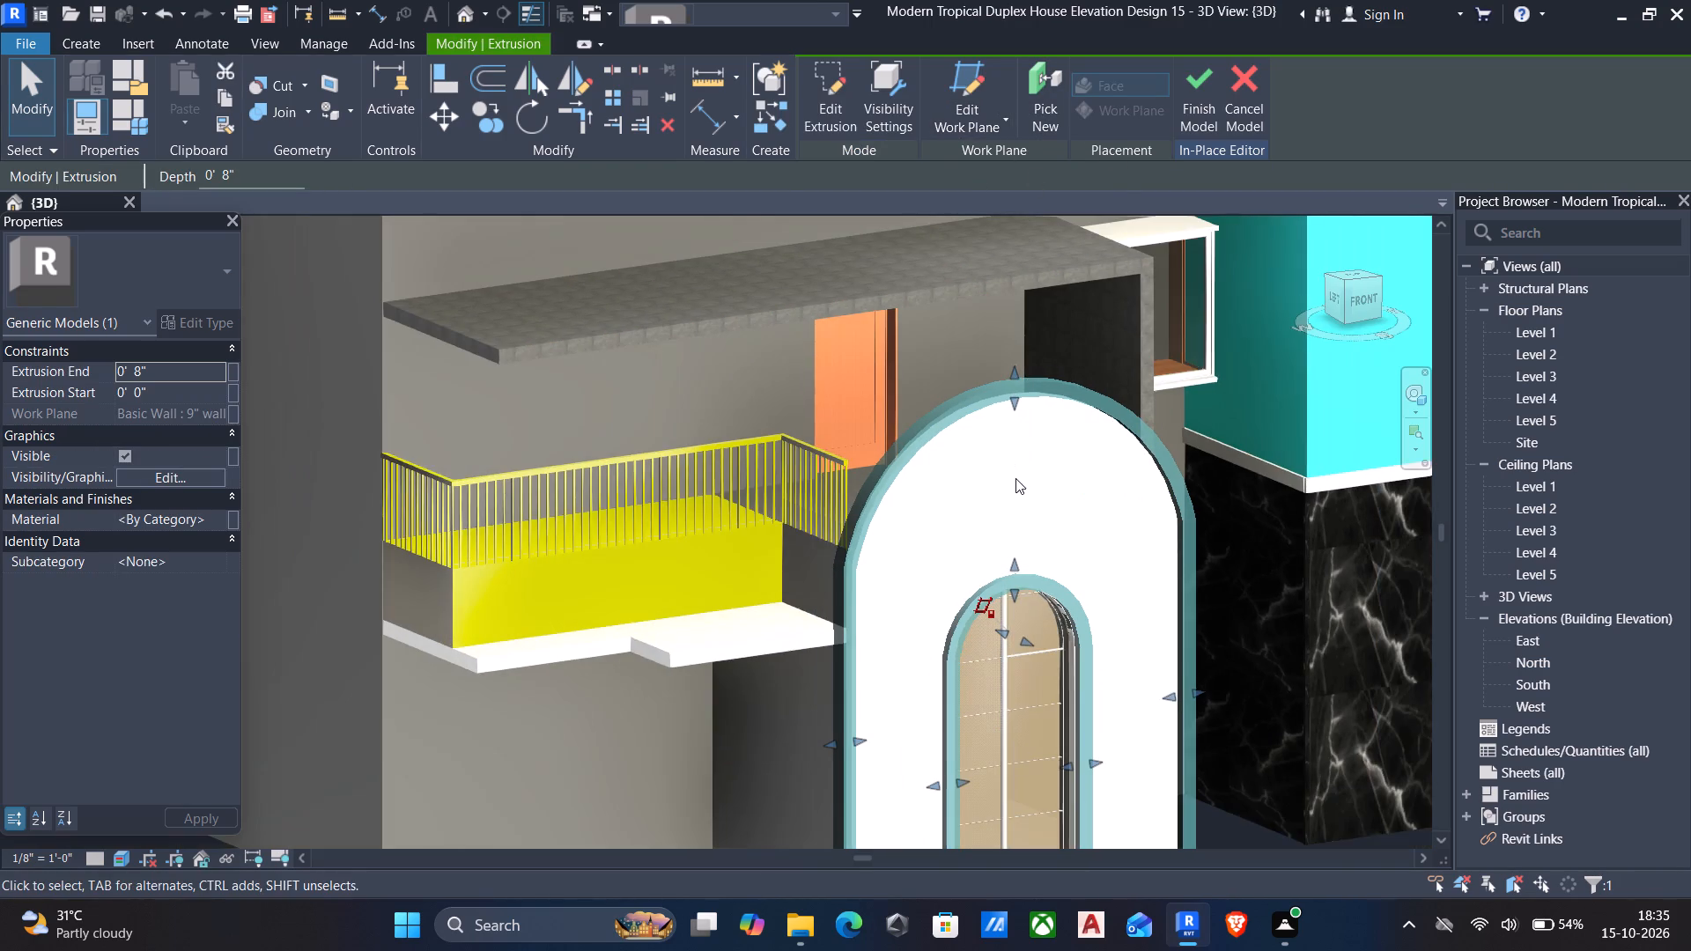
{"action": "middle_click", "coordinate": [1015, 478]}
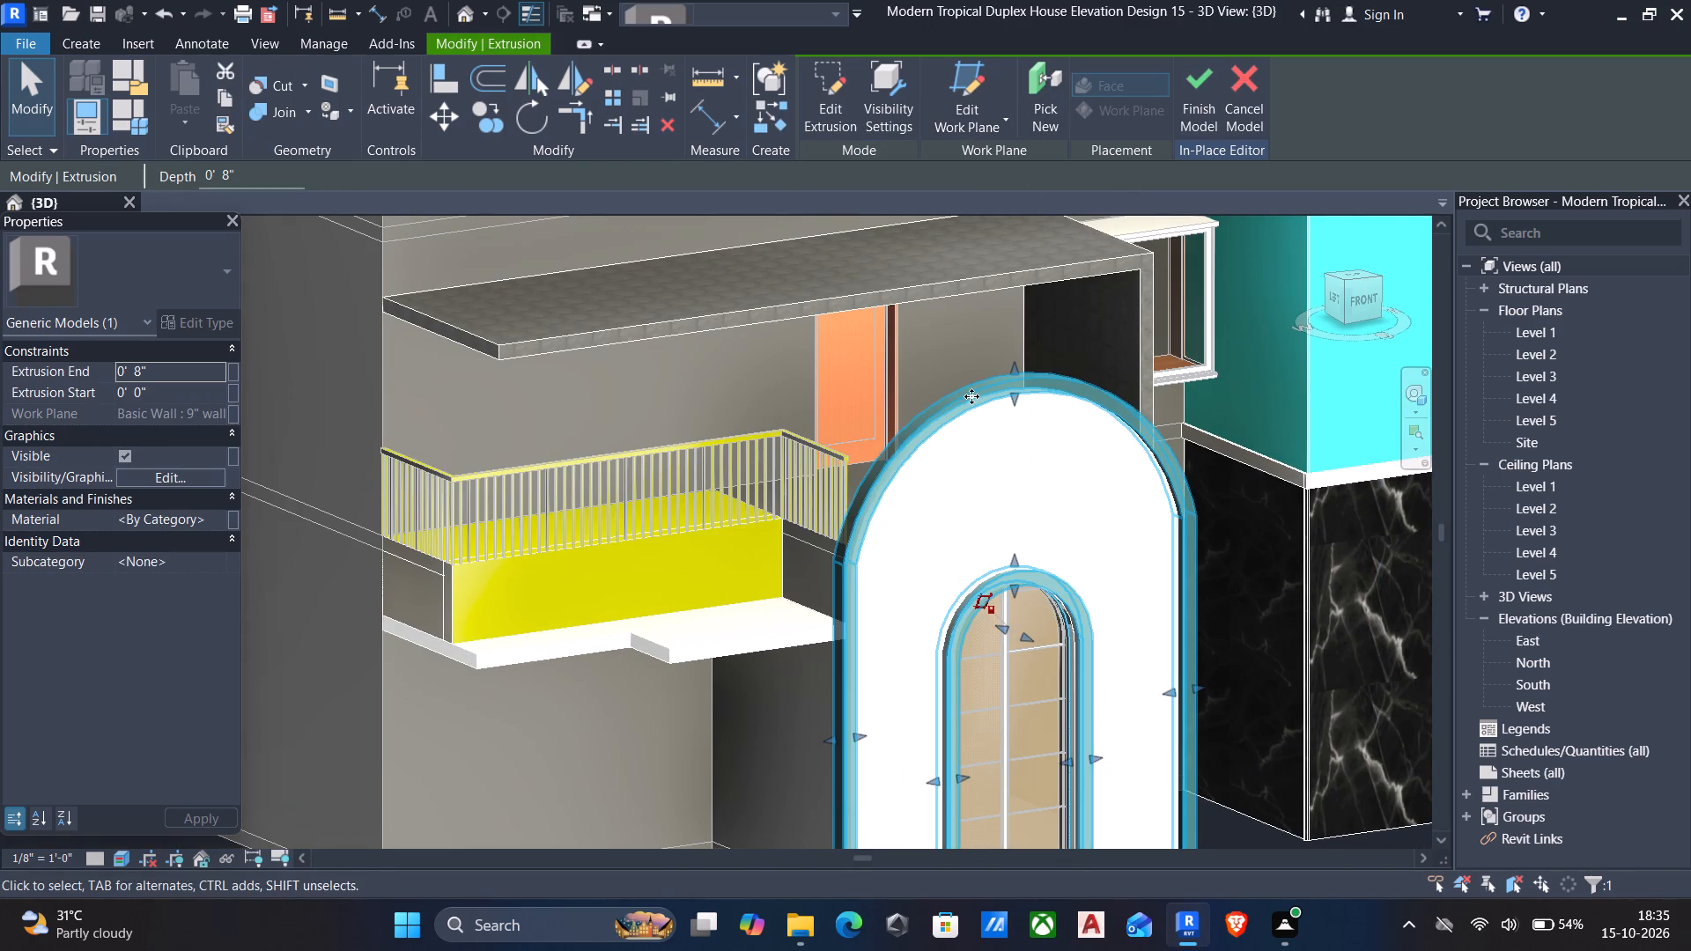
{"action": "left_click", "coordinate": [969, 419], "text": "ctrl"}
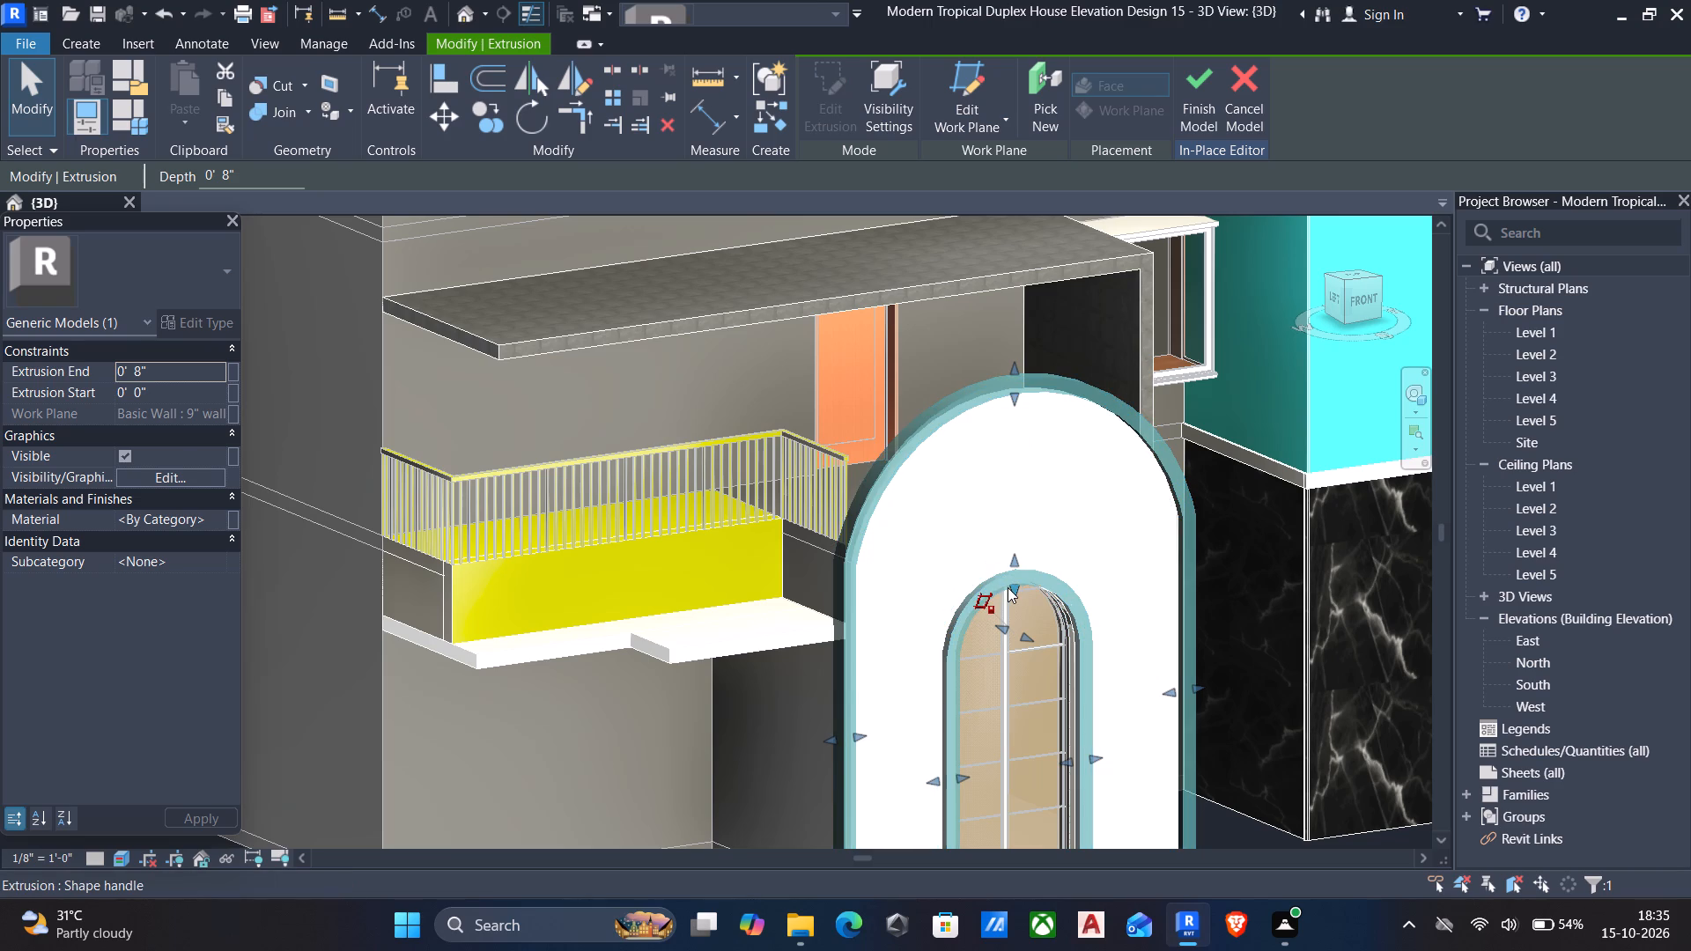
{"action": "key", "text": "Escape"}
{"action": "left_click", "coordinate": [990, 586]}
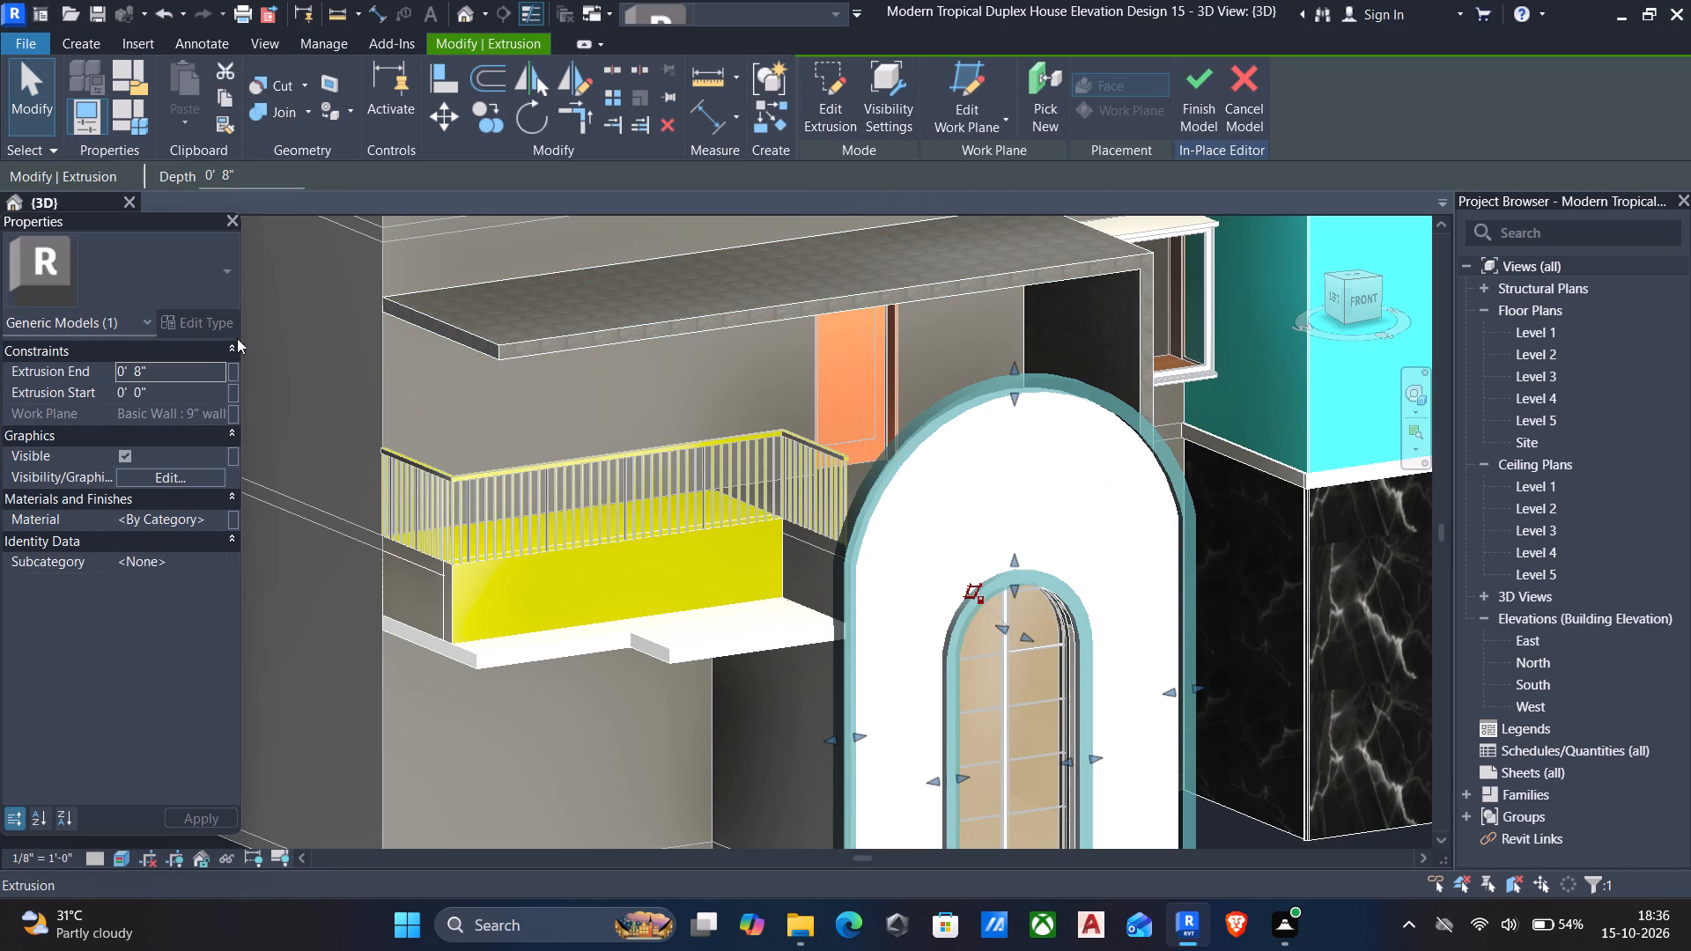
{"action": "left_click", "coordinate": [219, 520]}
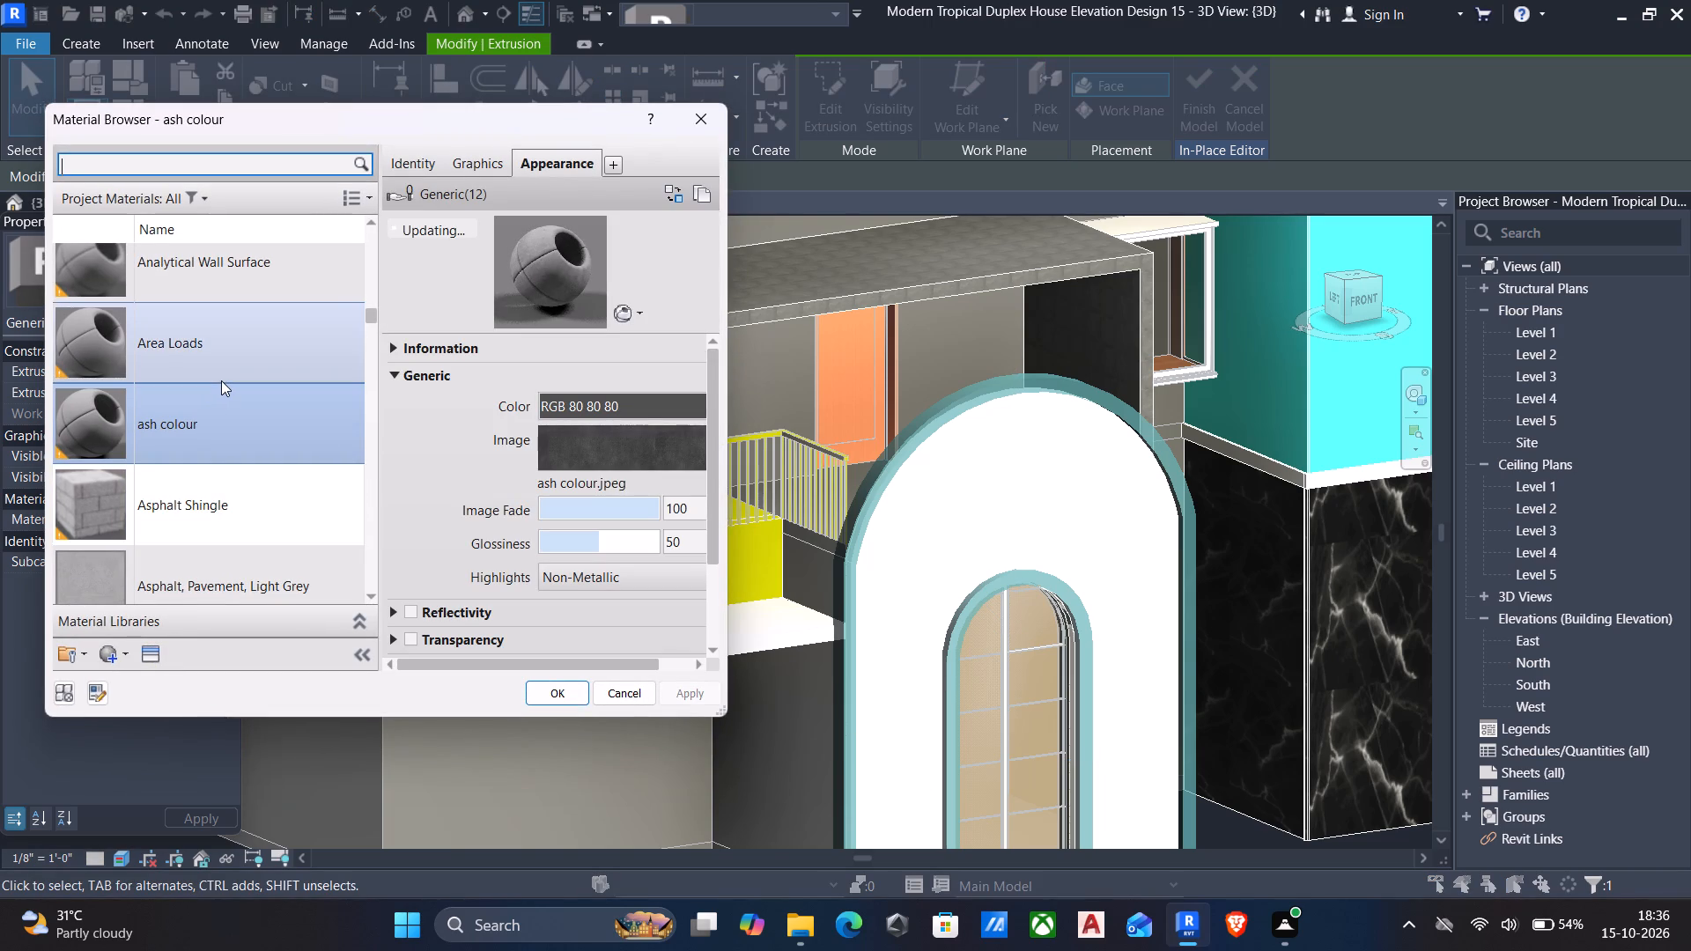
{"action": "scroll", "coordinate": [221, 380], "scroll_direction": "down", "scroll_amount": 2}
{"action": "scroll", "coordinate": [221, 380], "scroll_direction": "up", "scroll_amount": 1}
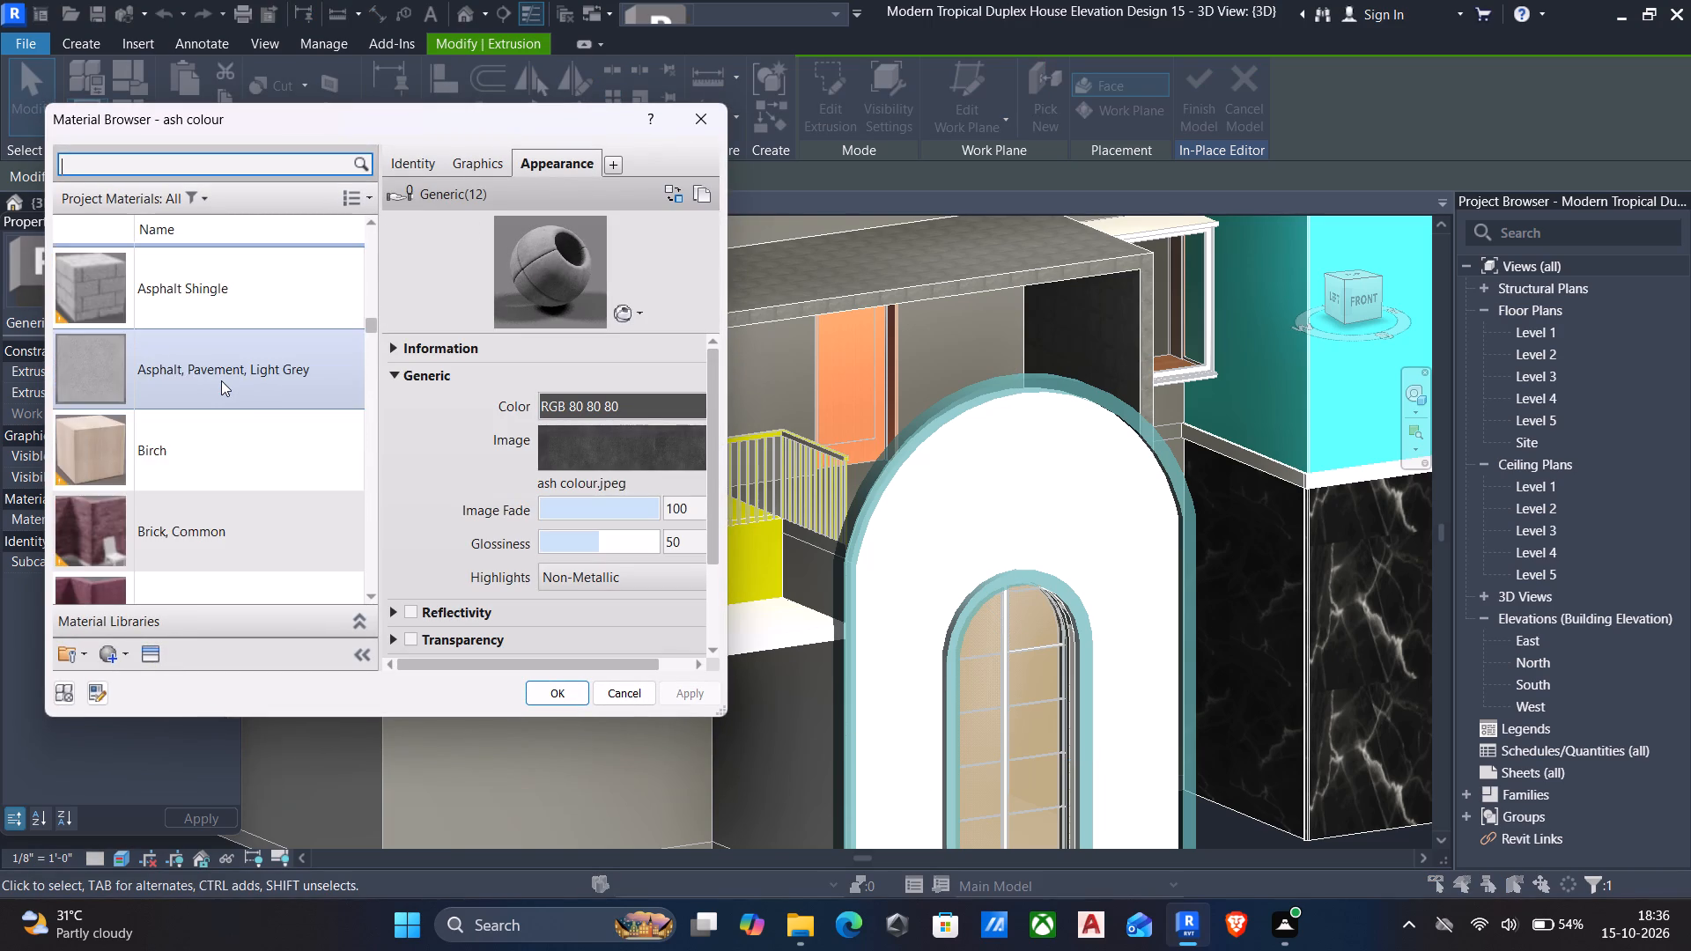
{"action": "scroll", "coordinate": [221, 380], "scroll_direction": "up", "scroll_amount": 20}
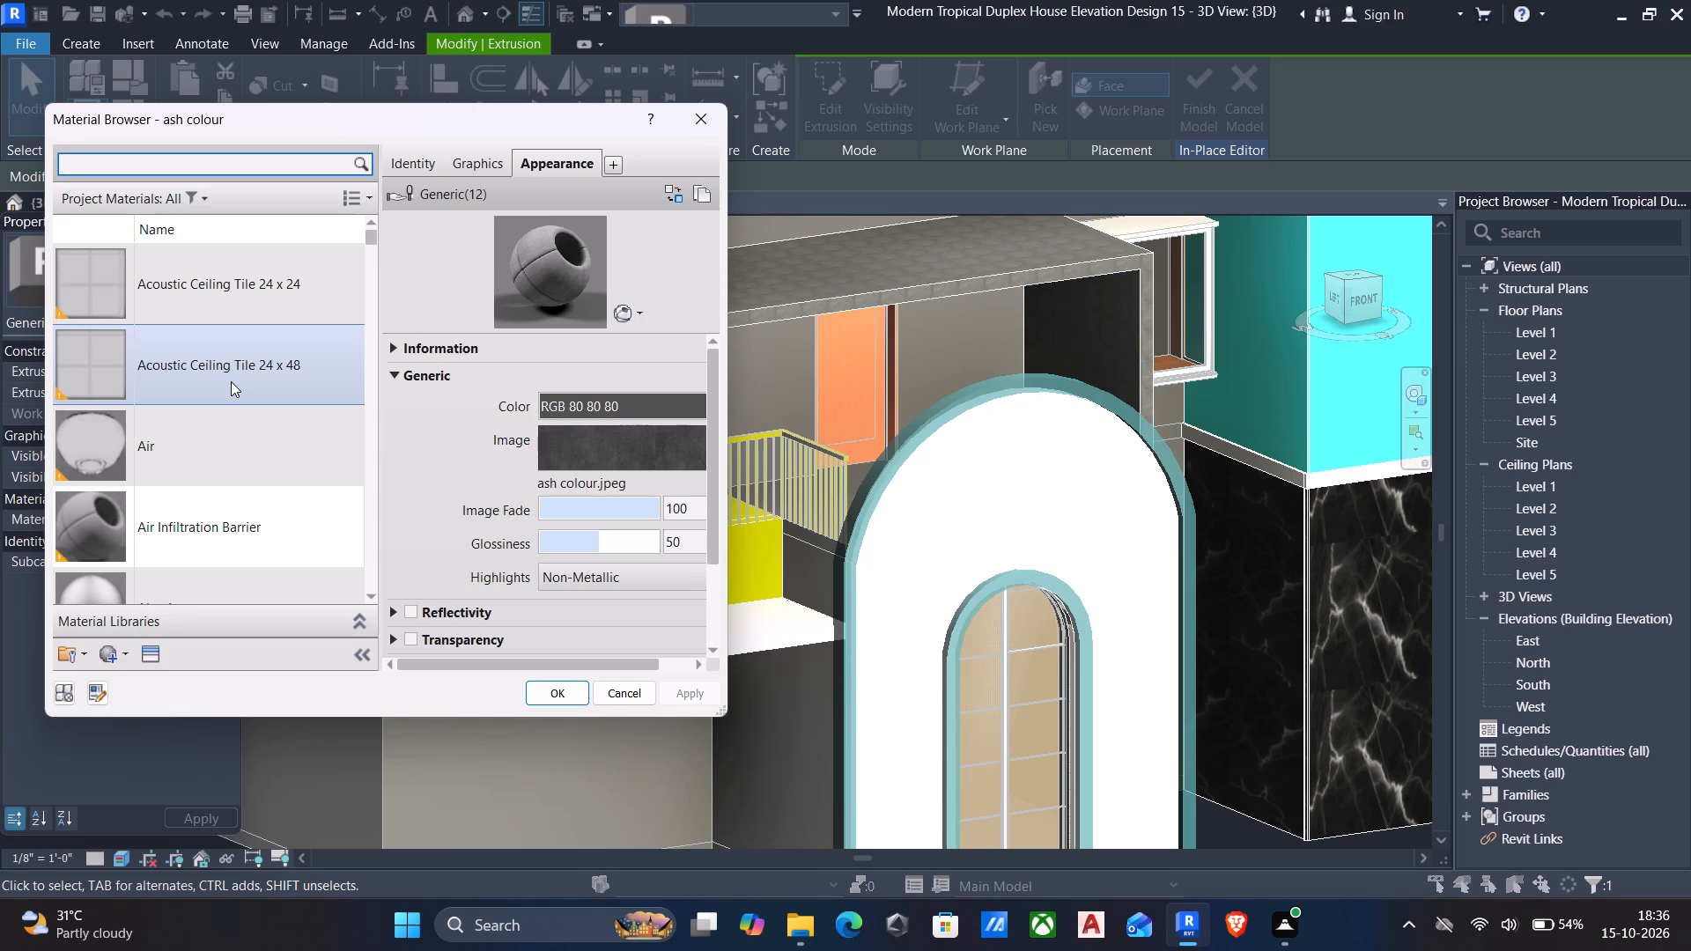
{"action": "scroll", "coordinate": [231, 381], "scroll_direction": "down", "scroll_amount": 7}
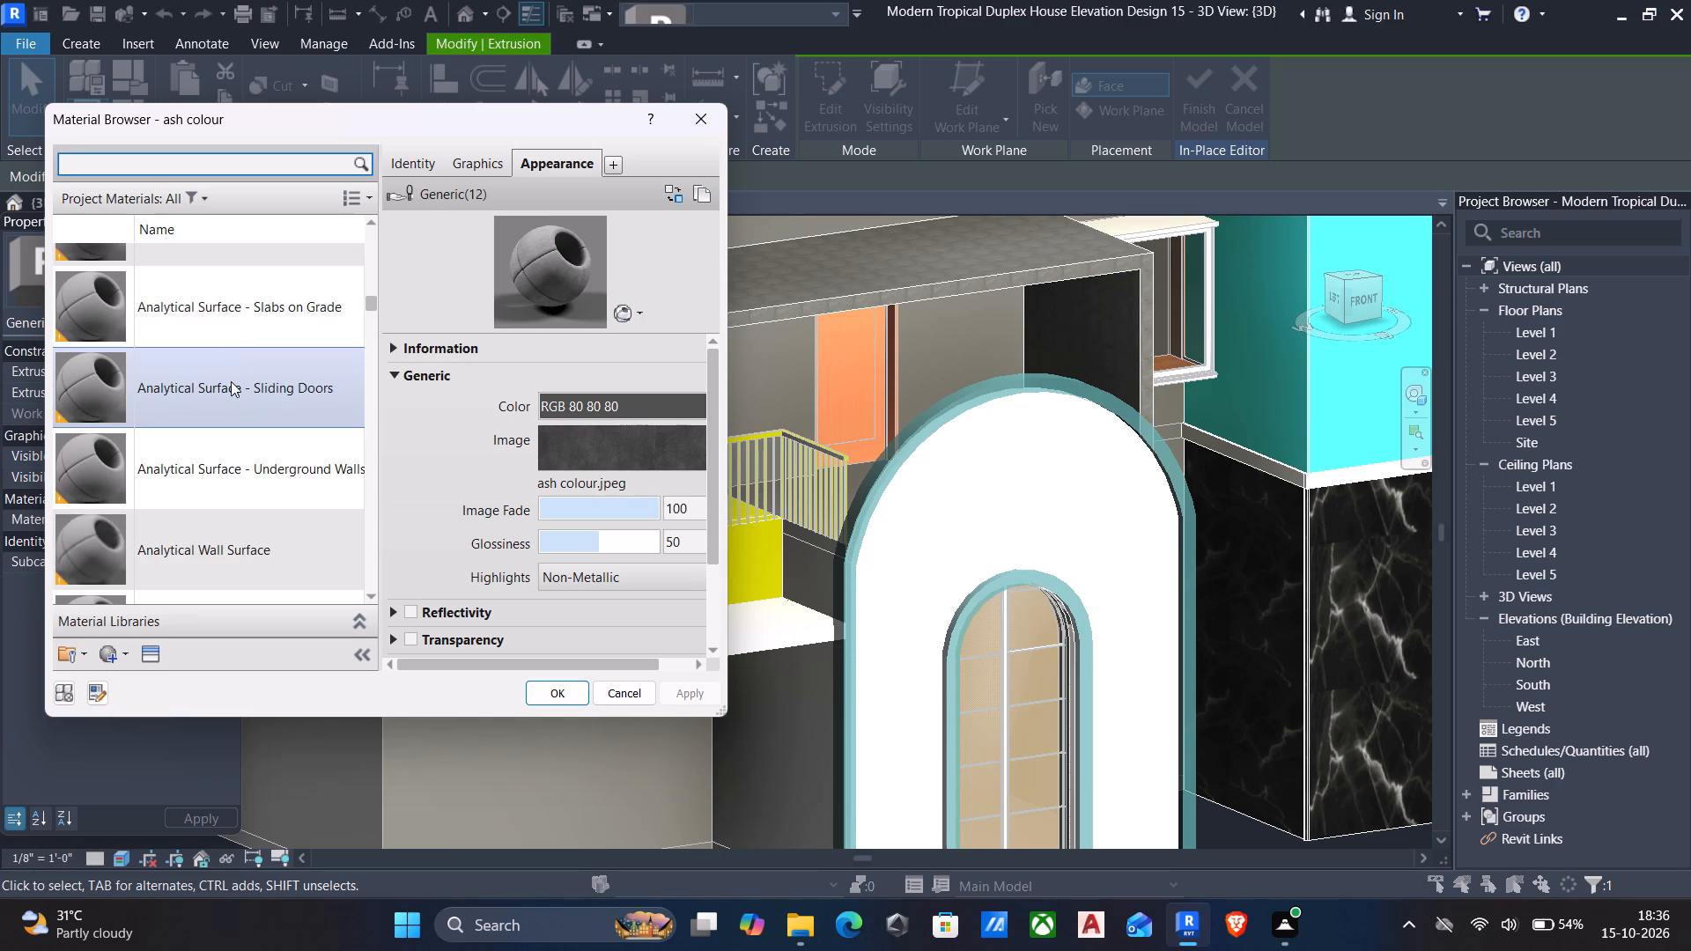
{"action": "scroll", "coordinate": [231, 381], "scroll_direction": "down", "scroll_amount": 11}
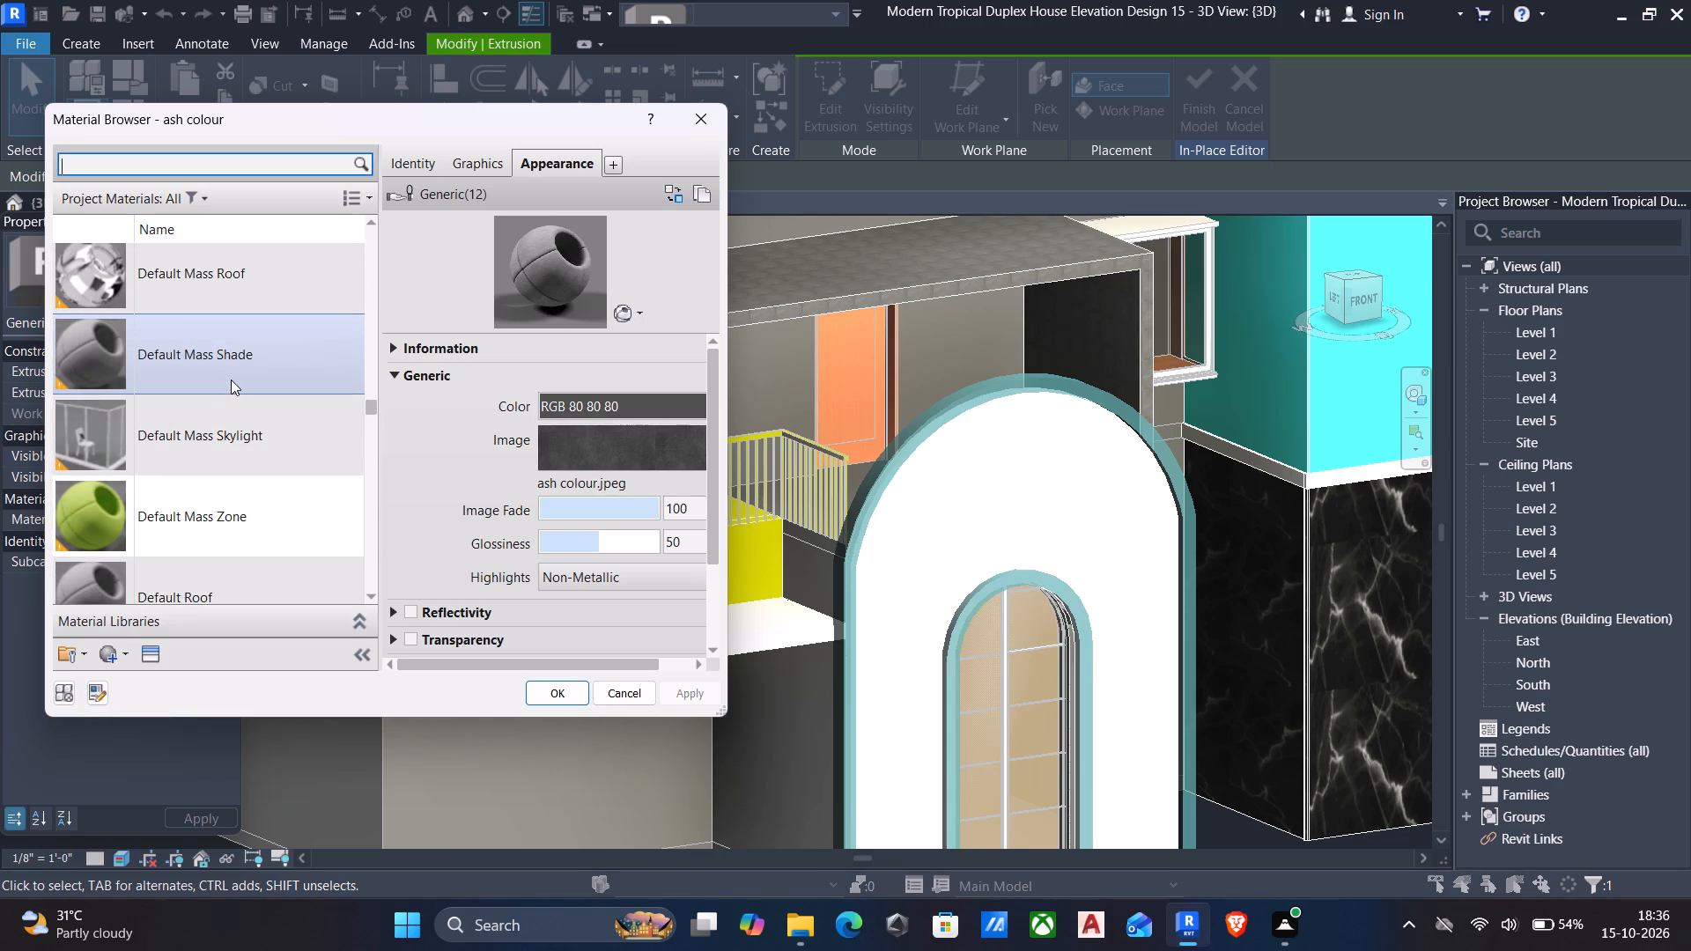
{"action": "scroll", "coordinate": [231, 380], "scroll_direction": "down", "scroll_amount": 8}
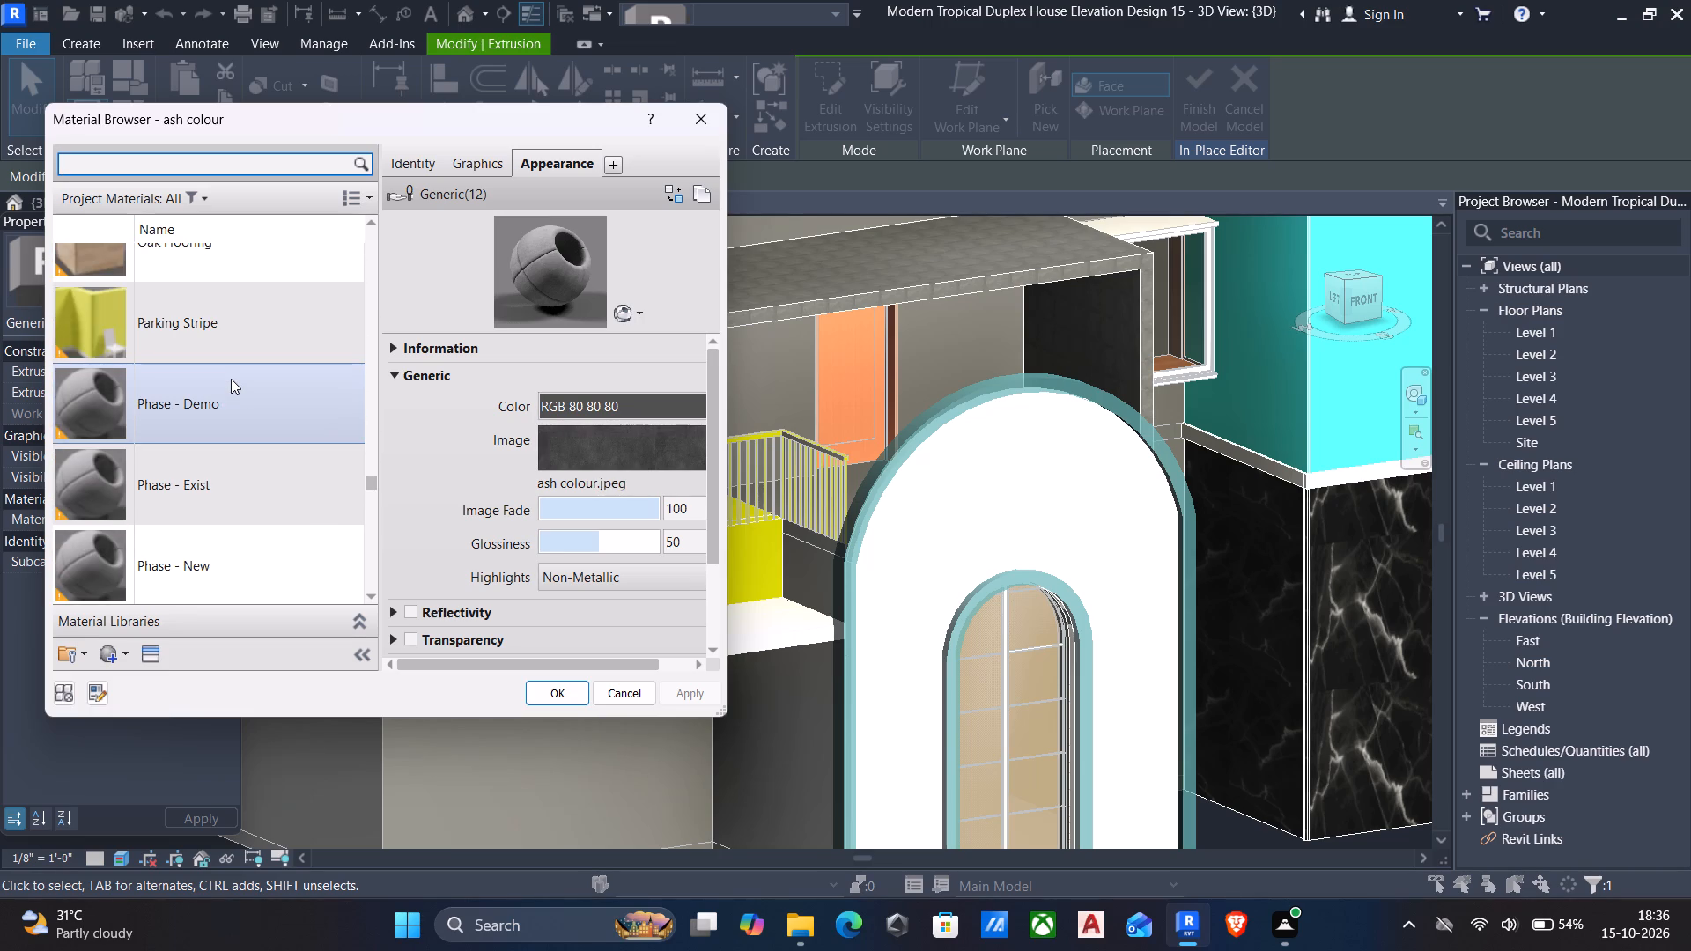
{"action": "scroll", "coordinate": [231, 379], "scroll_direction": "up", "scroll_amount": 4}
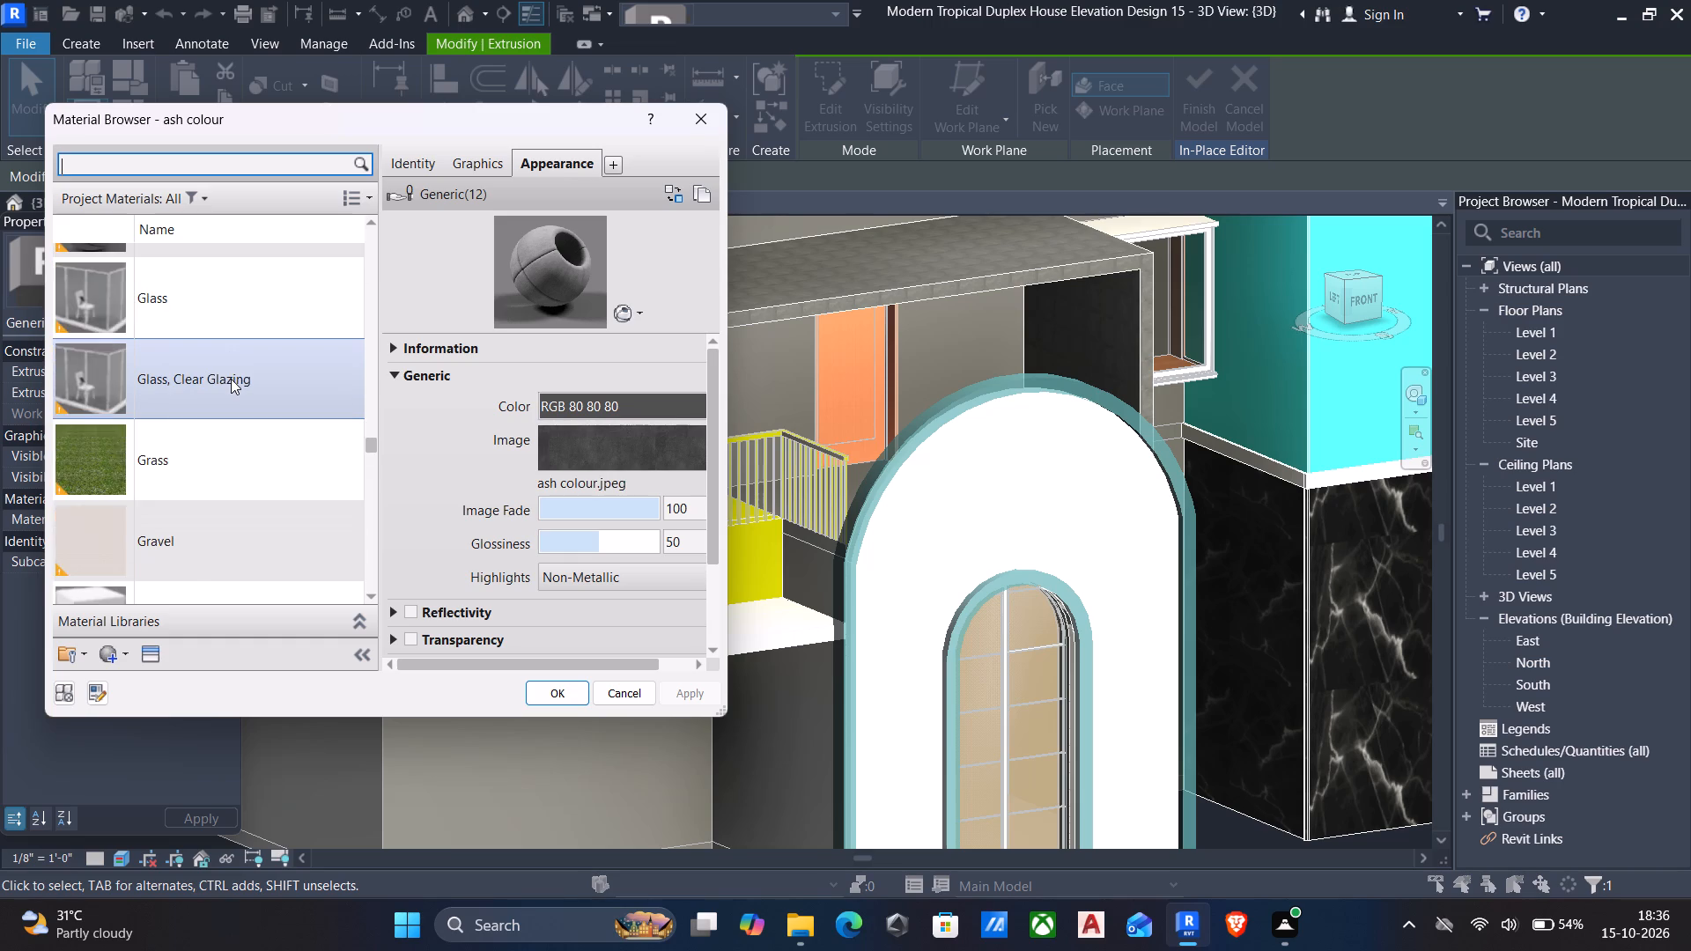
{"action": "scroll", "coordinate": [231, 379], "scroll_direction": "down", "scroll_amount": 1}
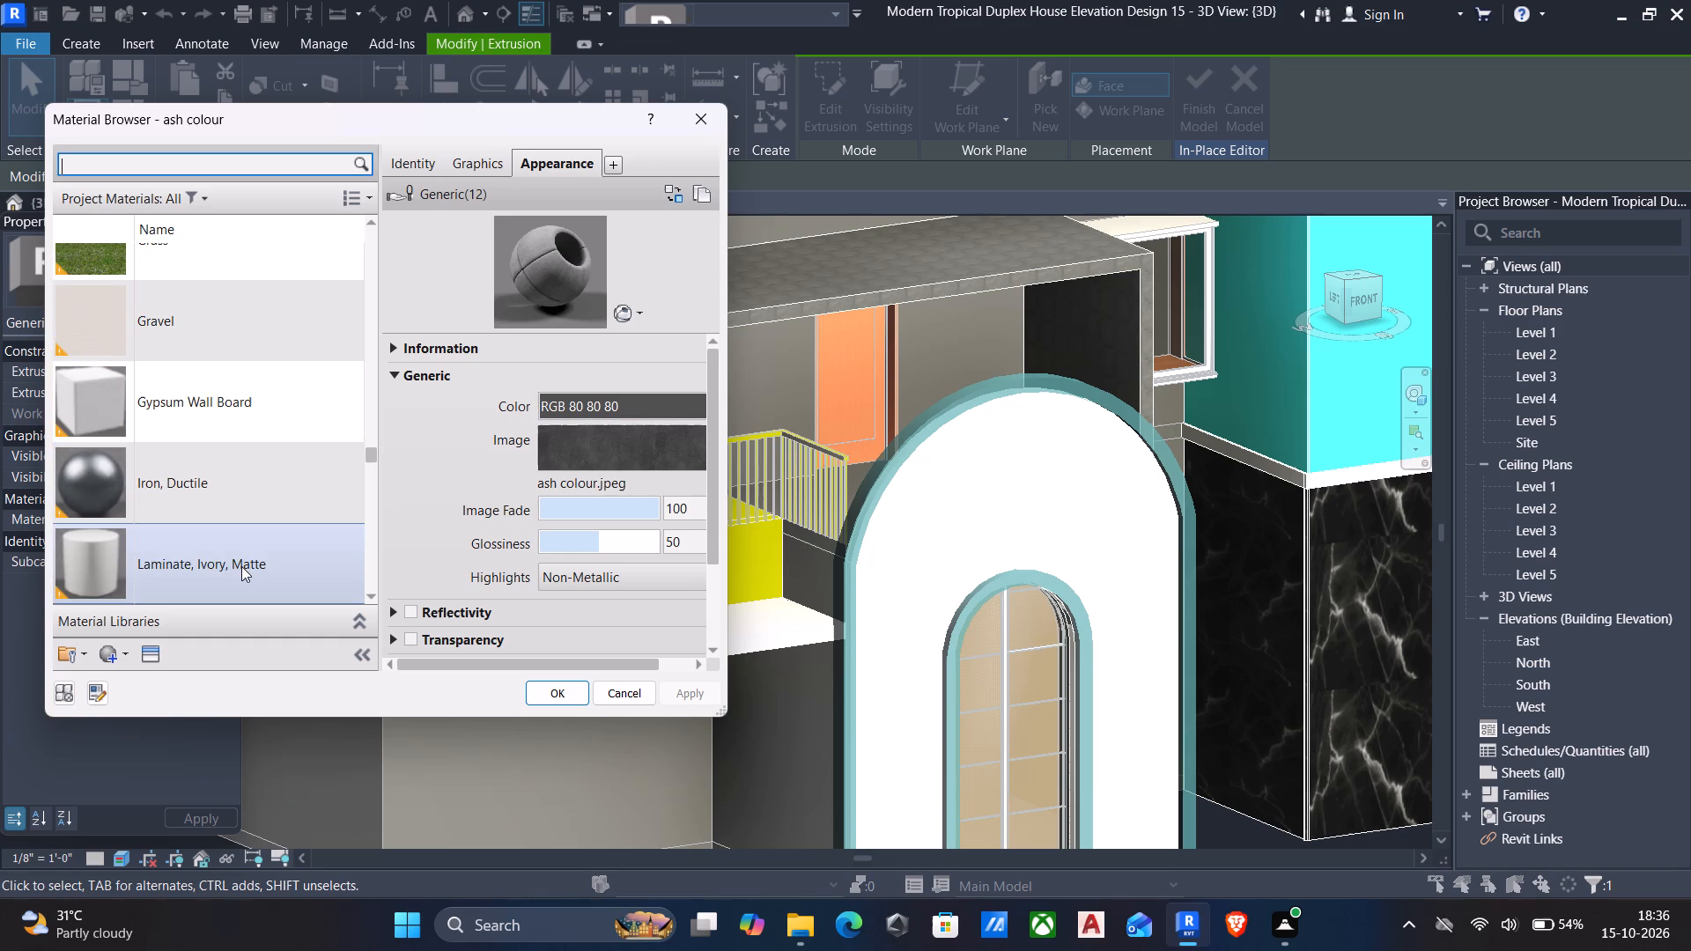
{"action": "left_click", "coordinate": [241, 566]}
{"action": "left_click", "coordinate": [534, 696]}
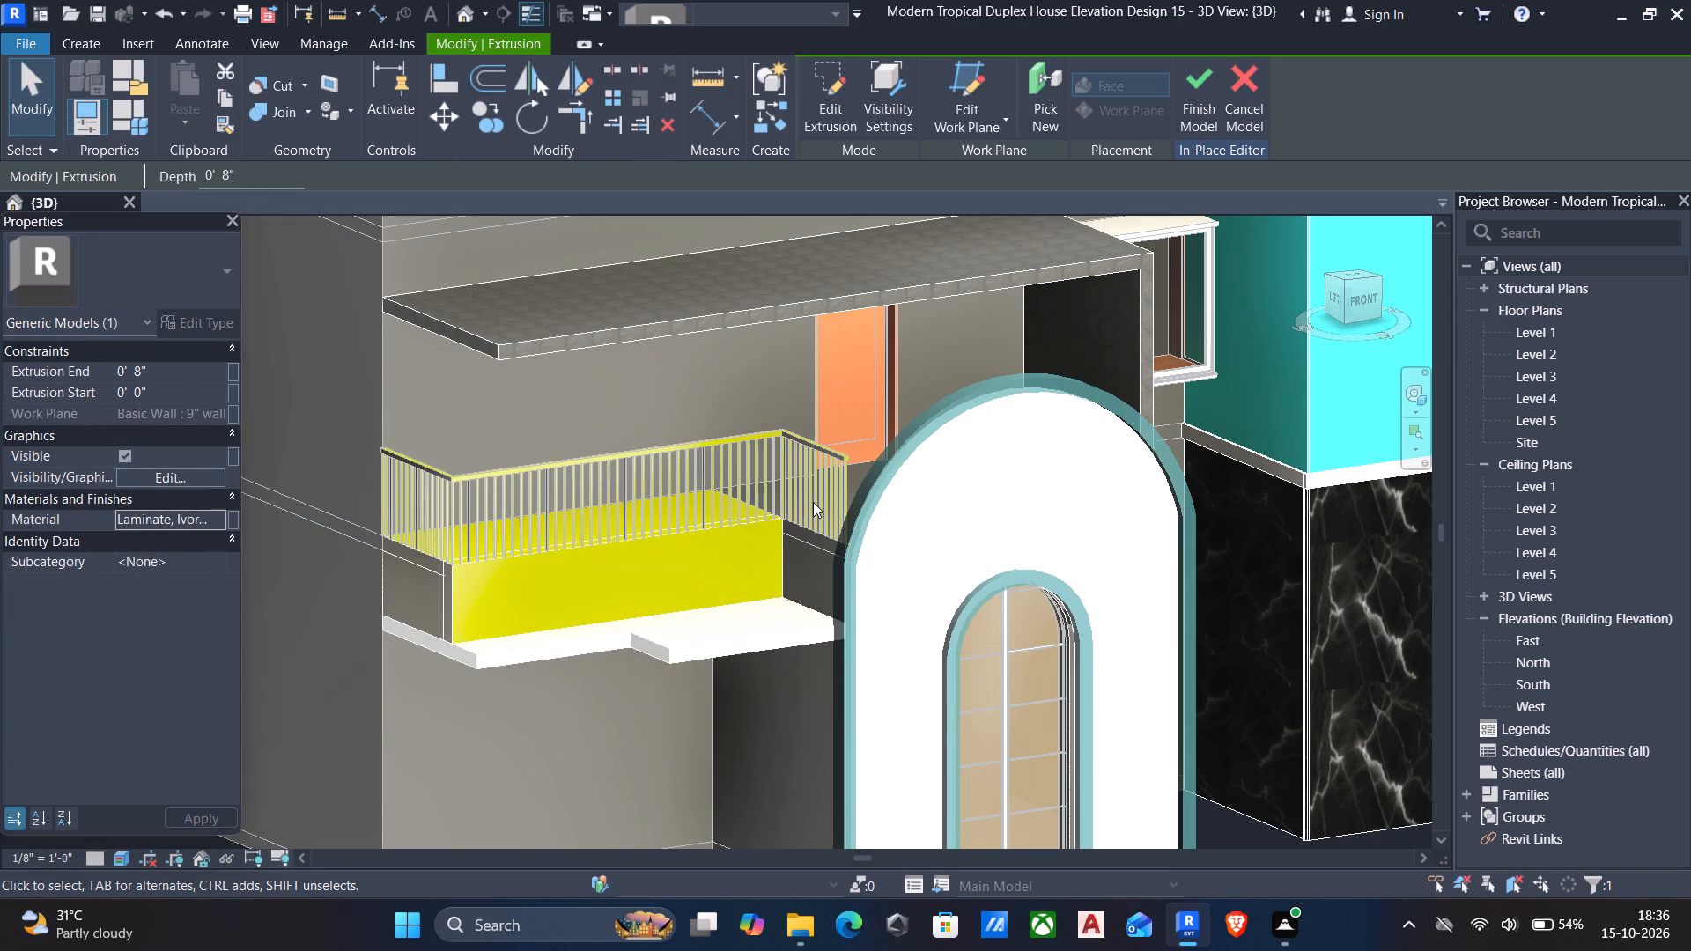
{"action": "left_click", "coordinate": [1200, 98]}
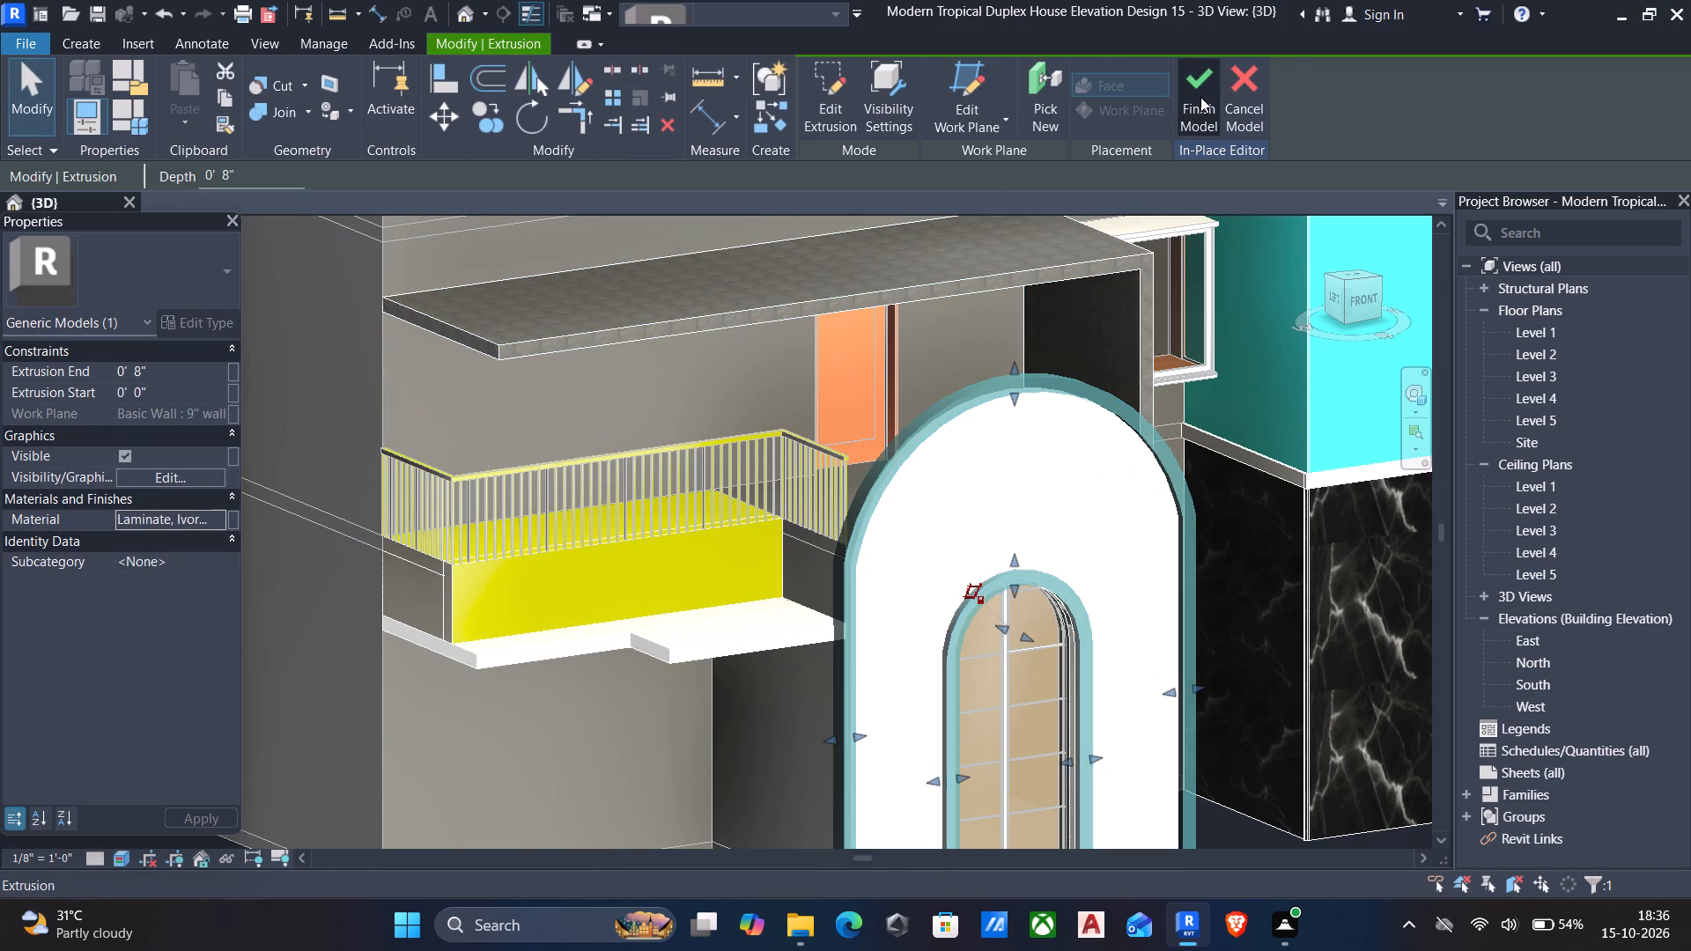
{"action": "key", "text": "Escape"}
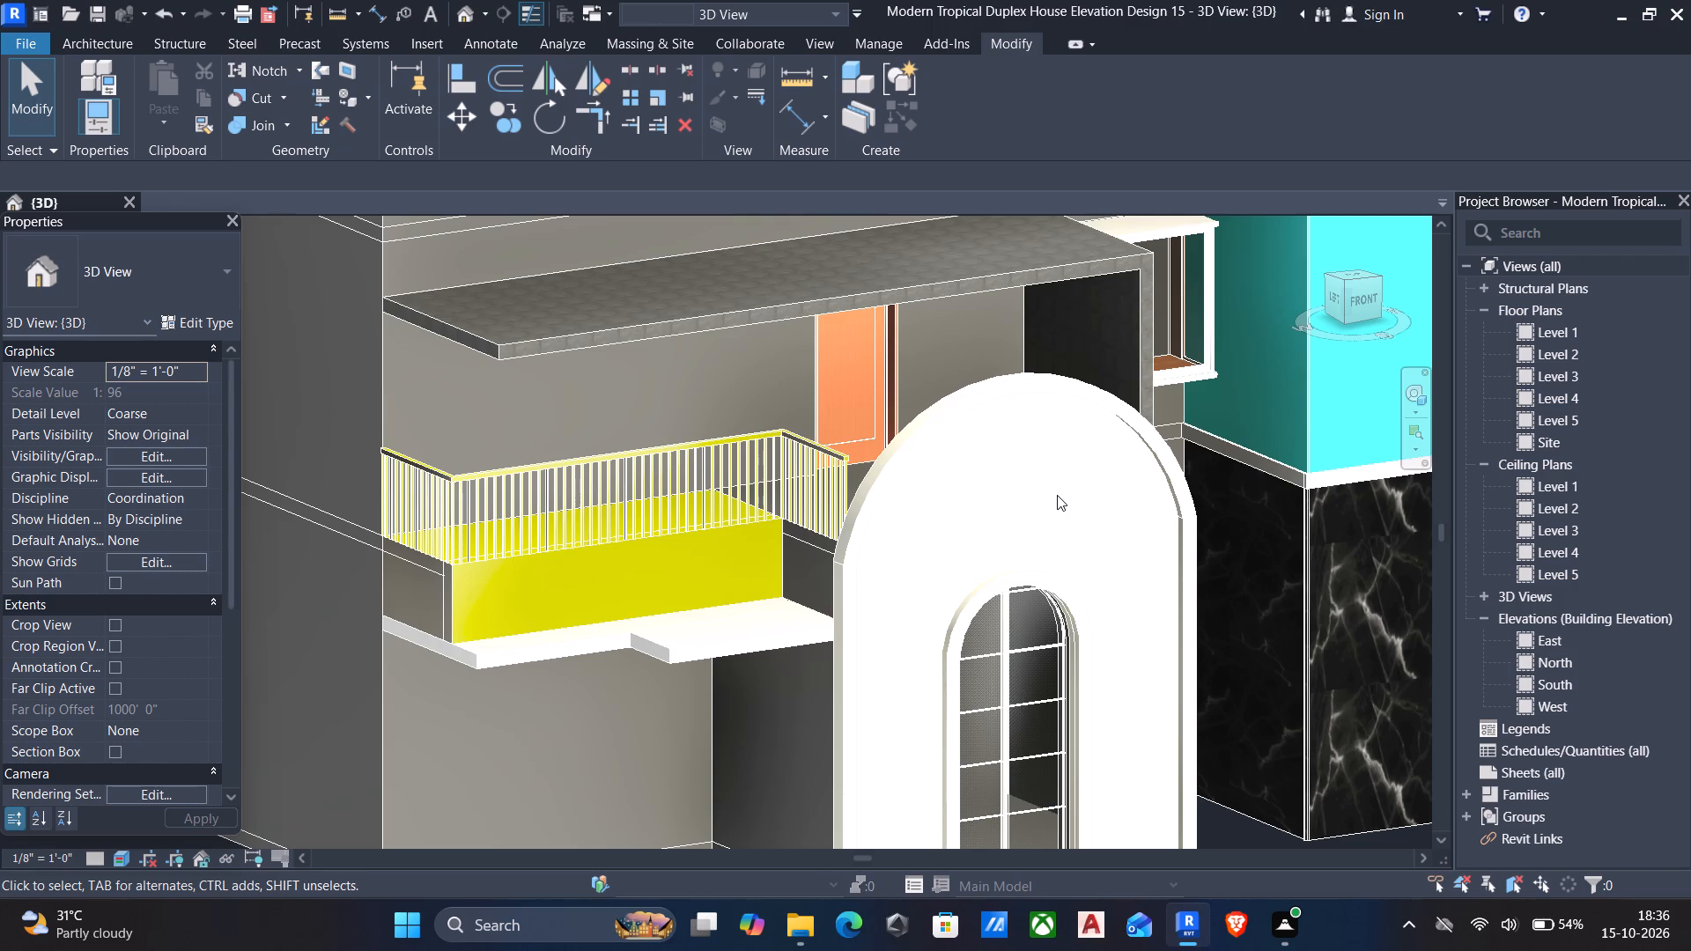
Create a new material named wall for the structure layer of the 9" wall type, starting from the upper-storey side wall.
{"action": "scroll", "coordinate": [998, 484], "scroll_direction": "down", "scroll_amount": 6}
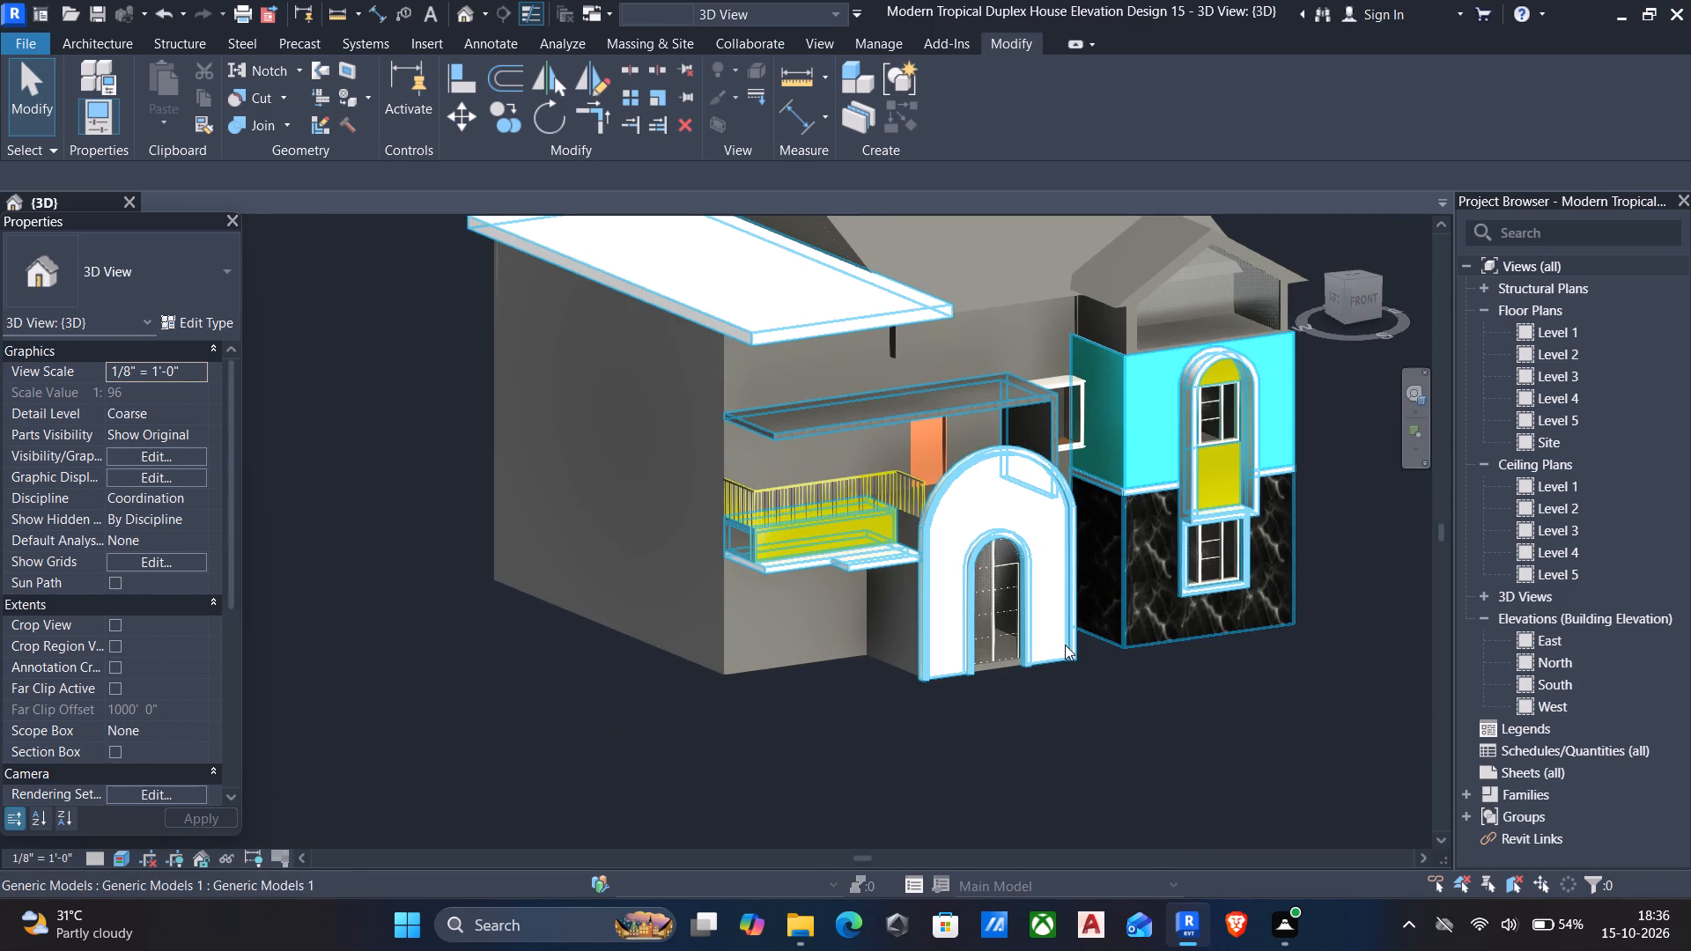
{"action": "middle_click_drag", "start_coordinate": [1071, 644], "coordinate": [1002, 672]}
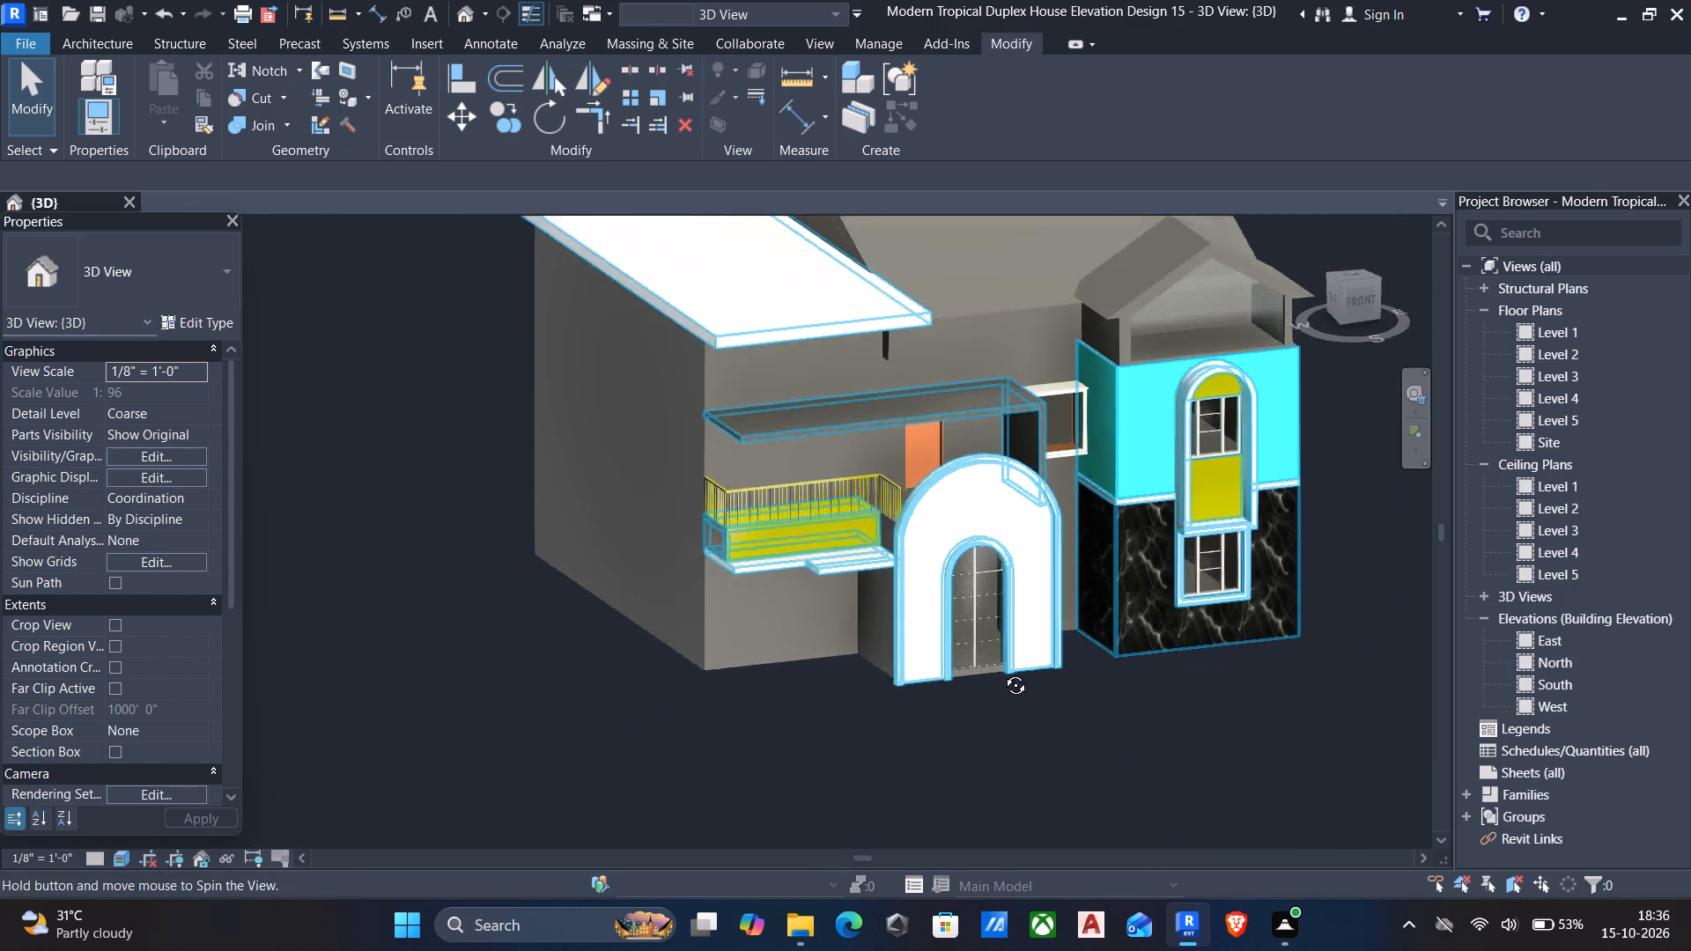
{"action": "middle_click_drag", "start_coordinate": [1002, 672], "coordinate": [1006, 655]}
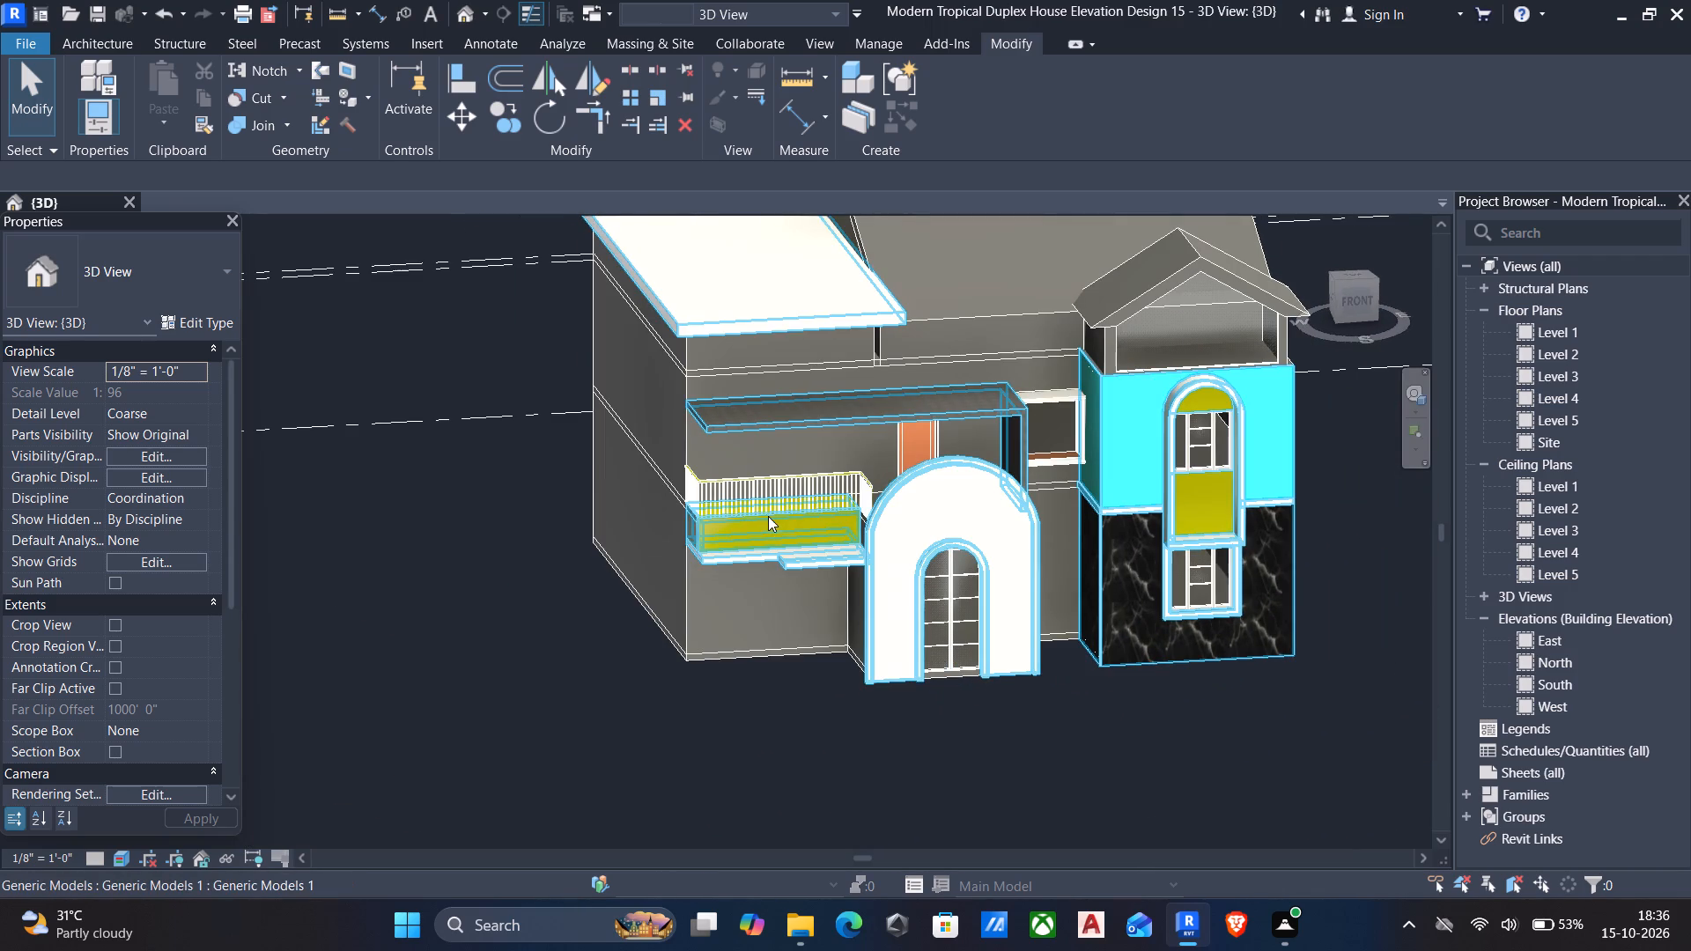
{"action": "scroll", "coordinate": [922, 616], "scroll_direction": "up", "scroll_amount": 4}
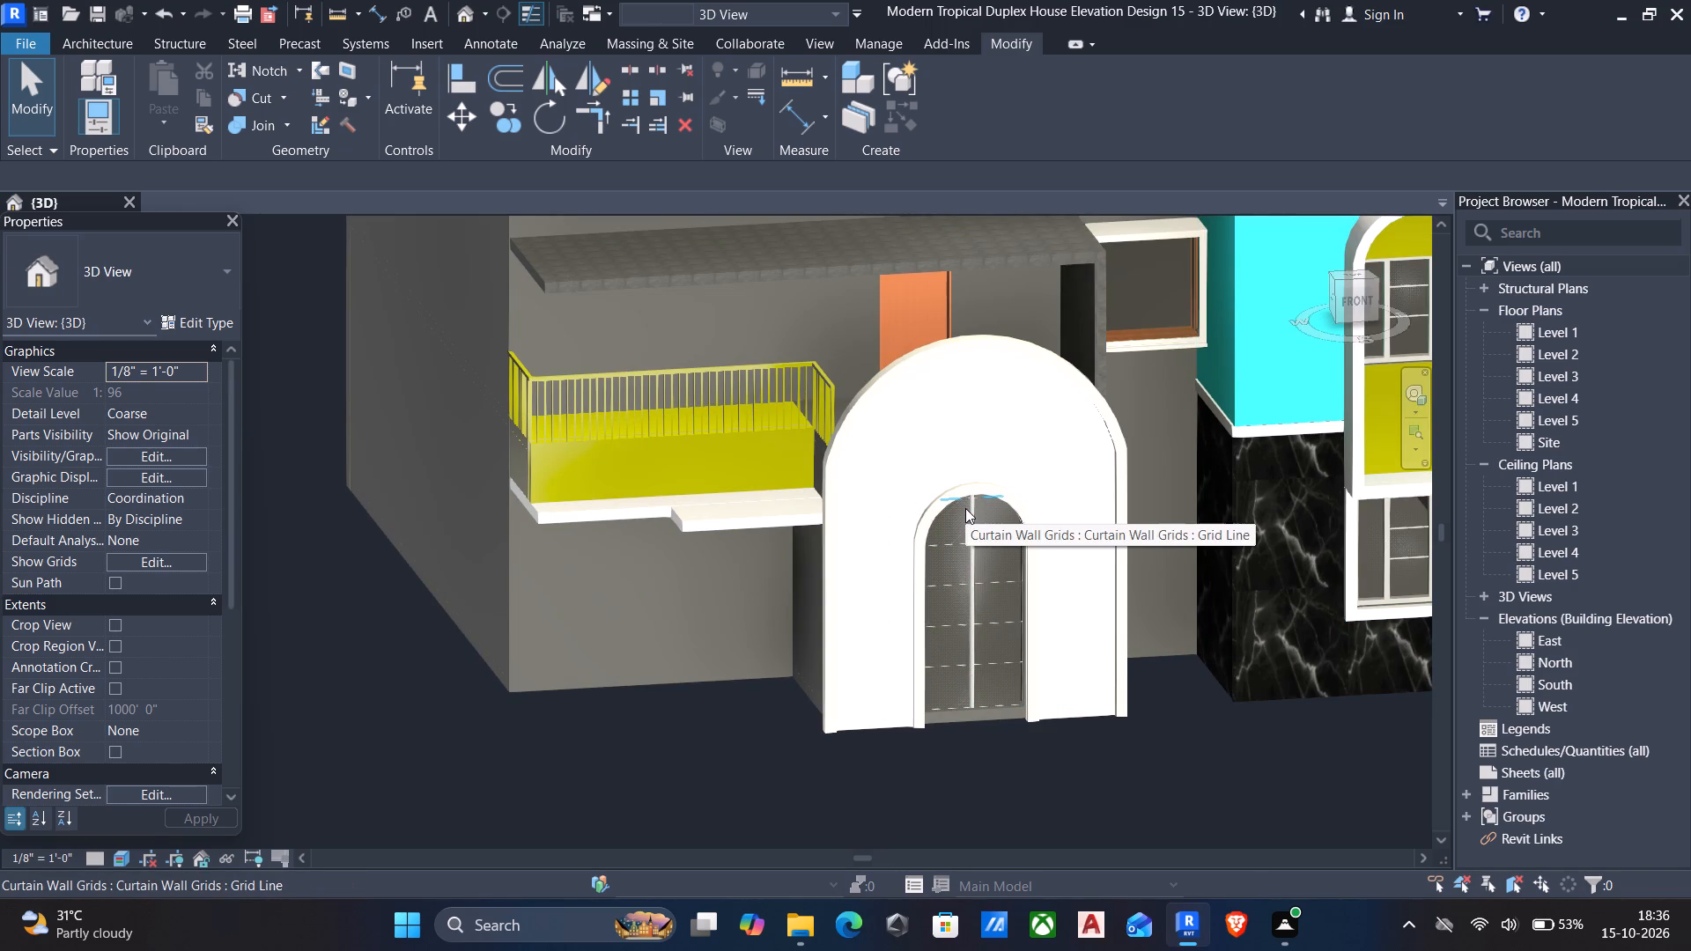
{"action": "scroll", "coordinate": [965, 508], "scroll_direction": "up", "scroll_amount": 5}
{"action": "scroll", "coordinate": [978, 571], "scroll_direction": "down", "scroll_amount": 5}
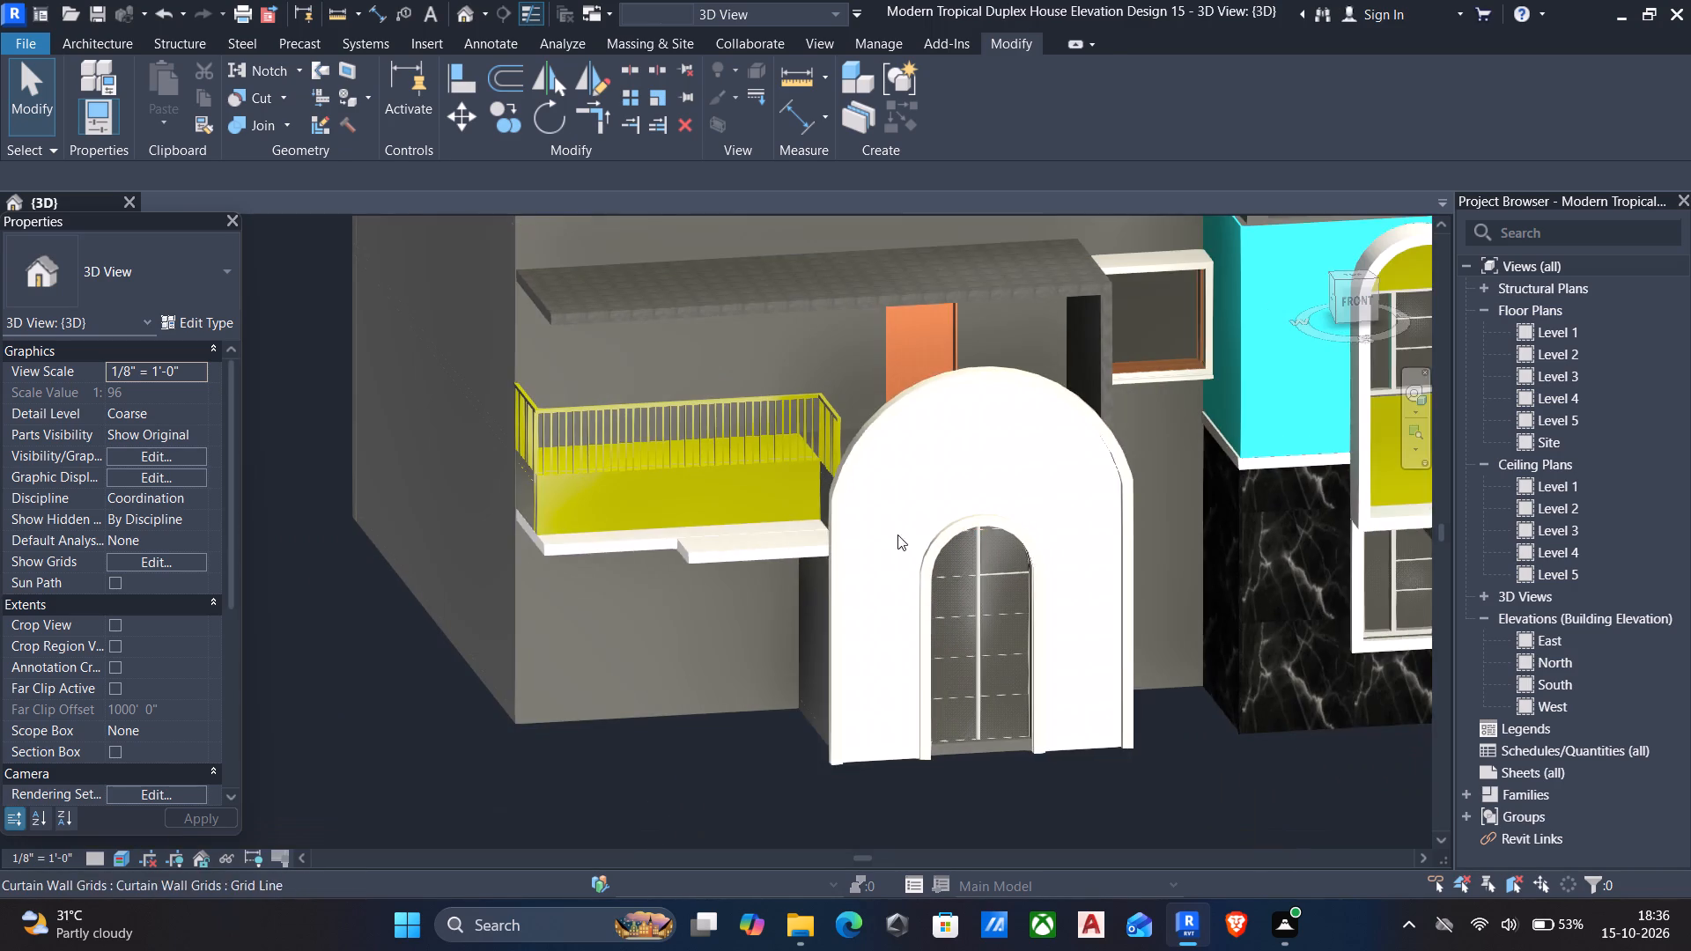
{"action": "middle_click_drag", "start_coordinate": [769, 428], "coordinate": [794, 499]}
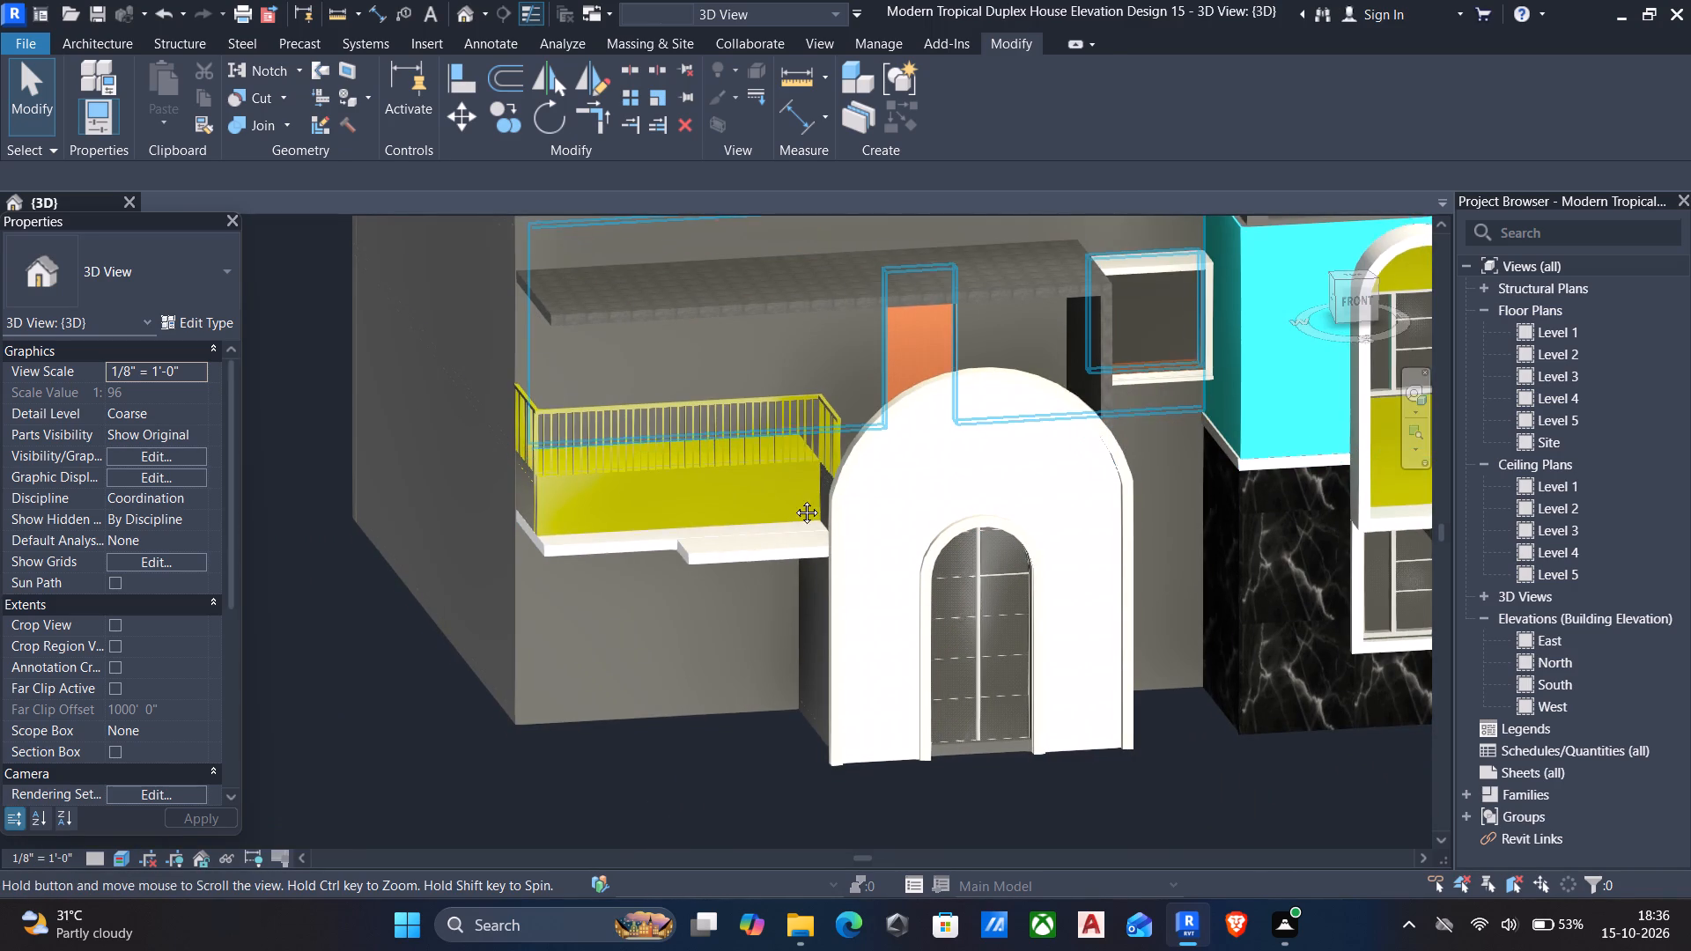
{"action": "middle_click_drag", "start_coordinate": [794, 499], "coordinate": [853, 581]}
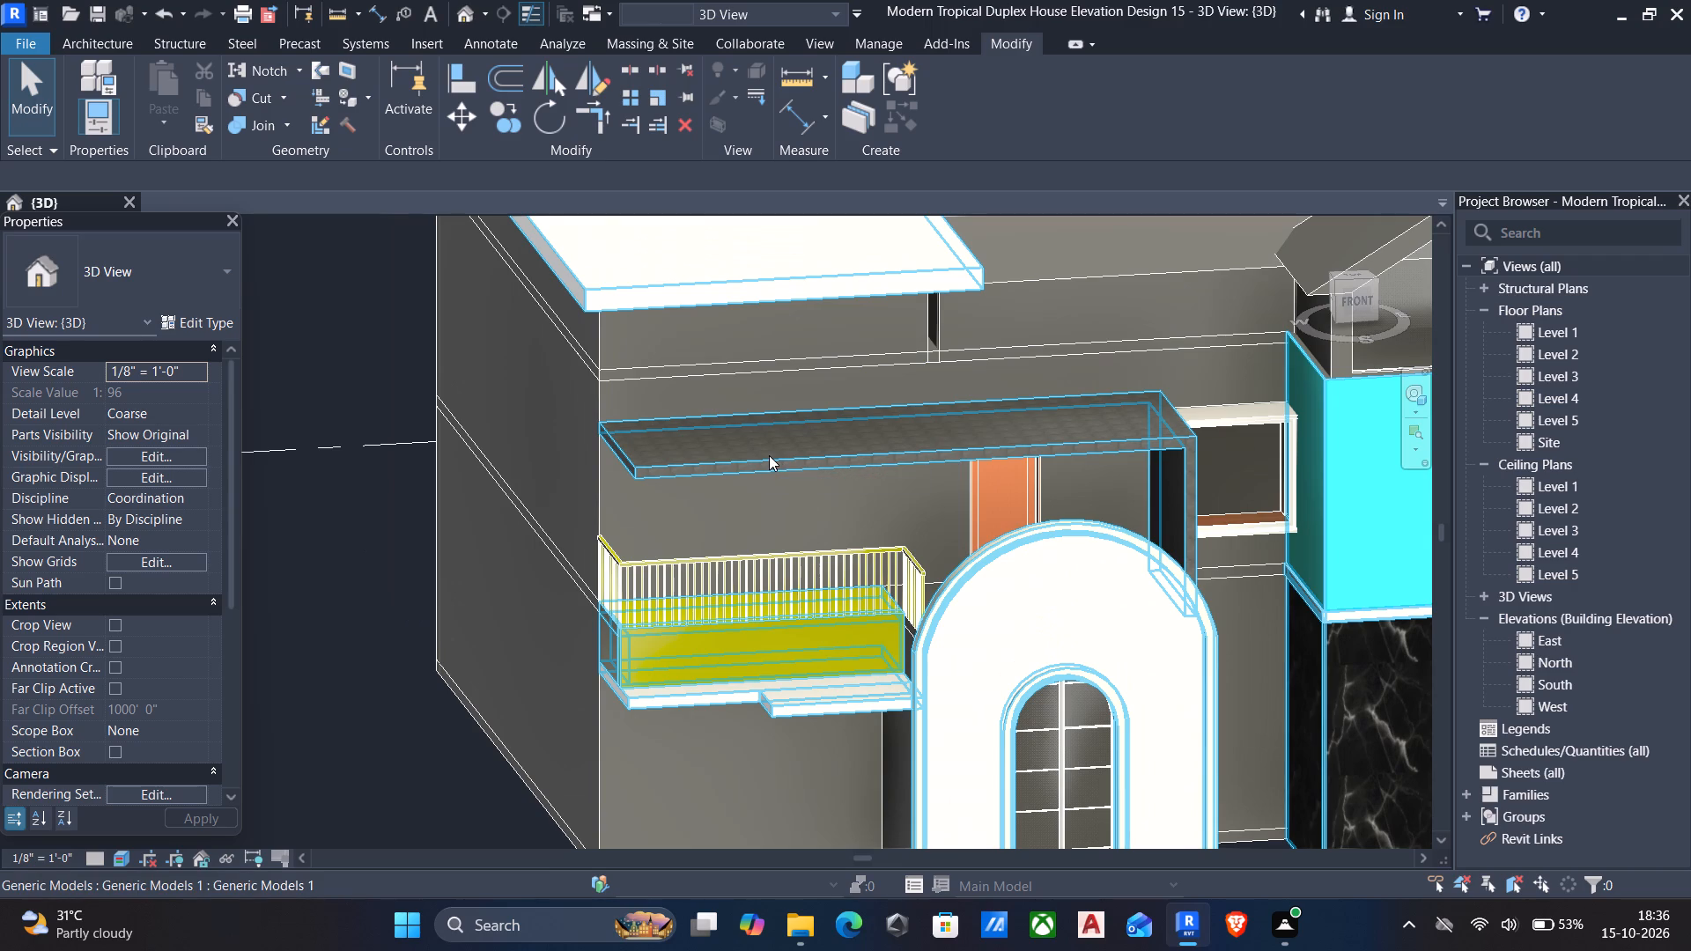
{"action": "left_click", "coordinate": [607, 482]}
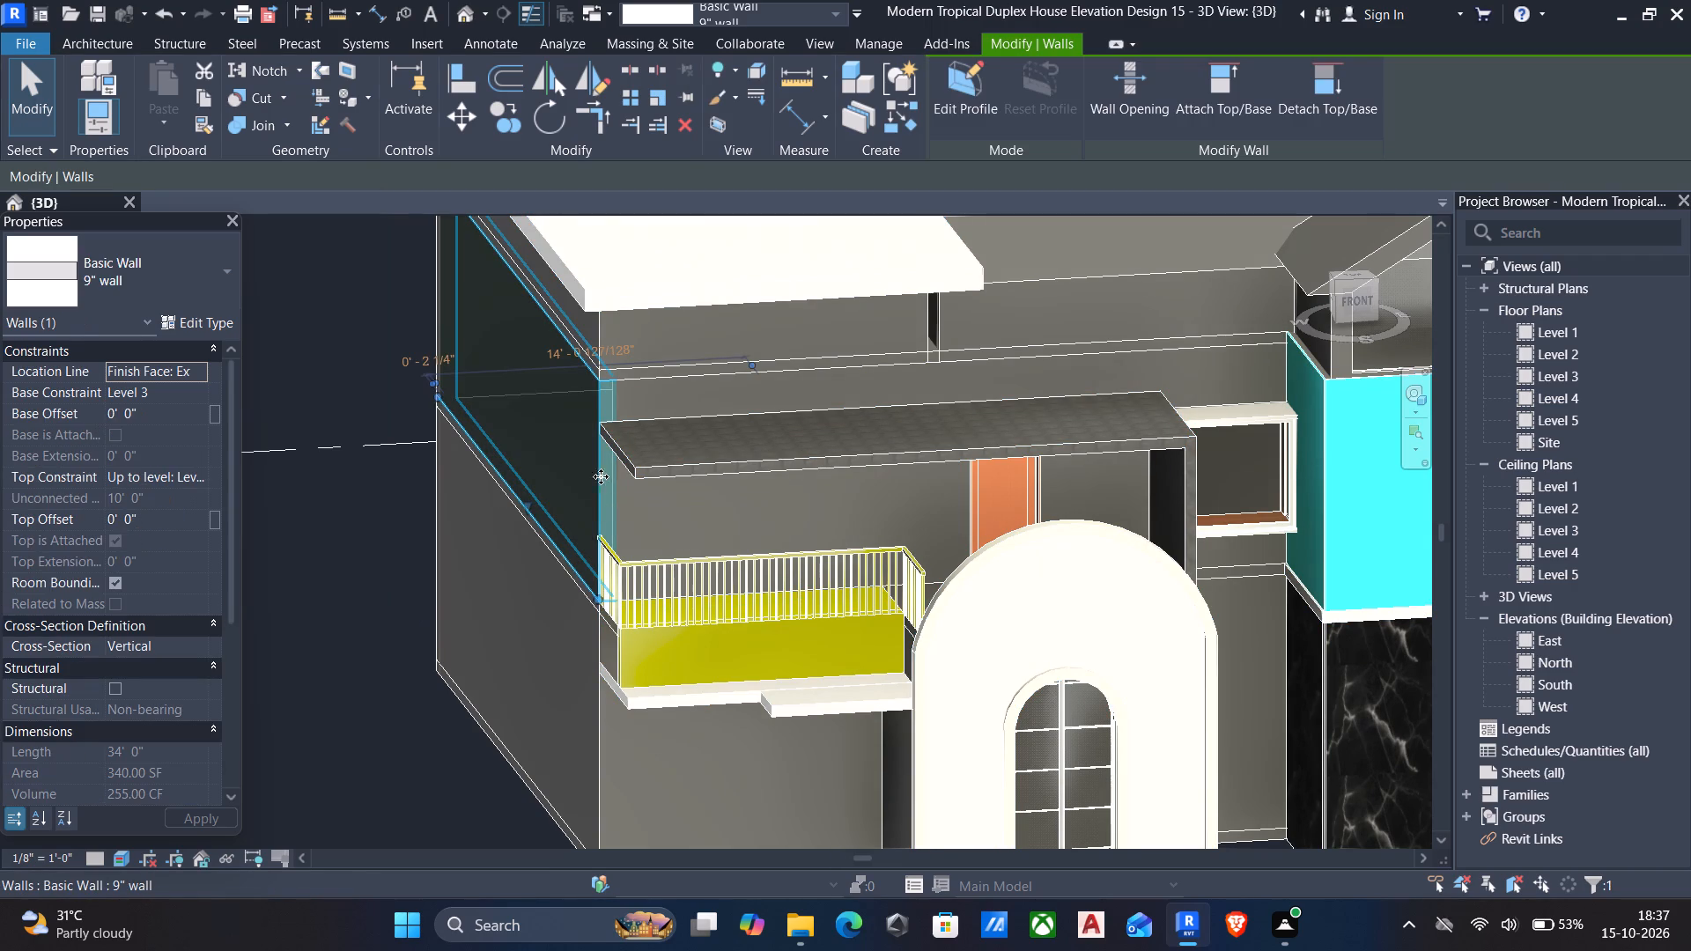
{"action": "left_click", "coordinate": [209, 326]}
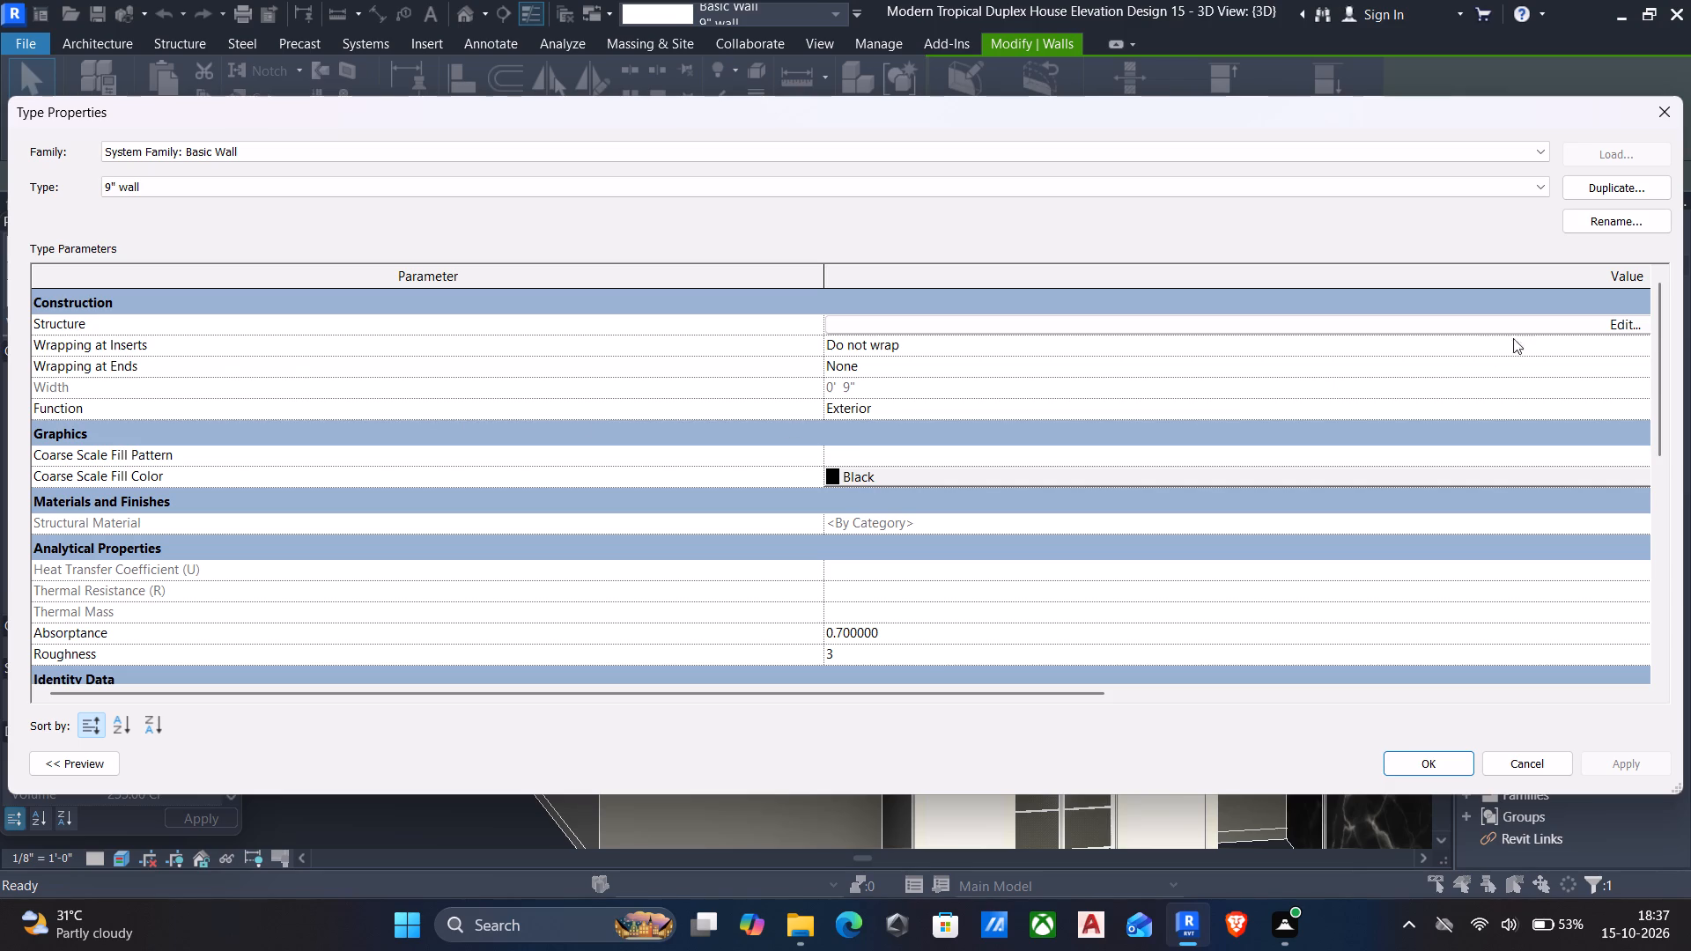
{"action": "left_click", "coordinate": [1629, 323]}
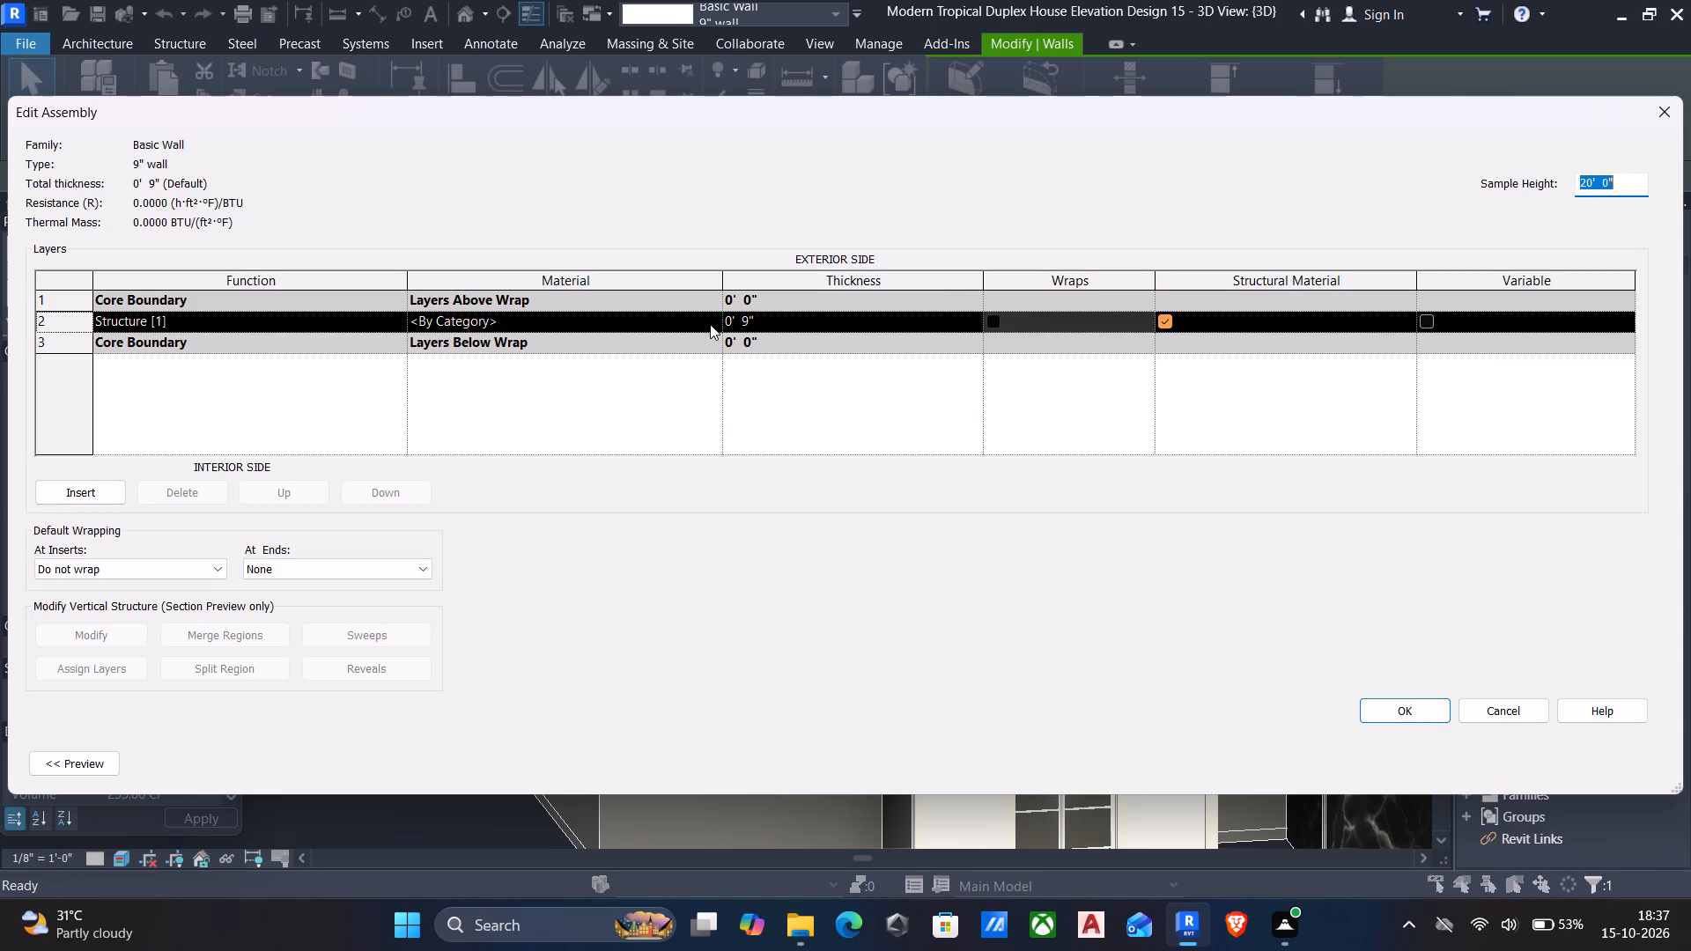
{"action": "left_click", "coordinate": [711, 324]}
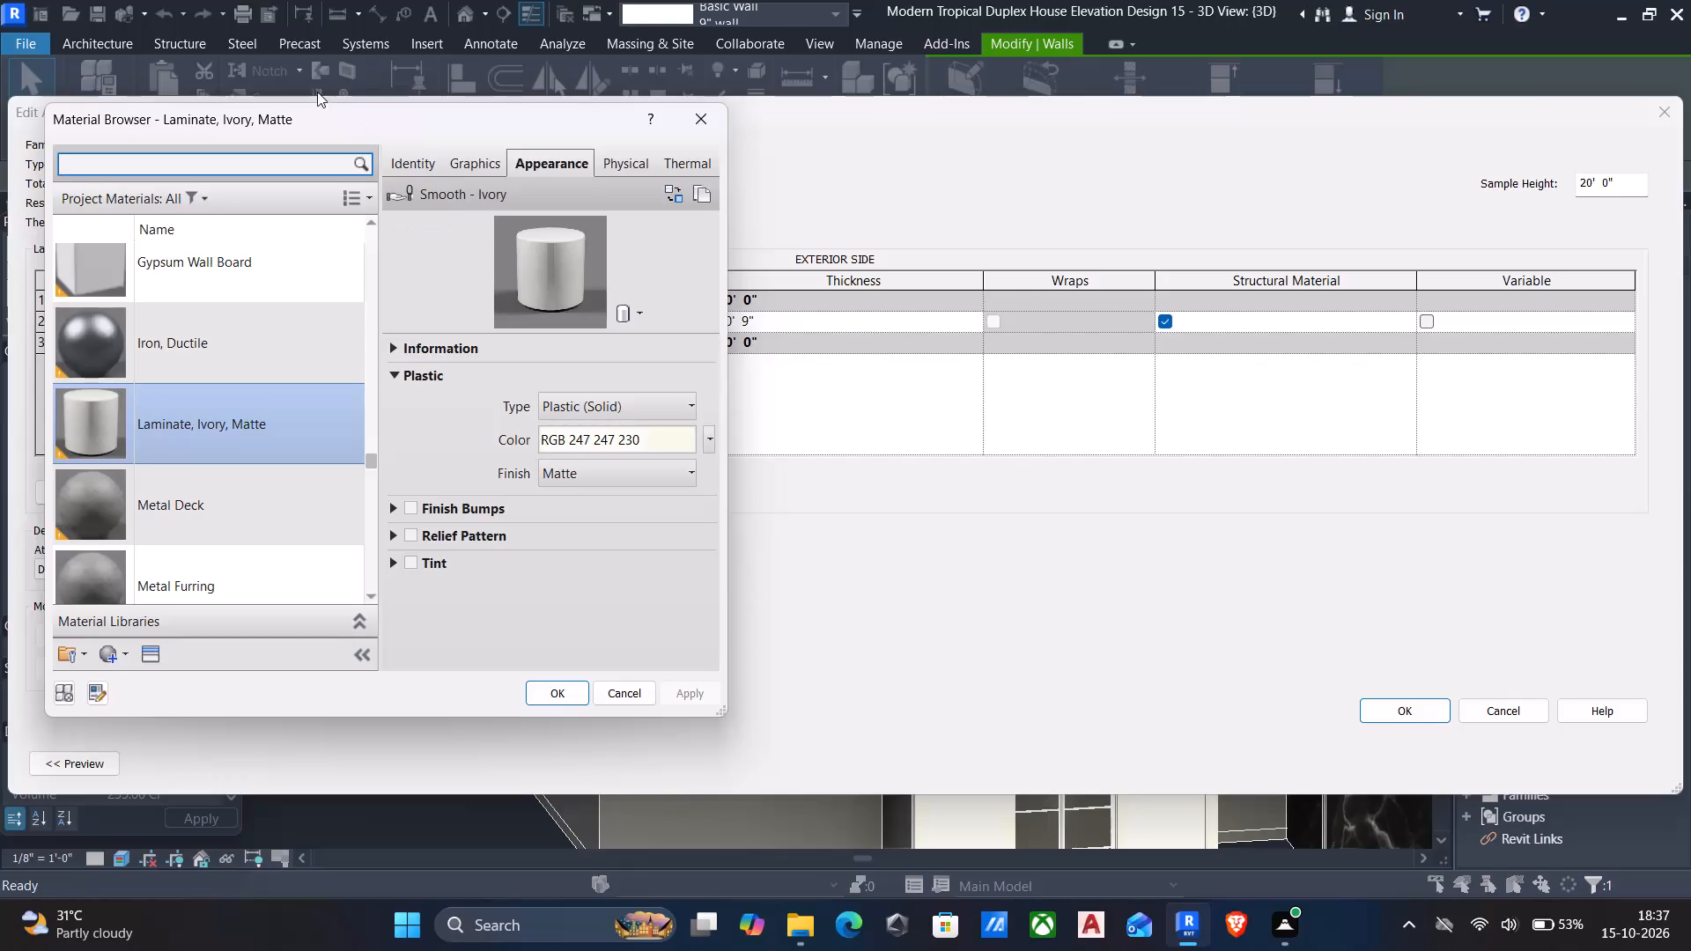
{"action": "left_click", "coordinate": [104, 659]}
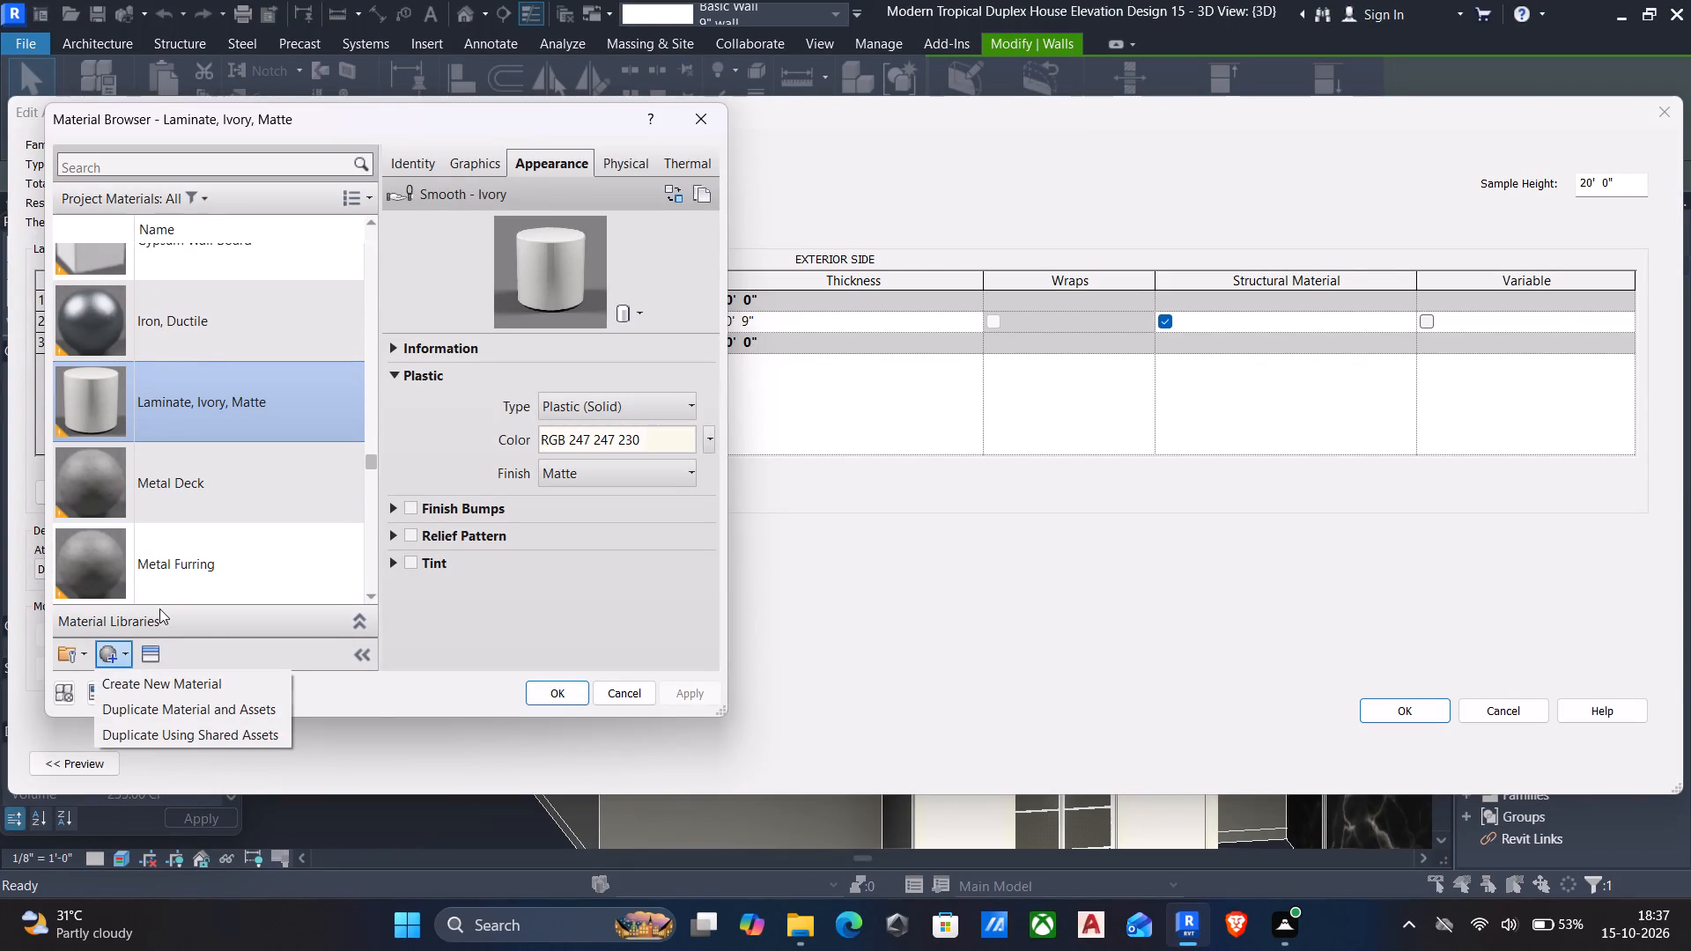
{"action": "left_click", "coordinate": [196, 683]}
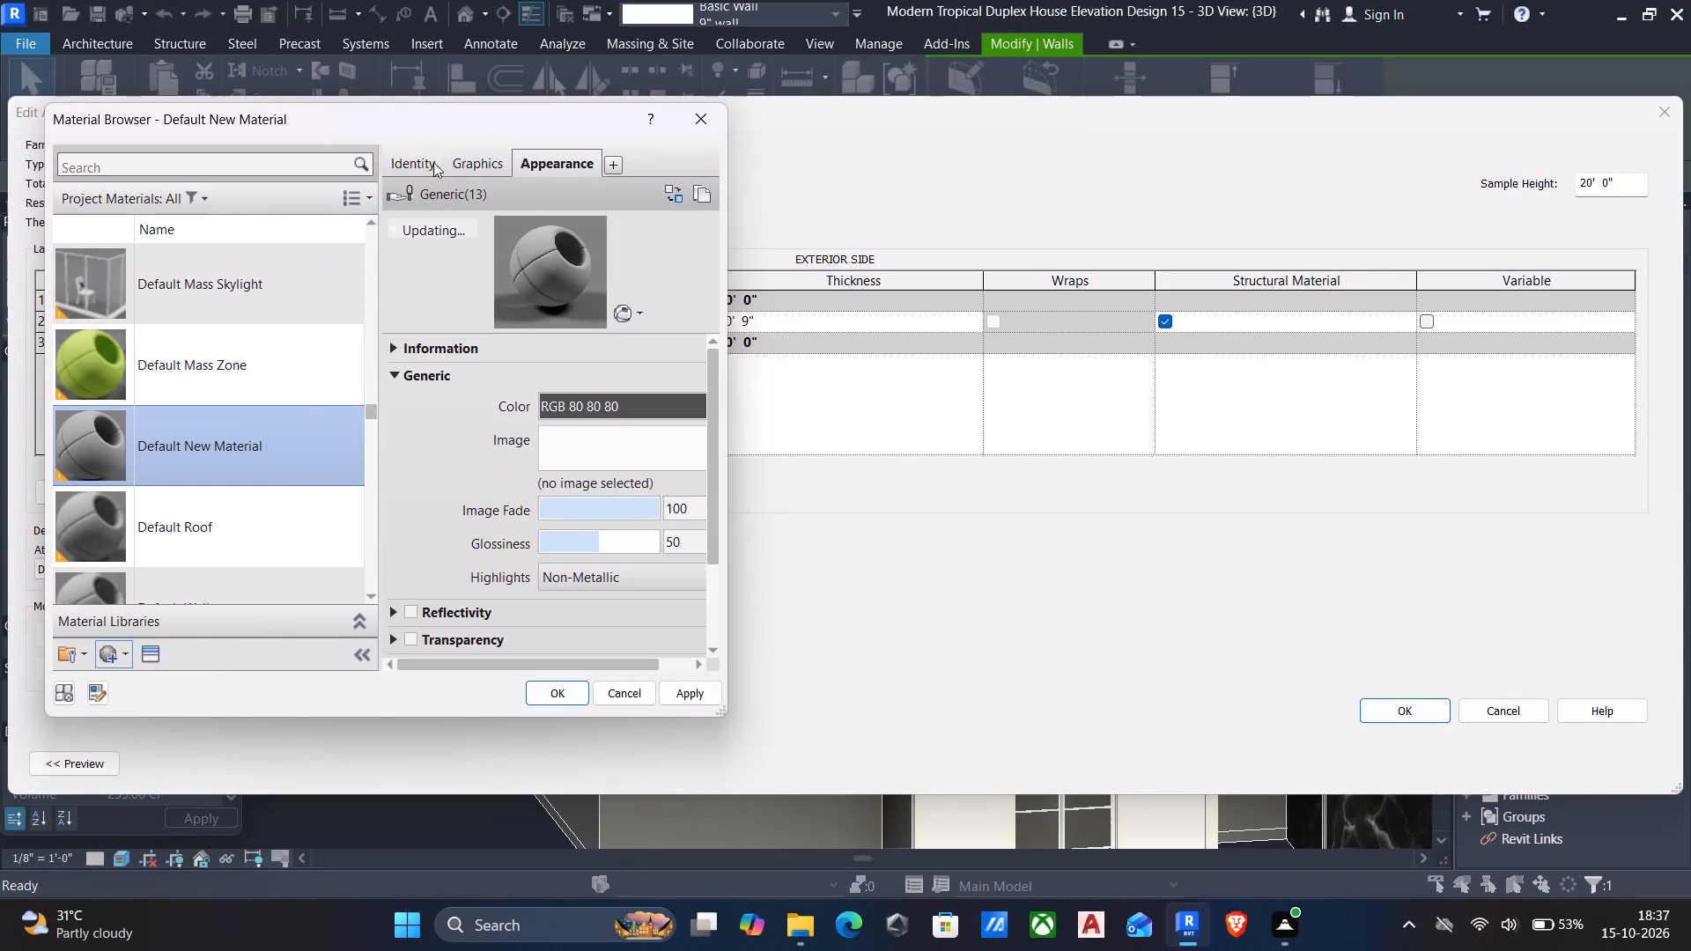
{"action": "left_click", "coordinate": [434, 159]}
{"action": "left_click", "coordinate": [676, 202]}
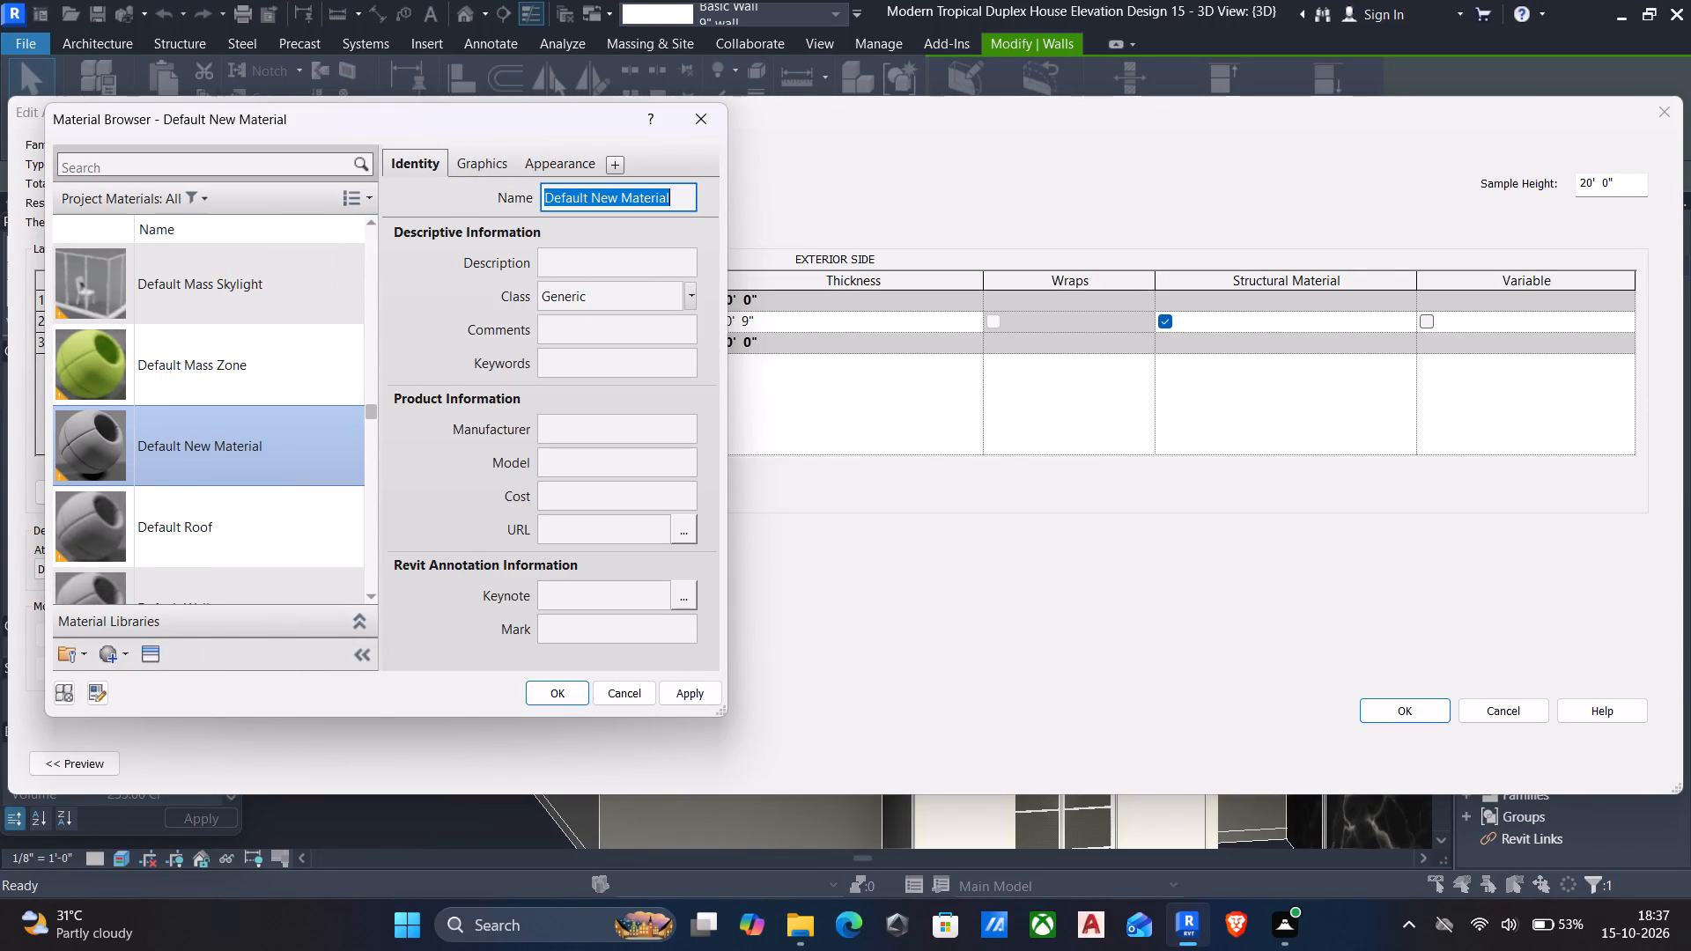
{"action": "key", "text": "w"}
{"action": "key", "text": "a"}
{"action": "key", "text": "l"}
{"action": "key", "text": "l"}
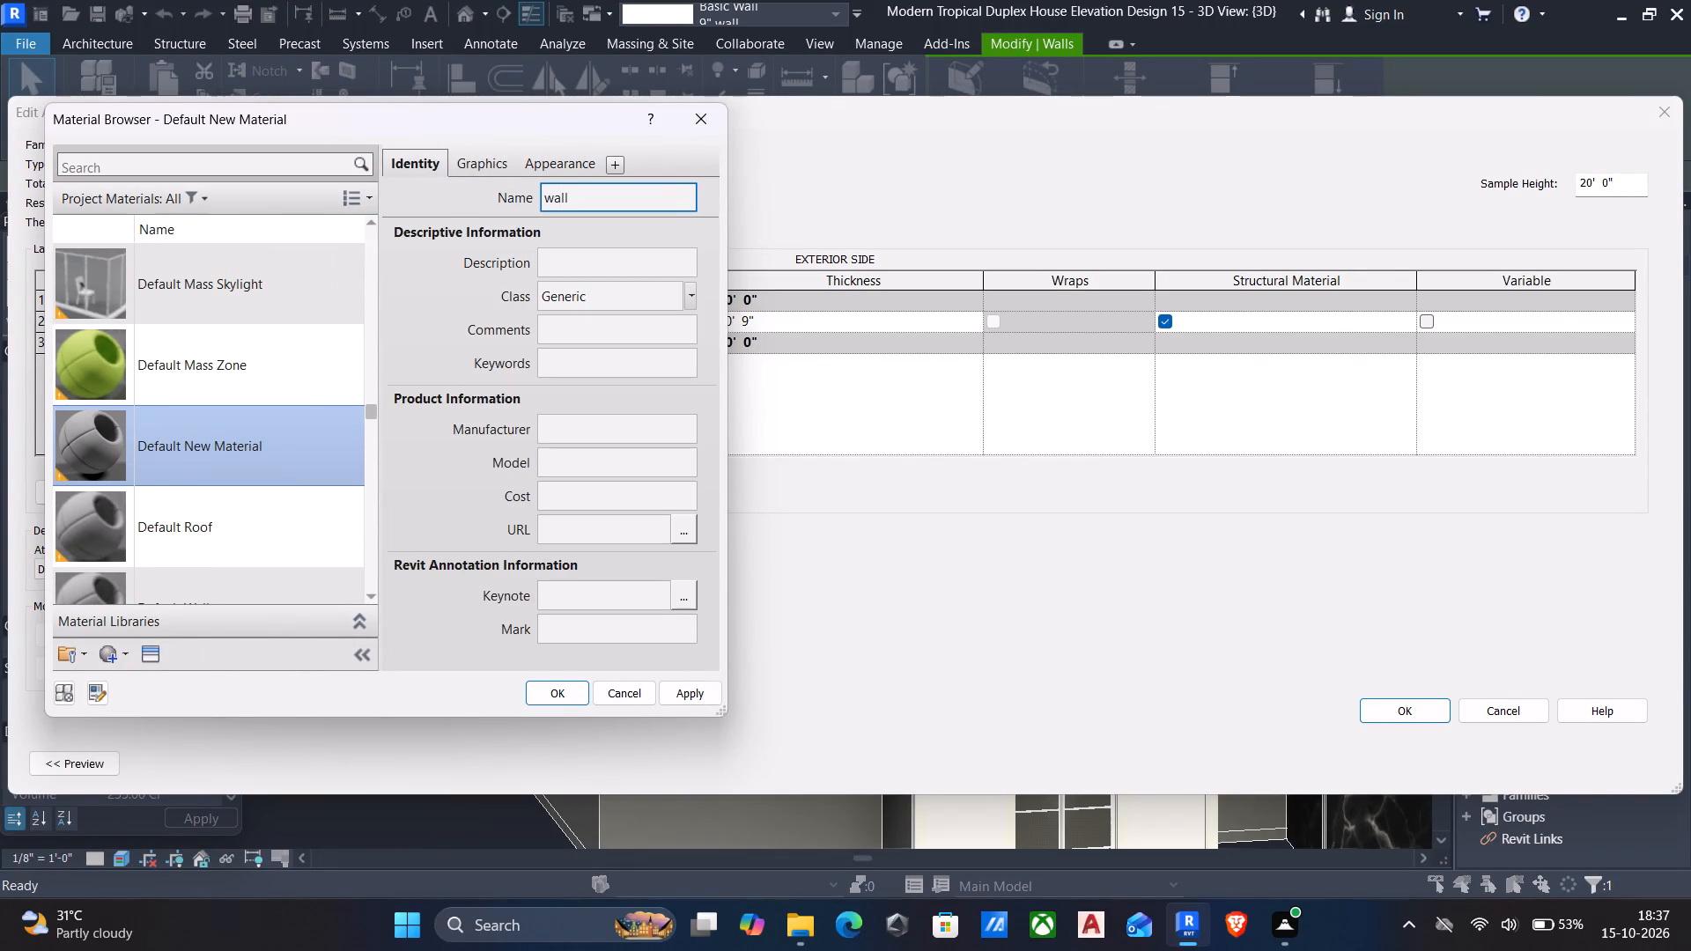
{"action": "left_click", "coordinate": [703, 699]}
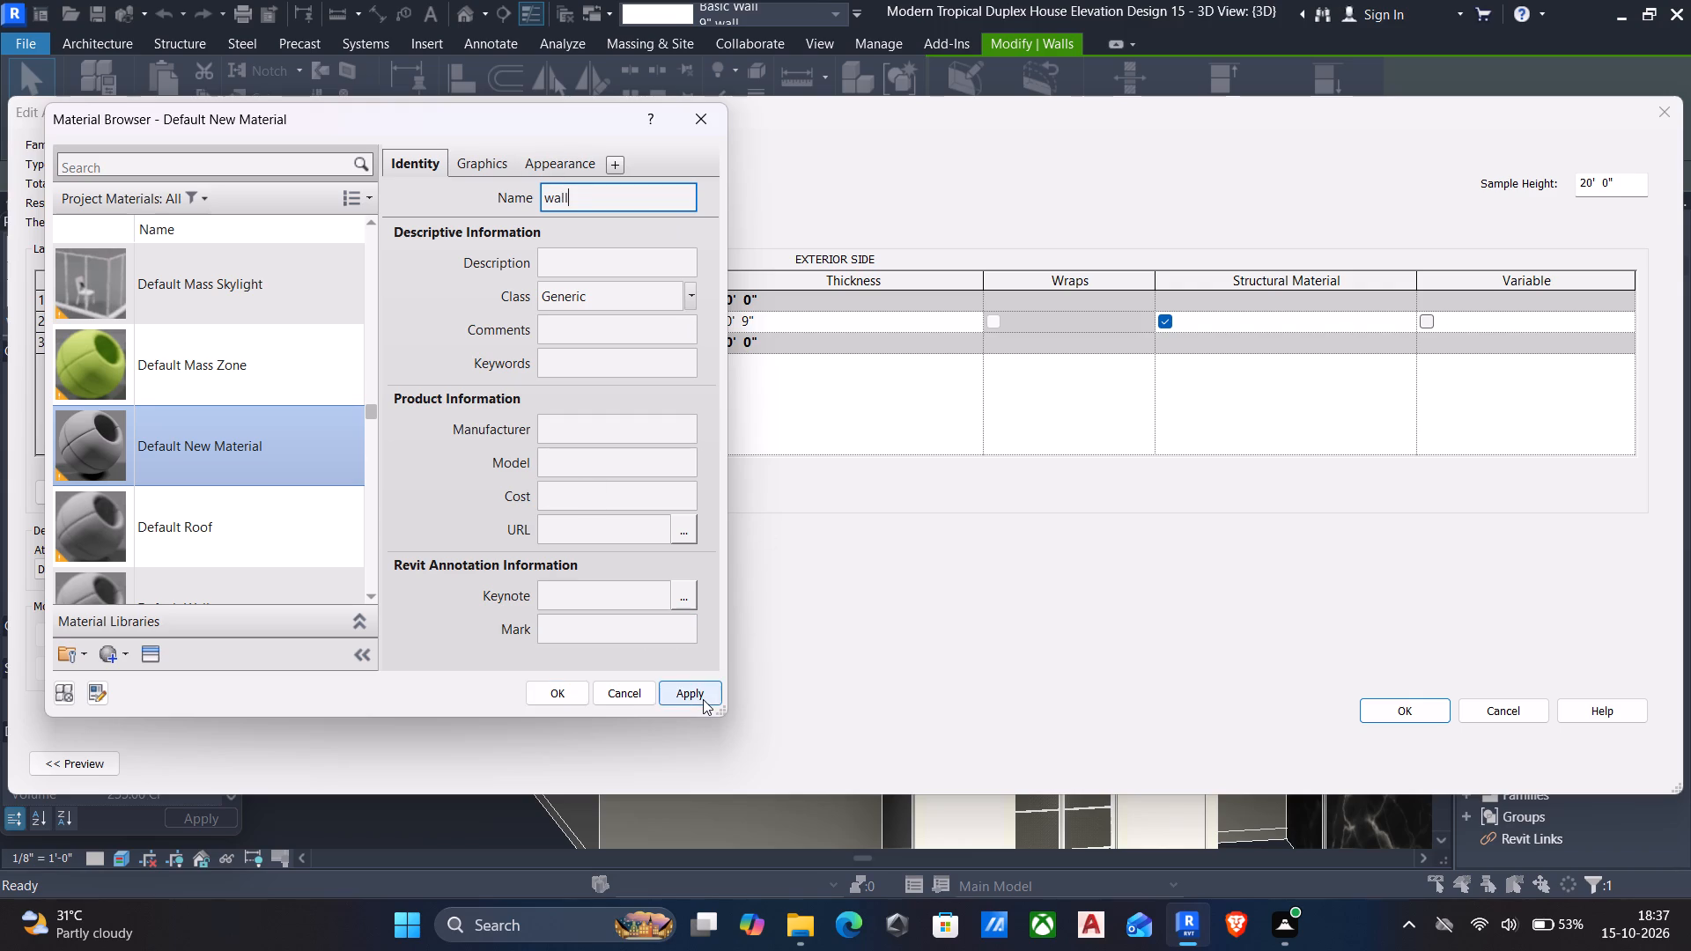
Use the image wall colourr 15.jpeg for the wall material's appearance and assign the material to the 9" wall type's structure layer.
{"action": "left_click", "coordinate": [545, 167]}
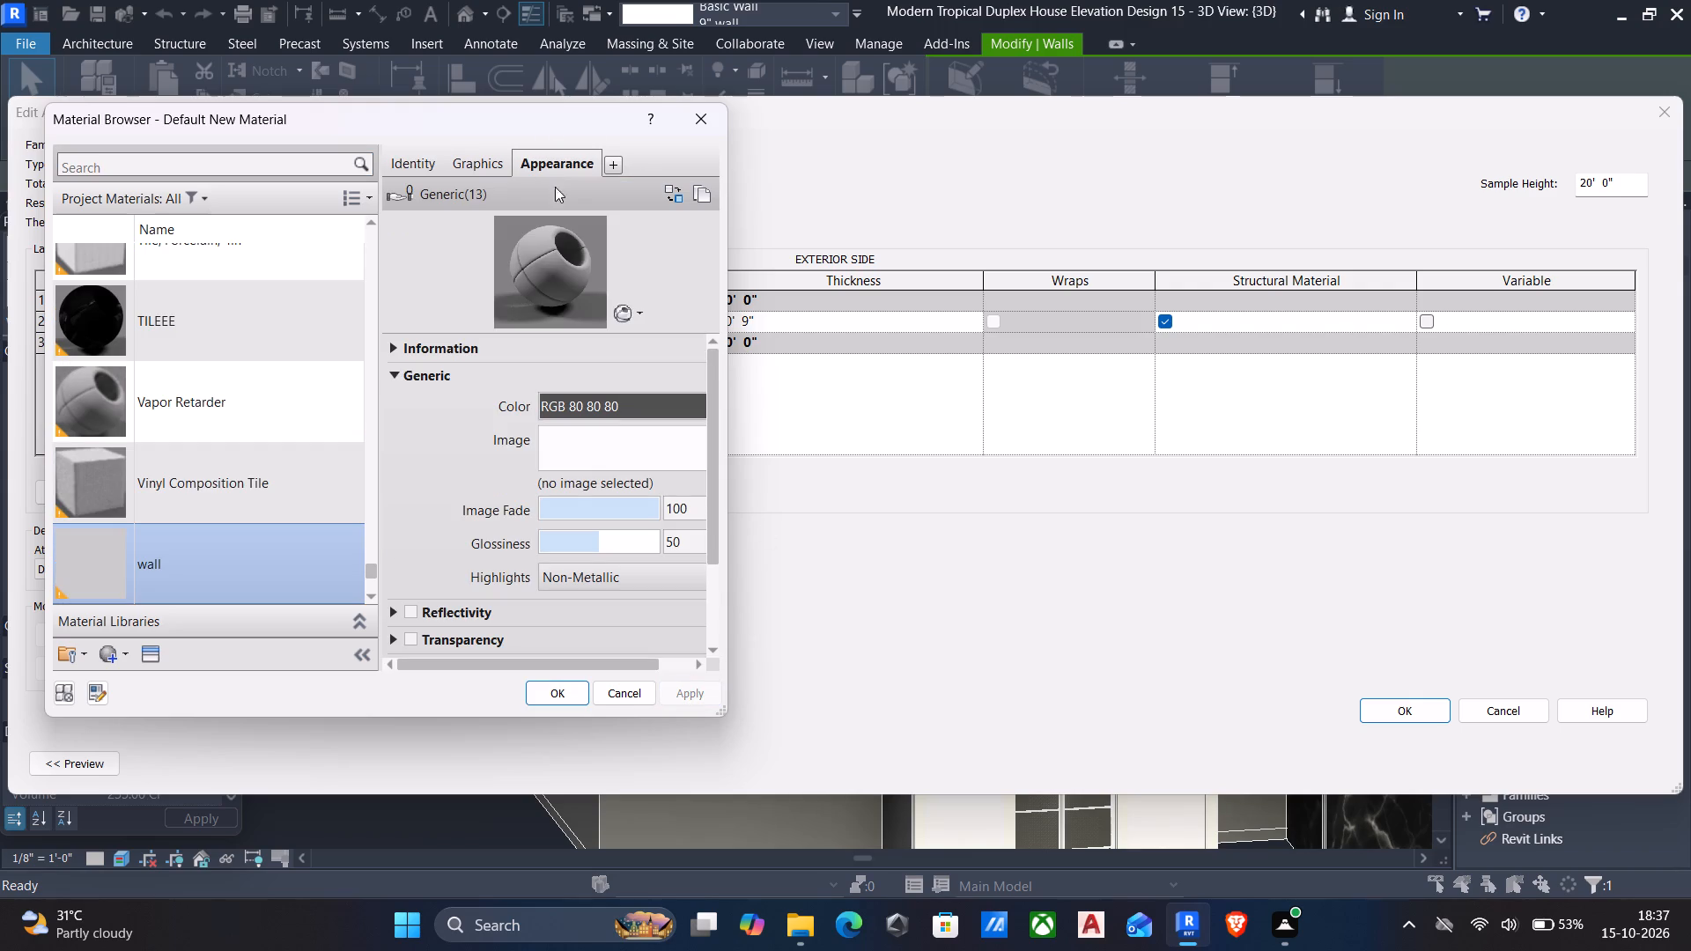
{"action": "left_click", "coordinate": [651, 459]}
{"action": "scroll", "coordinate": [850, 382], "scroll_direction": "down", "scroll_amount": 2}
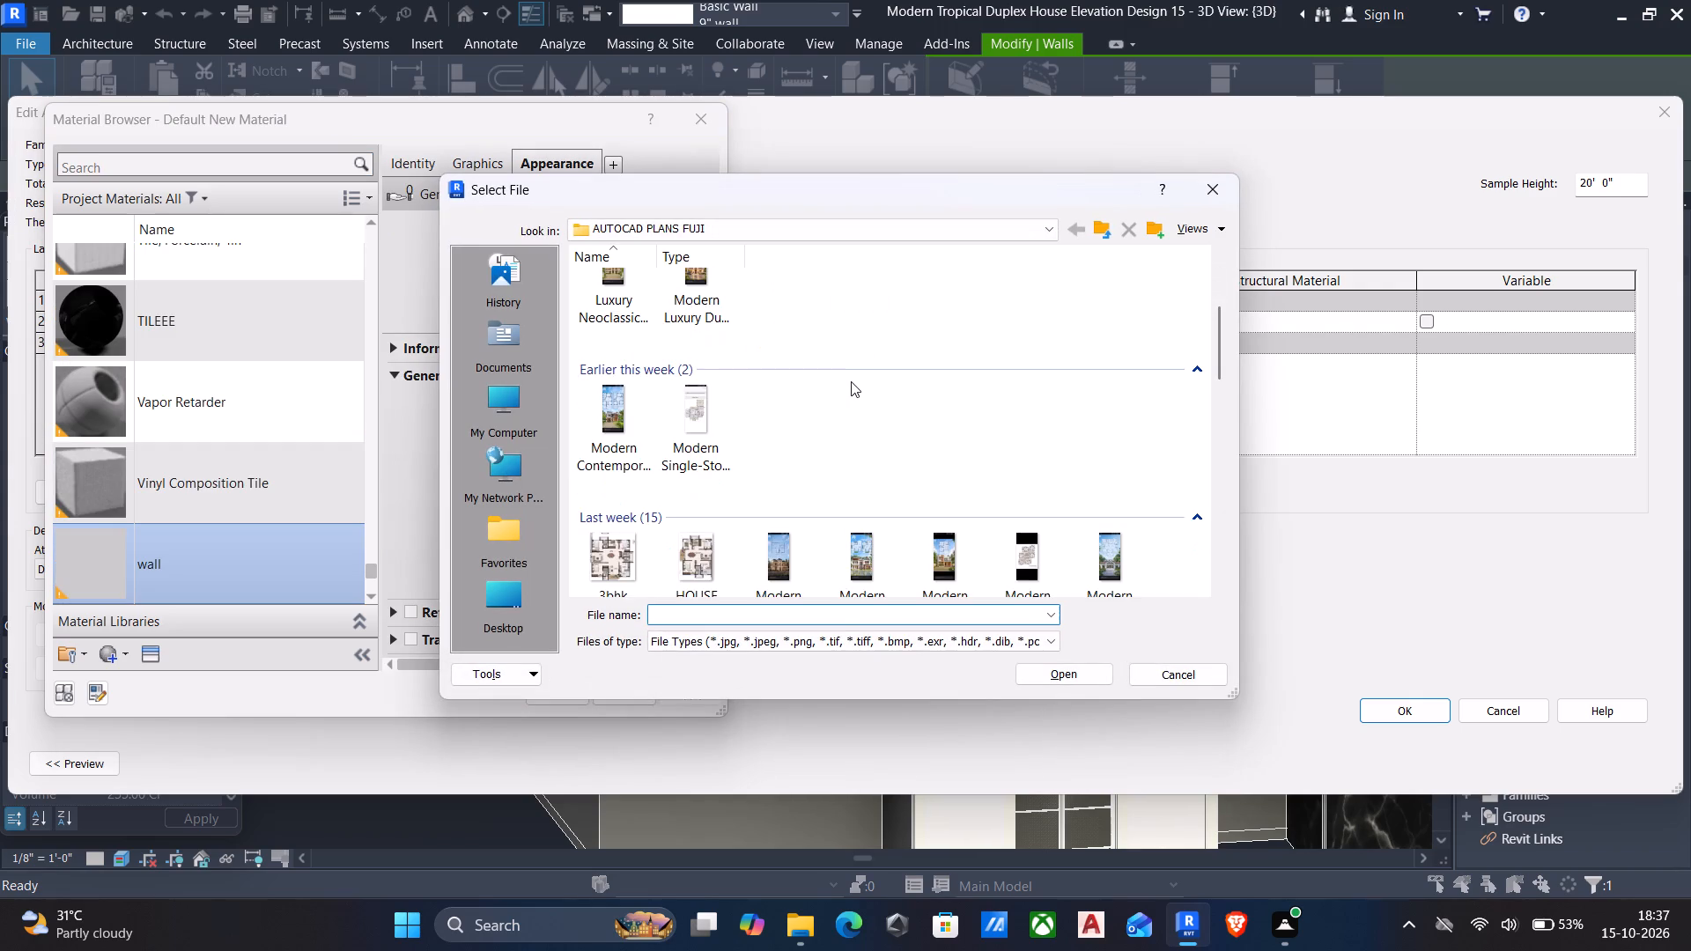
{"action": "scroll", "coordinate": [851, 396], "scroll_direction": "up", "scroll_amount": 2}
{"action": "left_click", "coordinate": [849, 349]}
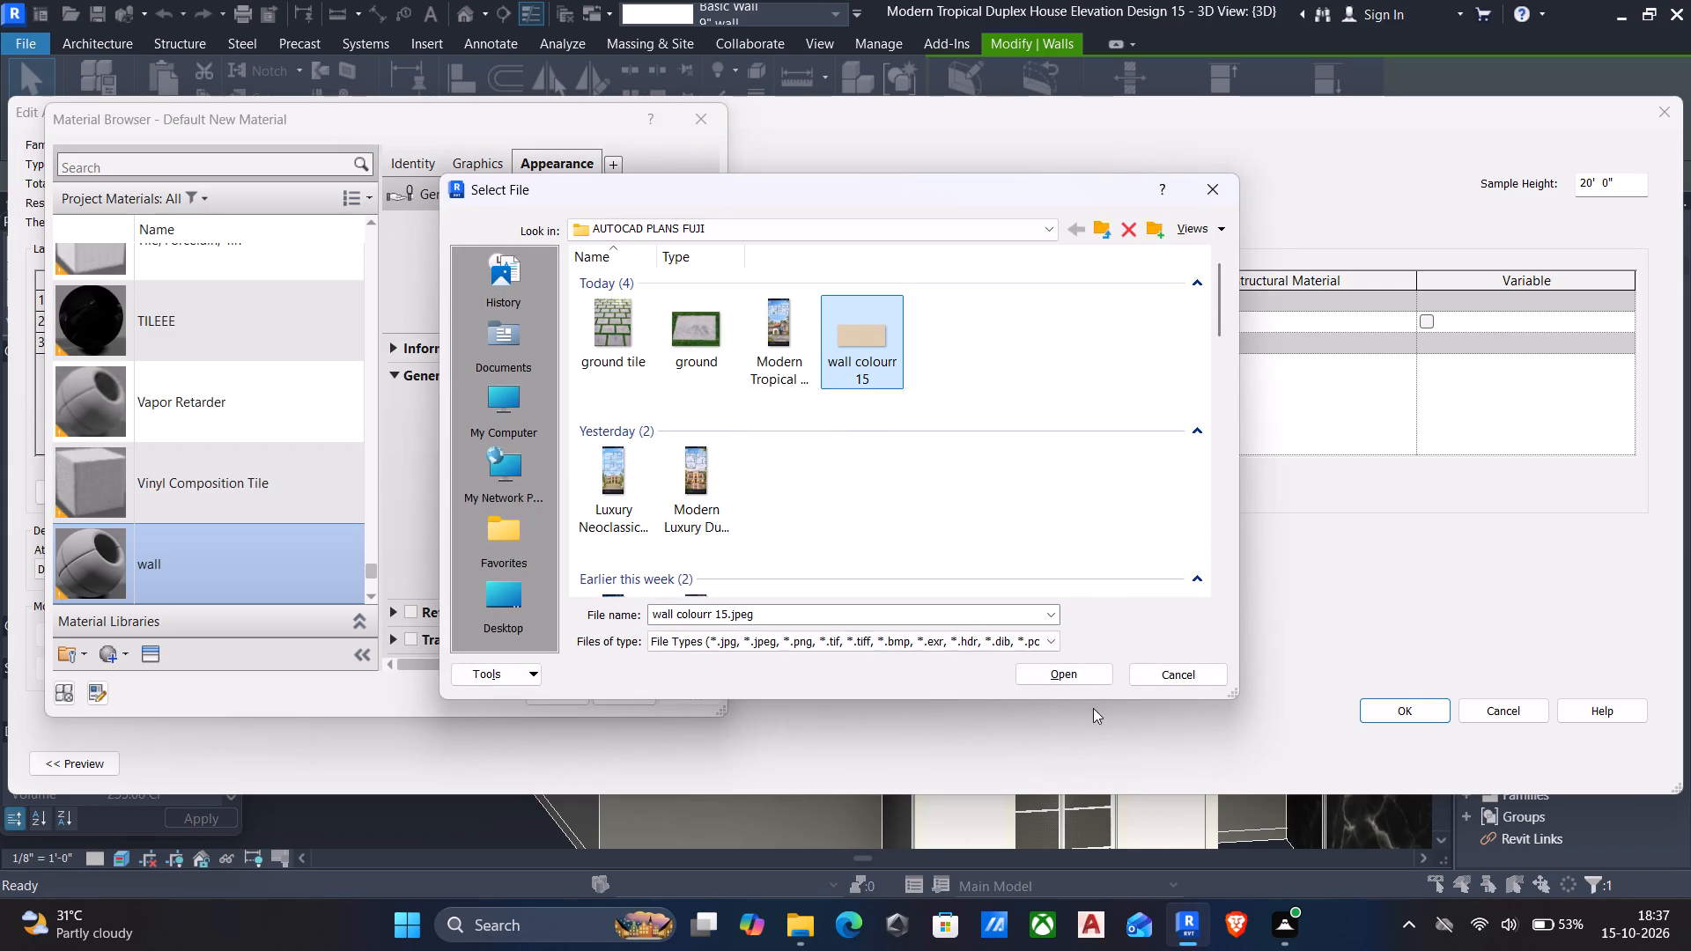
{"action": "left_click", "coordinate": [1074, 677]}
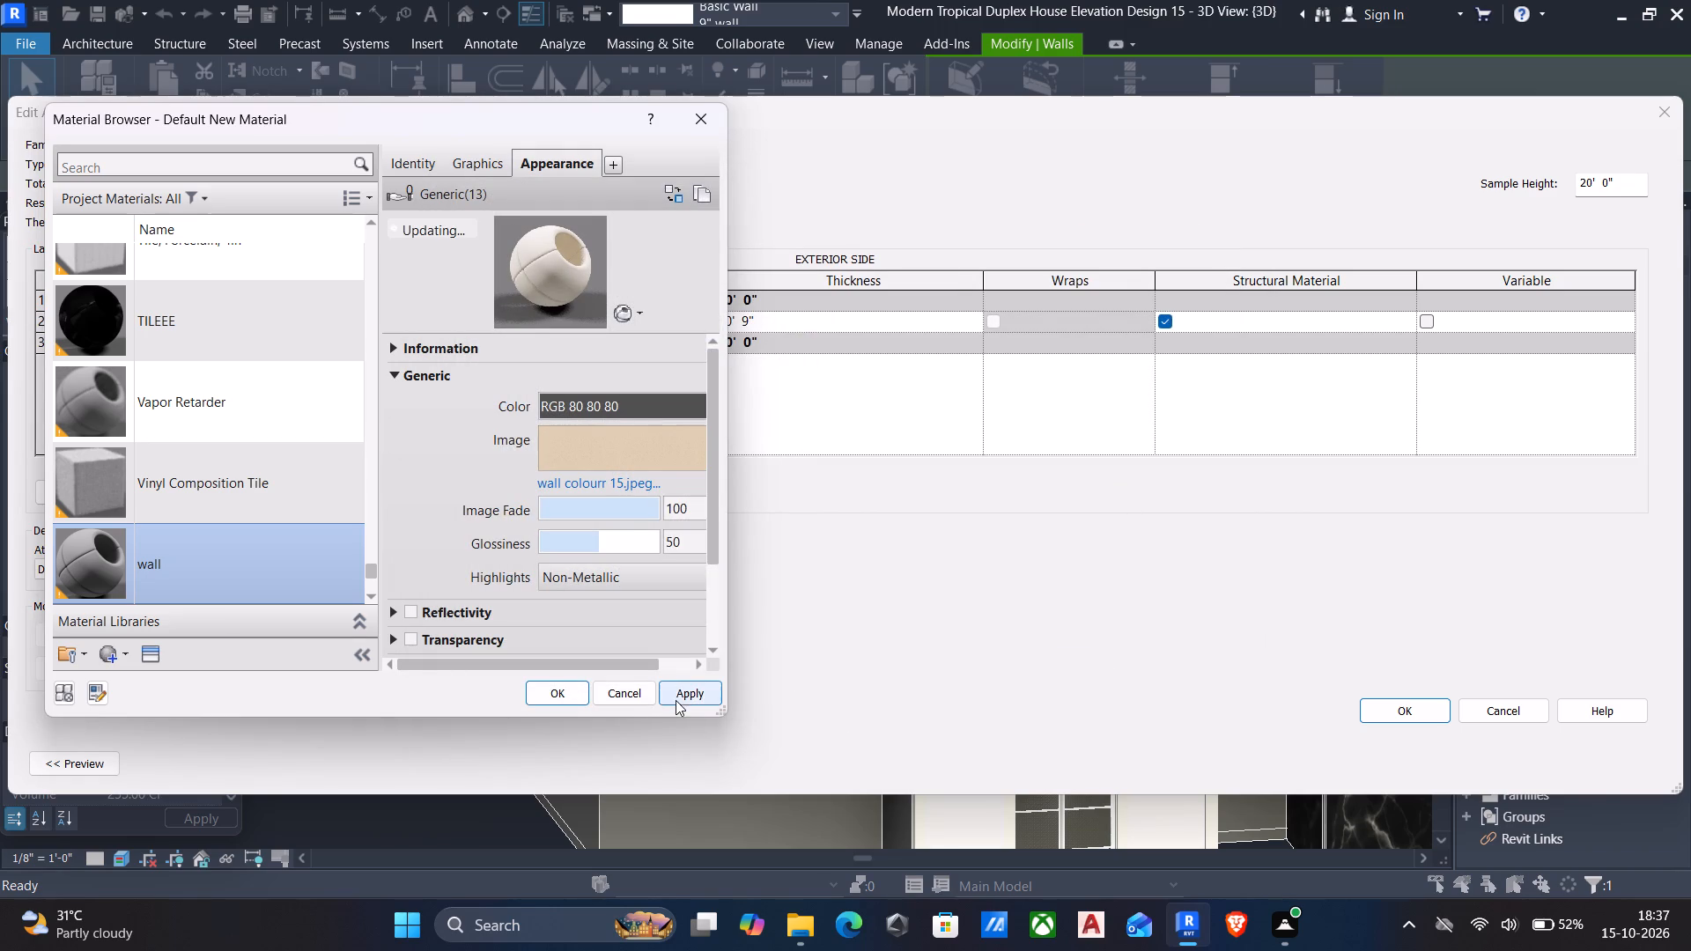
{"action": "left_click", "coordinate": [677, 699]}
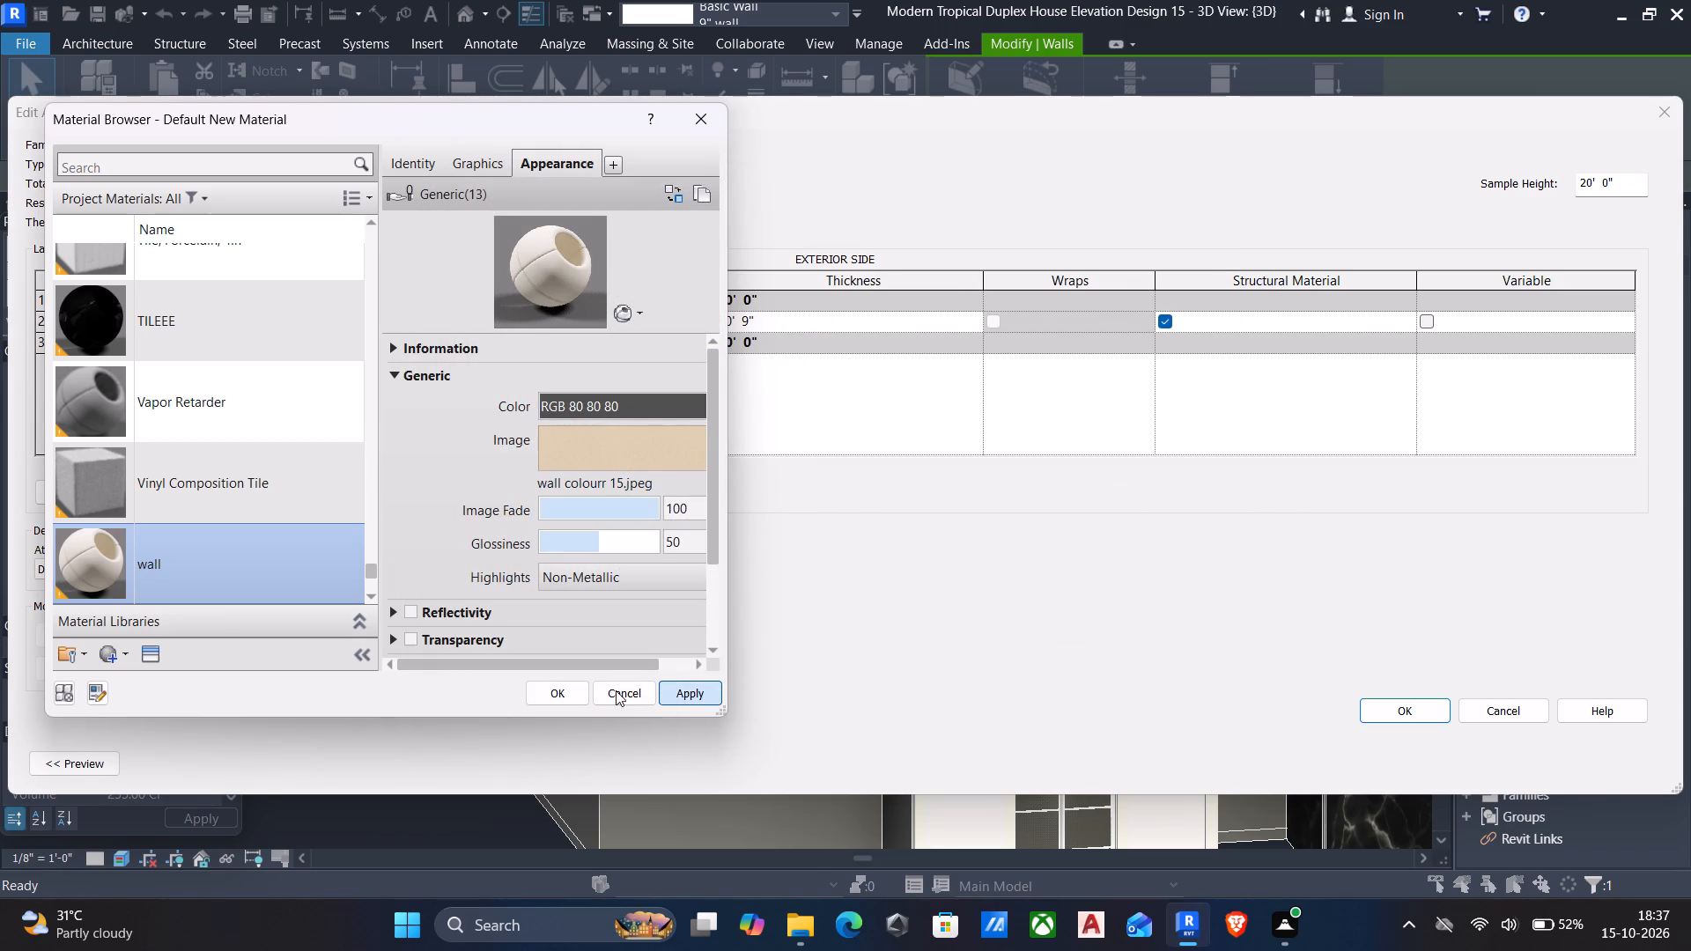
{"action": "left_click", "coordinate": [550, 696]}
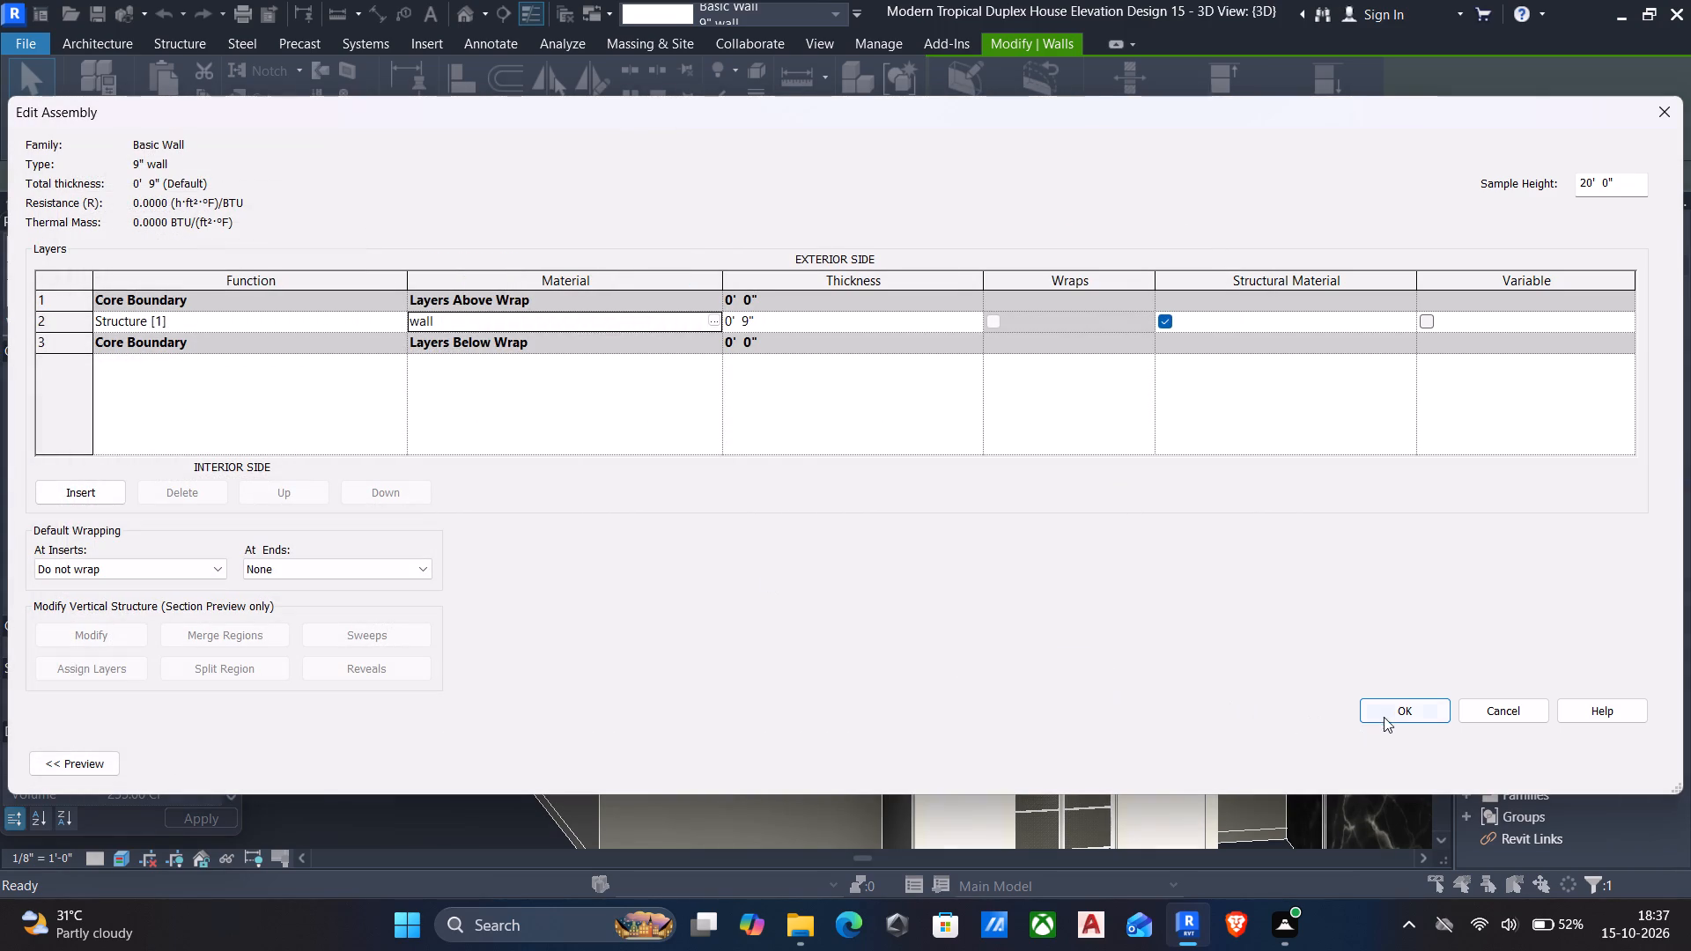
{"action": "left_click", "coordinate": [1386, 715]}
{"action": "left_click", "coordinate": [1623, 758]}
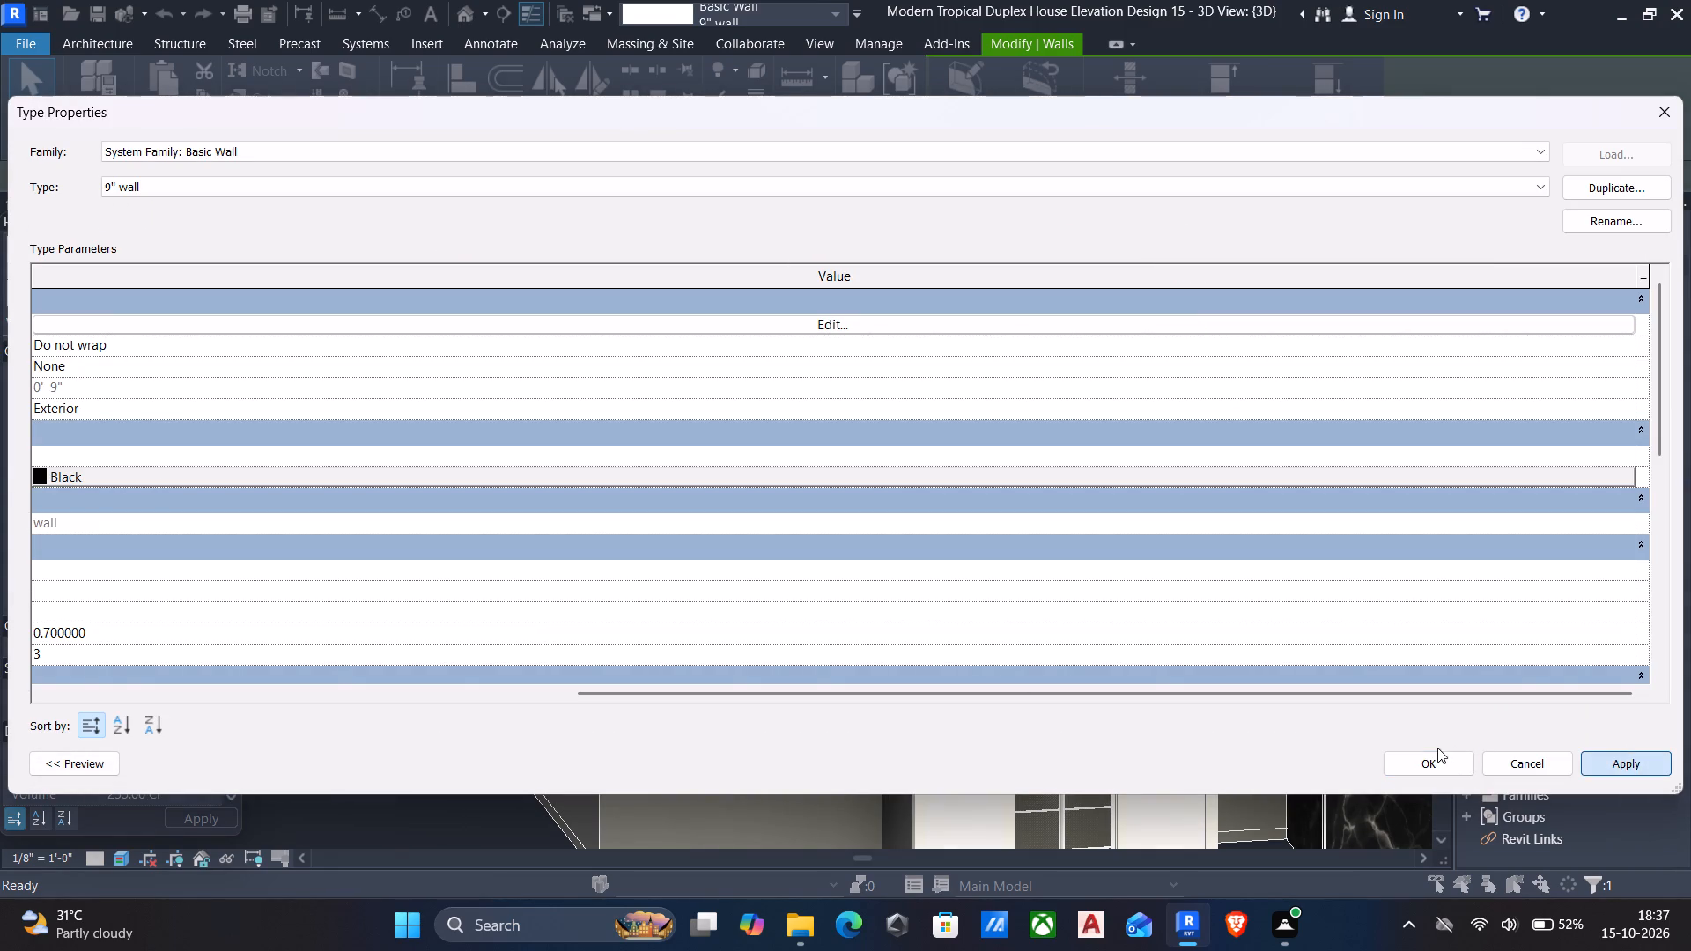
{"action": "left_click", "coordinate": [1422, 764]}
{"action": "scroll", "coordinate": [1253, 604], "scroll_direction": "down", "scroll_amount": 3}
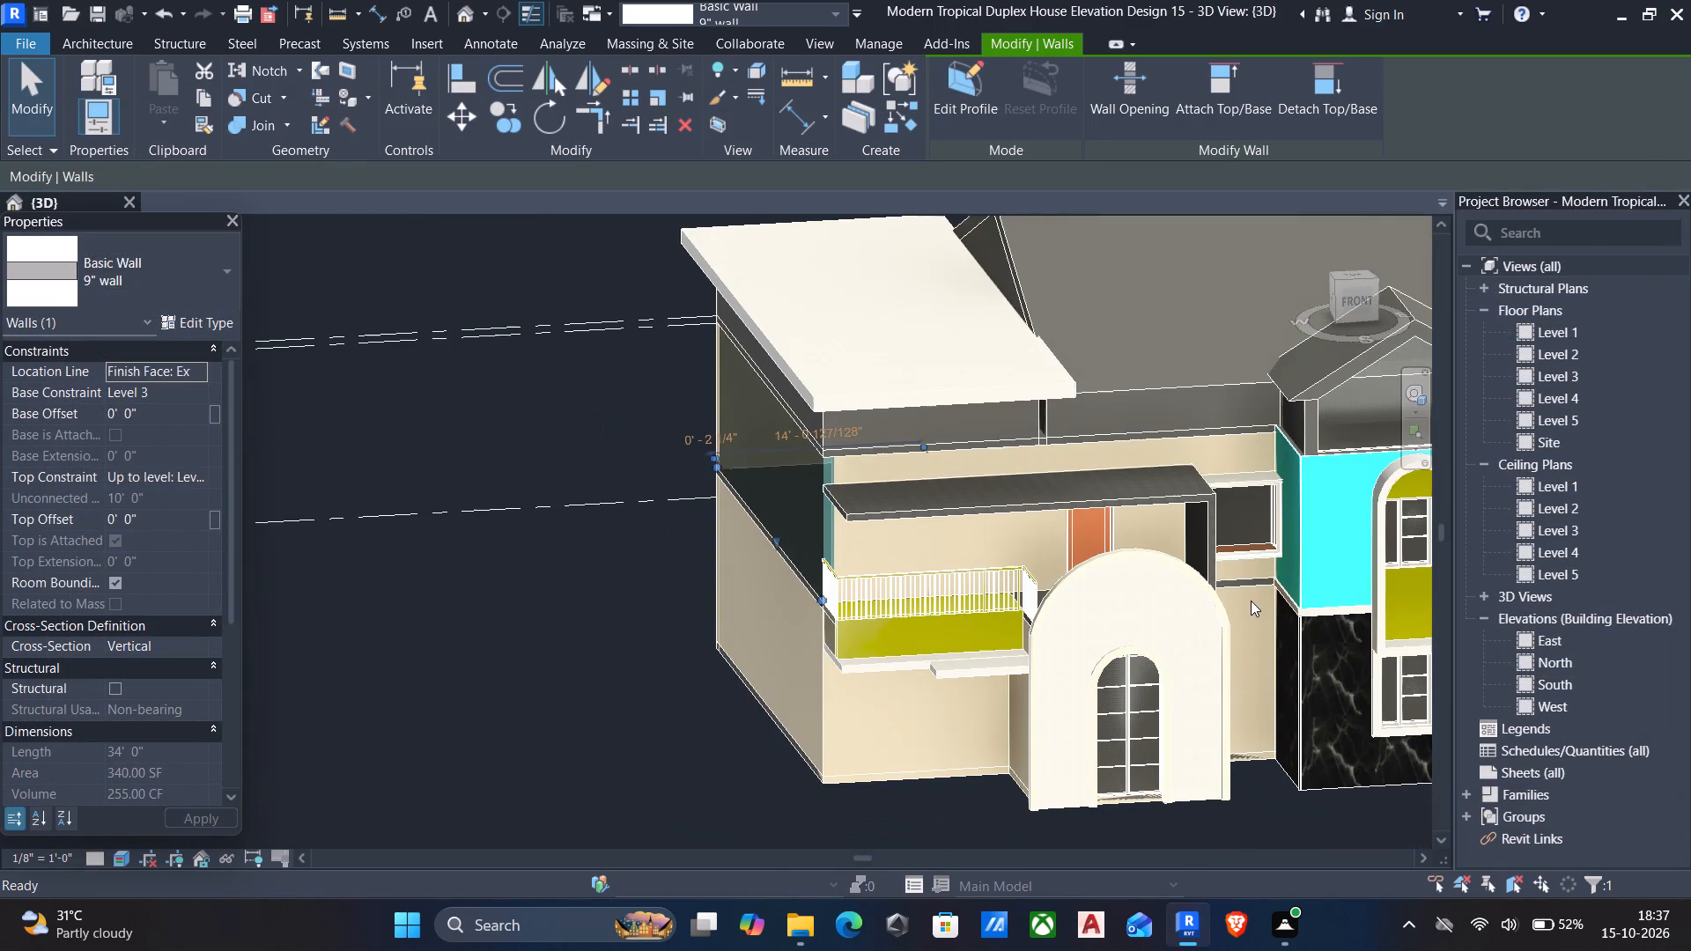
{"action": "key", "text": "Escape"}
Assign the wall material to the structure layer of the 6" GF floor type, starting from the Level 2 slab between the storeys.
{"action": "scroll", "coordinate": [1208, 597], "scroll_direction": "down", "scroll_amount": 2}
{"action": "middle_click_drag", "start_coordinate": [1204, 602], "coordinate": [1204, 595], "text": "shift"}
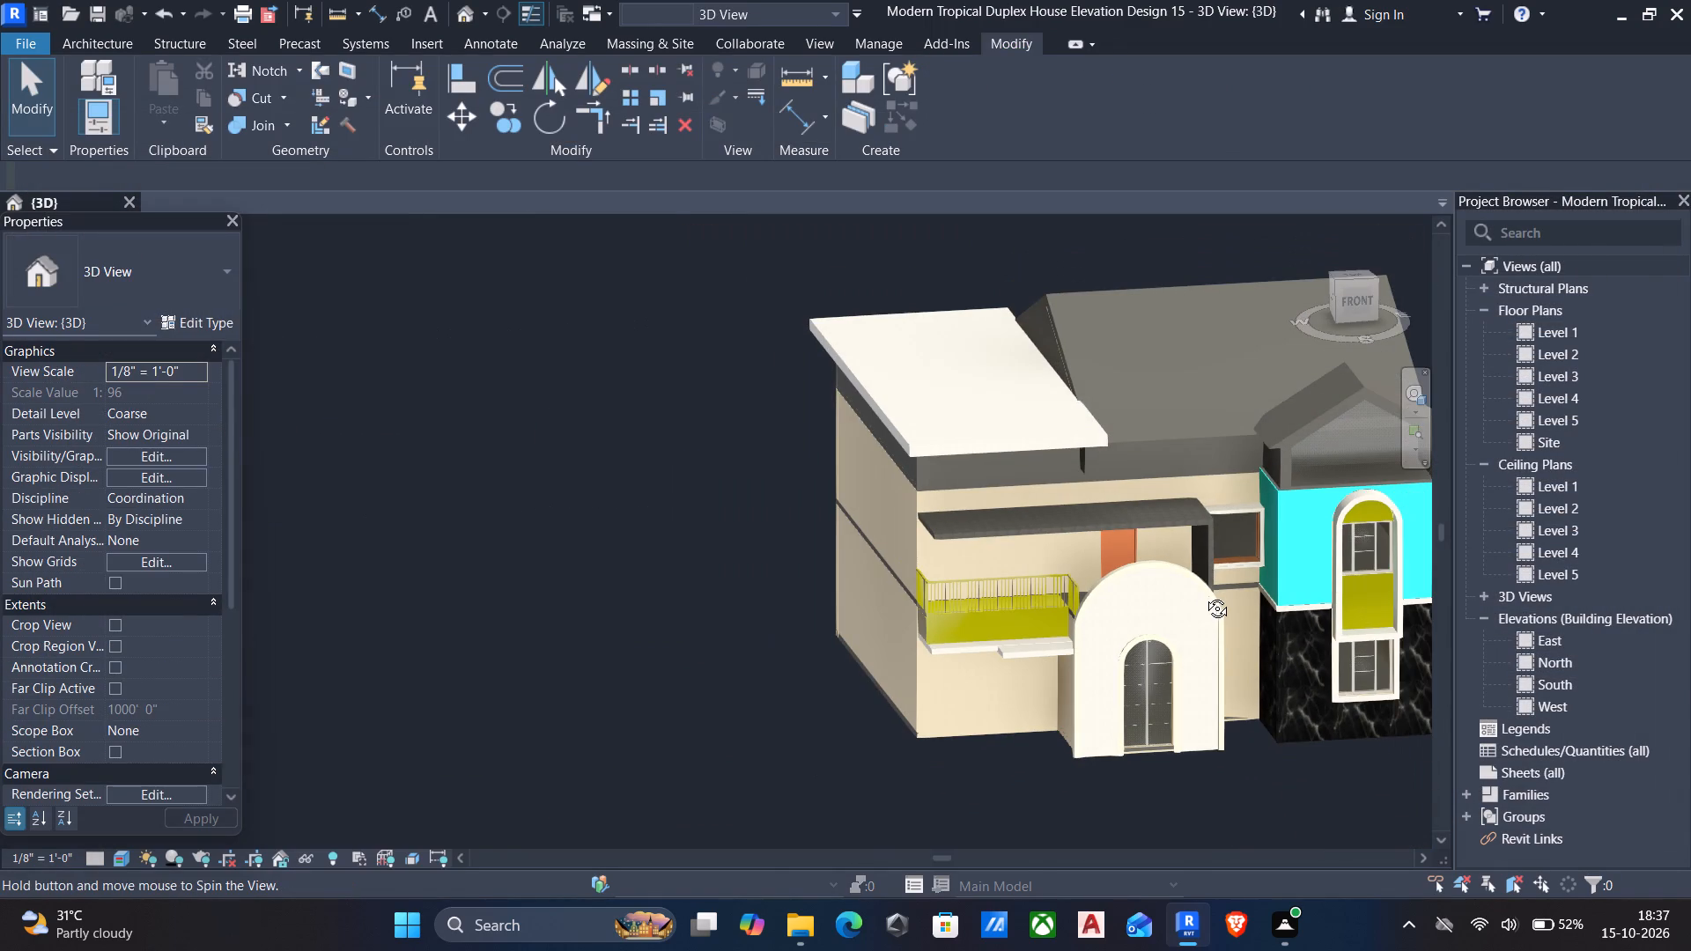
{"action": "middle_click_drag", "start_coordinate": [1204, 595], "coordinate": [1256, 503], "text": "shift"}
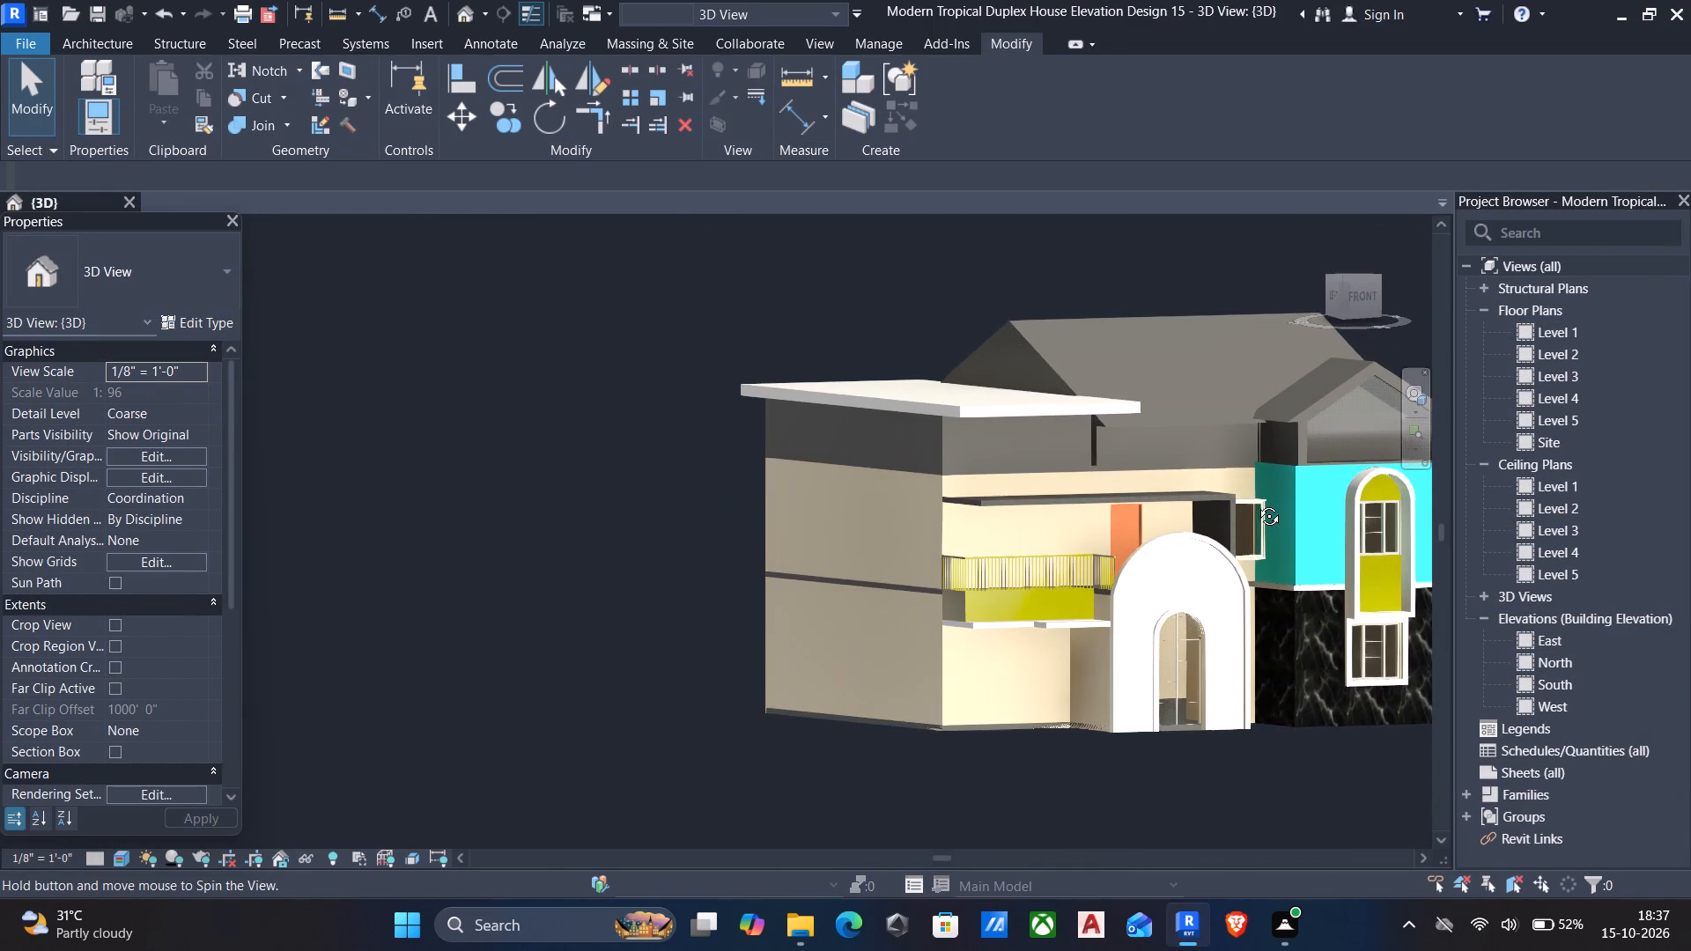
{"action": "middle_click_drag", "start_coordinate": [1256, 503], "coordinate": [1258, 503], "text": "shift"}
{"action": "scroll", "coordinate": [916, 609], "scroll_direction": "up", "scroll_amount": 1}
{"action": "left_click", "coordinate": [916, 585]}
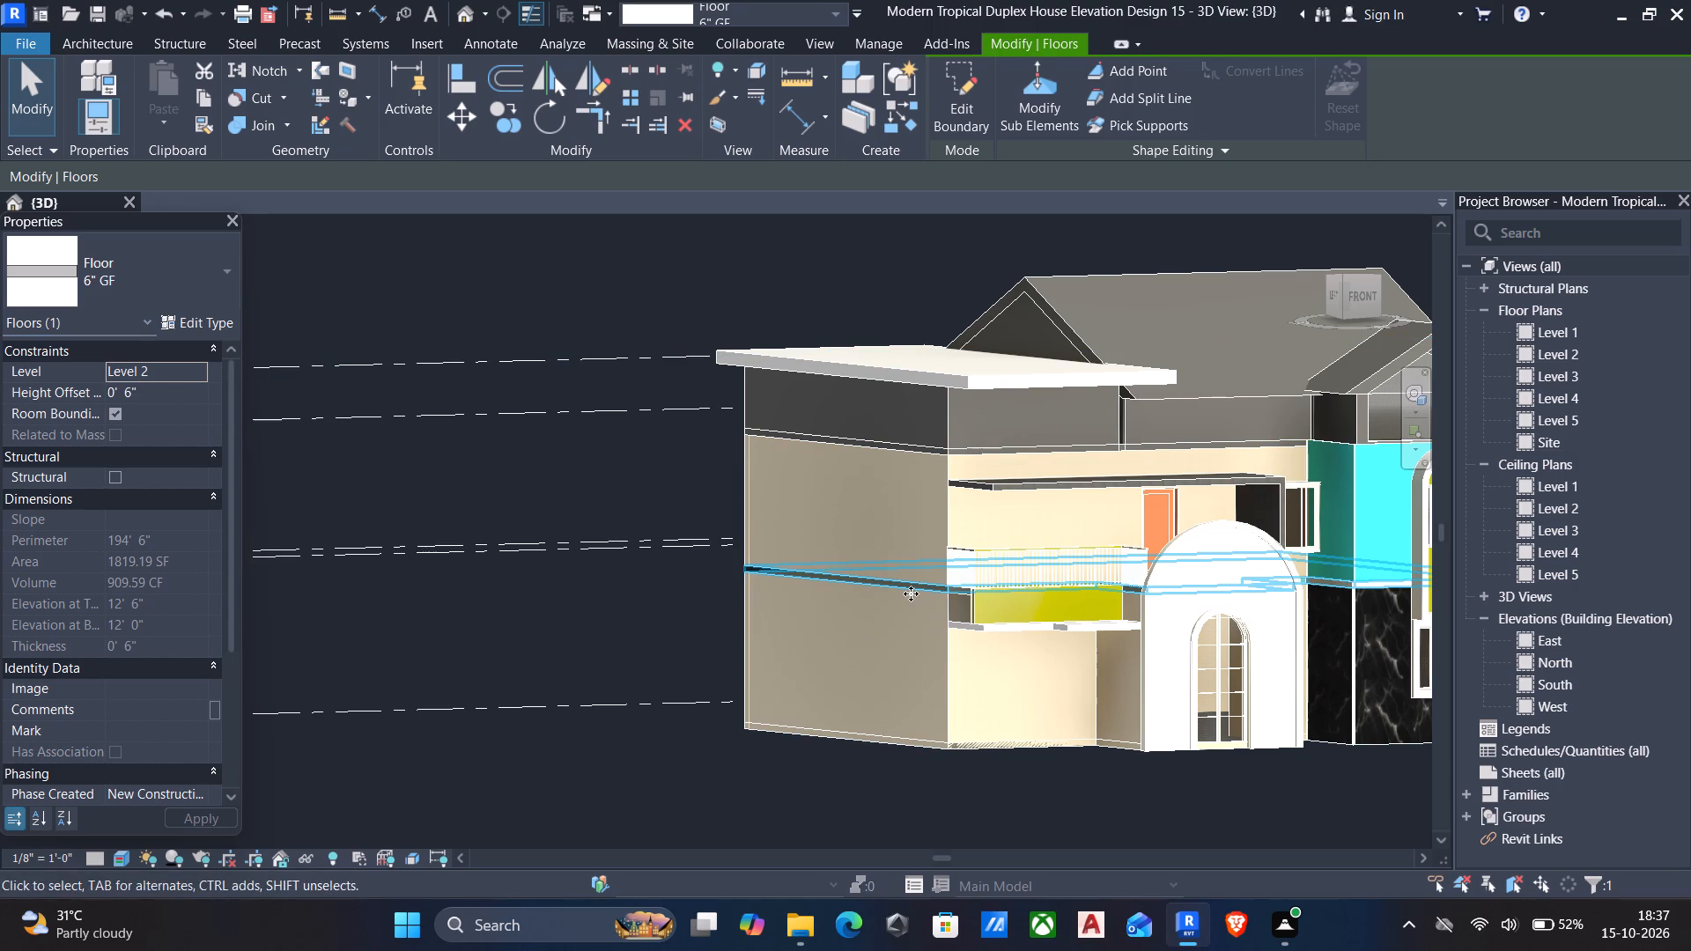
{"action": "left_click", "coordinate": [905, 590]}
{"action": "key", "text": "Escape"}
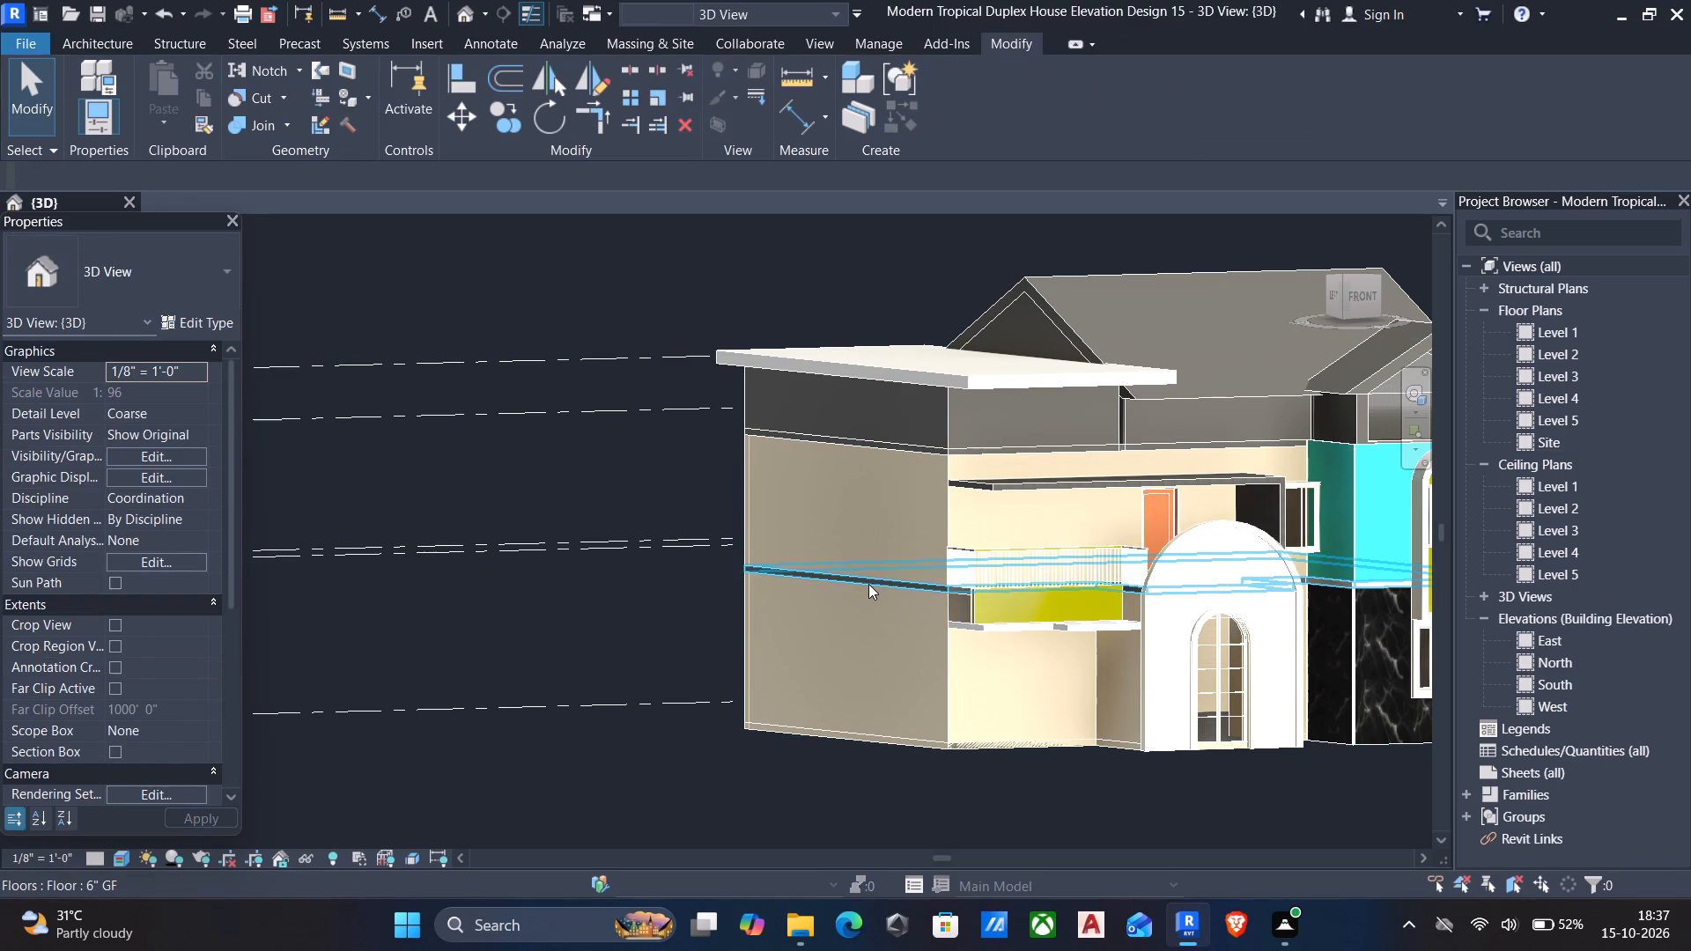
{"action": "key", "text": "Escape"}
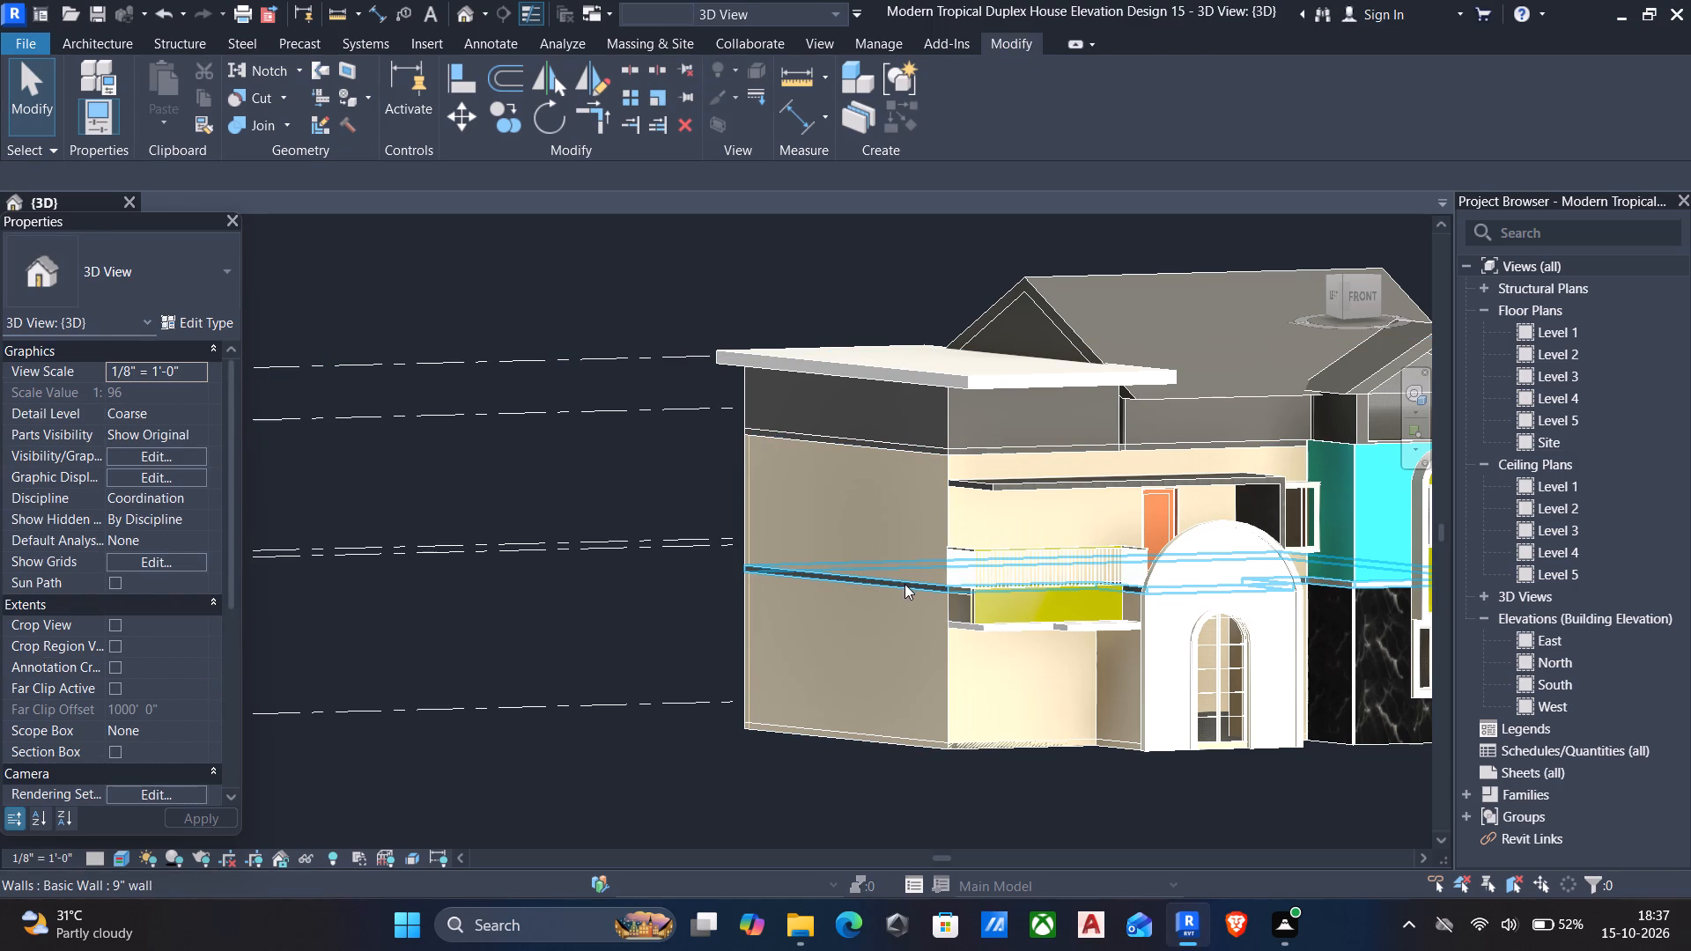
{"action": "left_click", "coordinate": [905, 585]}
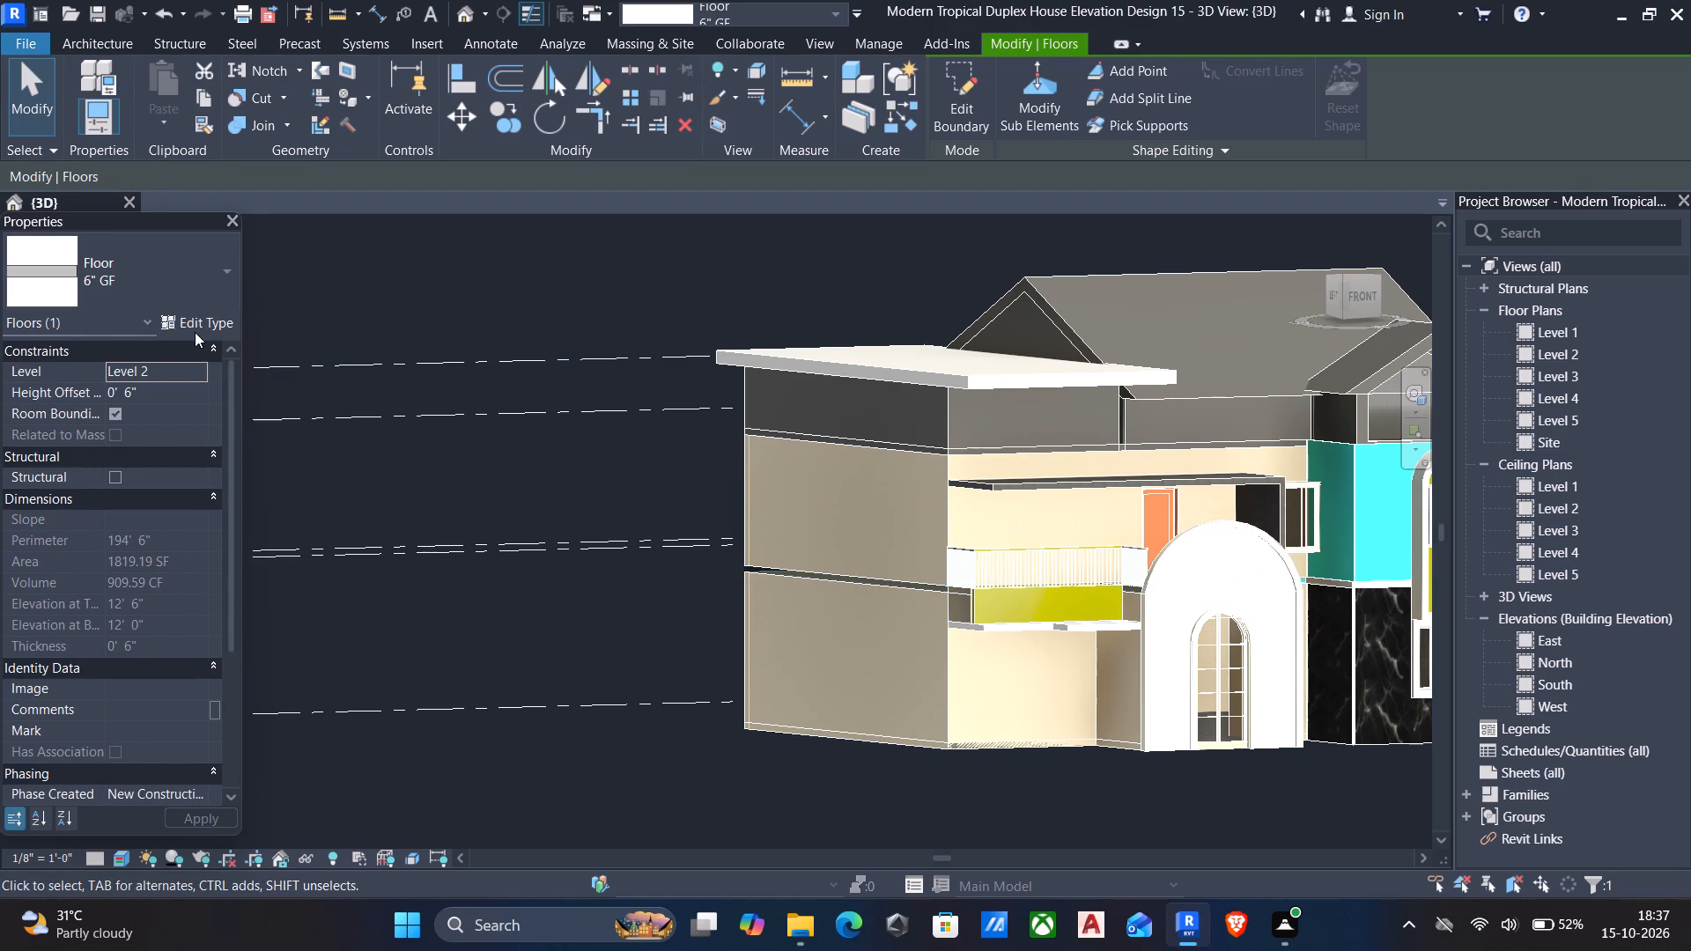
{"action": "left_click", "coordinate": [194, 316]}
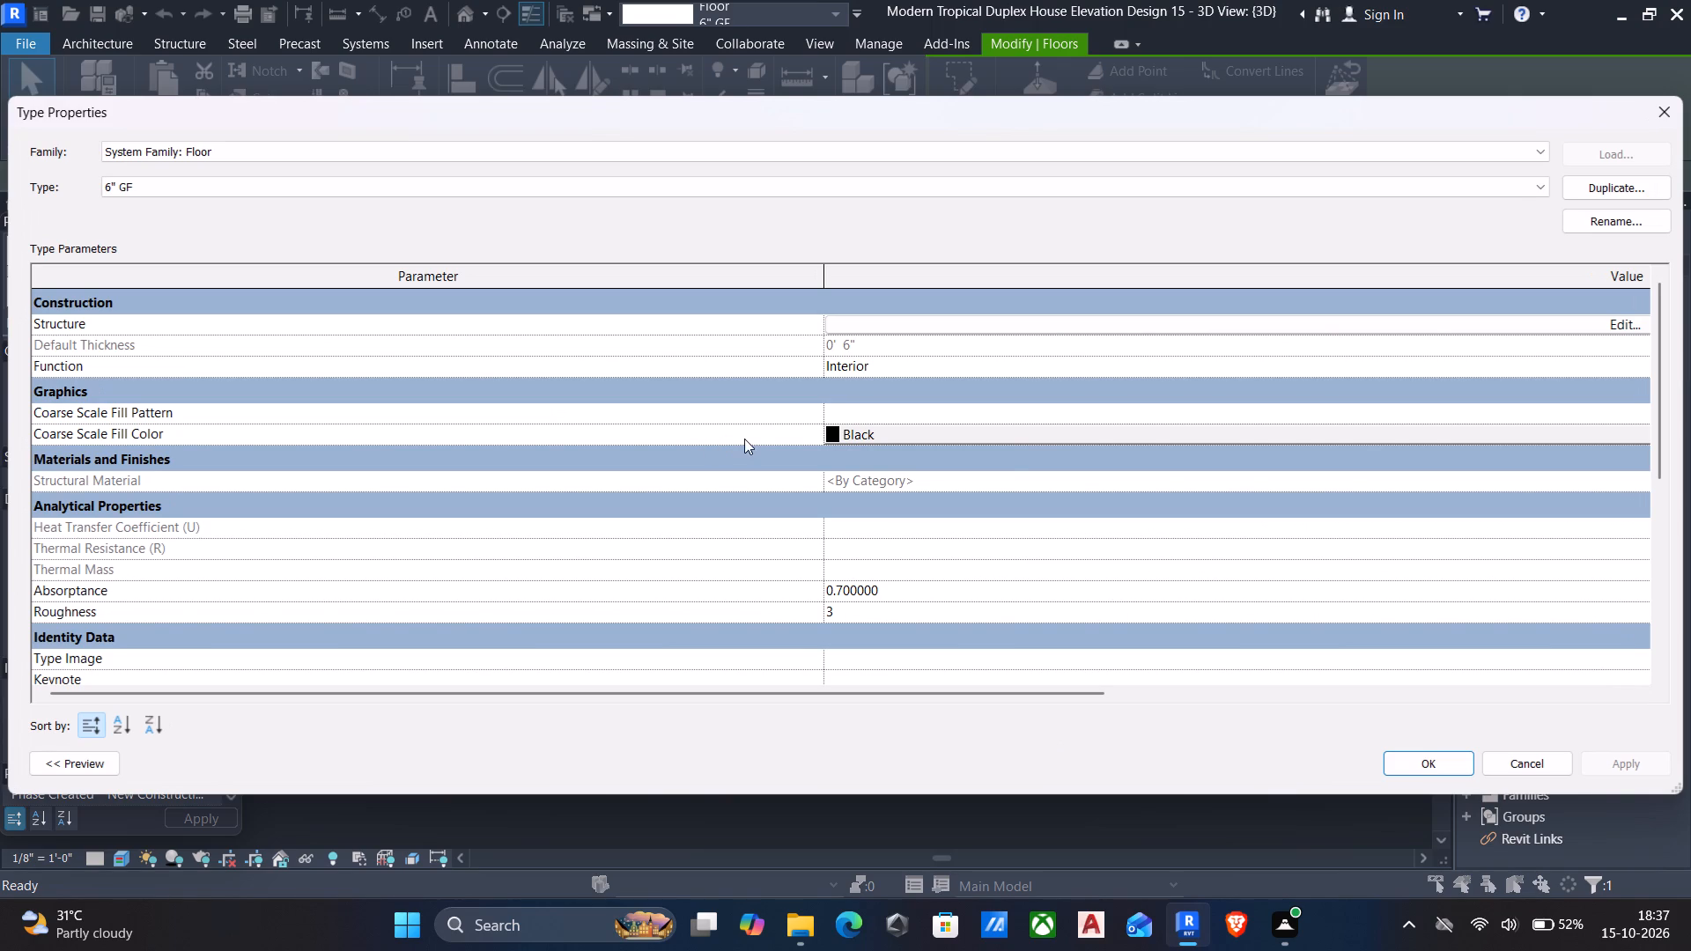
{"action": "left_click", "coordinate": [1634, 327]}
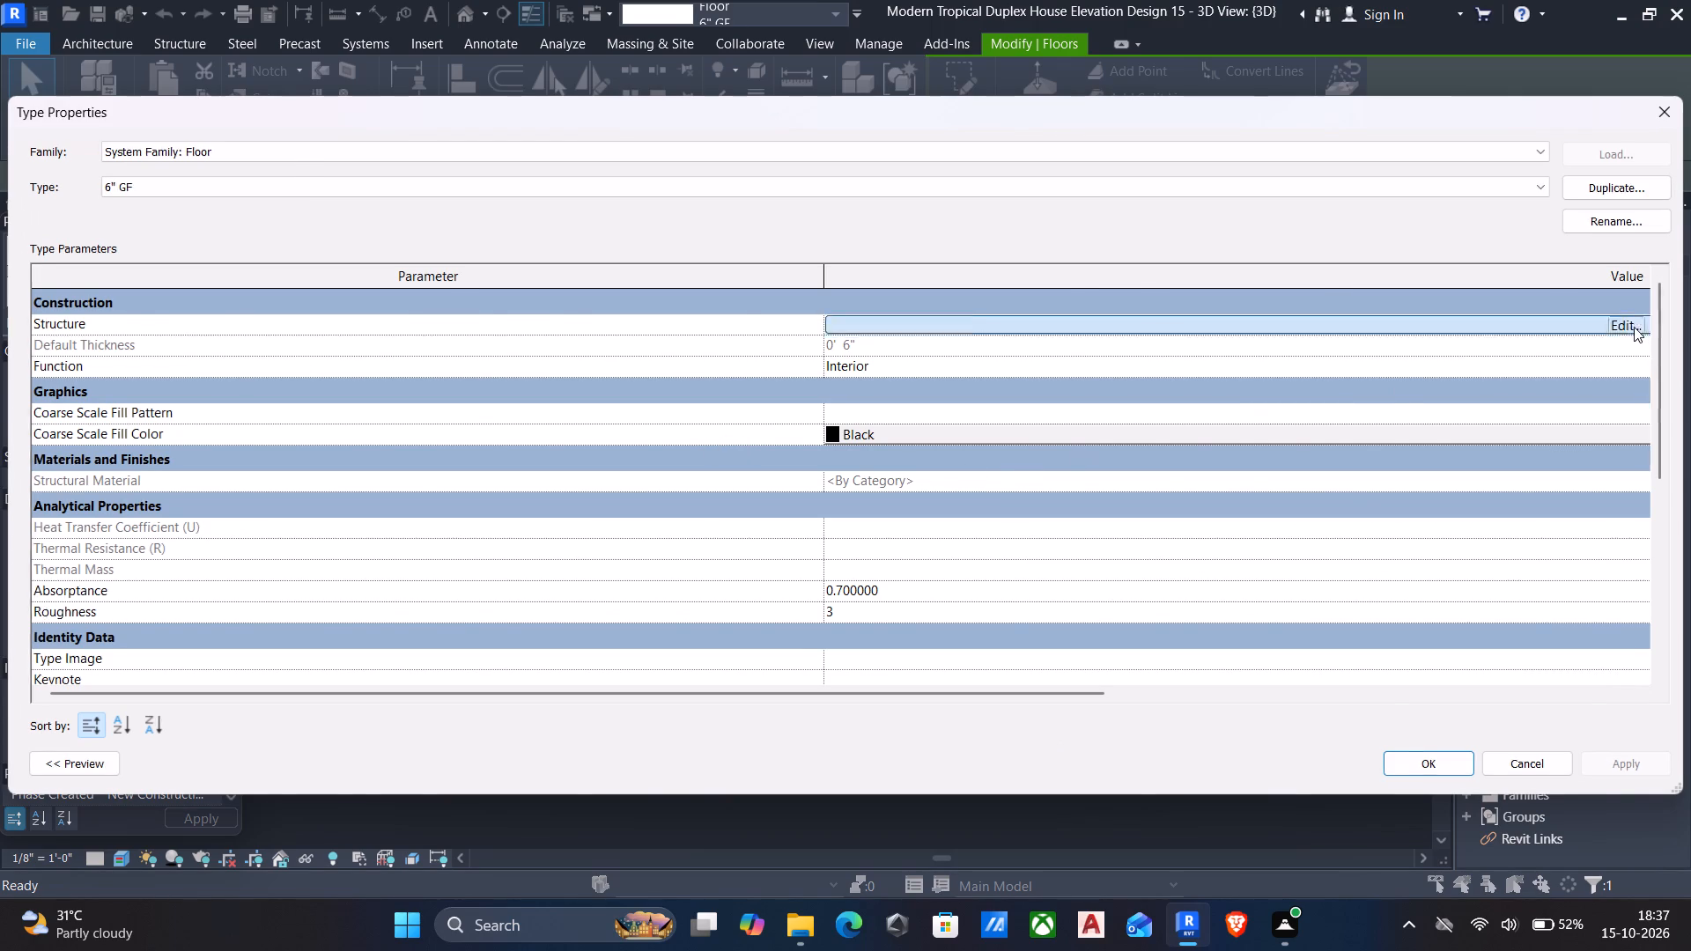
{"action": "left_click", "coordinate": [712, 325]}
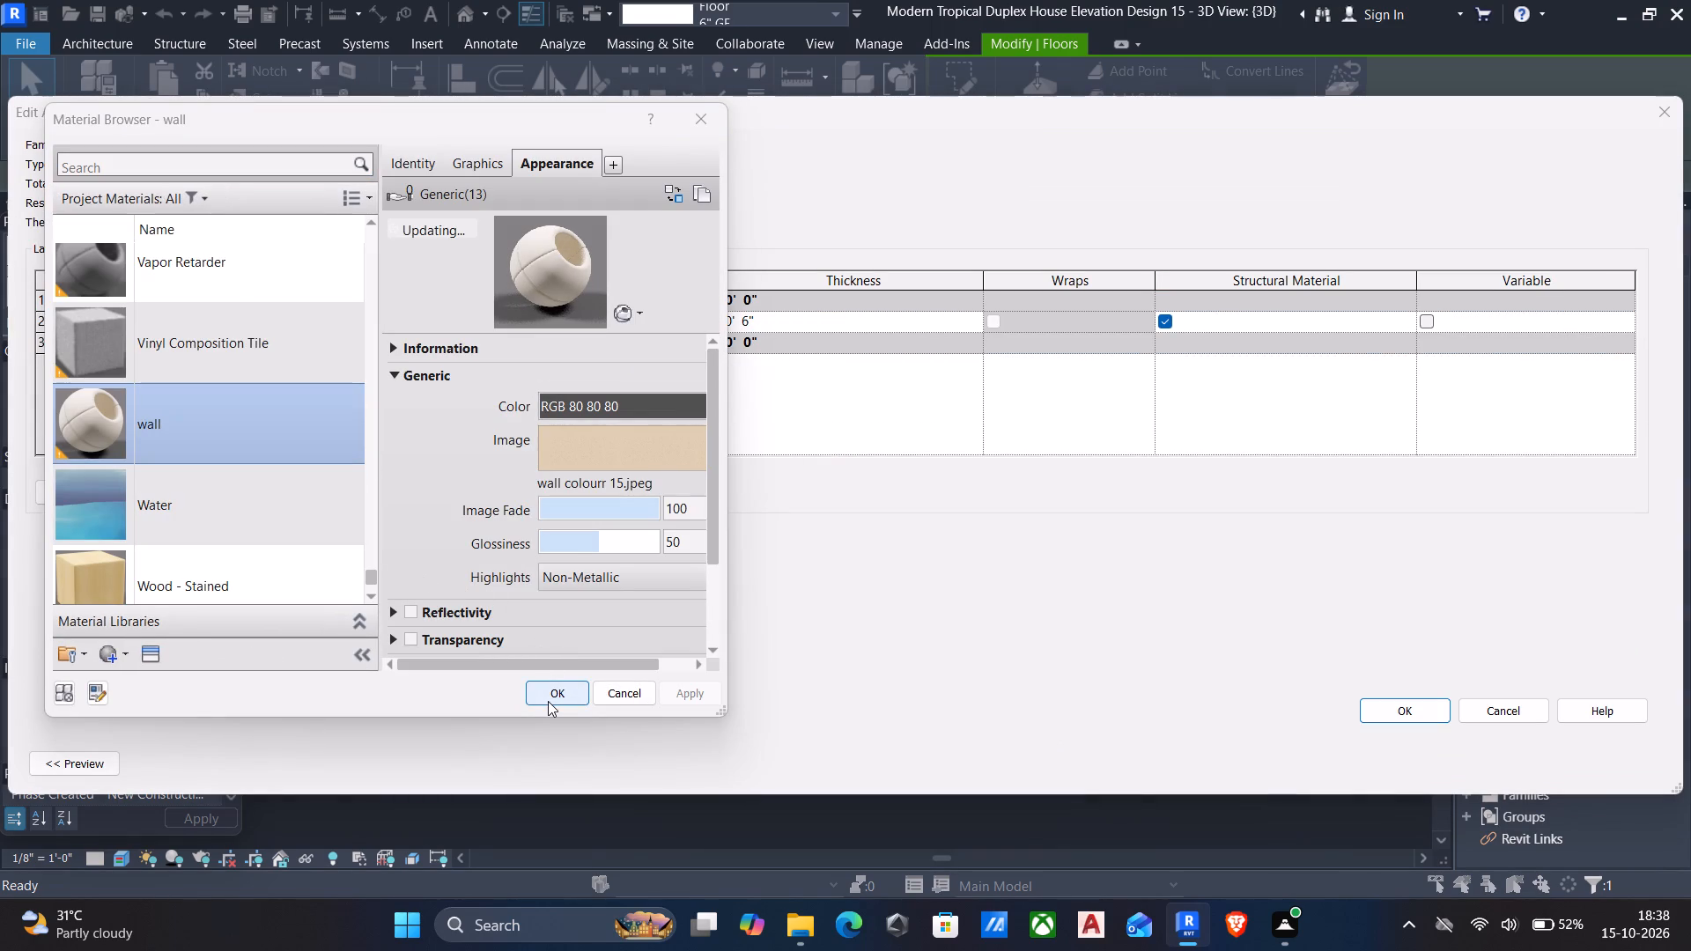
{"action": "left_click", "coordinate": [548, 701]}
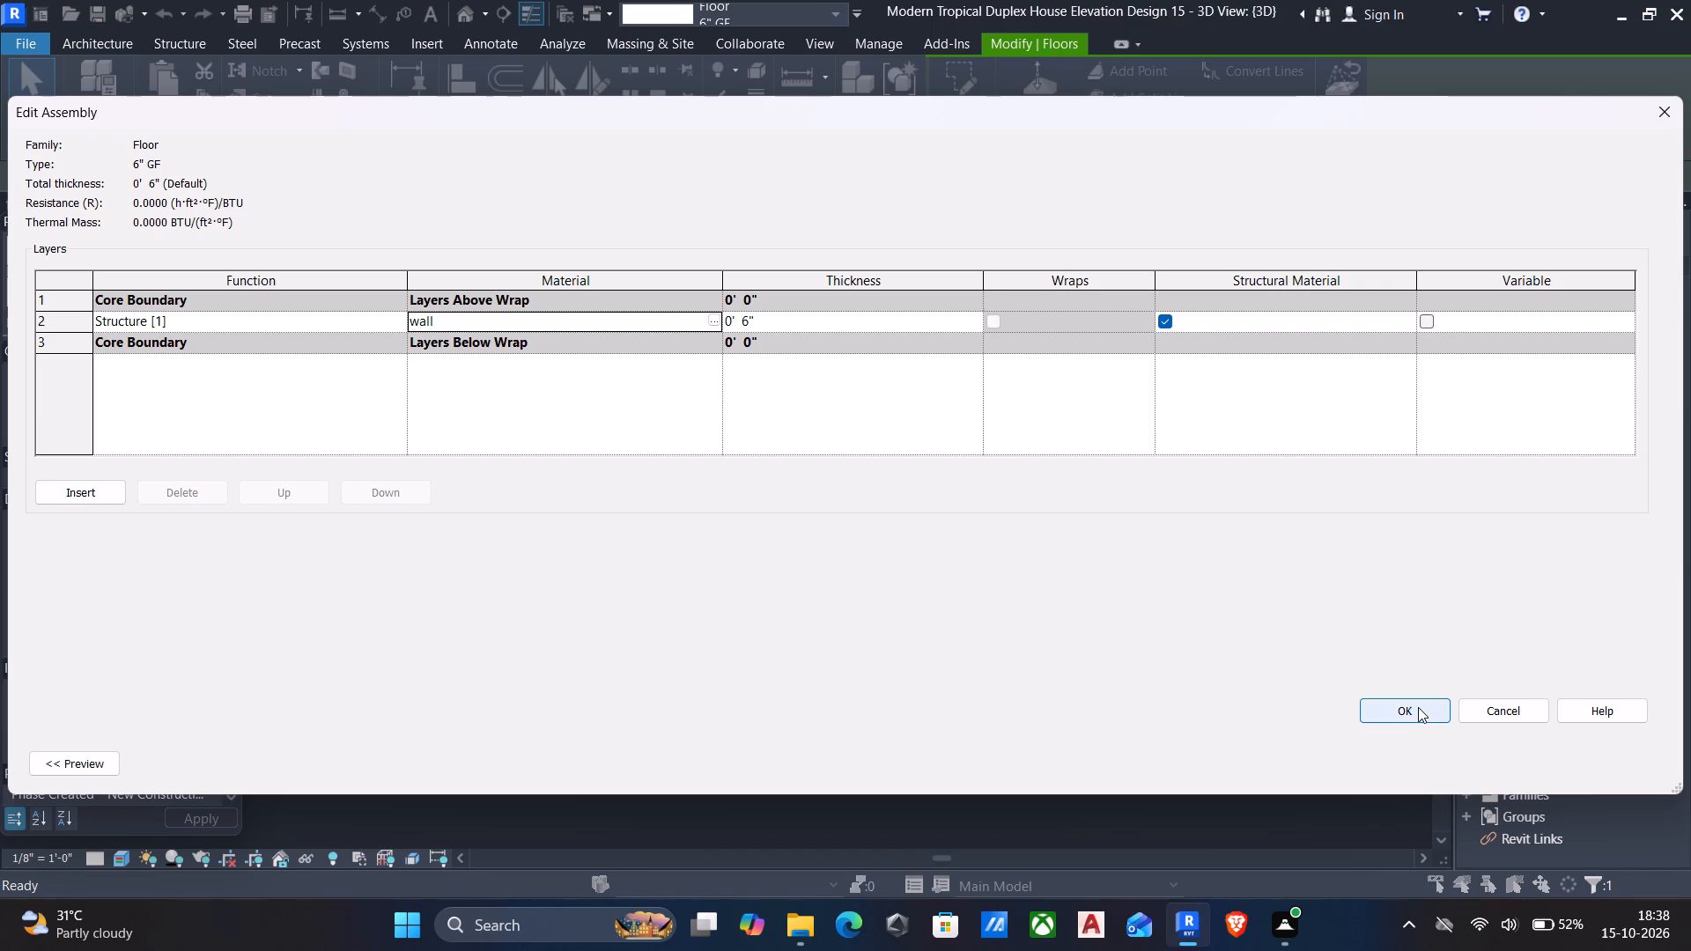
{"action": "left_click", "coordinate": [1414, 707]}
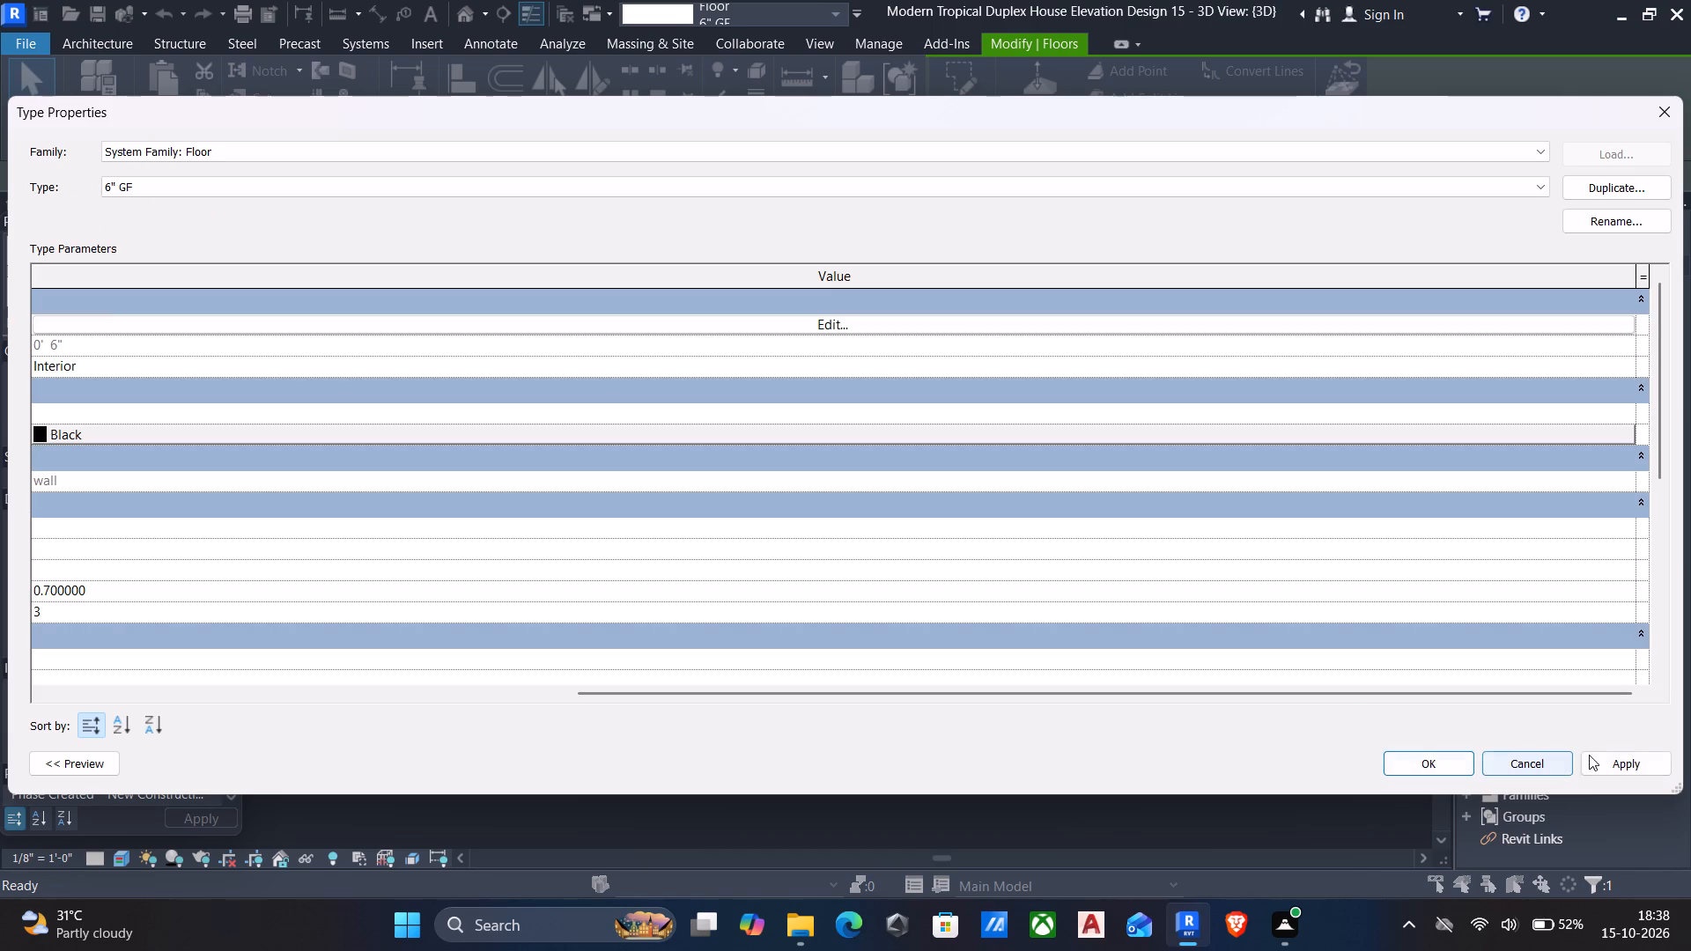
{"action": "left_click", "coordinate": [1594, 756]}
{"action": "left_click", "coordinate": [1414, 760]}
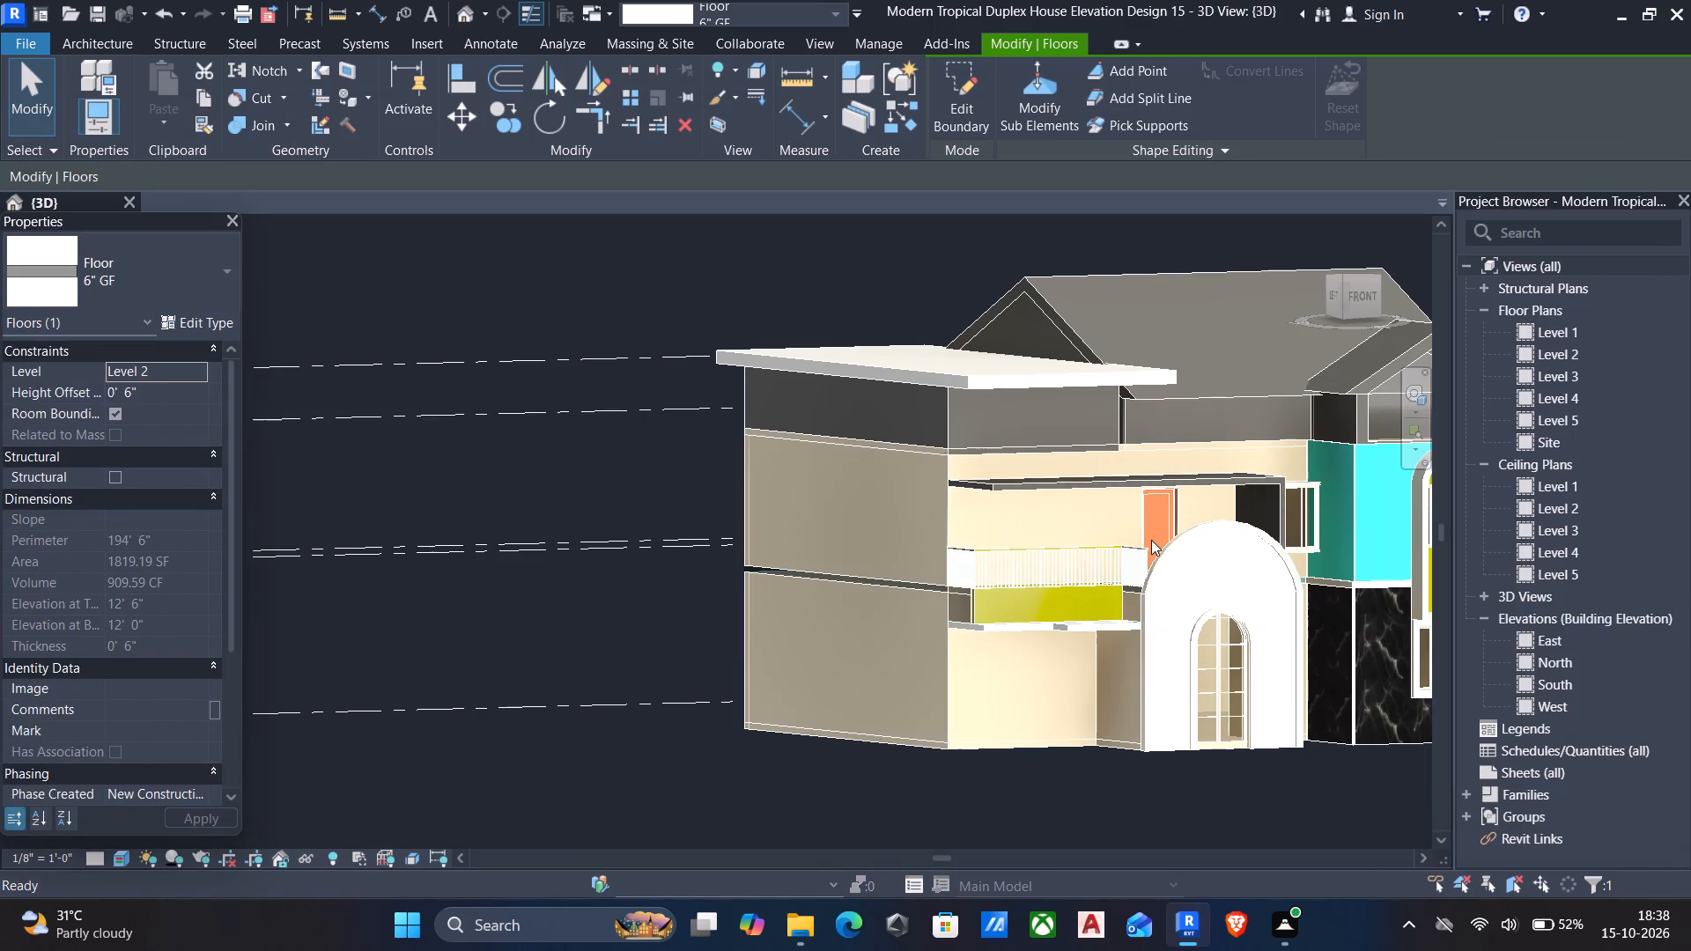
{"action": "key", "text": "Escape"}
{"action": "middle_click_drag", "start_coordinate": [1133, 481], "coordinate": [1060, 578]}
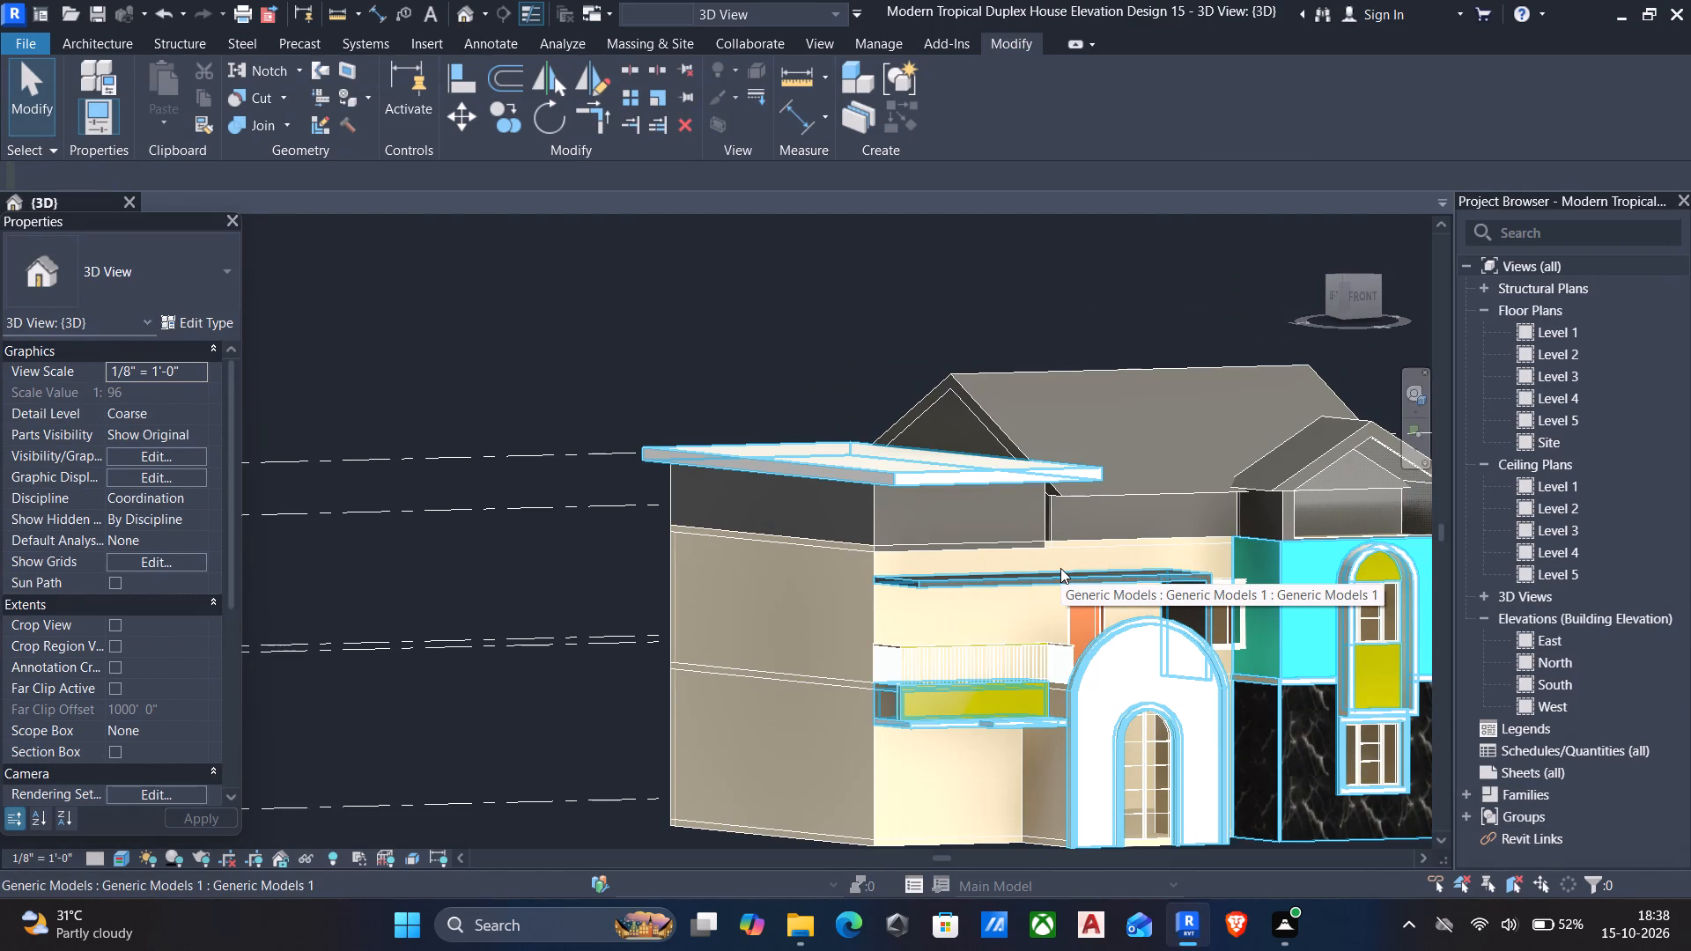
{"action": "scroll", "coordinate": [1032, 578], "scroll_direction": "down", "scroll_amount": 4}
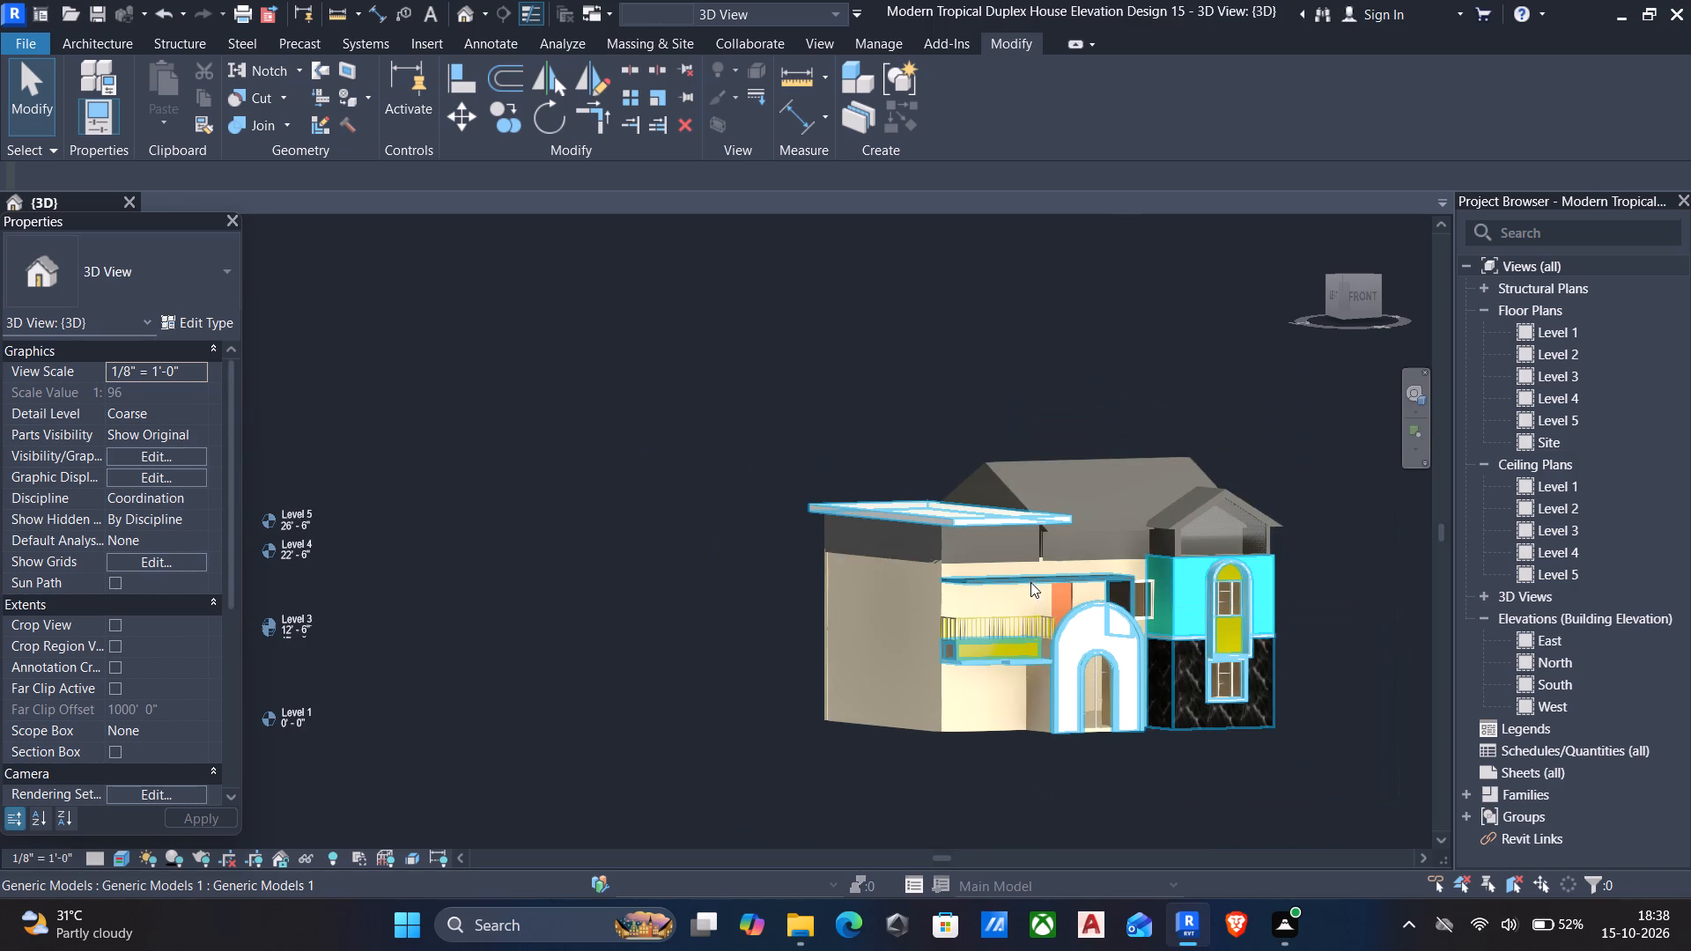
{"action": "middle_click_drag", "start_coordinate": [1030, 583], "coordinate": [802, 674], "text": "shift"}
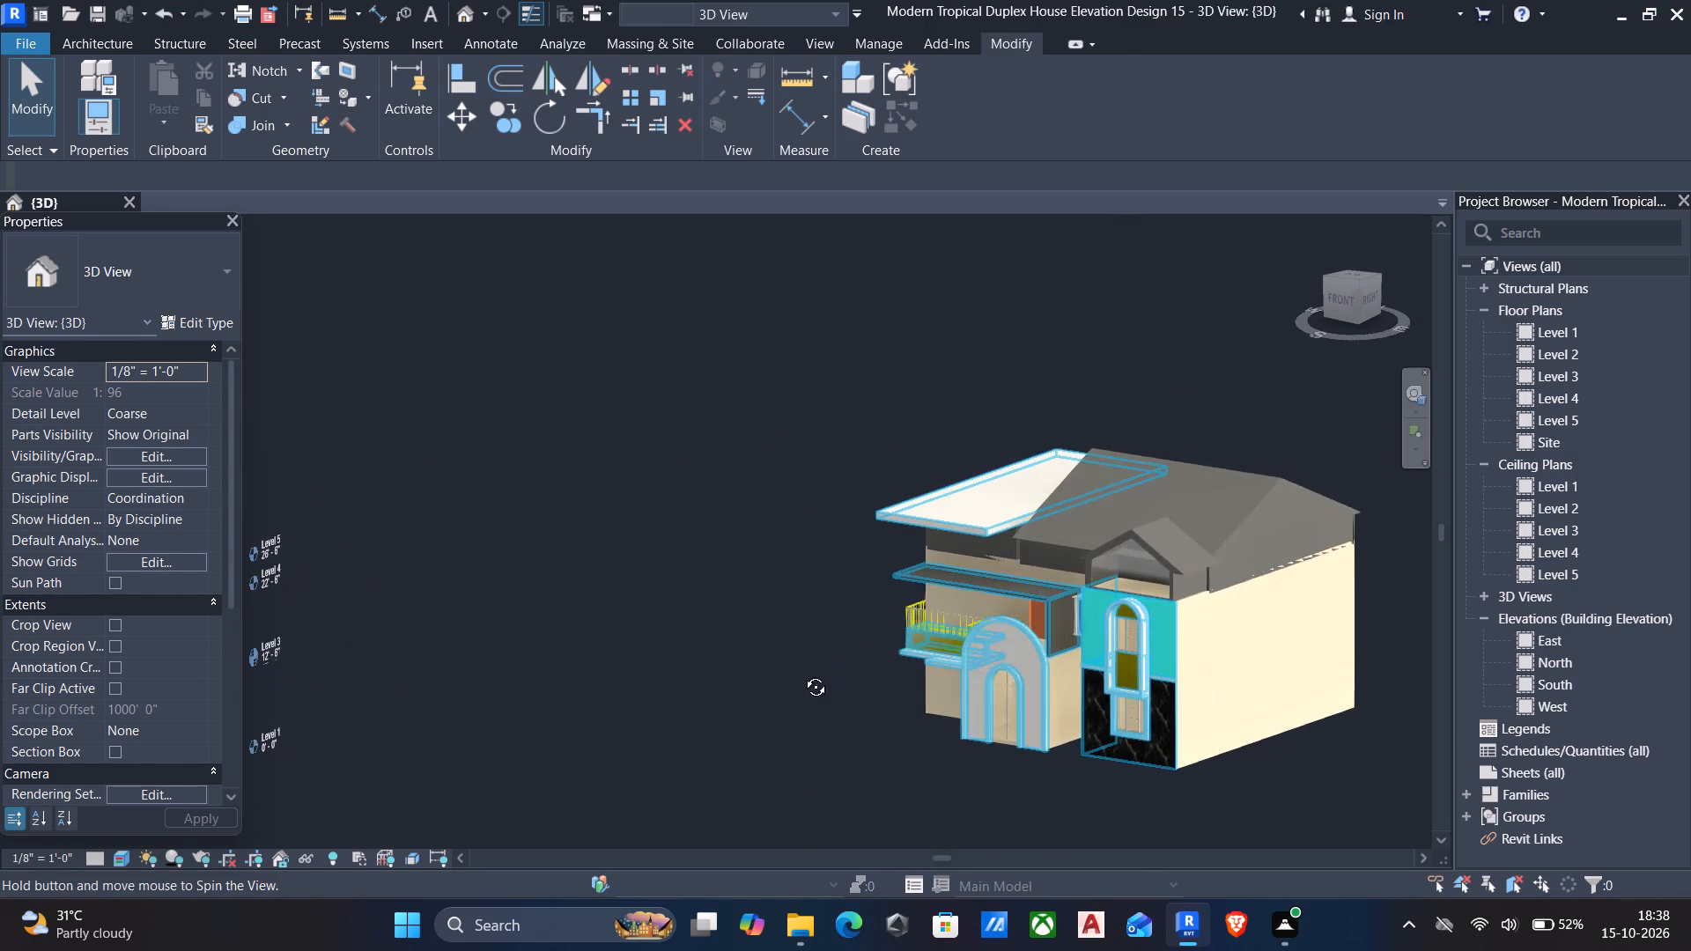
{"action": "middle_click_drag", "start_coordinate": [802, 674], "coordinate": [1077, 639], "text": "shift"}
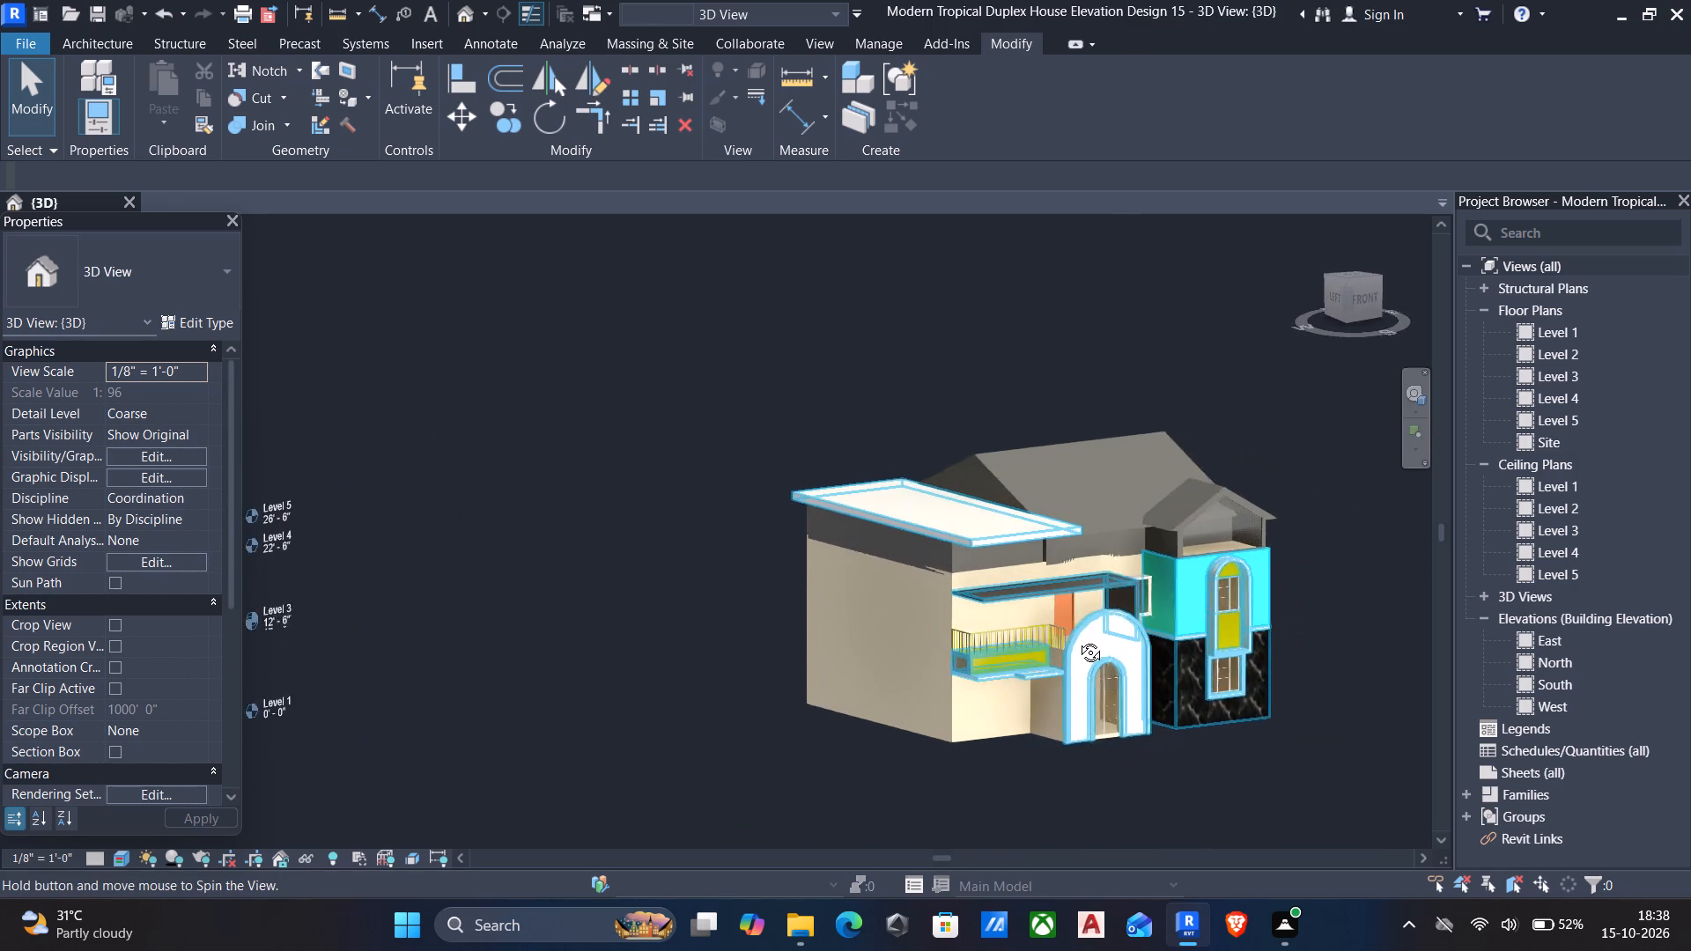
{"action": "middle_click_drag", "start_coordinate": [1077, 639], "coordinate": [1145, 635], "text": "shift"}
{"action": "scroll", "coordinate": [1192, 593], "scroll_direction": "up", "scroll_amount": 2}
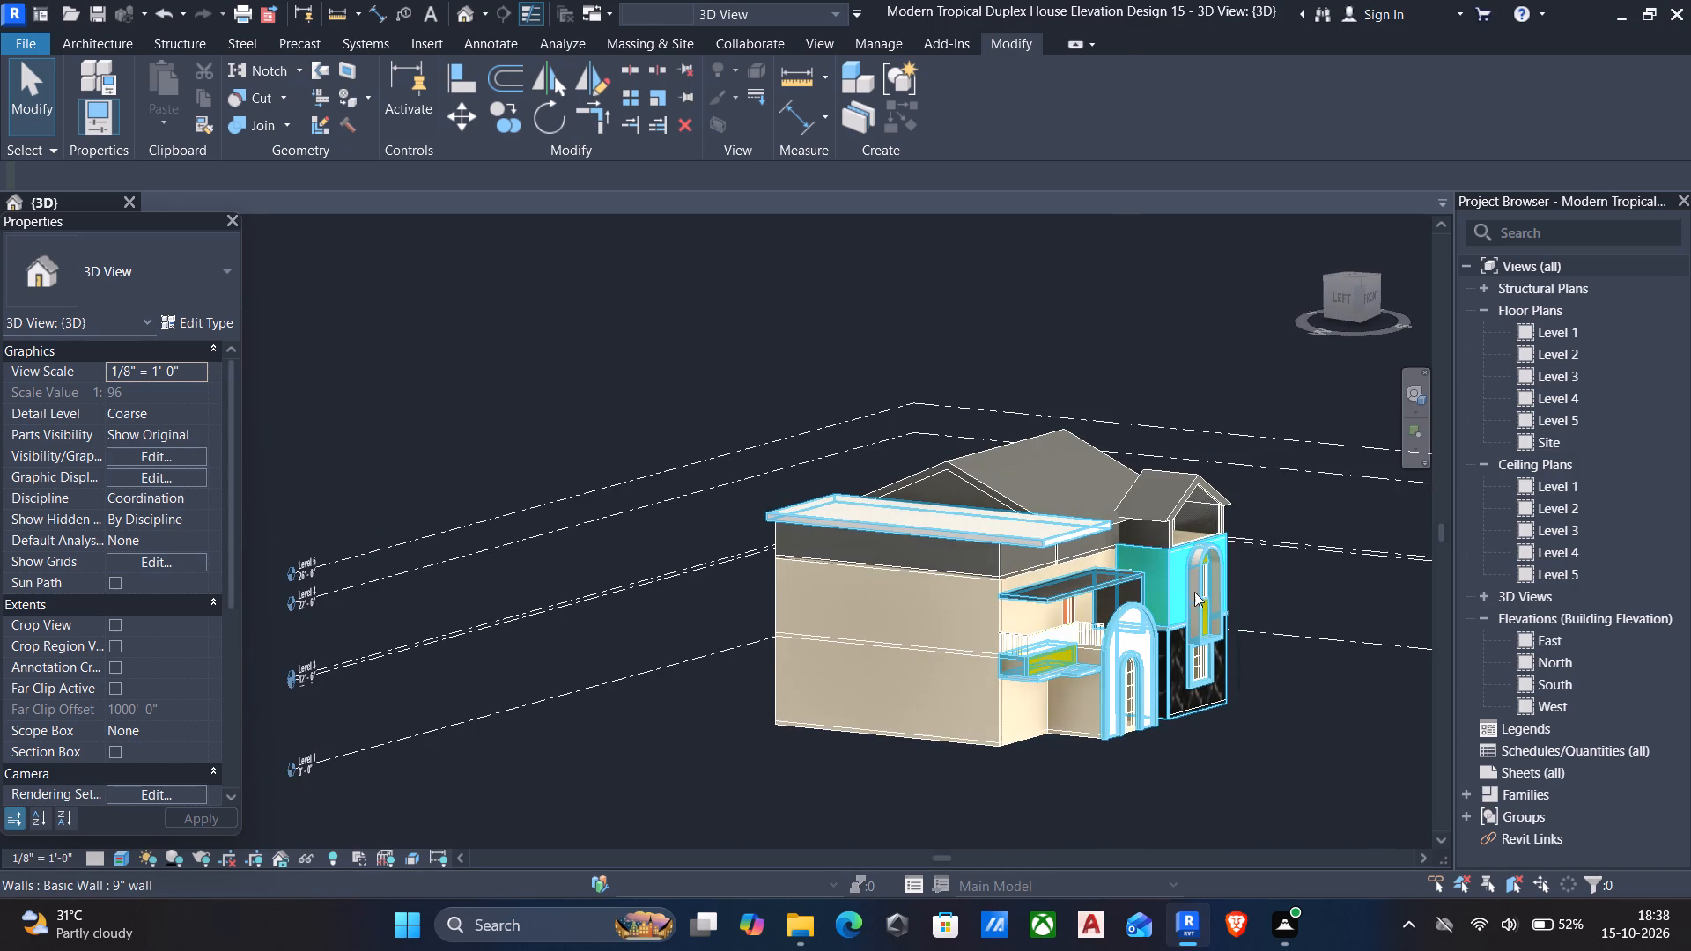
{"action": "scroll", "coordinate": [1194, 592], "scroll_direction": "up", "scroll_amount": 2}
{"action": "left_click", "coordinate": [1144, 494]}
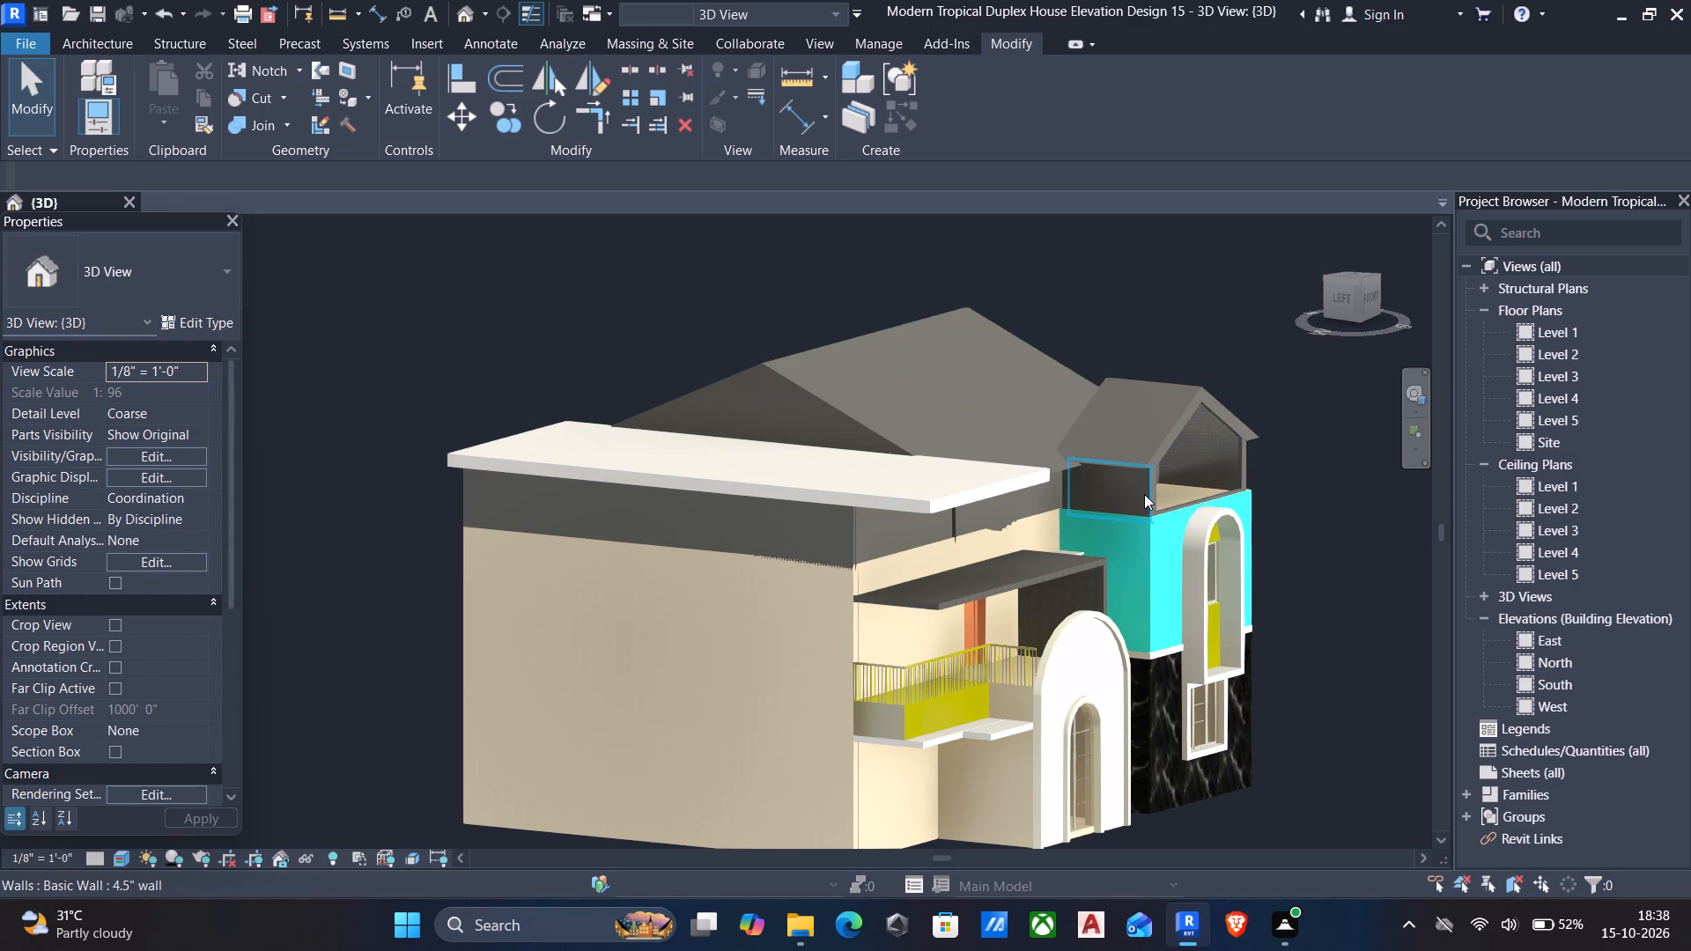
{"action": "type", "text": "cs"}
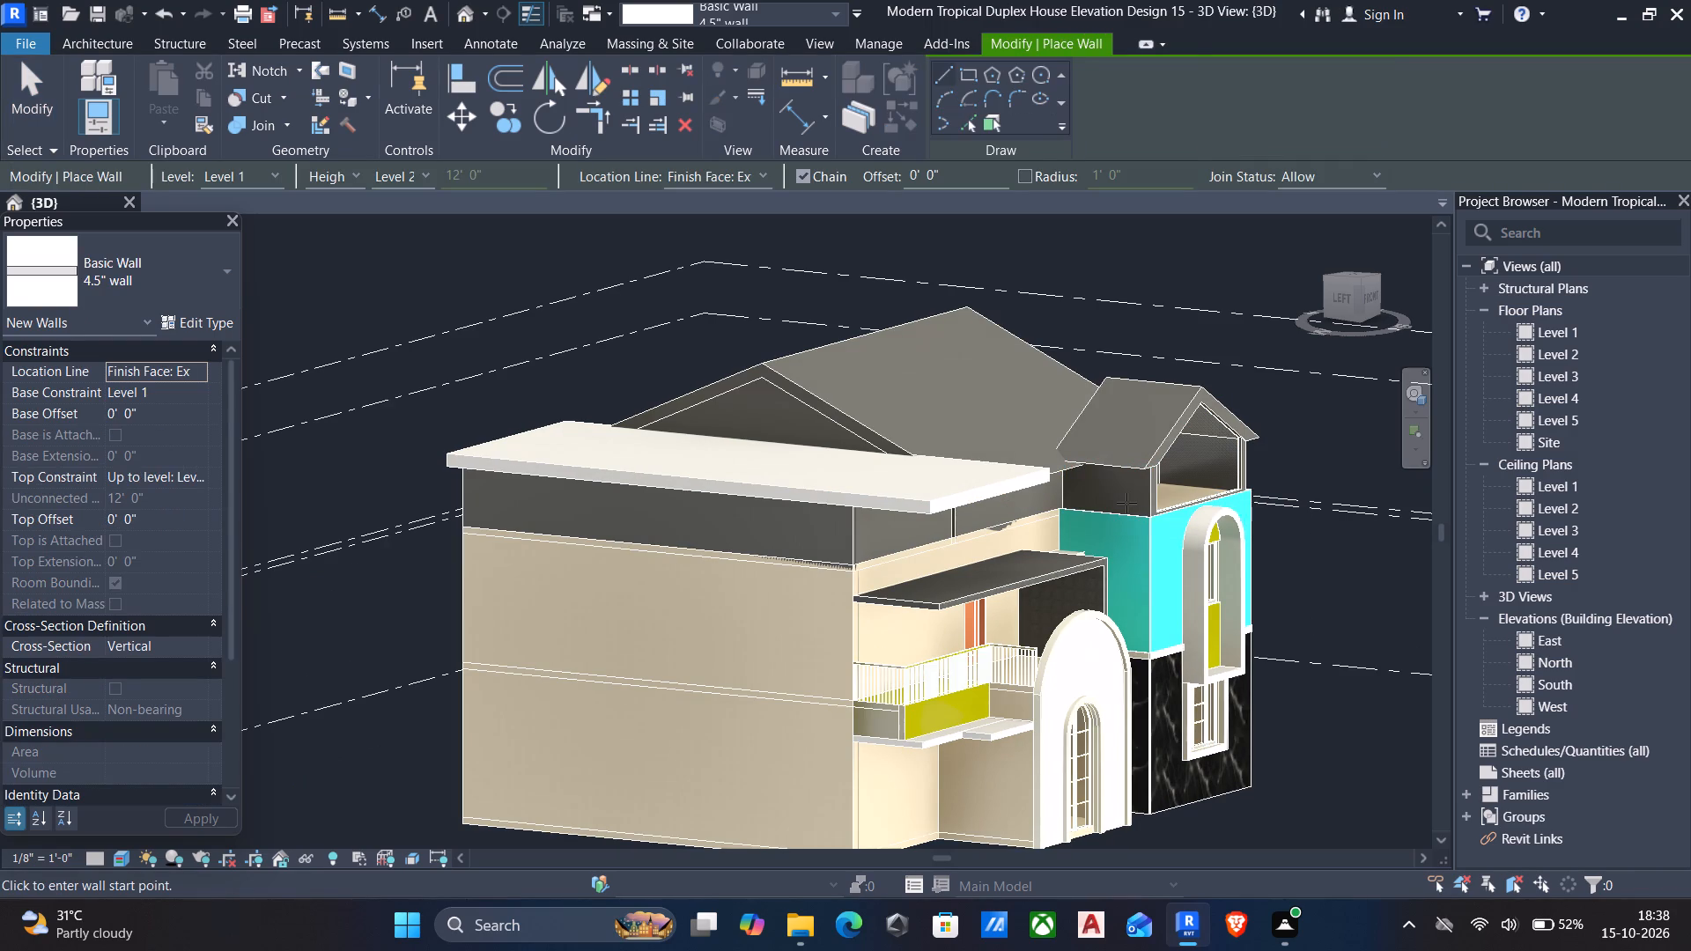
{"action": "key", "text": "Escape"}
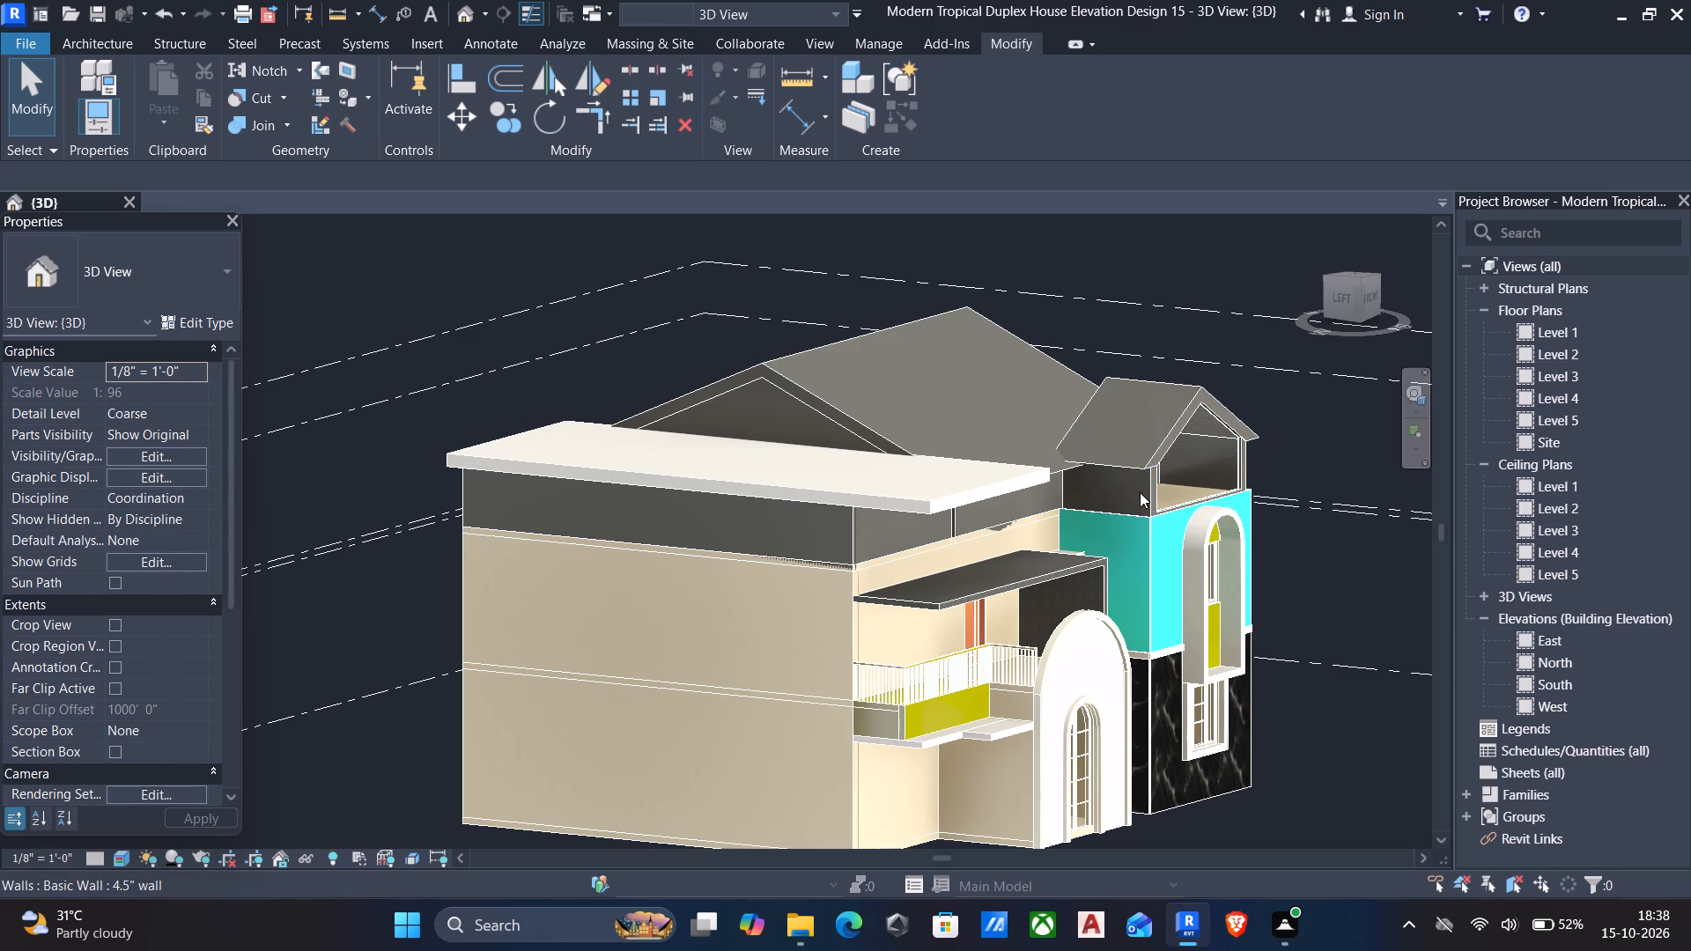
Select all matching 4.5" walls below the roofs and assign Gypsum Wall Board to the wall type's structure layer.
{"action": "left_click", "coordinate": [1145, 489]}
{"action": "type", "text": "sa"}
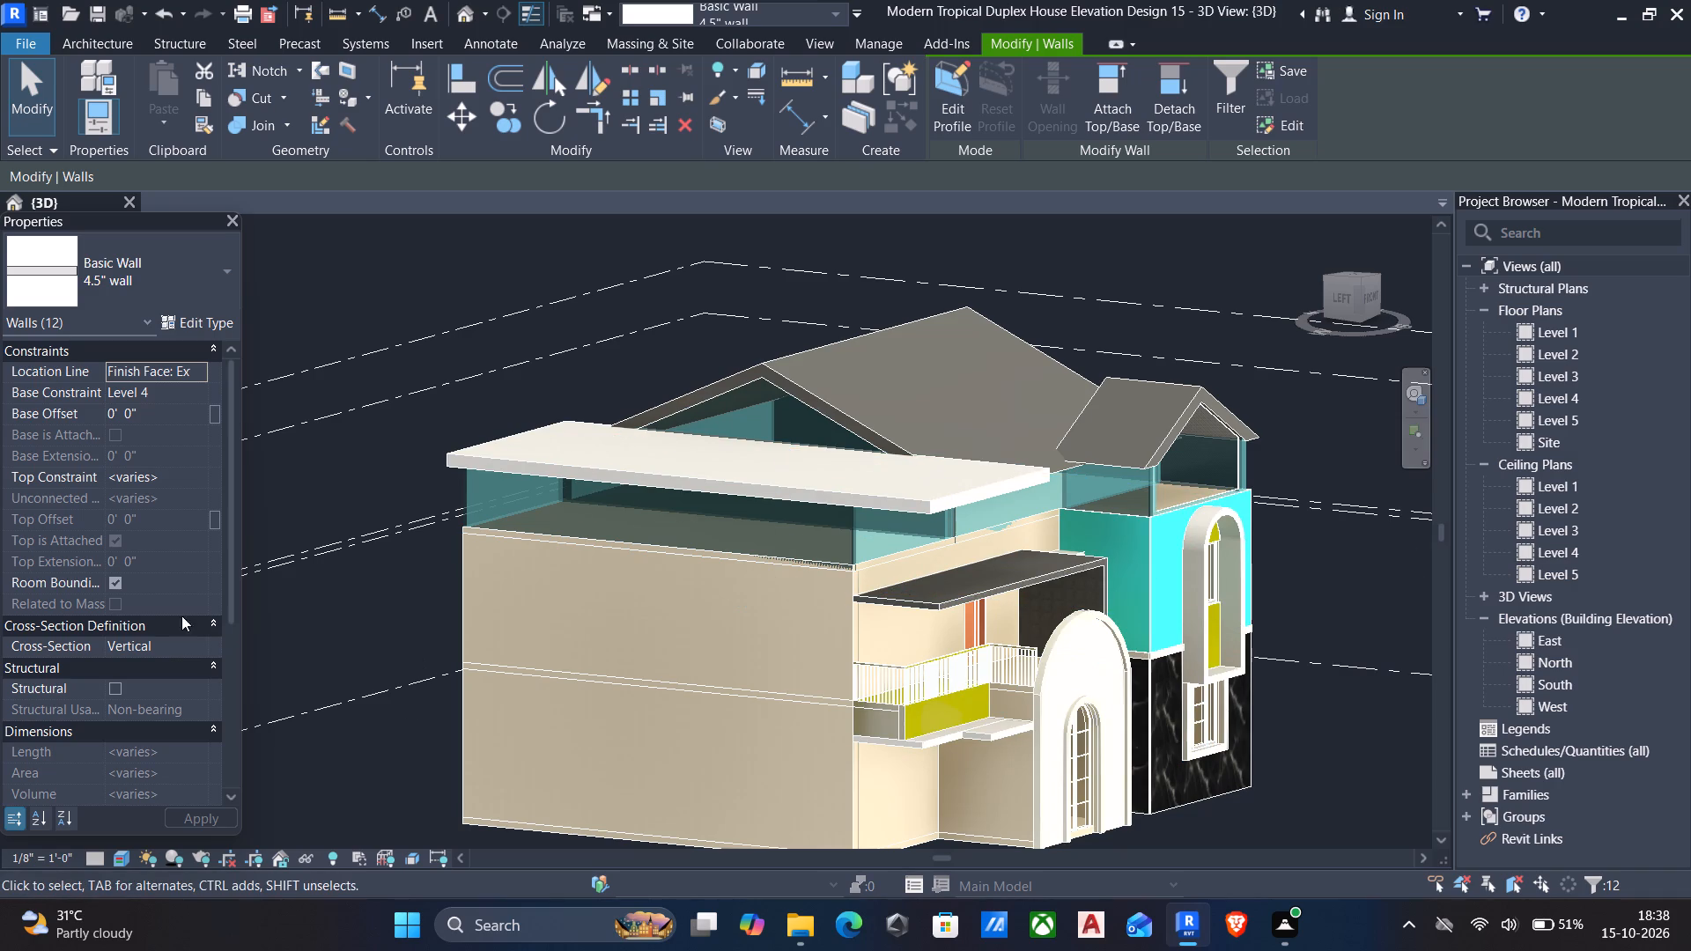
{"action": "left_click", "coordinate": [188, 325]}
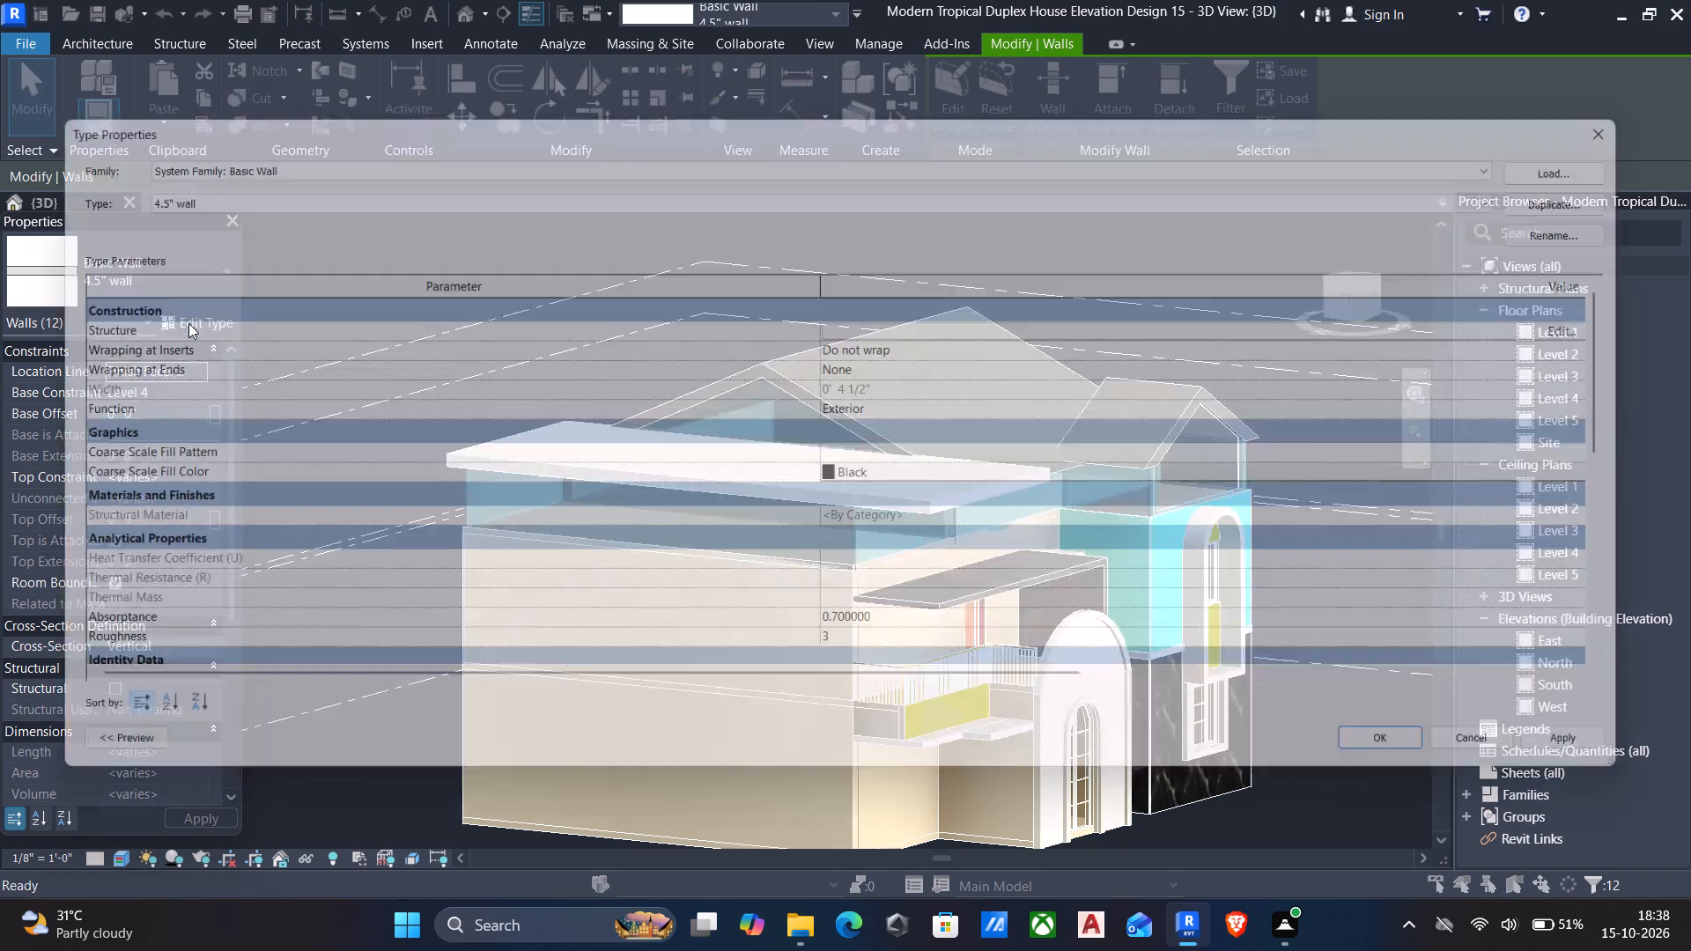
{"action": "left_click", "coordinate": [1625, 326]}
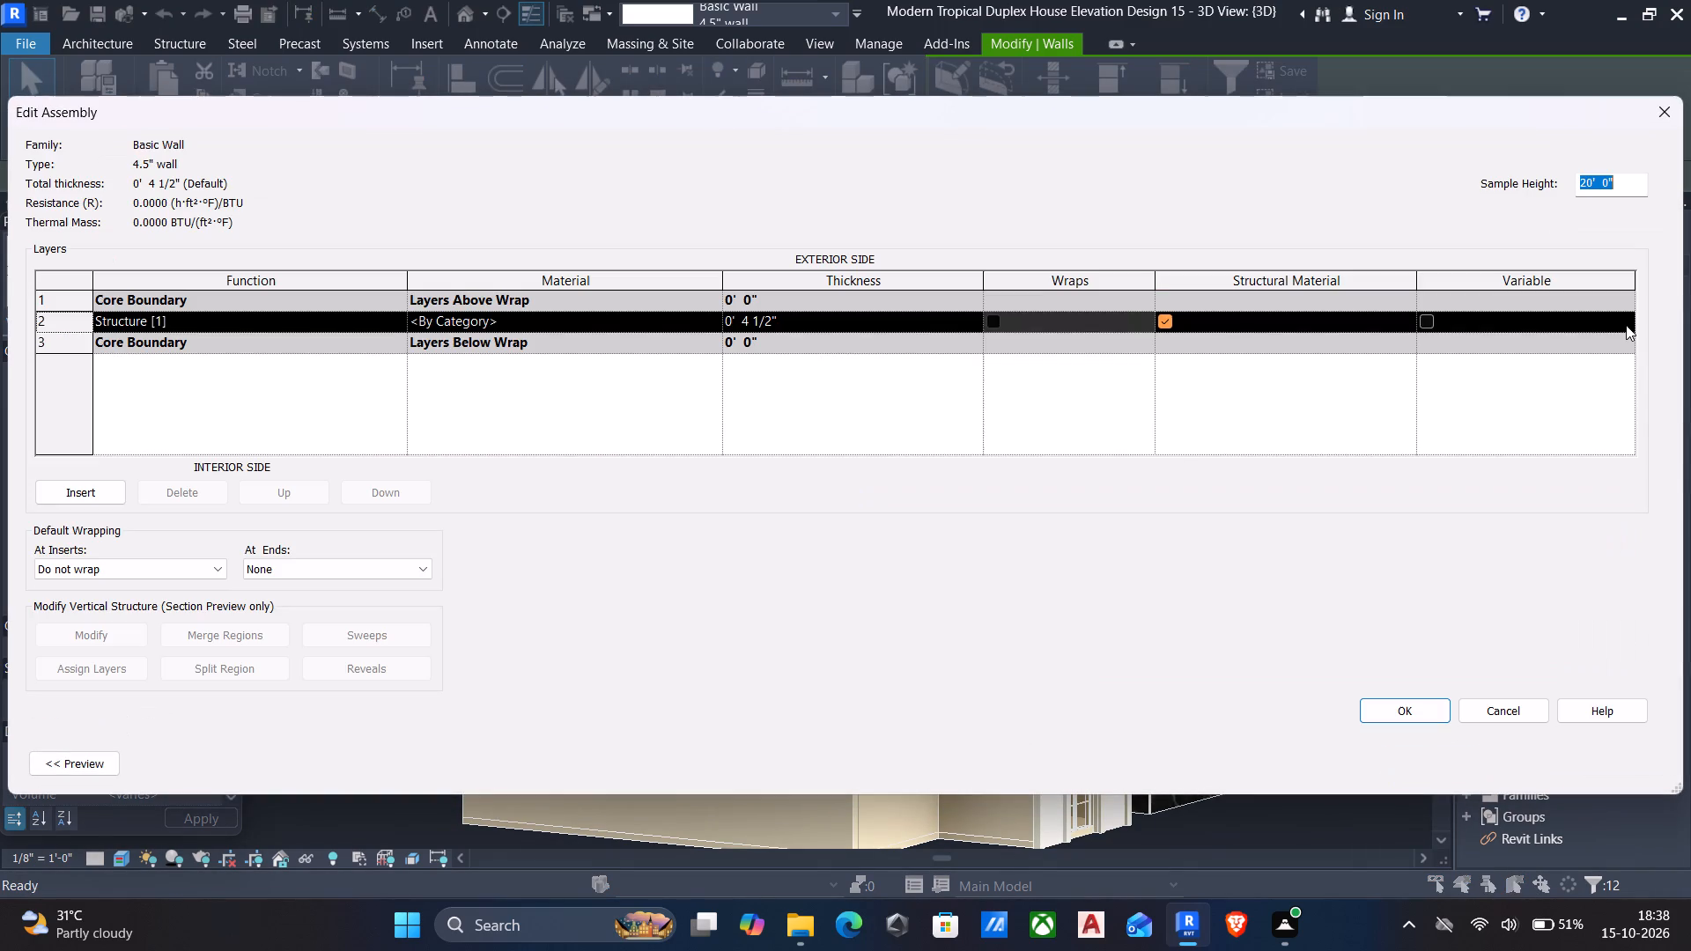
{"action": "left_click", "coordinate": [715, 321]}
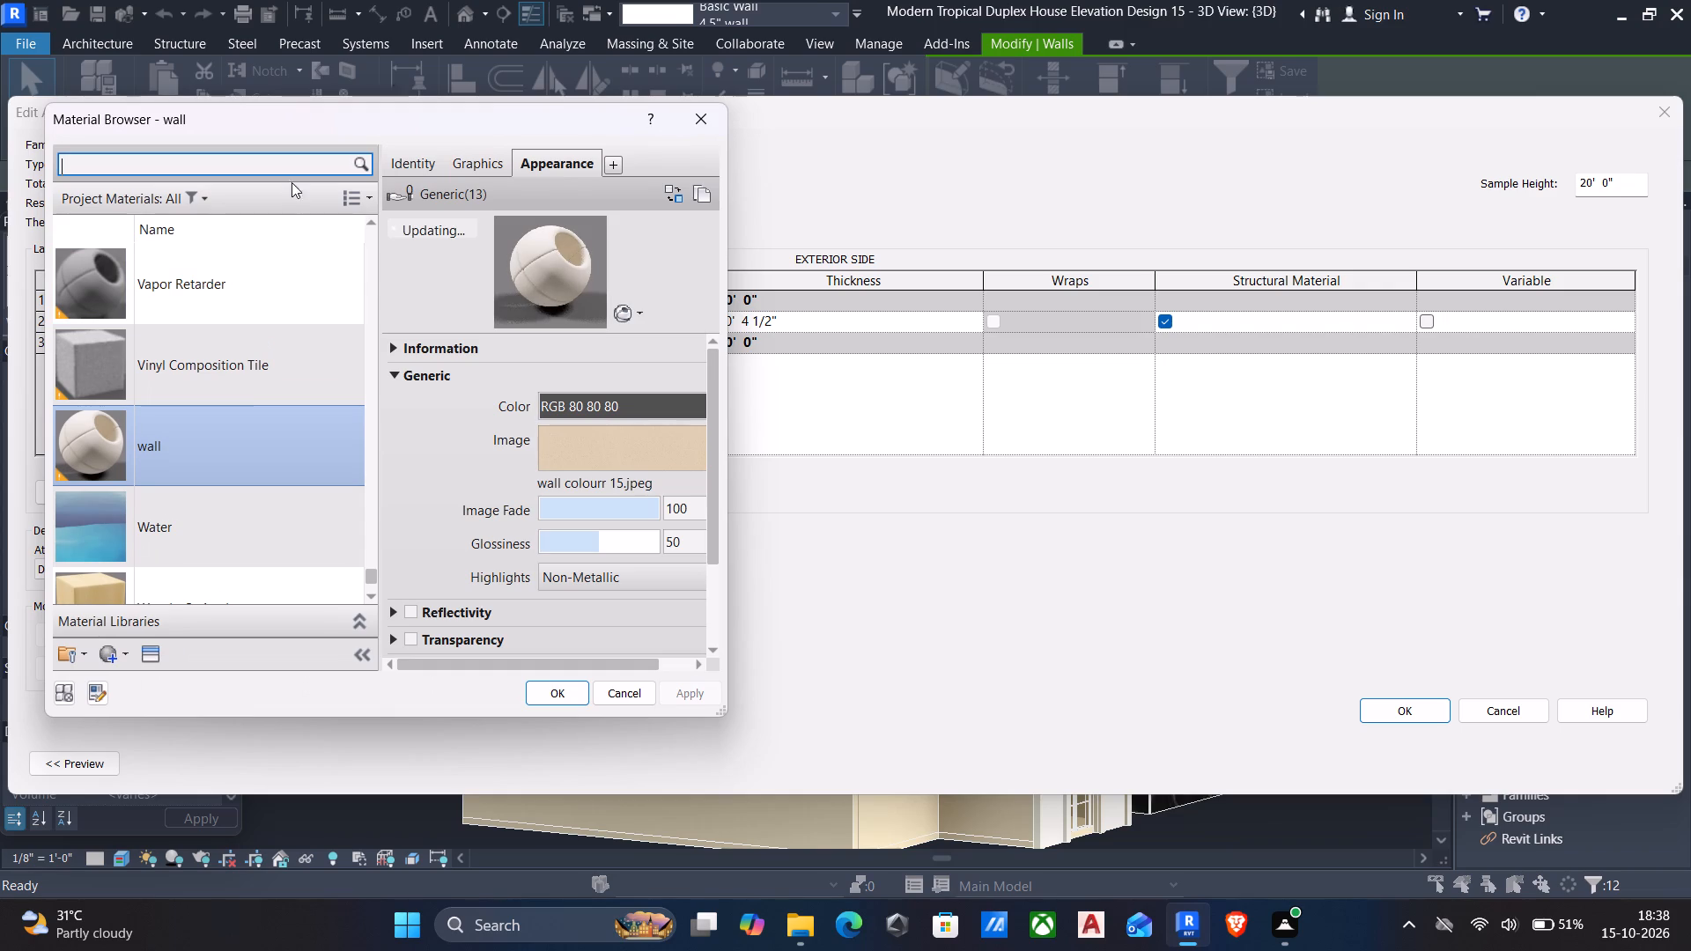
{"action": "left_click", "coordinate": [293, 170]}
{"action": "type", "text": "gyp"}
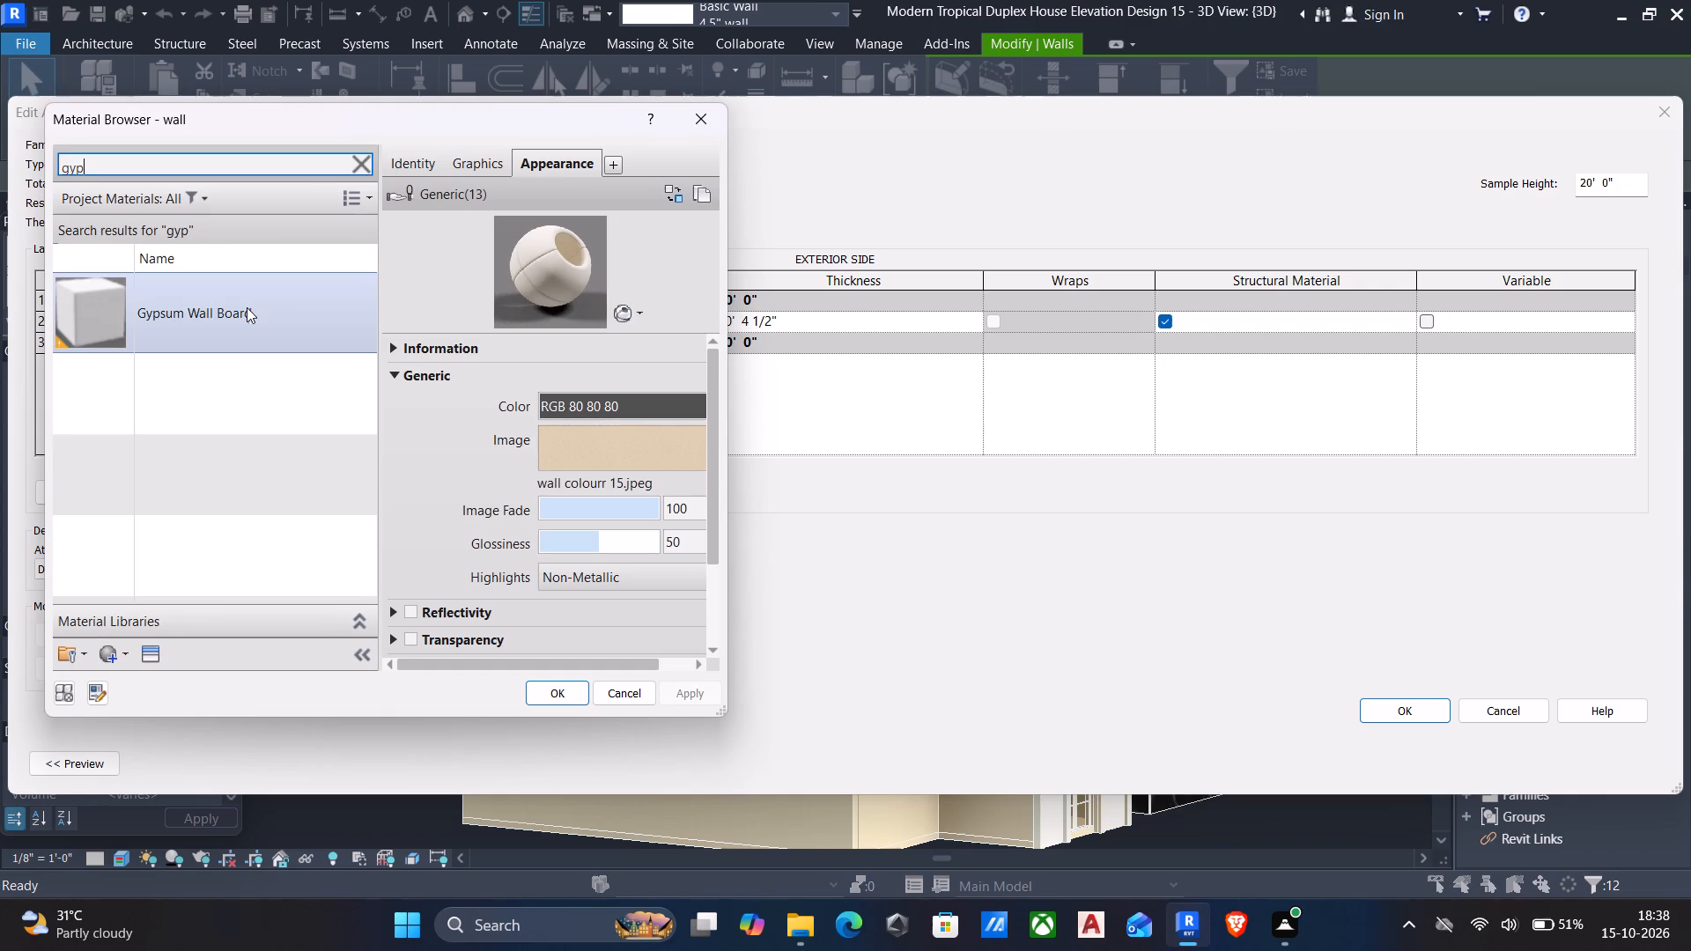
{"action": "left_click", "coordinate": [232, 328]}
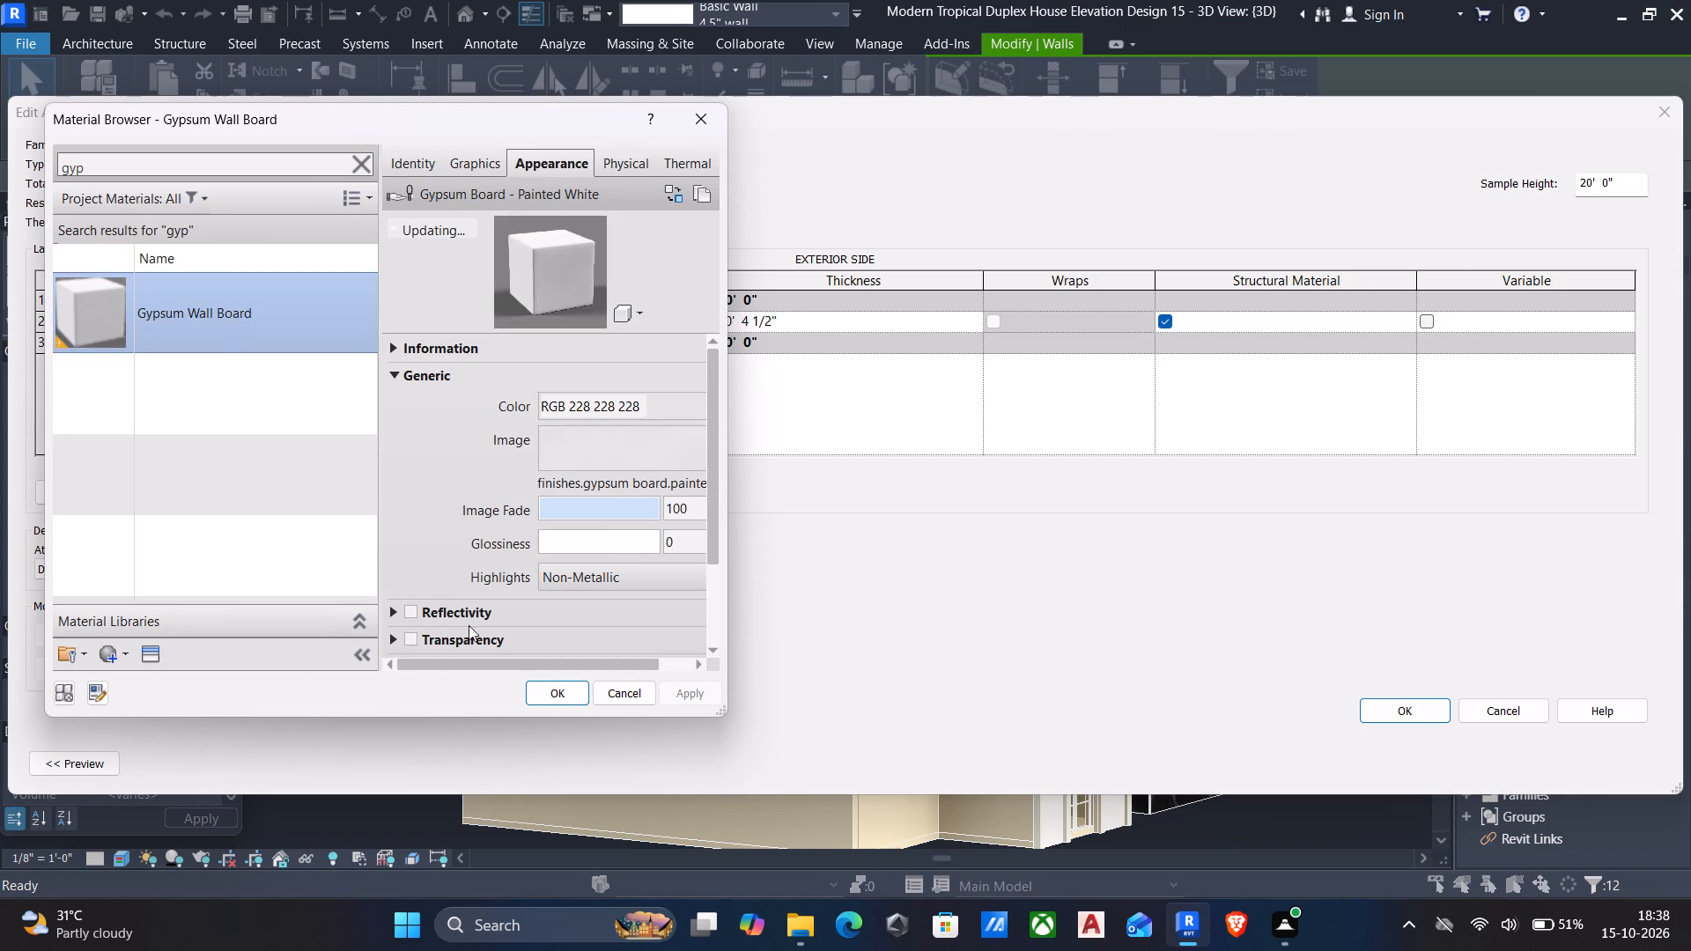
{"action": "left_click", "coordinate": [542, 690]}
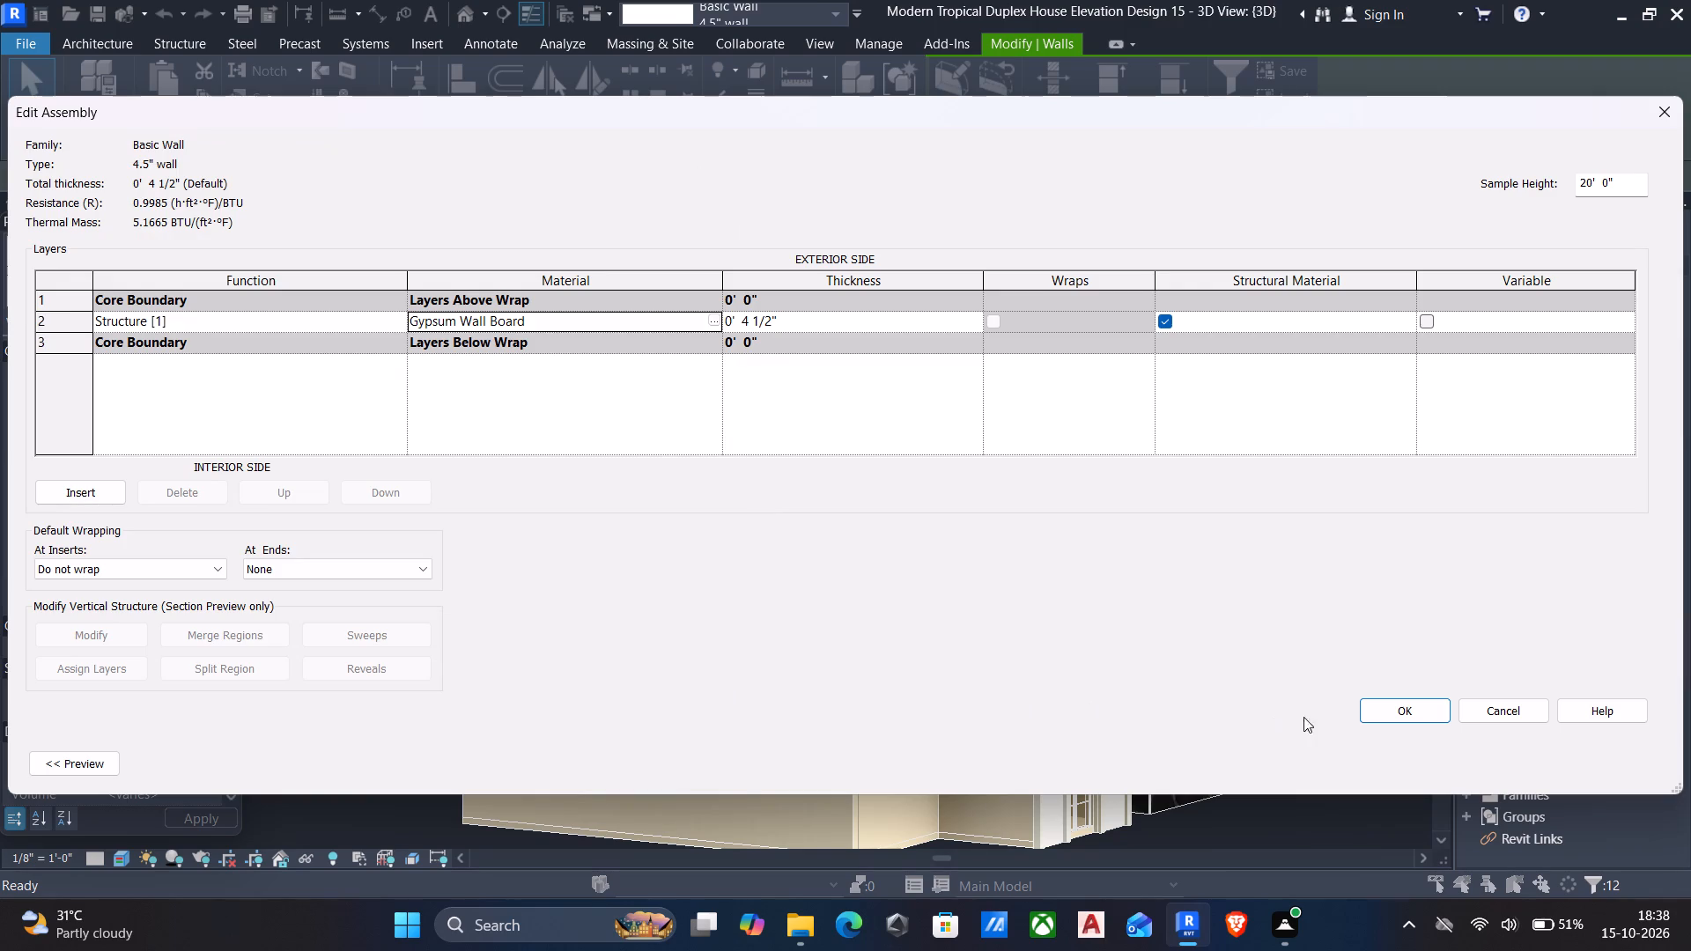
{"action": "left_click", "coordinate": [1407, 717]}
{"action": "left_click", "coordinate": [1611, 770]}
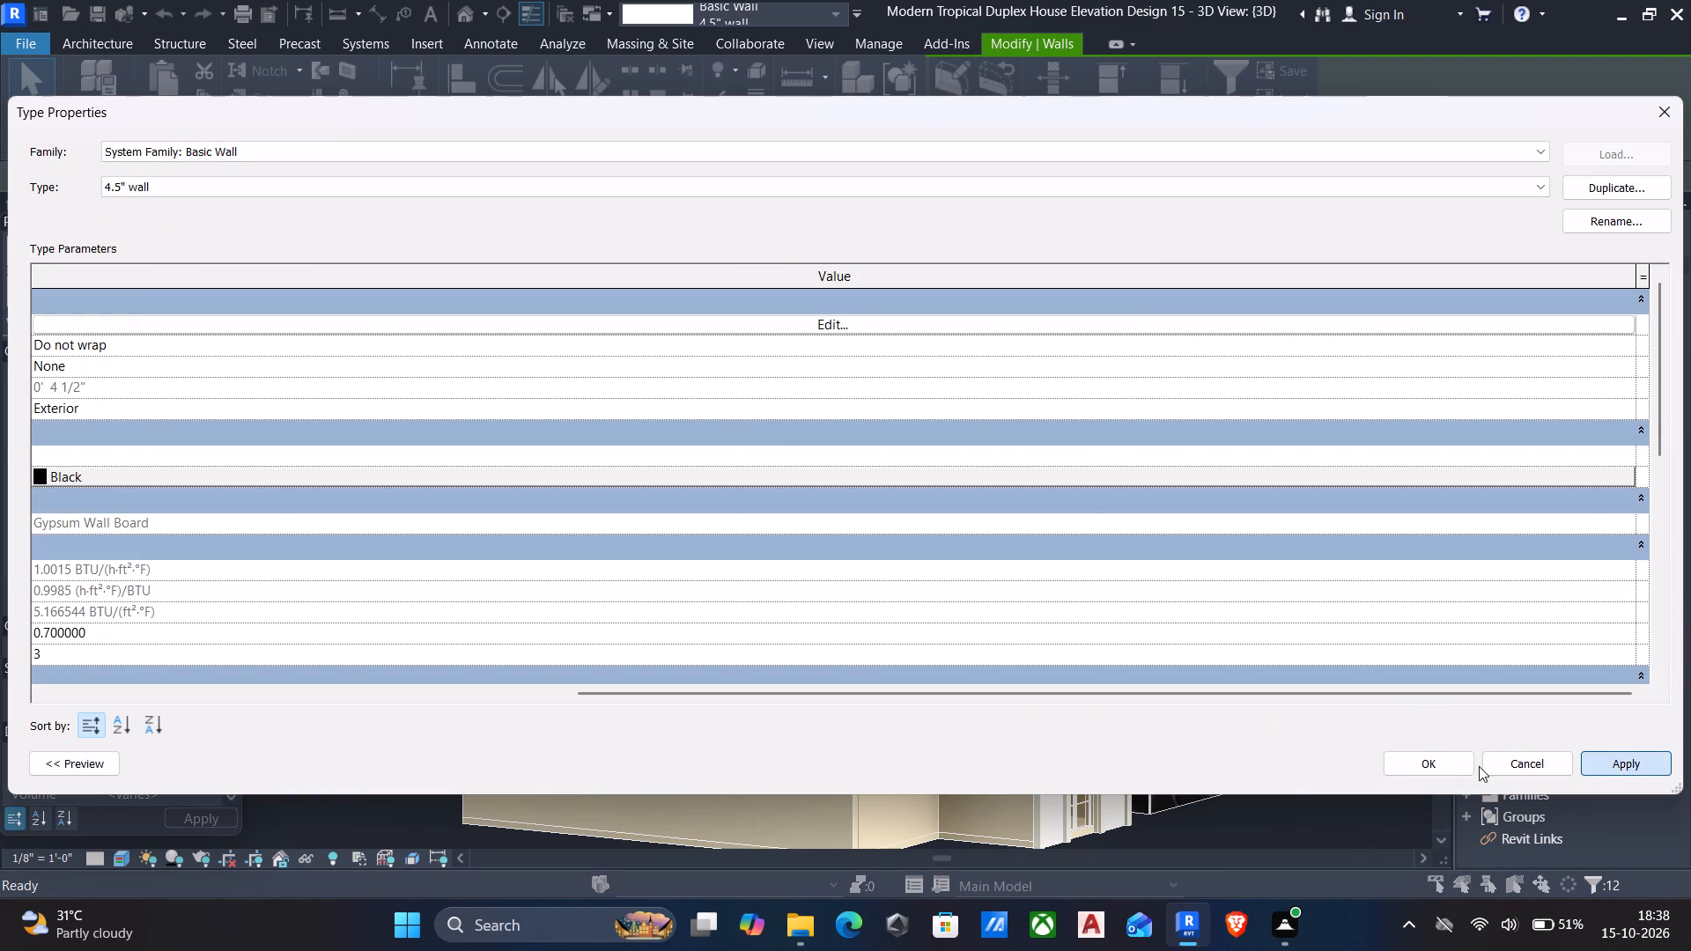
{"action": "left_click", "coordinate": [1409, 764]}
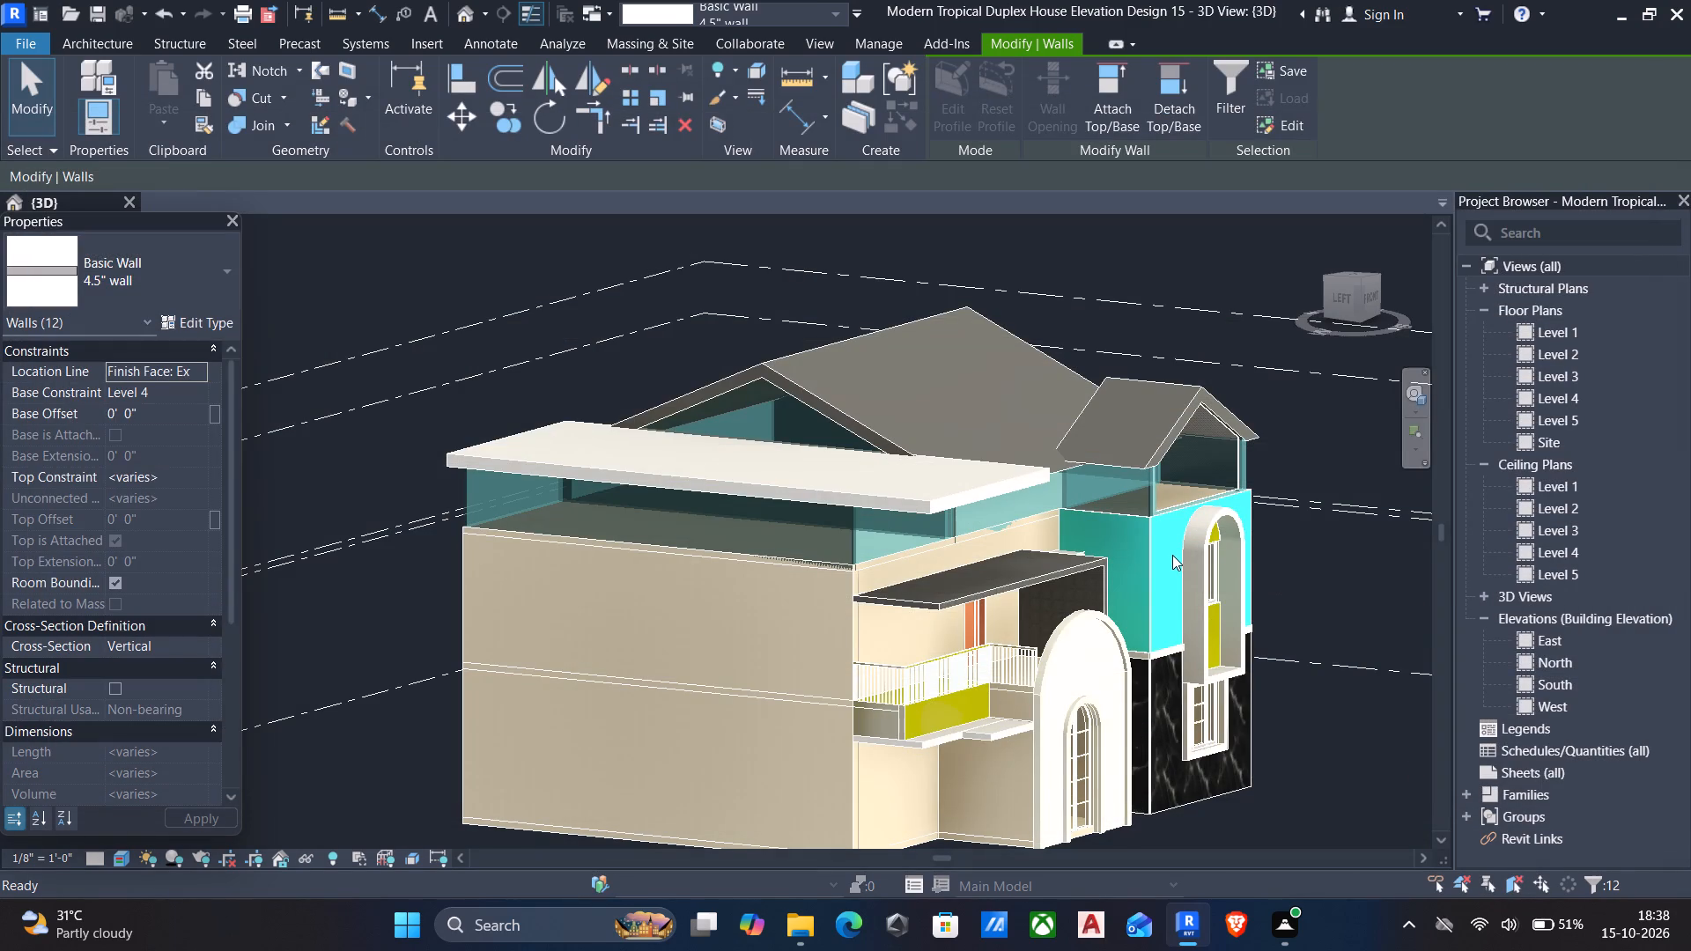
{"action": "key", "text": "Escape"}
Examine the finishes on the house's walls and facade from the front and both sides.
{"action": "scroll", "coordinate": [1169, 586], "scroll_direction": "down", "scroll_amount": 1}
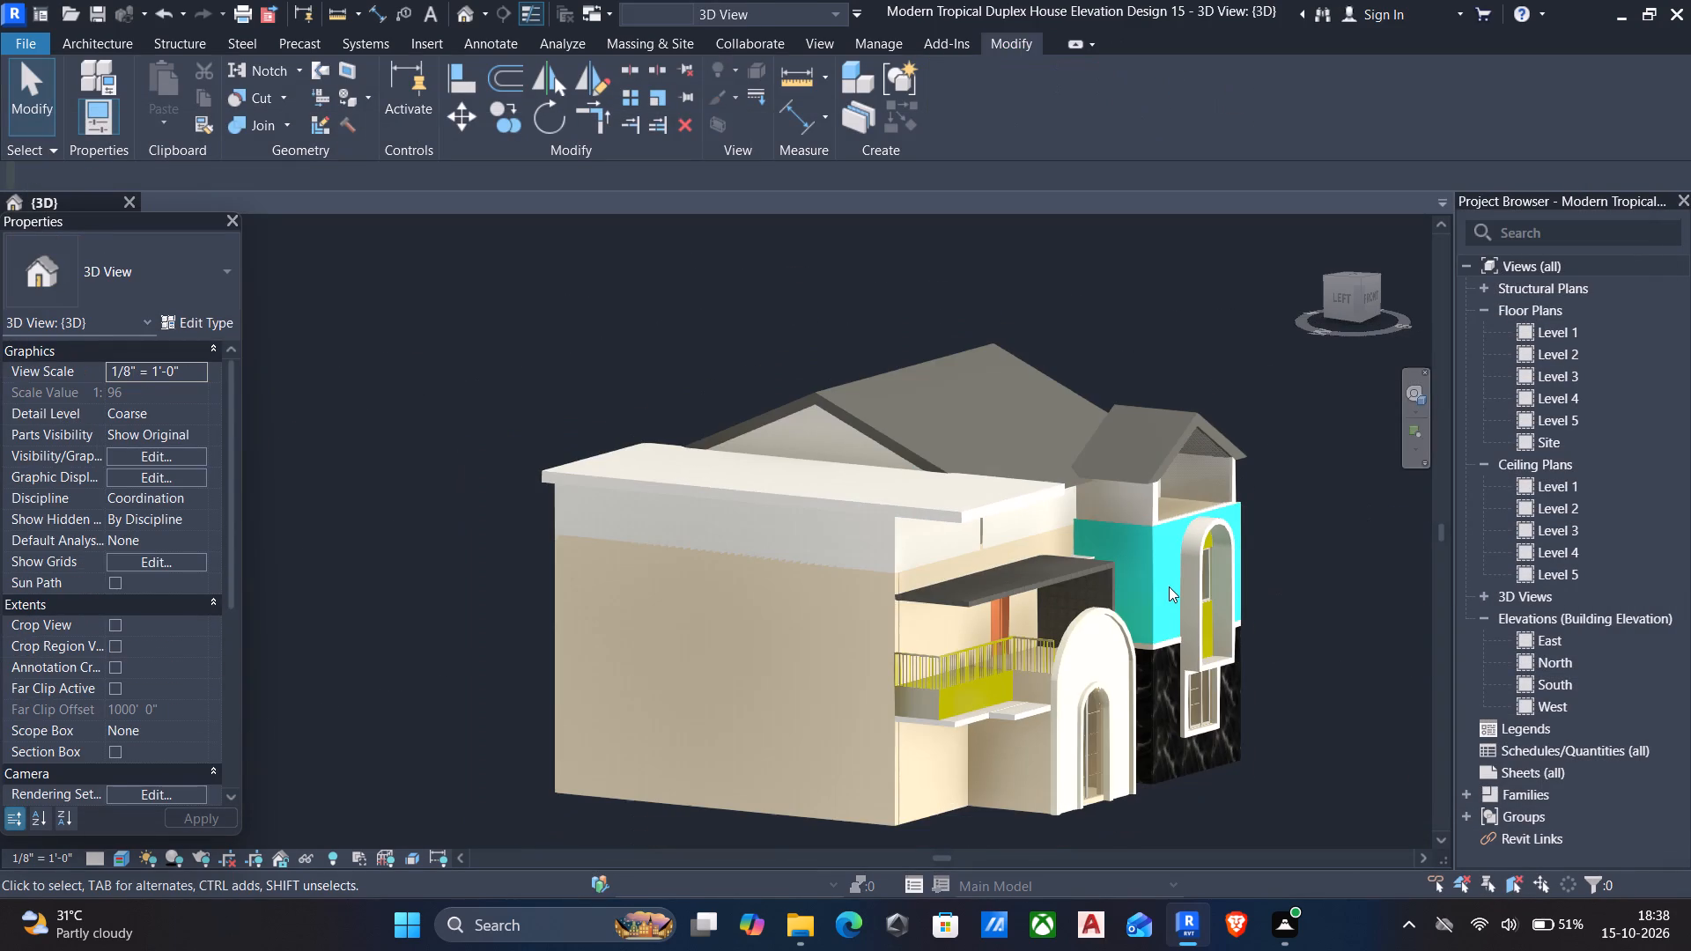
{"action": "middle_click_drag", "start_coordinate": [1169, 593], "coordinate": [1044, 627], "text": "shift"}
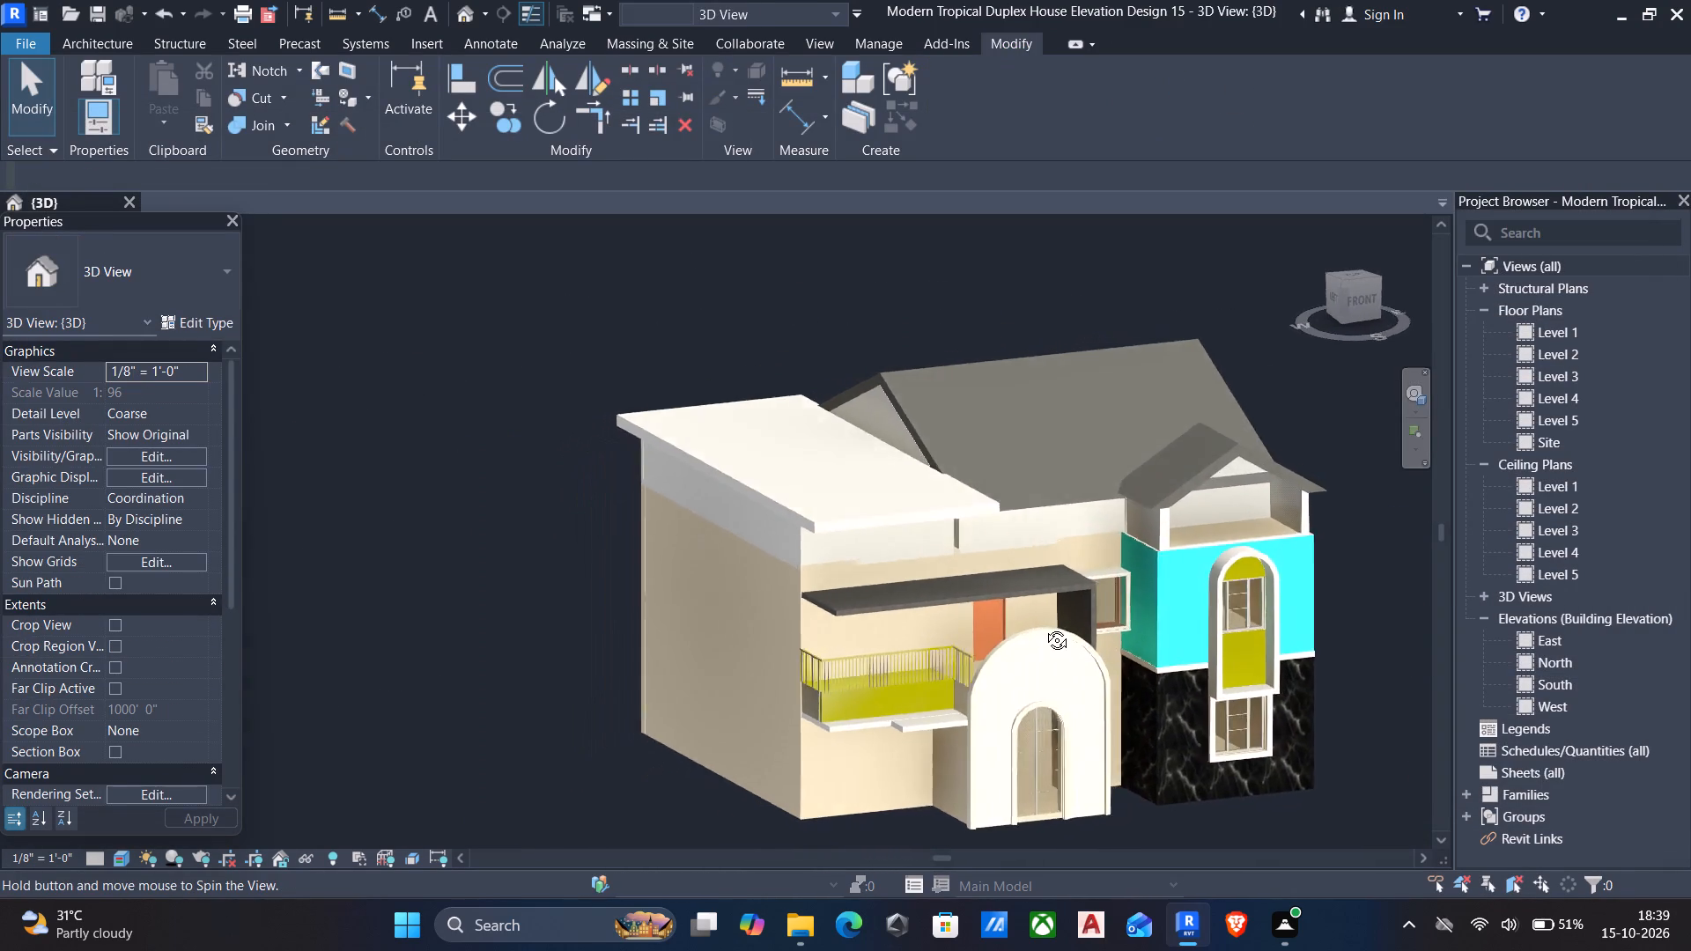
{"action": "middle_click_drag", "start_coordinate": [1044, 627], "coordinate": [890, 593], "text": "shift"}
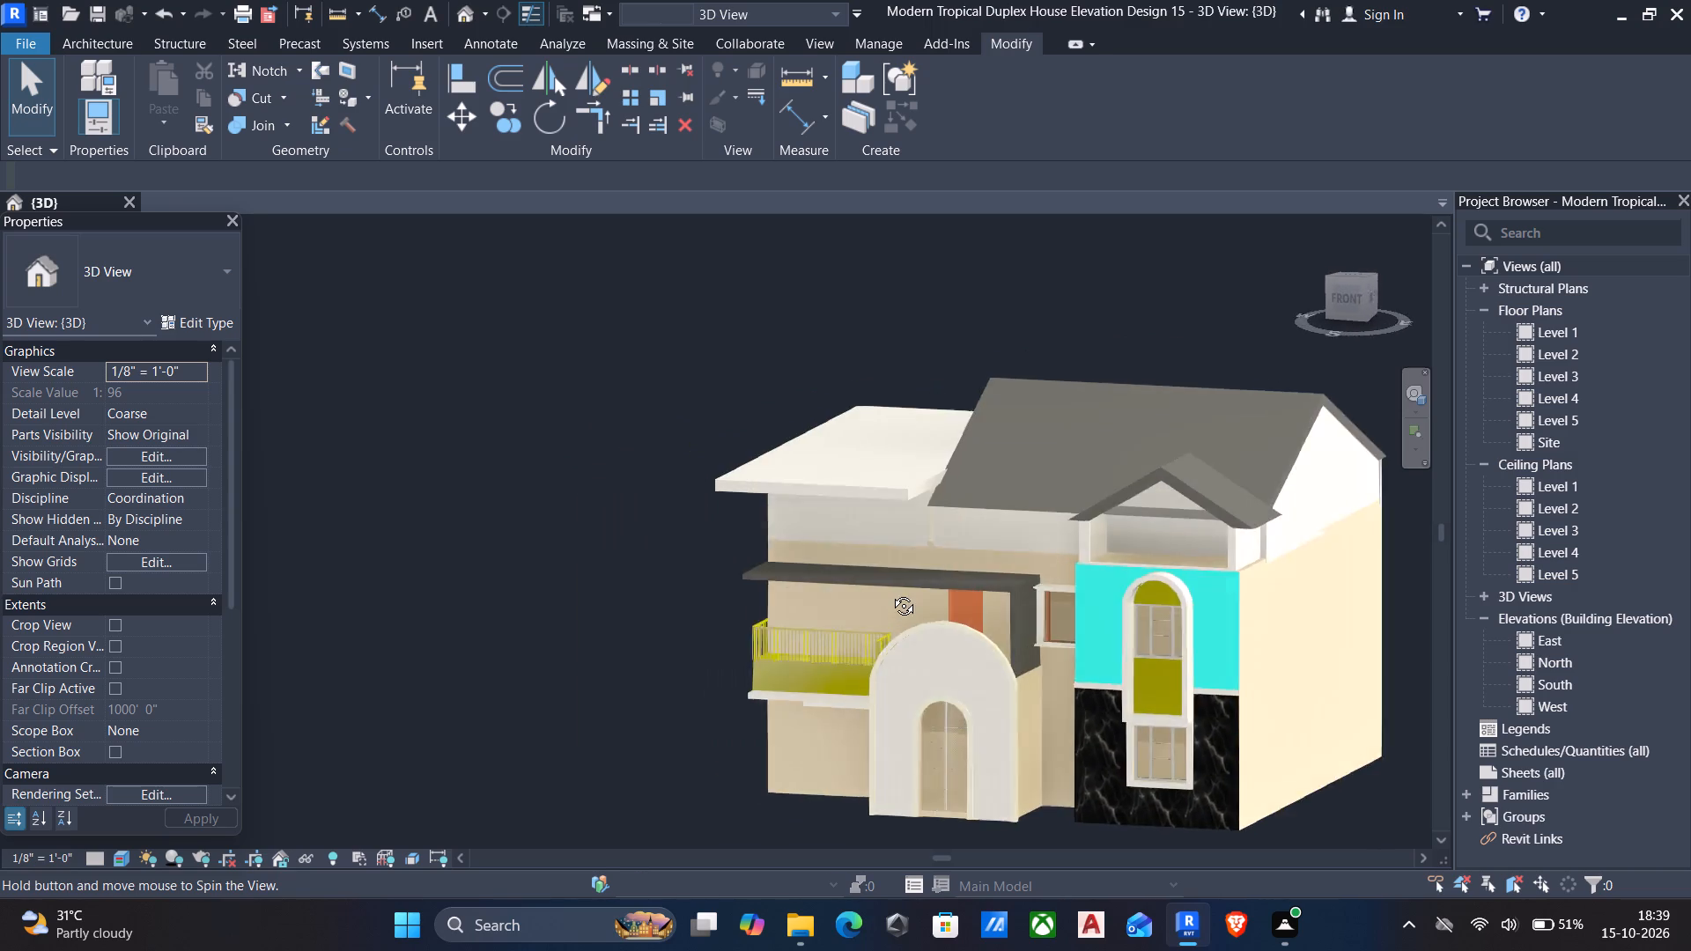
{"action": "middle_click_drag", "start_coordinate": [890, 593], "coordinate": [1035, 524], "text": "shift"}
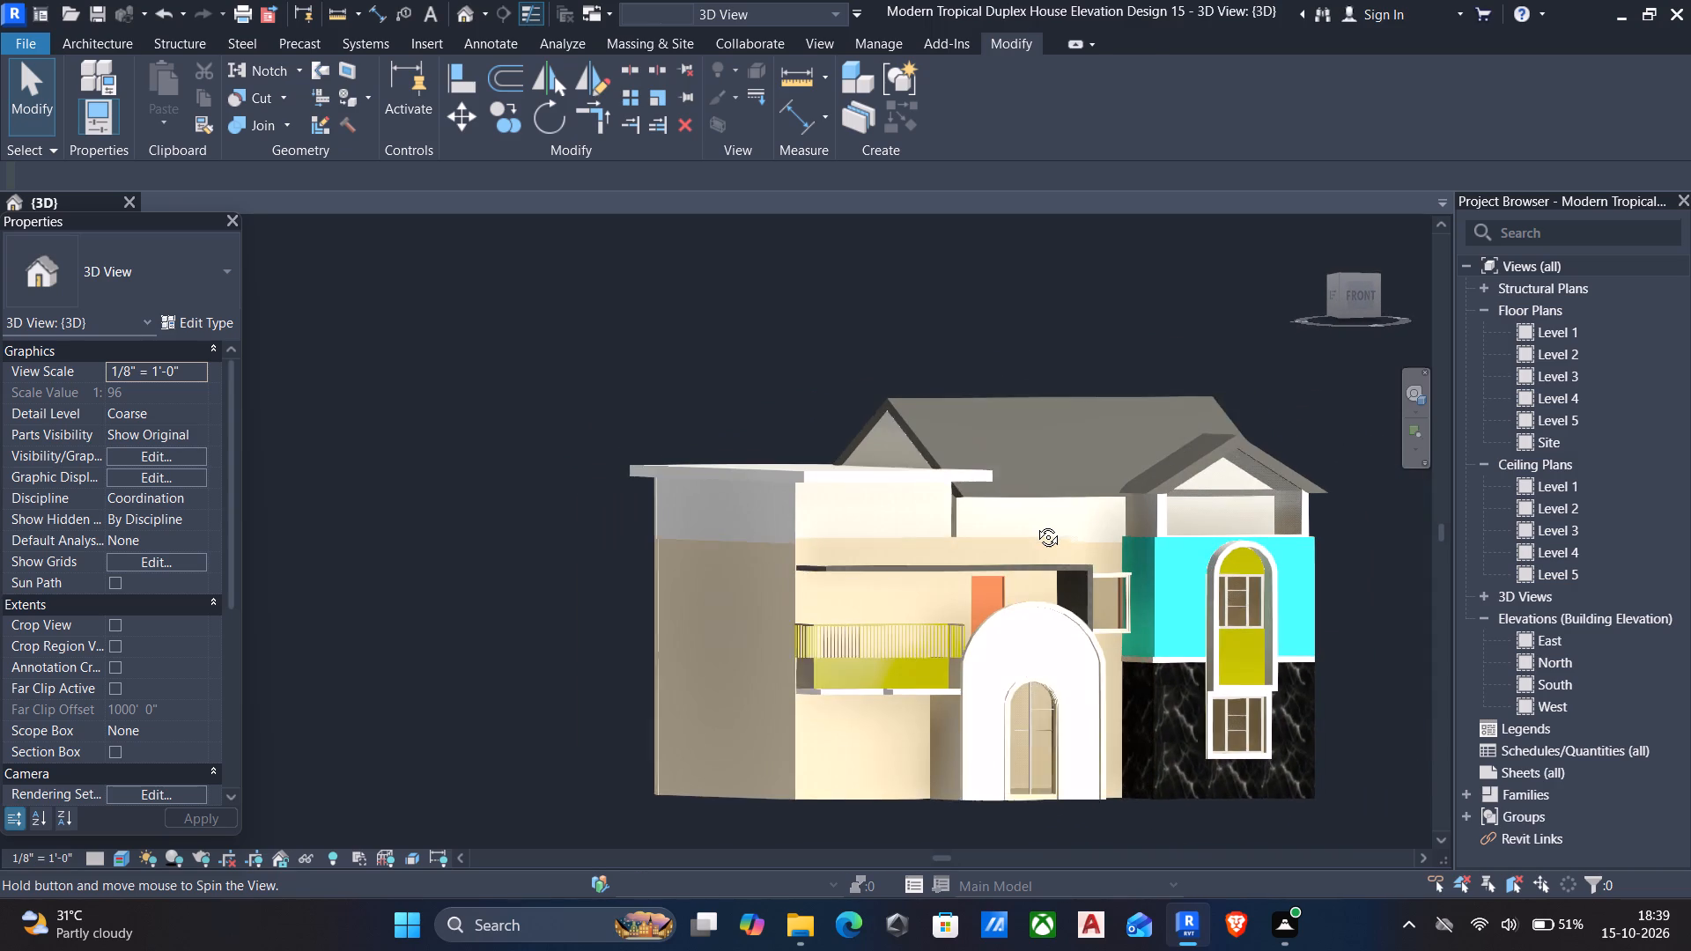
{"action": "middle_click_drag", "start_coordinate": [1035, 524], "coordinate": [1056, 521], "text": "shift"}
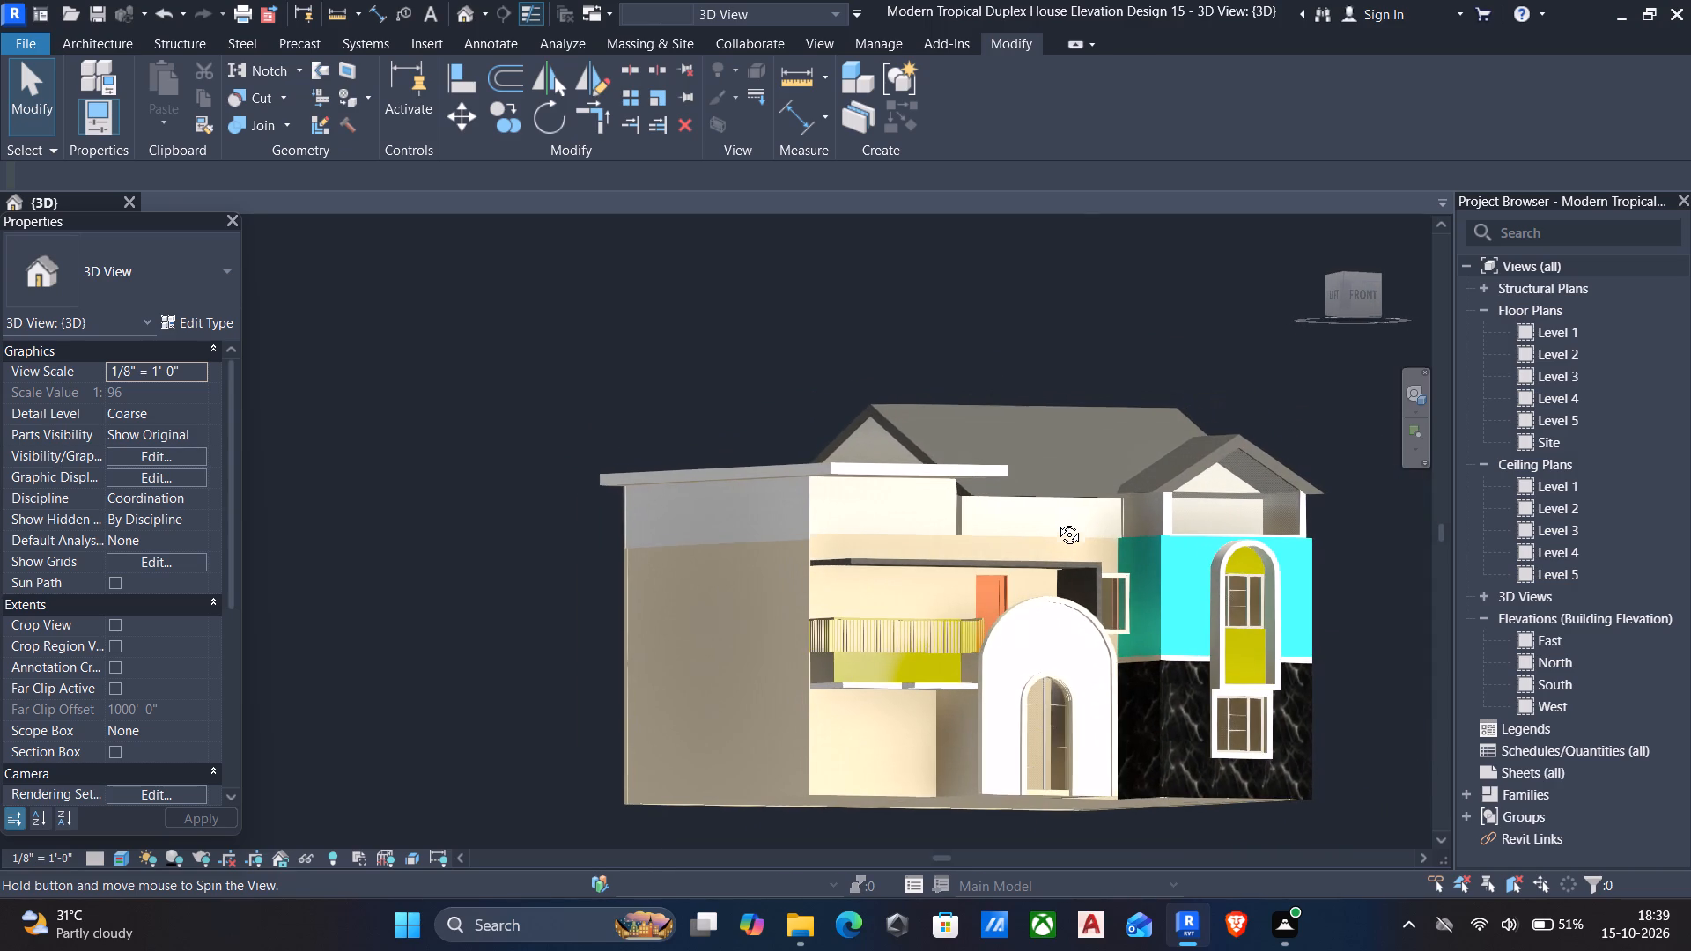
{"action": "middle_click_drag", "start_coordinate": [1056, 521], "coordinate": [1054, 536], "text": "shift"}
{"action": "scroll", "coordinate": [1055, 541], "scroll_direction": "down", "scroll_amount": 1}
{"action": "middle_click_drag", "start_coordinate": [1060, 541], "coordinate": [922, 615], "text": "shift"}
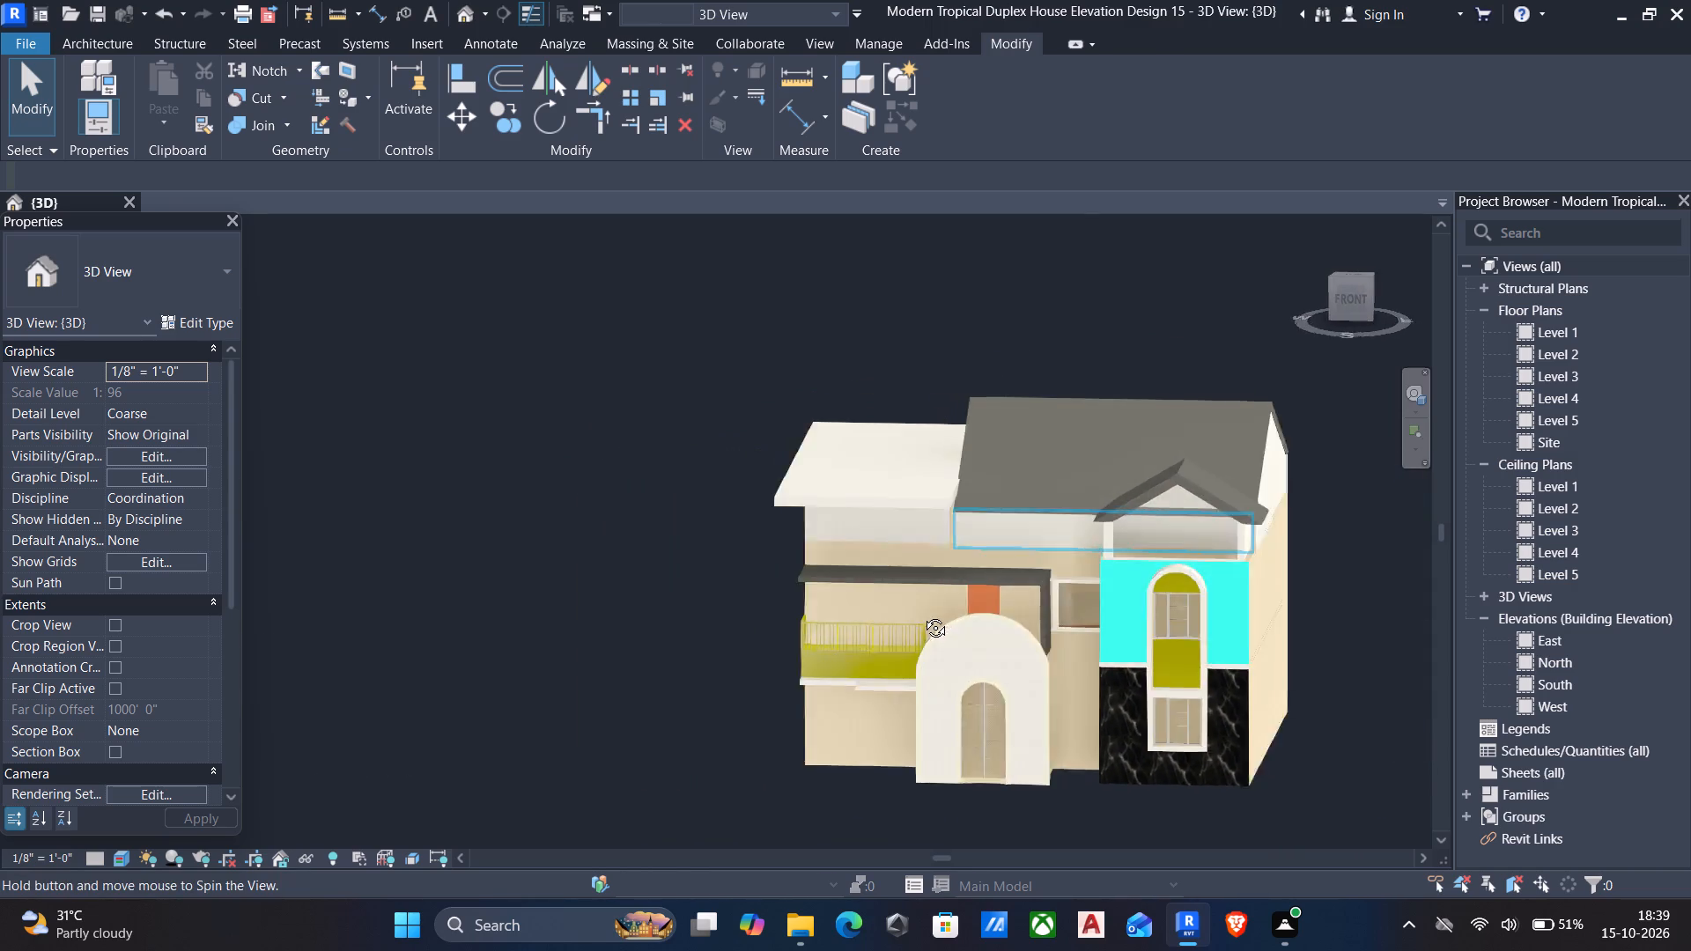
Create a new material named mulli from the material setting of the 2.5" Circular mullion type.
{"action": "middle_click_drag", "start_coordinate": [922, 615], "coordinate": [1039, 513], "text": "shift"}
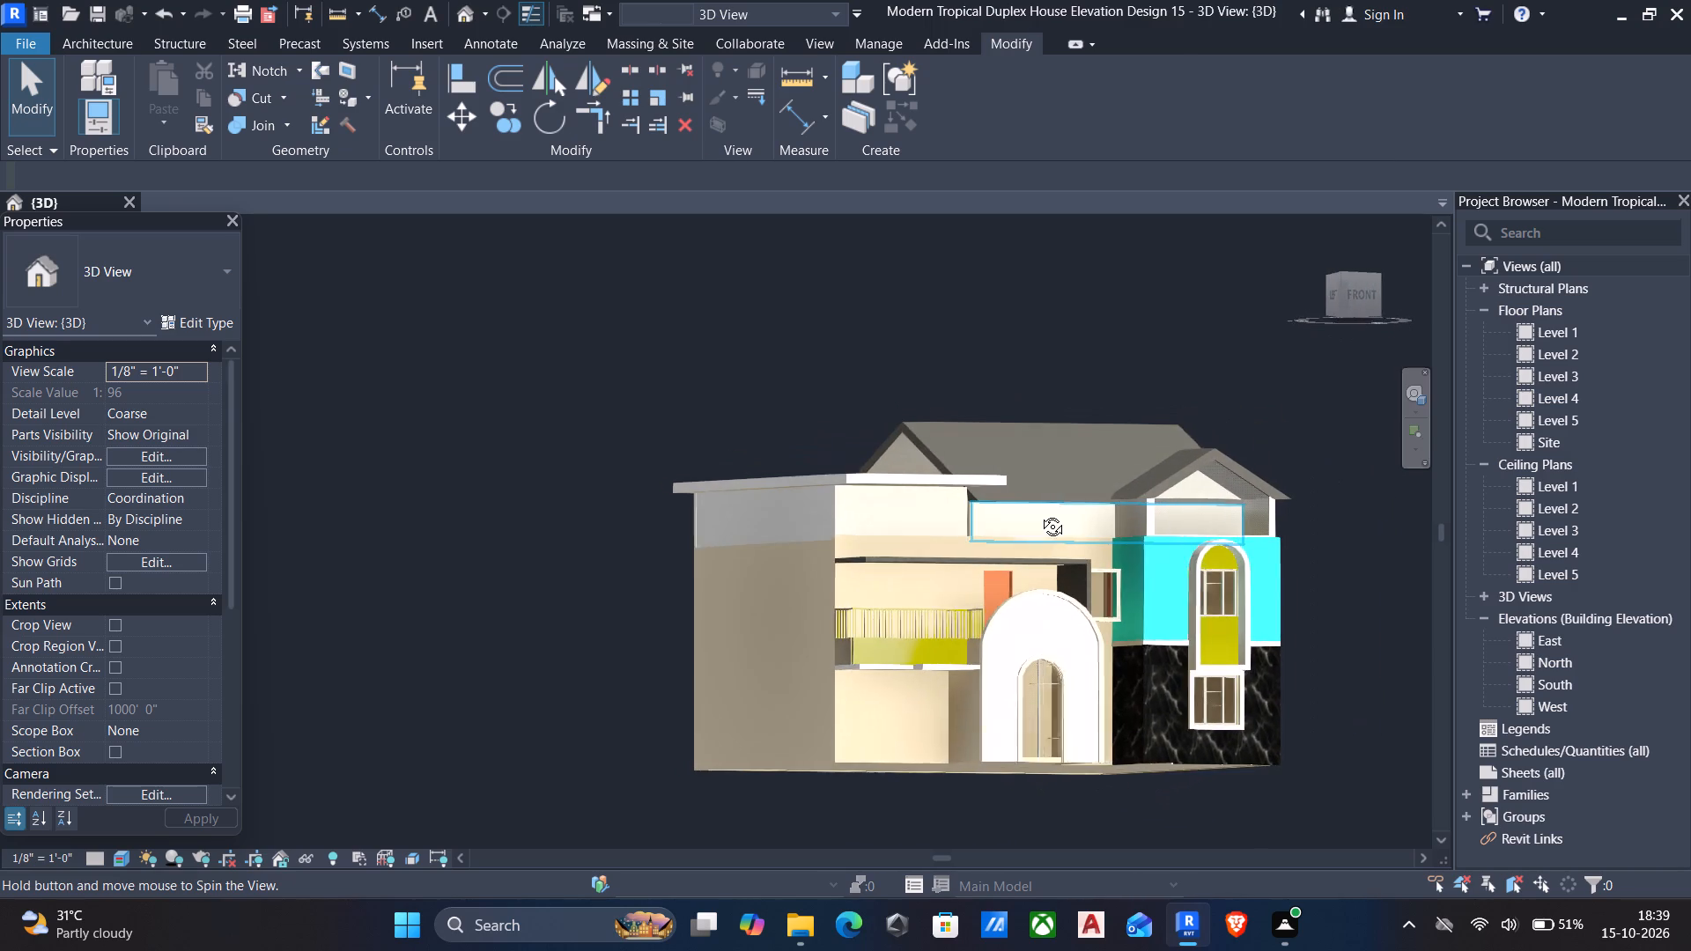
{"action": "middle_click_drag", "start_coordinate": [1039, 513], "coordinate": [1032, 515], "text": "shift"}
{"action": "middle_click_drag", "start_coordinate": [1111, 566], "coordinate": [1056, 658]}
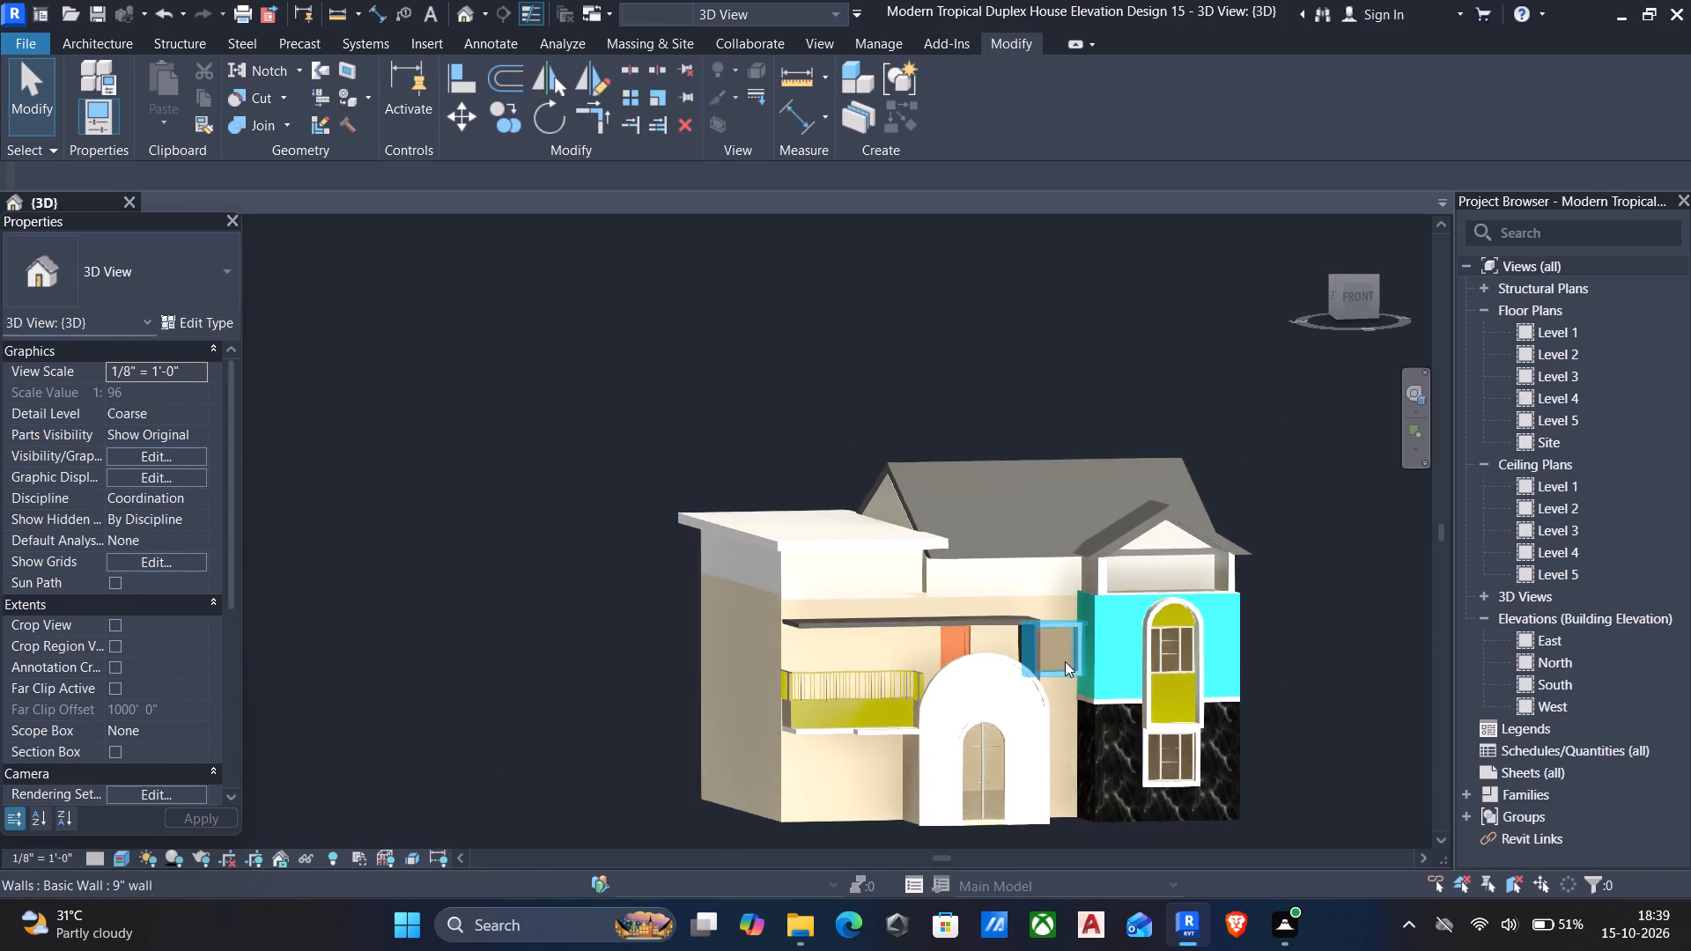
{"action": "middle_click_drag", "start_coordinate": [1065, 661], "coordinate": [1096, 587]}
{"action": "scroll", "coordinate": [1057, 684], "scroll_direction": "up", "scroll_amount": 5}
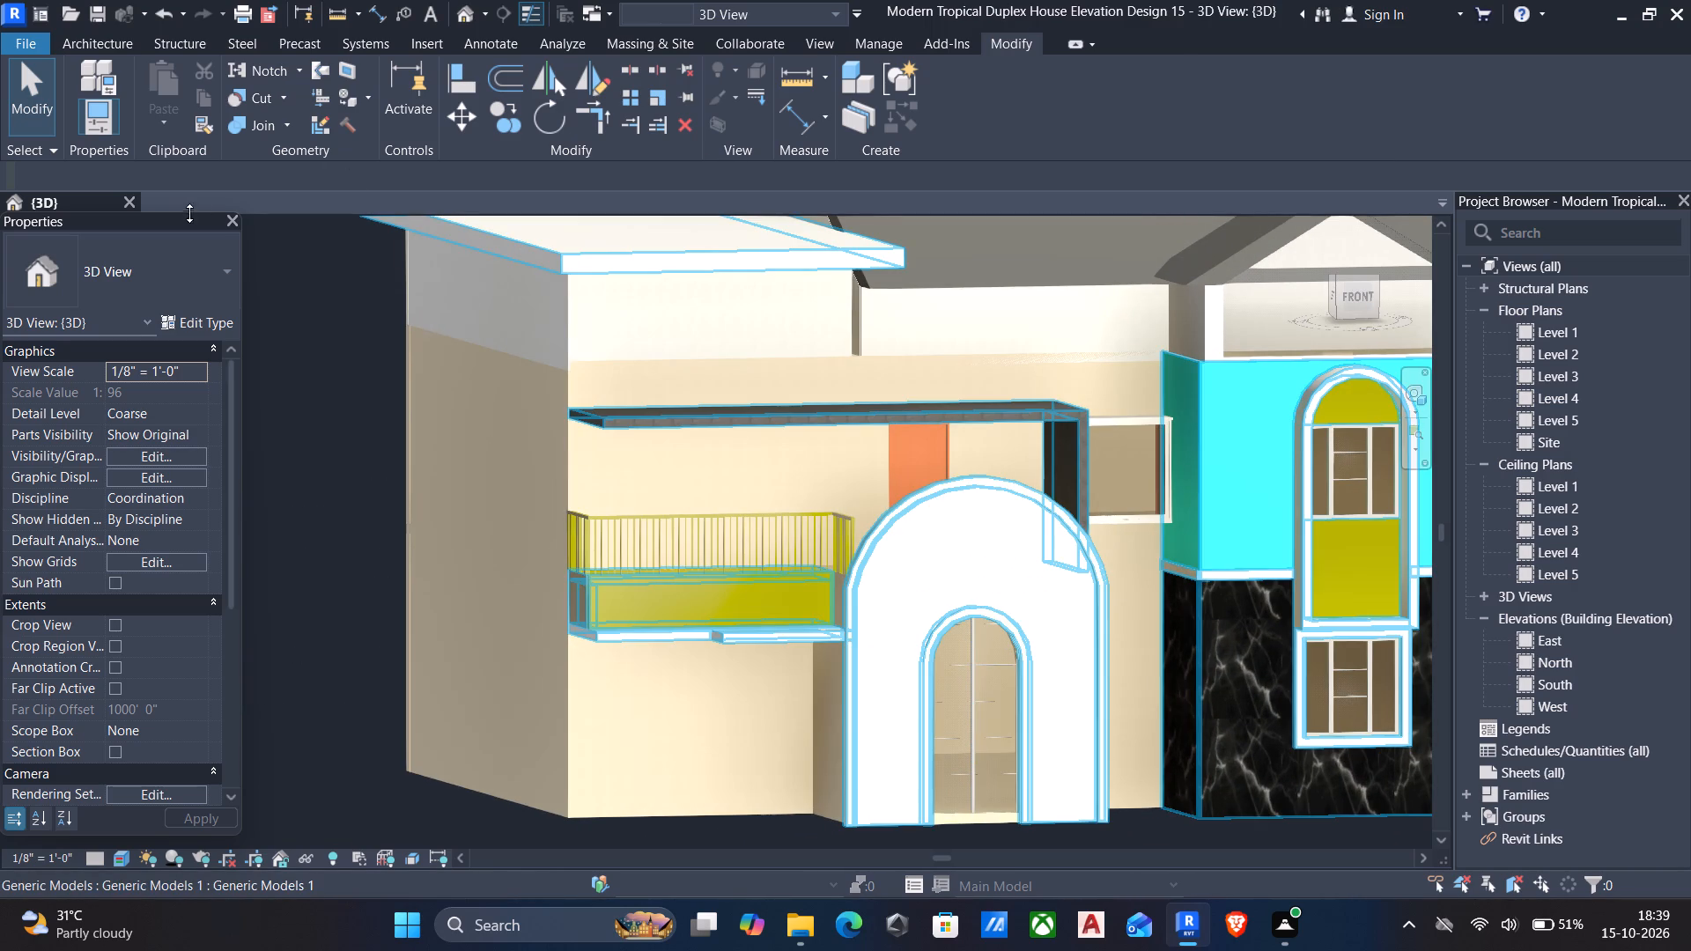
{"action": "left_click", "coordinate": [85, 38]}
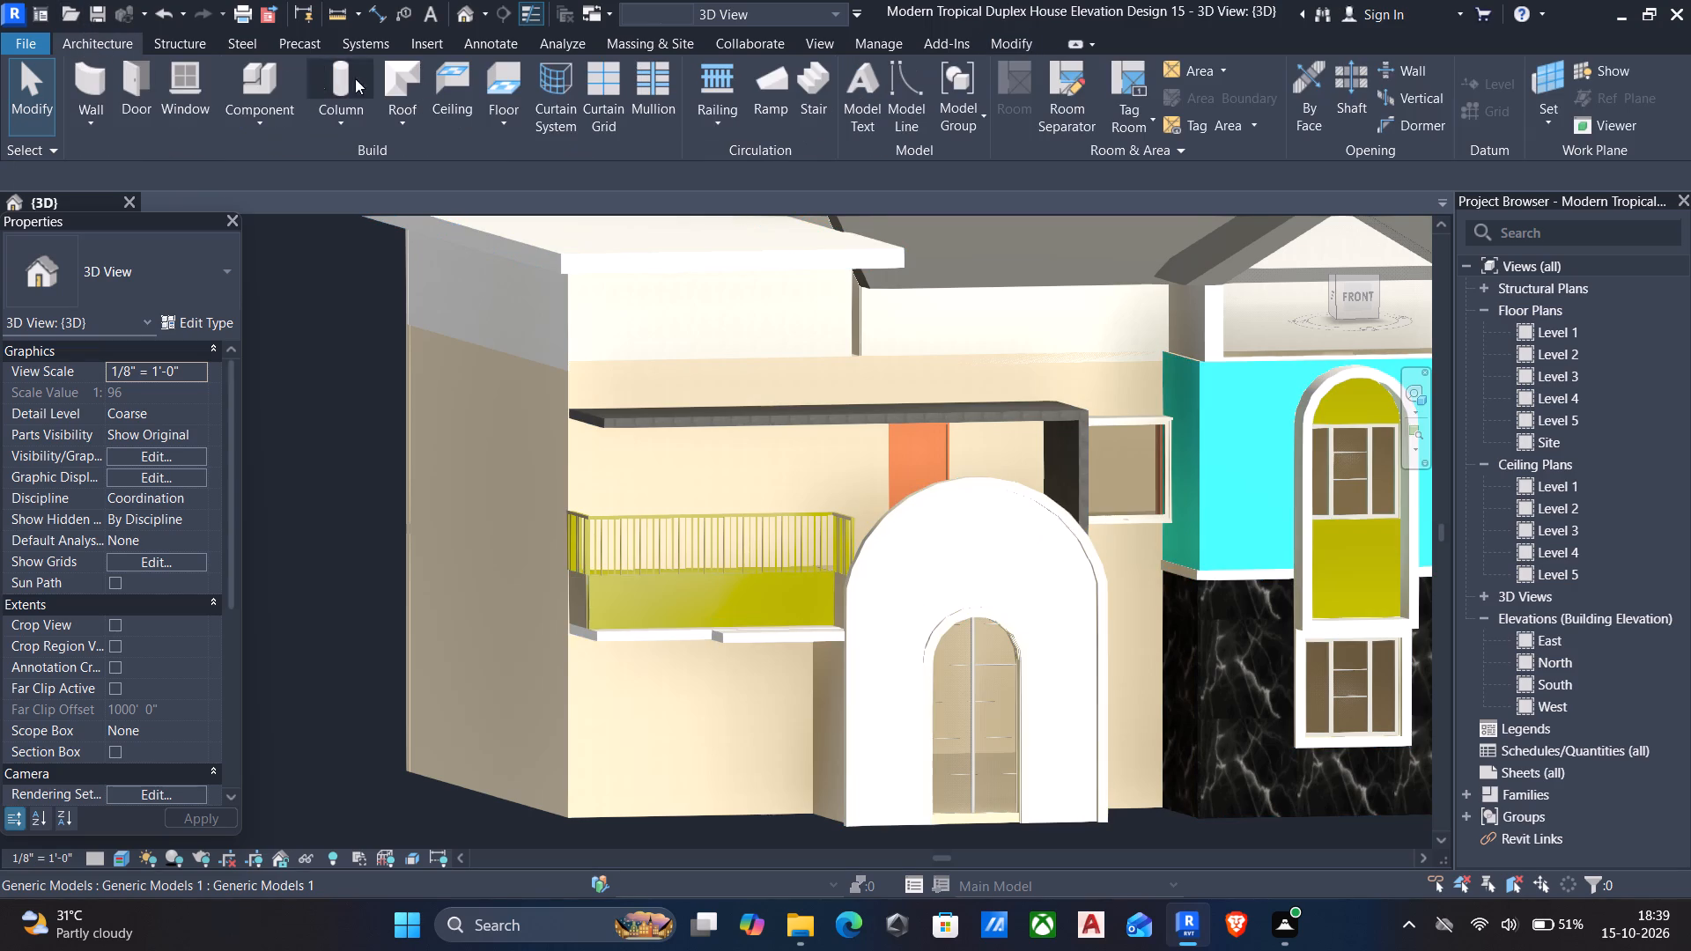
{"action": "left_click", "coordinate": [635, 92]}
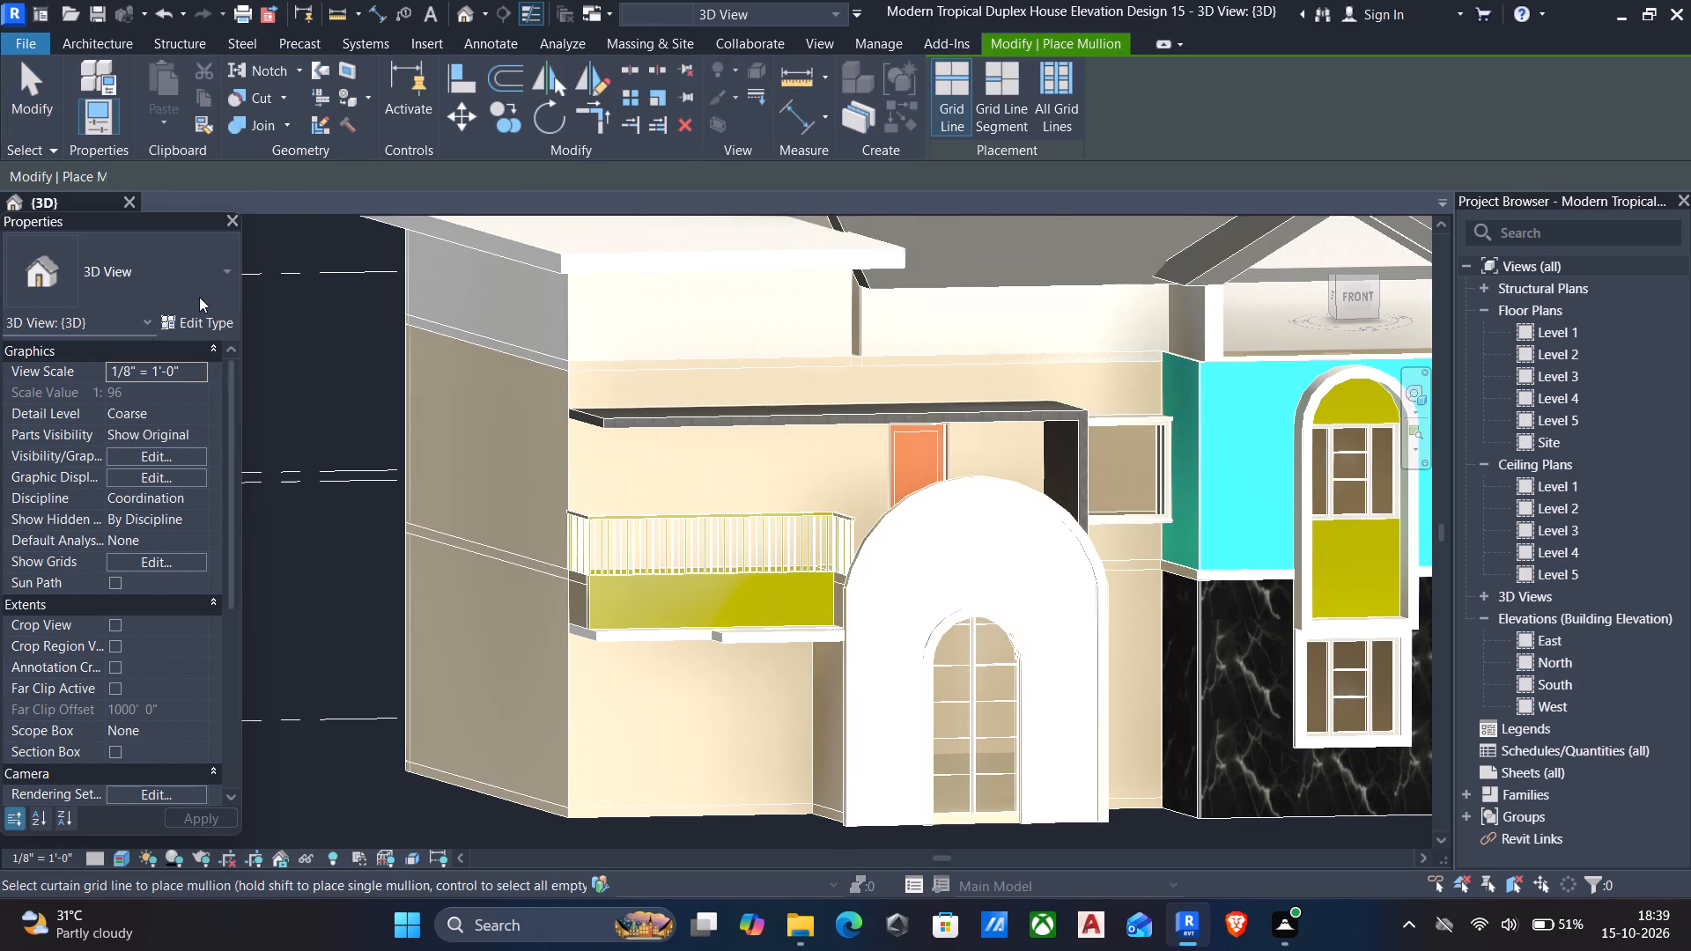
{"action": "left_click", "coordinate": [128, 263]}
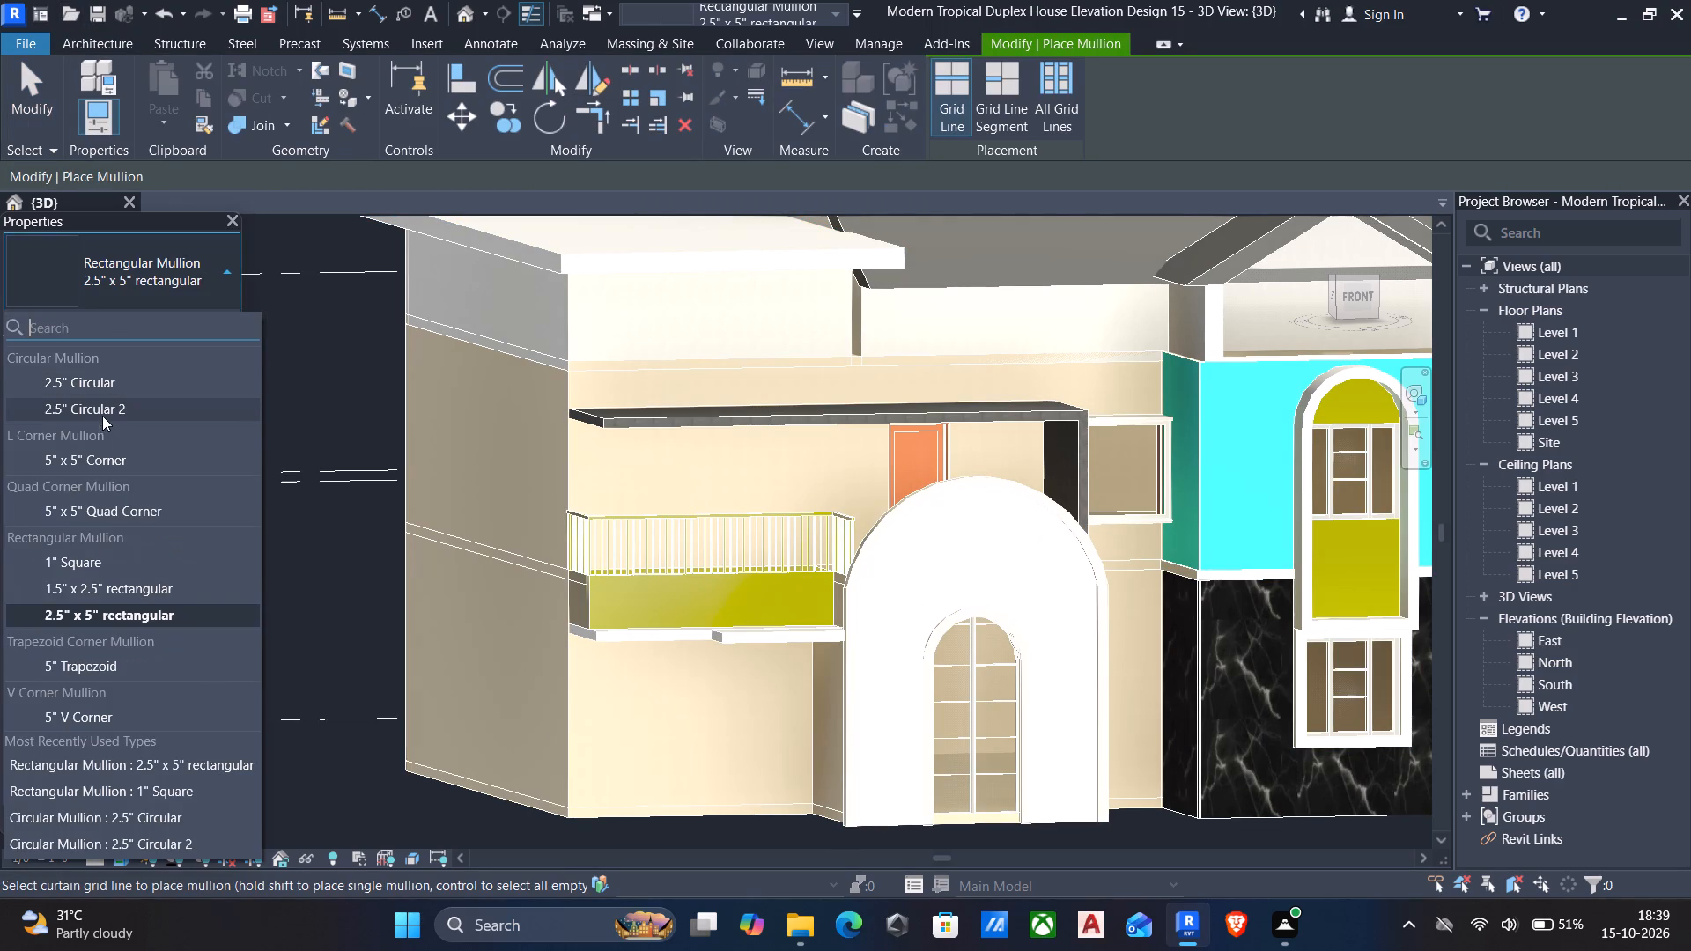
{"action": "left_click", "coordinate": [100, 388]}
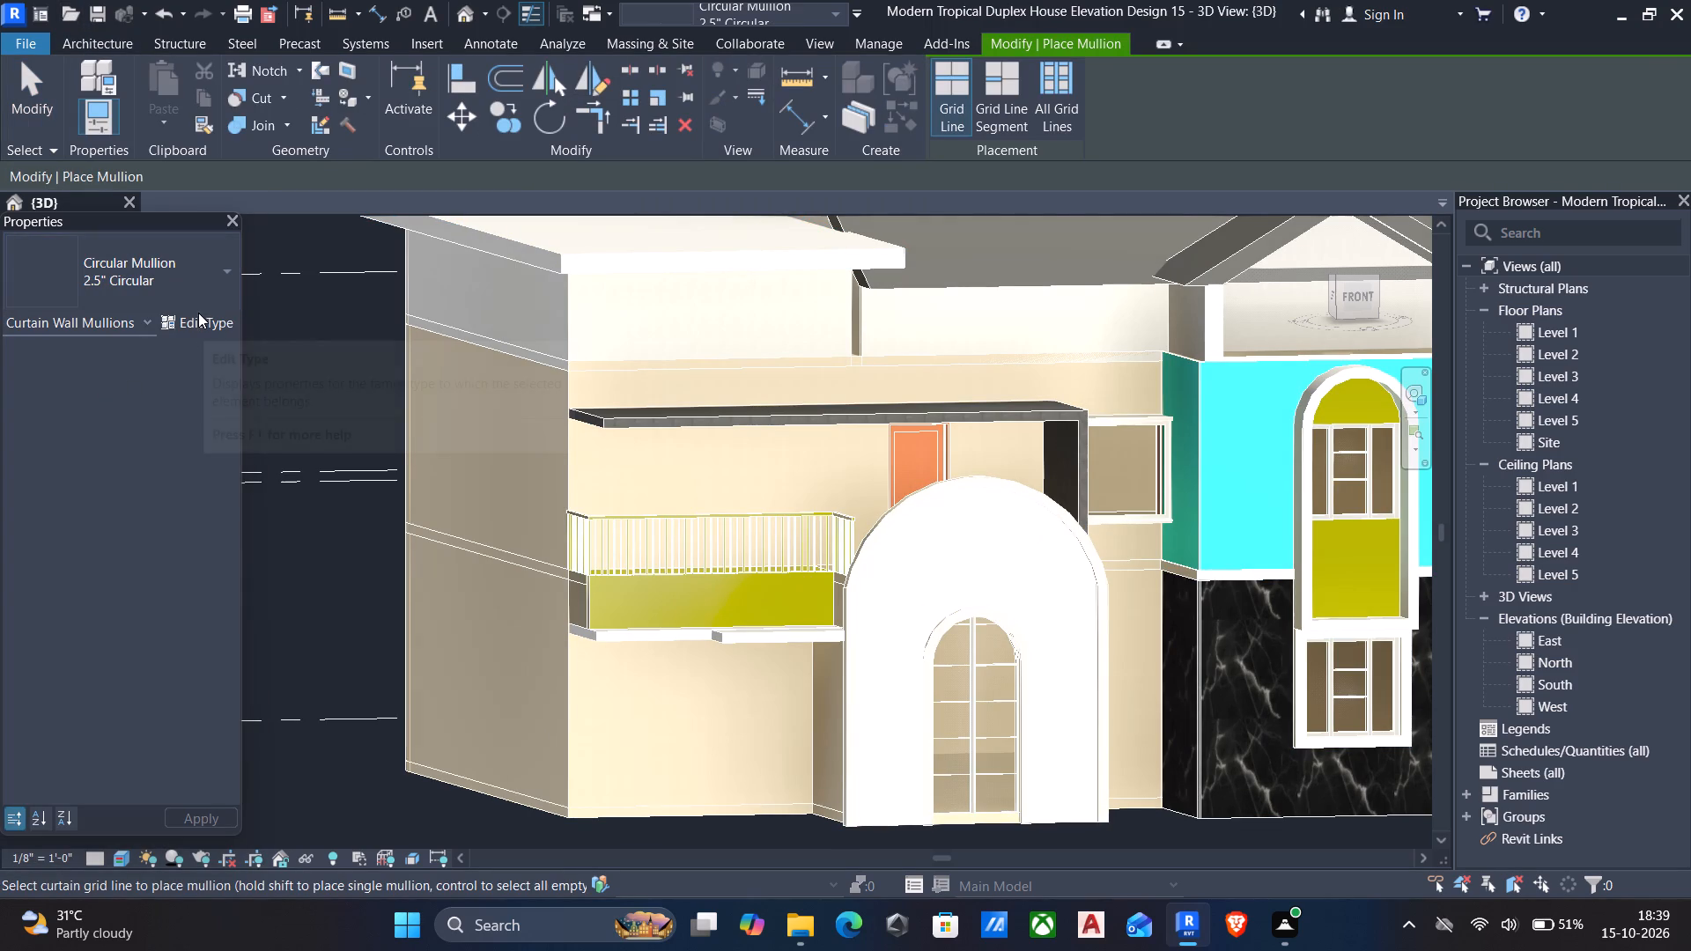
{"action": "left_click", "coordinate": [198, 313]}
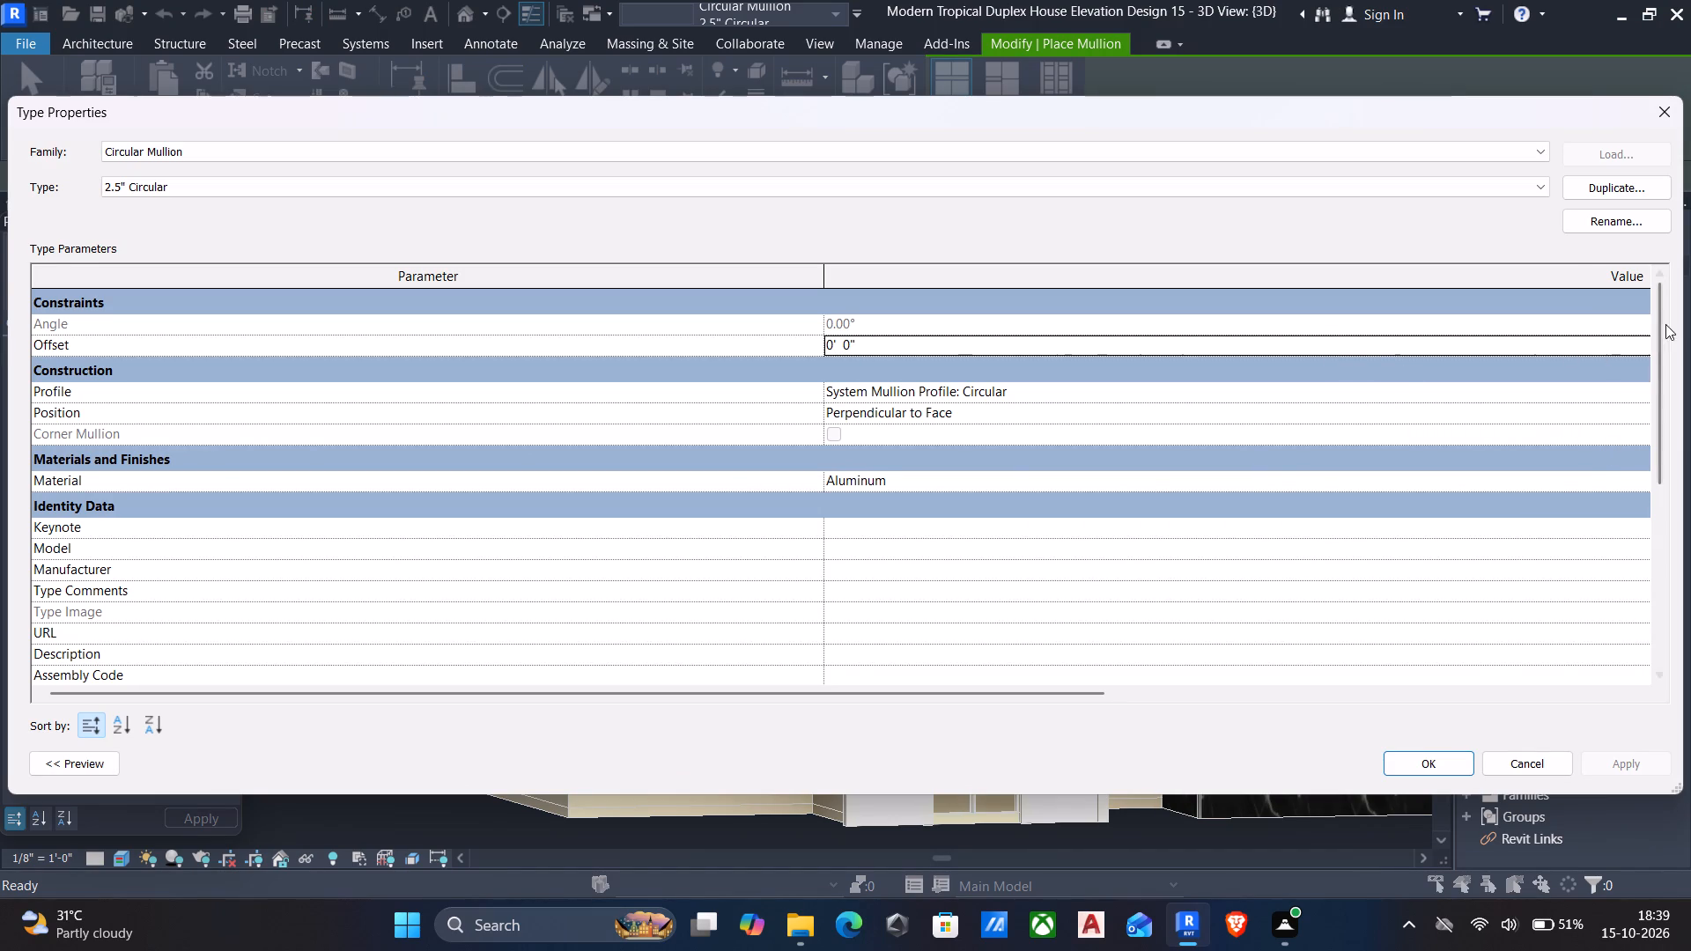
{"action": "left_click", "coordinate": [1599, 476]}
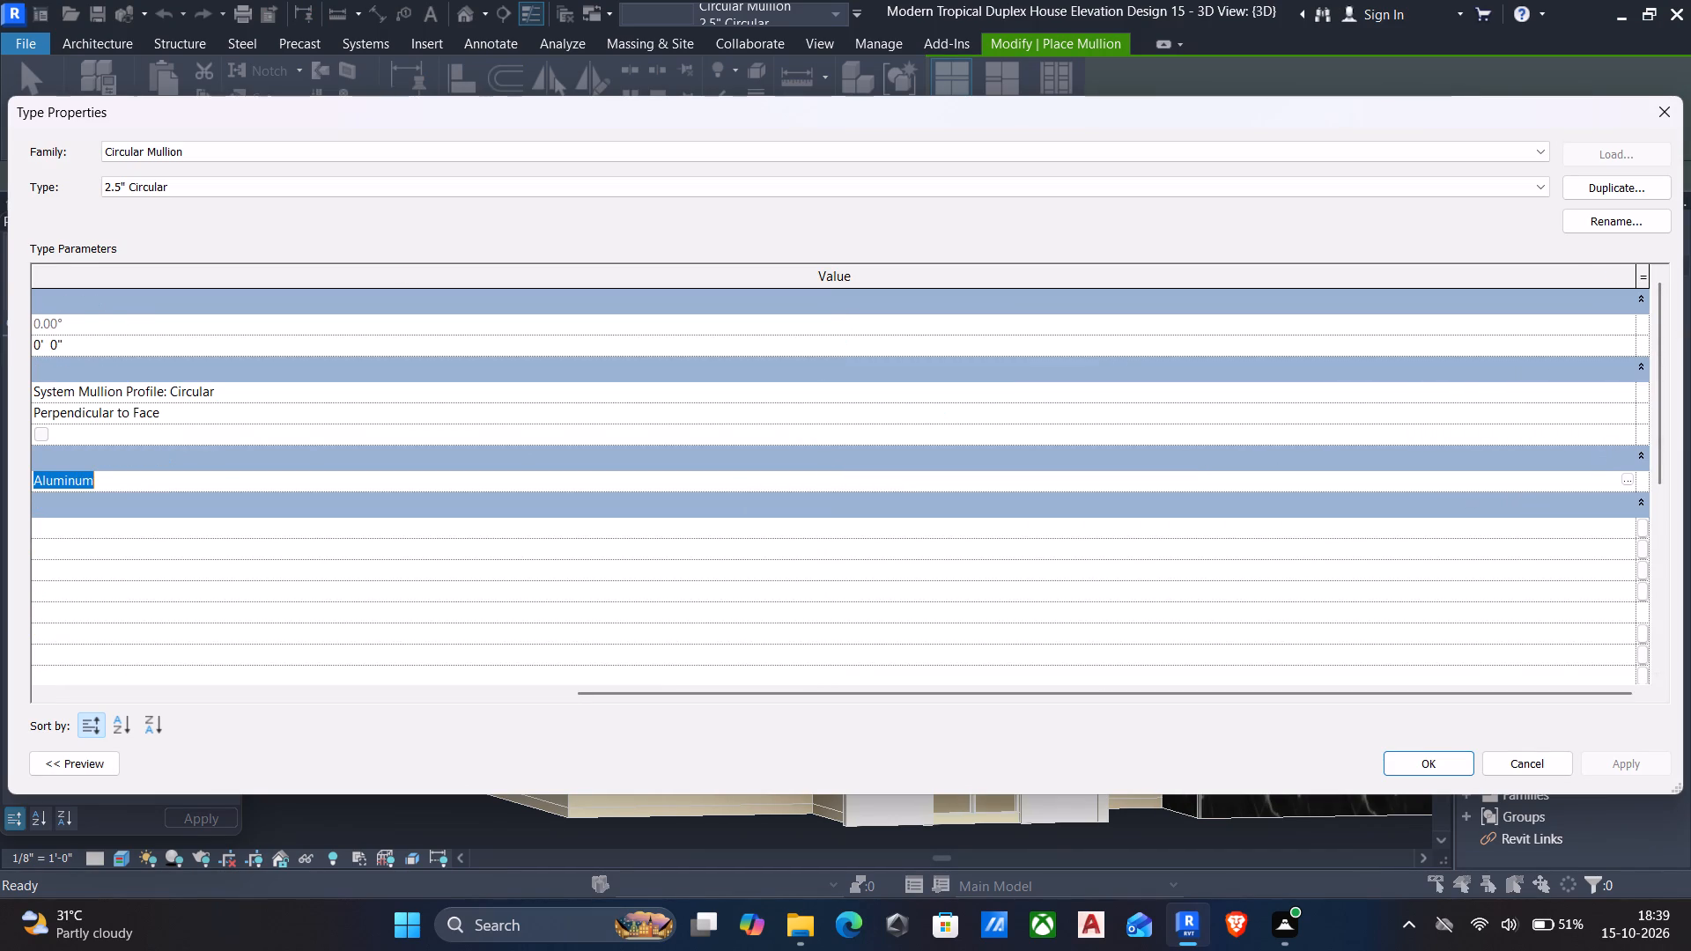
{"action": "left_click", "coordinate": [1627, 484]}
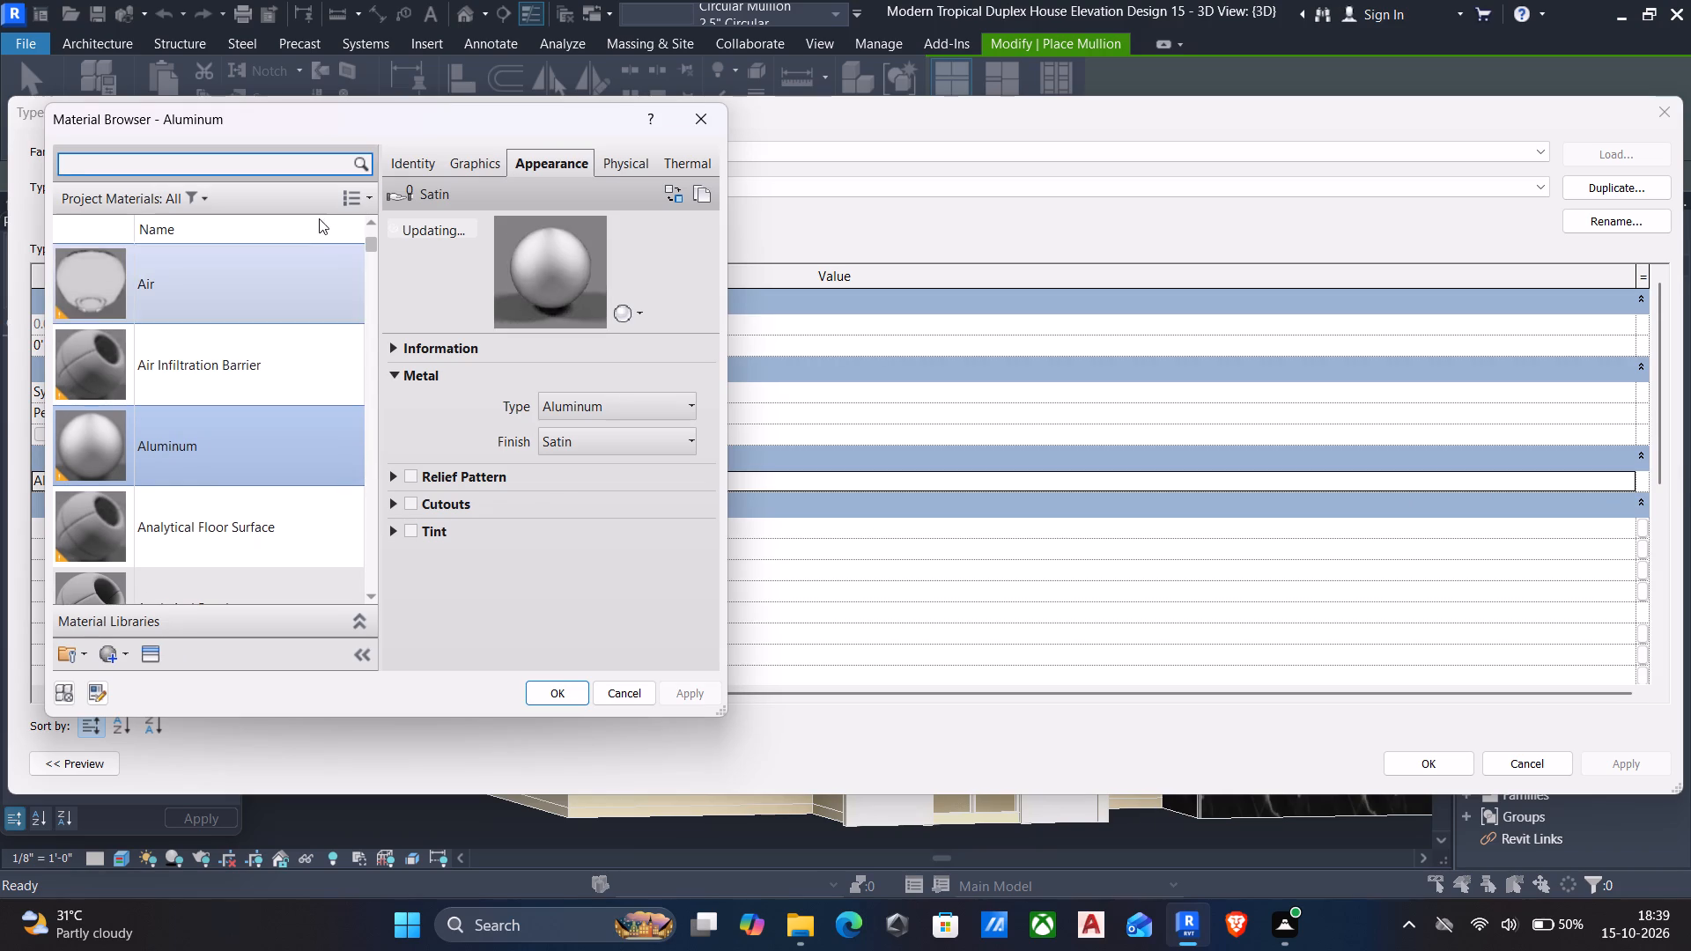
{"action": "left_click", "coordinate": [115, 656]}
{"action": "left_click", "coordinate": [126, 688]}
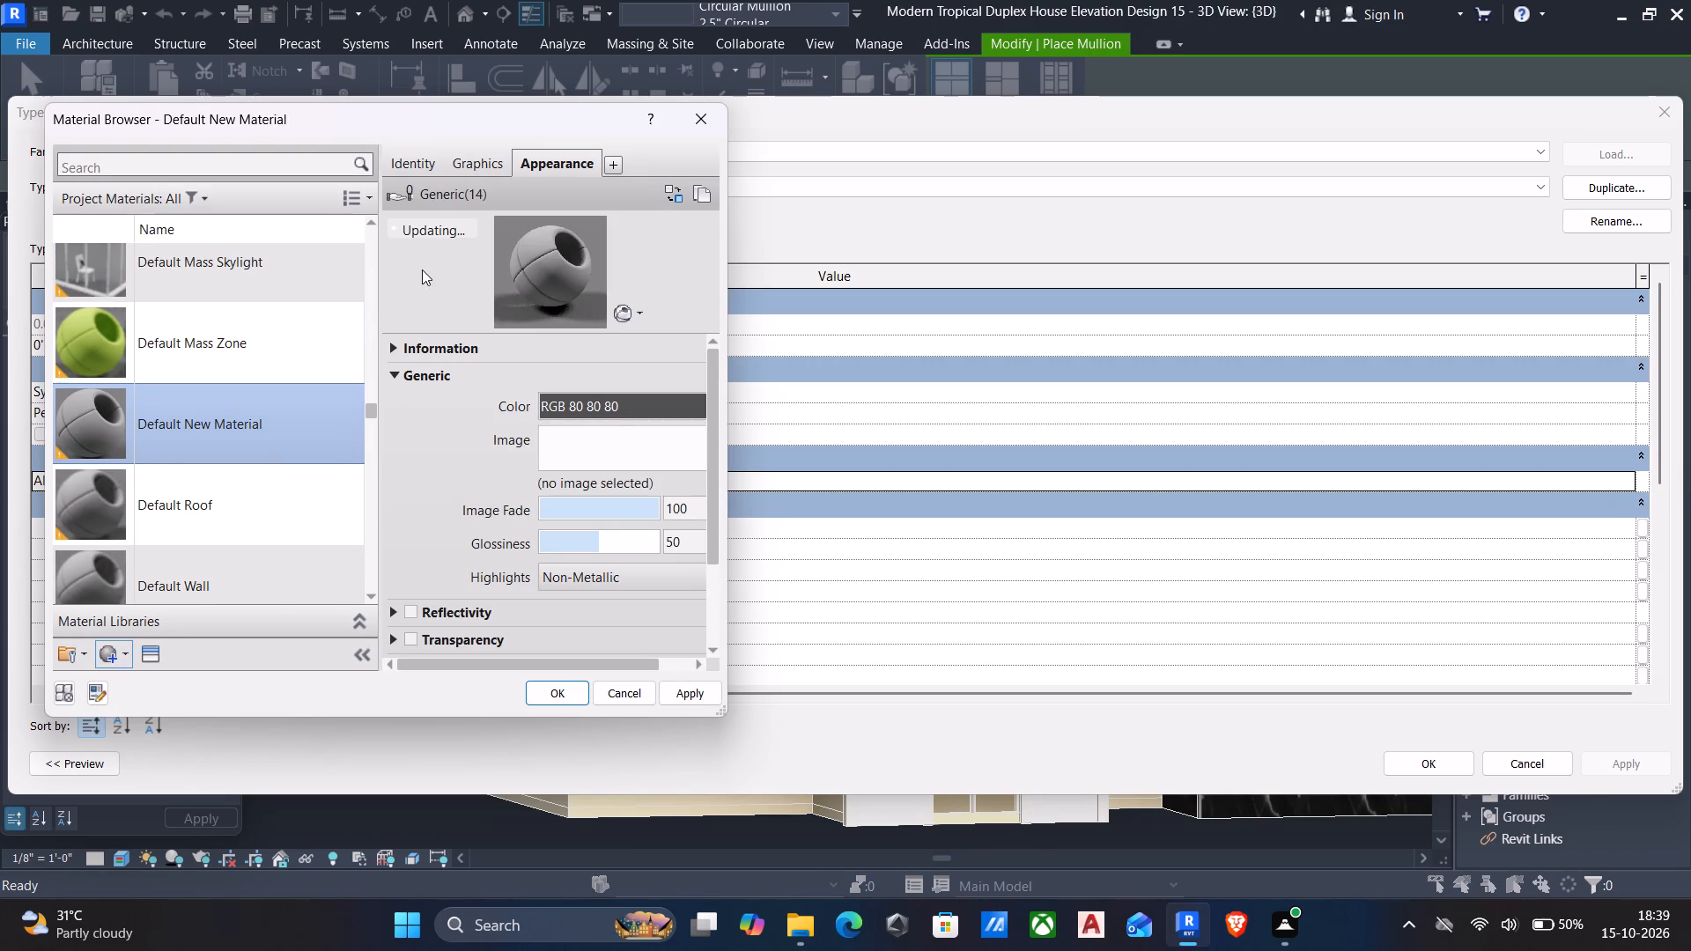
{"action": "left_click", "coordinate": [410, 163]}
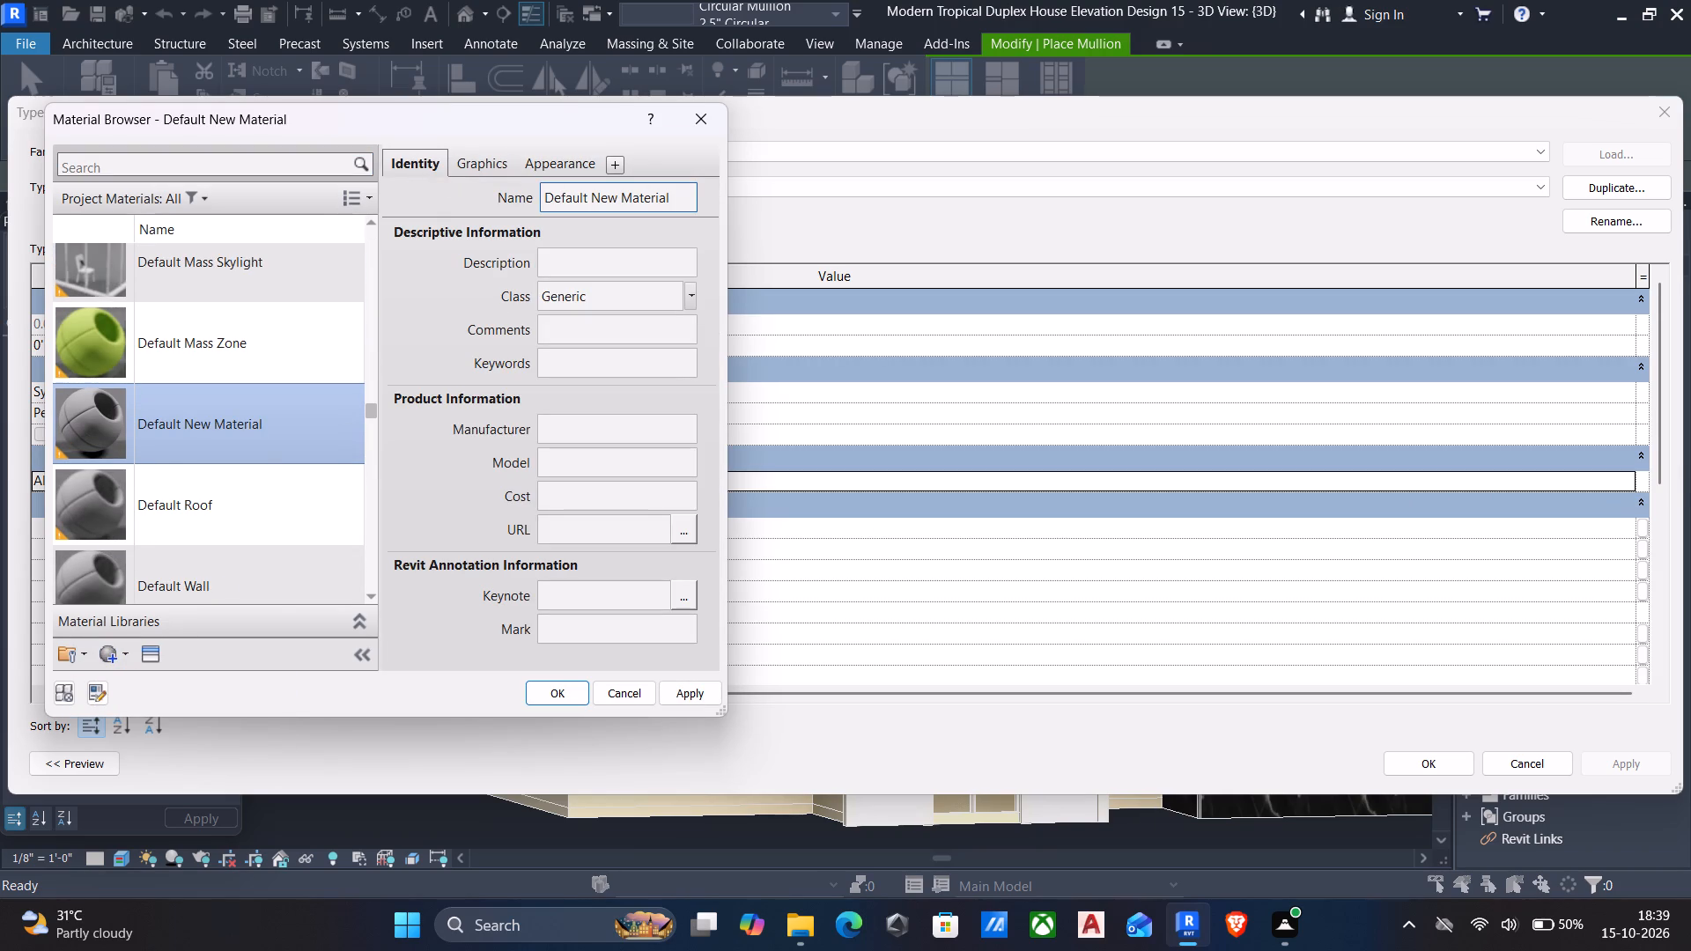
{"action": "left_click", "coordinate": [678, 199]}
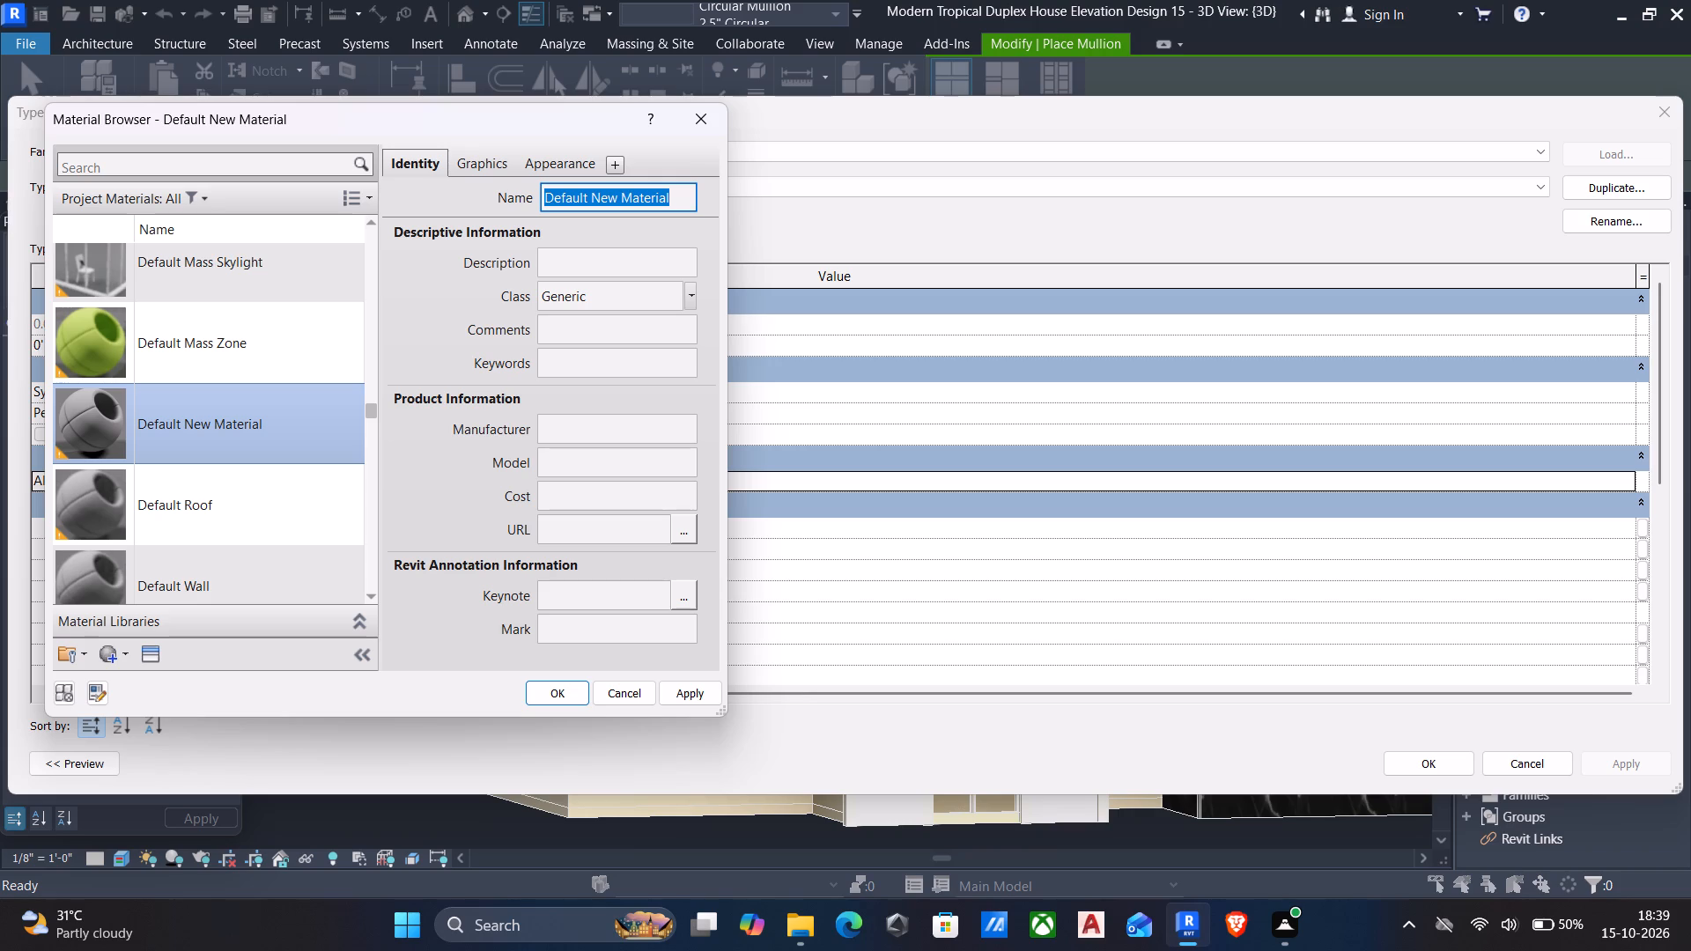
{"action": "type", "text": "mulli"}
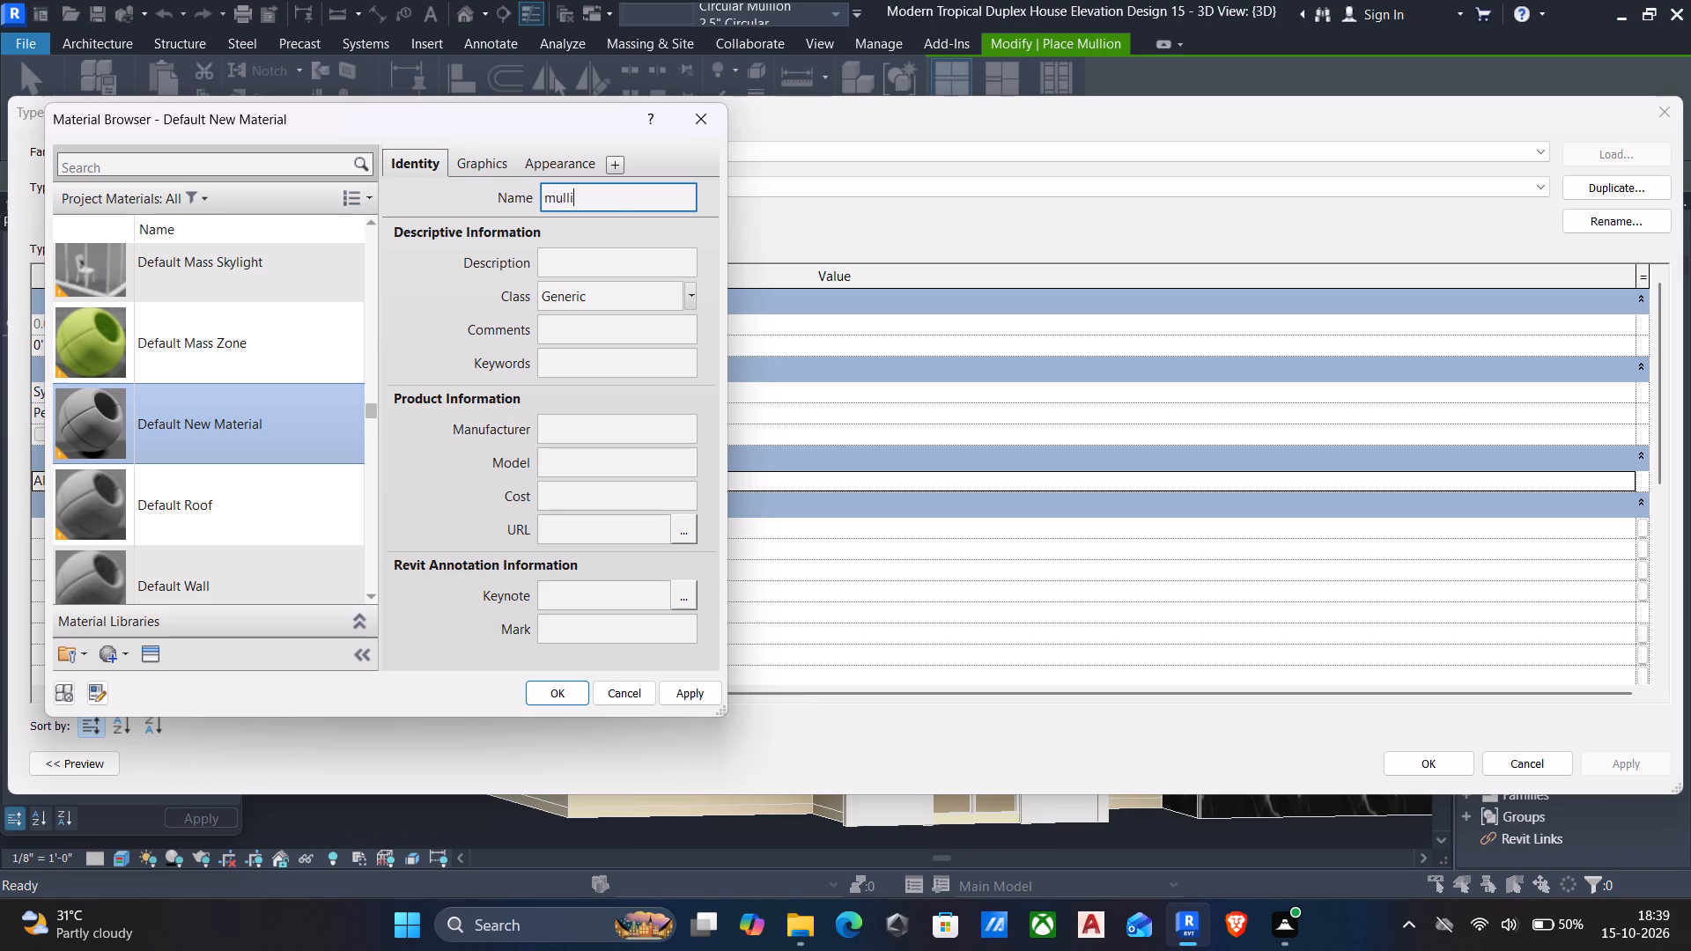
{"action": "left_click", "coordinate": [679, 691]}
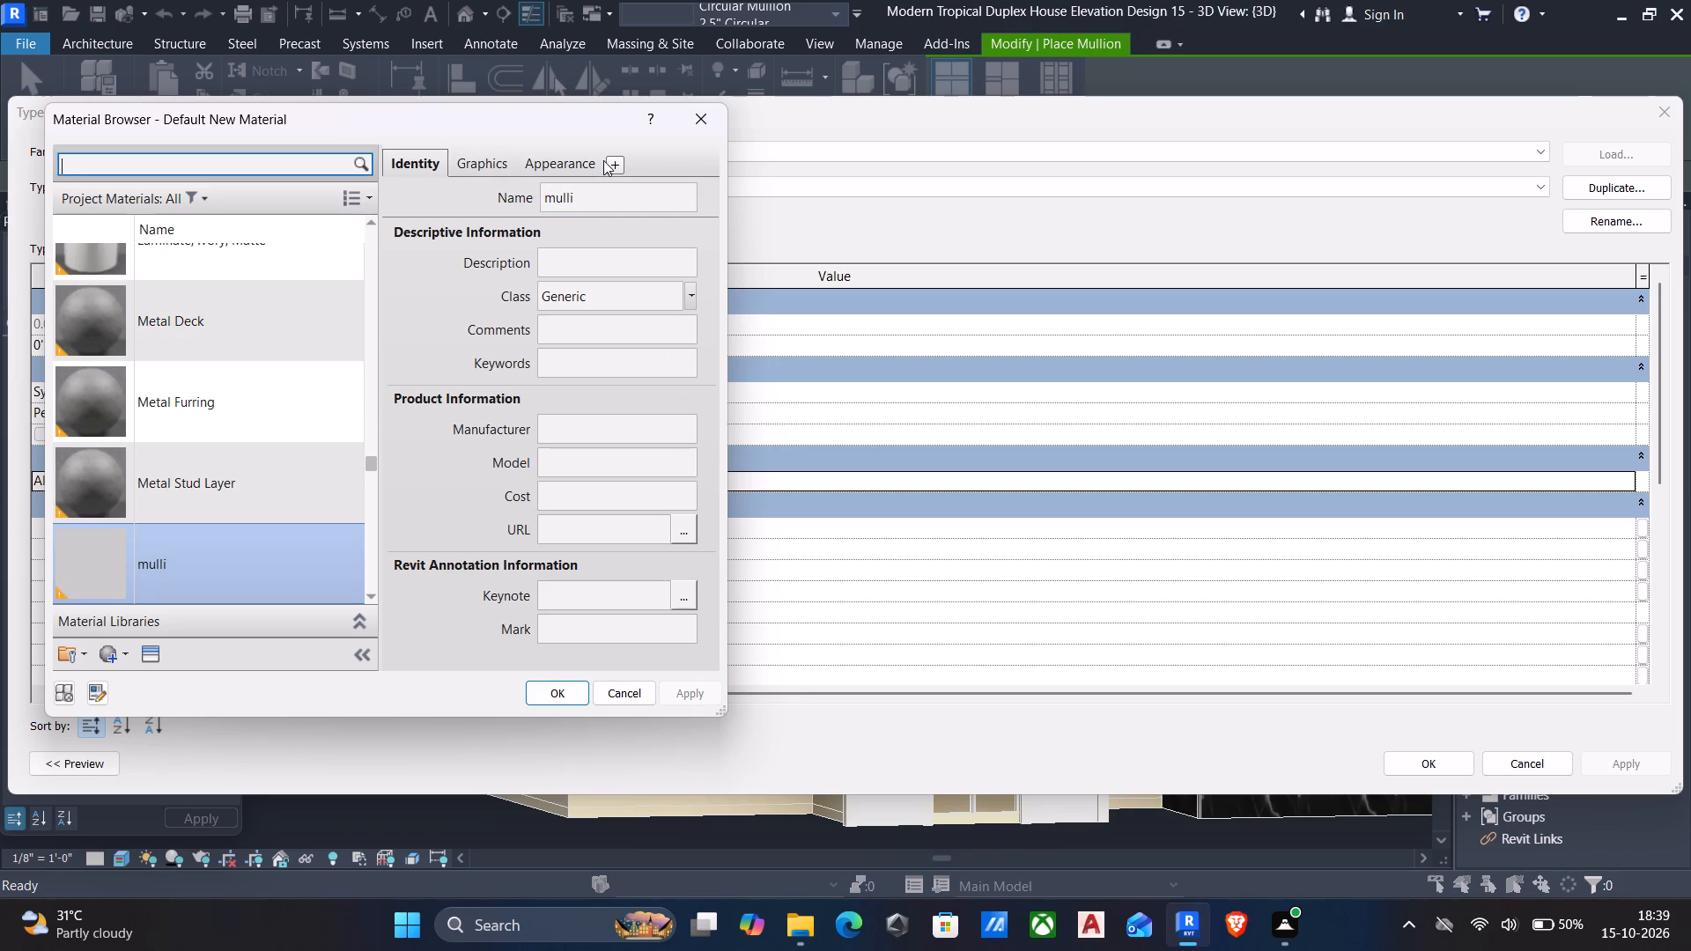
Assign the Door - Frame material to the 2.5" Circular mullion type.
{"action": "left_click", "coordinate": [562, 159]}
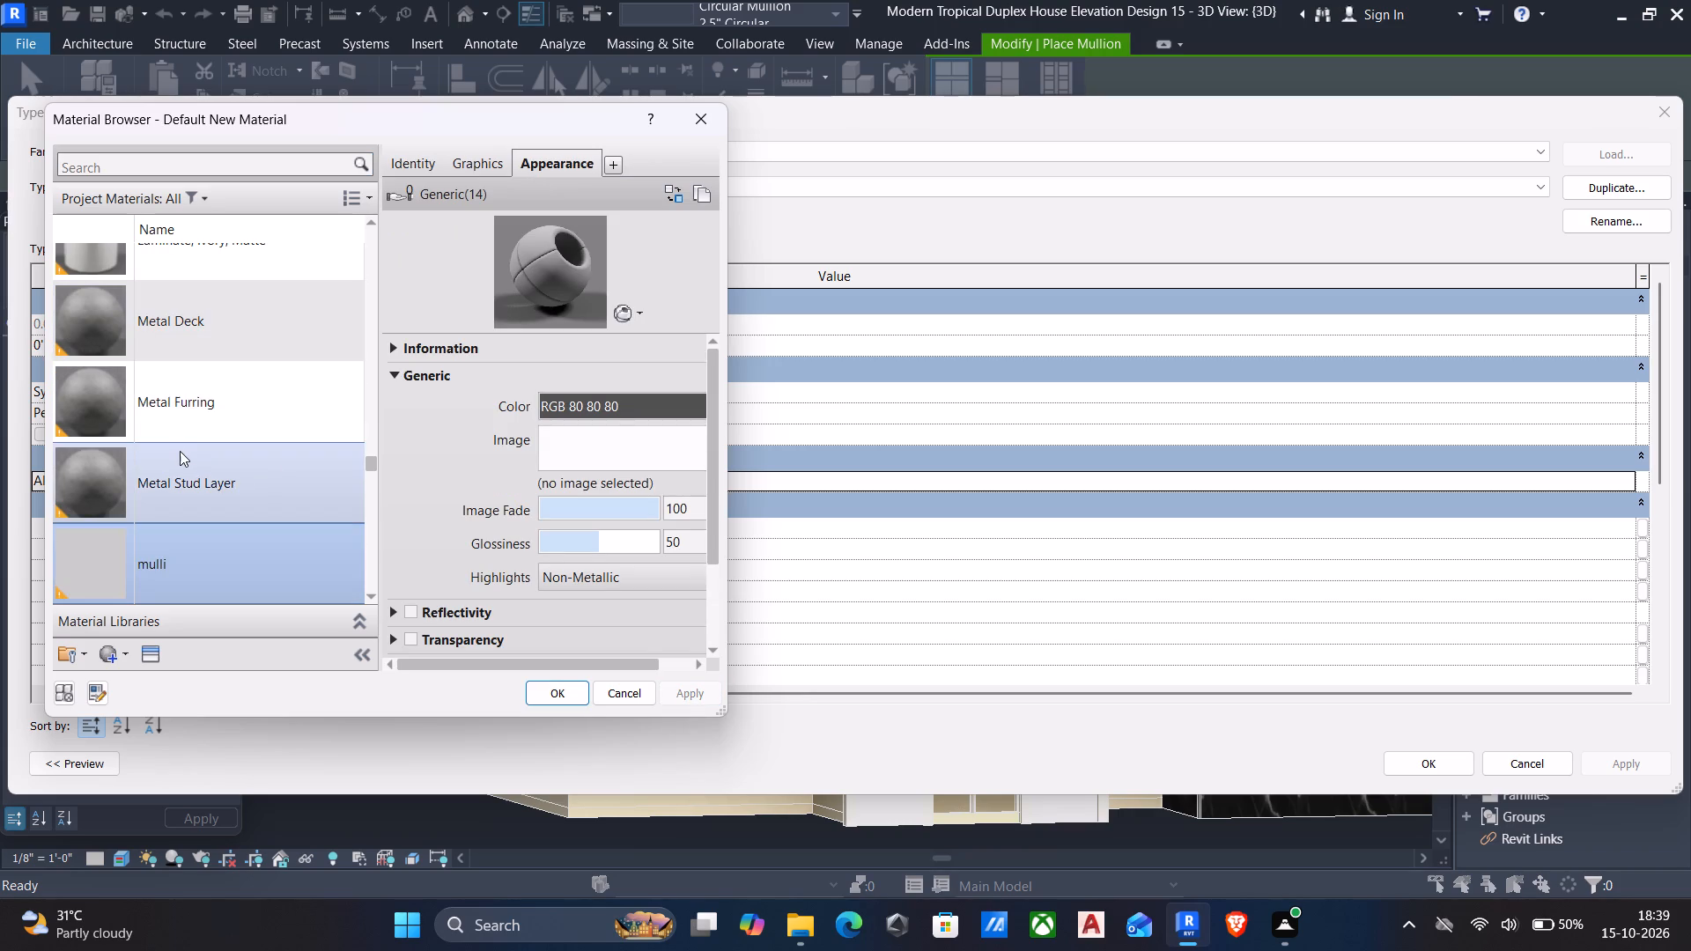
{"action": "scroll", "coordinate": [175, 453], "scroll_direction": "up", "scroll_amount": 5}
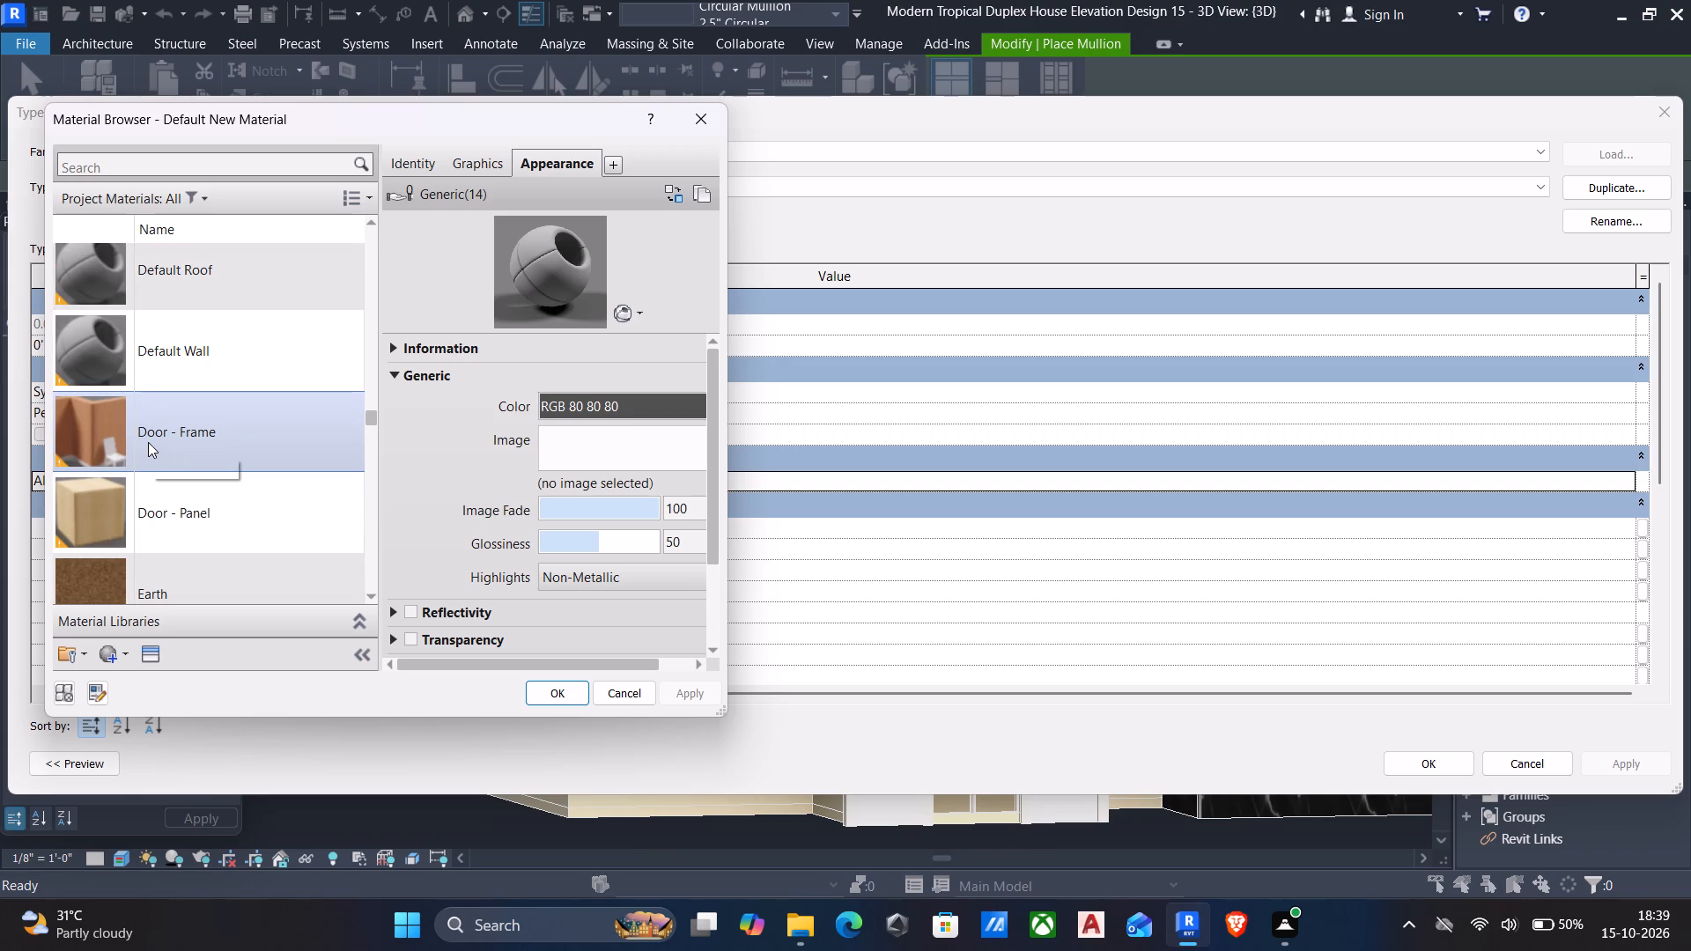
{"action": "left_click", "coordinate": [148, 442]}
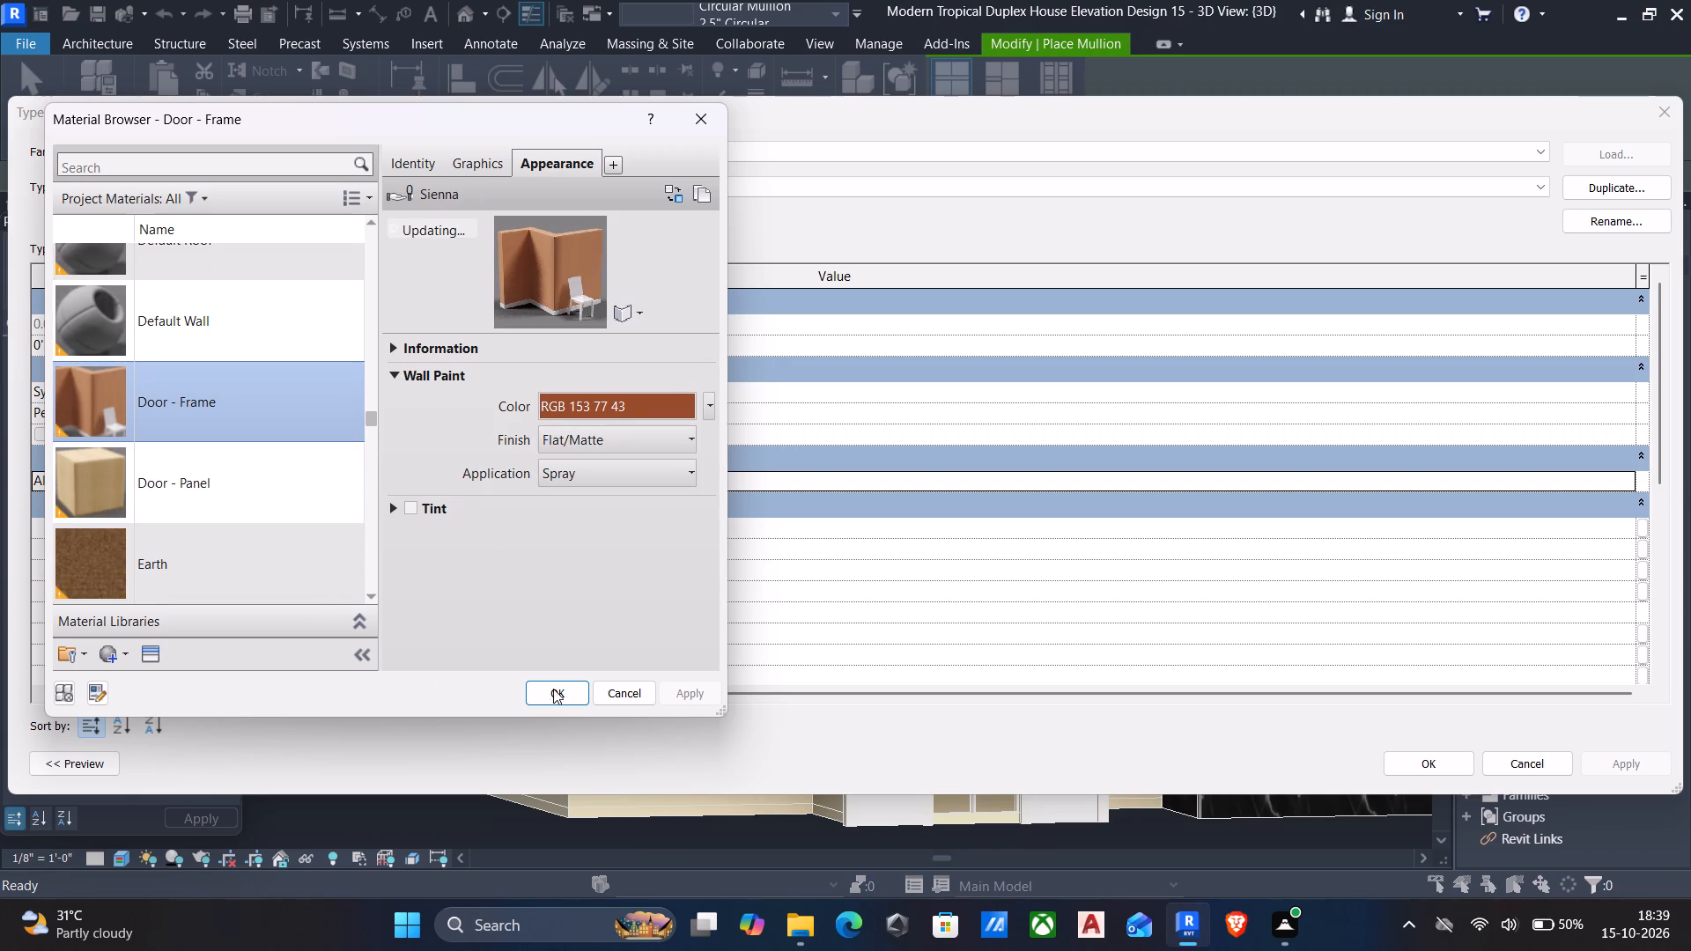
{"action": "left_click", "coordinate": [555, 684]}
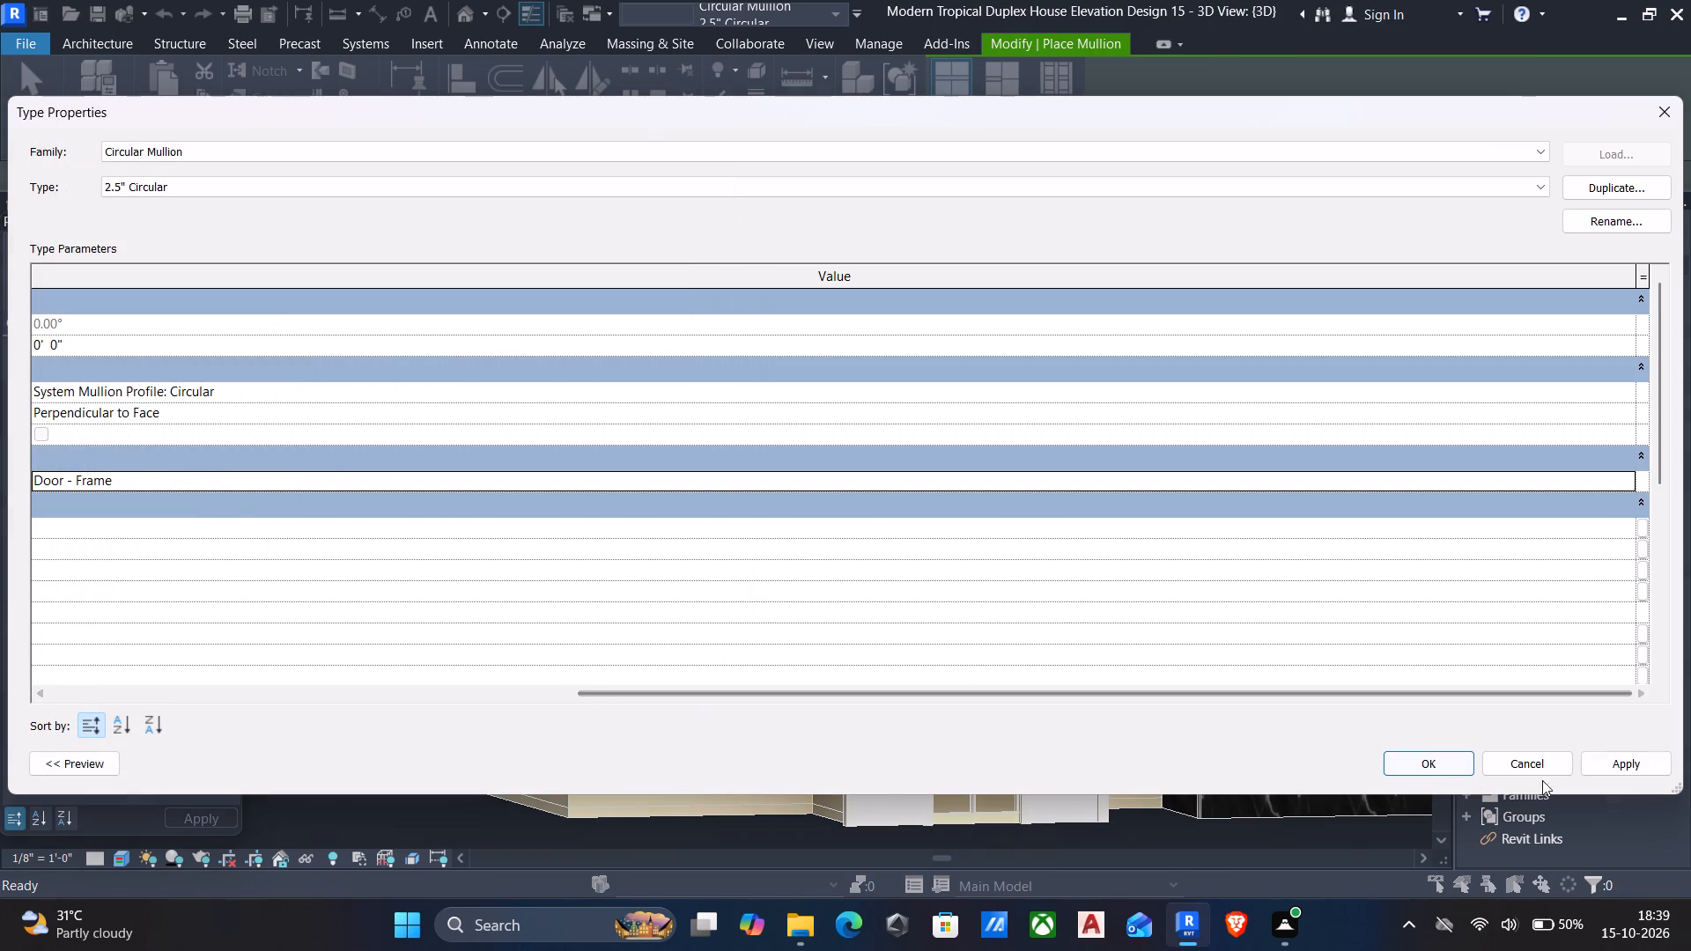
{"action": "left_click", "coordinate": [1665, 763]}
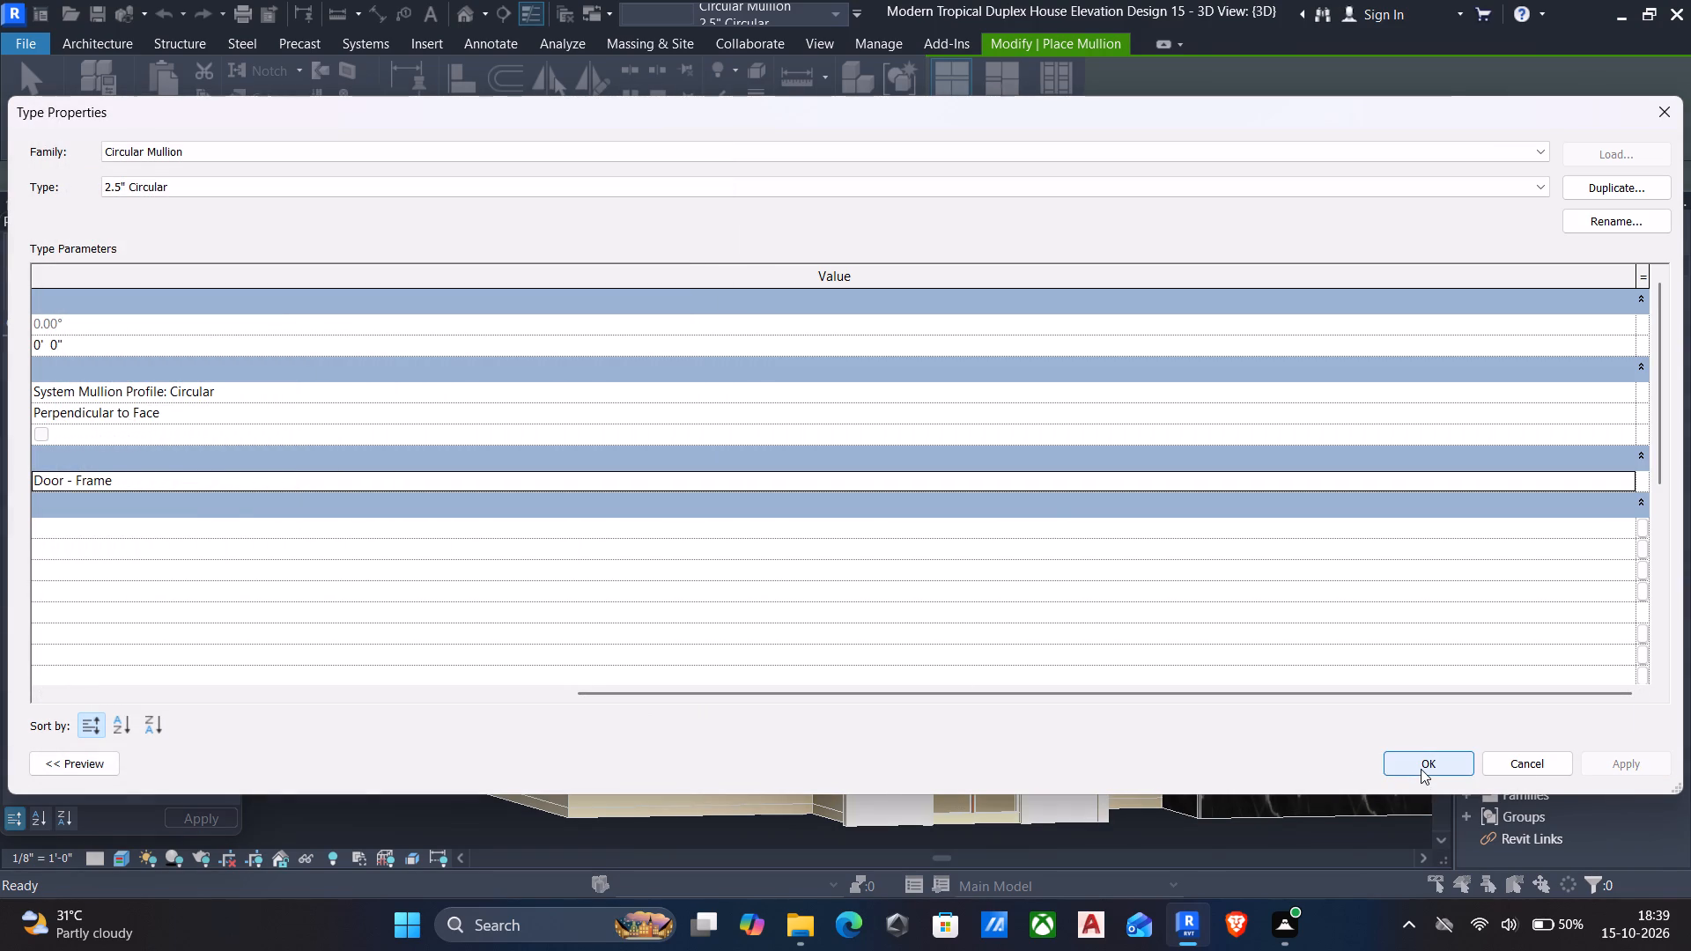
{"action": "left_click", "coordinate": [1421, 769]}
{"action": "scroll", "coordinate": [1327, 675], "scroll_direction": "down", "scroll_amount": 1}
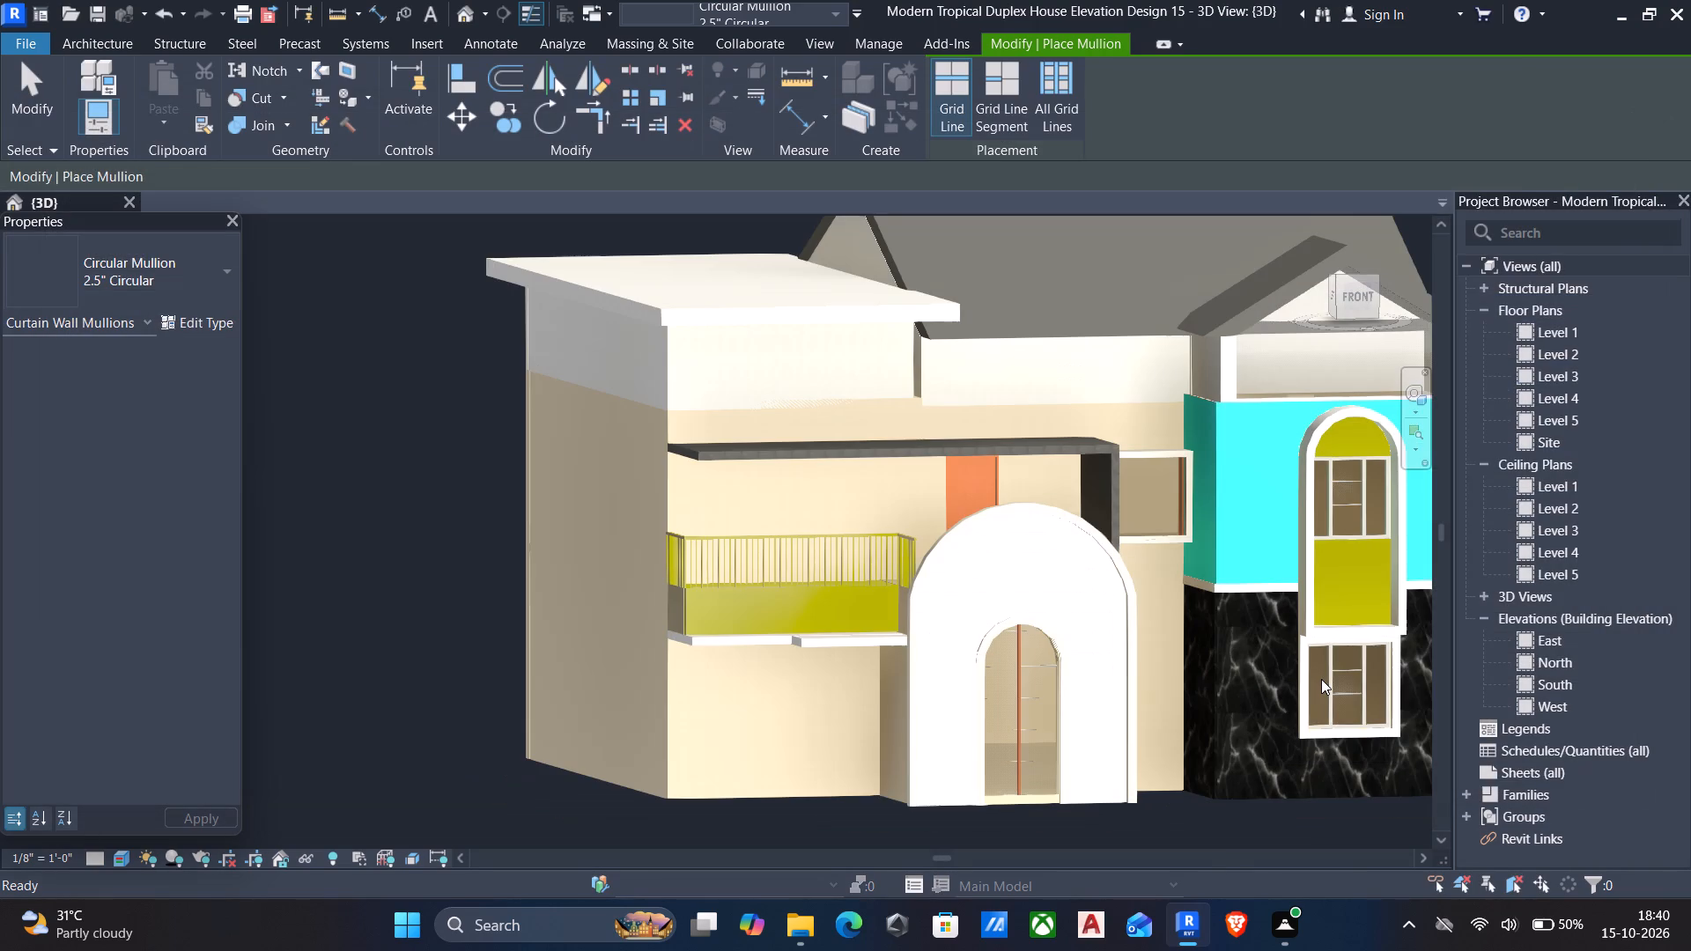
{"action": "key", "text": "Escape"}
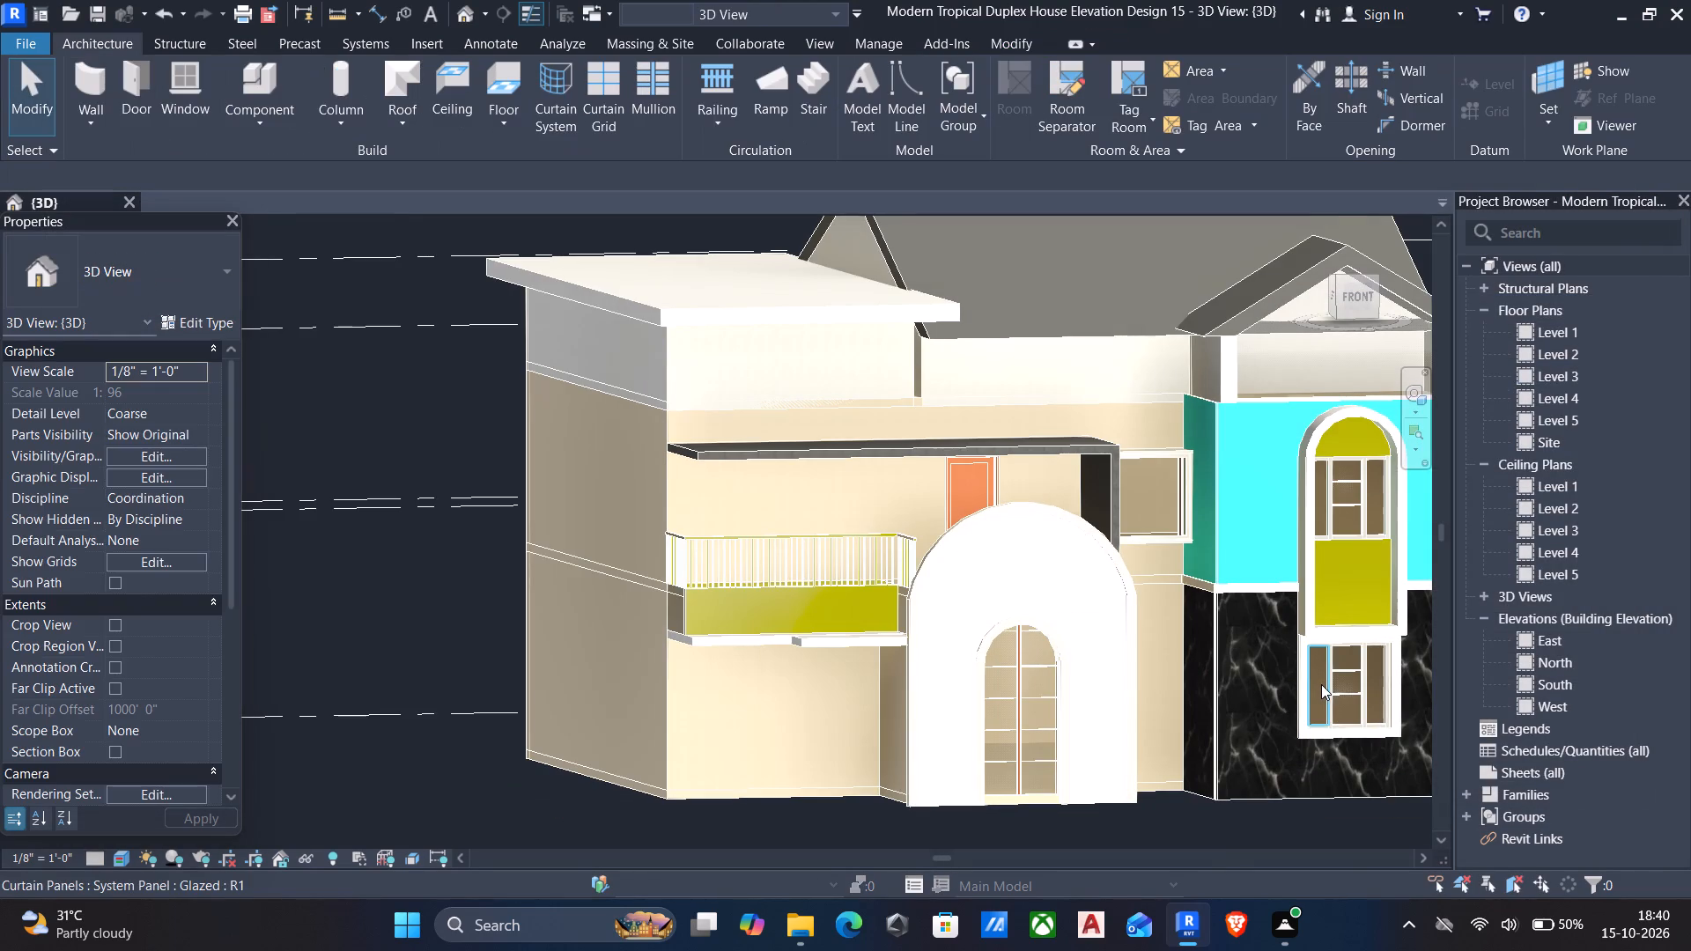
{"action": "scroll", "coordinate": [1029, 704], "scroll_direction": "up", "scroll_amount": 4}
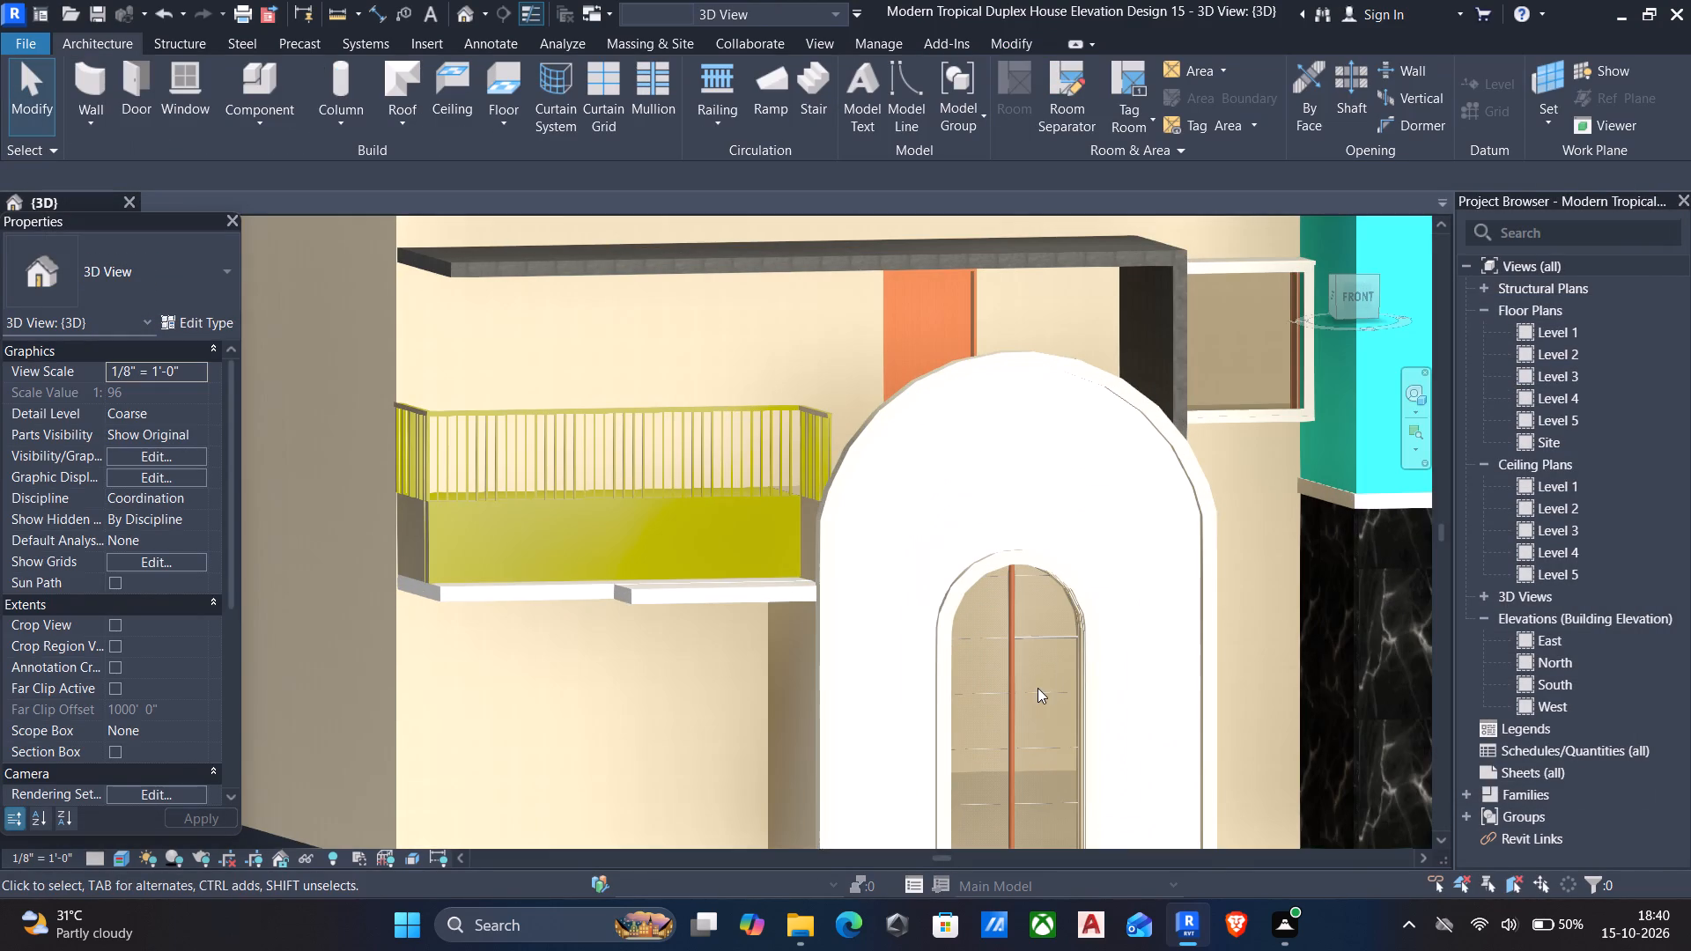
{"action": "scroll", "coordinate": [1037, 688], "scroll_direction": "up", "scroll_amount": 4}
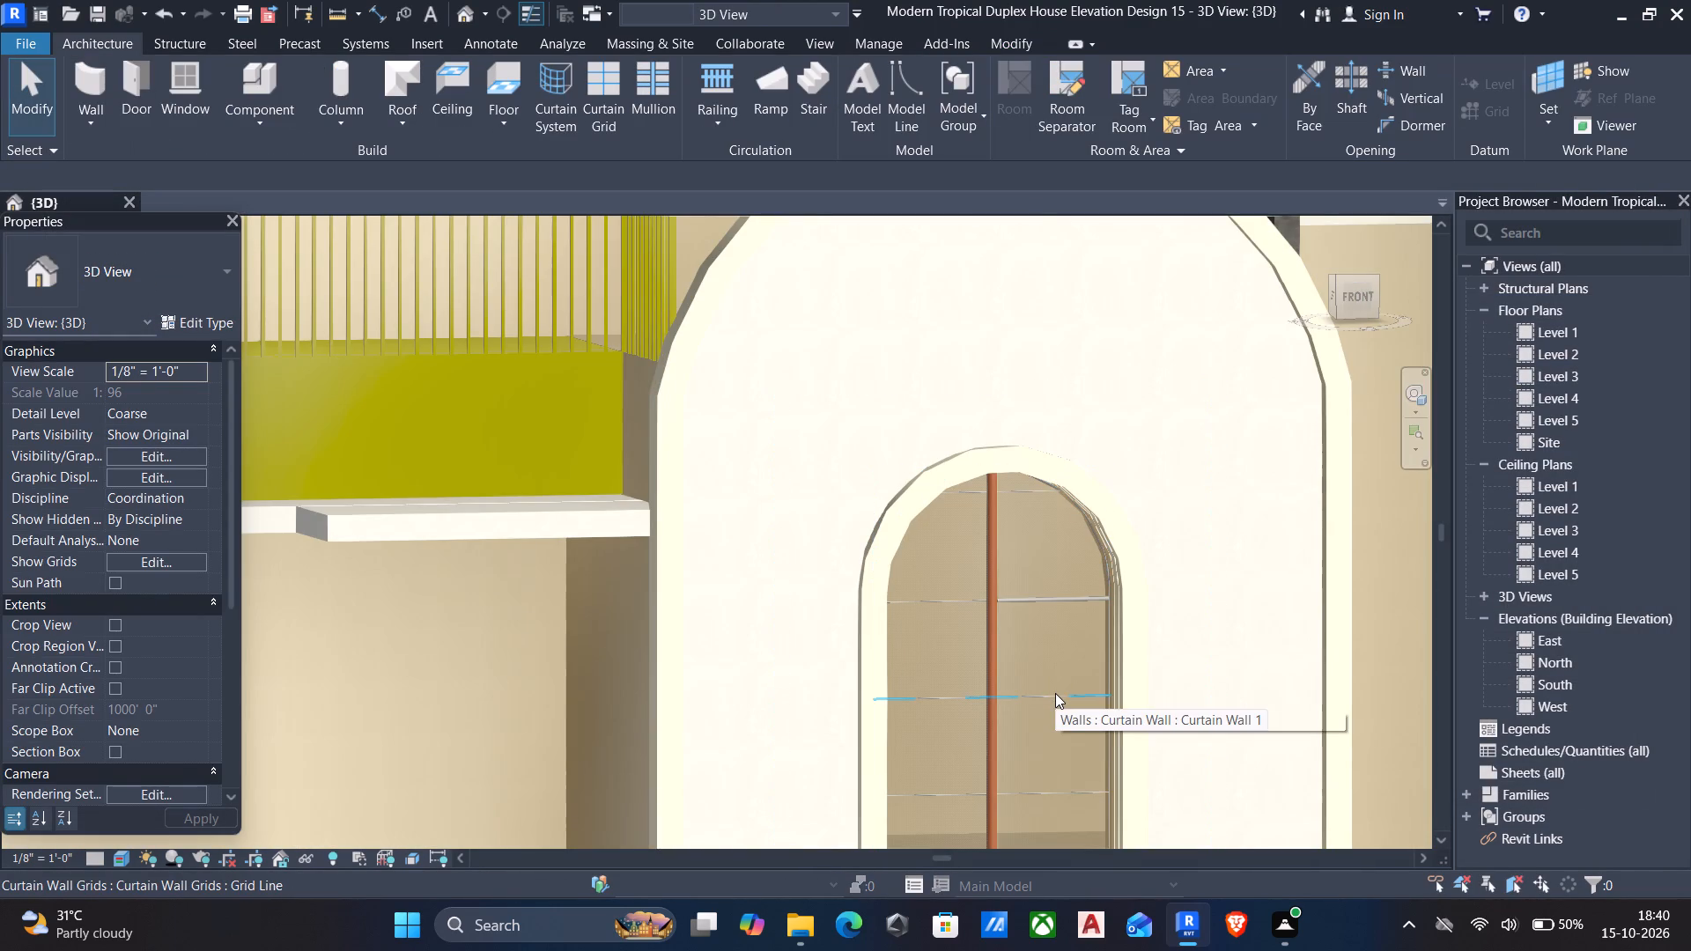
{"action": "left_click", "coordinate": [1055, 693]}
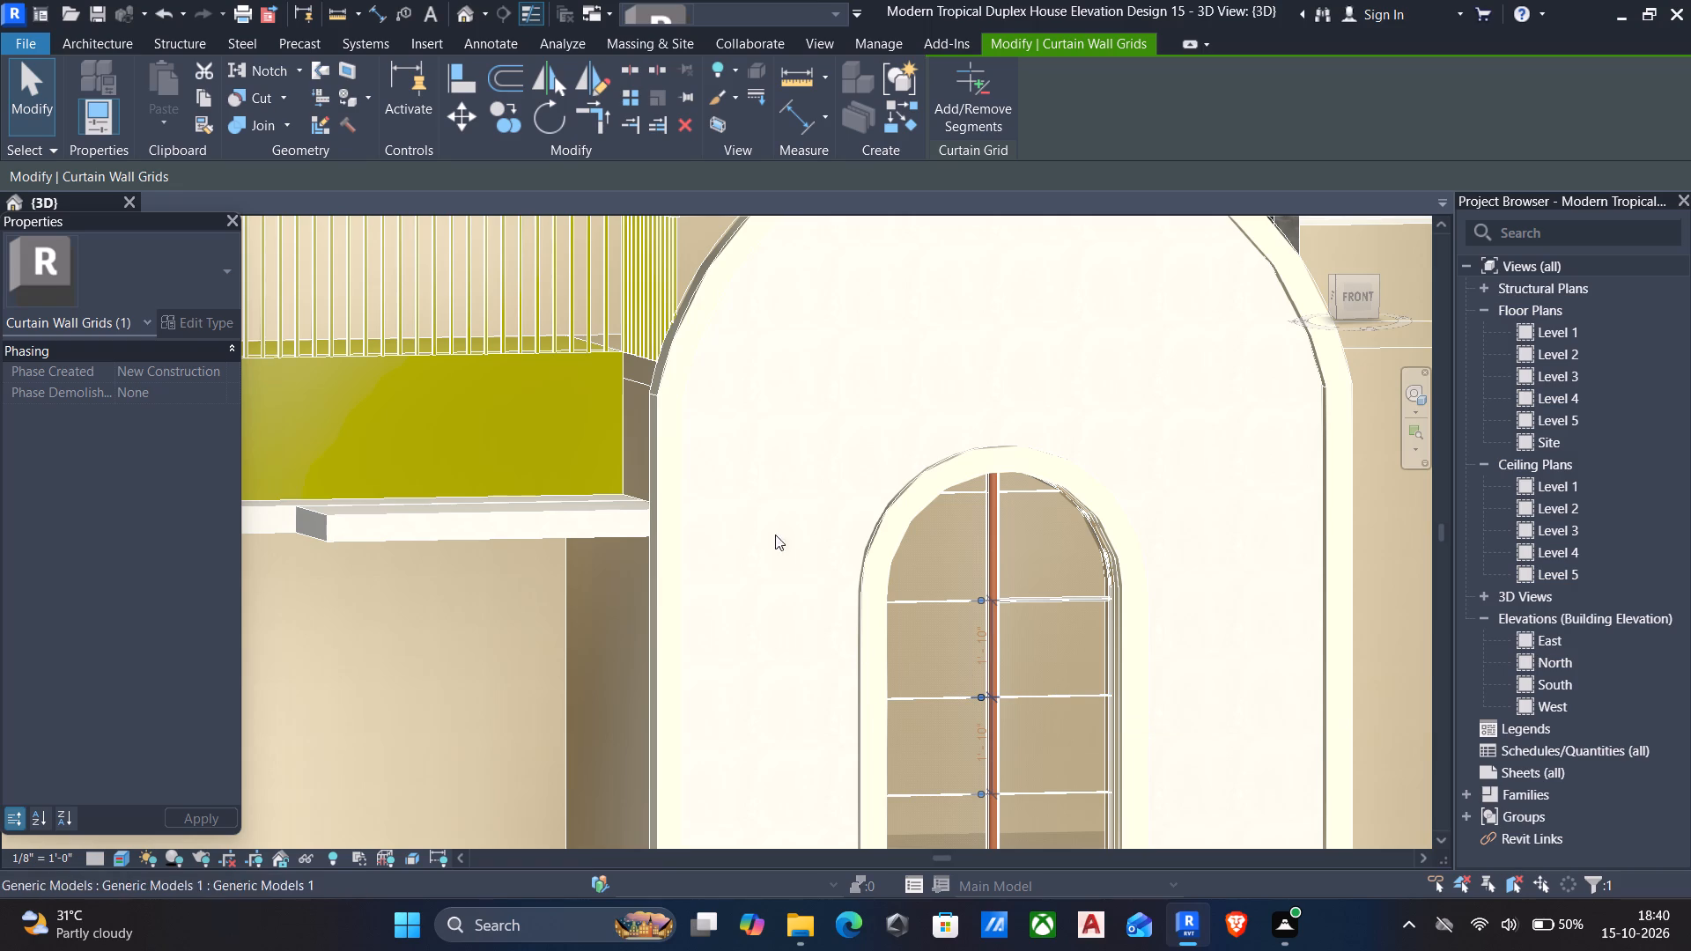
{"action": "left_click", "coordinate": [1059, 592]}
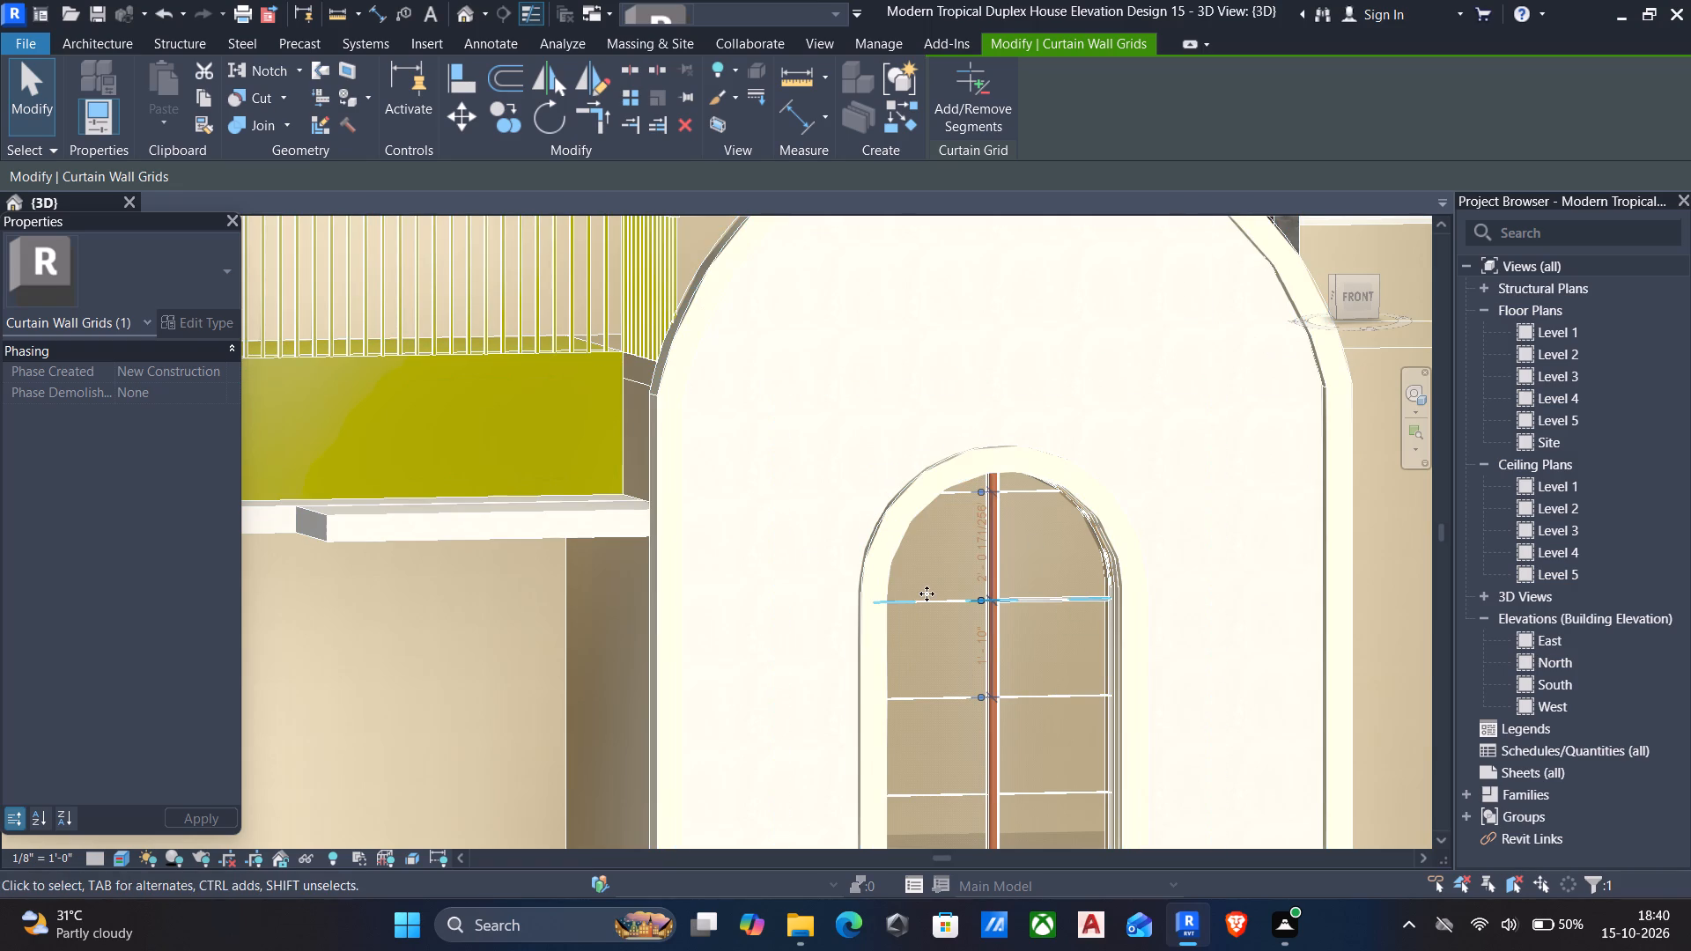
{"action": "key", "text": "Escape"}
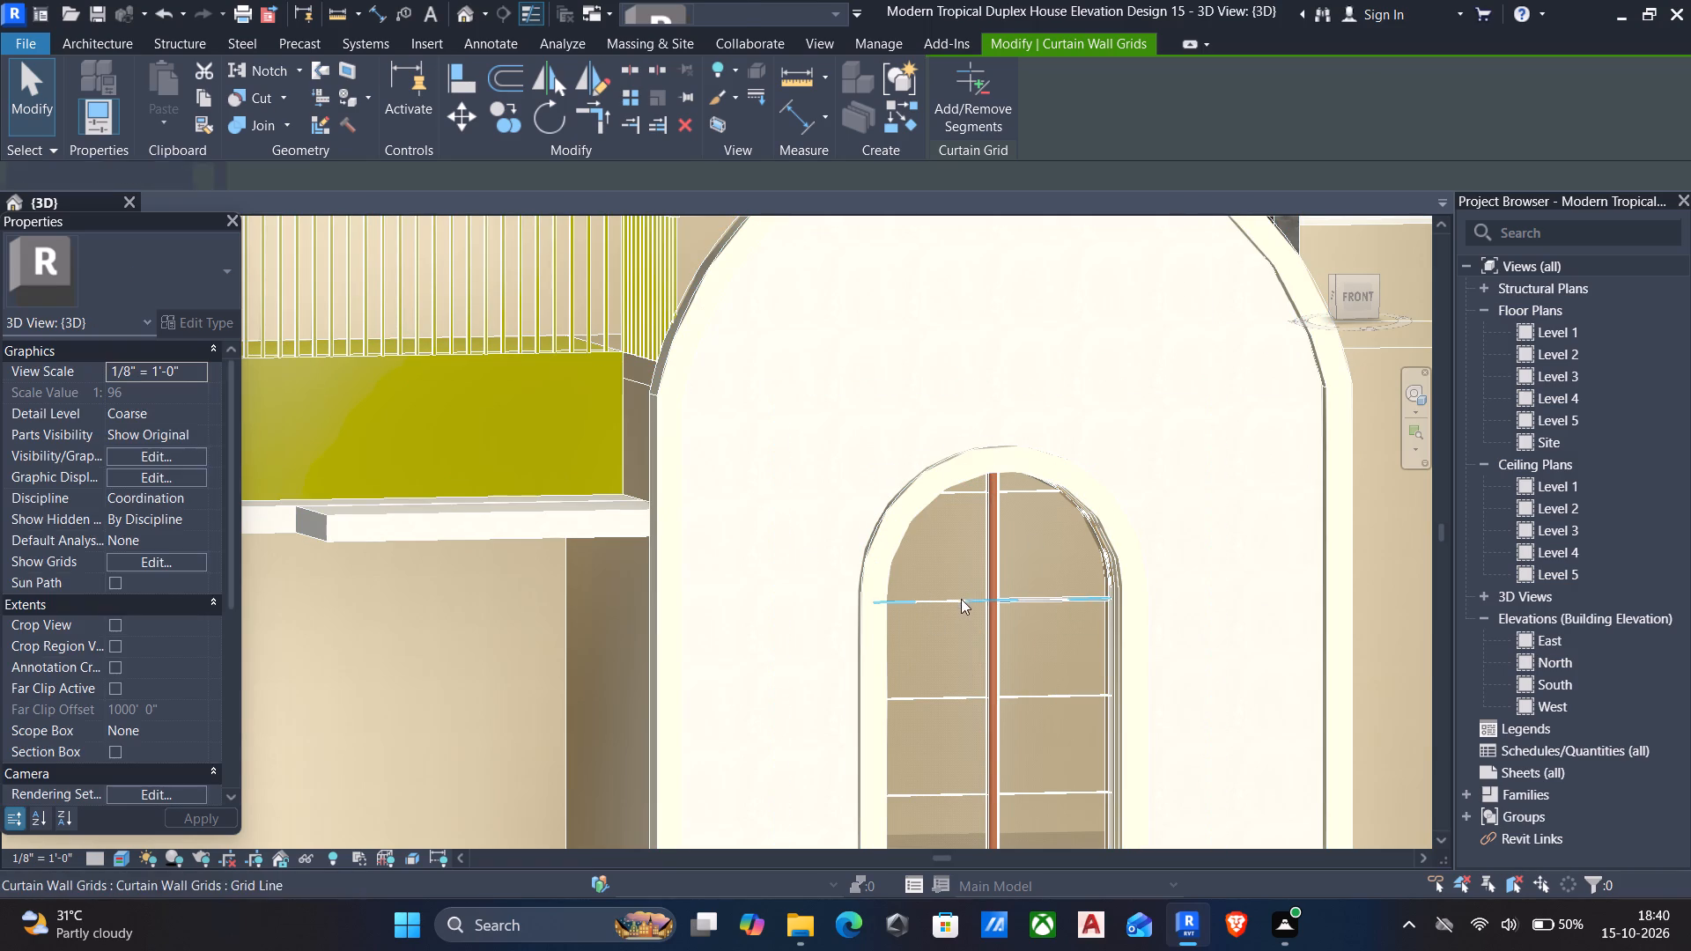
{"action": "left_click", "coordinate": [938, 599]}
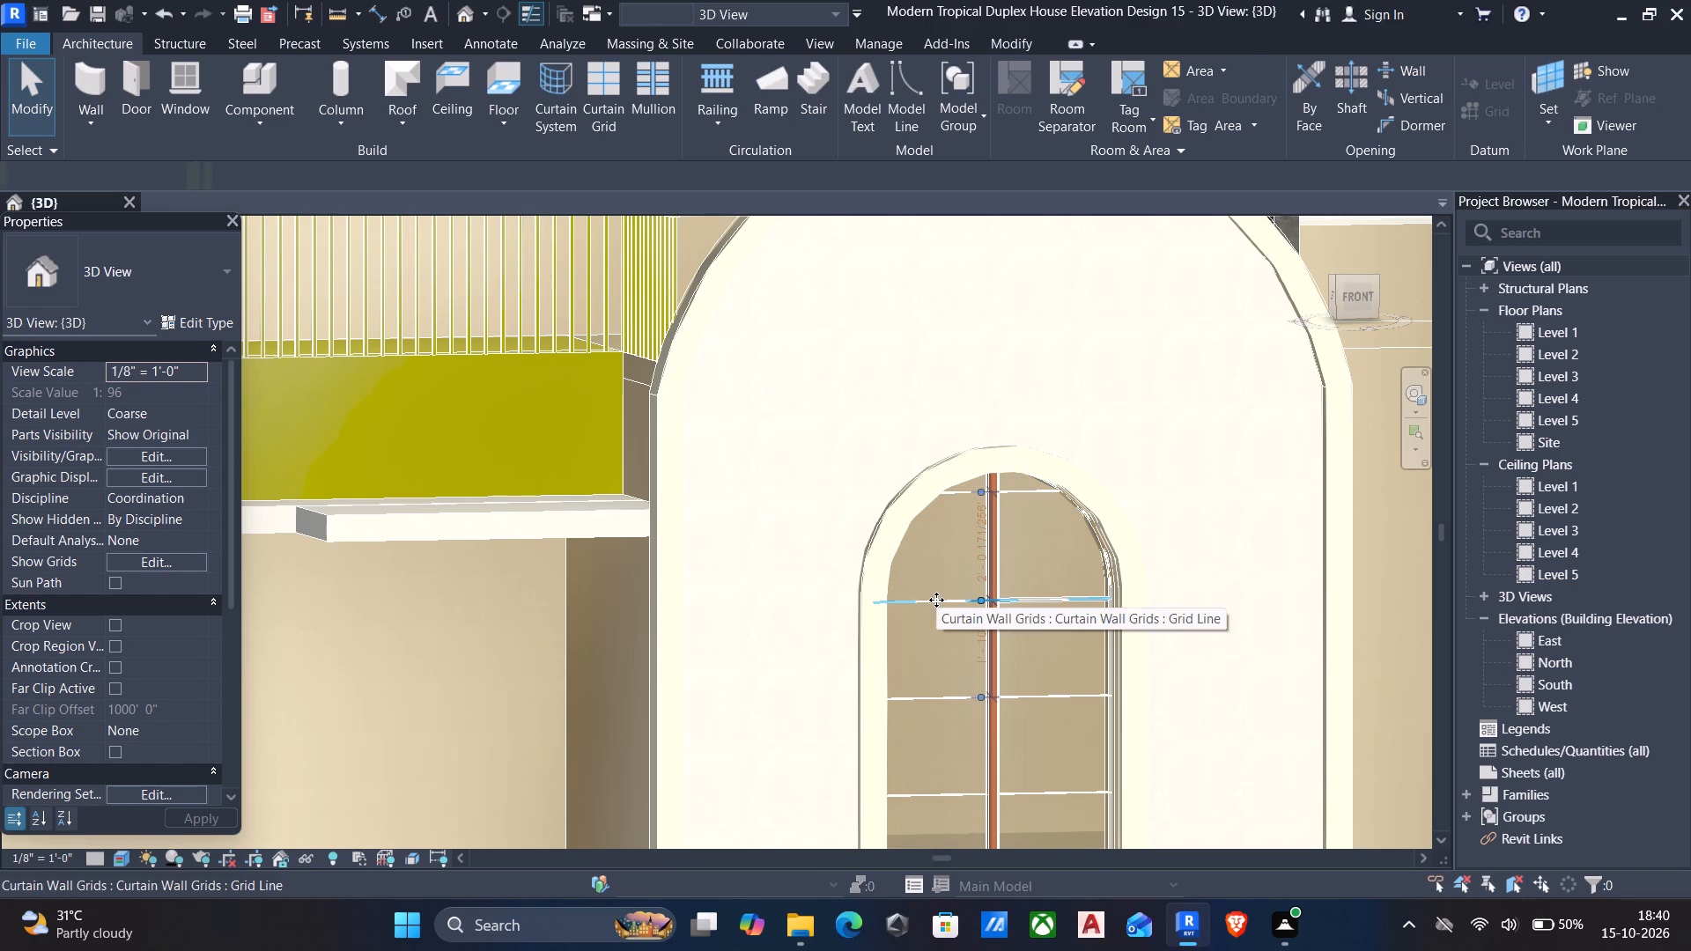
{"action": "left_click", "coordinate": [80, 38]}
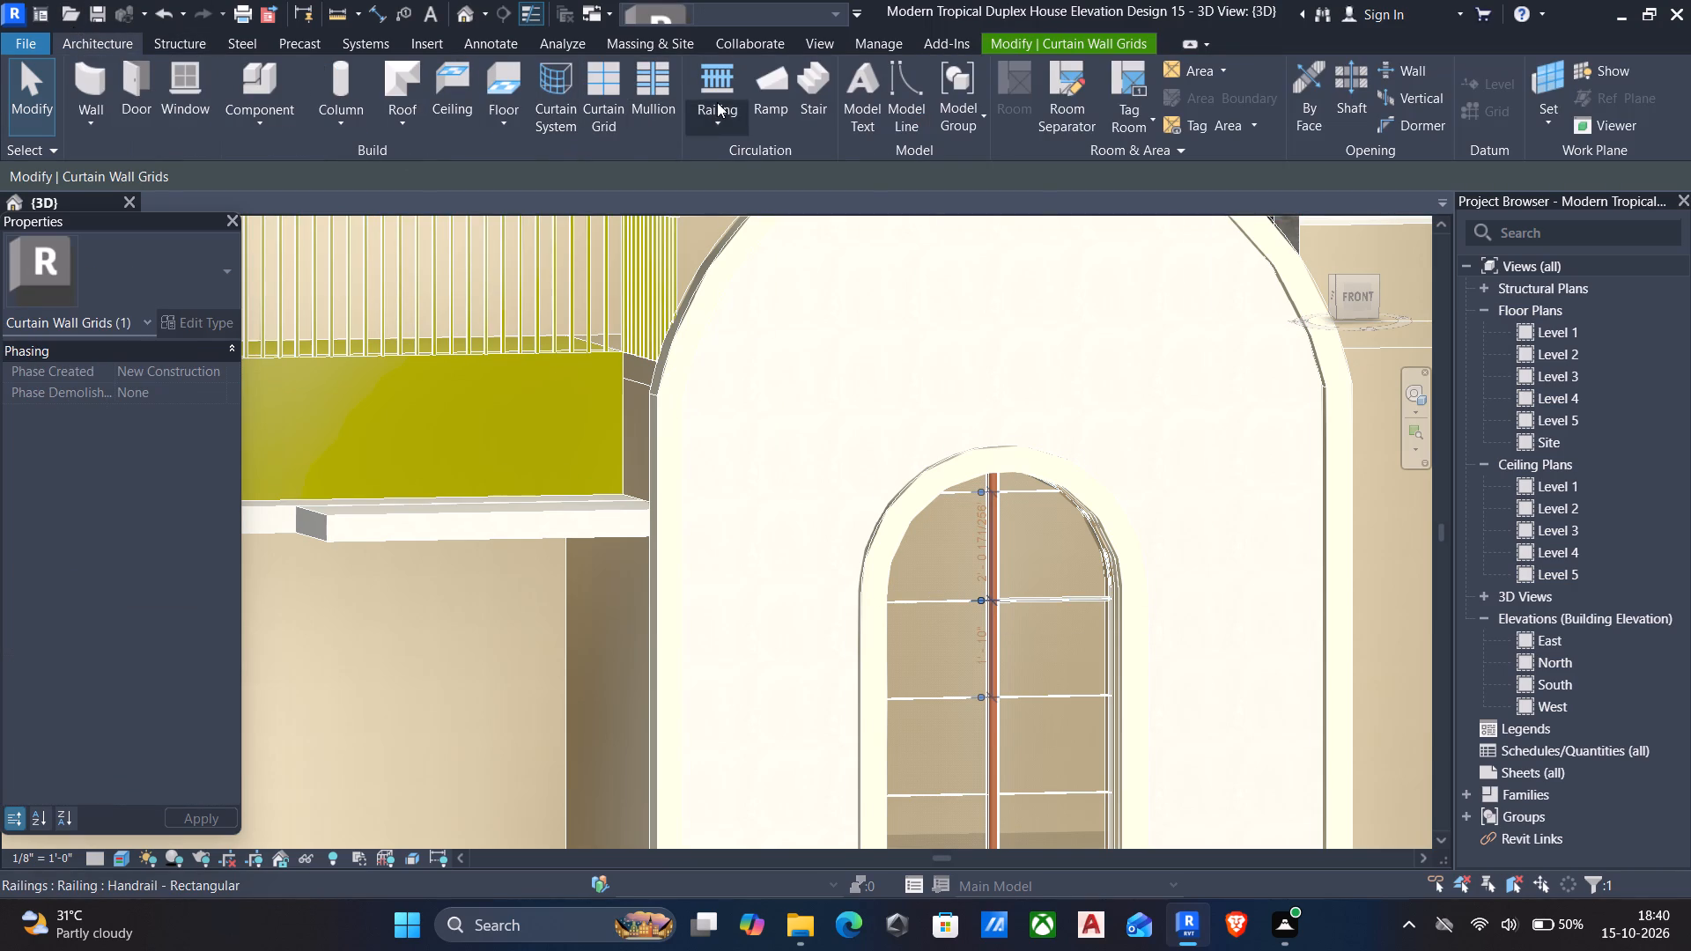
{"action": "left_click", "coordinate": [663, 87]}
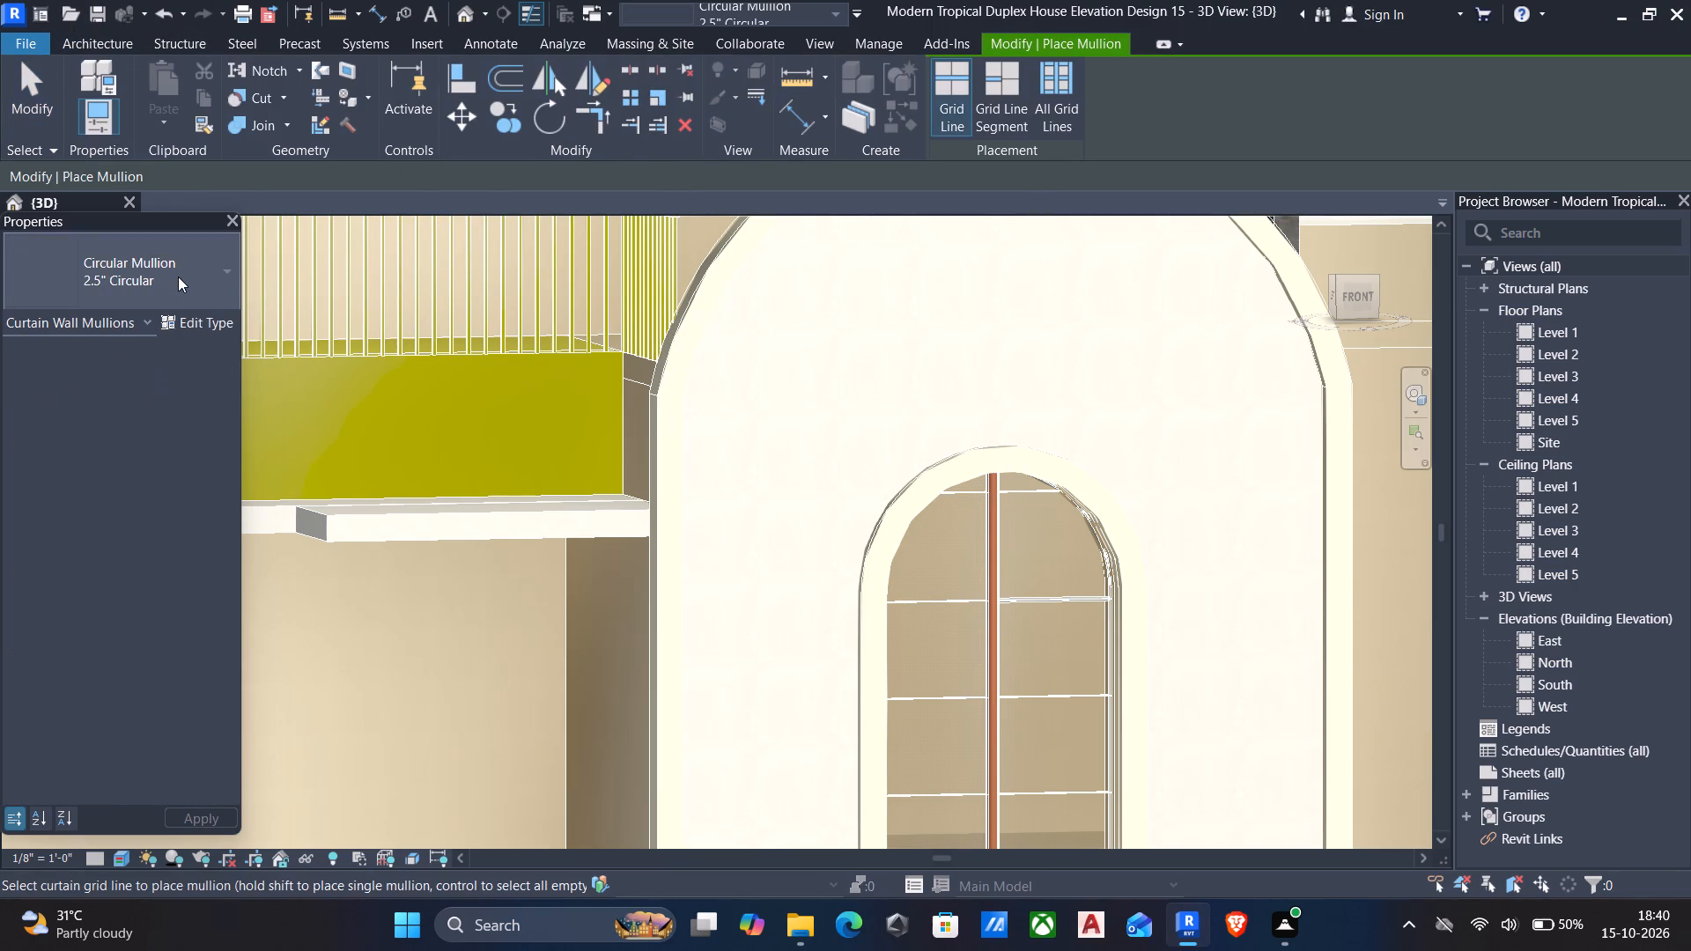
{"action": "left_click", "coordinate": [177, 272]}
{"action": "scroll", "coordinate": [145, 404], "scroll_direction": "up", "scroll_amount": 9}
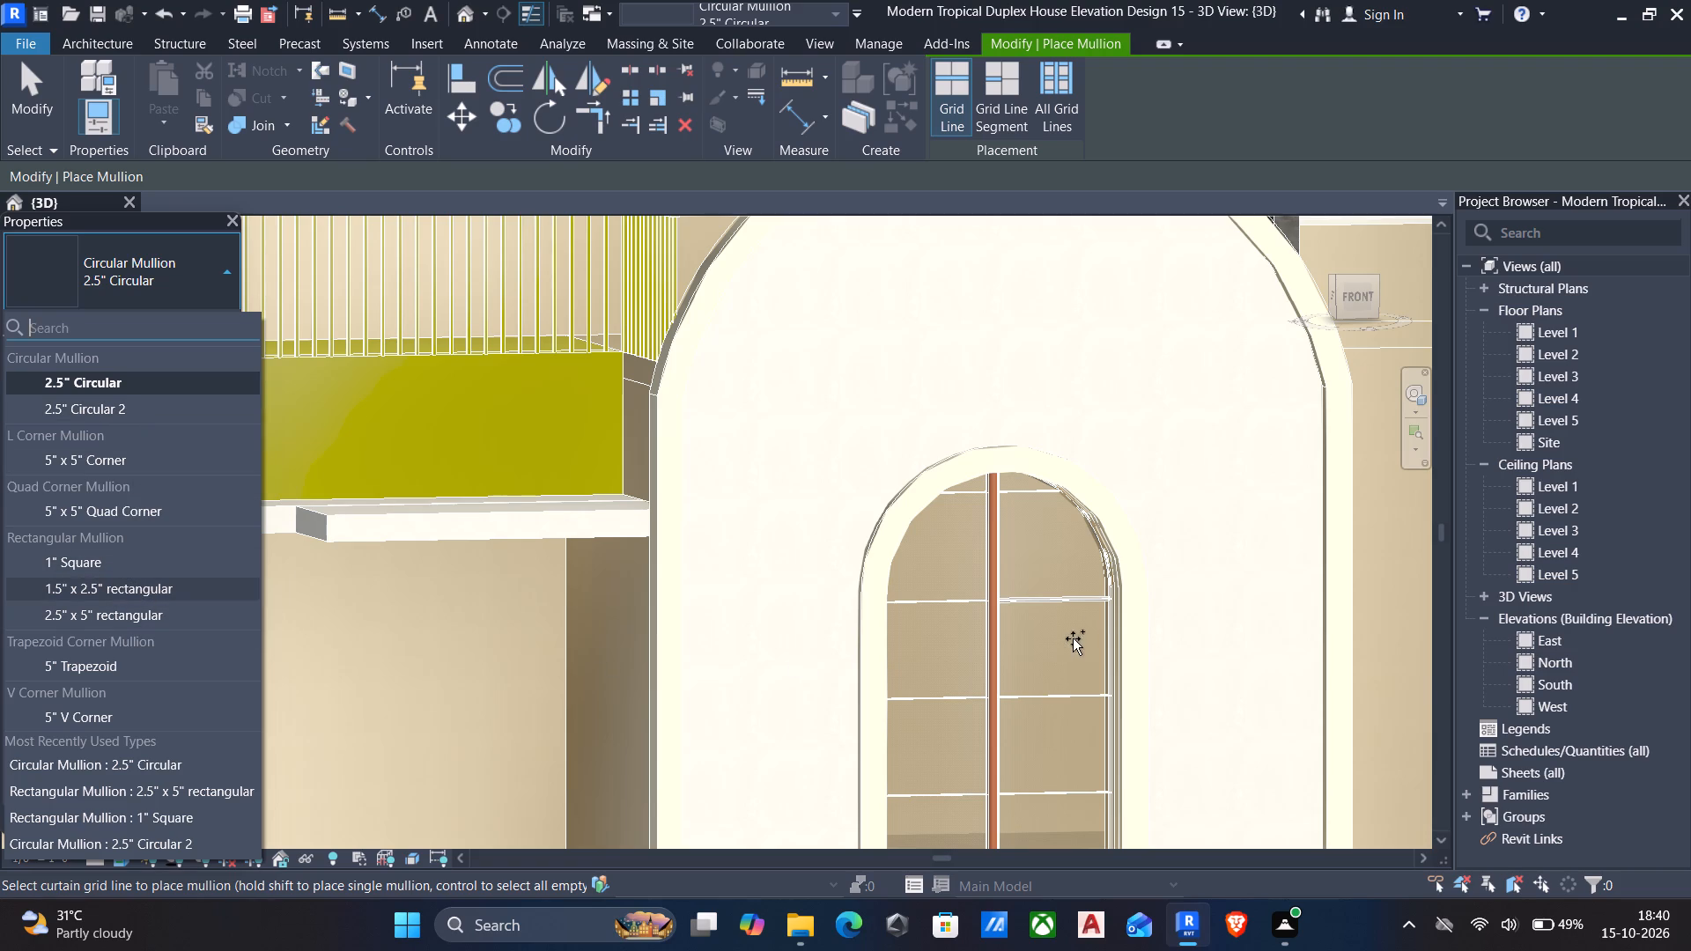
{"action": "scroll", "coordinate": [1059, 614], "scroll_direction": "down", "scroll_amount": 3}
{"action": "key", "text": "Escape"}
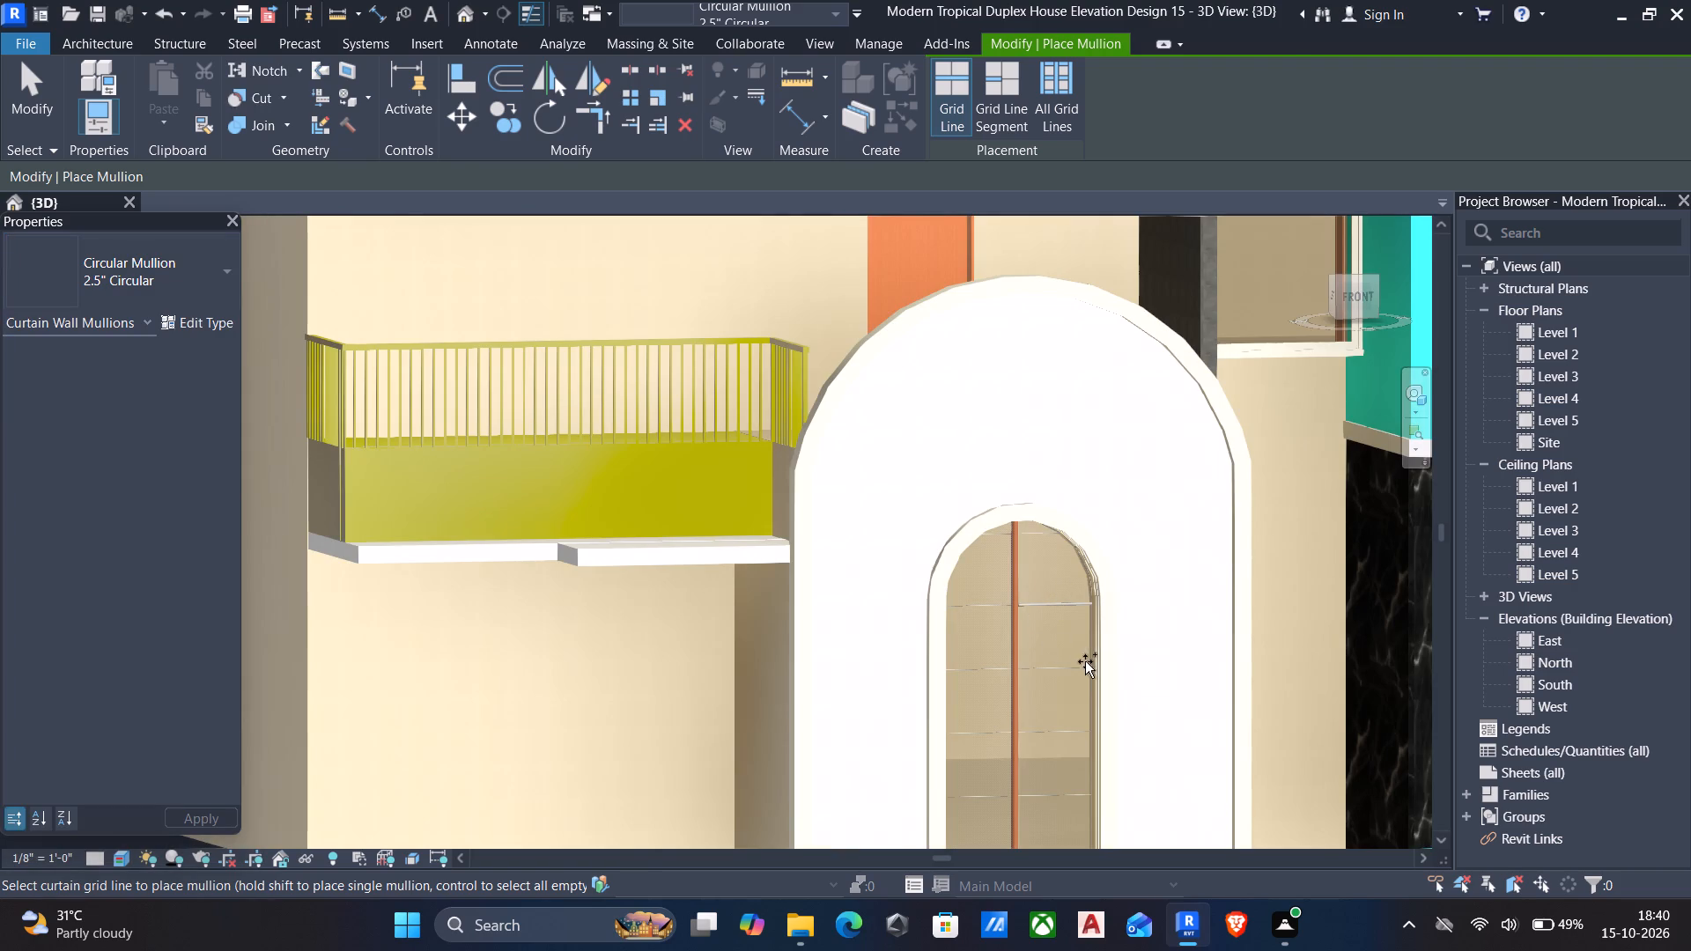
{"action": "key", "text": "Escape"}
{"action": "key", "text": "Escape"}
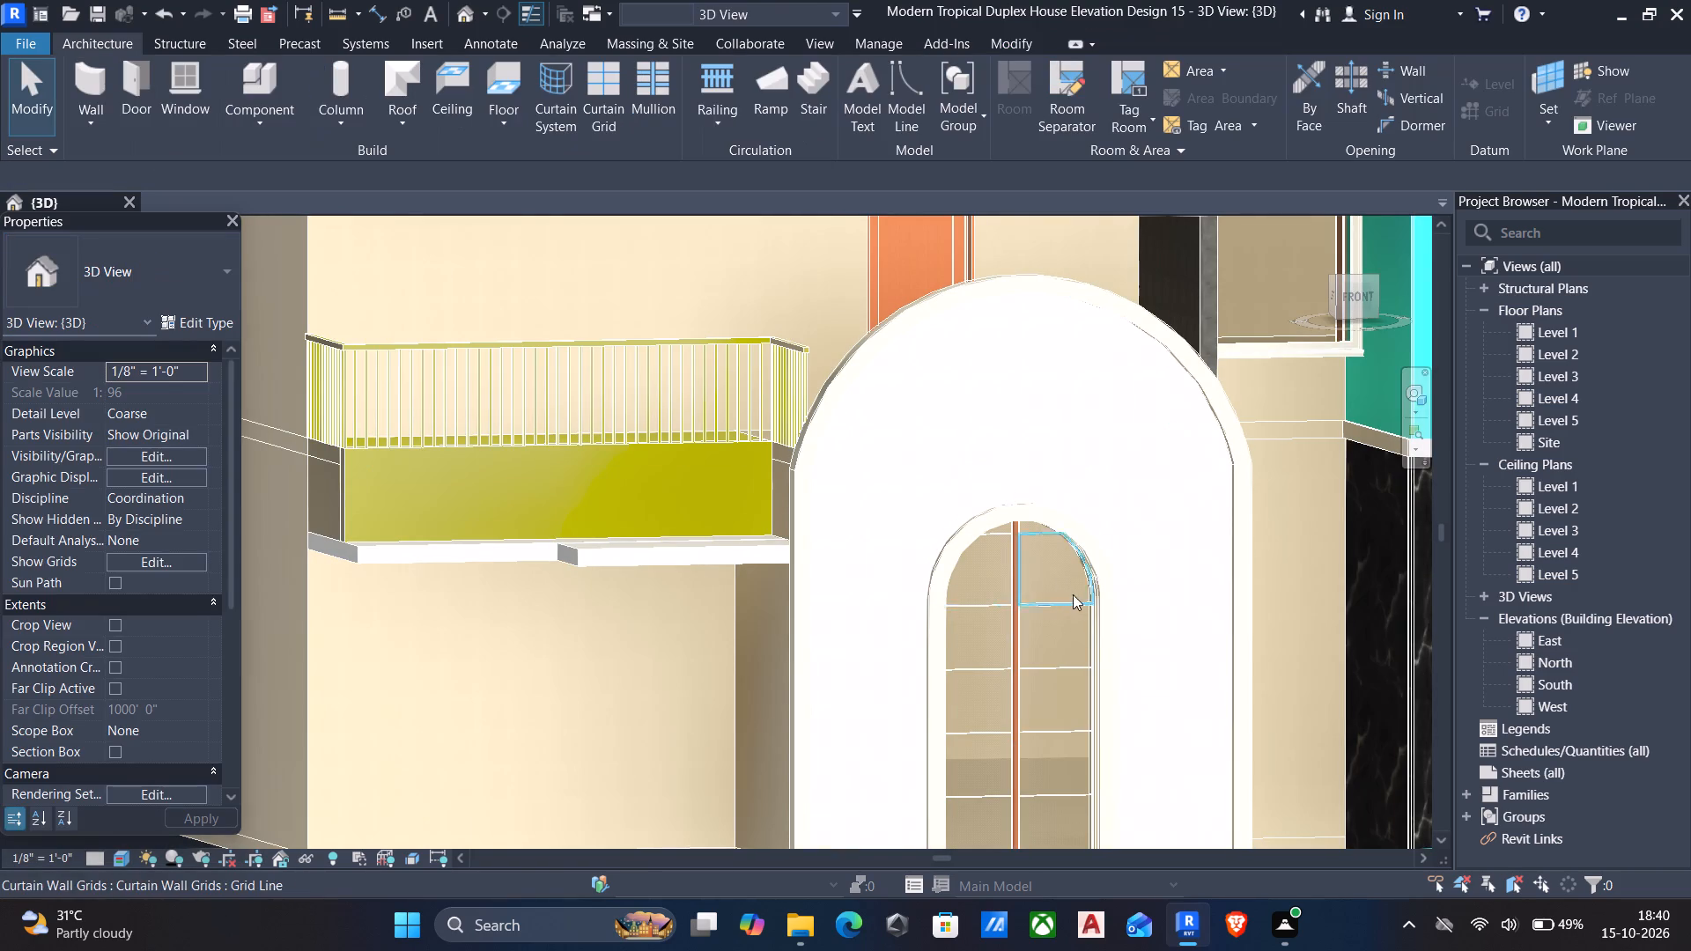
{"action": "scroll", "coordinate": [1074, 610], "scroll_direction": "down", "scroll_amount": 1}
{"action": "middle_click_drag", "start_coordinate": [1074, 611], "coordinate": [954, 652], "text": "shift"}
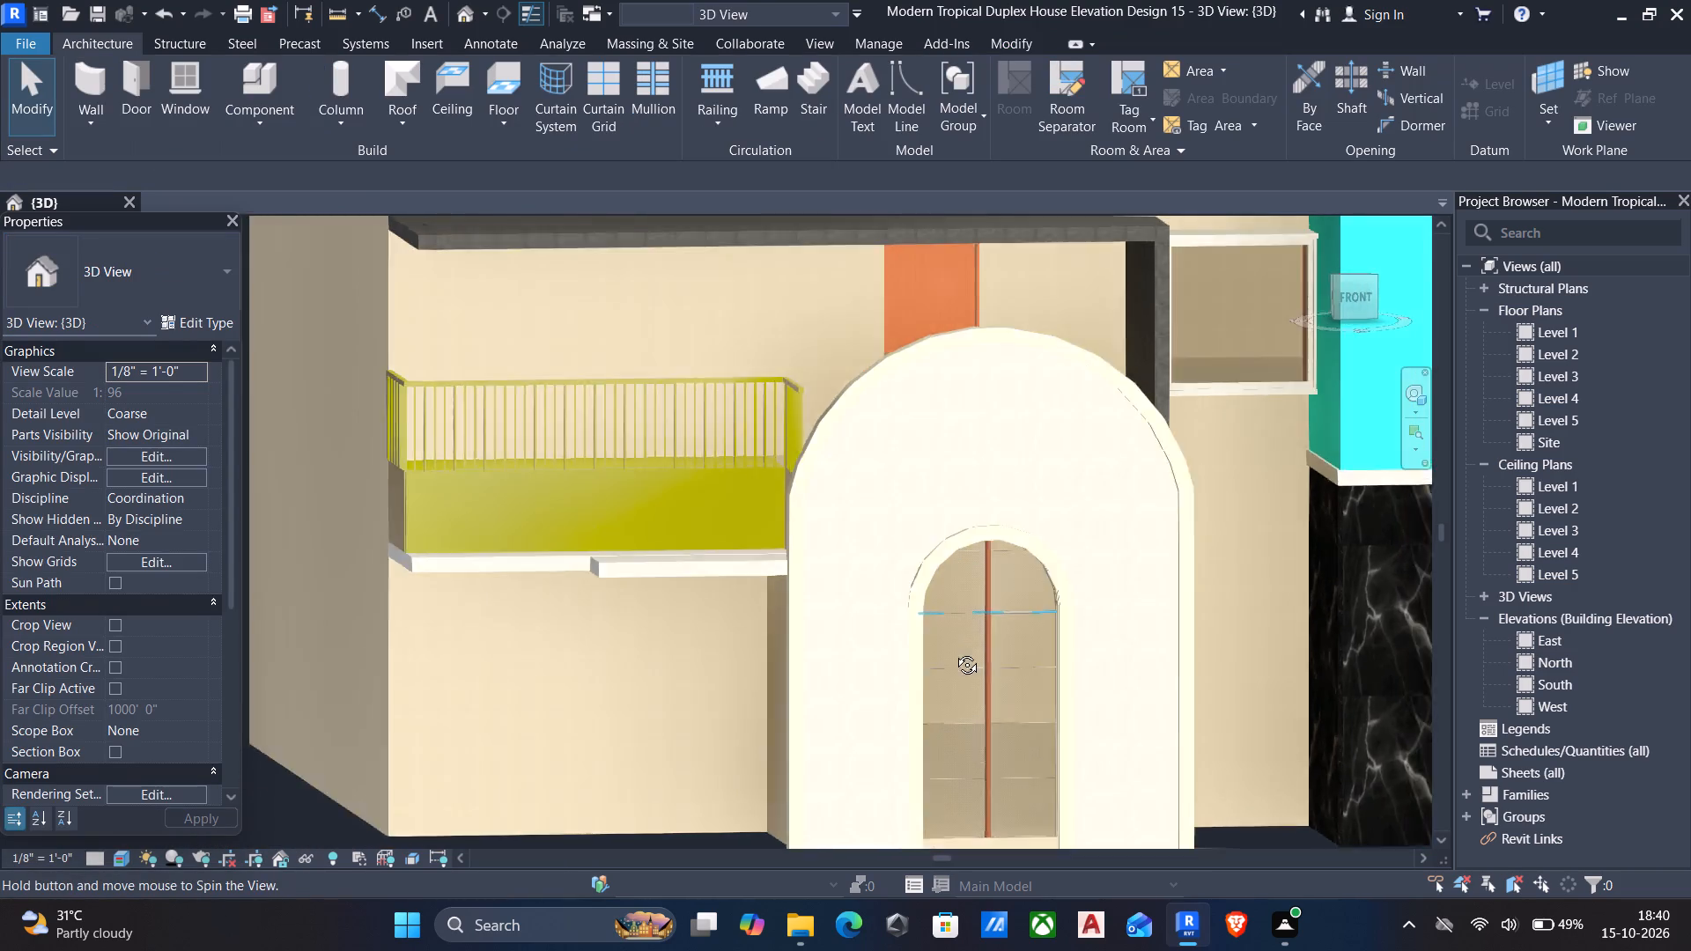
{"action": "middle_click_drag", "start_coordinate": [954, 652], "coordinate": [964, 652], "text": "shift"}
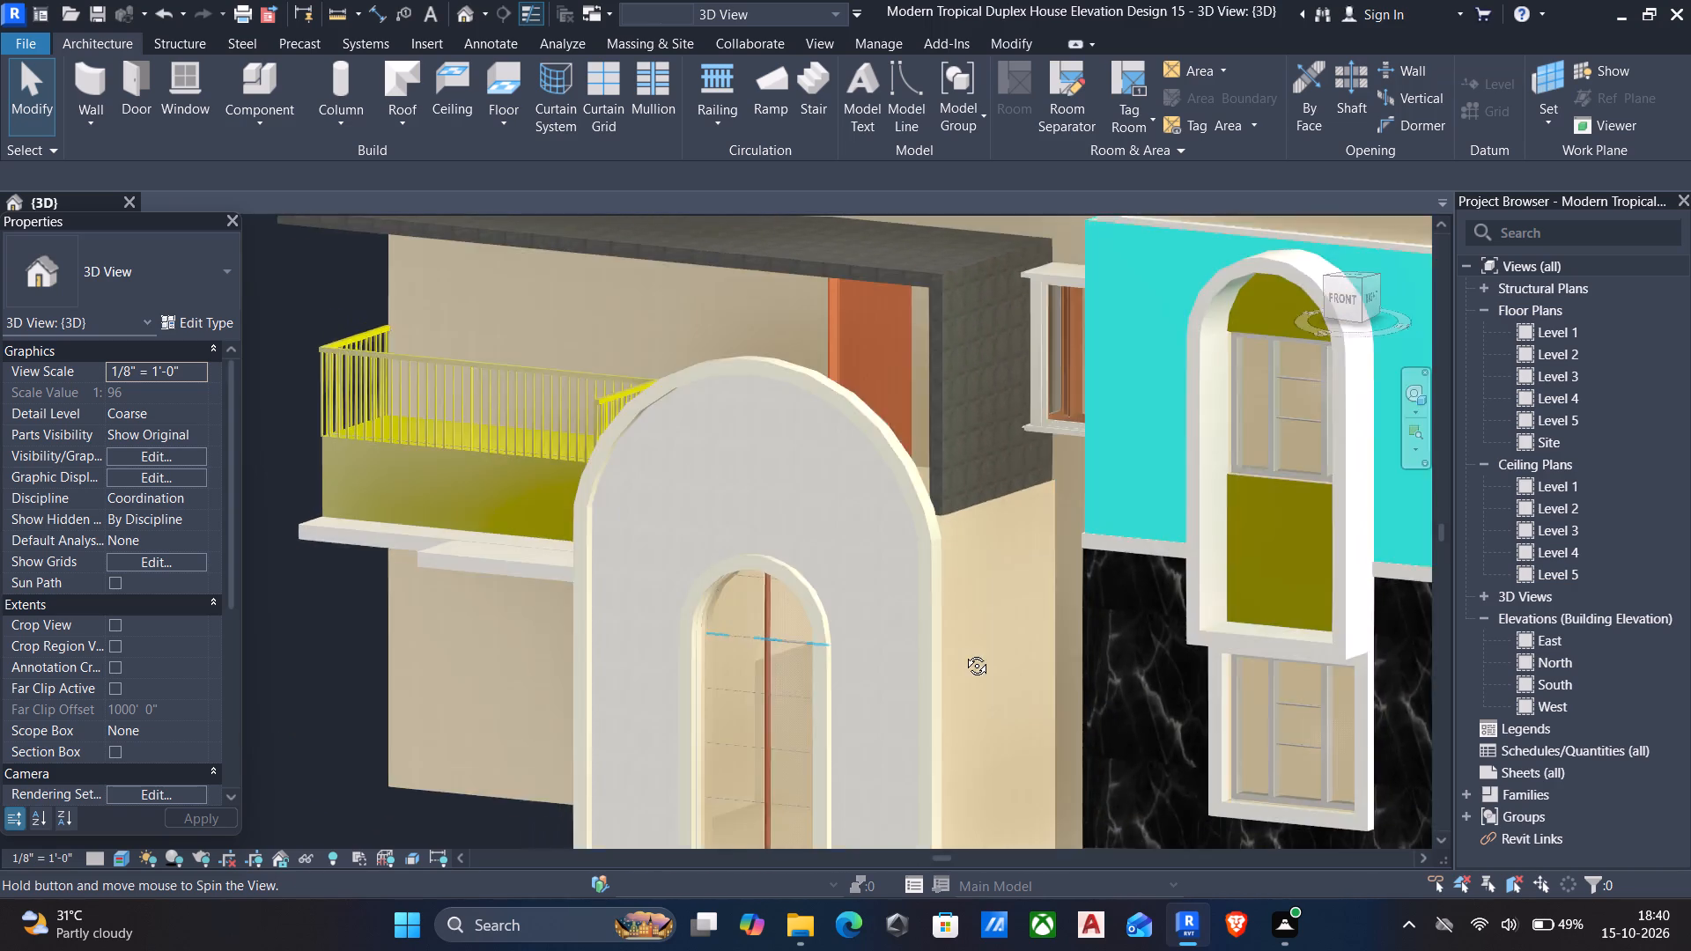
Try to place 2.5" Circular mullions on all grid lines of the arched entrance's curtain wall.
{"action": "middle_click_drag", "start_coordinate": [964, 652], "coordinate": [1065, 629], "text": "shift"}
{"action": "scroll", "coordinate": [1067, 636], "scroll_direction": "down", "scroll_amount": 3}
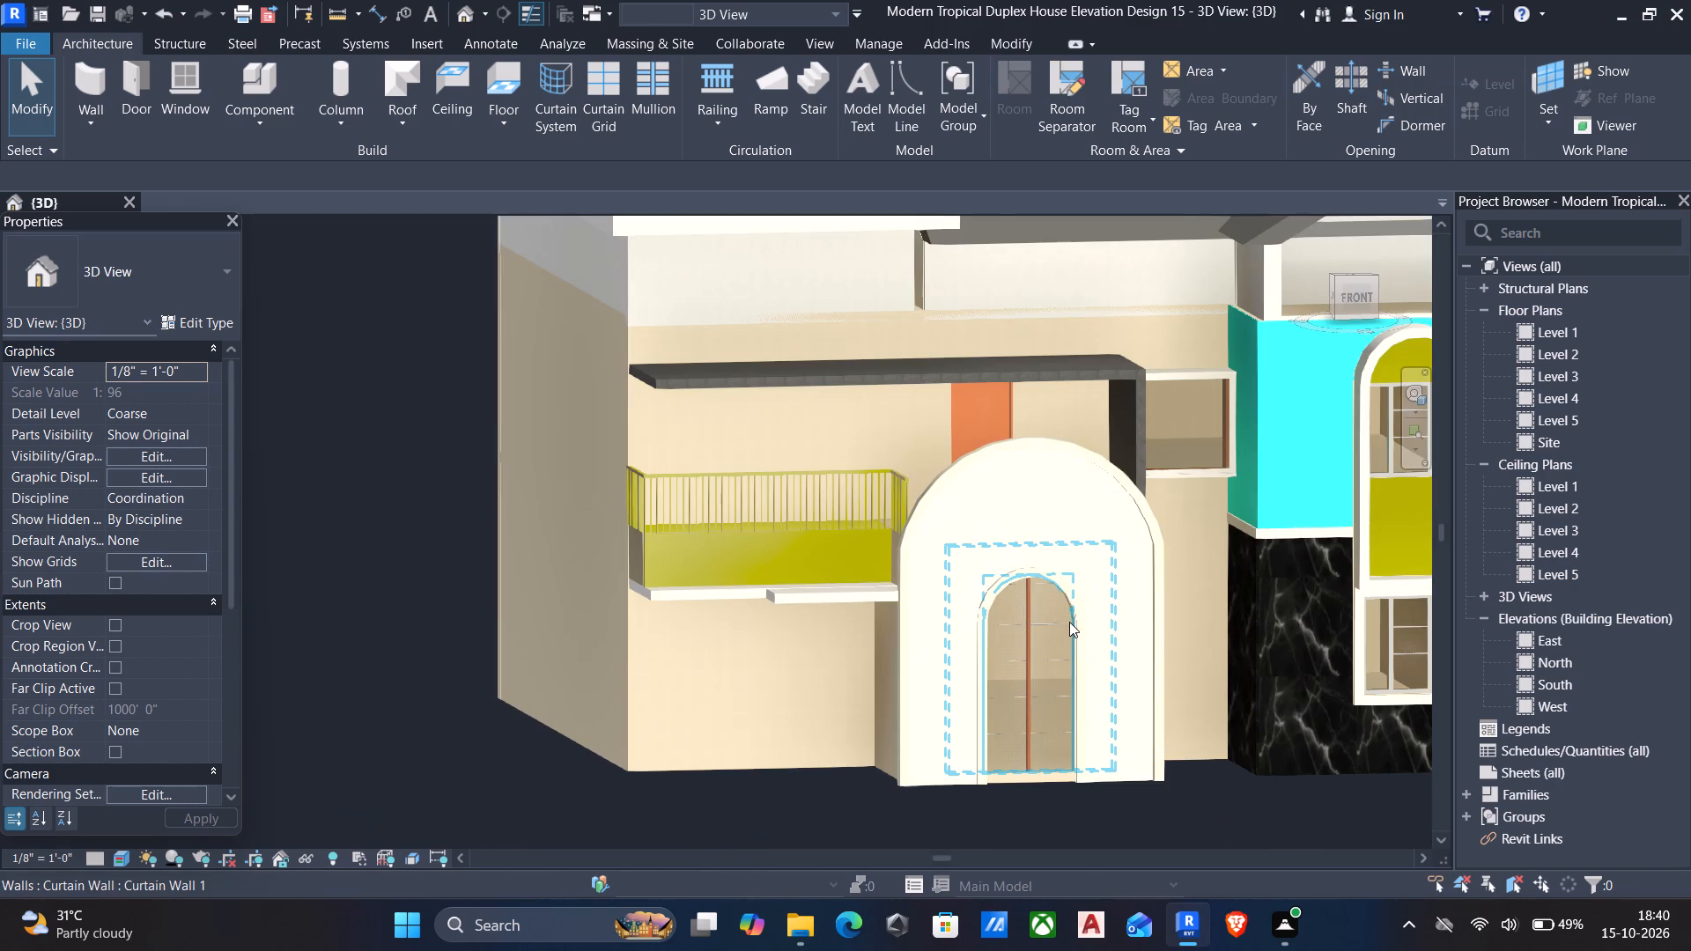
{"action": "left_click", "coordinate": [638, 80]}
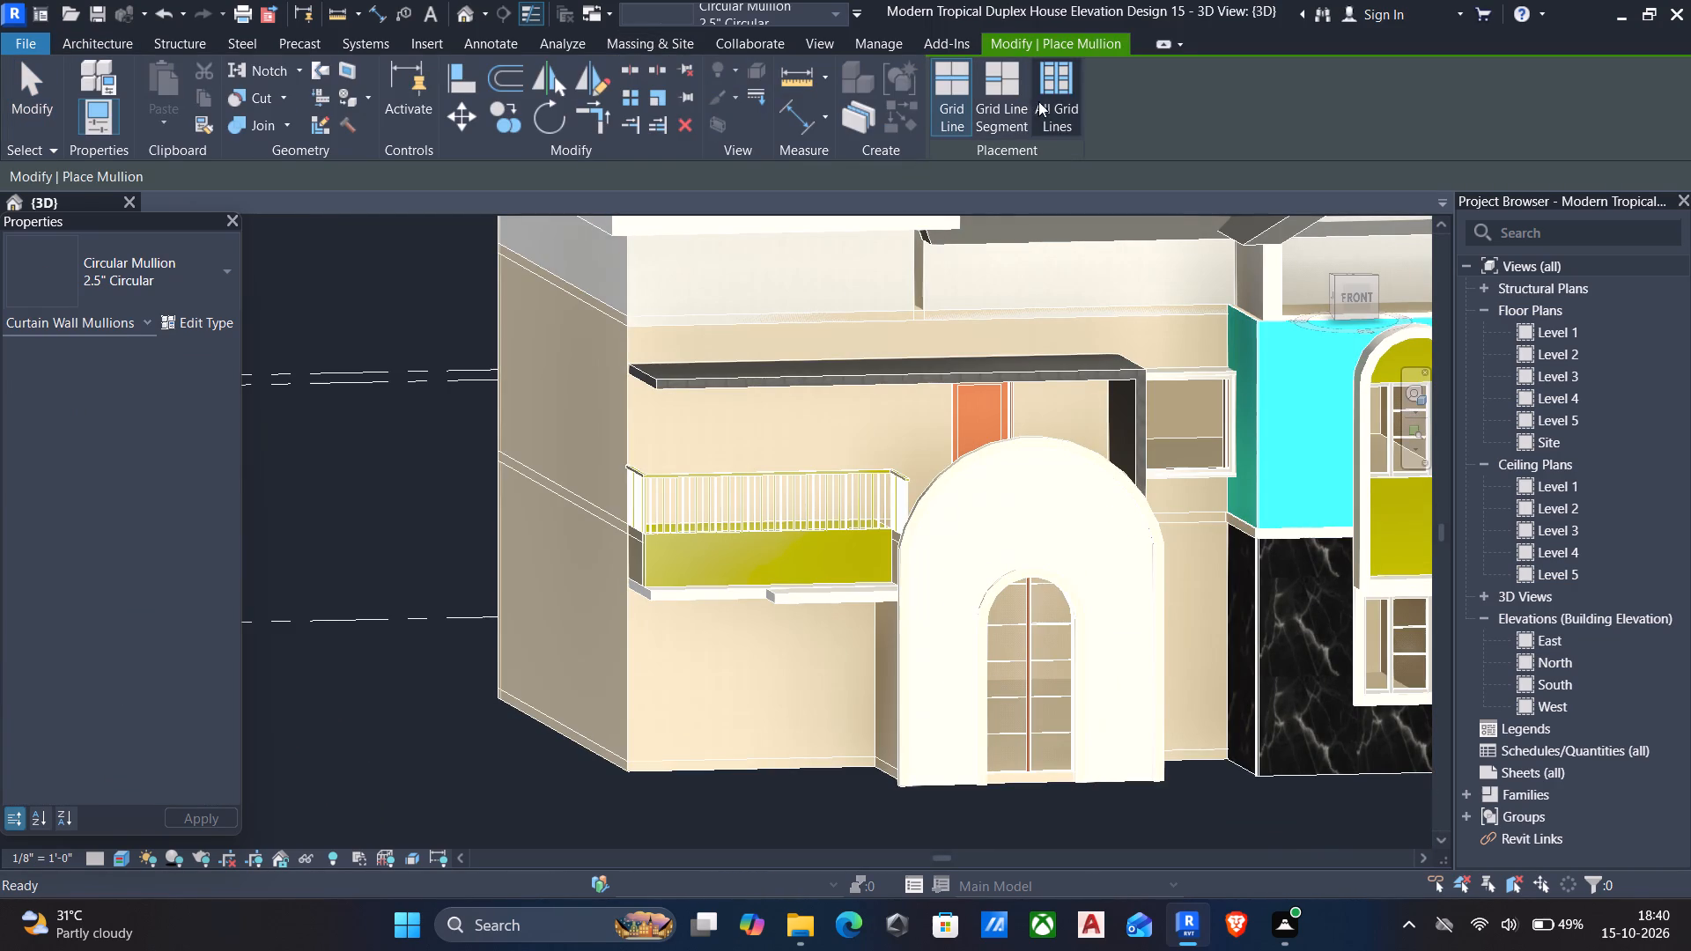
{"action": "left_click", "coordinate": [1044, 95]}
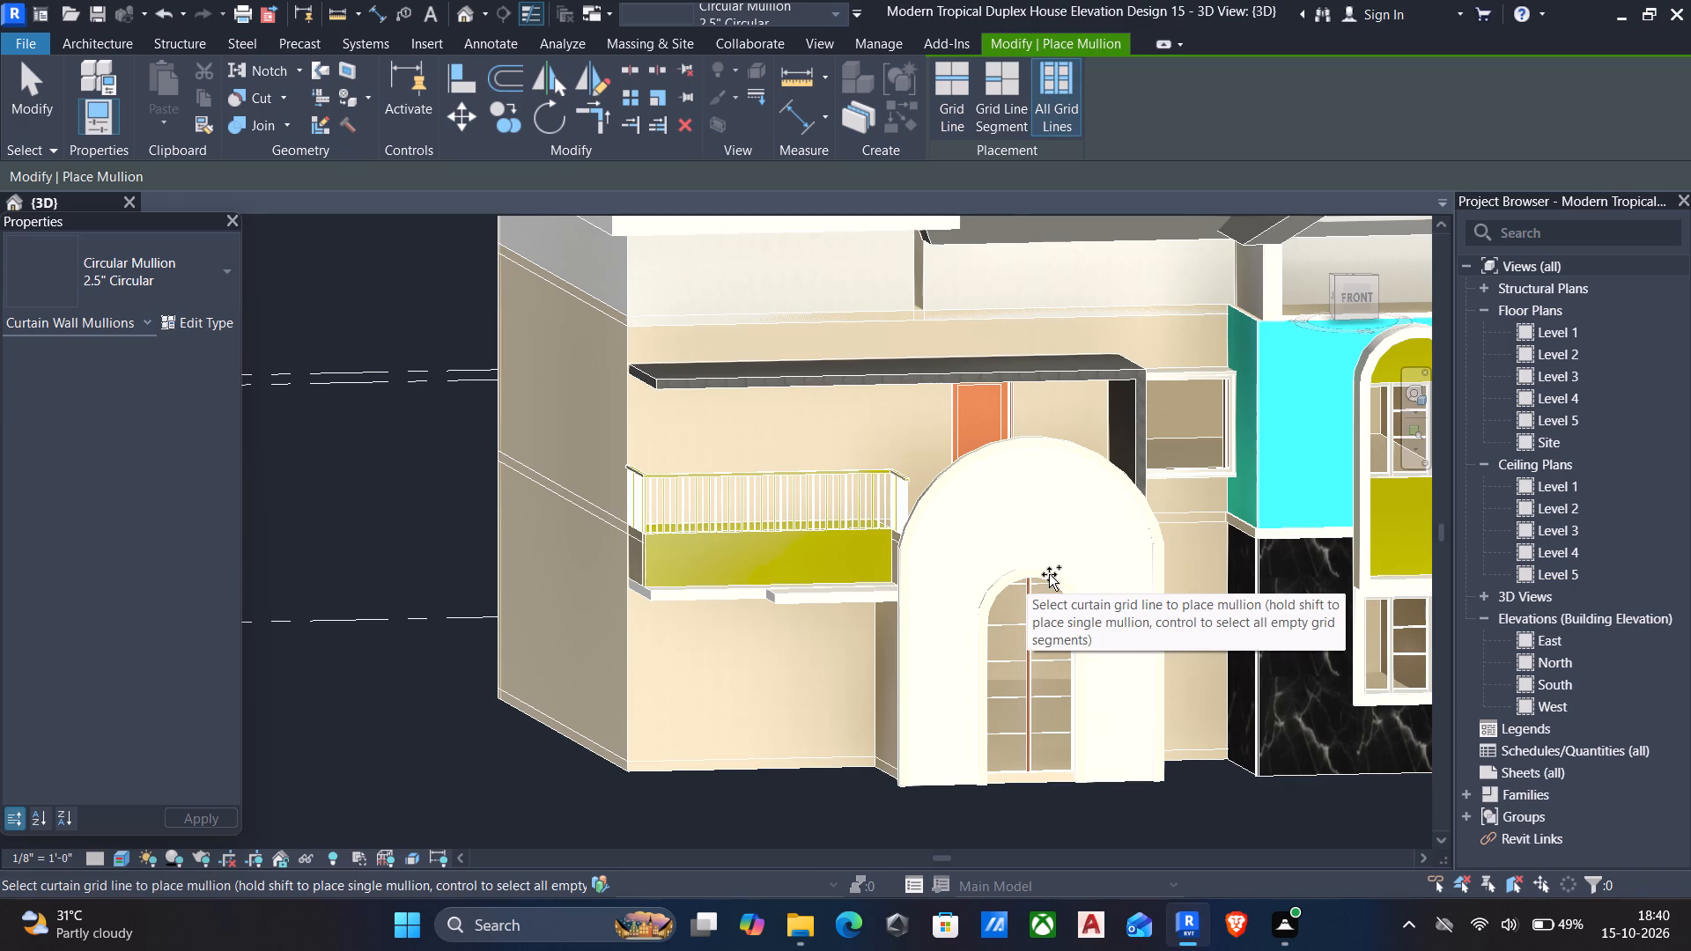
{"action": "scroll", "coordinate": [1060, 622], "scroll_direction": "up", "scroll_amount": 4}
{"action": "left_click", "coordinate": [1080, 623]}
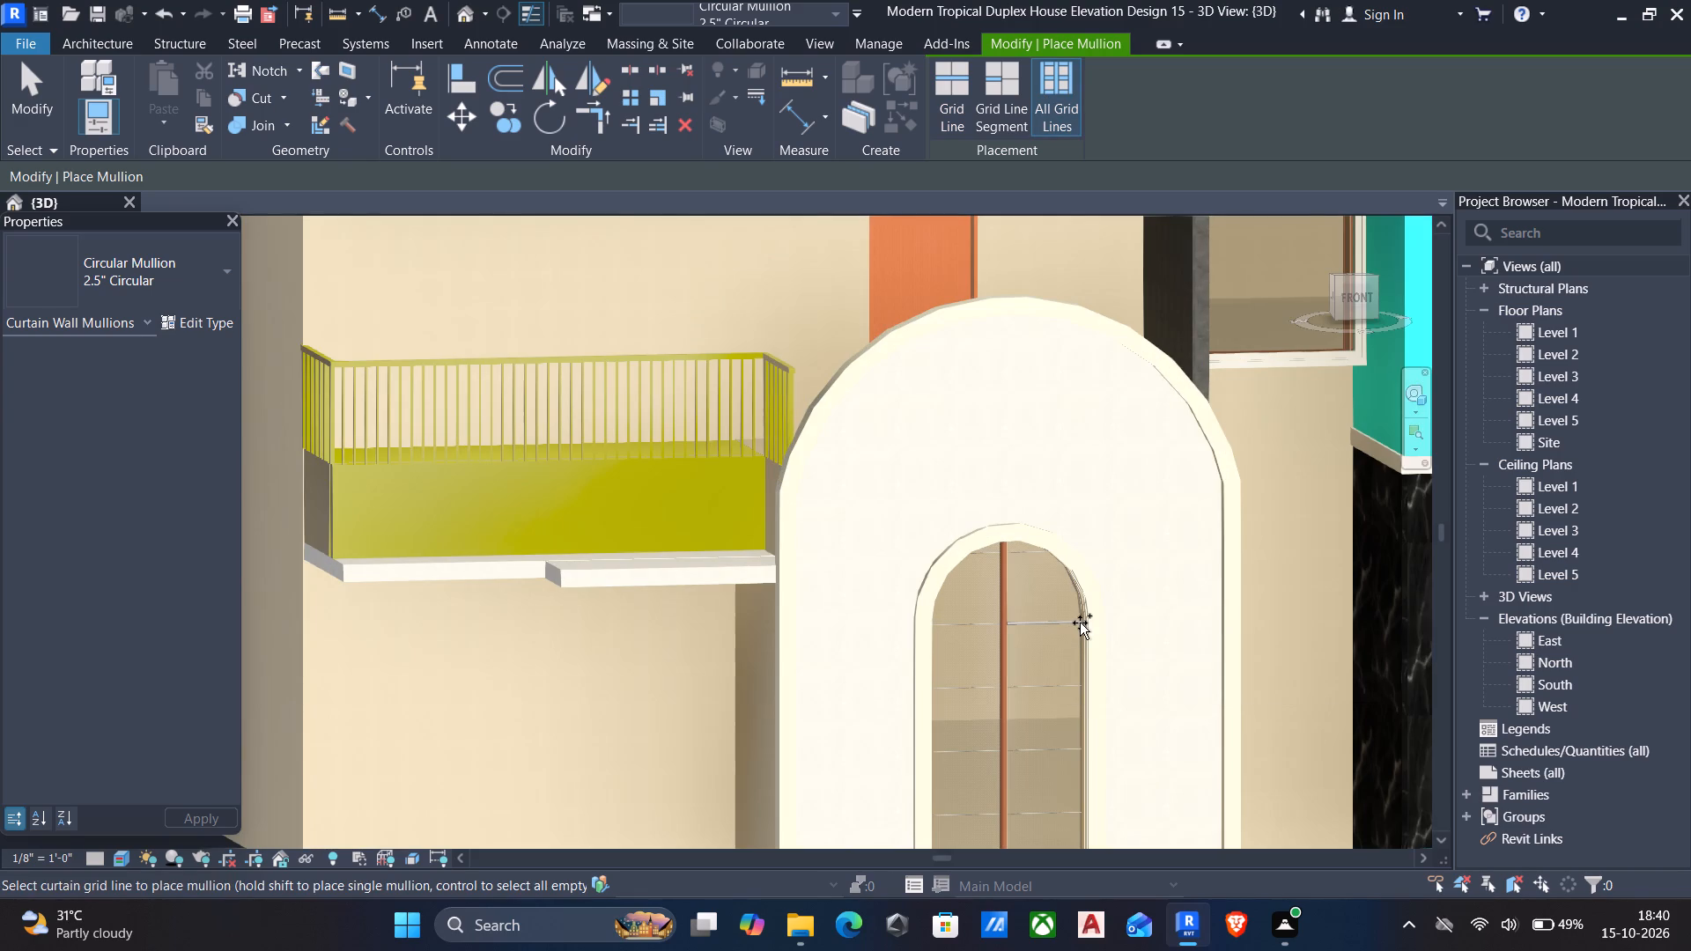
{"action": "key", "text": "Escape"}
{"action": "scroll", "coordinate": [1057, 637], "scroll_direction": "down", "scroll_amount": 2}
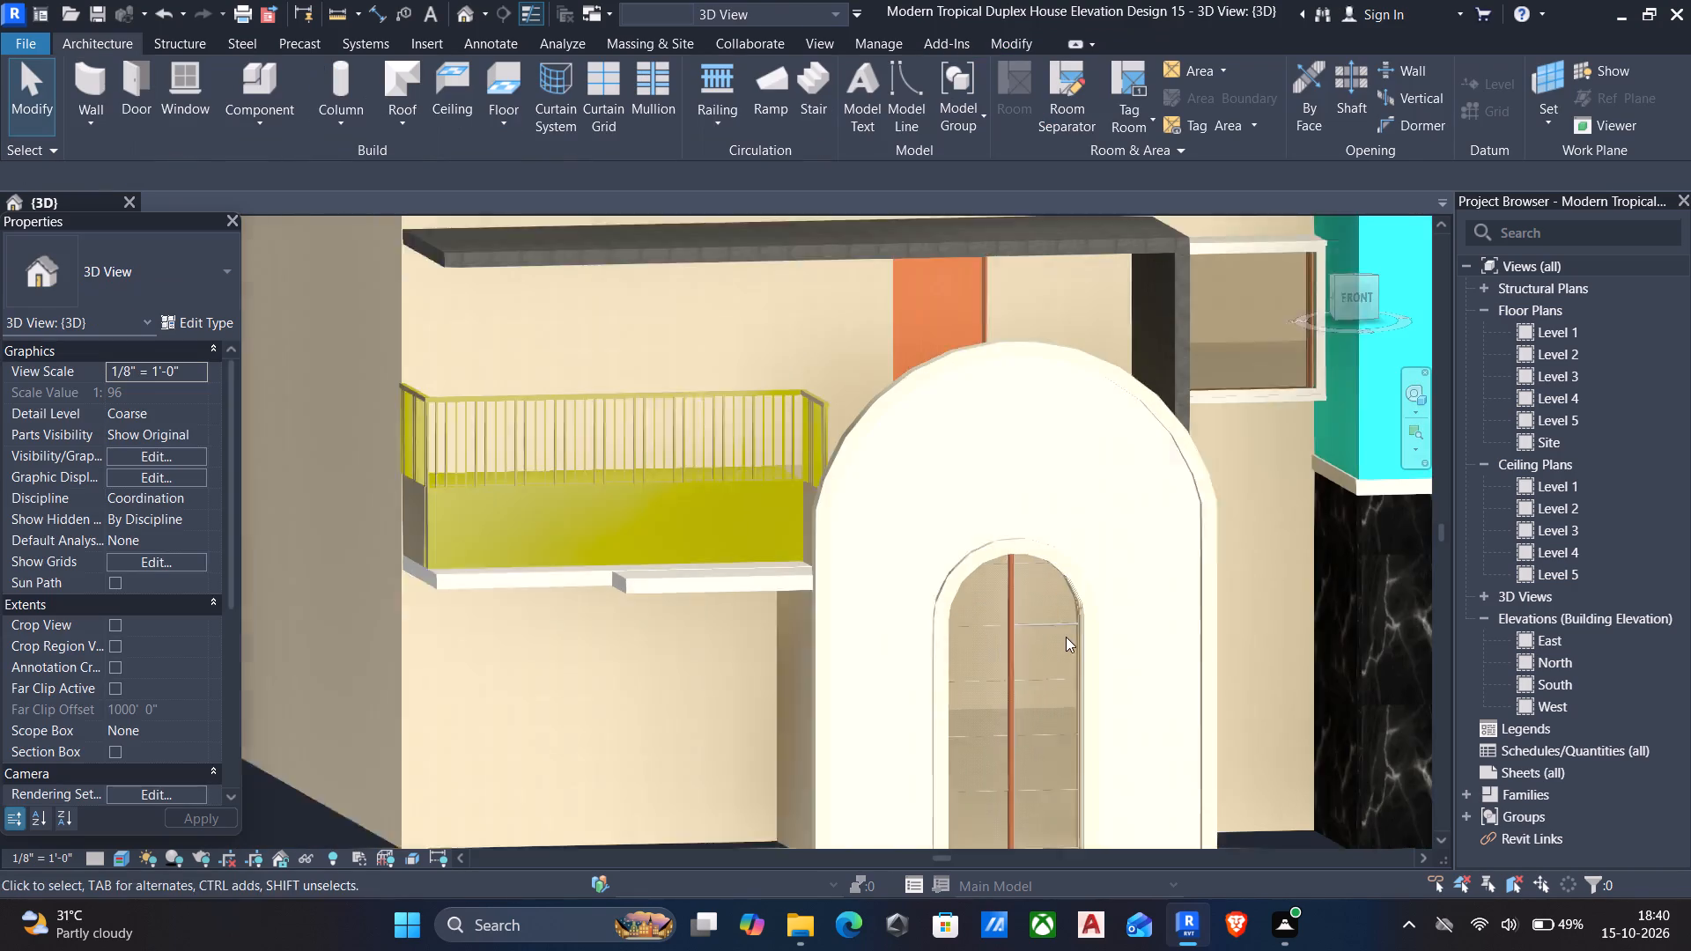
Create a new material named roof from the structure layer of the large gable roof's Generic - 12" type.
{"action": "middle_click_drag", "start_coordinate": [1067, 636], "coordinate": [895, 703], "text": "shift"}
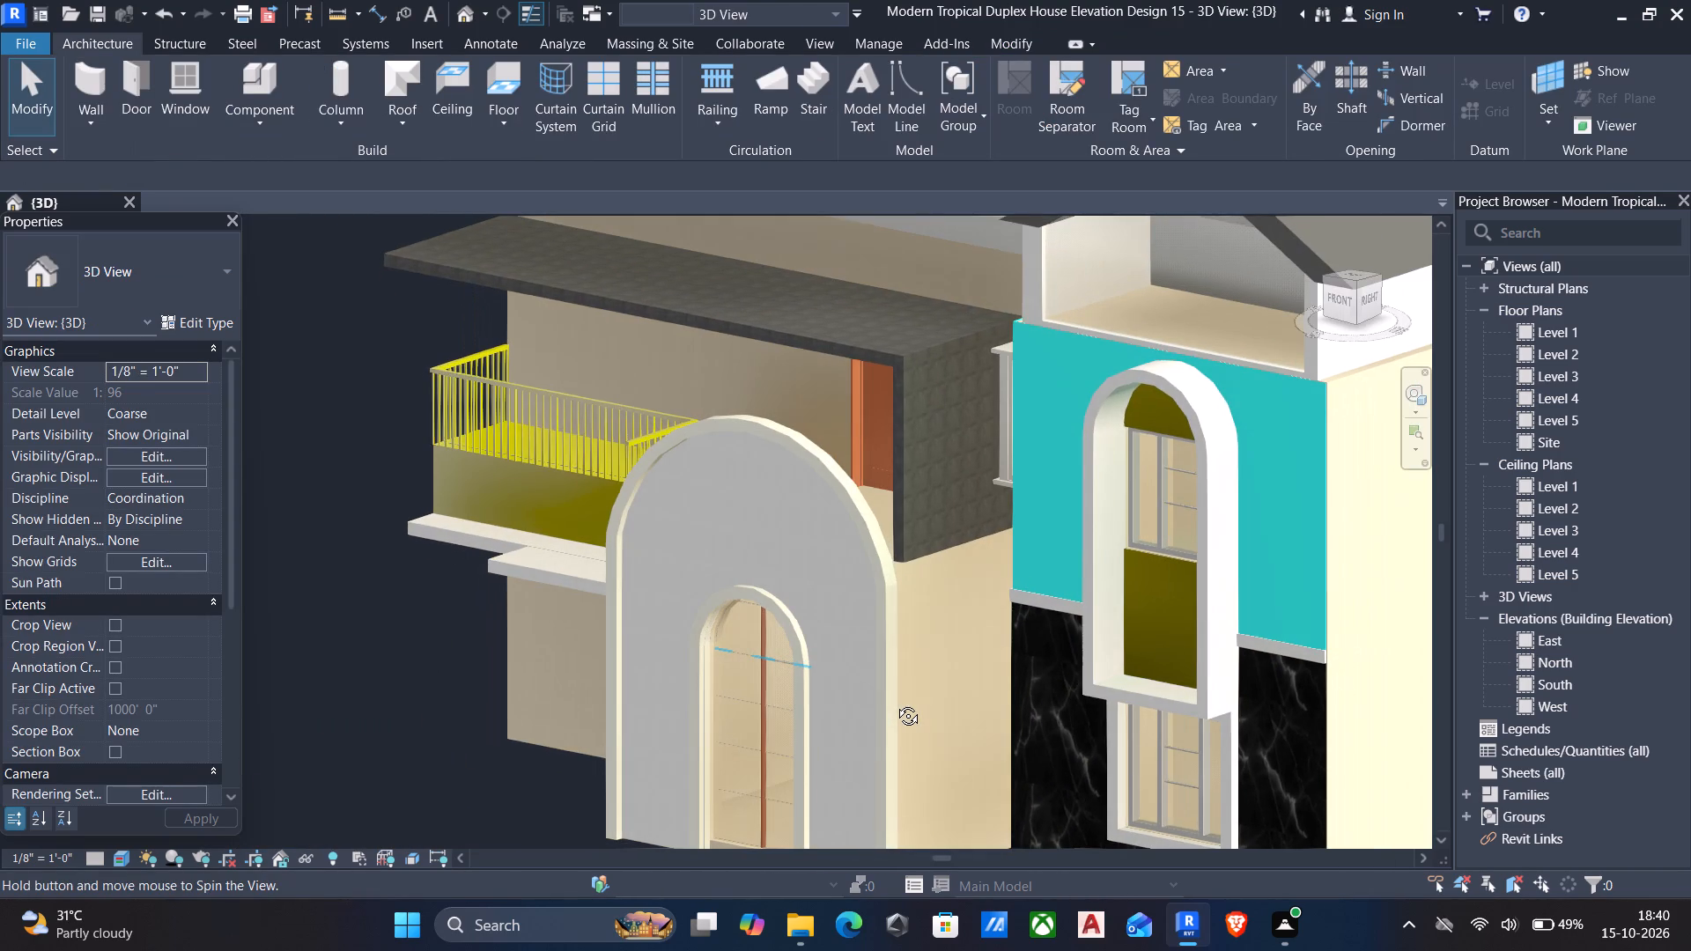
{"action": "middle_click_drag", "start_coordinate": [895, 703], "coordinate": [1129, 726], "text": "shift"}
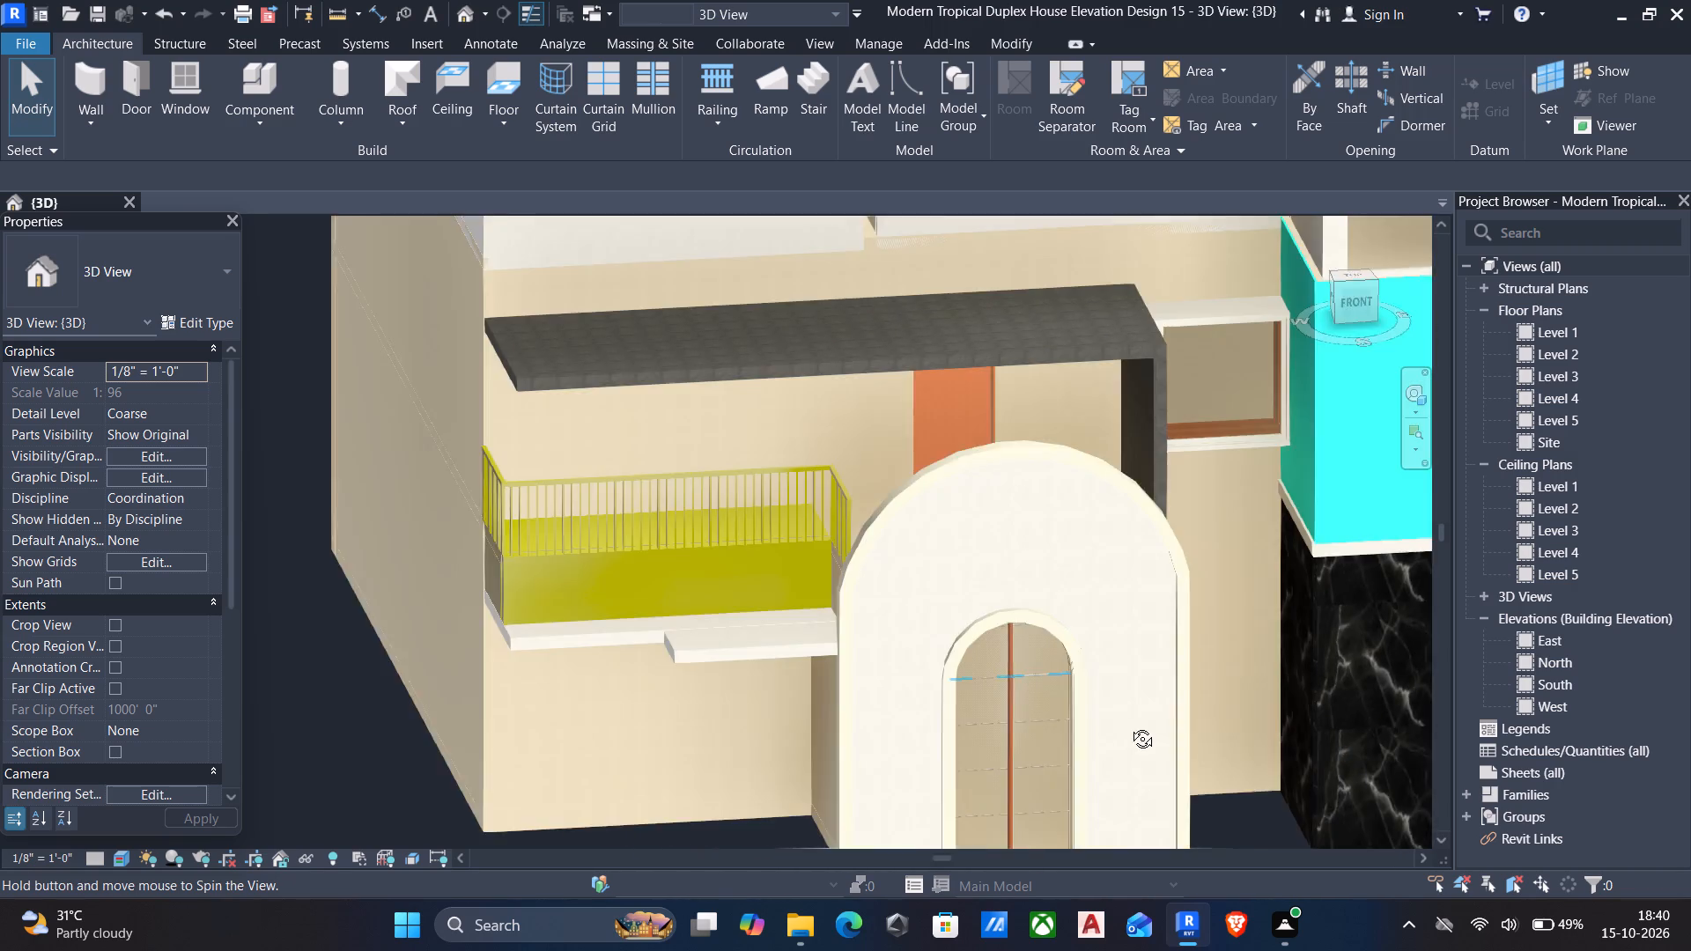
{"action": "middle_click_drag", "start_coordinate": [1129, 726], "coordinate": [1115, 756], "text": "shift"}
{"action": "scroll", "coordinate": [1115, 756], "scroll_direction": "down", "scroll_amount": 4}
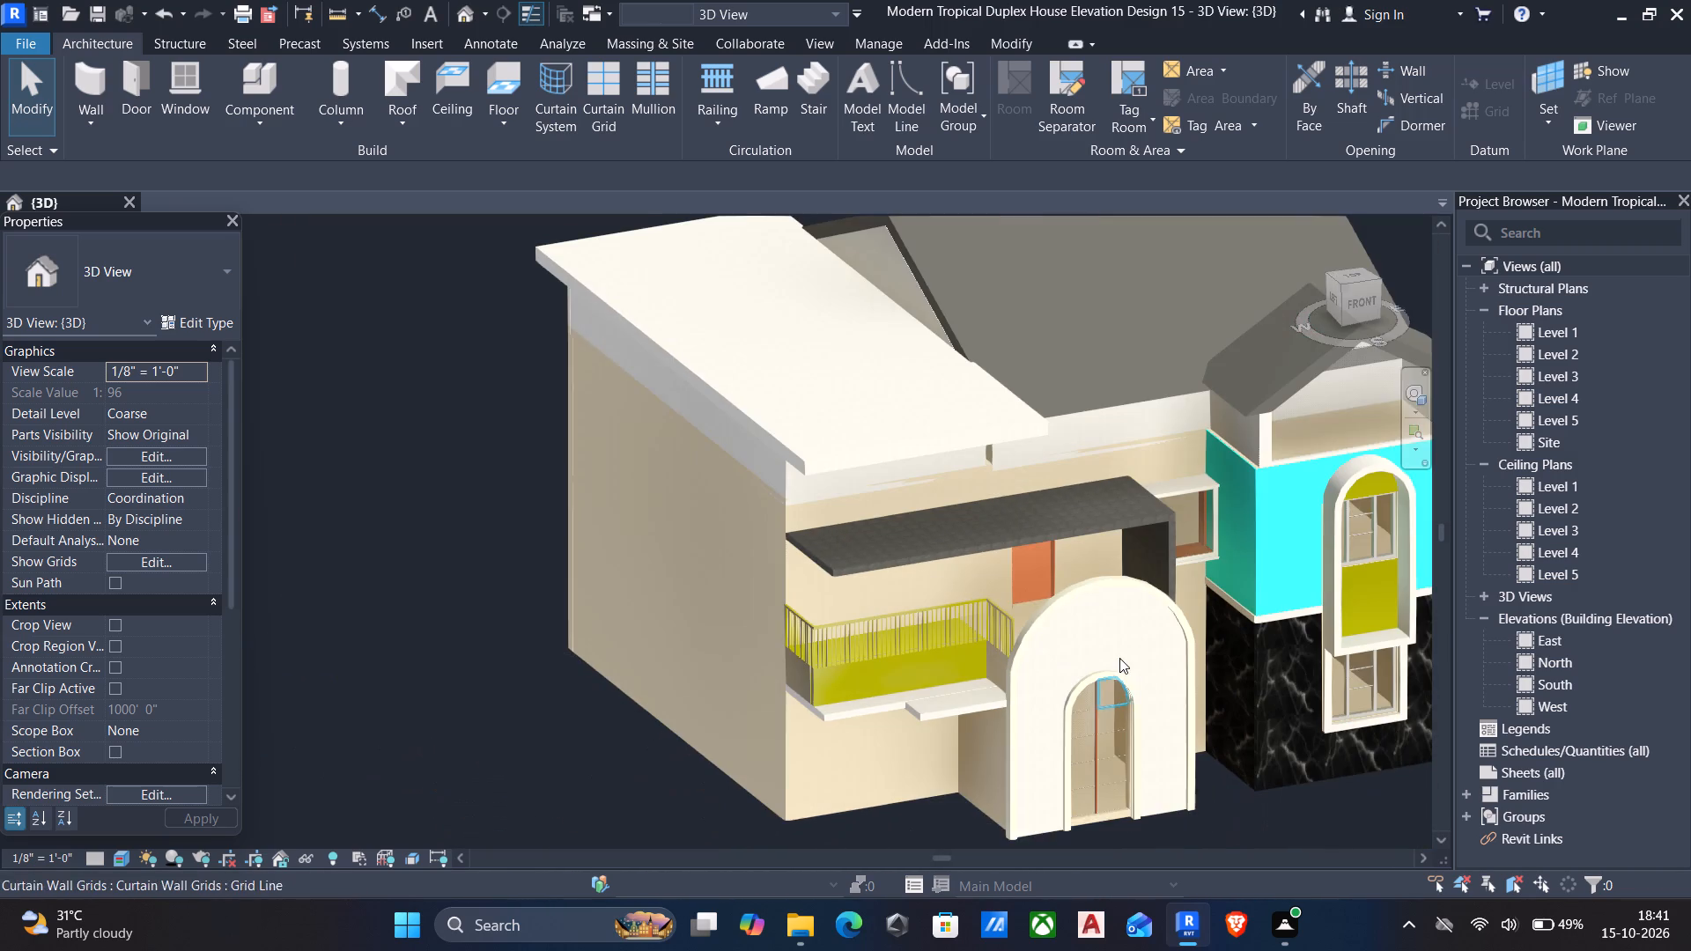
{"action": "middle_click_drag", "start_coordinate": [1119, 658], "coordinate": [1267, 708]}
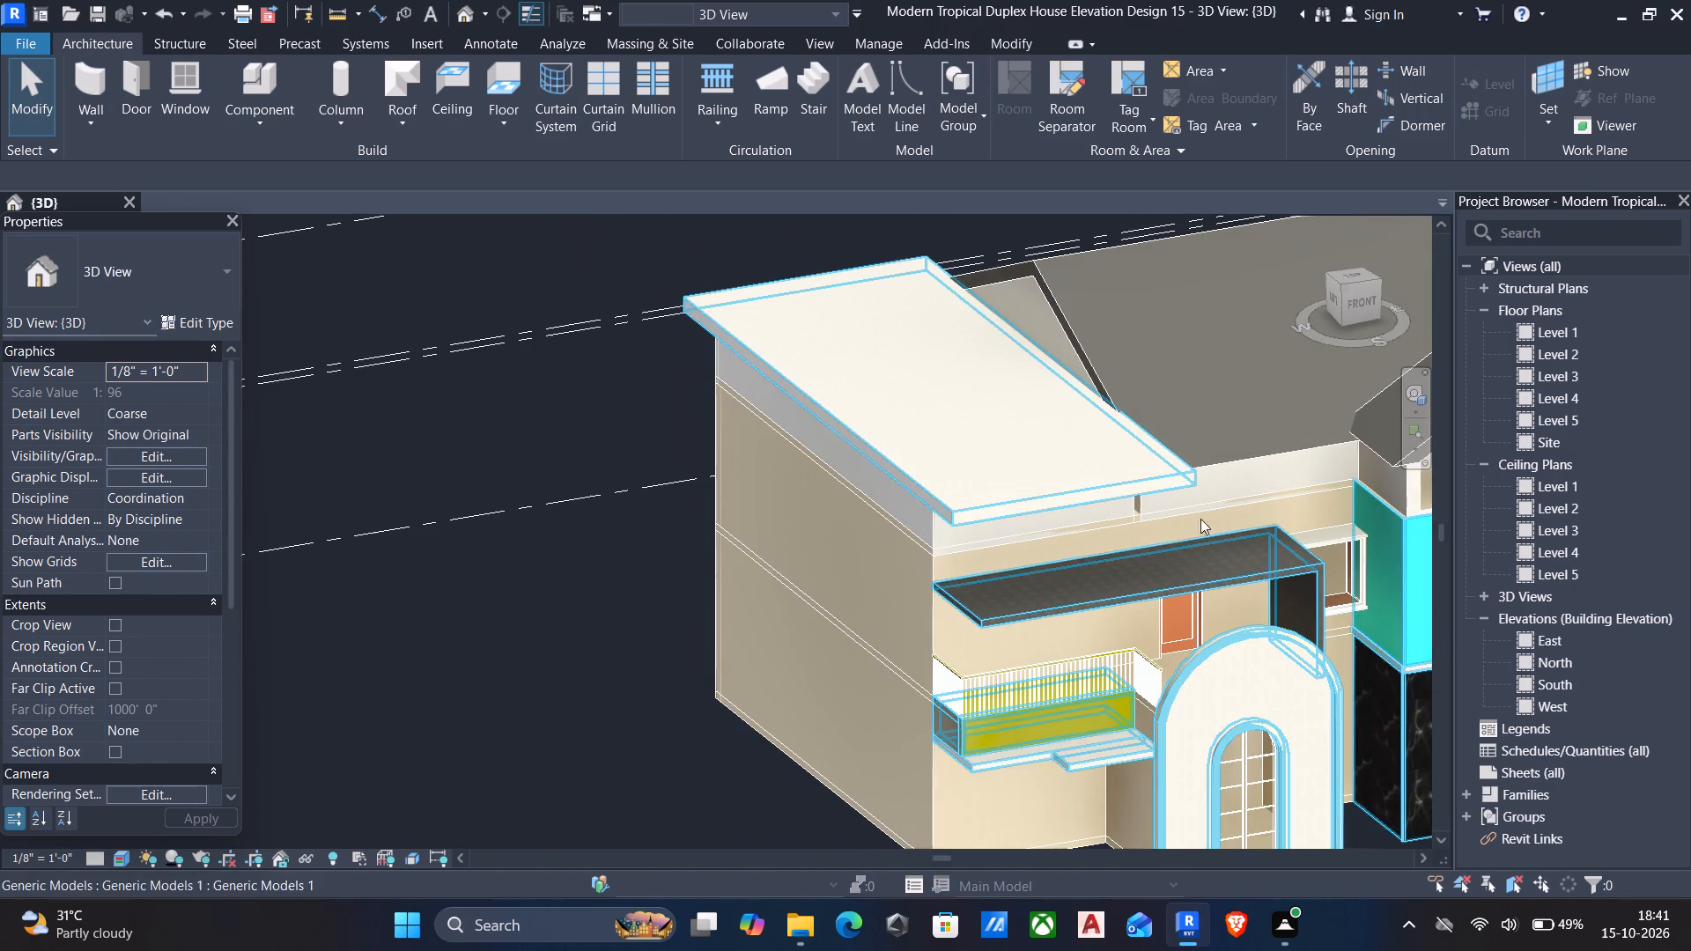
{"action": "left_click", "coordinate": [1060, 302]}
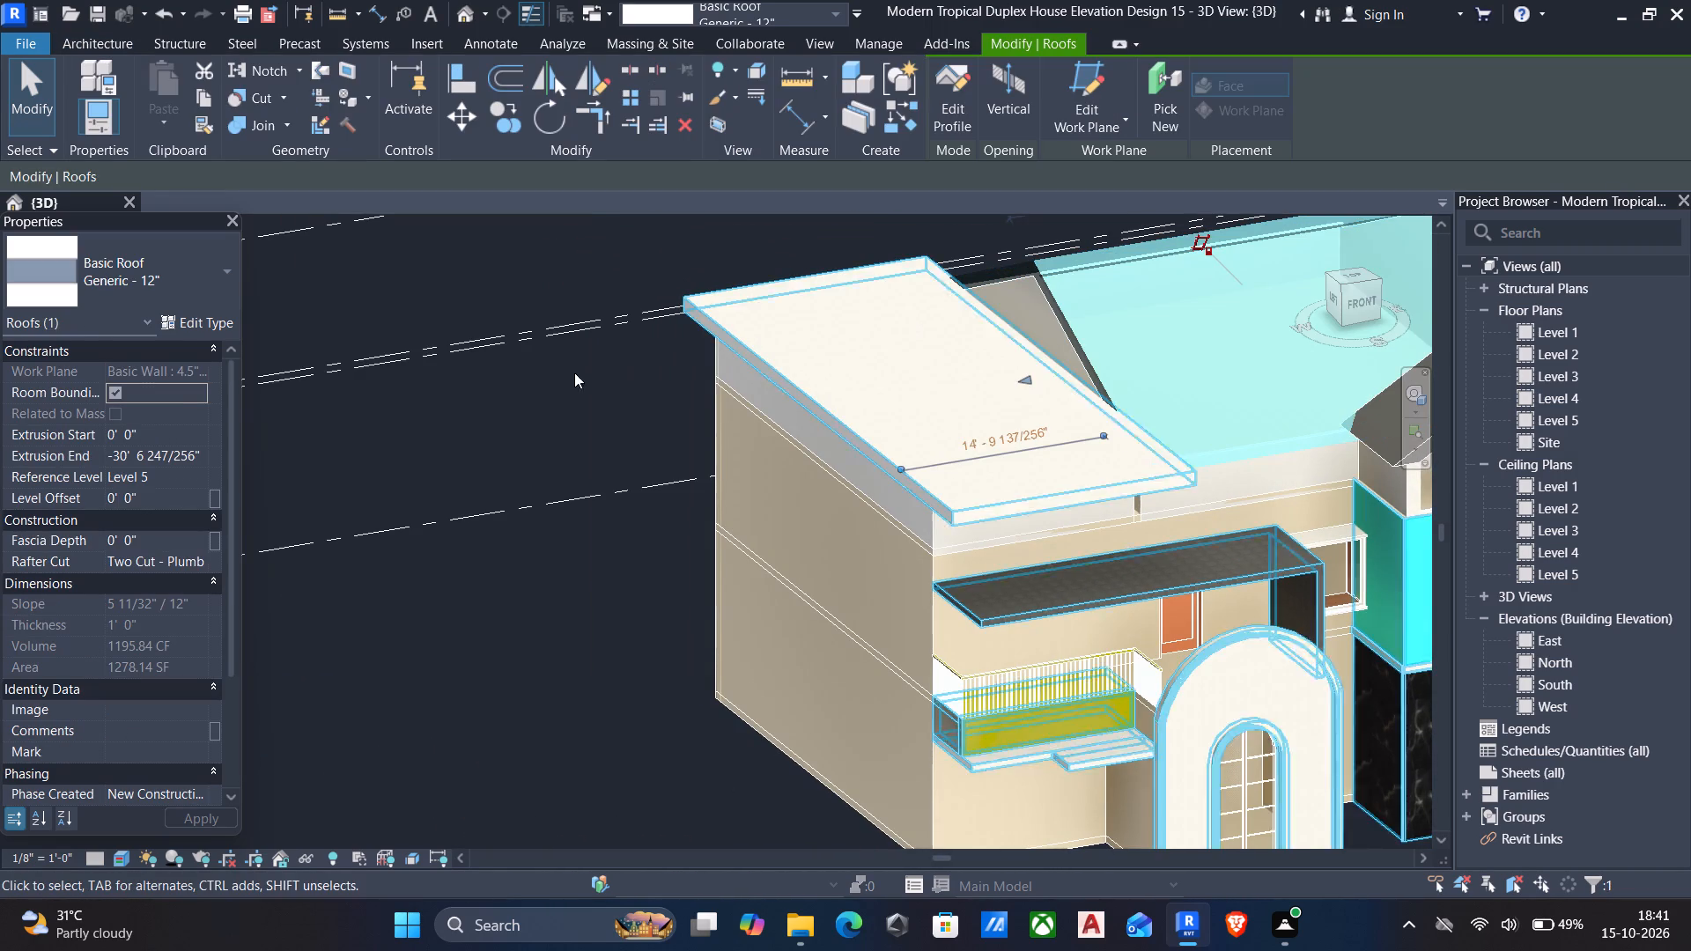
{"action": "left_click", "coordinate": [218, 325]}
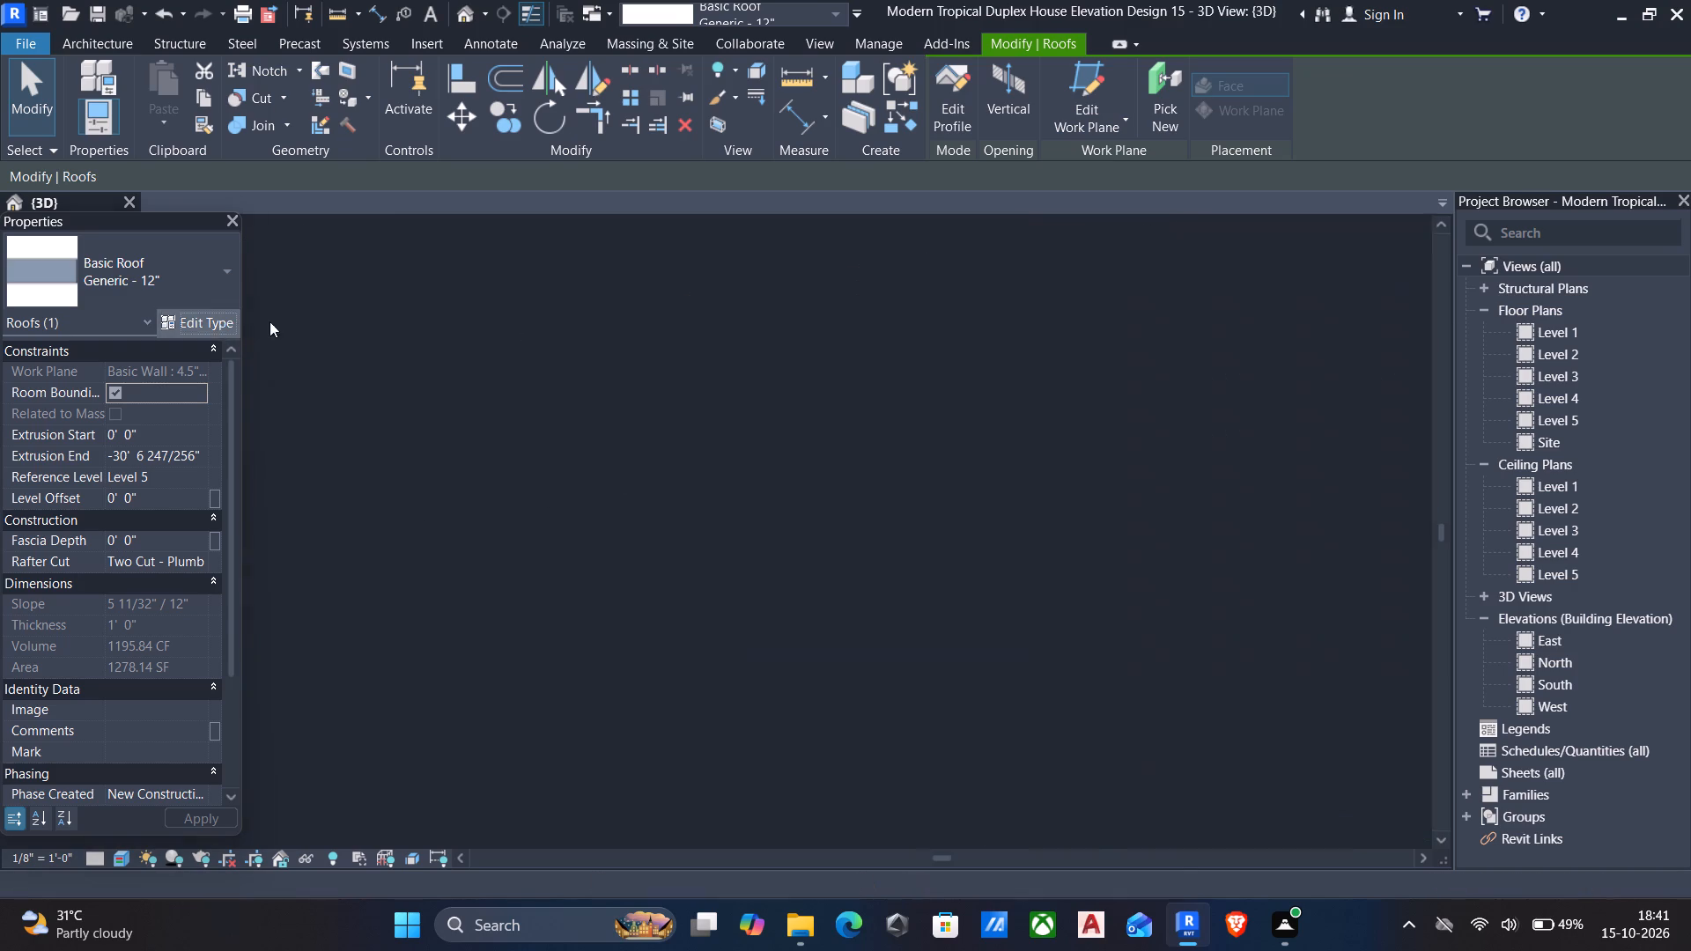
{"action": "left_click", "coordinate": [1622, 325]}
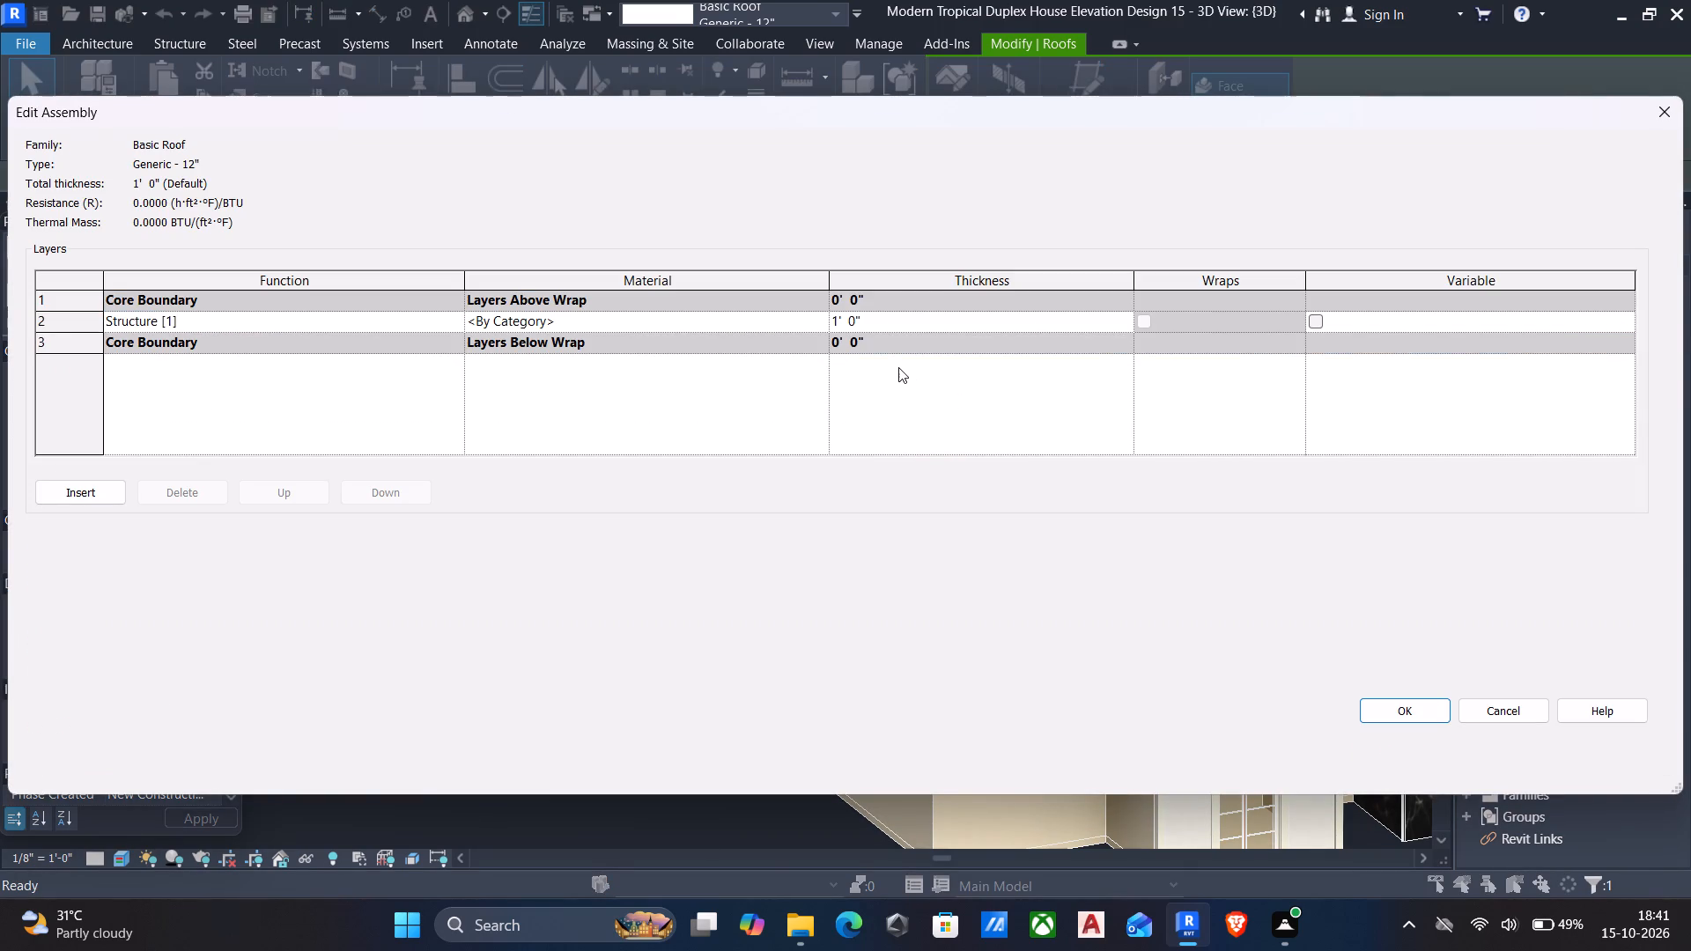
{"action": "left_click", "coordinate": [819, 323]}
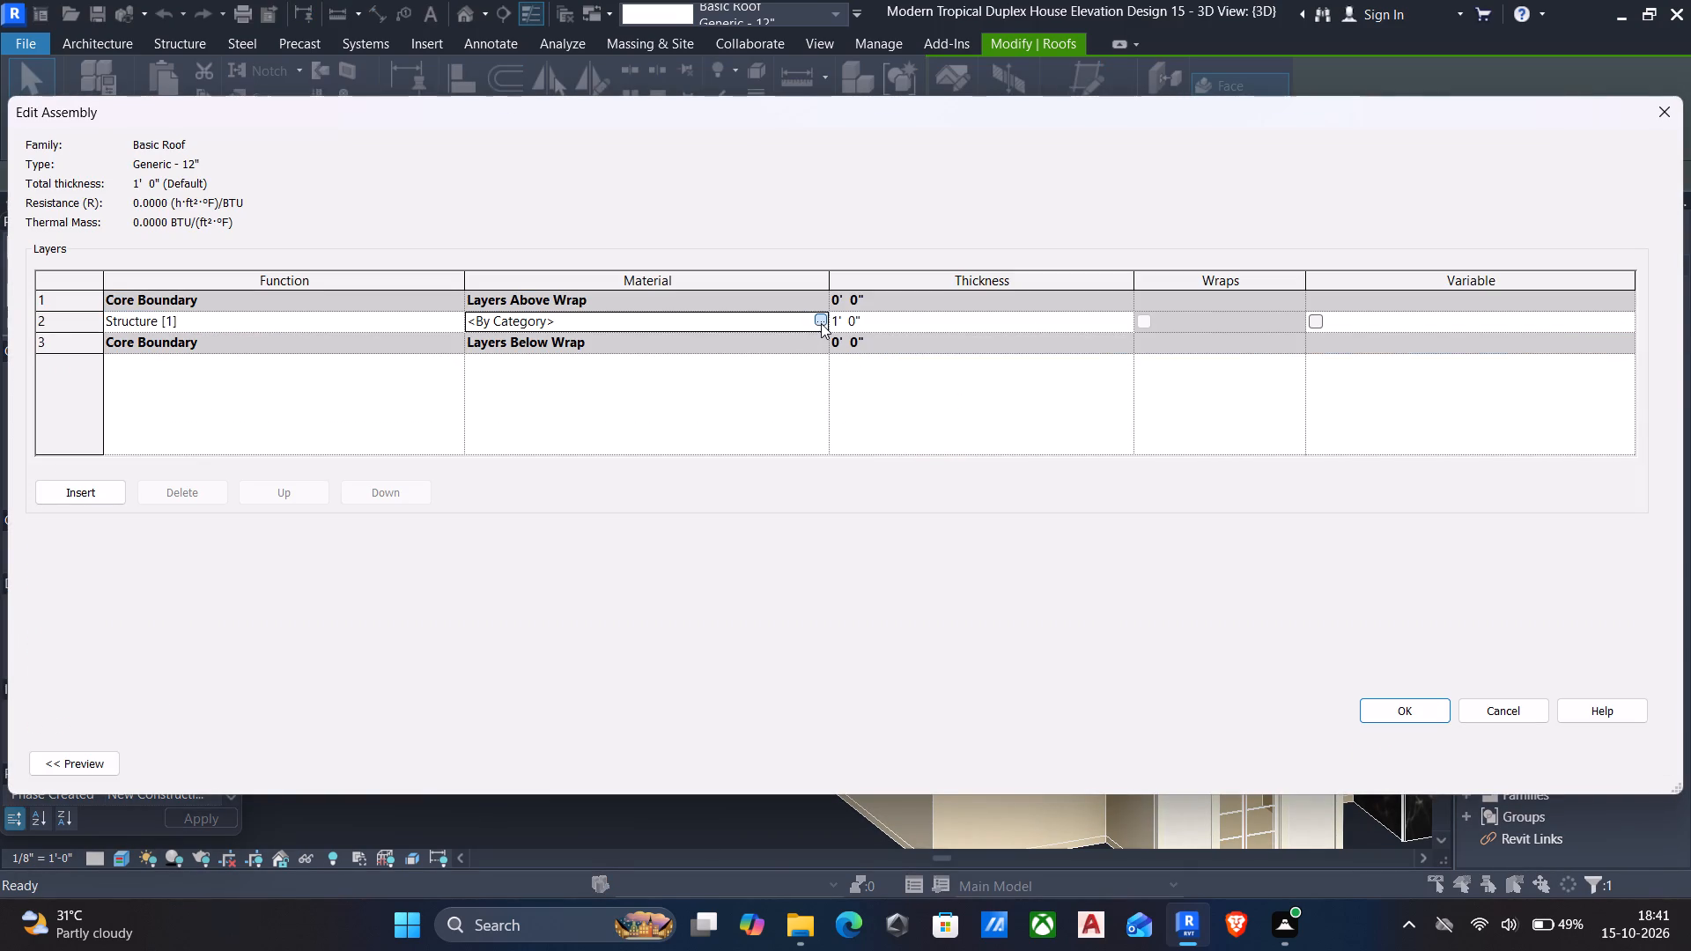
{"action": "left_click", "coordinate": [424, 167]}
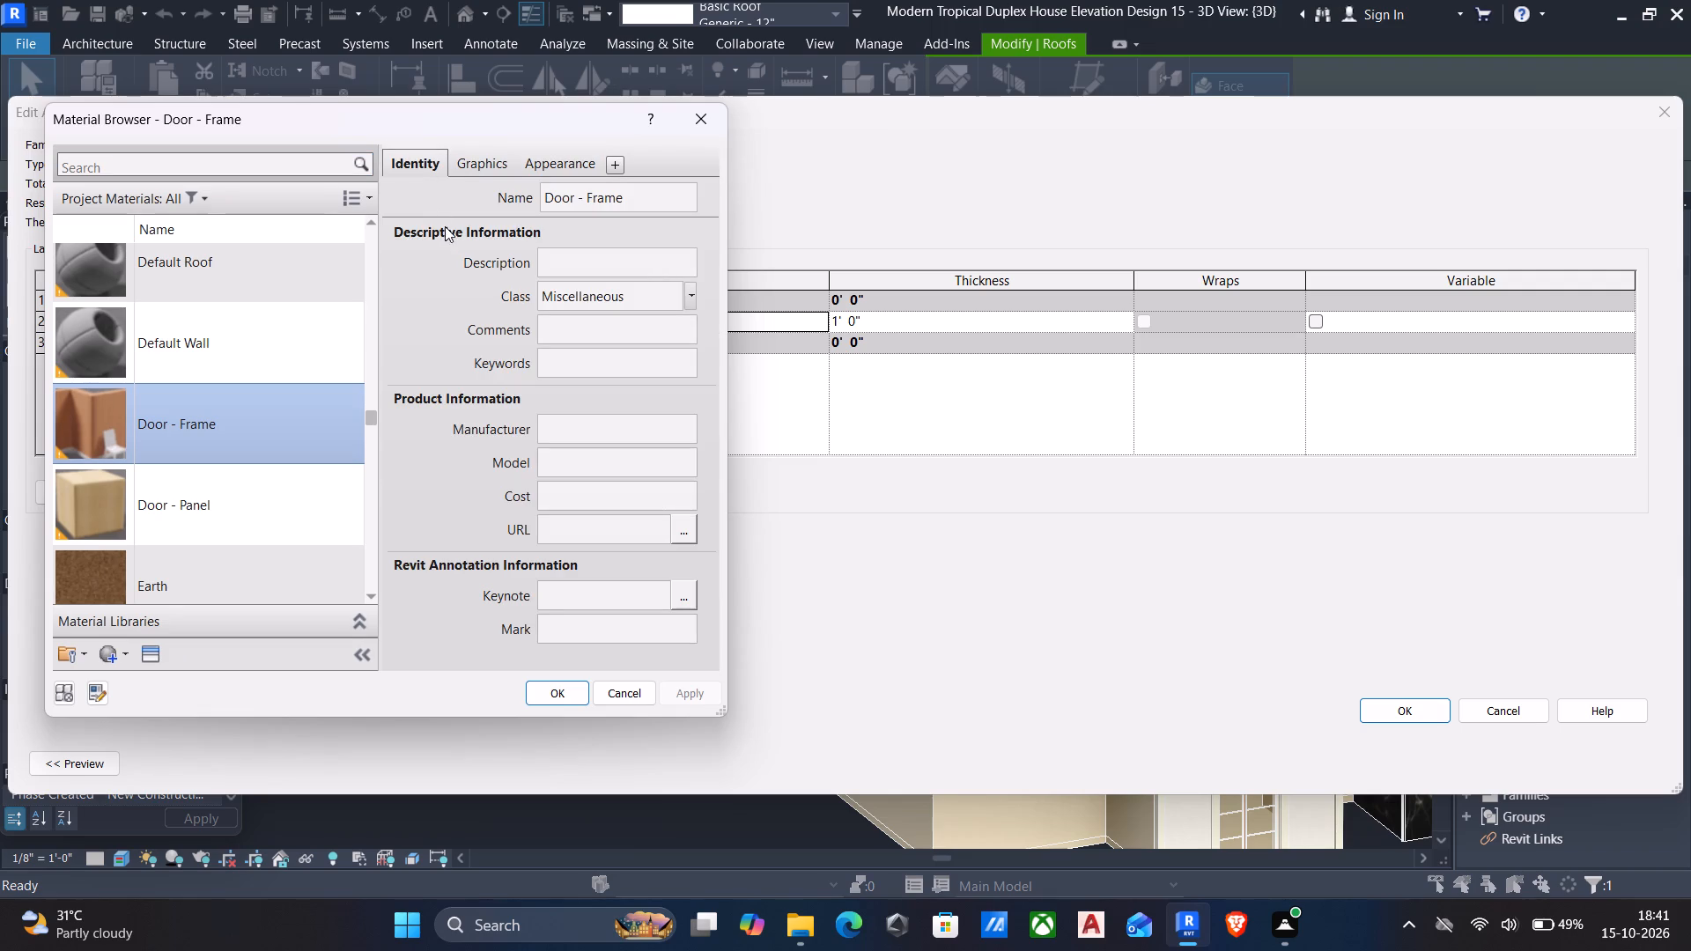
{"action": "left_click", "coordinate": [108, 652]}
{"action": "left_click", "coordinate": [171, 682]}
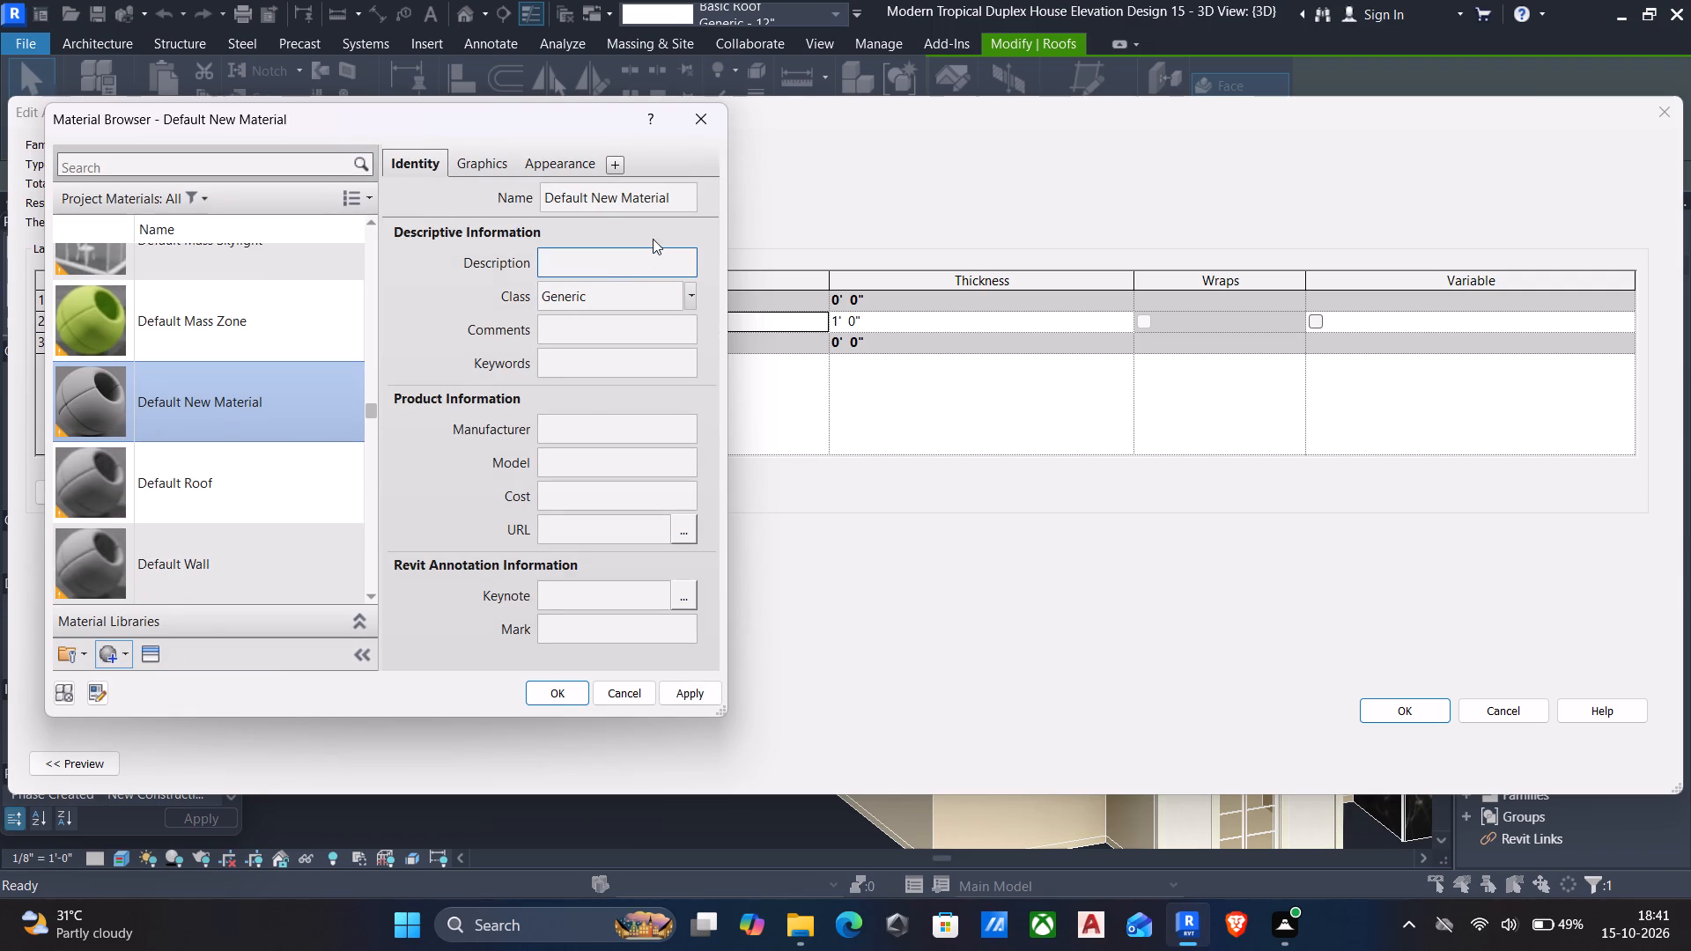
{"action": "left_click", "coordinate": [679, 198]}
{"action": "type", "text": "roof"}
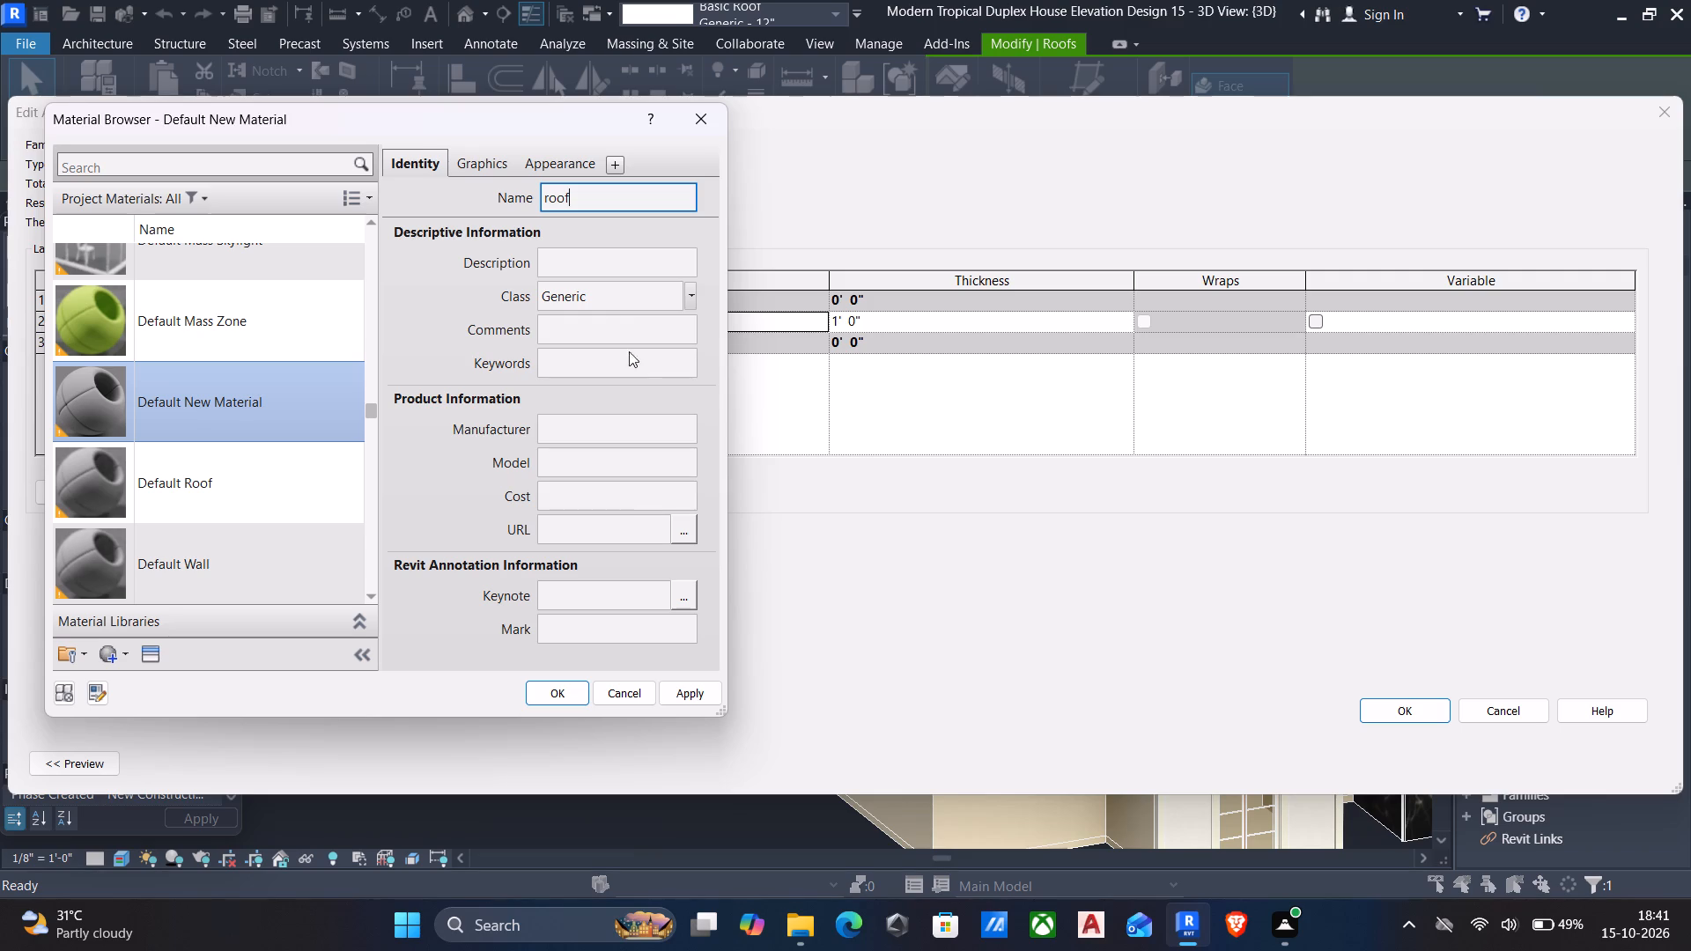
{"action": "left_click", "coordinate": [682, 696]}
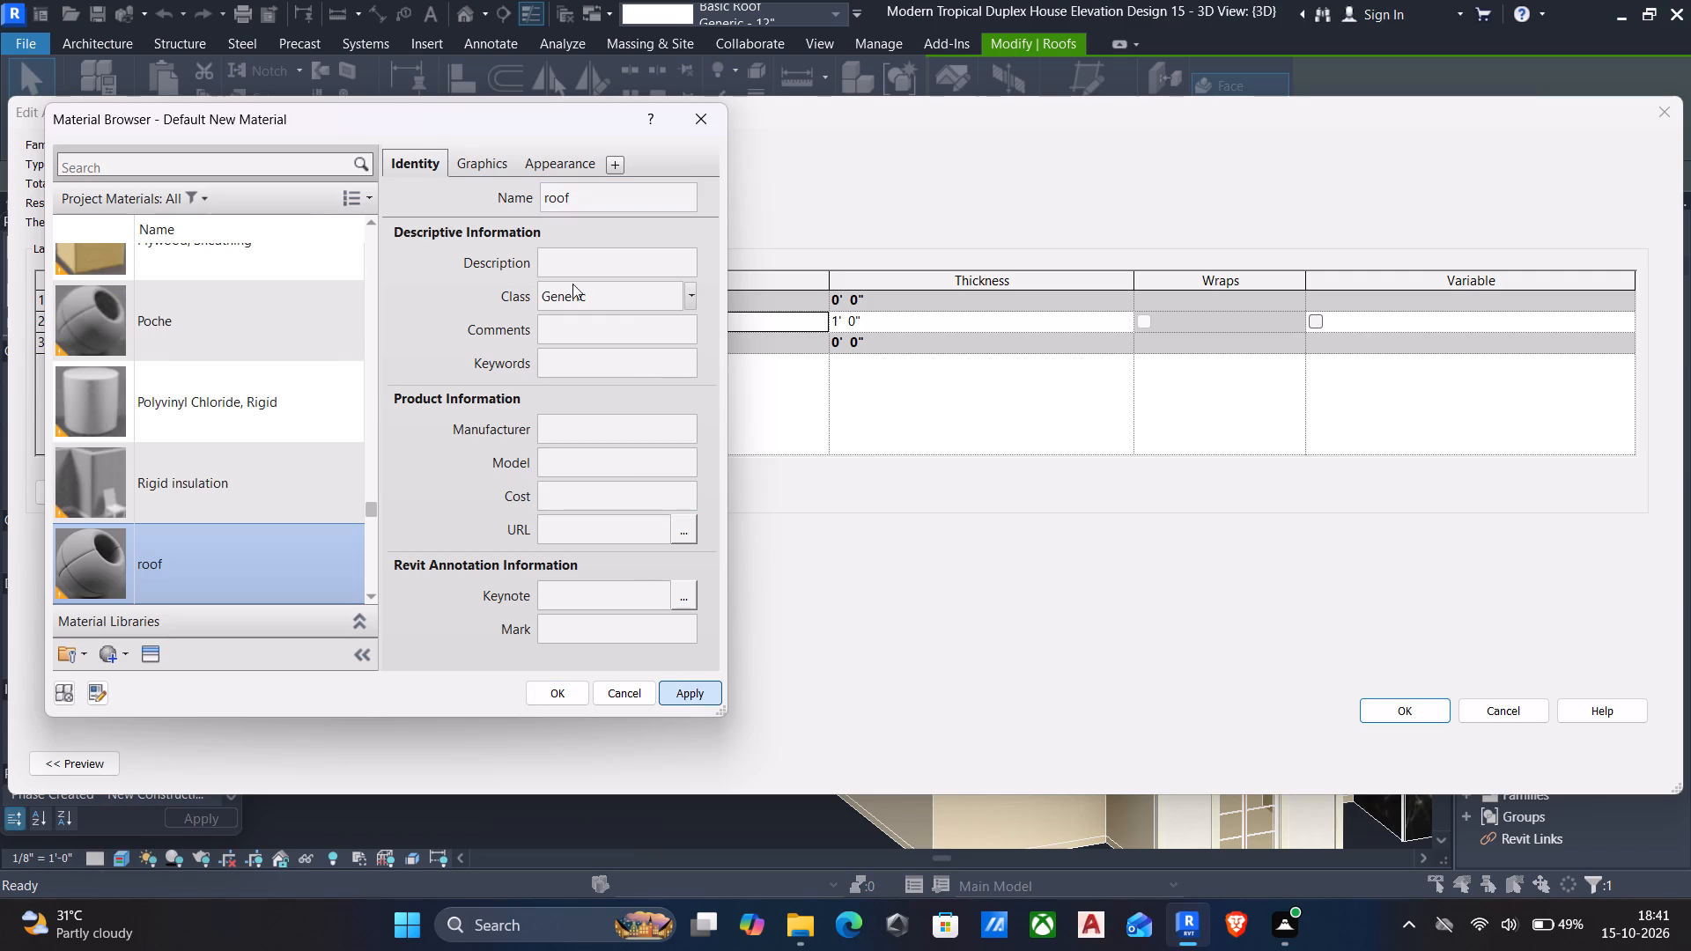
Give the roof material the brown architectural-grade Asphalt Shingles appearance from the Roofing asset library.
{"action": "left_click", "coordinate": [566, 166]}
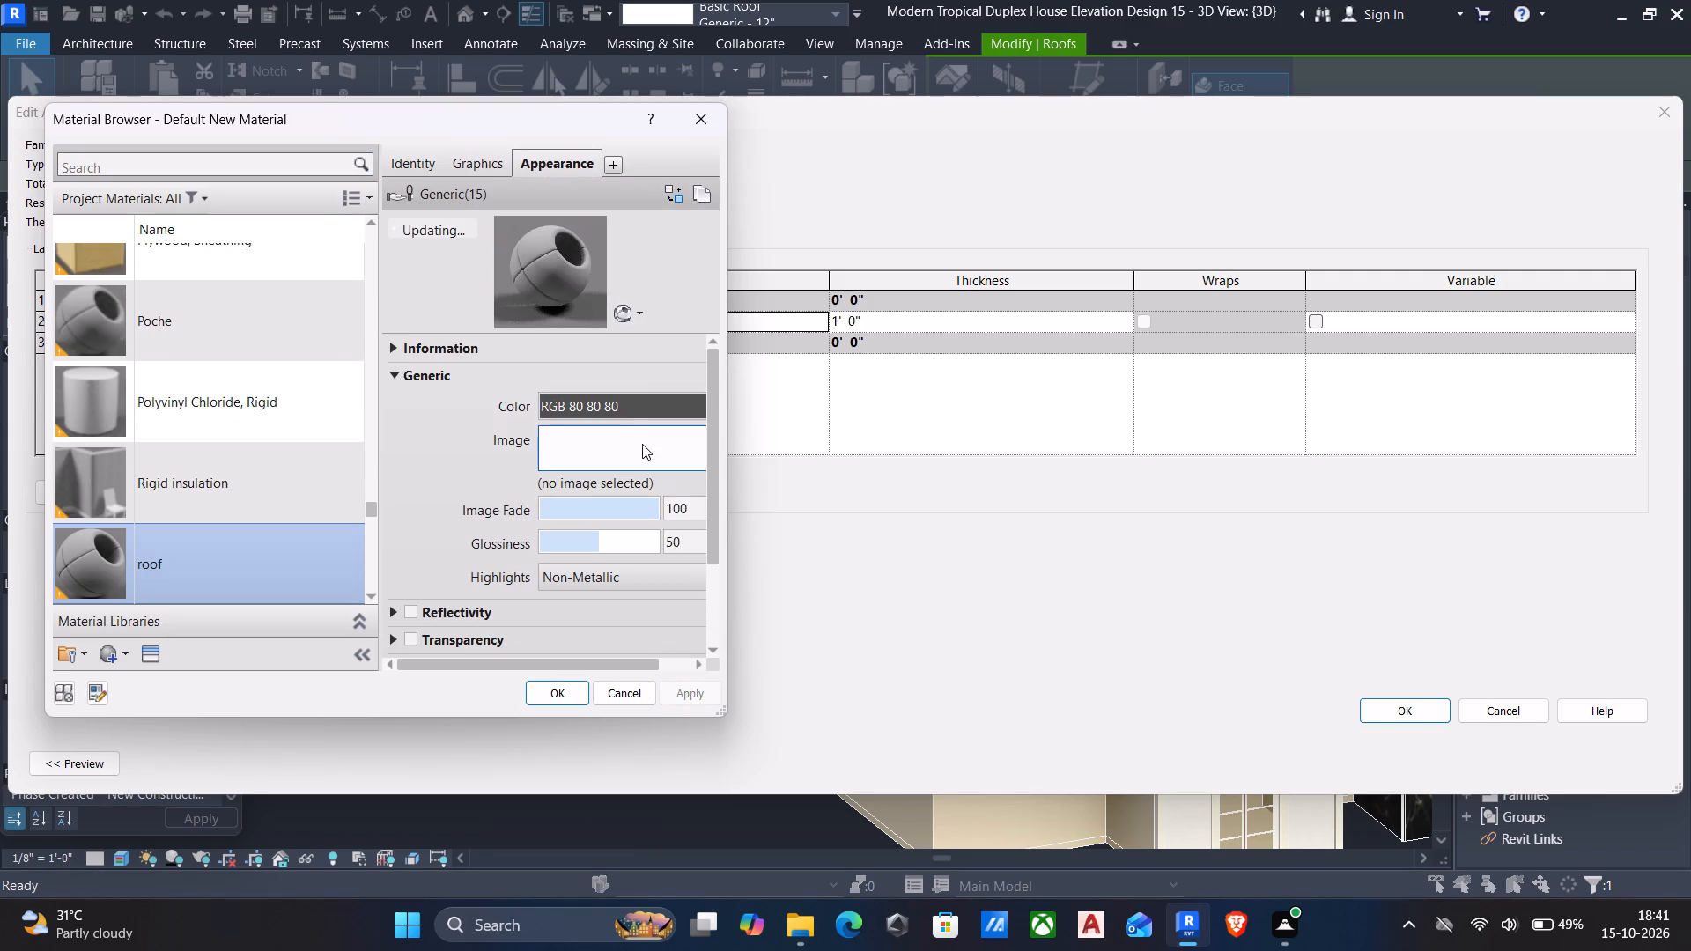
{"action": "left_click", "coordinate": [159, 654]}
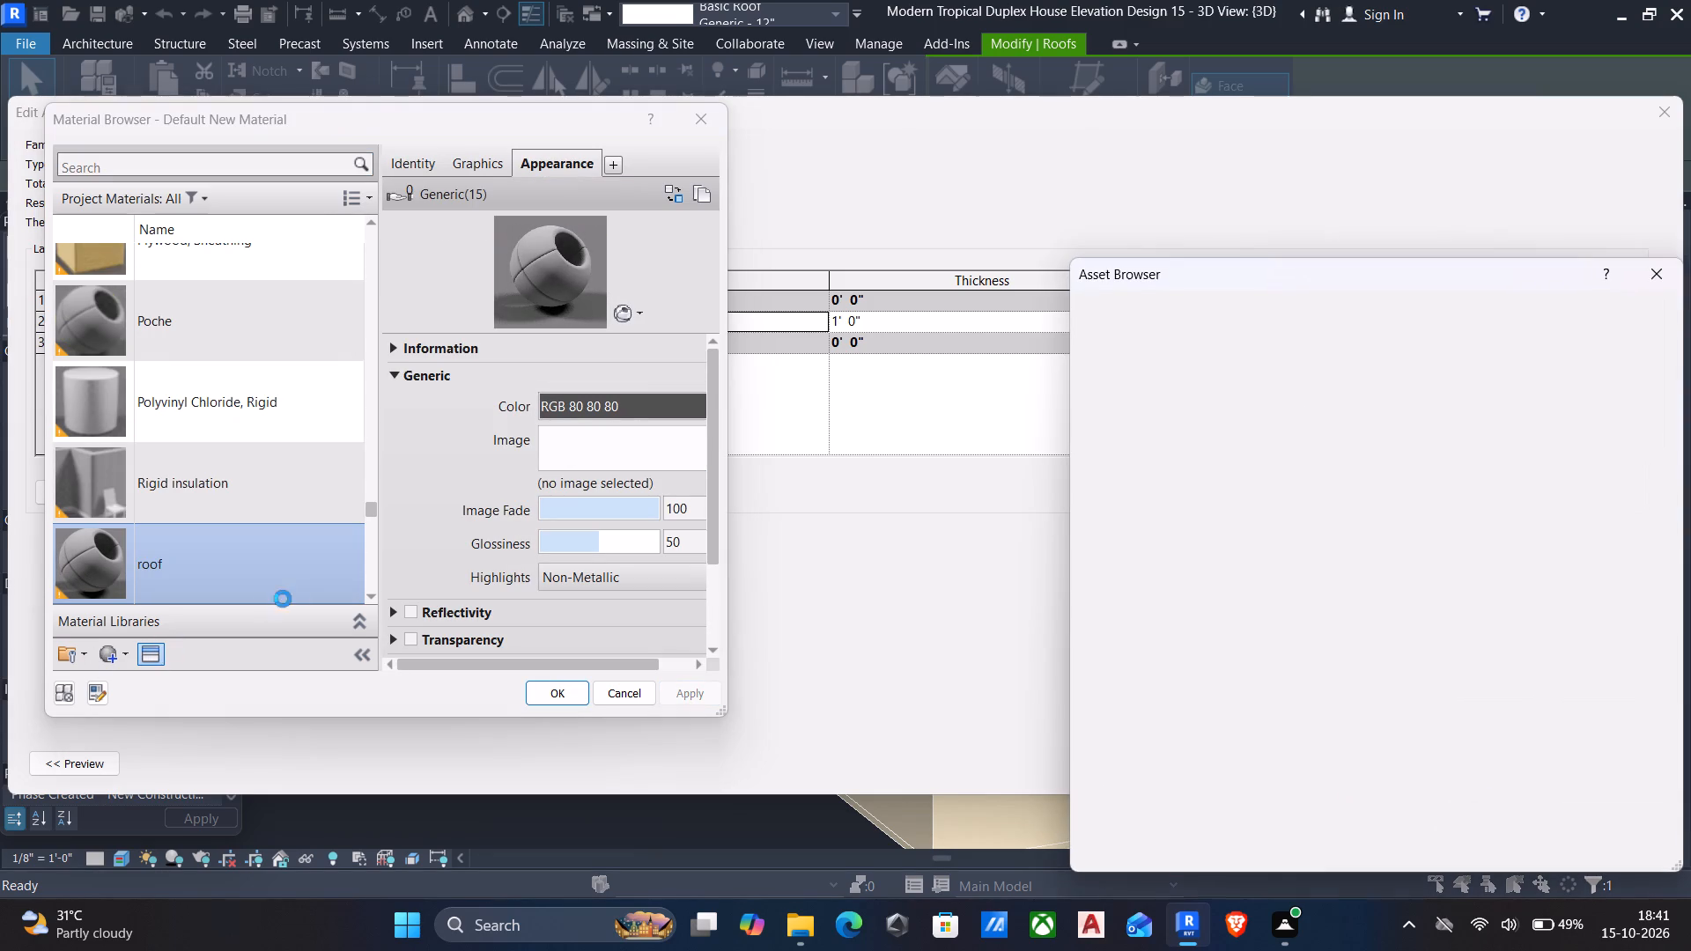
{"action": "left_click", "coordinate": [1080, 431]}
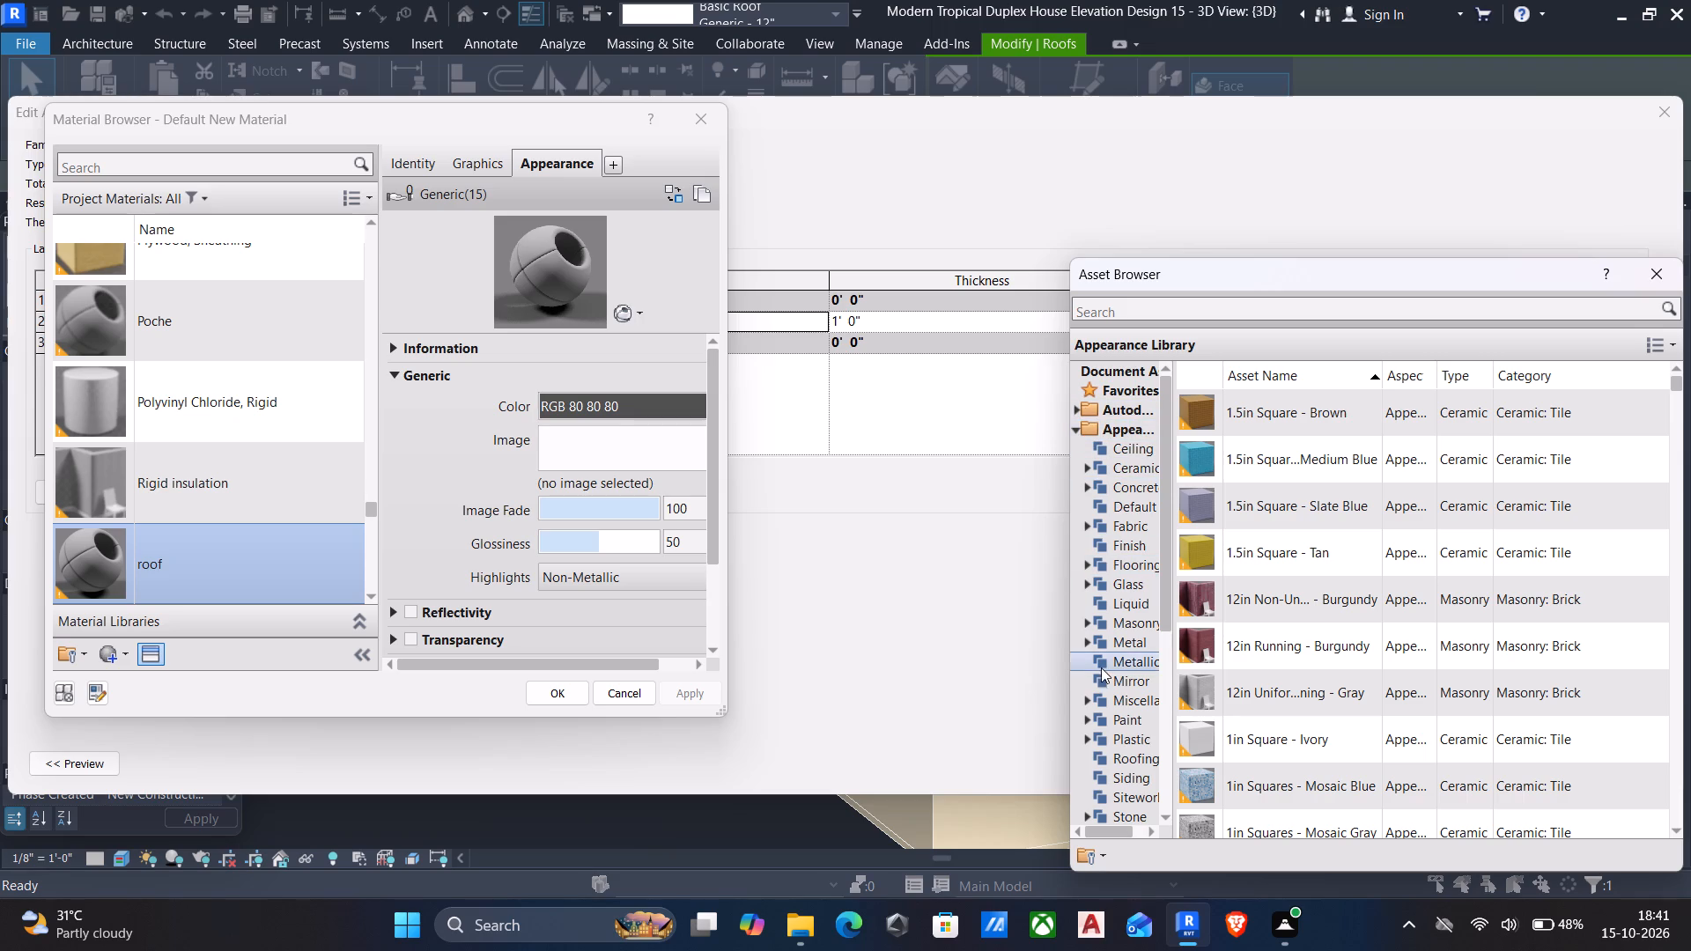
{"action": "double_click", "coordinate": [1119, 754]}
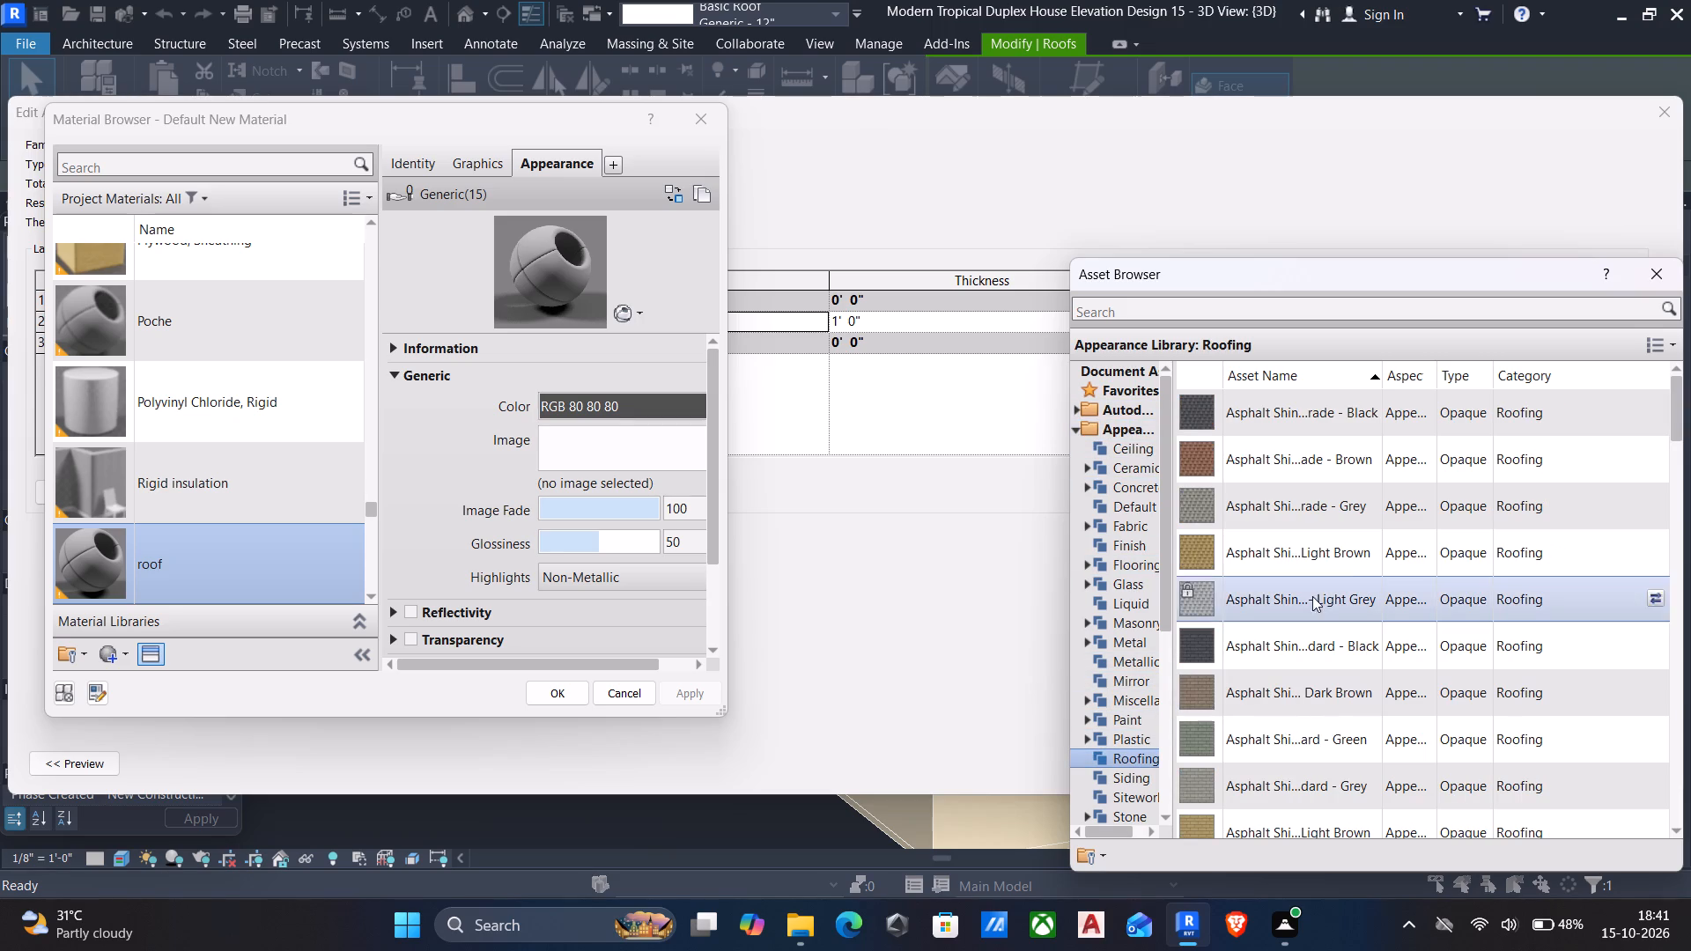
{"action": "double_click", "coordinate": [1305, 475]}
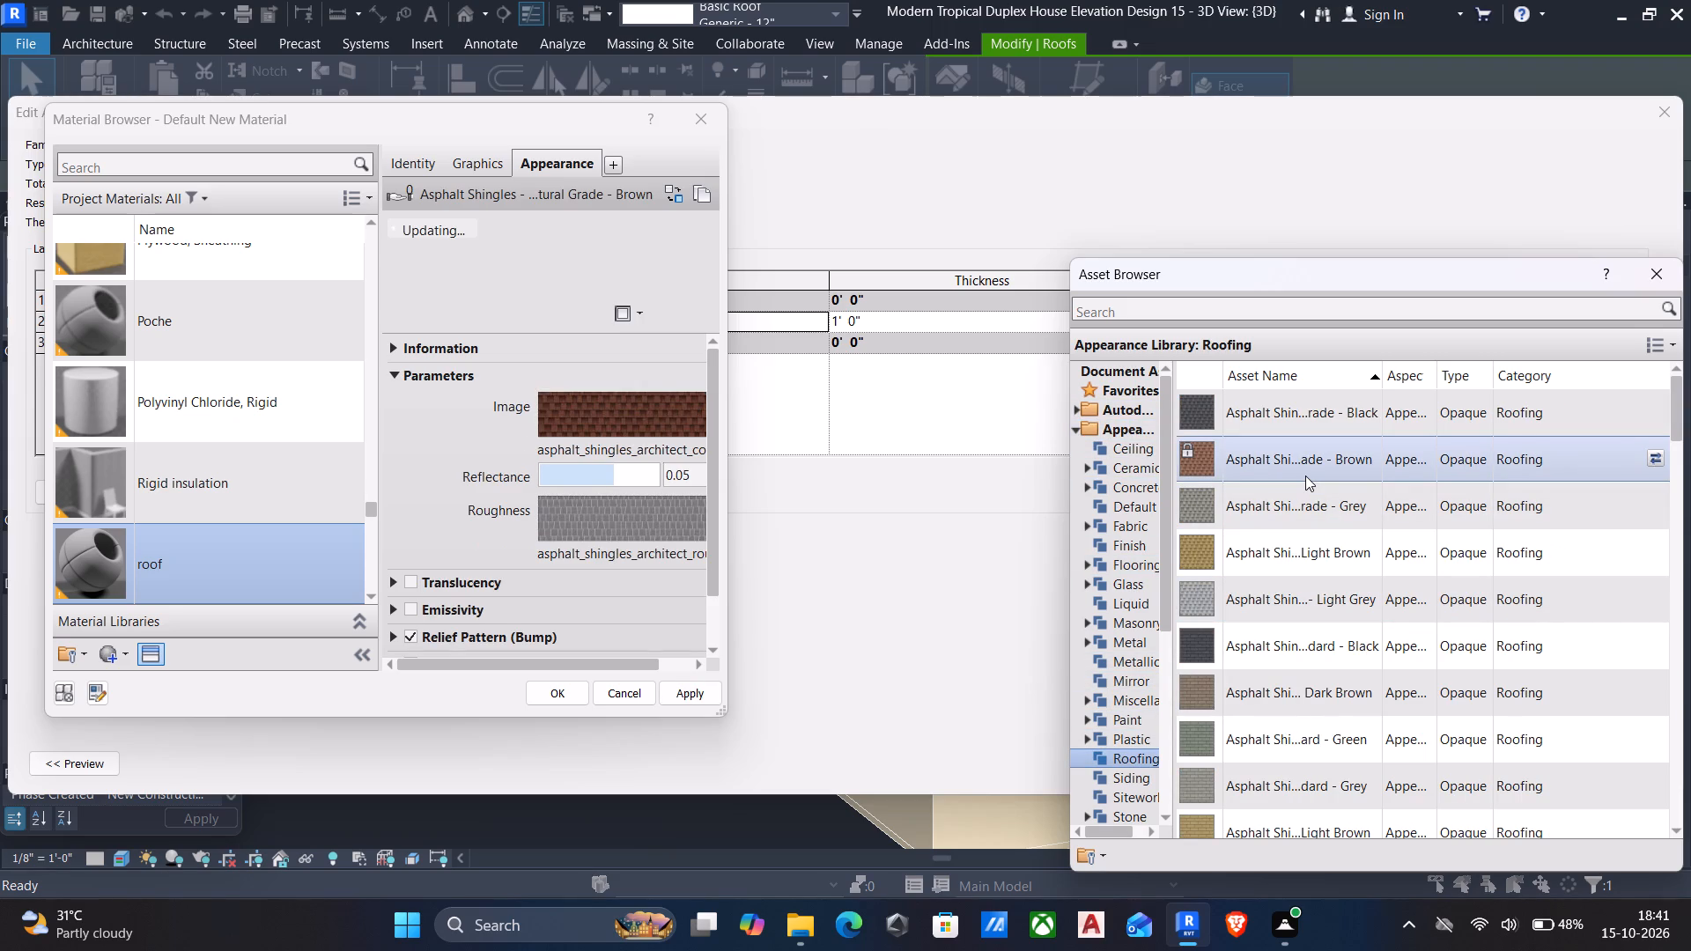
{"action": "scroll", "coordinate": [1311, 502], "scroll_direction": "down", "scroll_amount": 2}
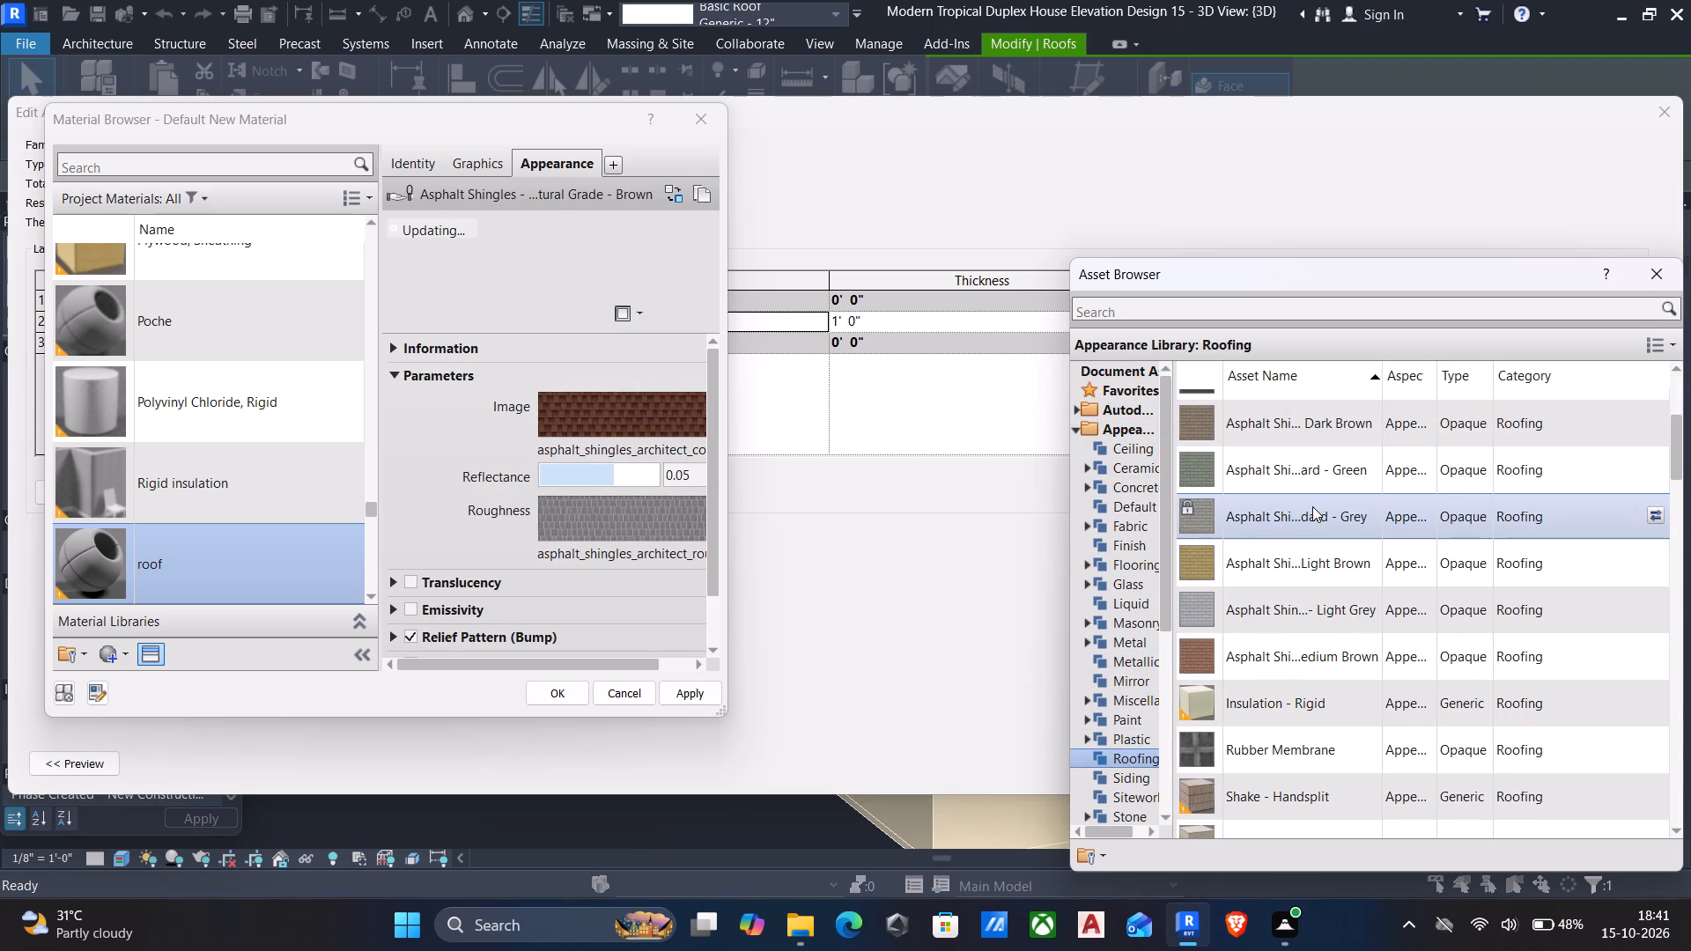
{"action": "scroll", "coordinate": [1313, 513], "scroll_direction": "down", "scroll_amount": 3}
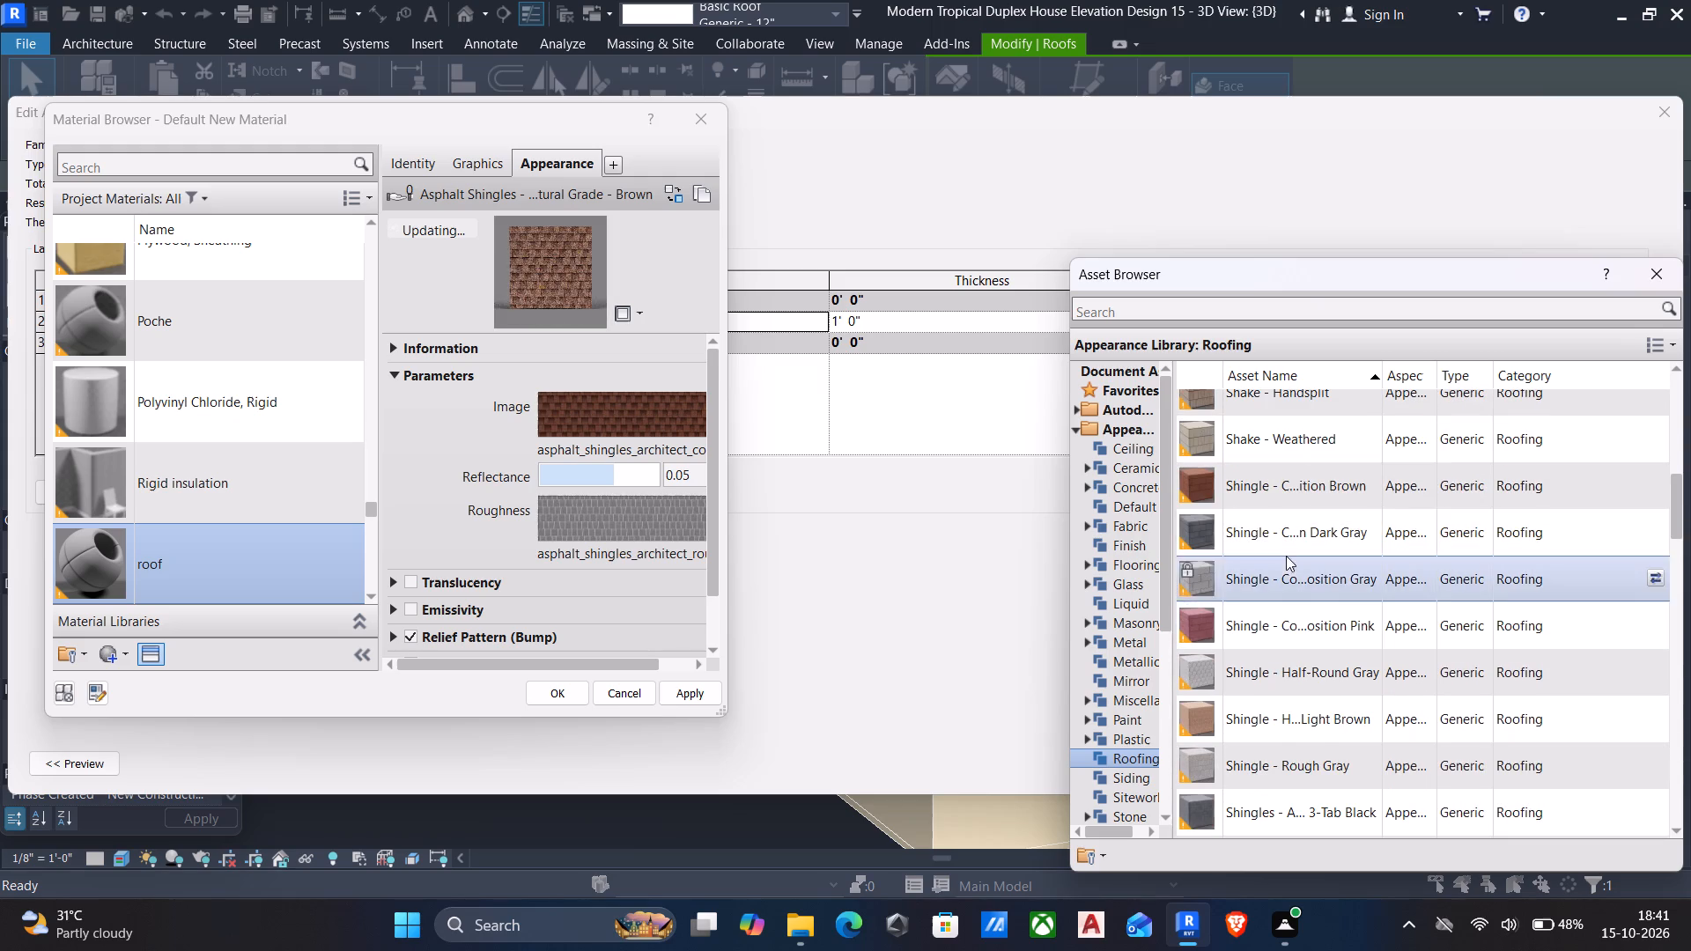
{"action": "left_click", "coordinate": [684, 687]}
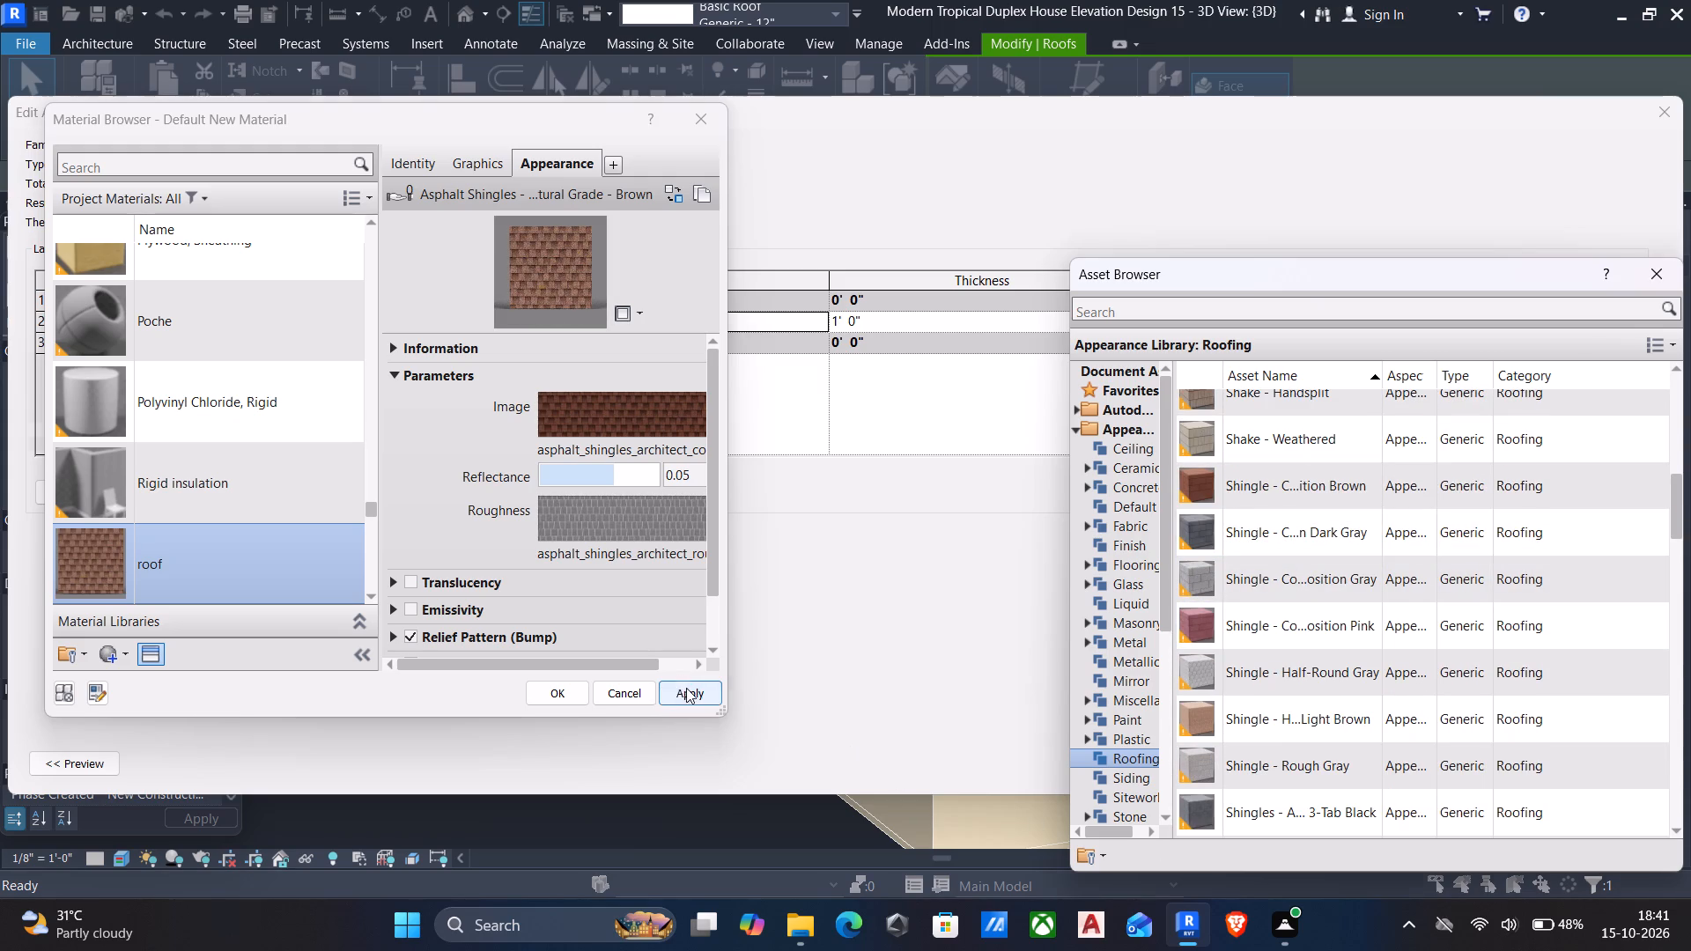
Assign the roof material to the structure layer of the Generic - 12" roof type and deselect the roof.
{"action": "left_click", "coordinate": [569, 683]}
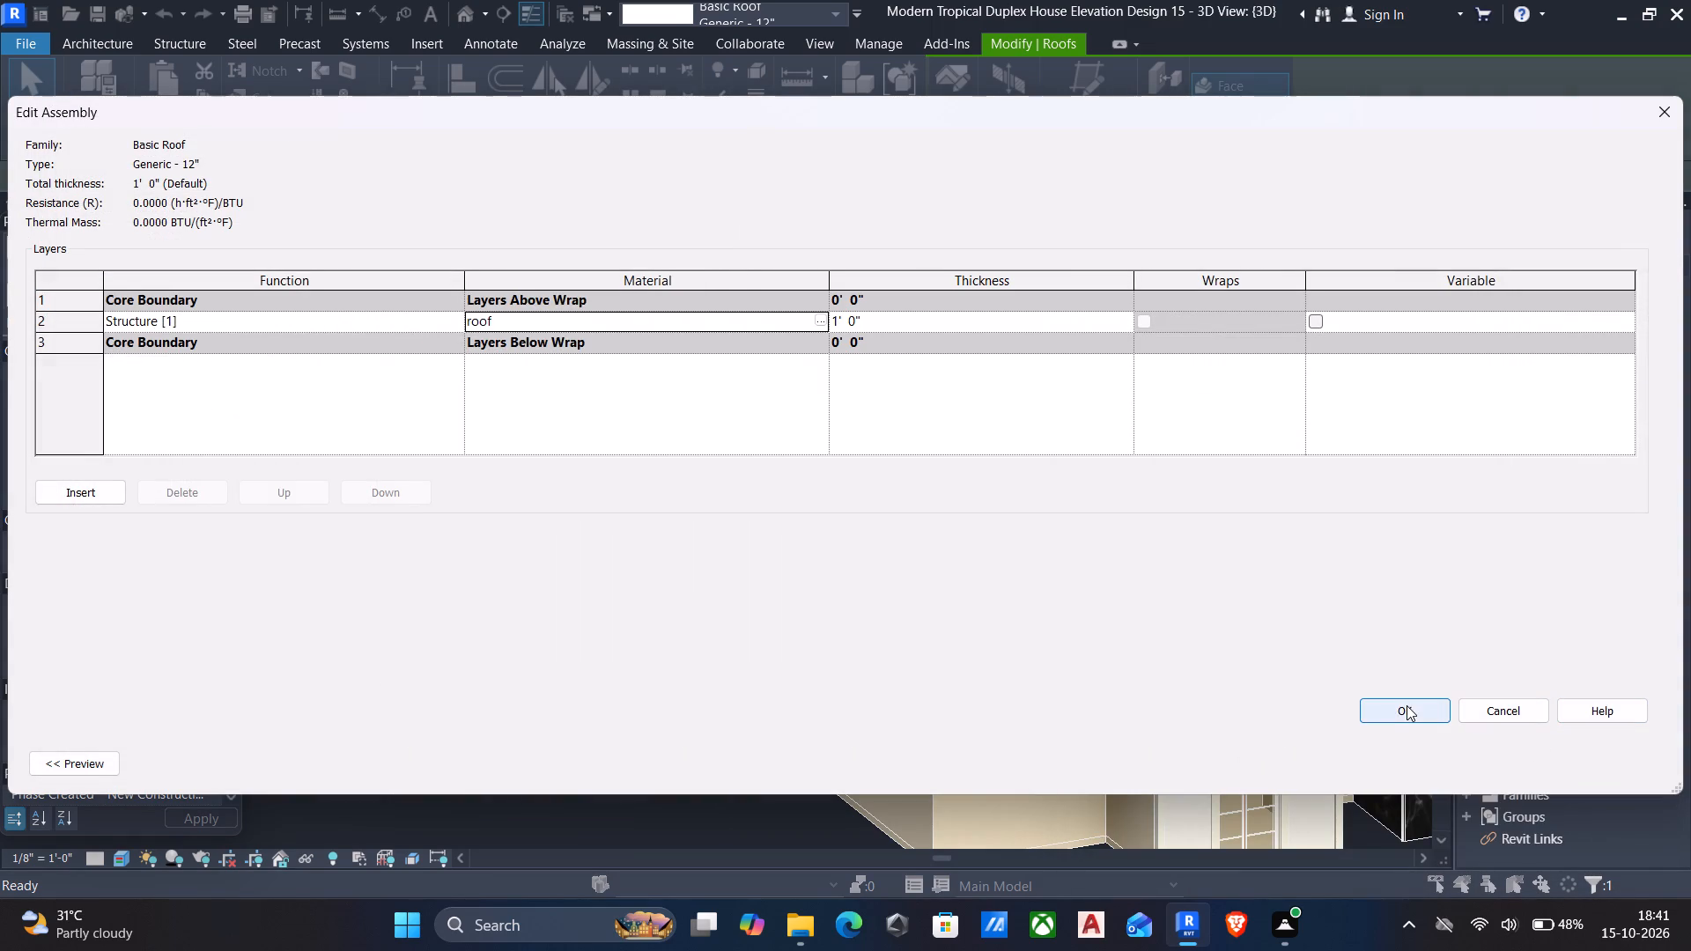
{"action": "left_click", "coordinate": [1407, 705]}
{"action": "left_click", "coordinate": [1617, 761]}
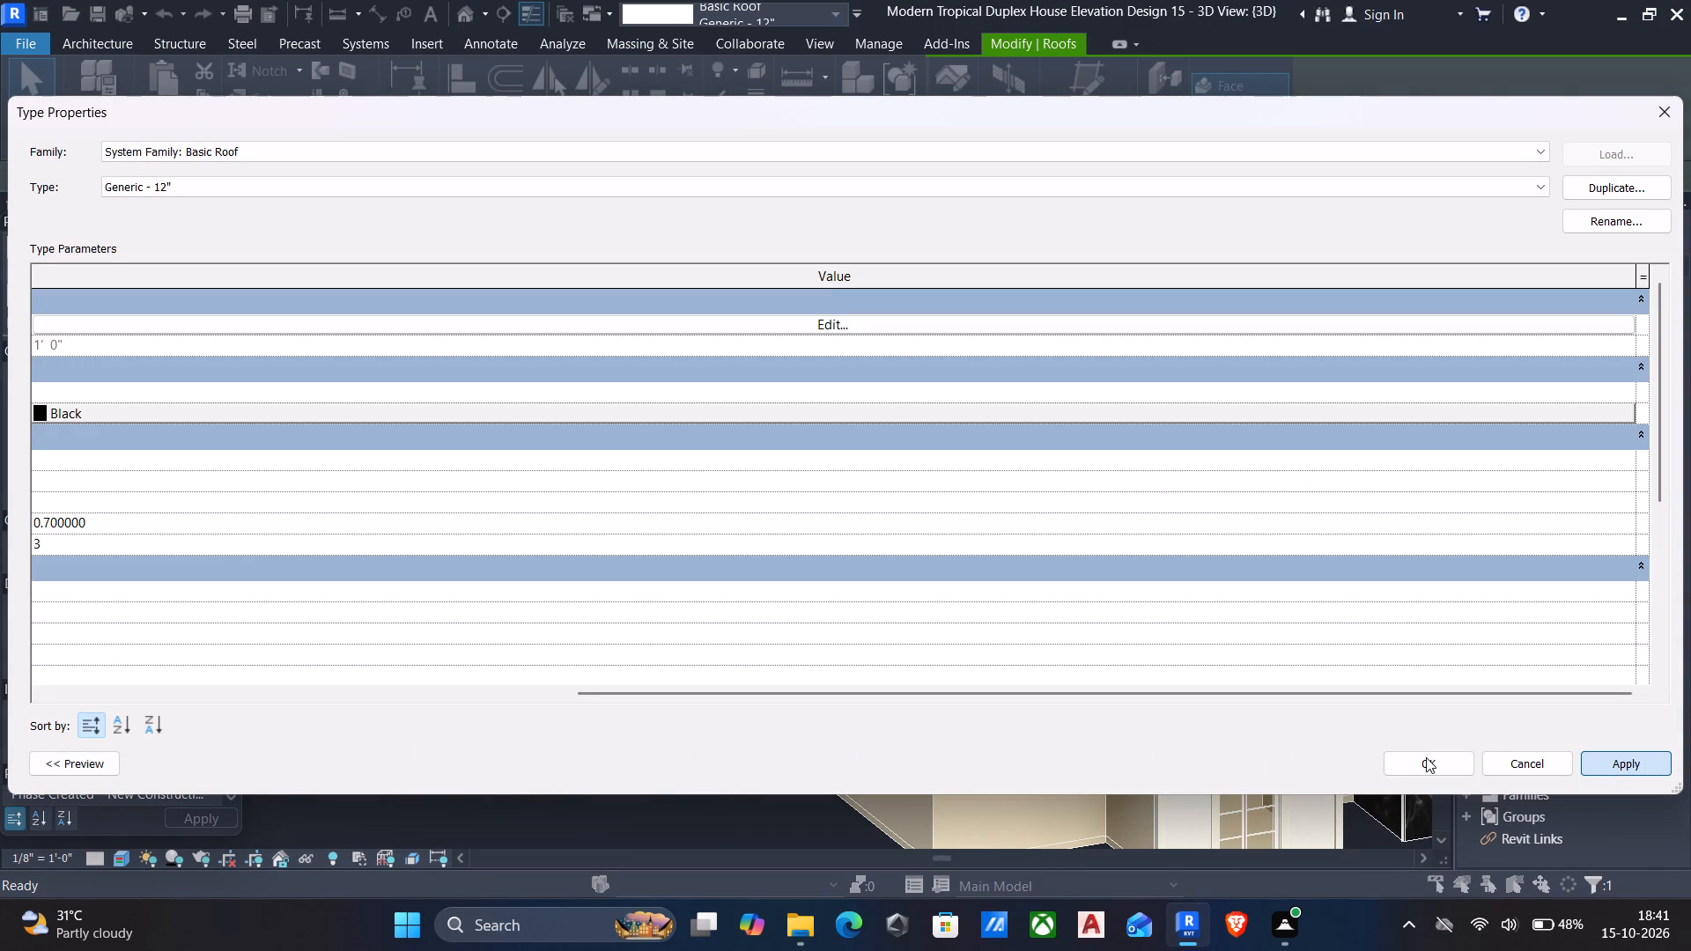
{"action": "left_click", "coordinate": [1426, 758]}
{"action": "scroll", "coordinate": [1289, 540], "scroll_direction": "down", "scroll_amount": 3}
{"action": "middle_click_drag", "start_coordinate": [1289, 535], "coordinate": [1173, 624]}
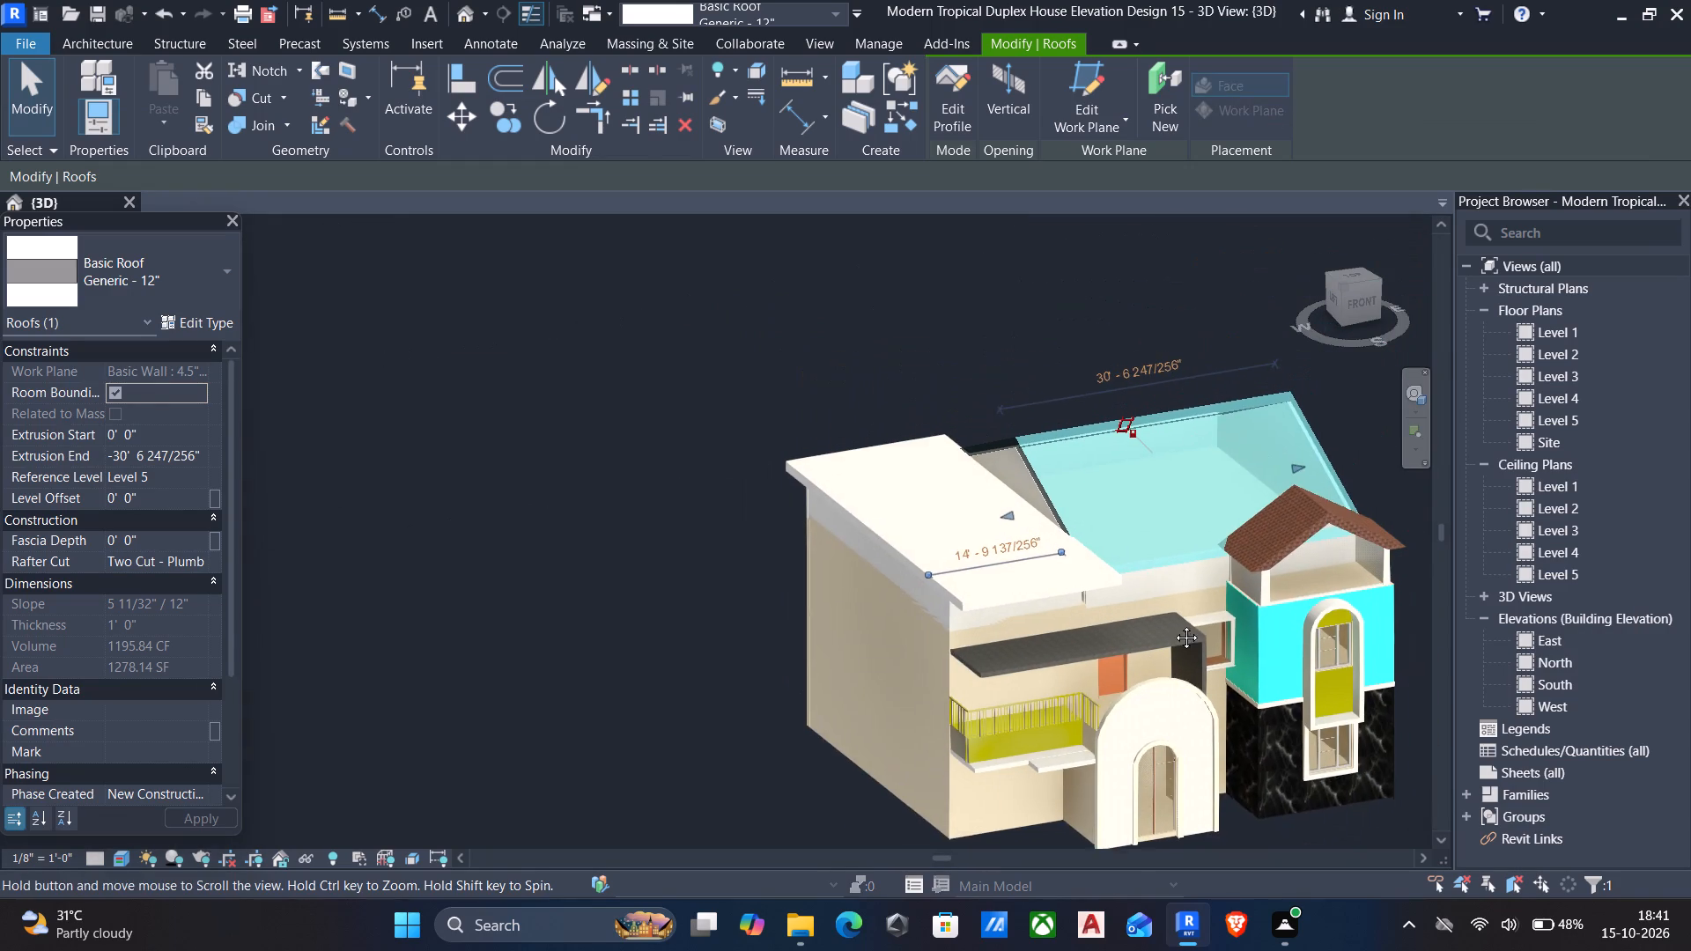
{"action": "middle_click_drag", "start_coordinate": [1173, 624], "coordinate": [1172, 624]}
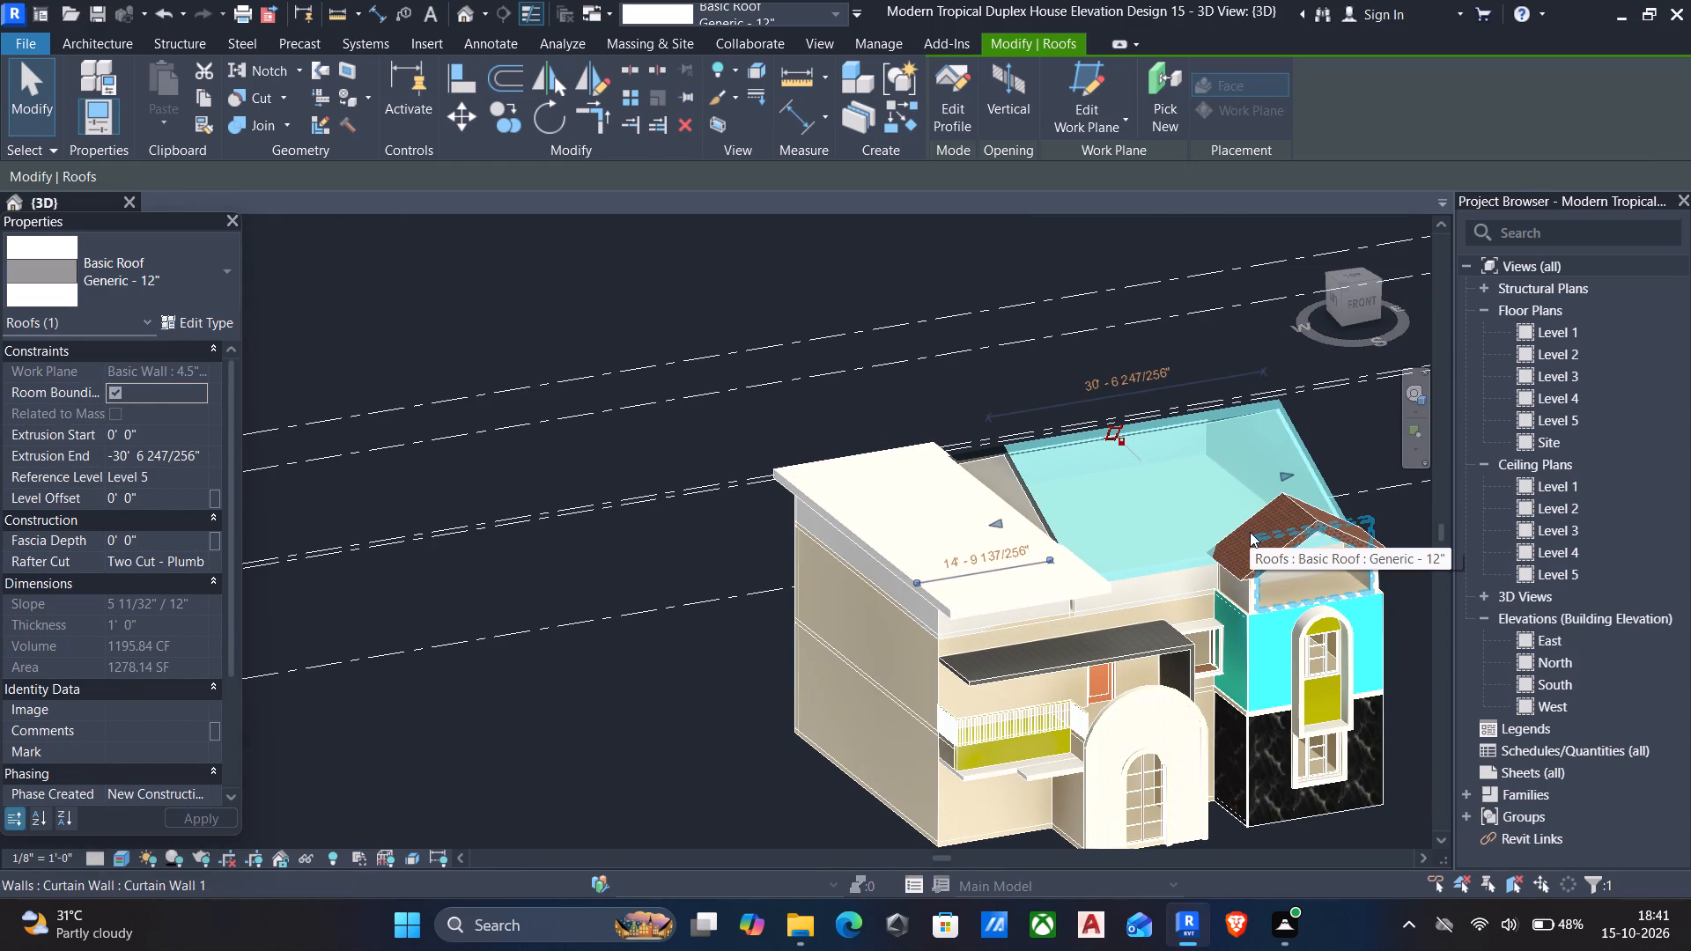
{"action": "key", "text": "Escape"}
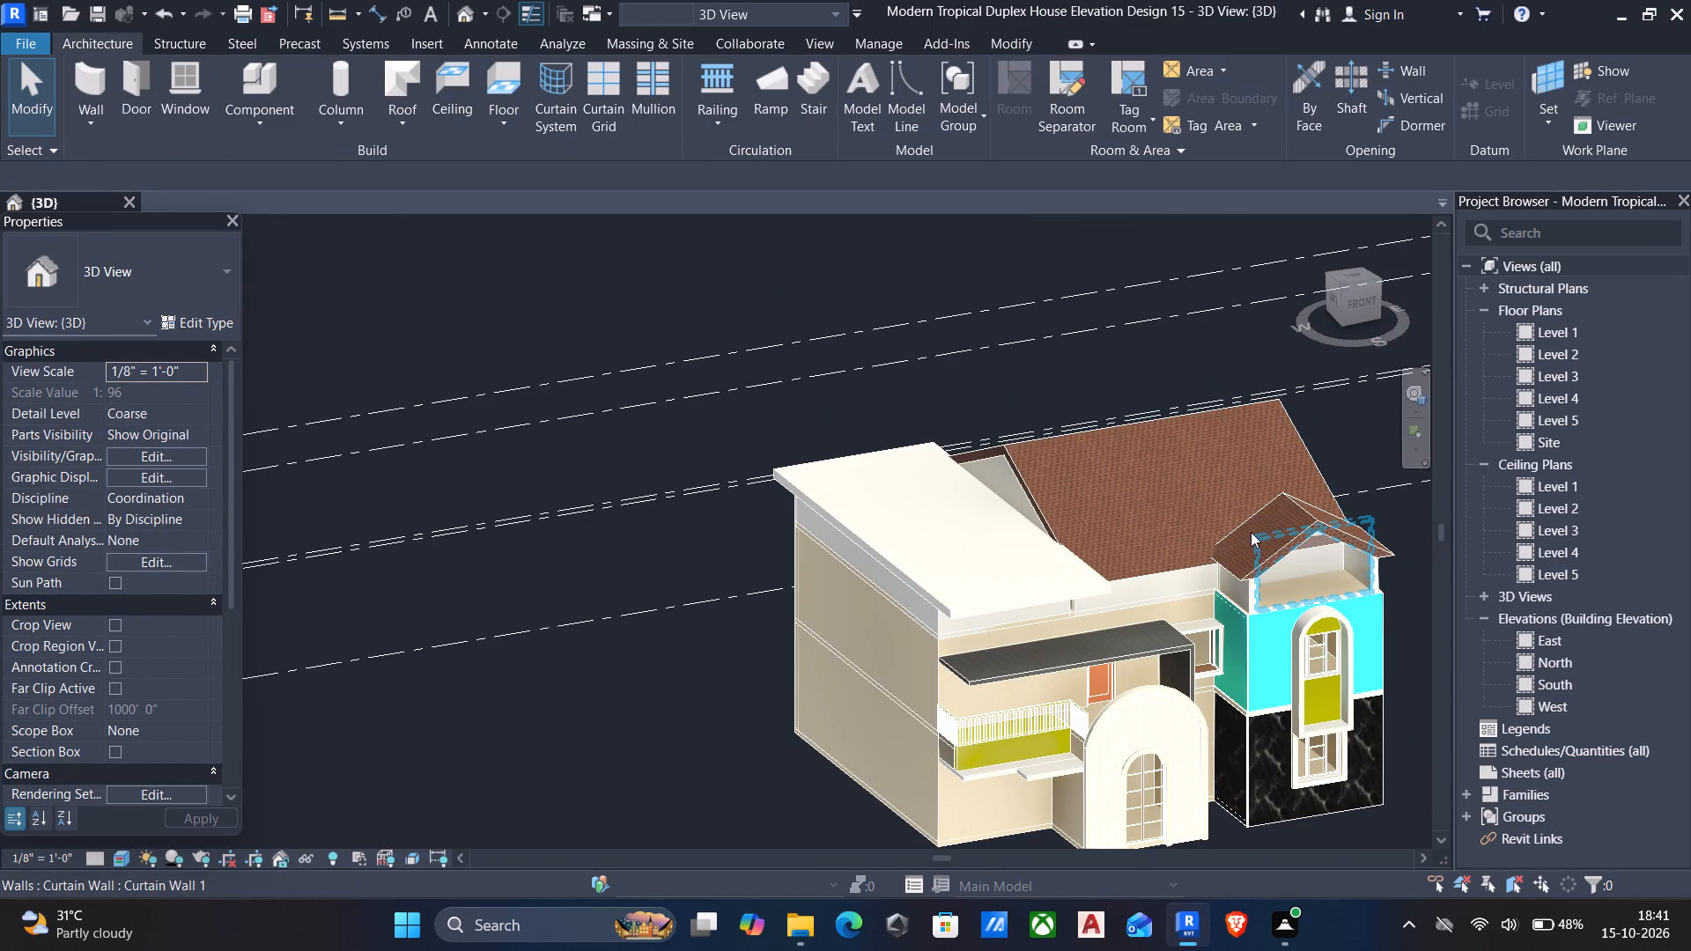
Examine the shingle finish on the pitched roofs together with the house's facade from the front and side.
{"action": "scroll", "coordinate": [1270, 611], "scroll_direction": "up", "scroll_amount": 4}
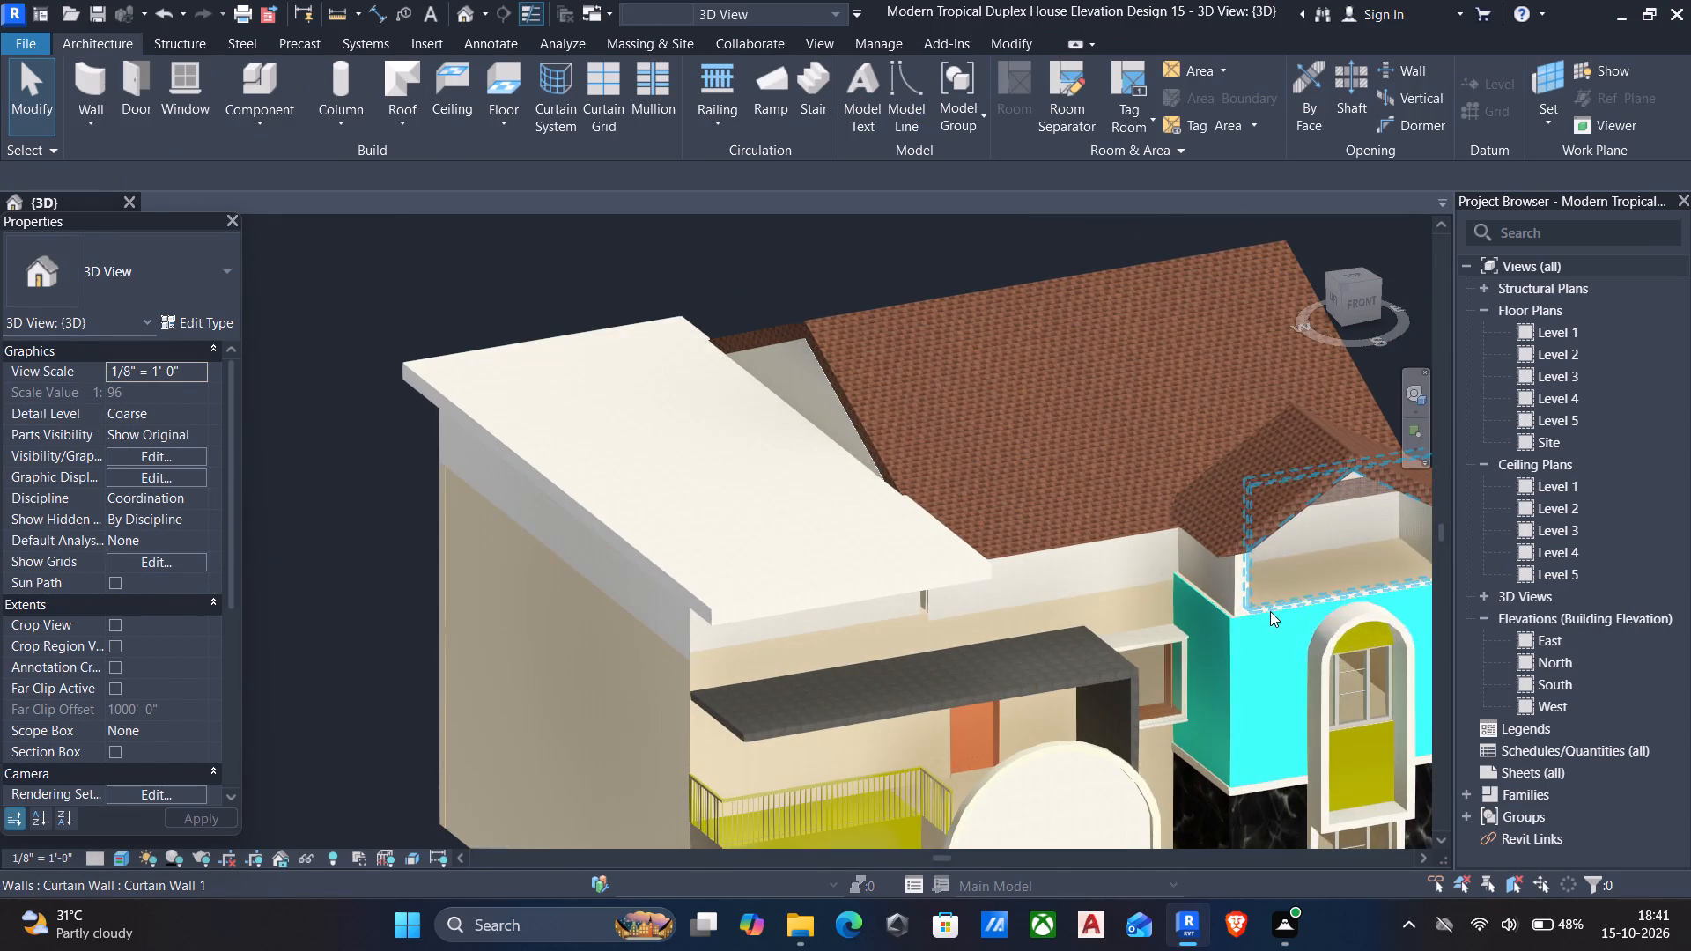
{"action": "middle_click_drag", "start_coordinate": [1267, 612], "coordinate": [1149, 551]}
{"action": "scroll", "coordinate": [1149, 551], "scroll_direction": "down", "scroll_amount": 4}
{"action": "middle_click", "coordinate": [1105, 534]}
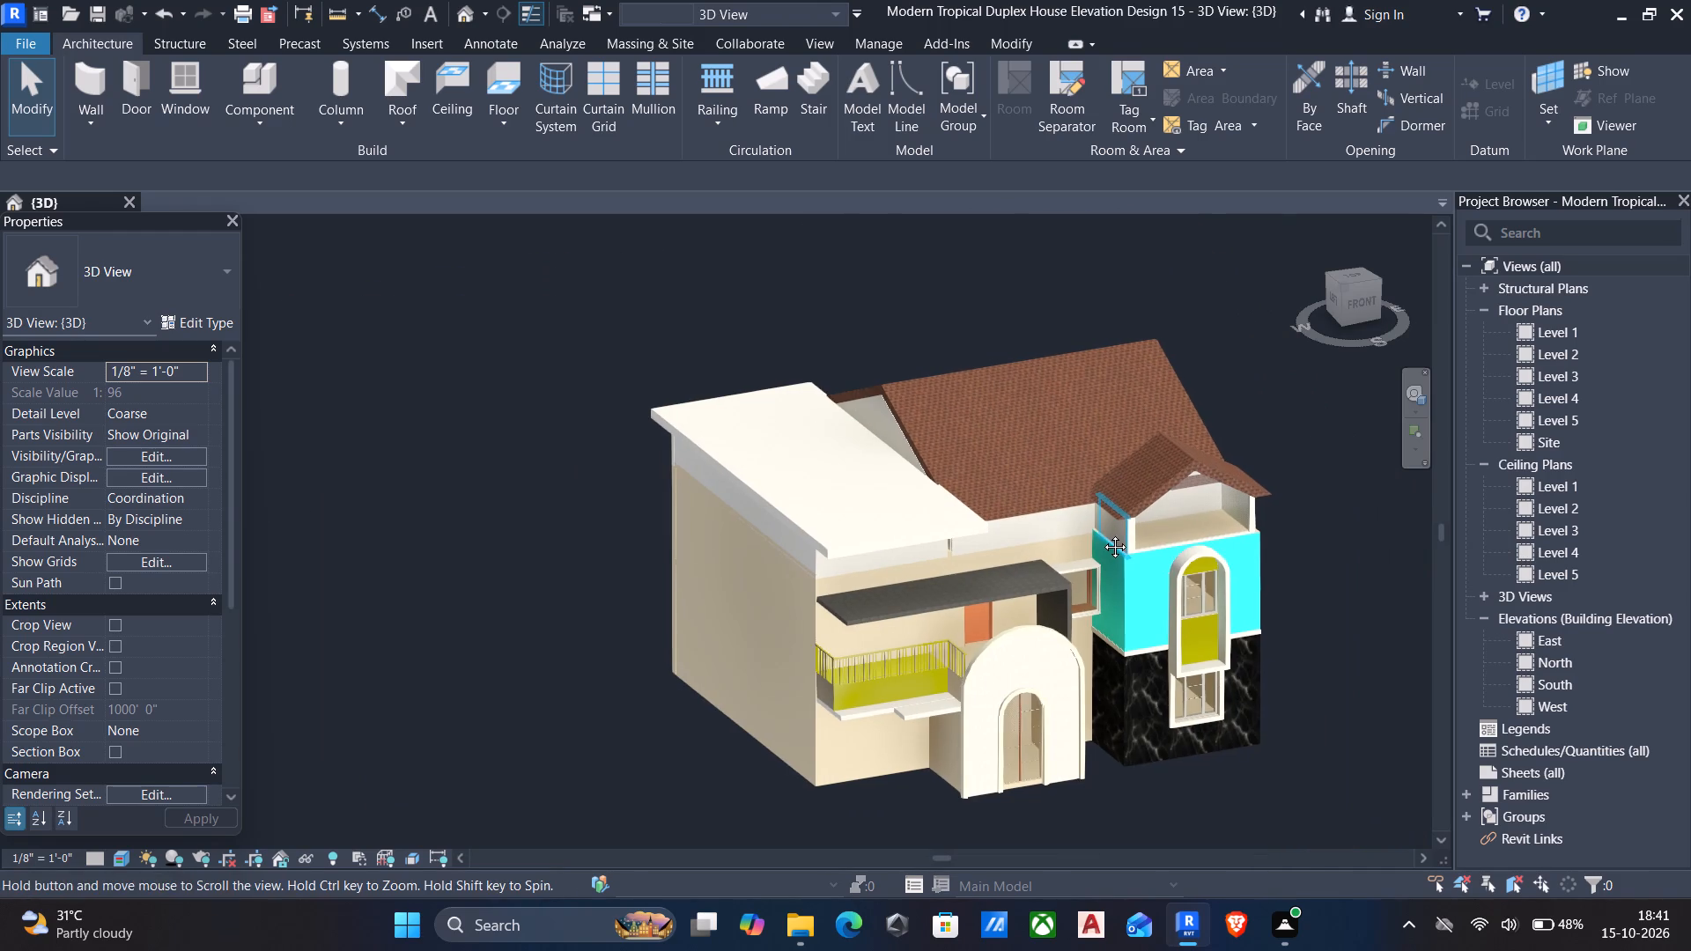
{"action": "middle_click_drag", "start_coordinate": [1107, 515], "coordinate": [1013, 427], "text": "shift"}
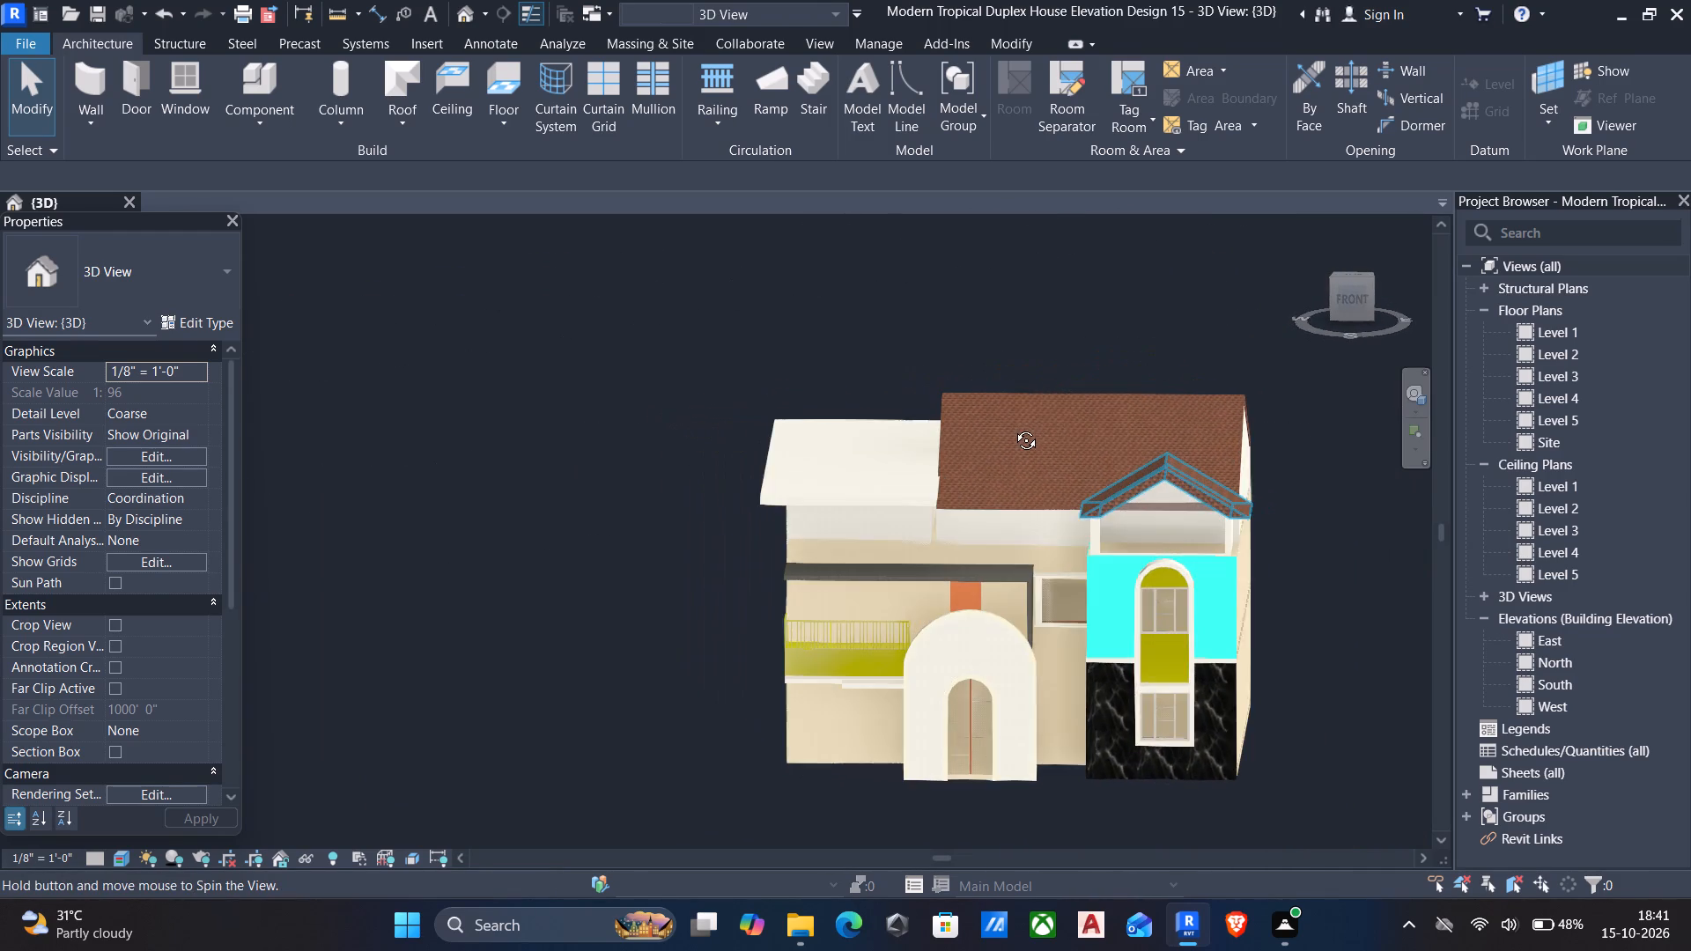
{"action": "middle_click_drag", "start_coordinate": [1013, 427], "coordinate": [1070, 415], "text": "shift"}
{"action": "middle_click_drag", "start_coordinate": [1060, 413], "coordinate": [1005, 460]}
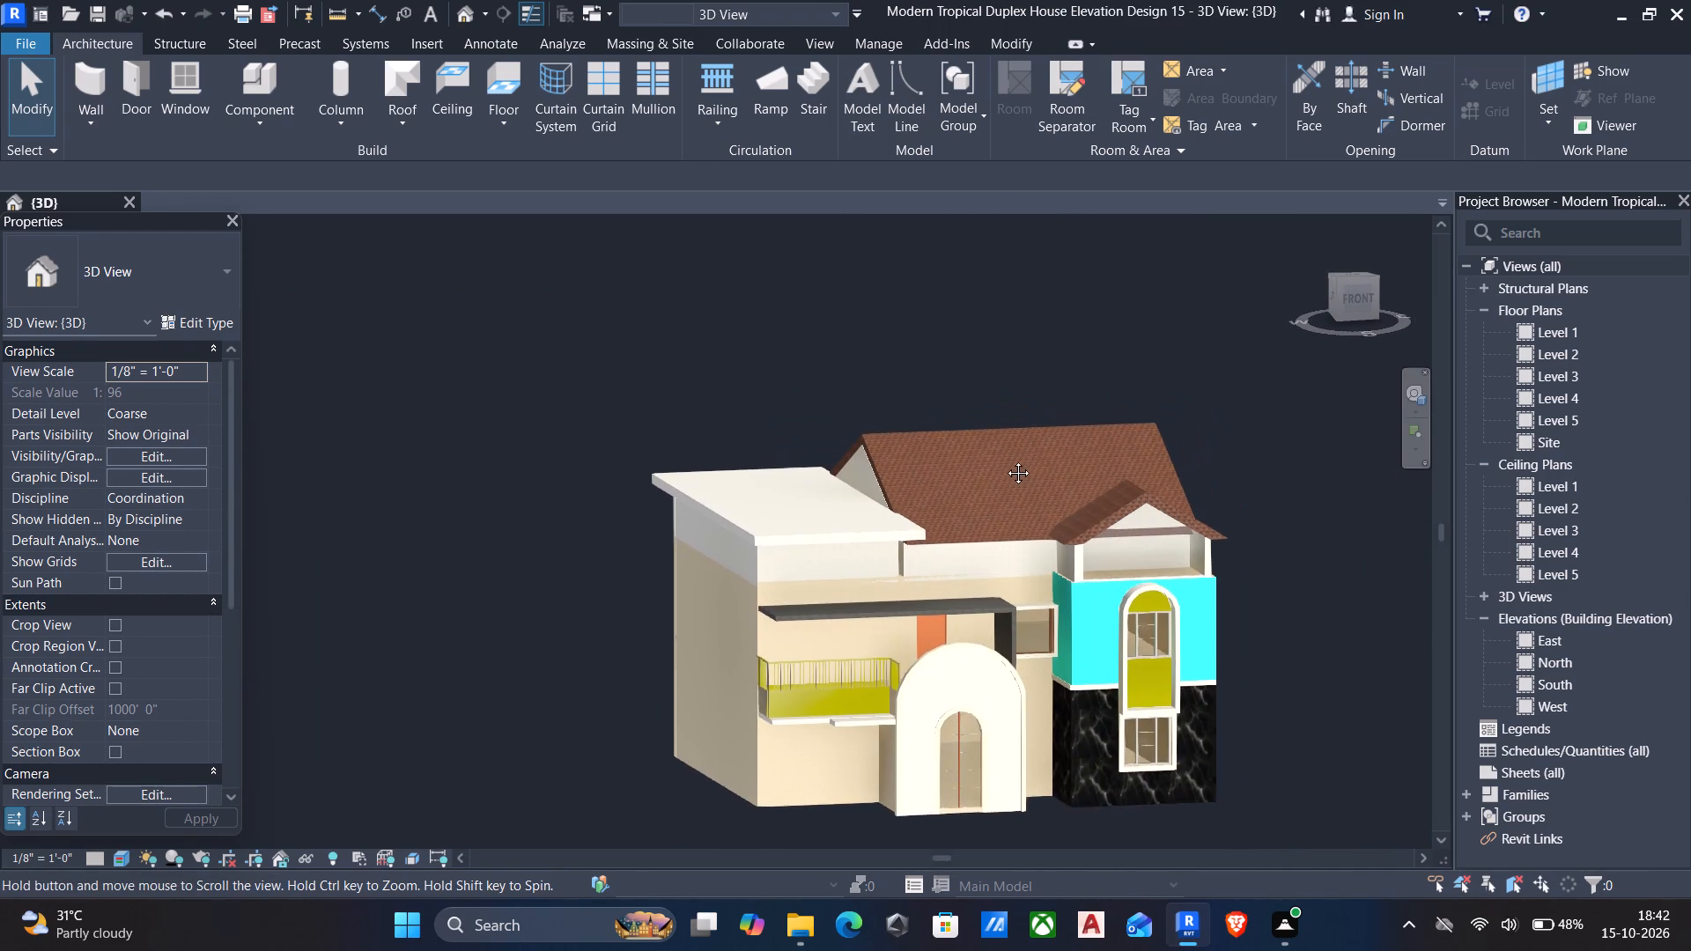
{"action": "middle_click_drag", "start_coordinate": [1005, 460], "coordinate": [1004, 460]}
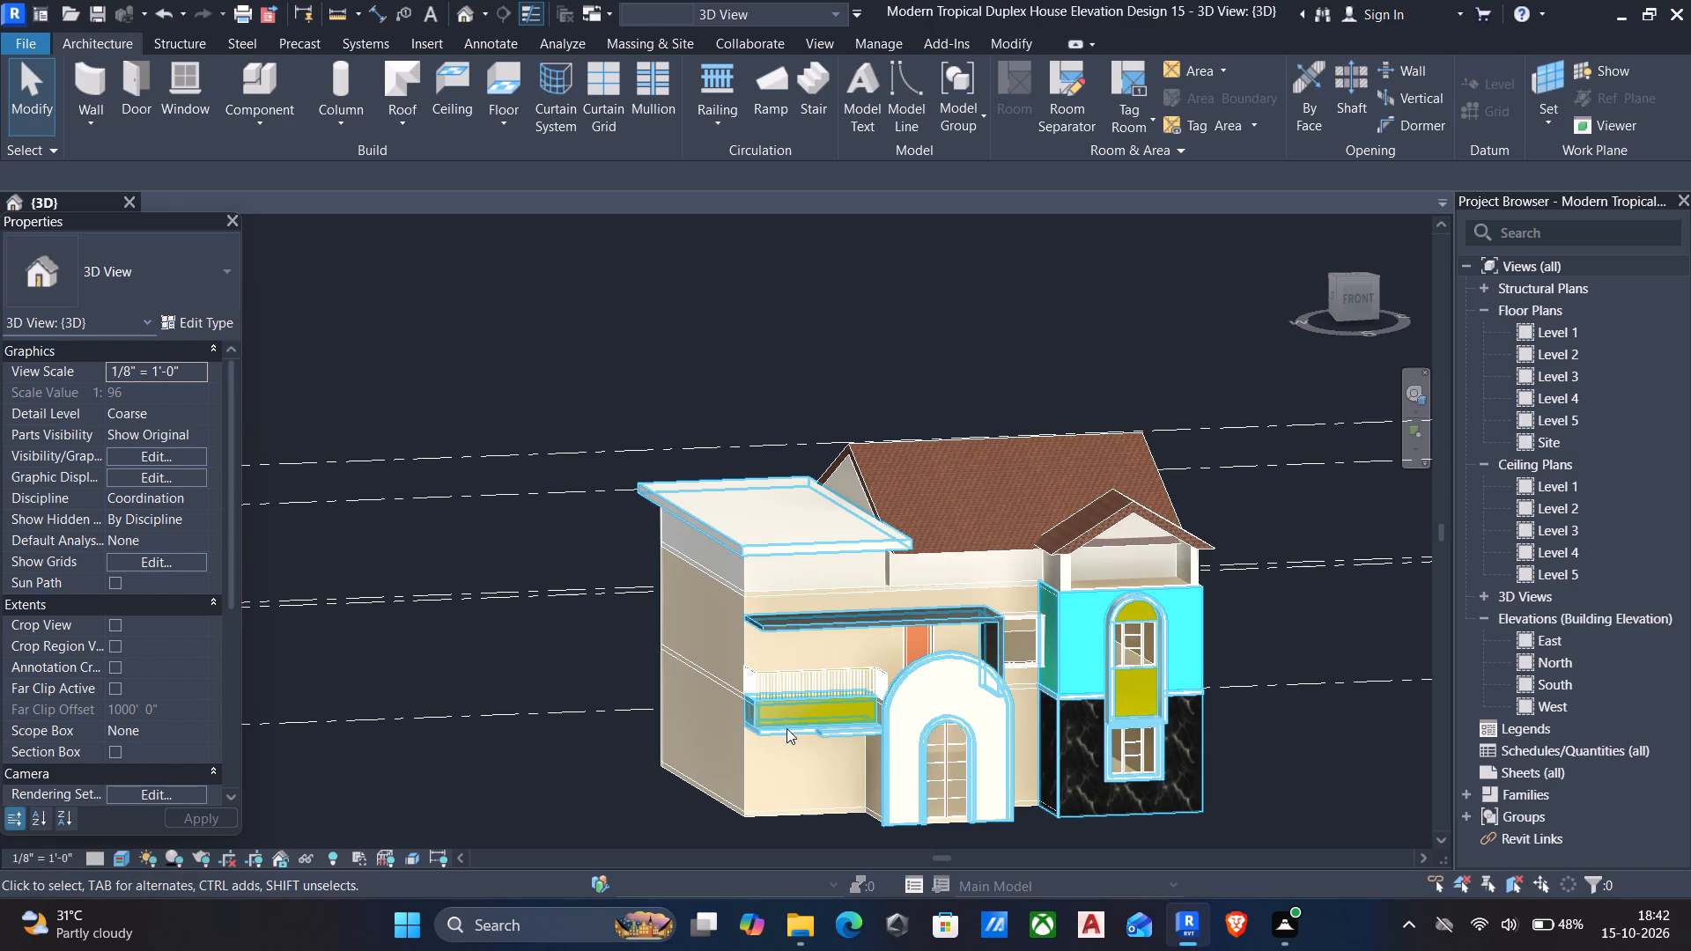
Open the facade's in-place generic model for editing and bring up the material choices for the yellow balcony parapet extrusion.
{"action": "scroll", "coordinate": [787, 727], "scroll_direction": "up", "scroll_amount": 3}
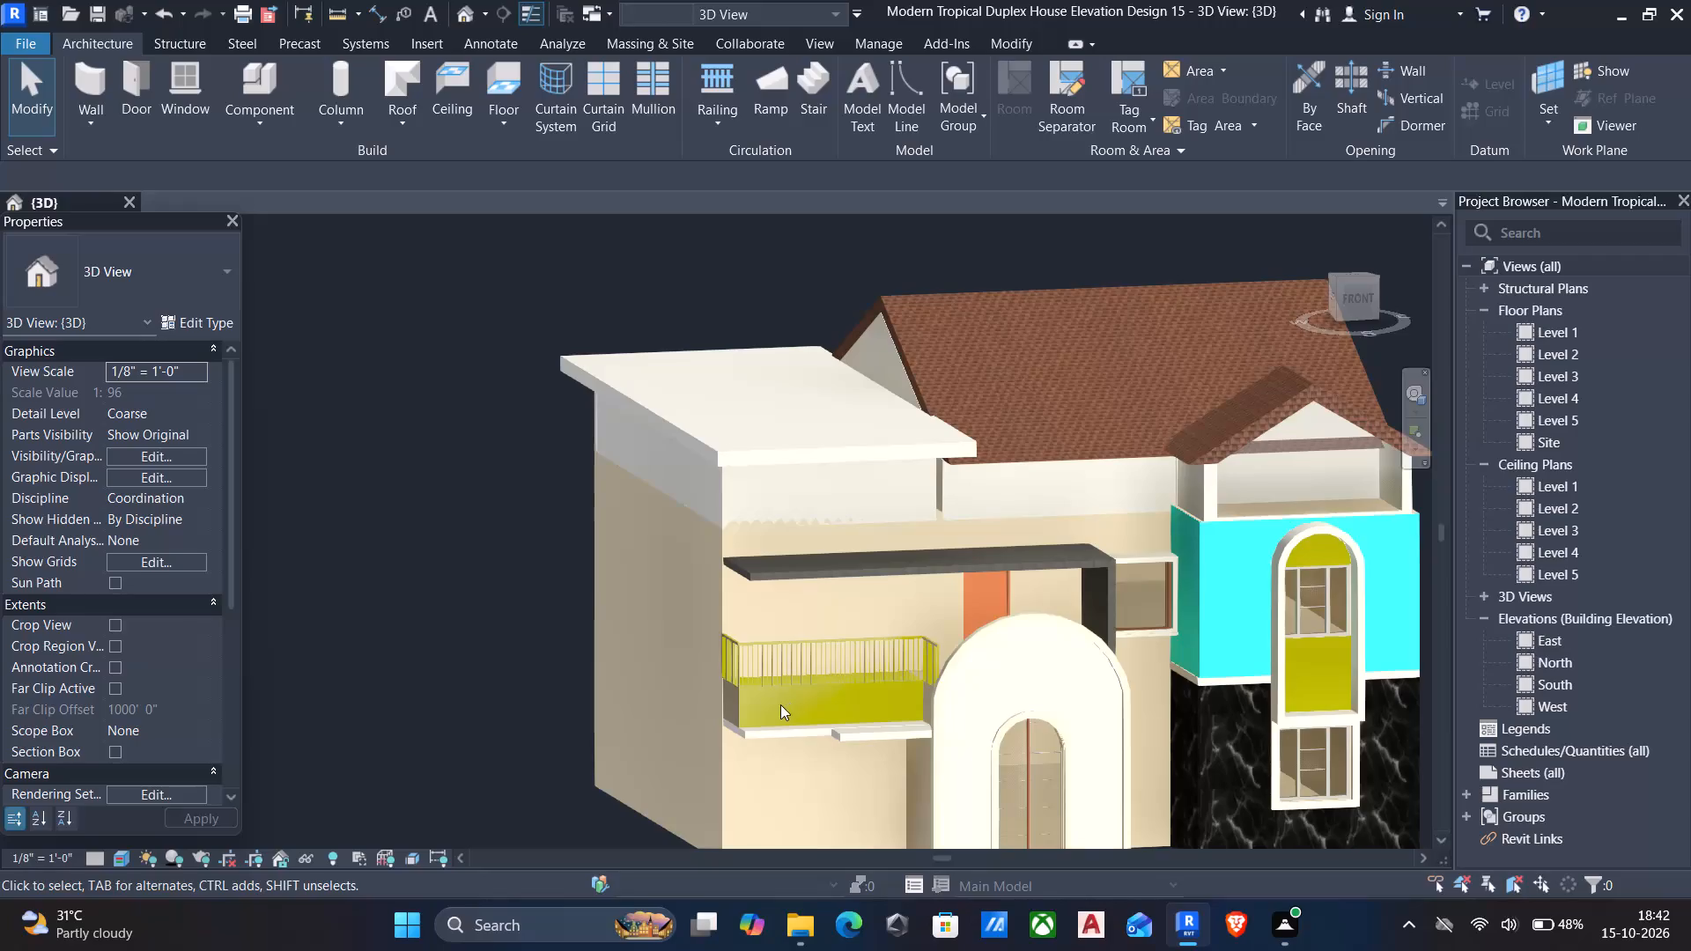
{"action": "left_click", "coordinate": [739, 710]}
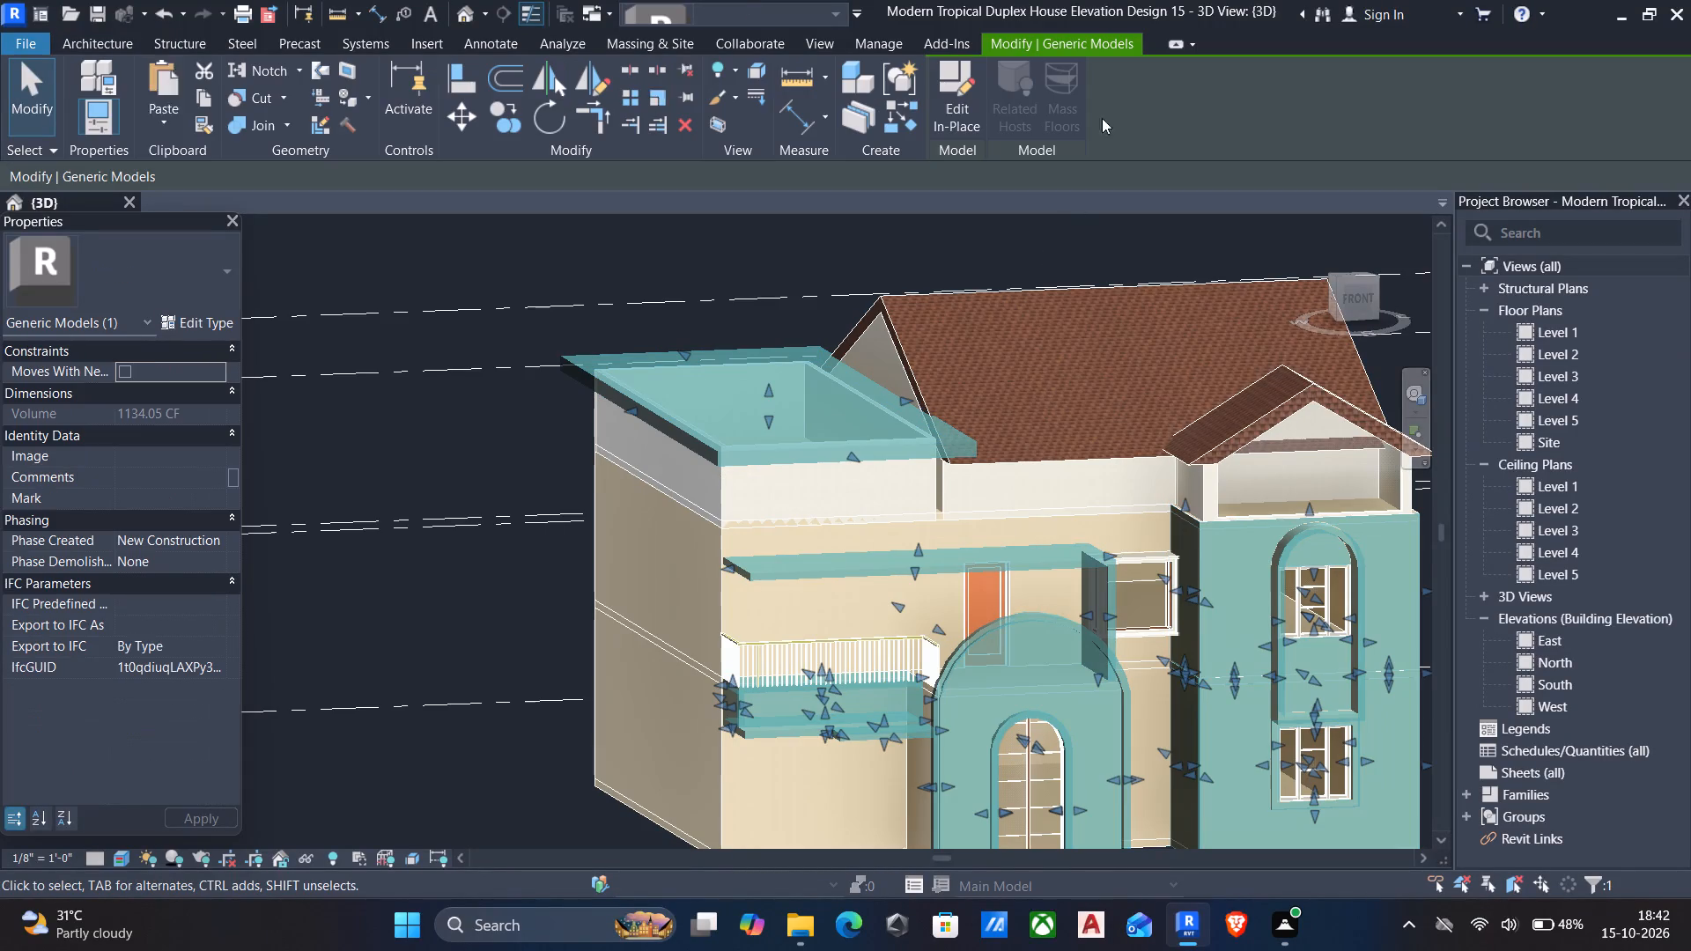
{"action": "left_click", "coordinate": [947, 110]}
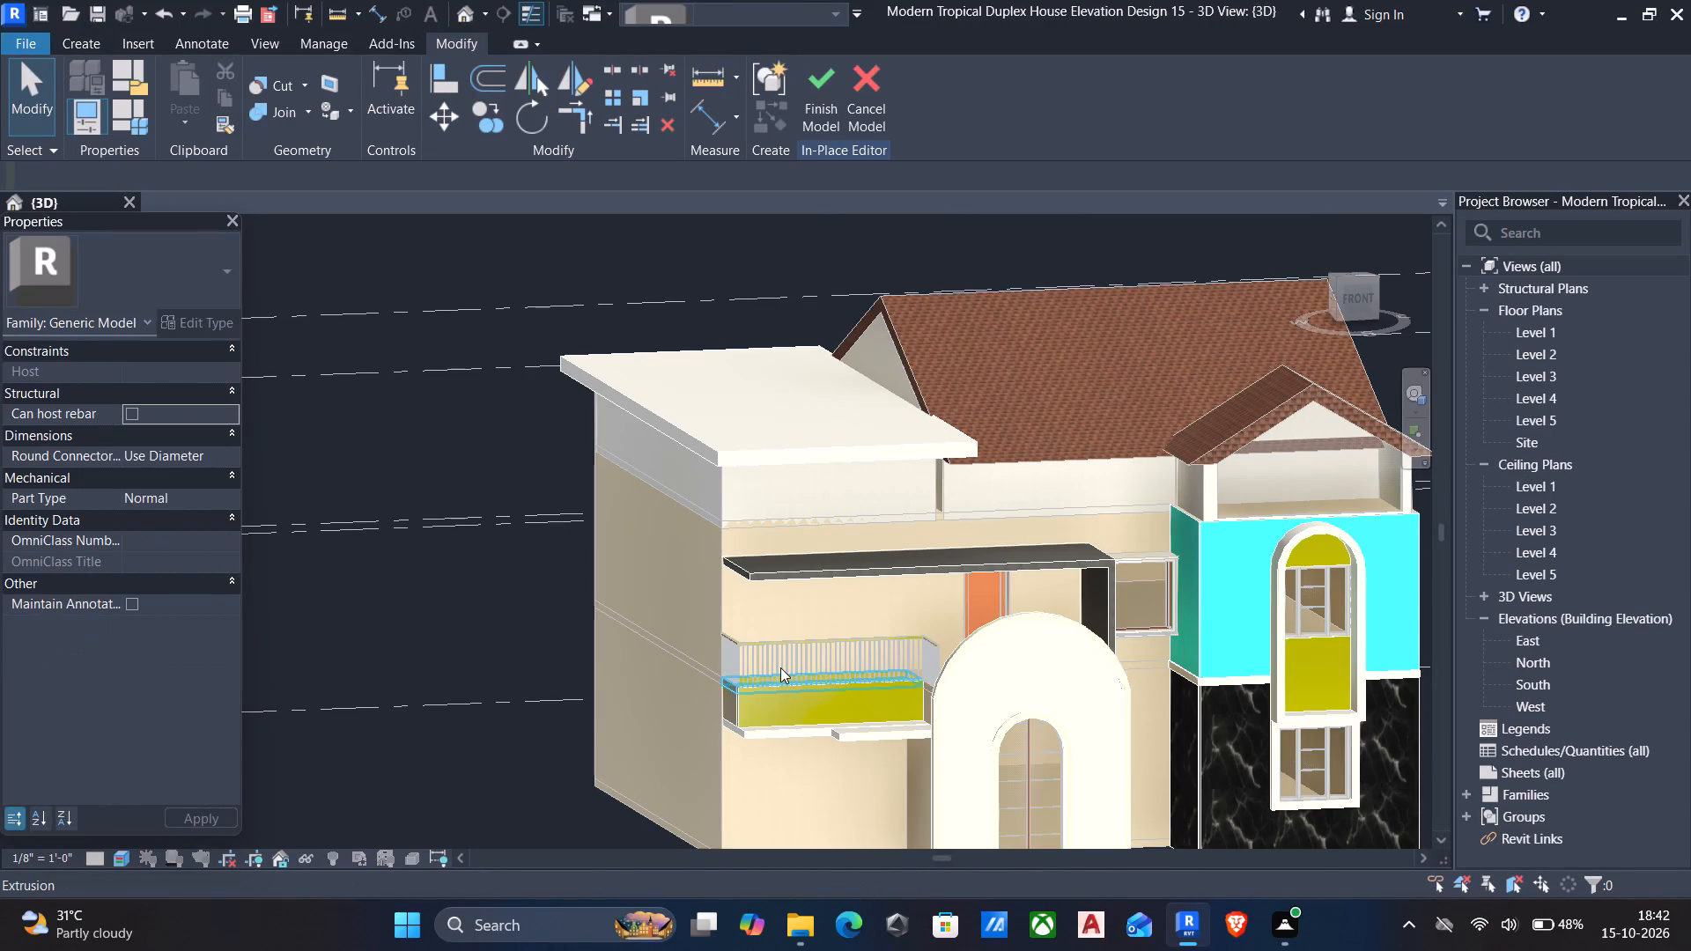
{"action": "left_click", "coordinate": [739, 714]}
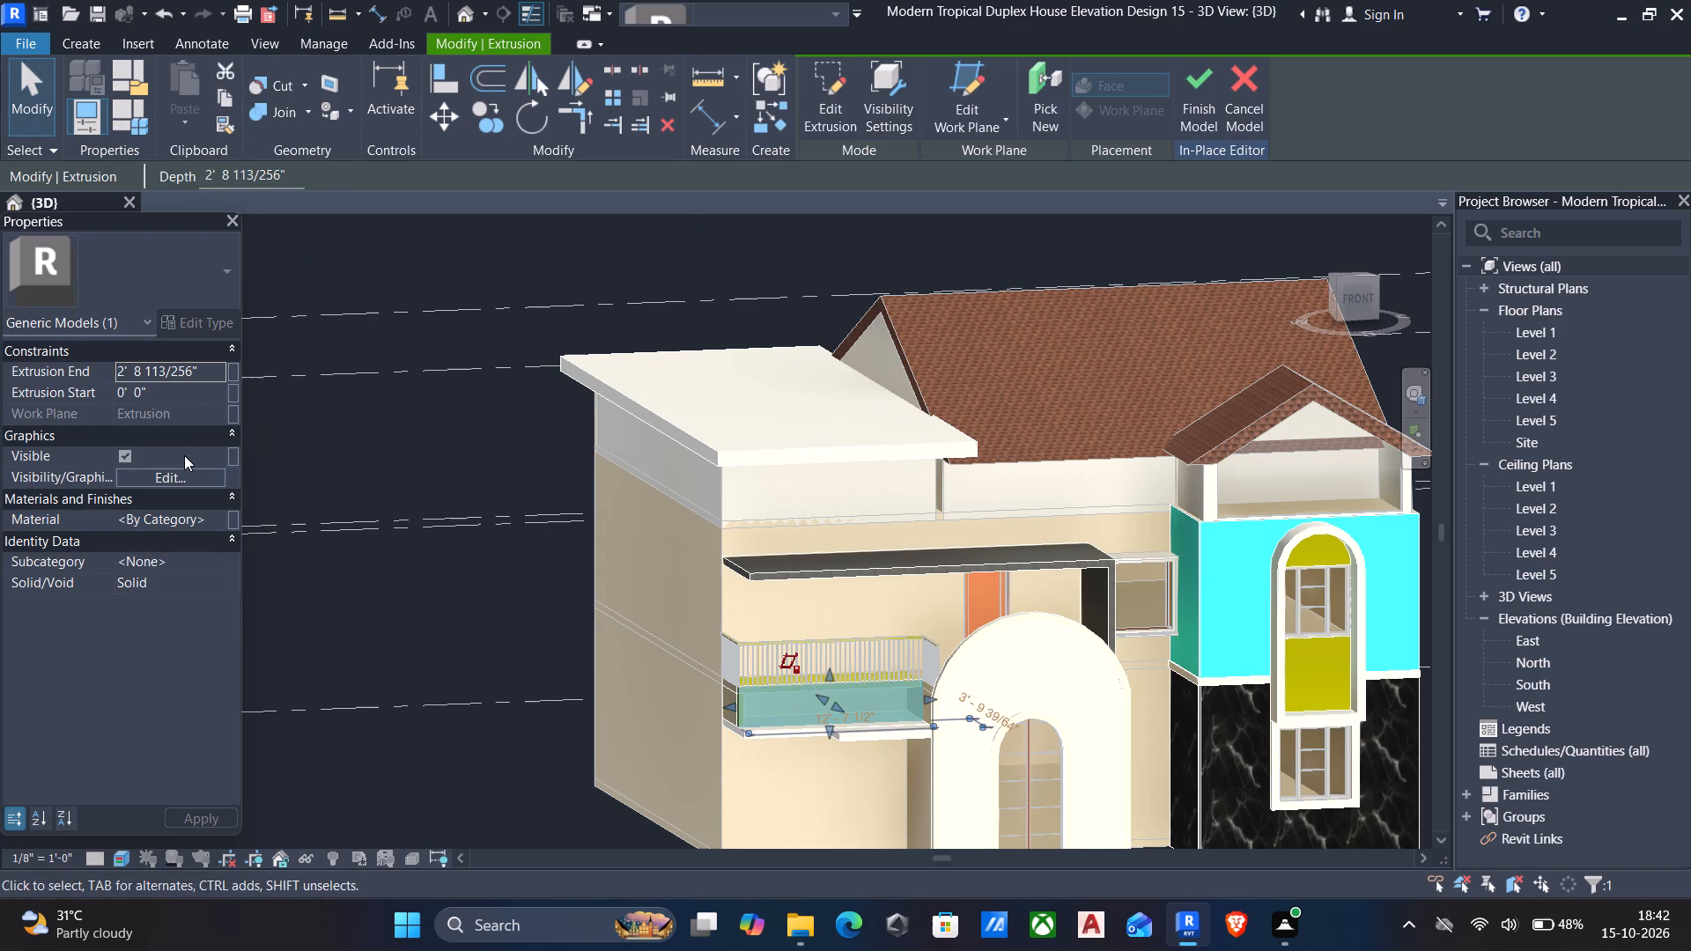
{"action": "left_click", "coordinate": [218, 512]}
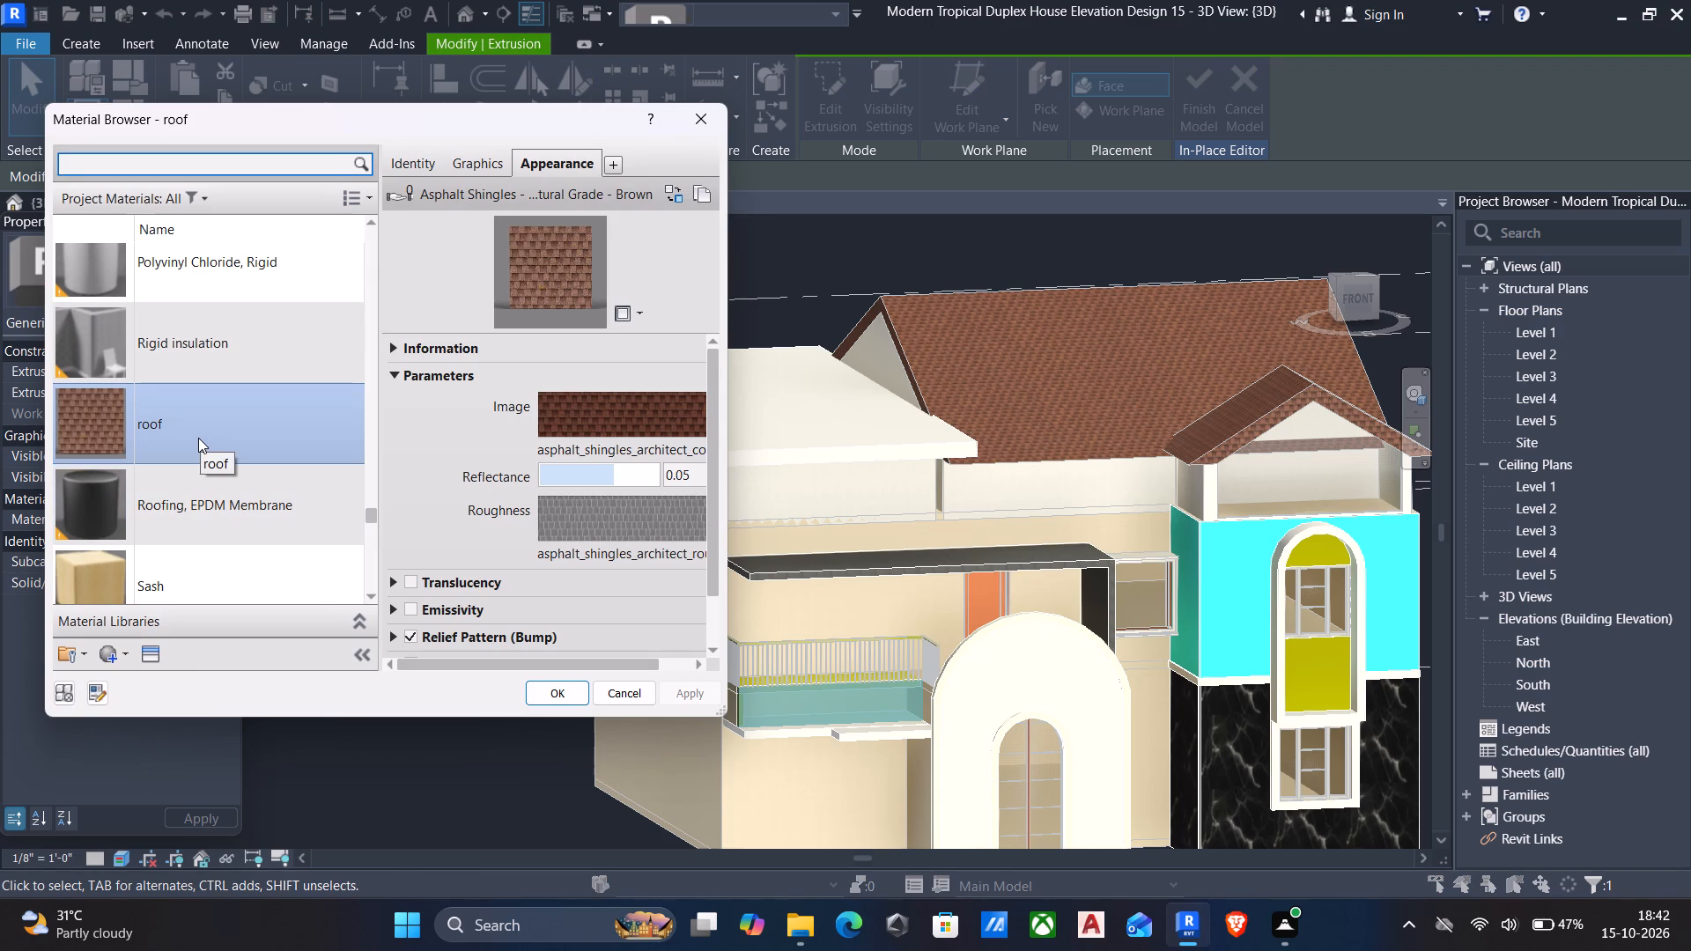
Look through the project materials for a finish suited to the balcony parapet extrusion.
{"action": "scroll", "coordinate": [198, 445], "scroll_direction": "down", "scroll_amount": 15}
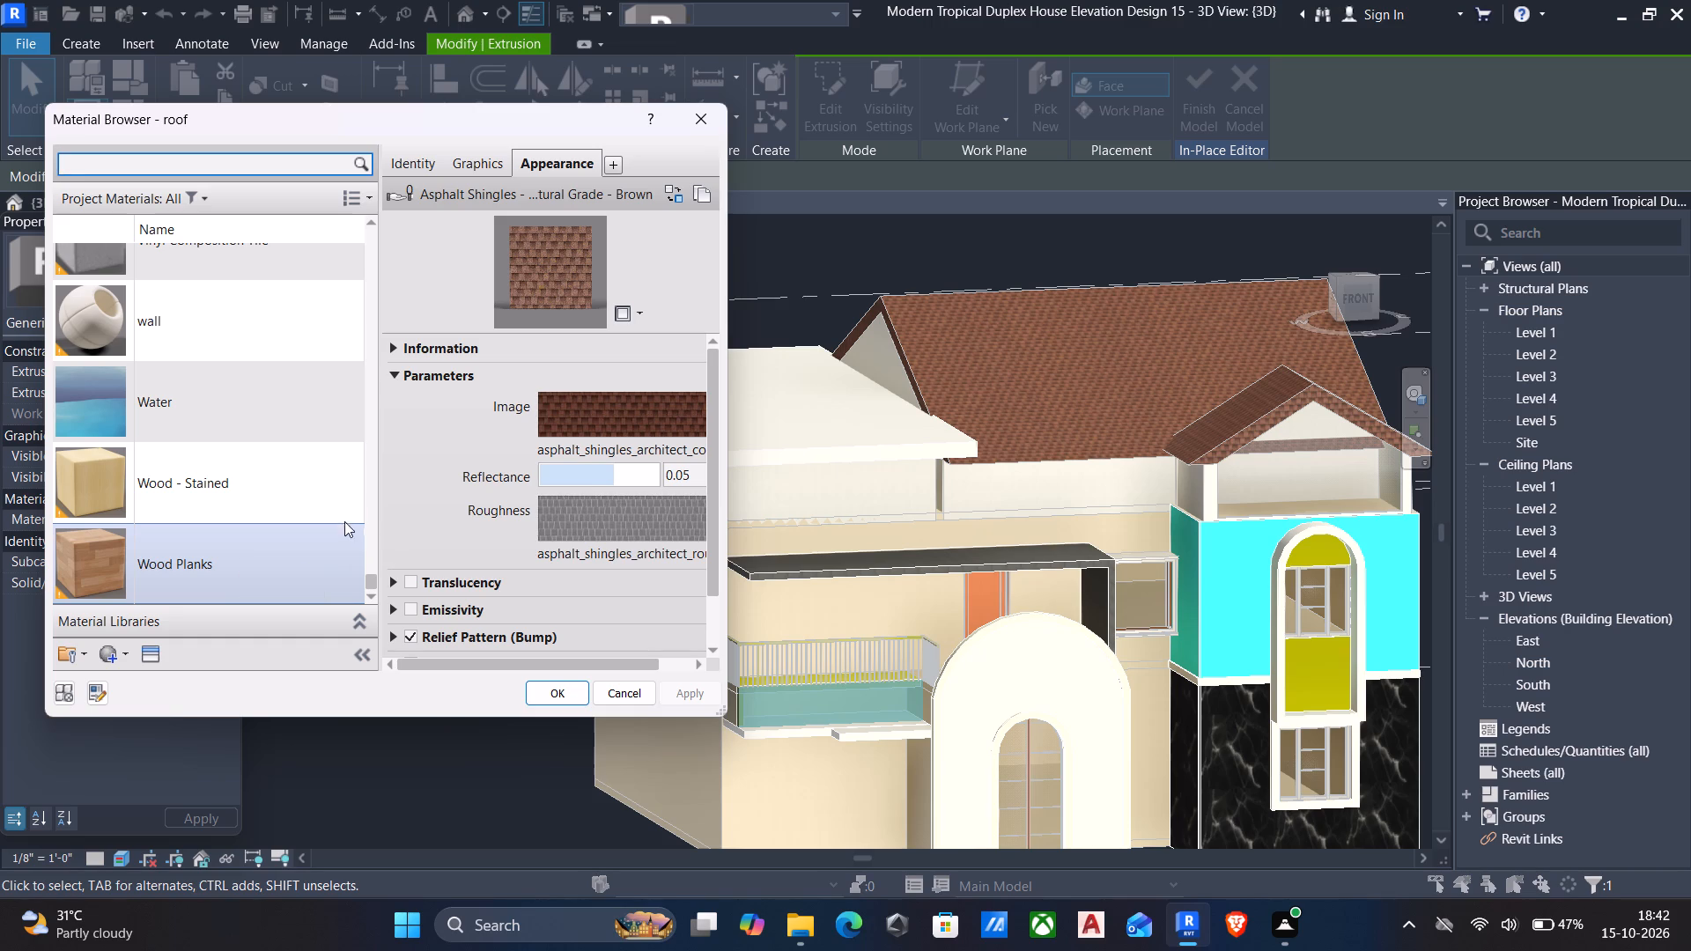
{"action": "scroll", "coordinate": [317, 505], "scroll_direction": "up", "scroll_amount": 12}
{"action": "scroll", "coordinate": [317, 512], "scroll_direction": "up", "scroll_amount": 20}
{"action": "scroll", "coordinate": [317, 512], "scroll_direction": "up", "scroll_amount": 4}
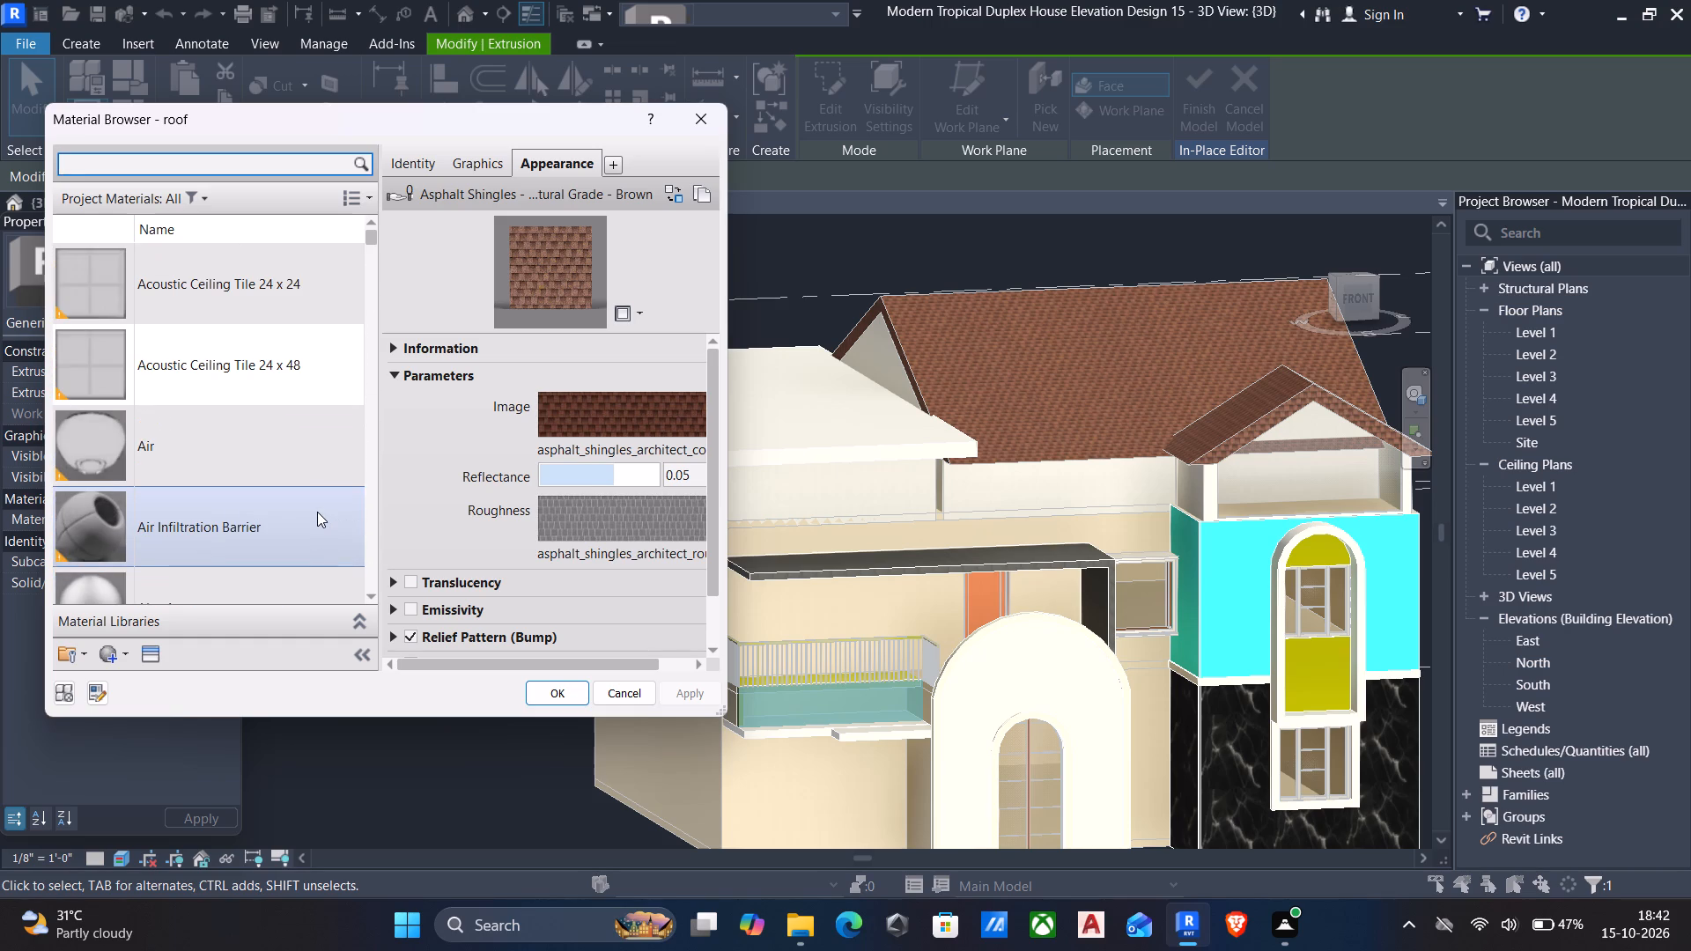
{"action": "scroll", "coordinate": [317, 512], "scroll_direction": "up", "scroll_amount": 20}
{"action": "scroll", "coordinate": [317, 512], "scroll_direction": "up", "scroll_amount": 1}
{"action": "scroll", "coordinate": [315, 516], "scroll_direction": "down", "scroll_amount": 9}
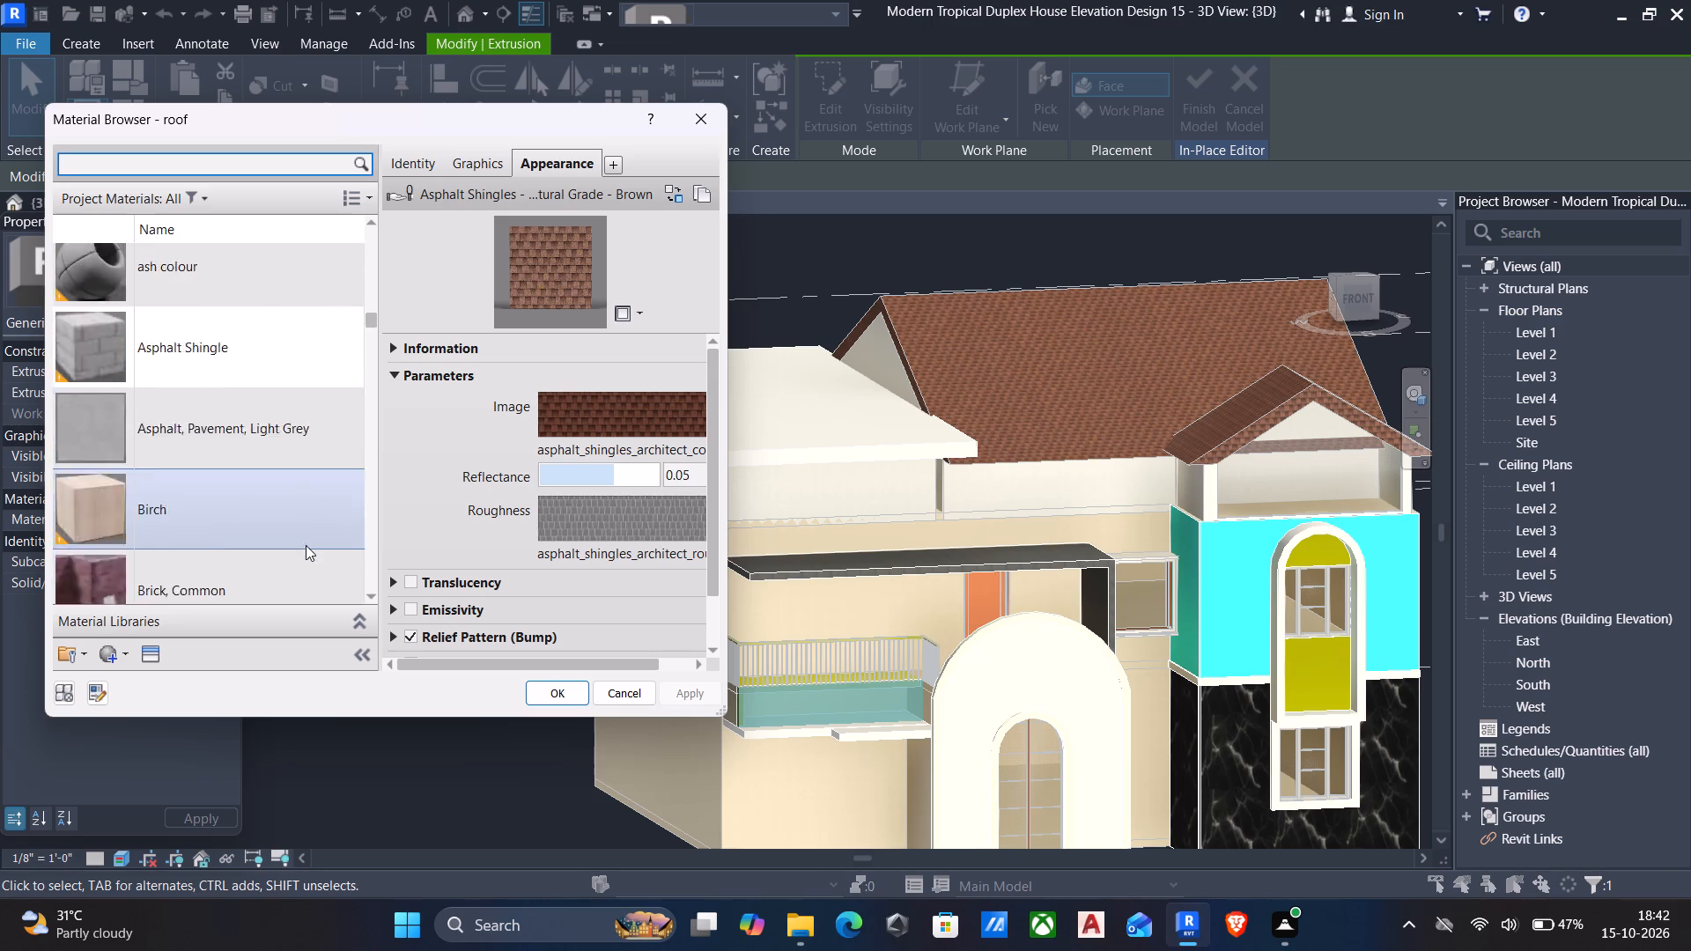
{"action": "scroll", "coordinate": [306, 545], "scroll_direction": "down", "scroll_amount": 2}
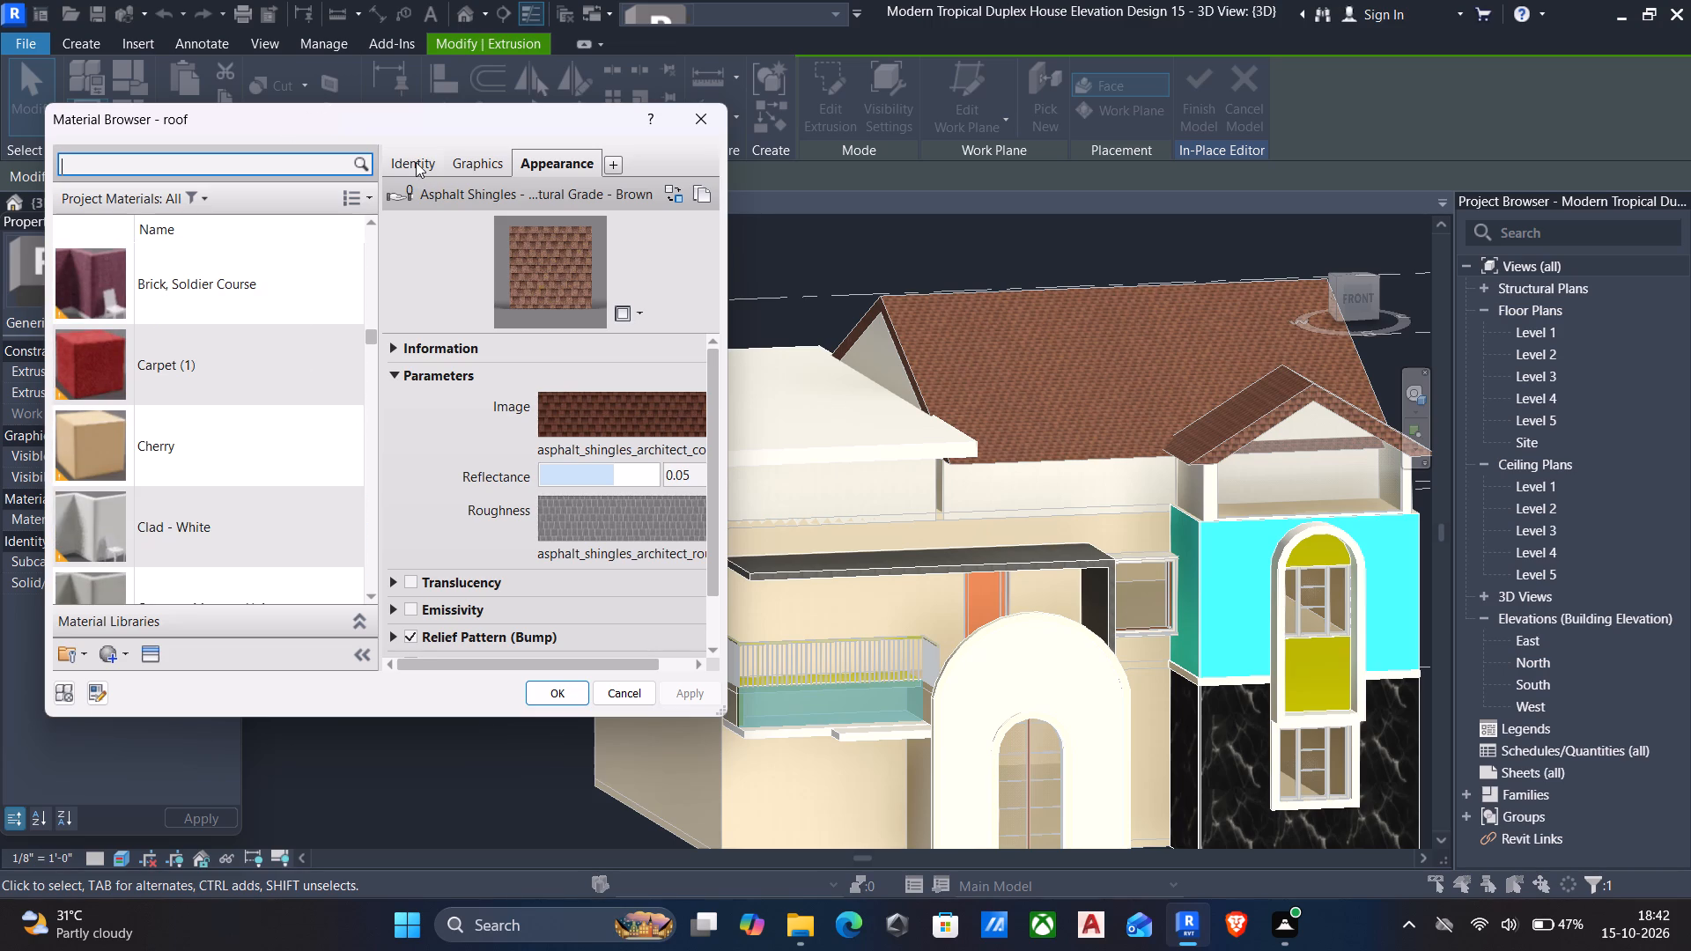
Create a new material named woodddd for the balcony parapet extrusion.
{"action": "left_click", "coordinate": [416, 162]}
{"action": "left_click", "coordinate": [118, 663]}
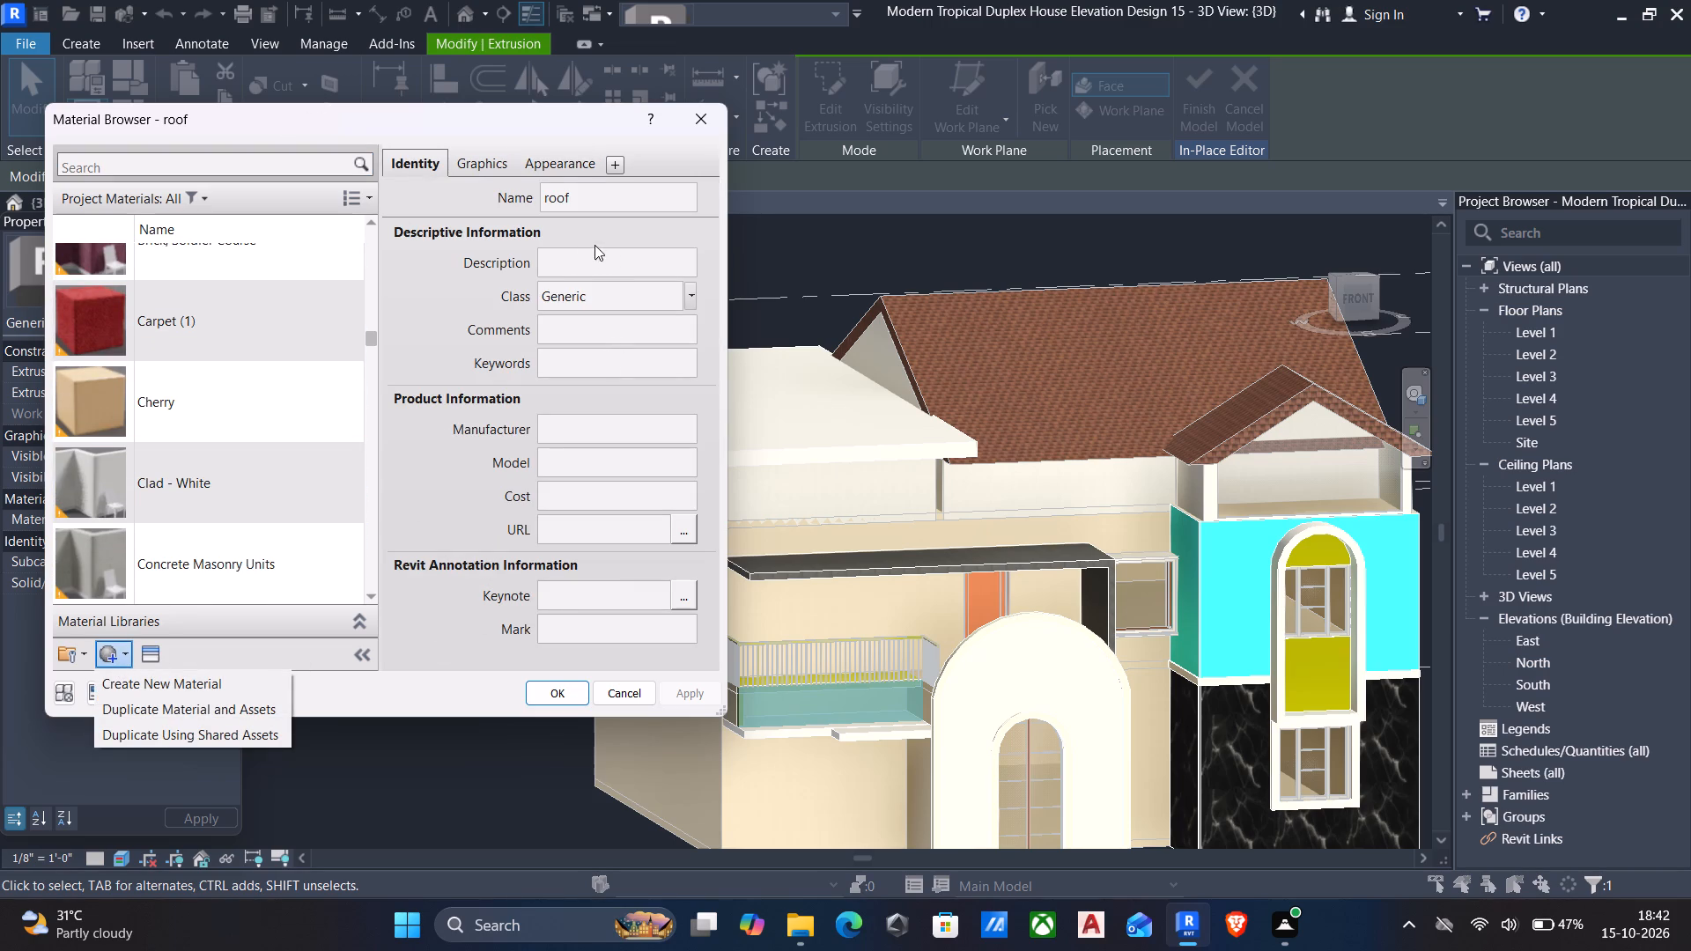
{"action": "left_click", "coordinate": [159, 688]}
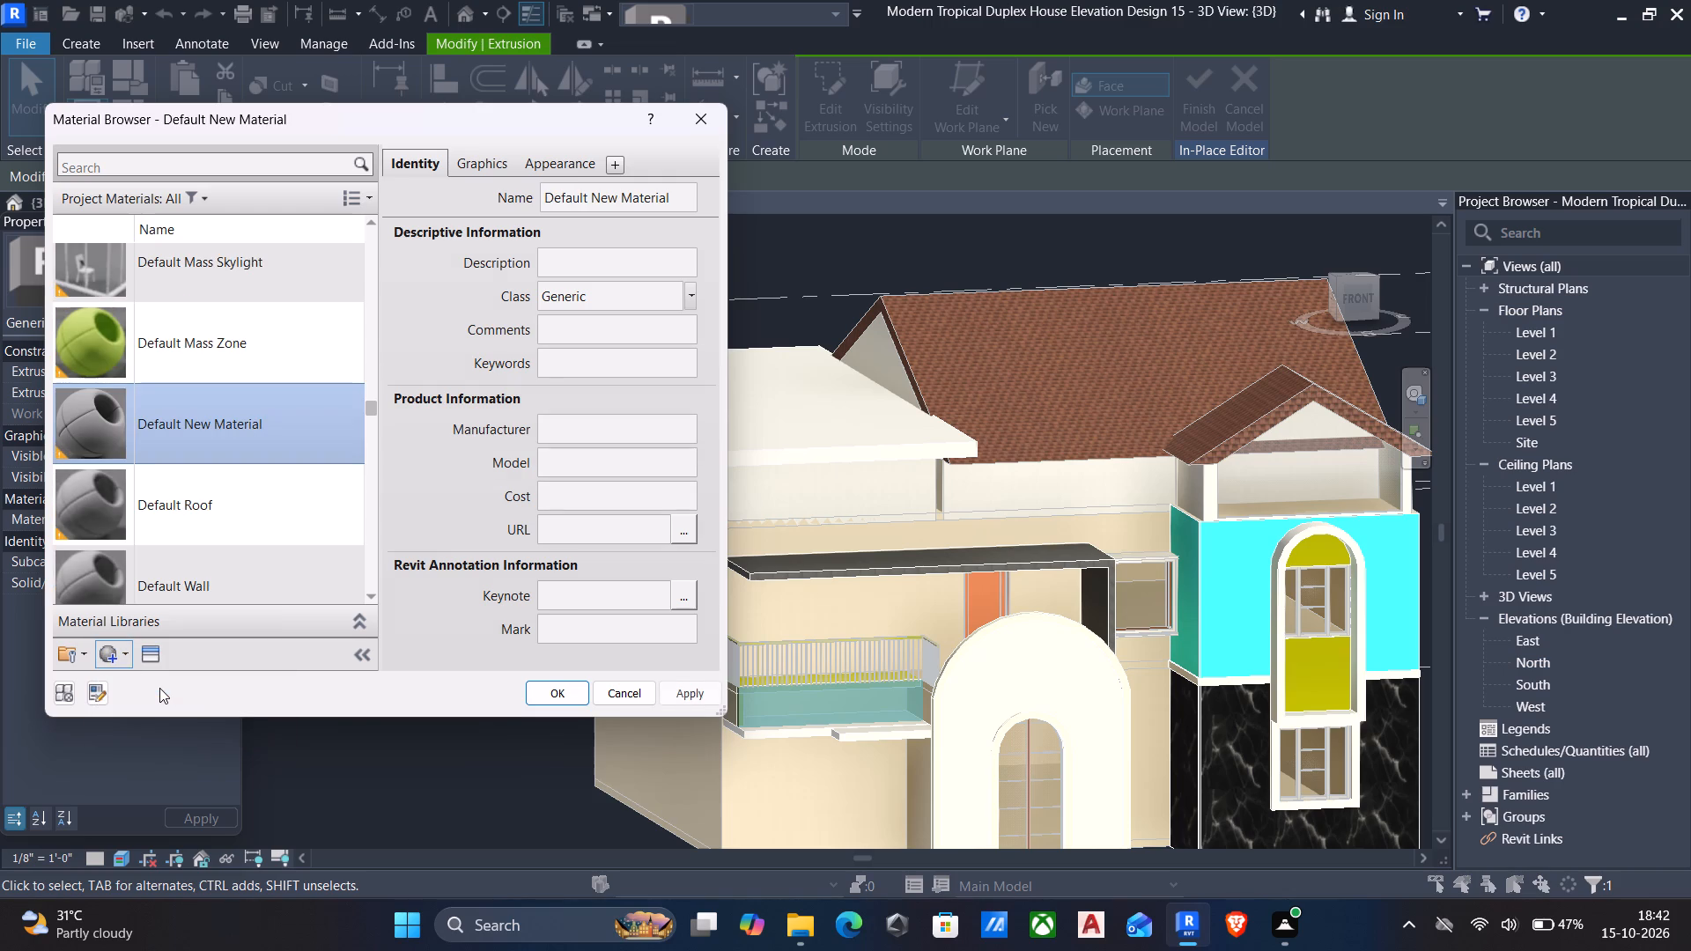
{"action": "left_click", "coordinate": [684, 197]}
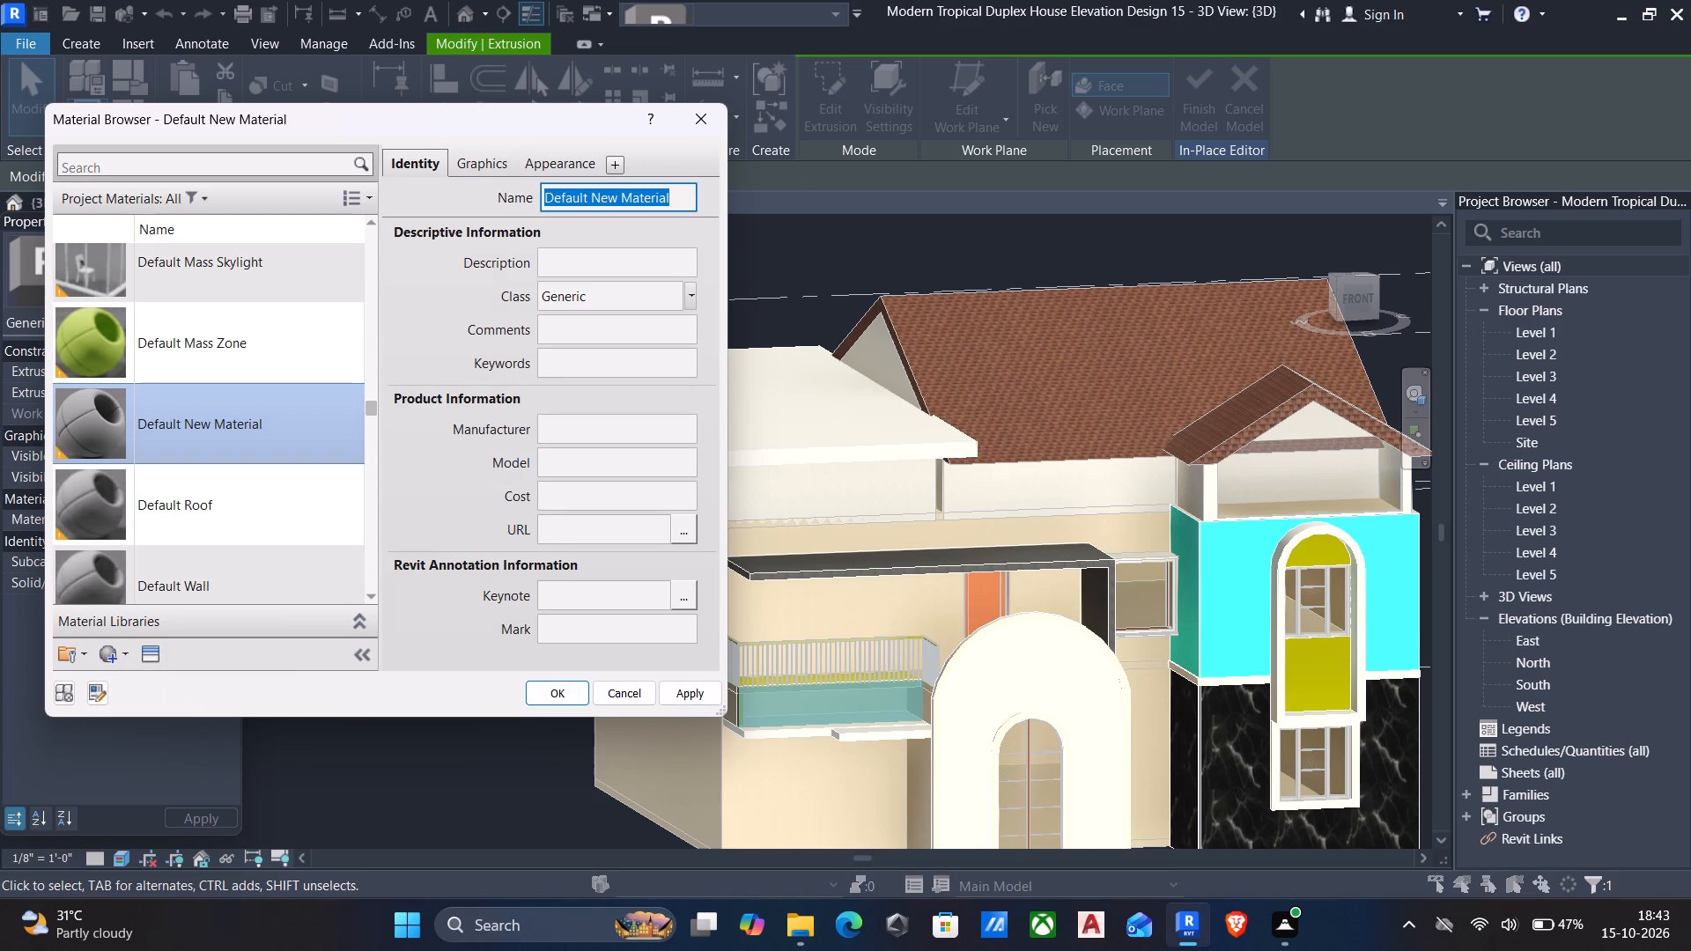
{"action": "type", "text": "wo"}
{"action": "key", "text": "o"}
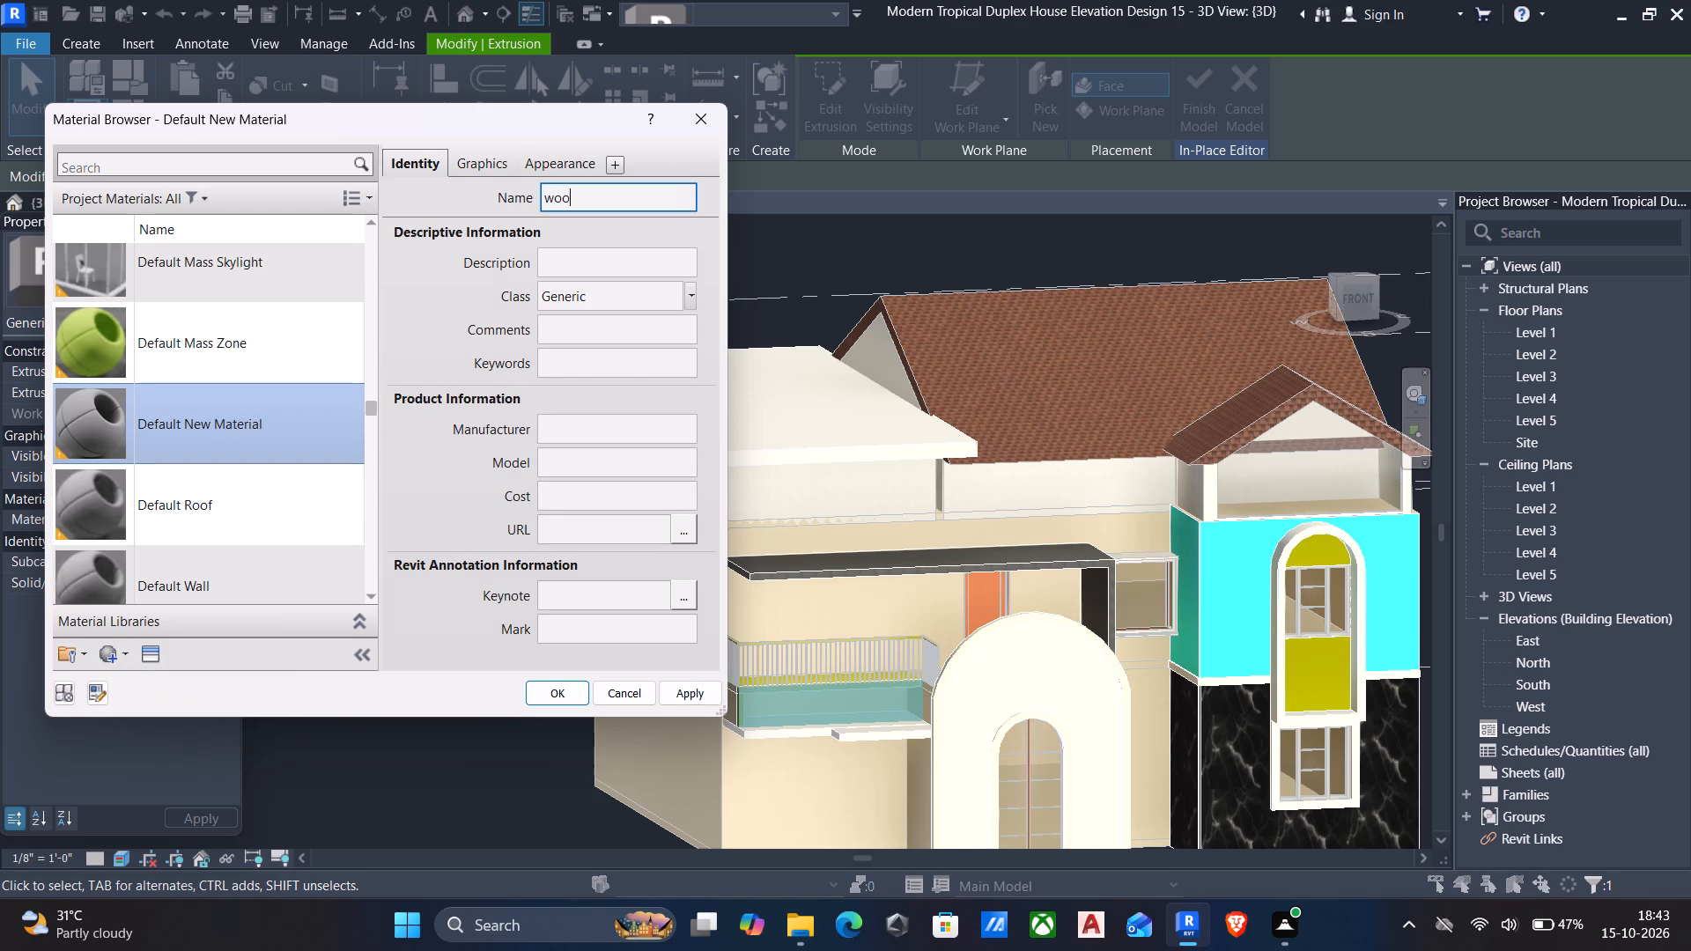
{"action": "type", "text": "dddd"}
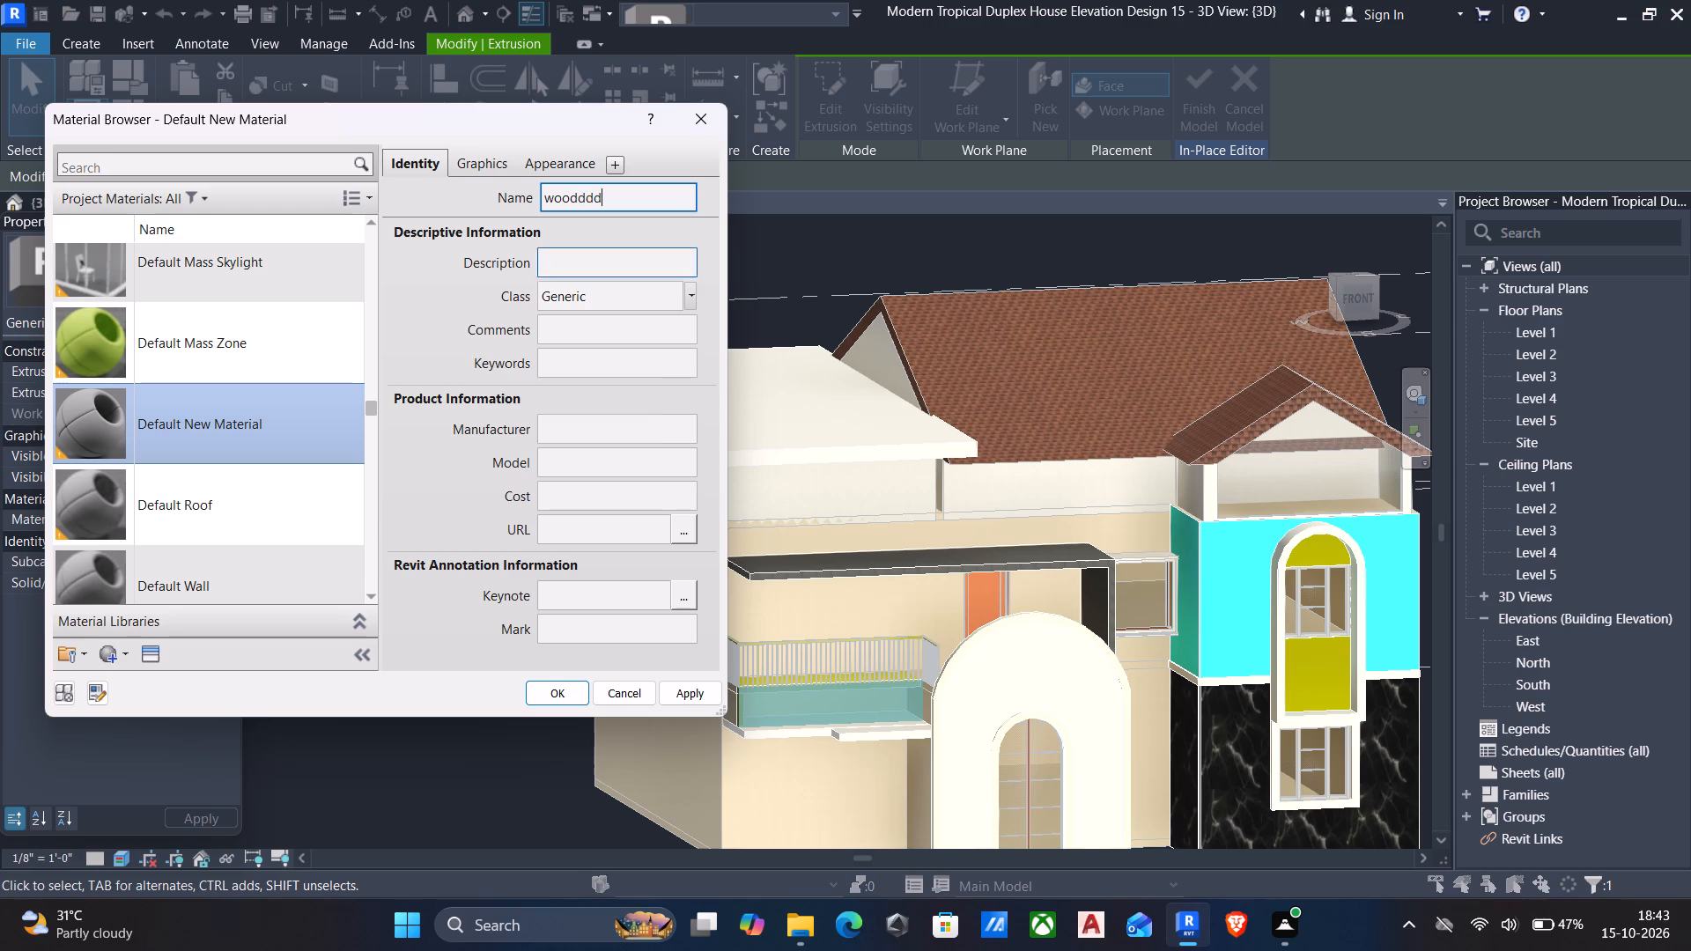
{"action": "left_click", "coordinate": [691, 696]}
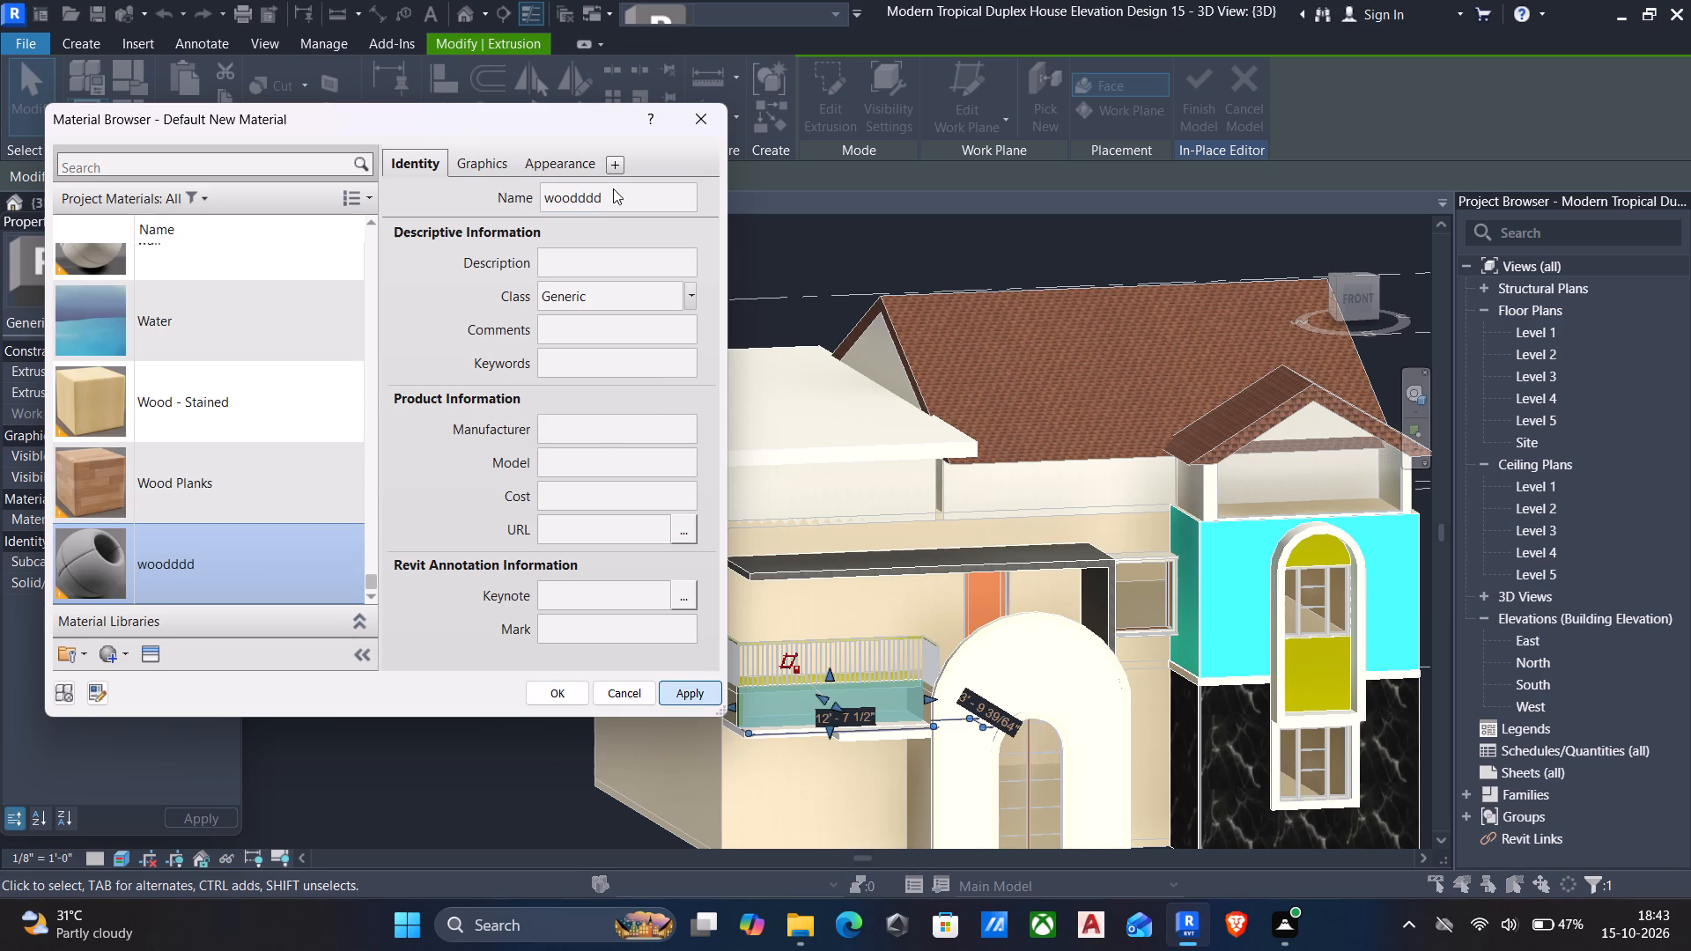
Set texture.jpeg as the woodddd material's appearance image and assign the material to the balcony parapet extrusion.
{"action": "left_click", "coordinate": [580, 161]}
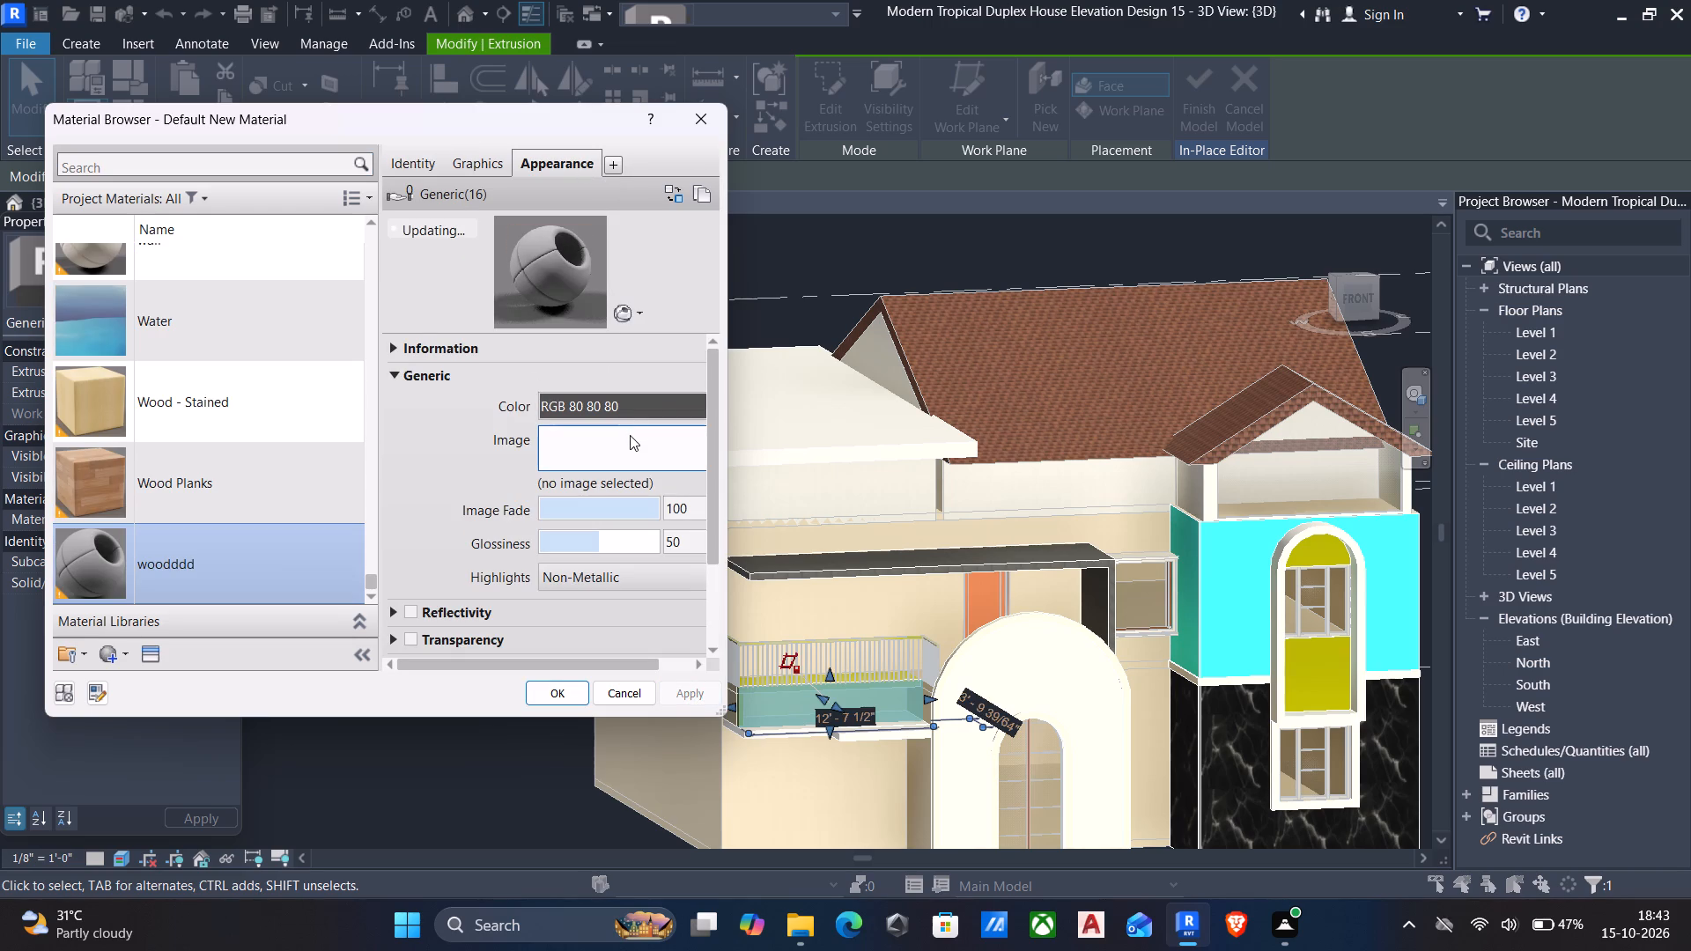
{"action": "left_click", "coordinate": [630, 435]}
{"action": "scroll", "coordinate": [1029, 349], "scroll_direction": "down", "scroll_amount": 1}
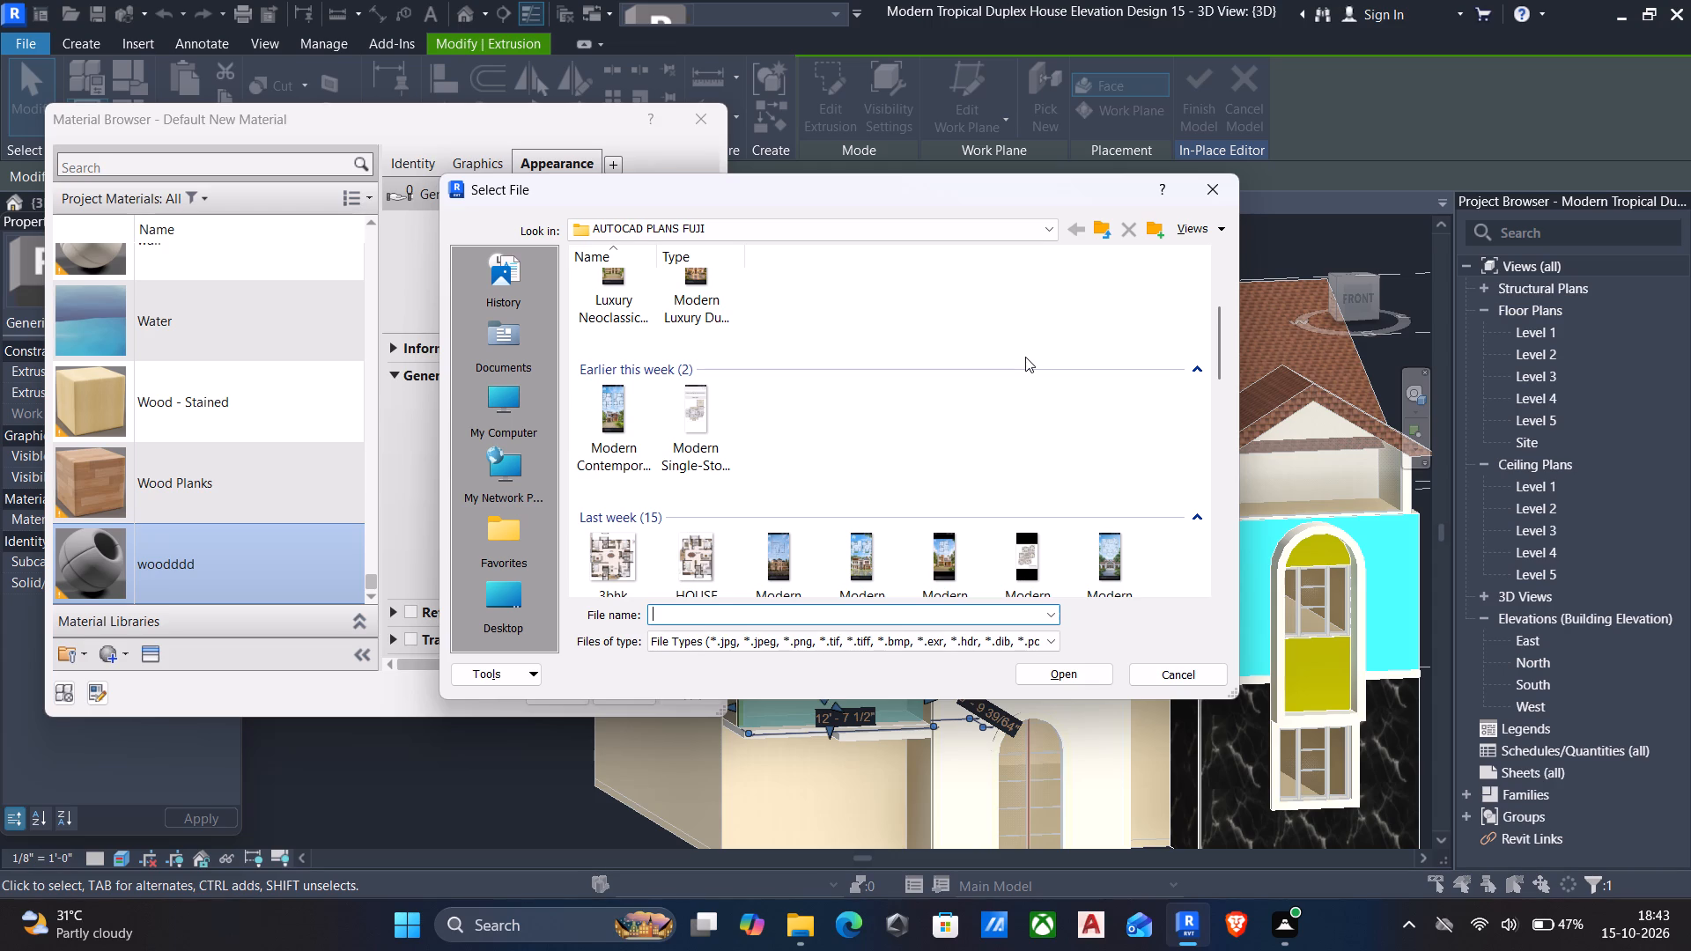
{"action": "scroll", "coordinate": [1025, 356], "scroll_direction": "up", "scroll_amount": 3}
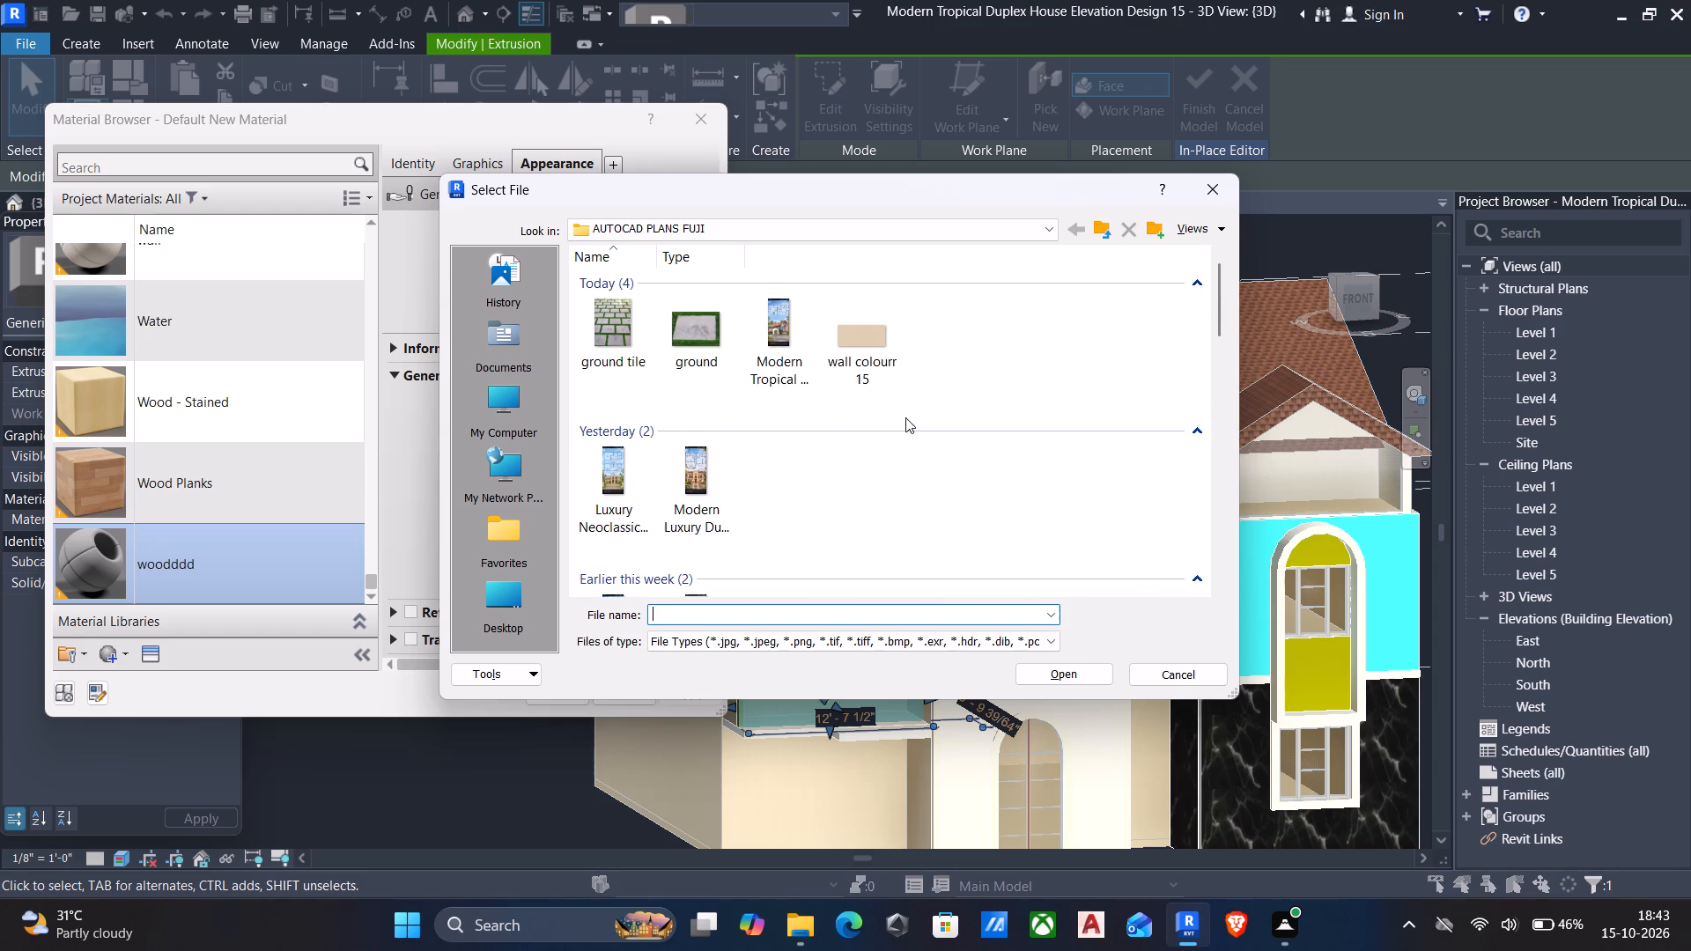
{"action": "scroll", "coordinate": [866, 427], "scroll_direction": "up", "scroll_amount": 5}
{"action": "scroll", "coordinate": [864, 428], "scroll_direction": "down", "scroll_amount": 5}
{"action": "scroll", "coordinate": [860, 439], "scroll_direction": "up", "scroll_amount": 1}
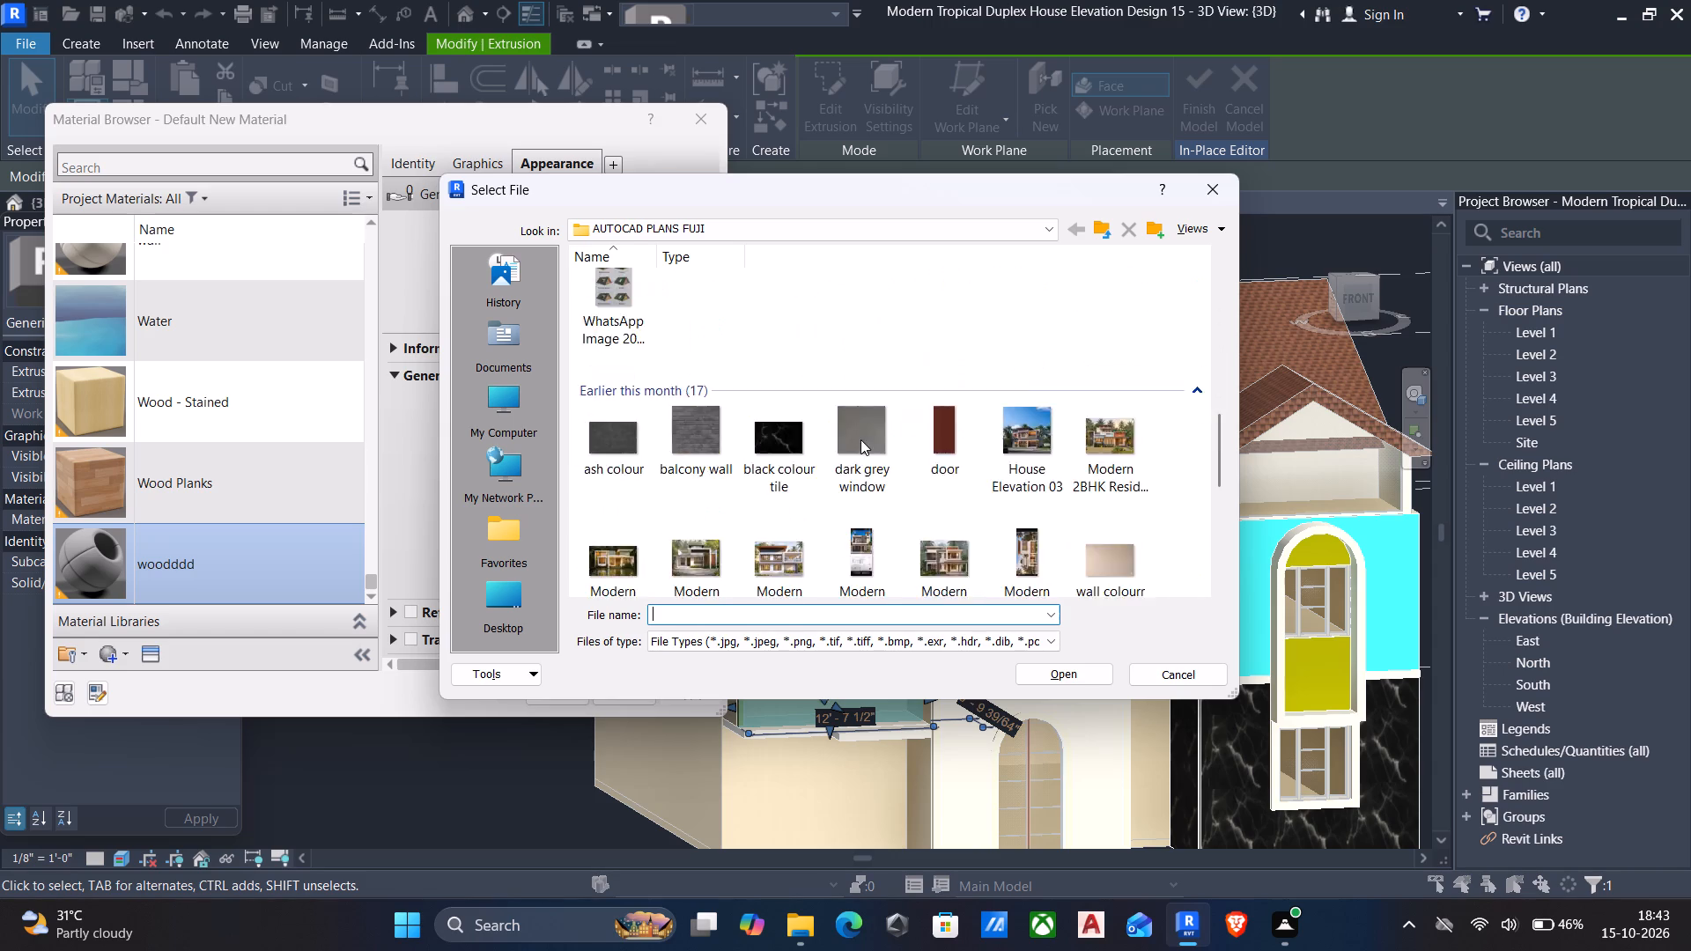
{"action": "scroll", "coordinate": [860, 439], "scroll_direction": "up", "scroll_amount": 7}
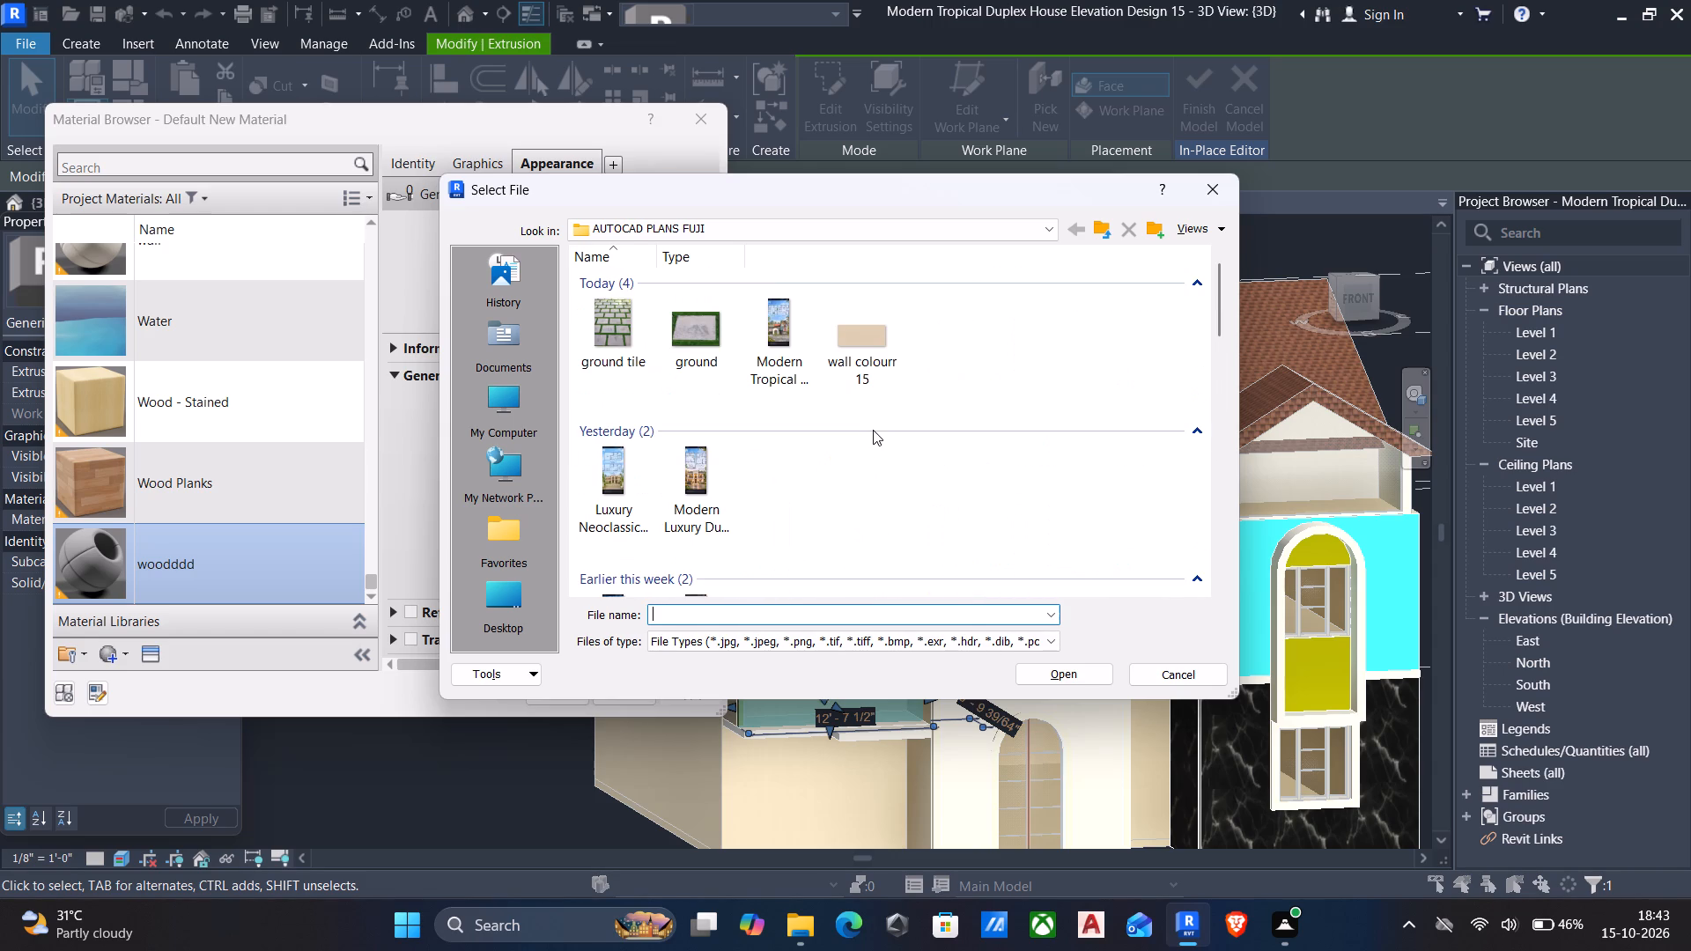
{"action": "scroll", "coordinate": [873, 430], "scroll_direction": "down", "scroll_amount": 5}
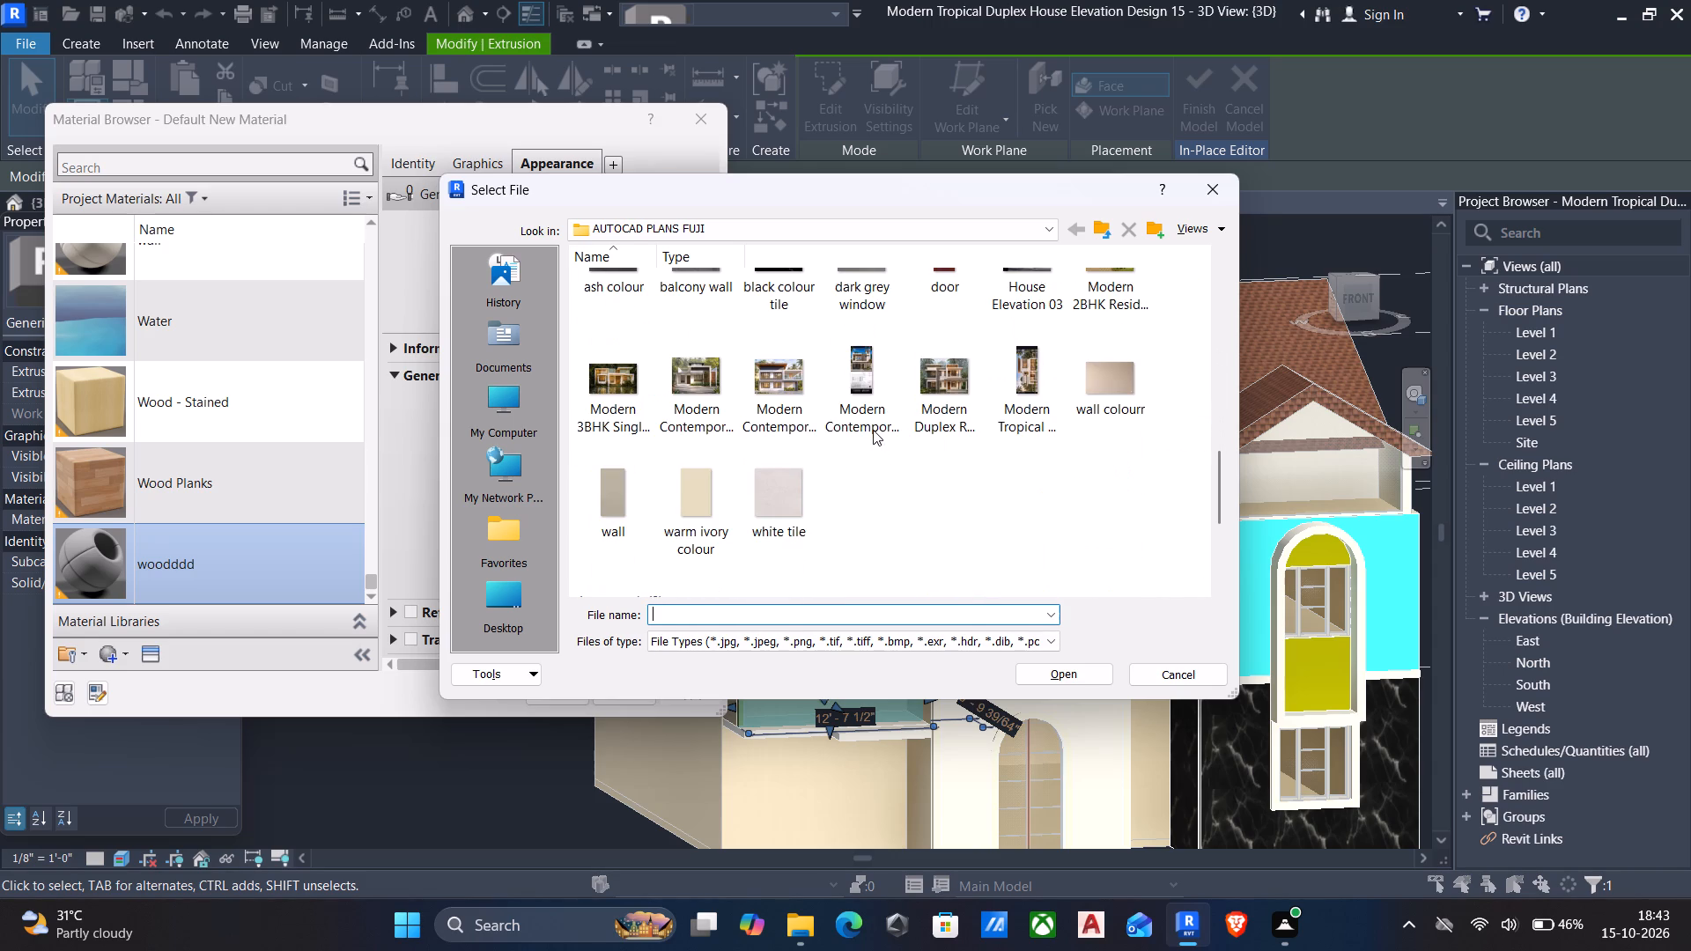
{"action": "scroll", "coordinate": [873, 430], "scroll_direction": "down", "scroll_amount": 3}
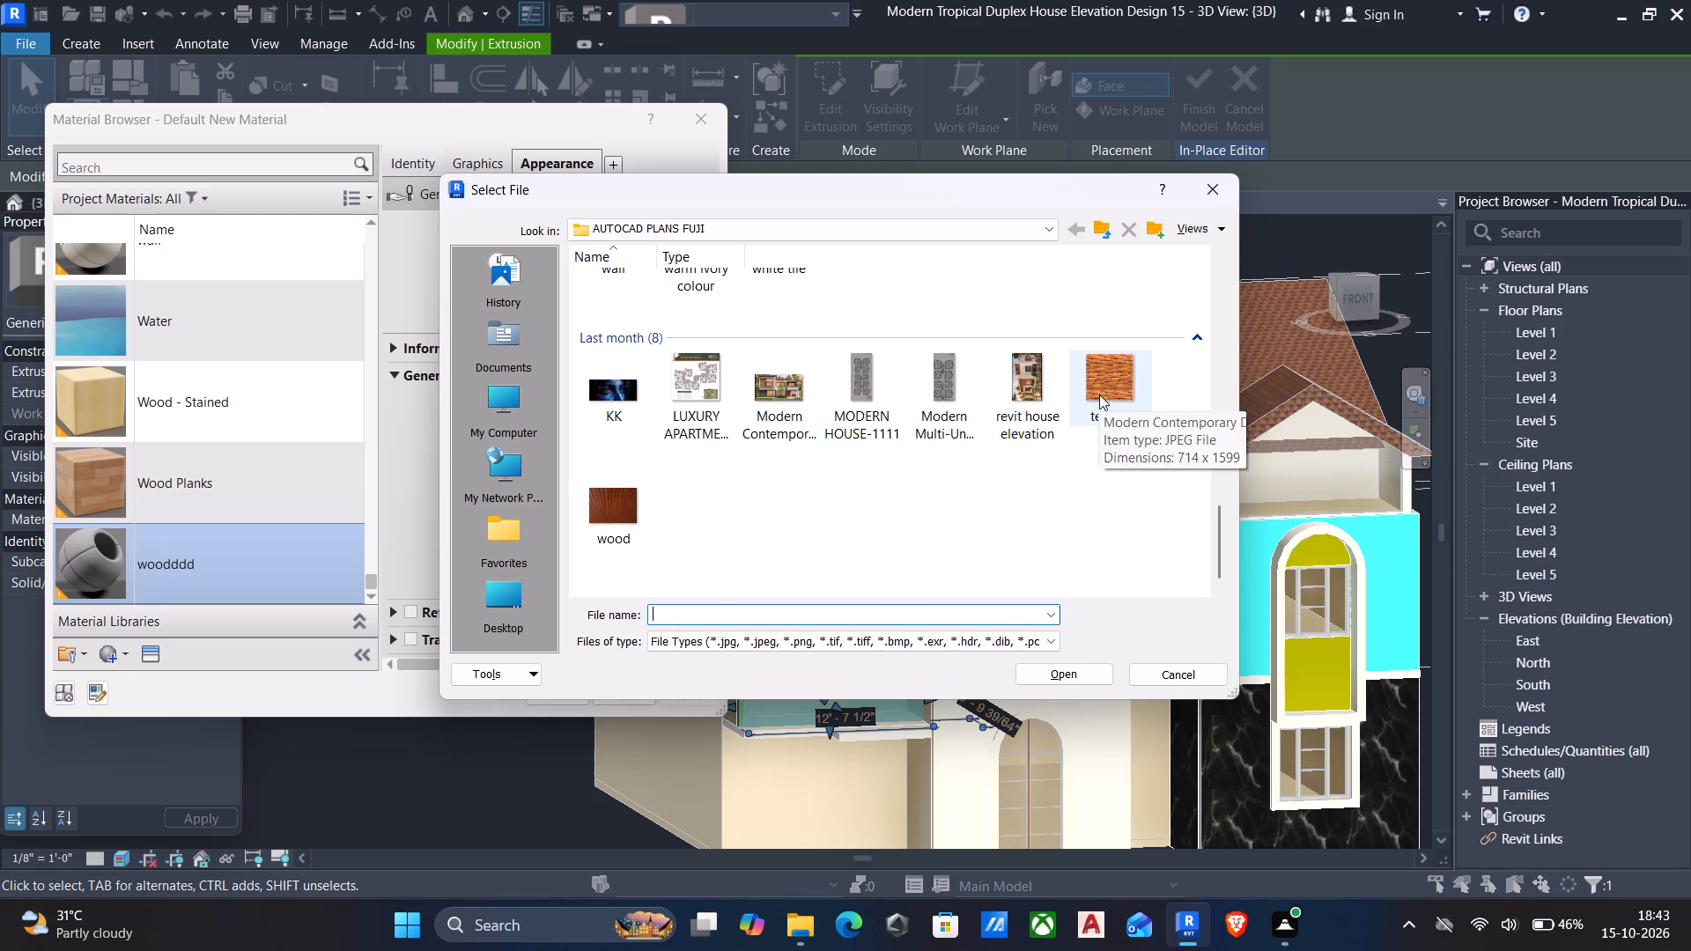
{"action": "left_click", "coordinate": [1099, 394]}
{"action": "left_click", "coordinate": [1094, 674]}
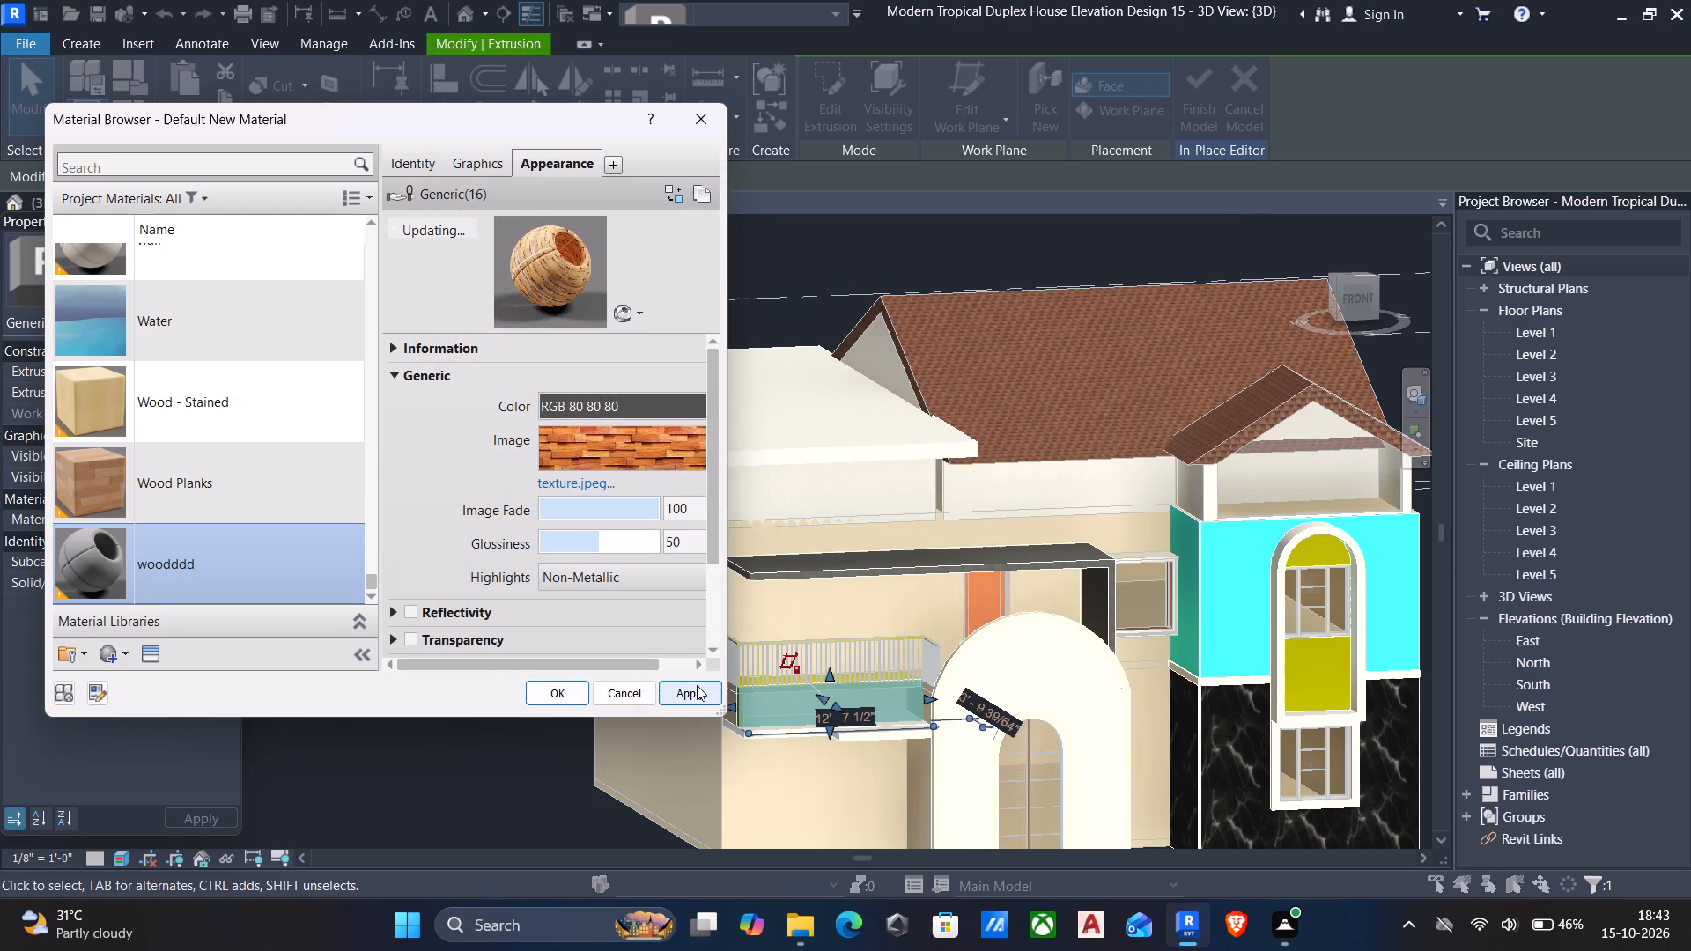
{"action": "left_click", "coordinate": [697, 685]}
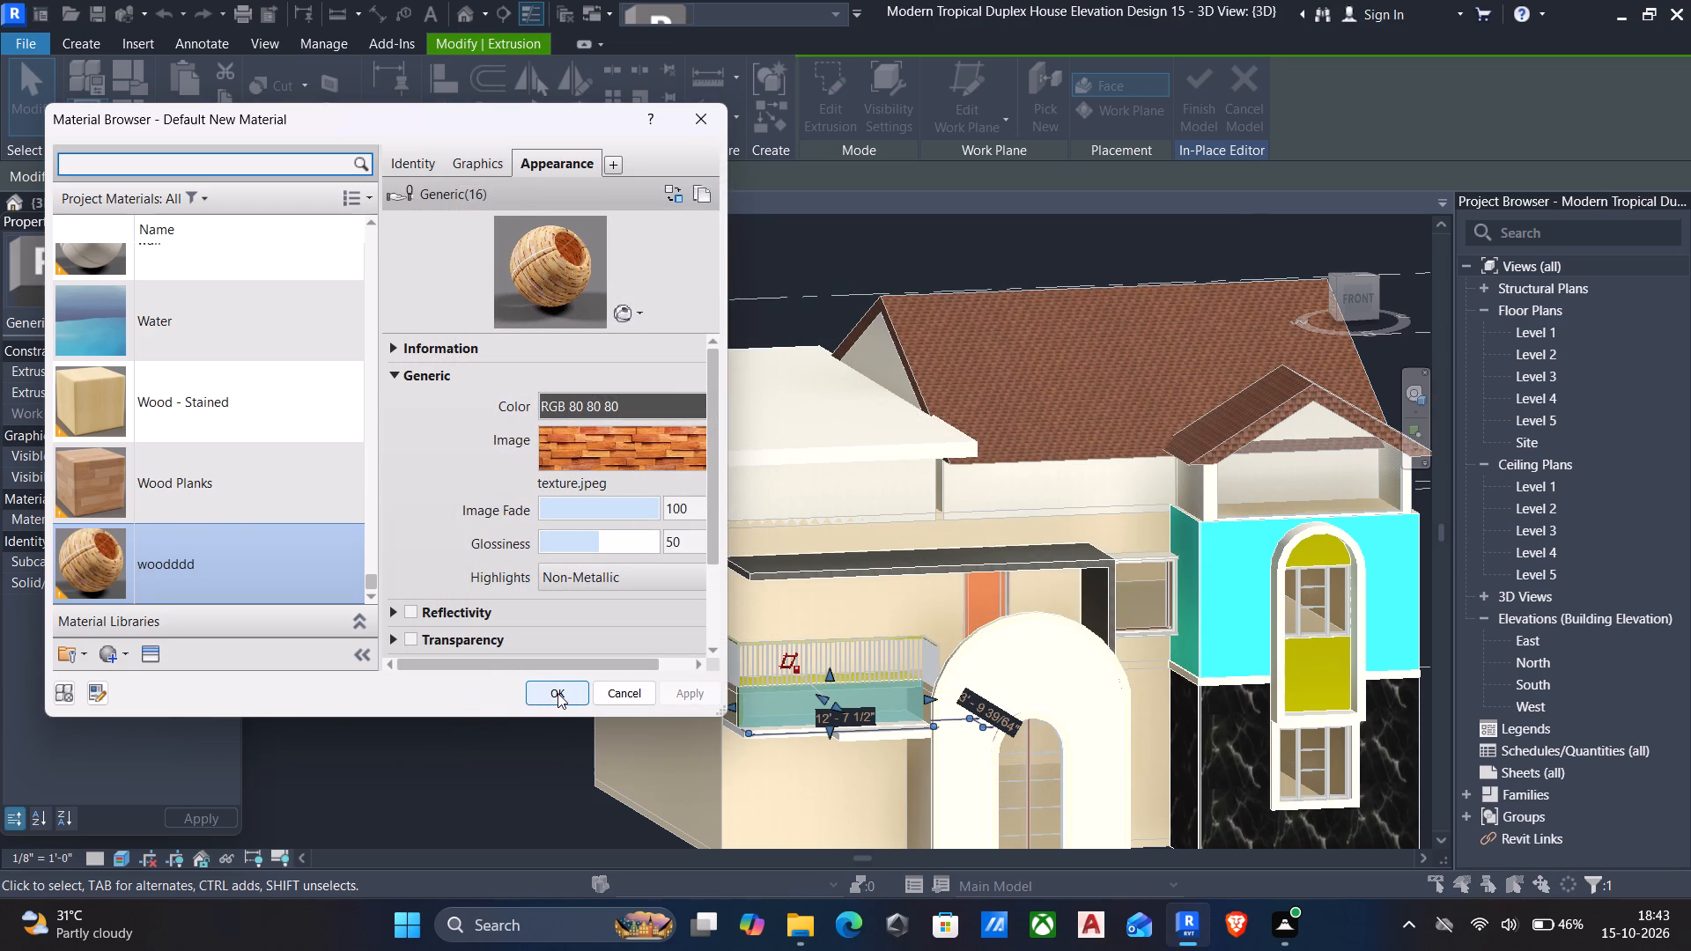
{"action": "left_click", "coordinate": [558, 693]}
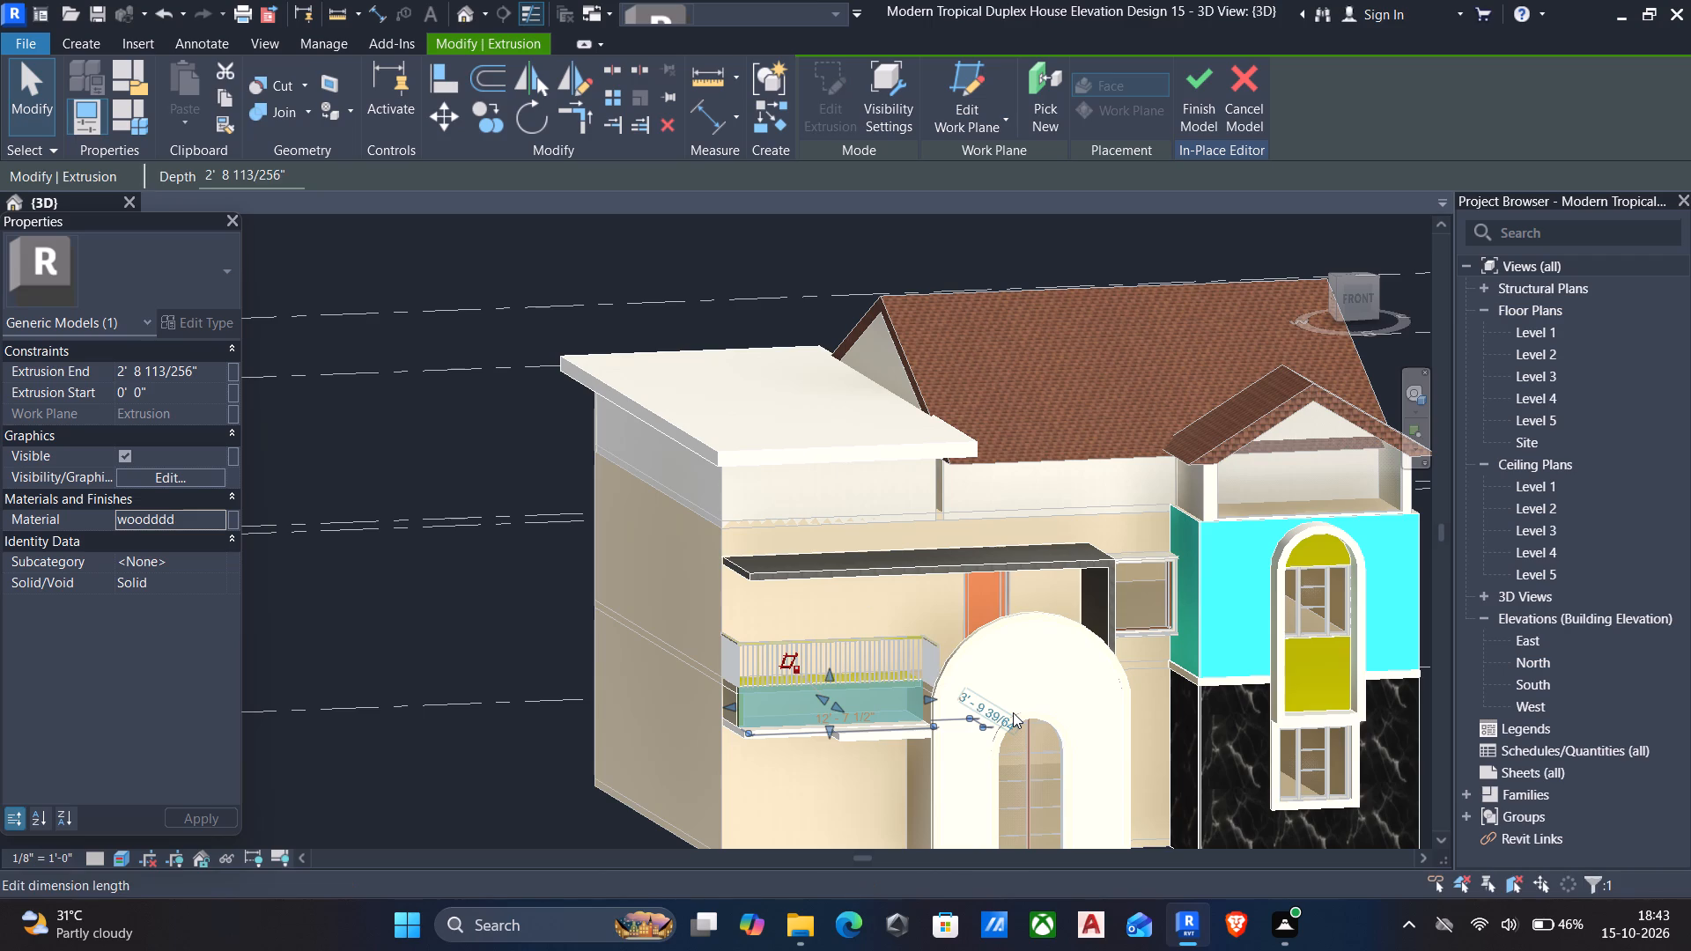
{"action": "key", "text": "Escape"}
Assign the woodddd material to the yellow infill extrusion in the tall arched window frame and finish the in-place model.
{"action": "middle_click_drag", "start_coordinate": [1064, 722], "coordinate": [937, 649]}
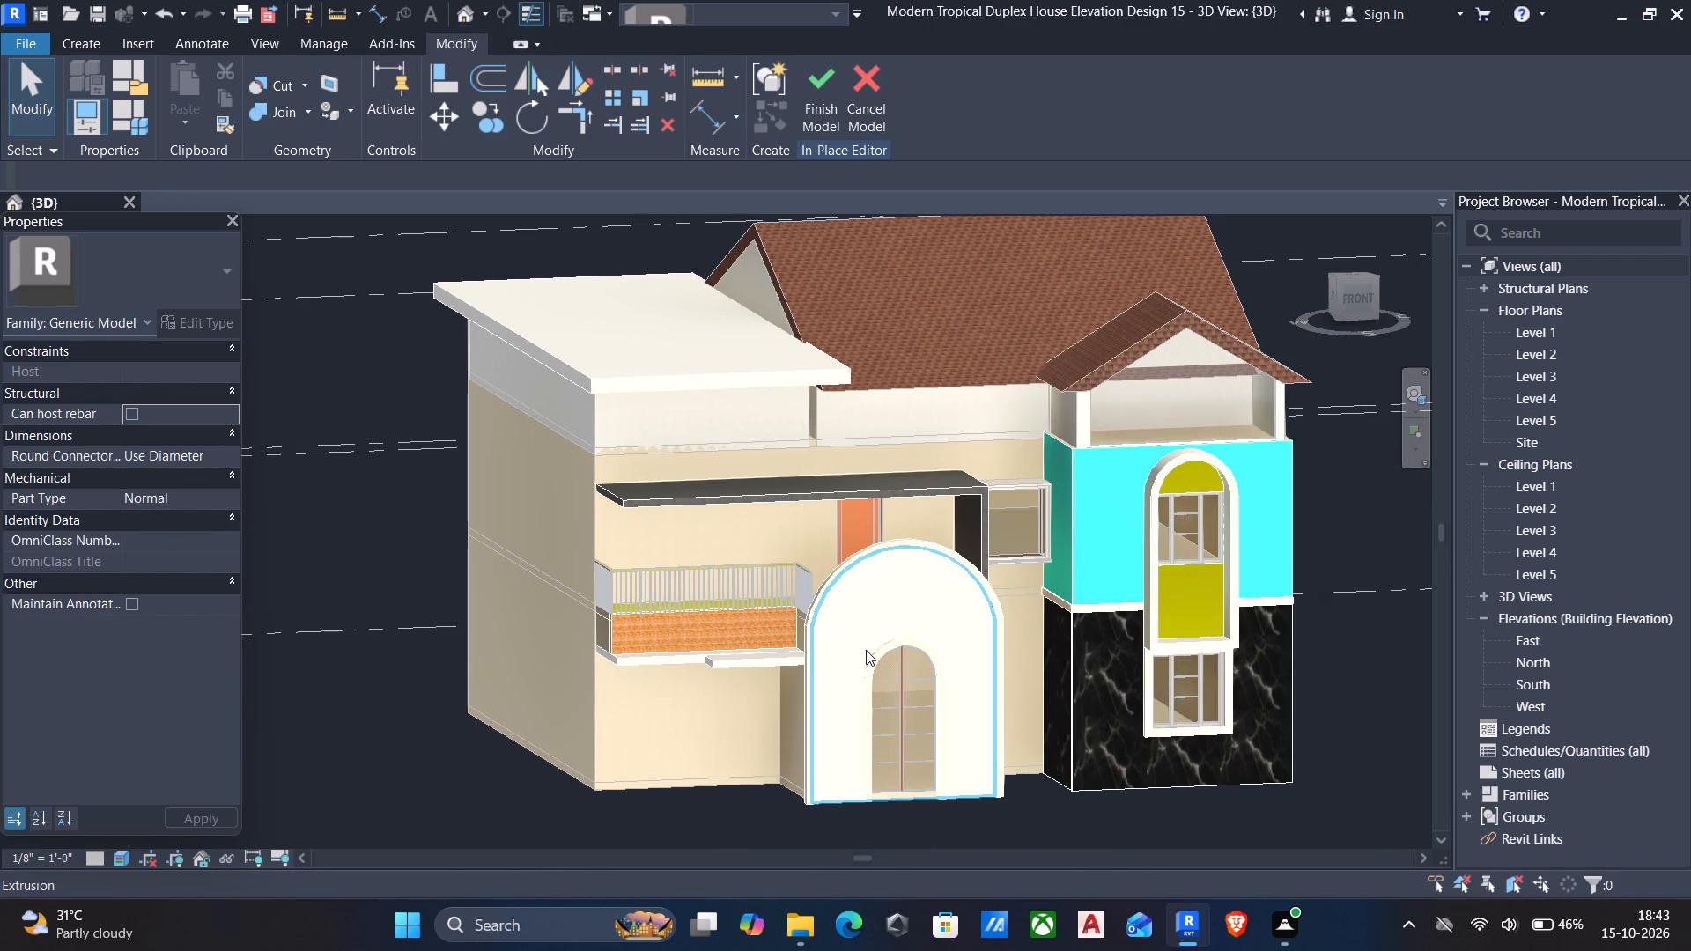
{"action": "left_click", "coordinate": [1222, 572]}
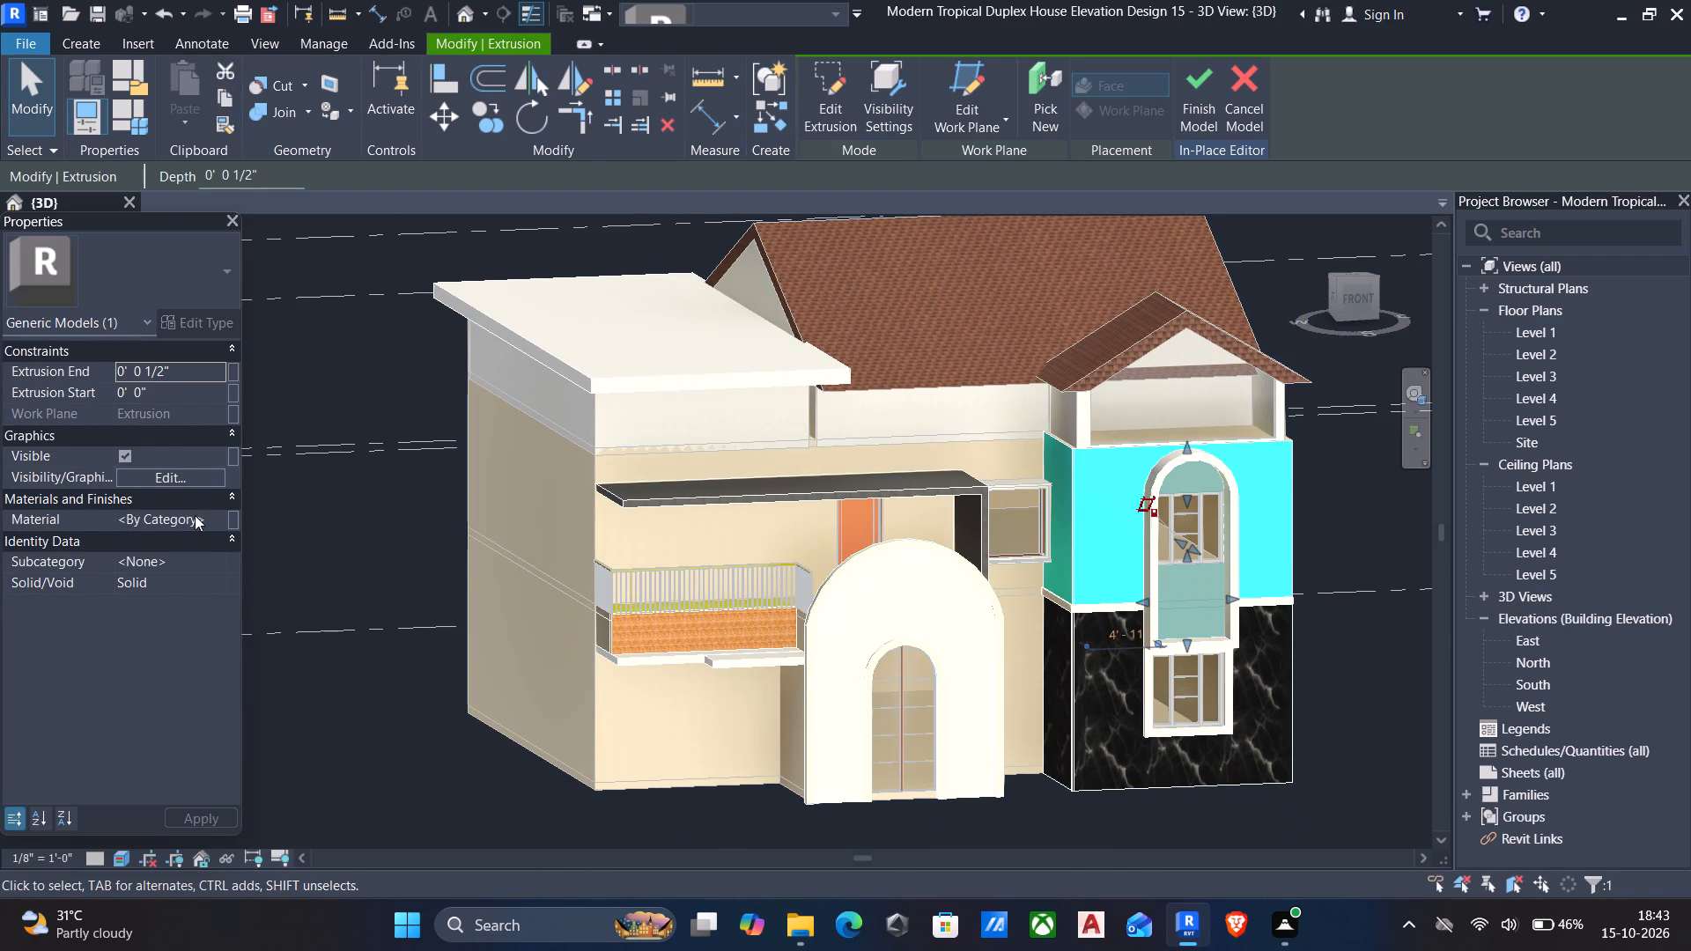
{"action": "left_click", "coordinate": [221, 514]}
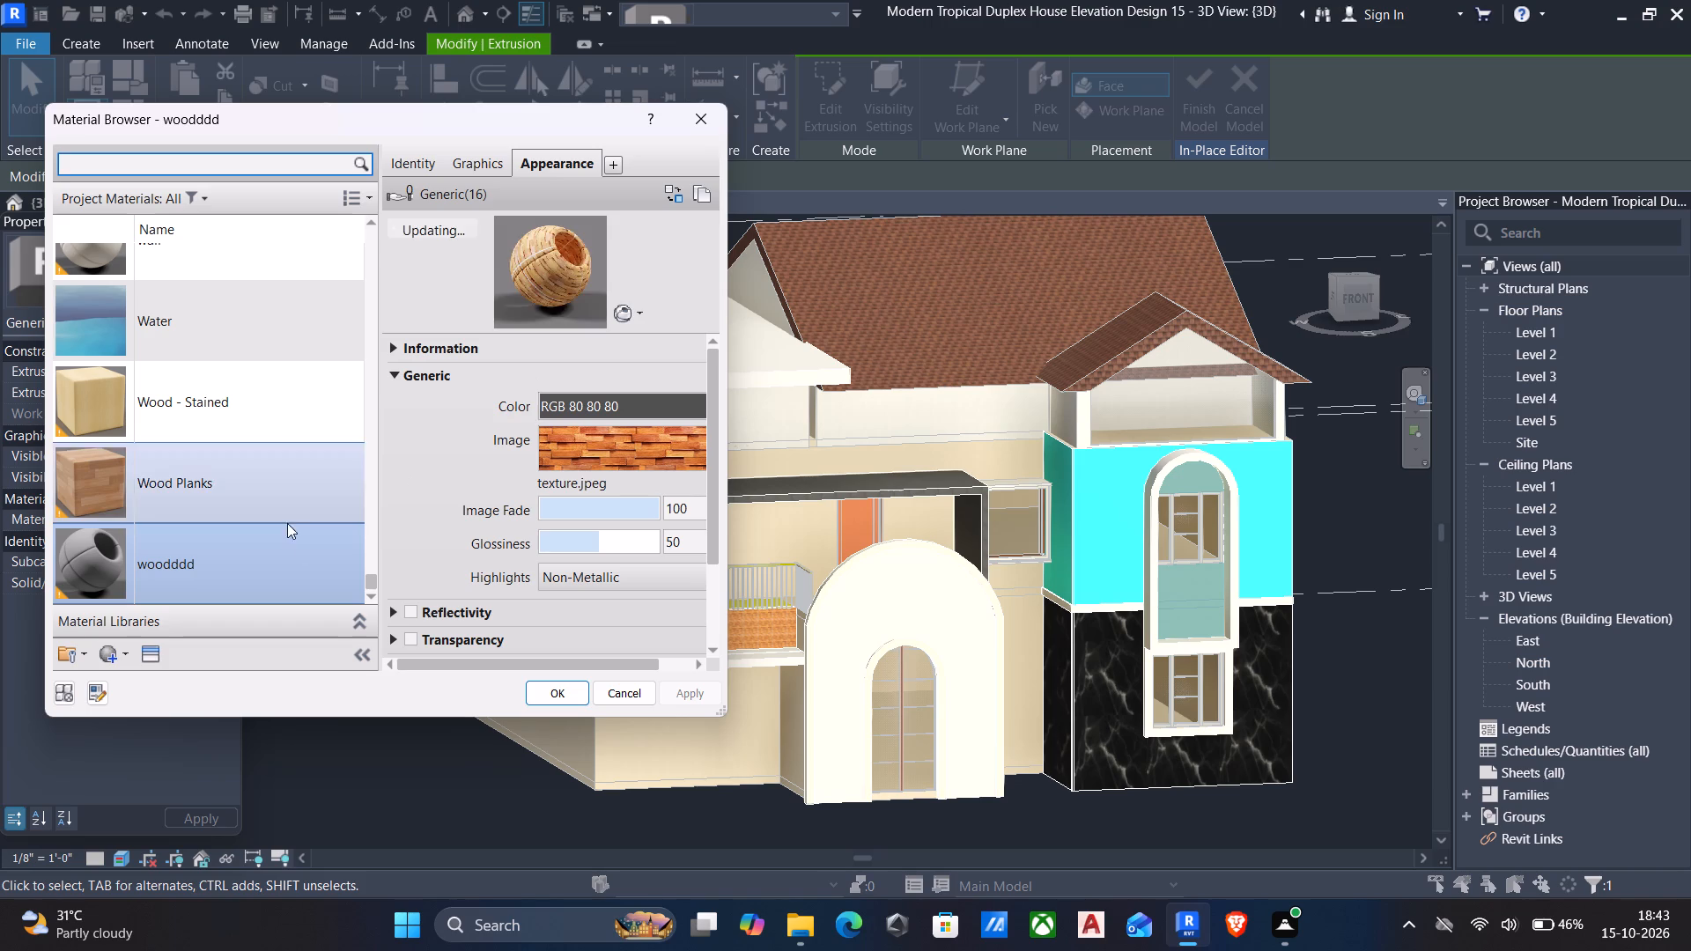
{"action": "left_click", "coordinate": [565, 686]}
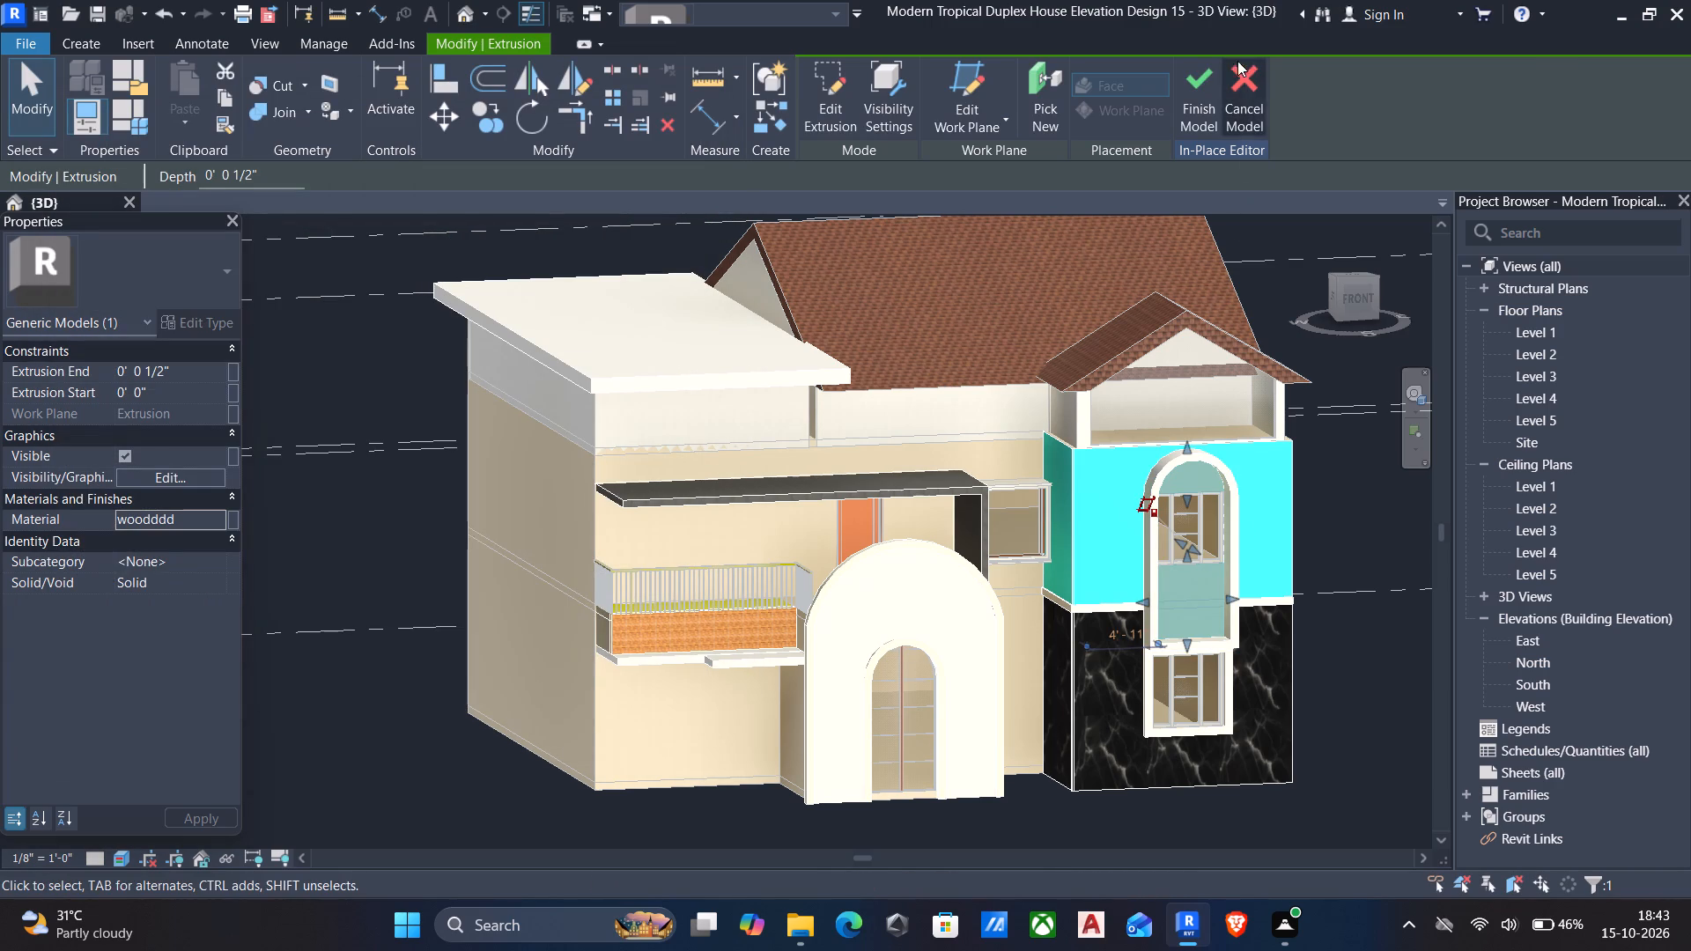
{"action": "left_click", "coordinate": [1209, 79]}
Examine the wood finish on the balcony parapet and arched window infill from the front and front-side corner.
{"action": "scroll", "coordinate": [1173, 472], "scroll_direction": "up", "scroll_amount": 3}
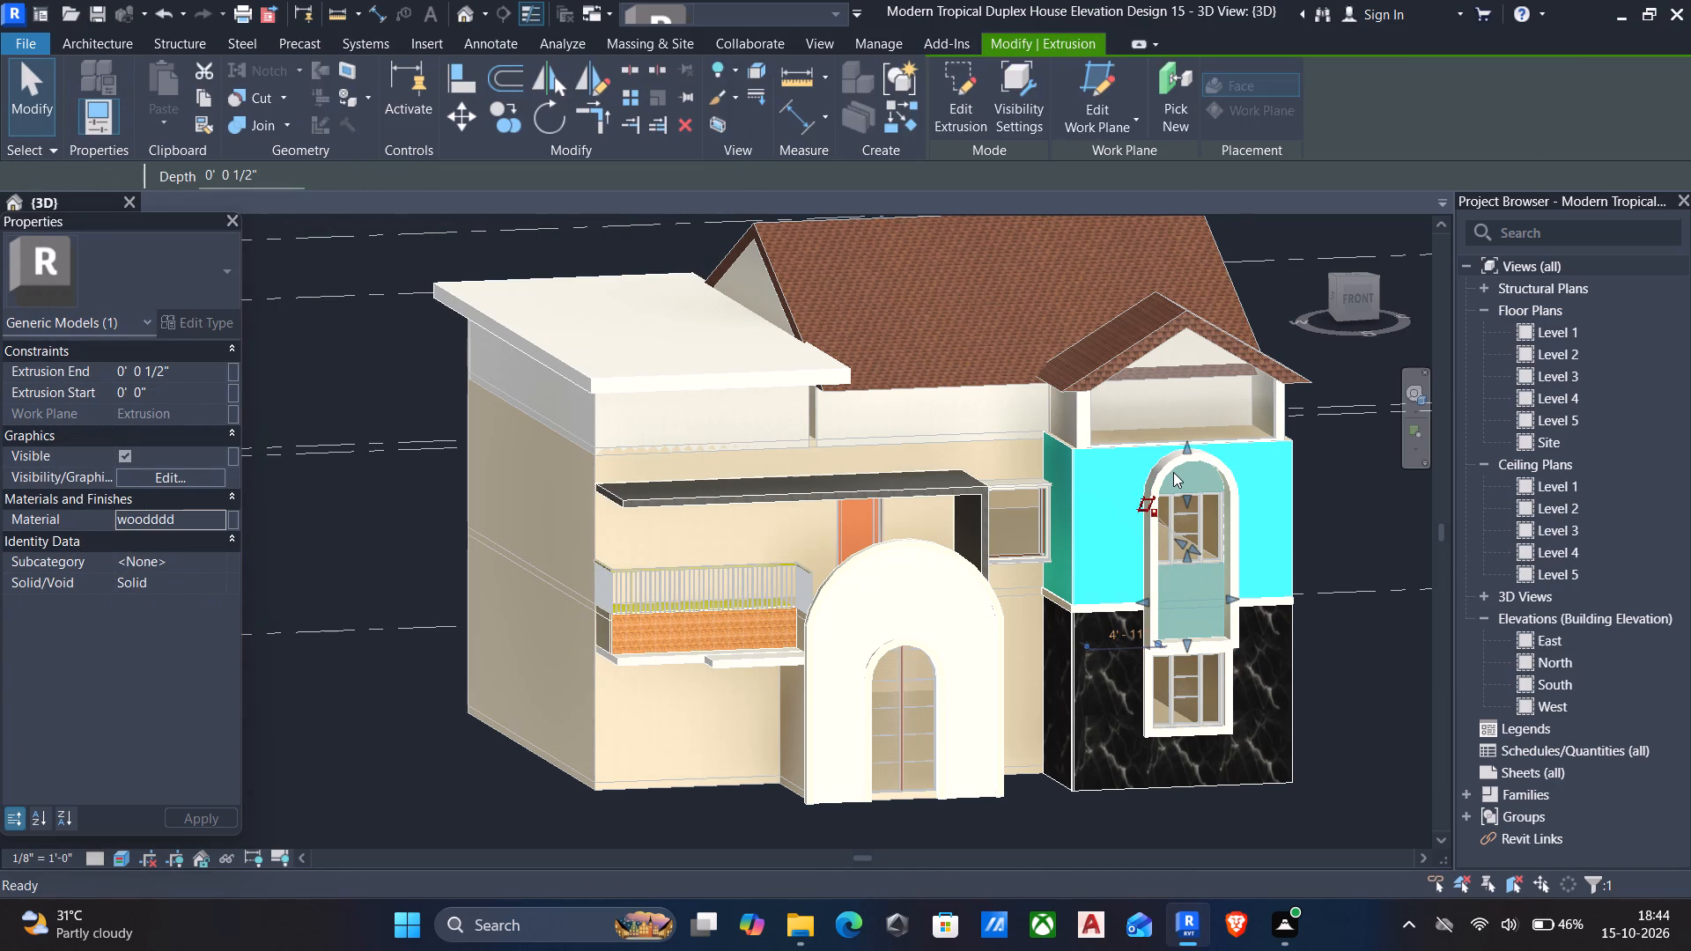
{"action": "scroll", "coordinate": [1152, 489], "scroll_direction": "down", "scroll_amount": 1}
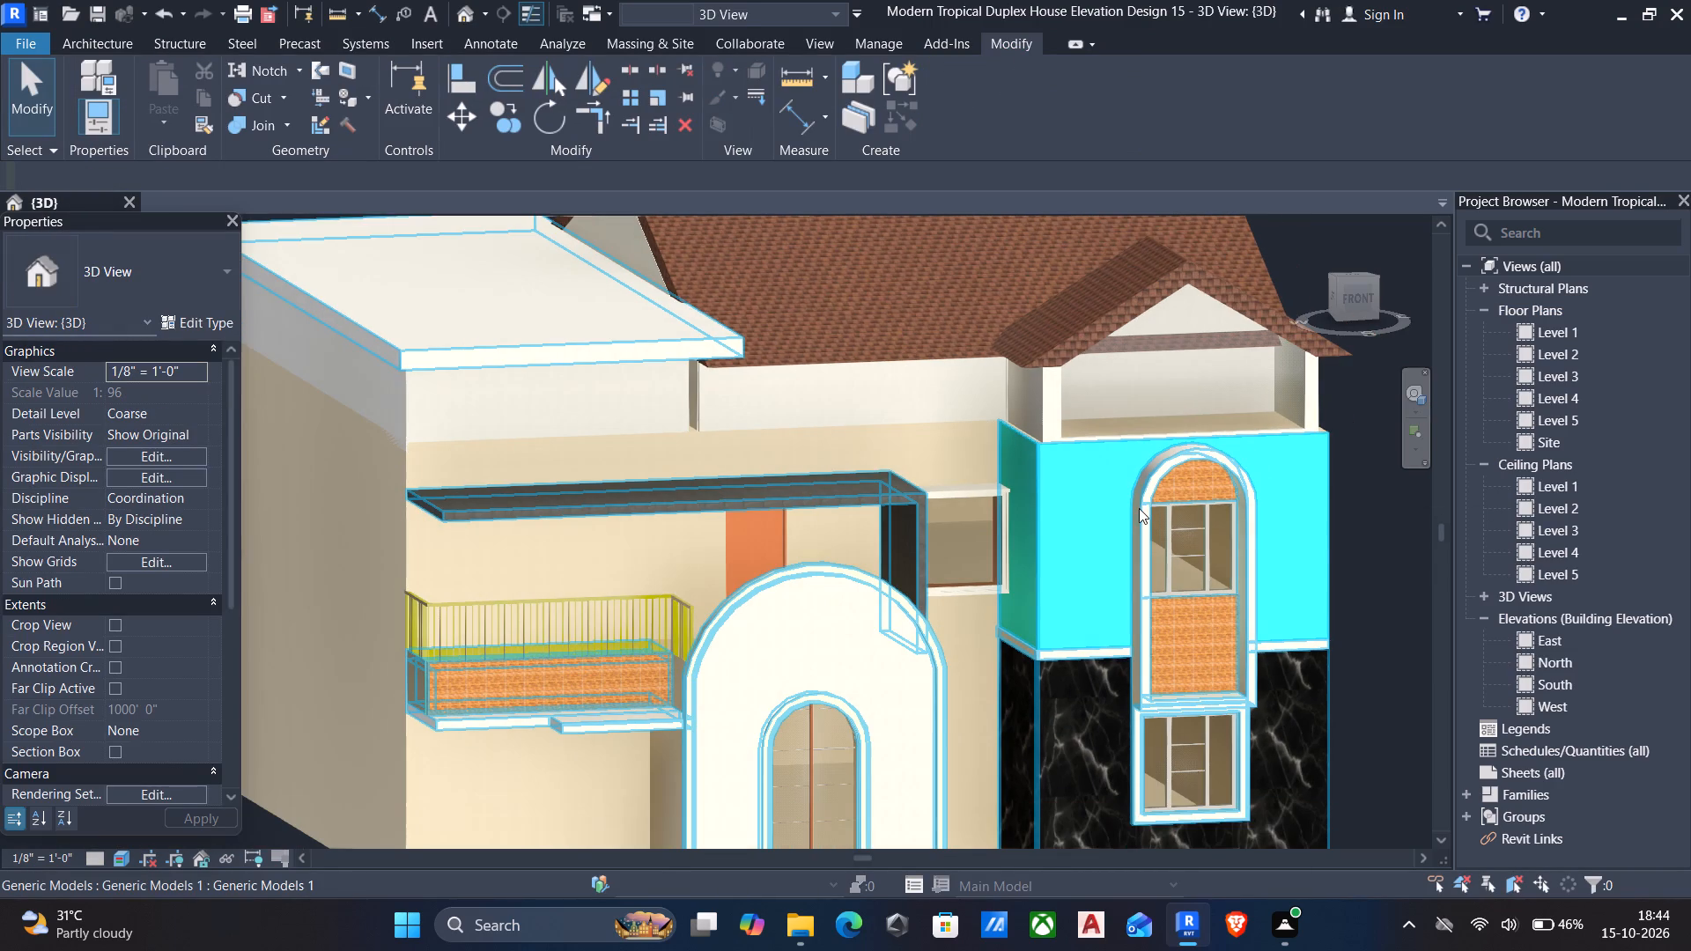
{"action": "middle_click_drag", "start_coordinate": [1139, 509], "coordinate": [1083, 534], "text": "shift"}
{"action": "scroll", "coordinate": [1082, 534], "scroll_direction": "down", "scroll_amount": 3}
{"action": "middle_click_drag", "start_coordinate": [1069, 542], "coordinate": [995, 558], "text": "shift"}
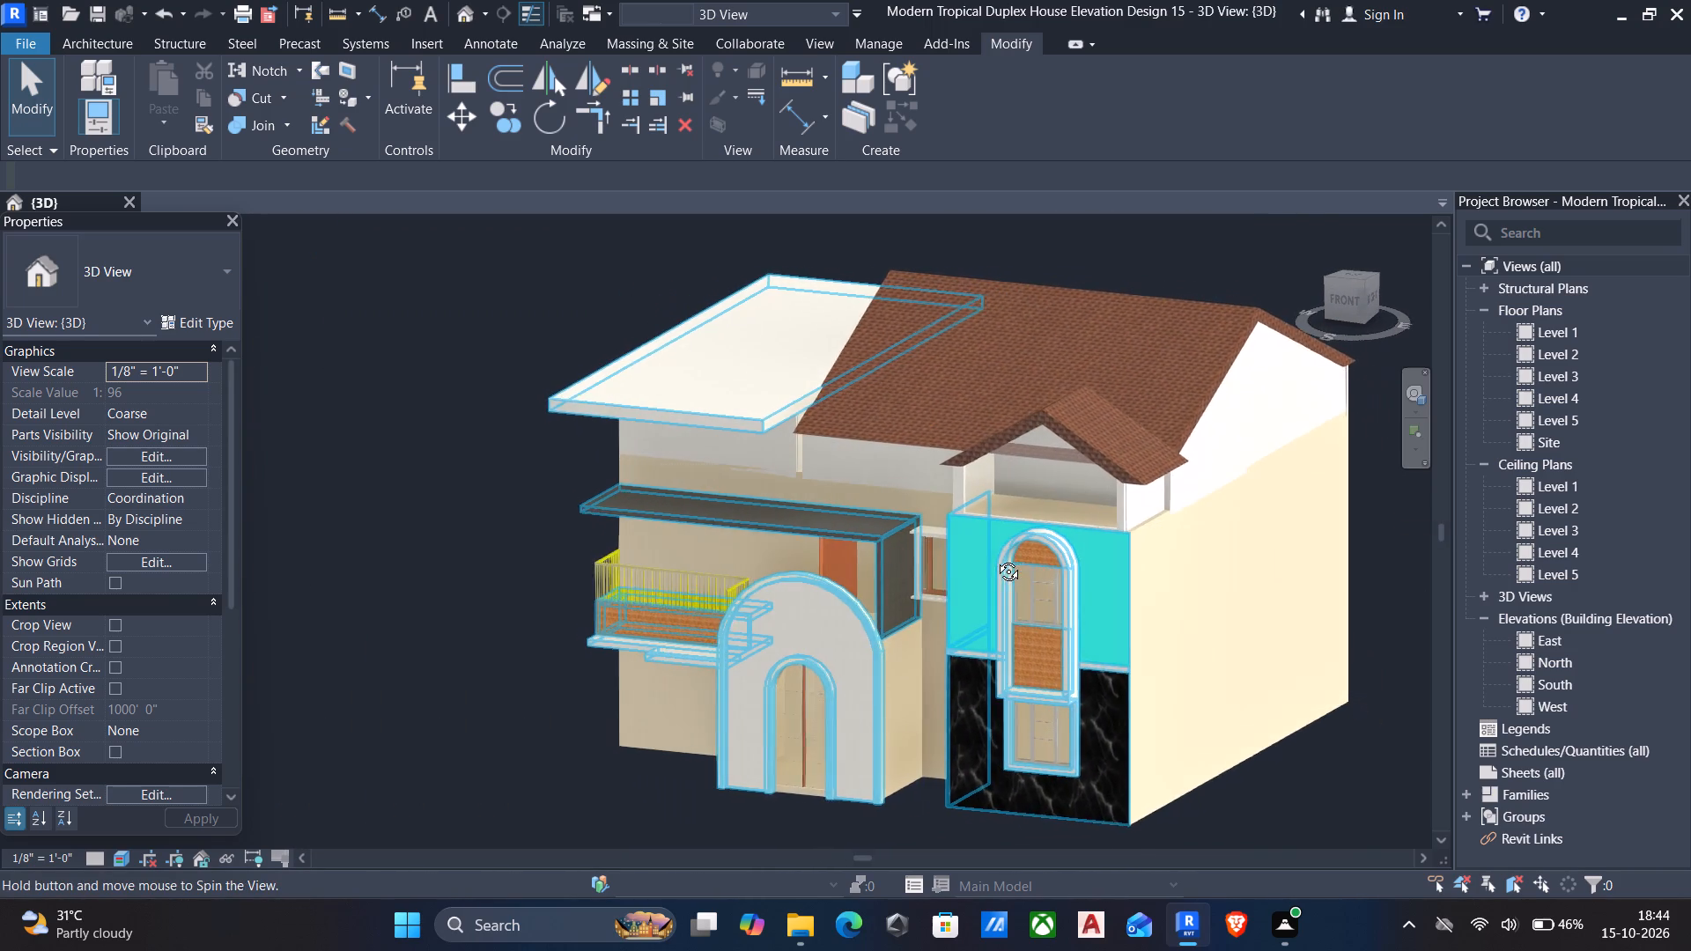
{"action": "middle_click_drag", "start_coordinate": [995, 558], "coordinate": [996, 558], "text": "shift"}
{"action": "middle_click_drag", "start_coordinate": [1000, 536], "coordinate": [998, 653]}
{"action": "scroll", "coordinate": [991, 598], "scroll_direction": "down", "scroll_amount": 1}
{"action": "middle_click_drag", "start_coordinate": [1005, 644], "coordinate": [1038, 568]}
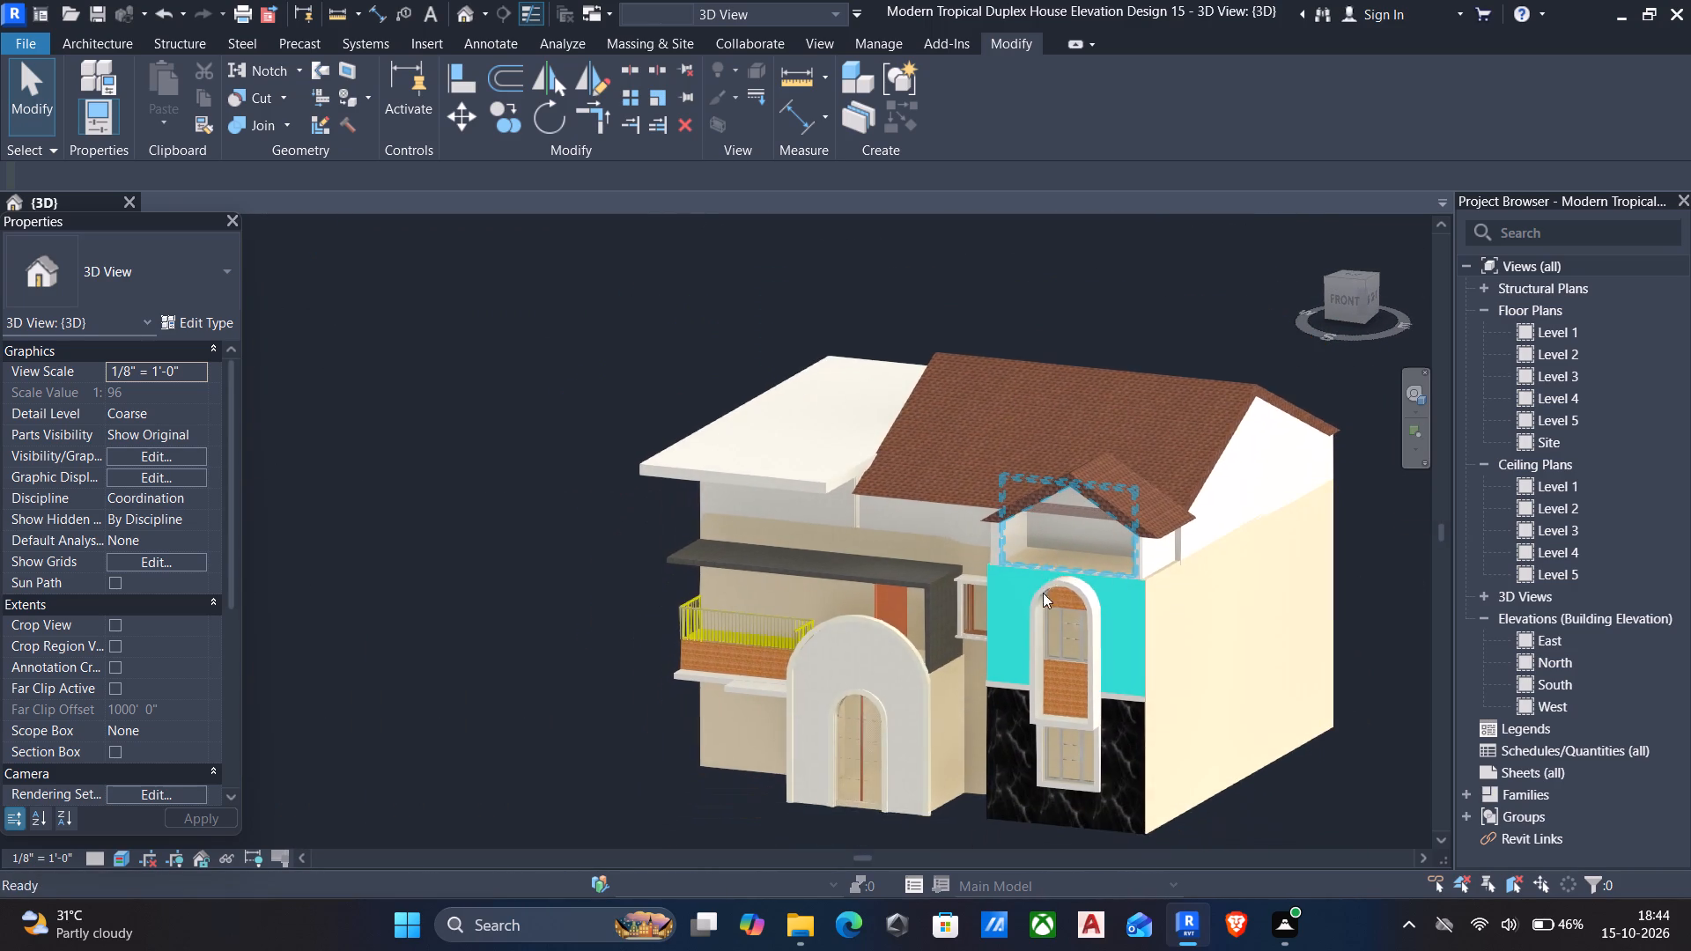
{"action": "middle_click_drag", "start_coordinate": [1018, 636], "coordinate": [1025, 581]}
{"action": "scroll", "coordinate": [1027, 579], "scroll_direction": "up", "scroll_amount": 2}
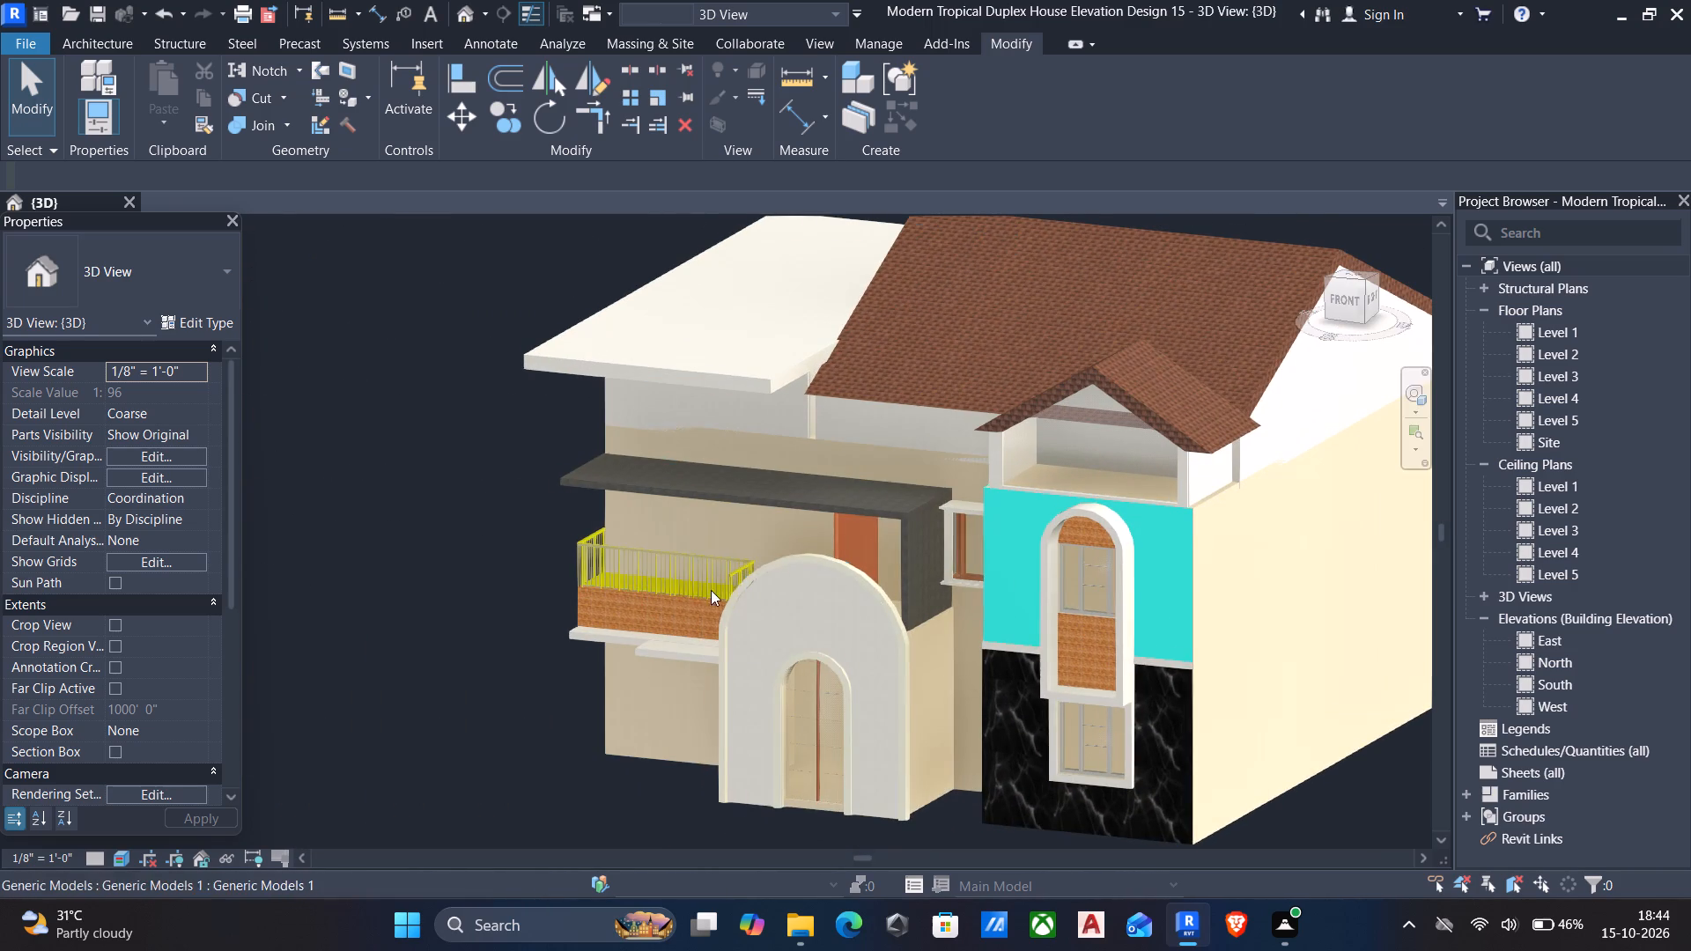
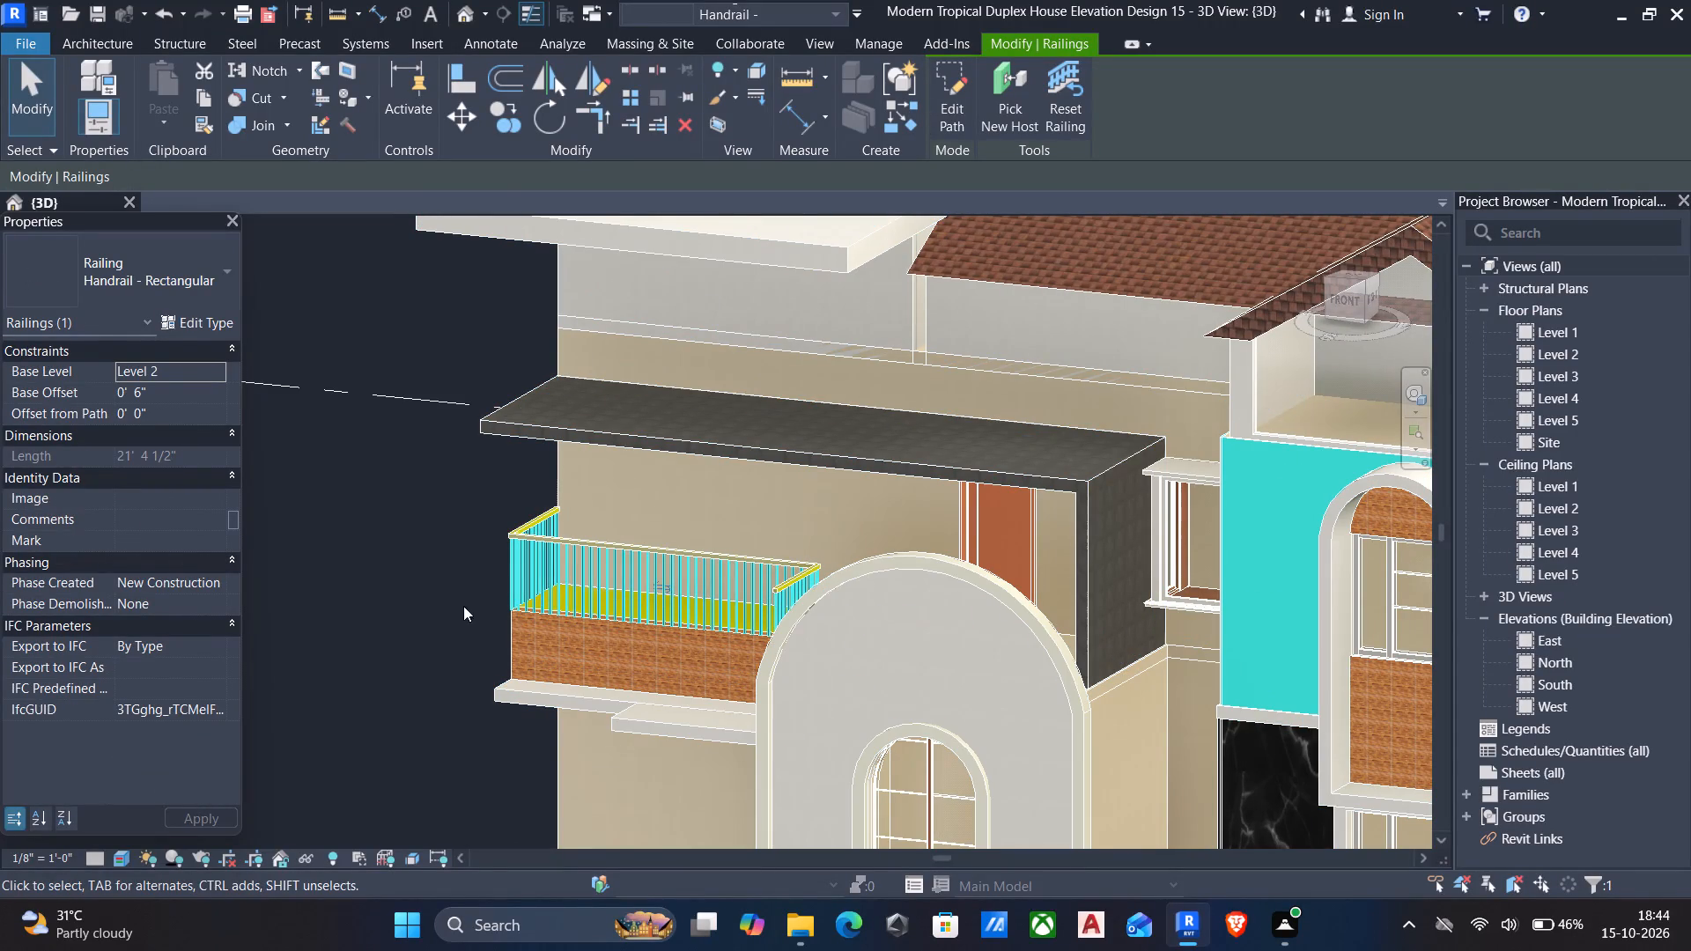
Assign the TILEEE material to the balcony railing's Rectangular - 2" x 2" top rail type.
{"action": "left_click", "coordinate": [203, 316]}
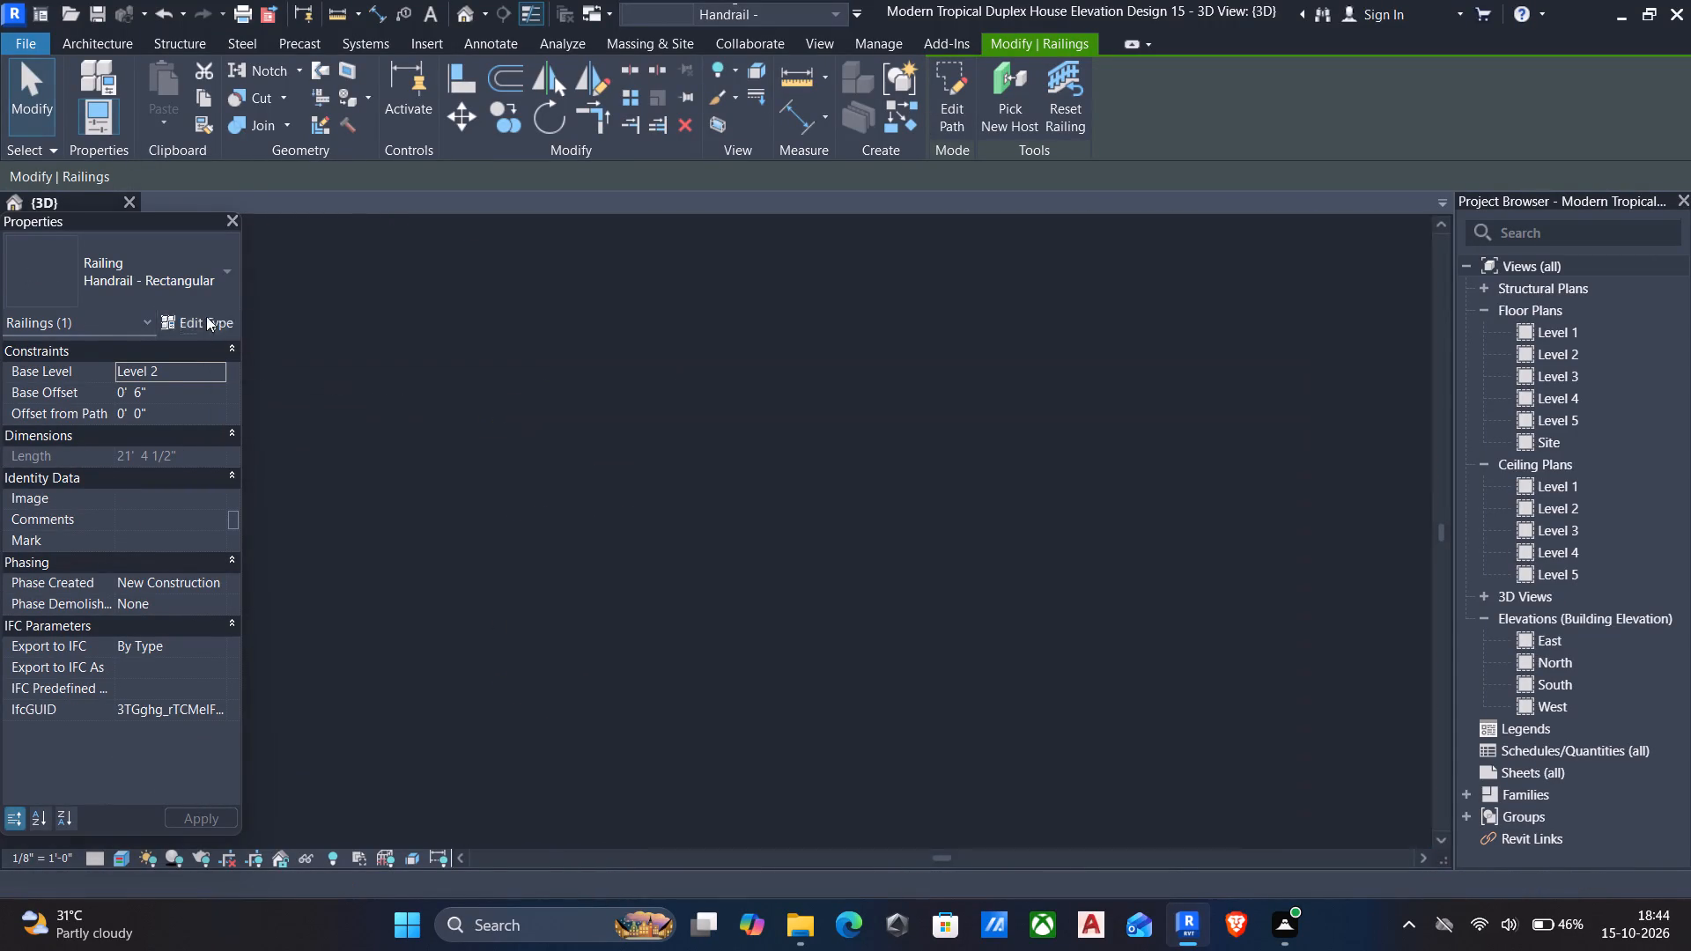
{"action": "left_click", "coordinate": [1632, 581]}
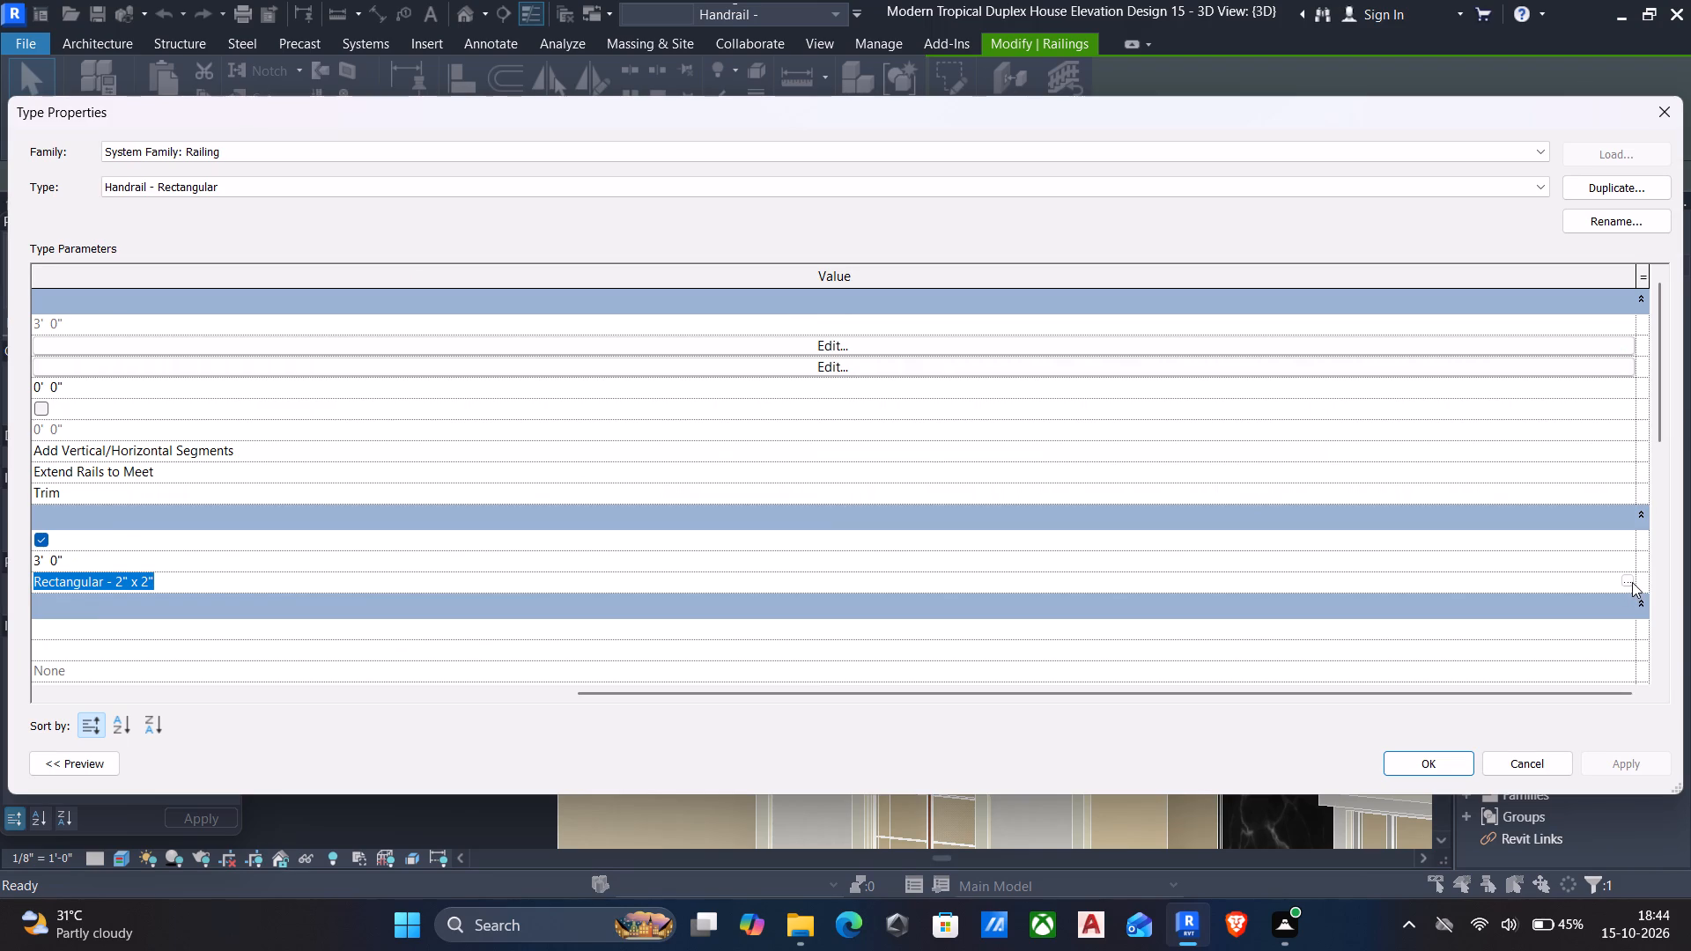
{"action": "left_click", "coordinate": [1632, 582]}
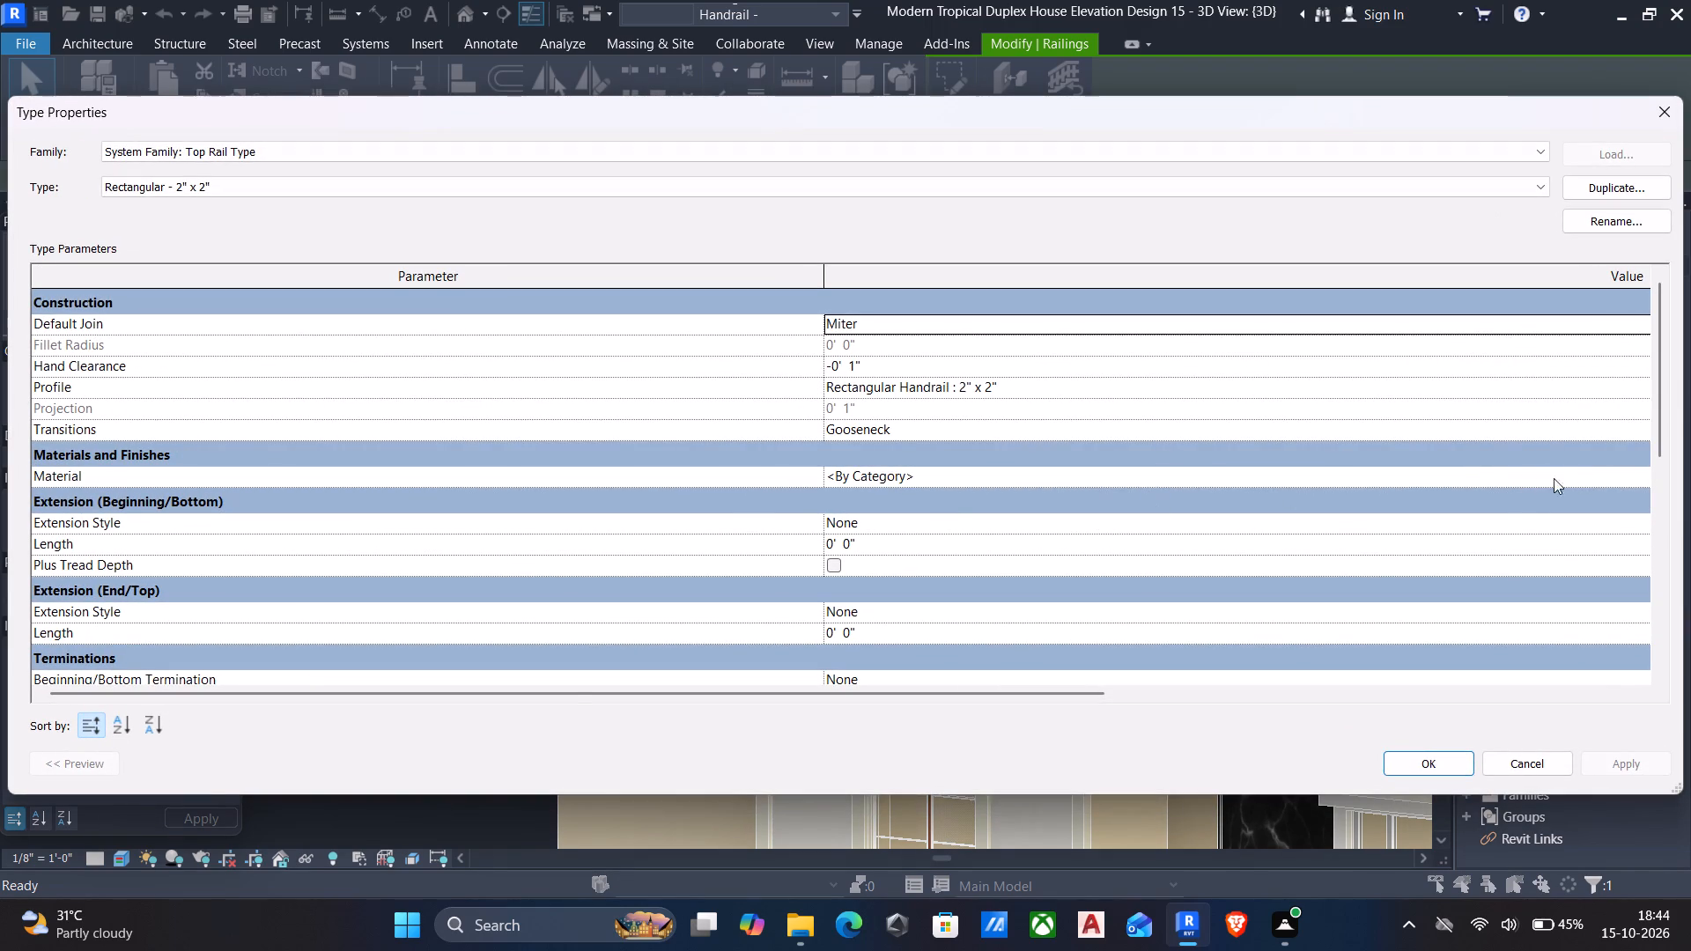
{"action": "left_click", "coordinate": [1597, 479]}
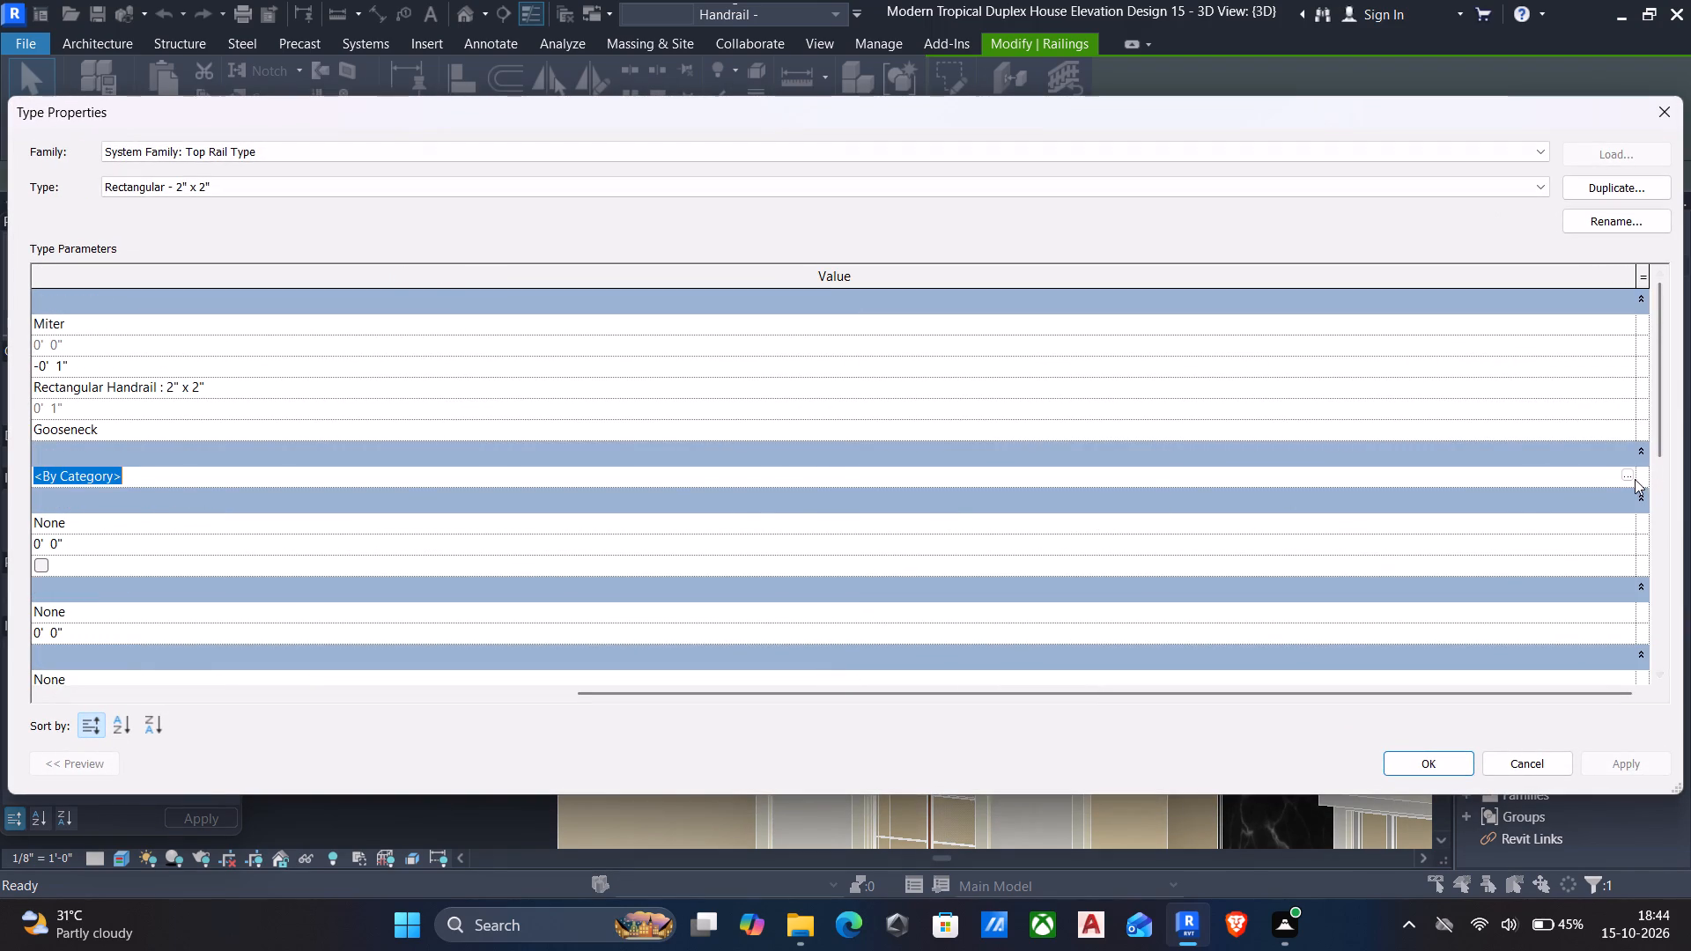
{"action": "left_click", "coordinate": [1630, 476]}
{"action": "scroll", "coordinate": [436, 480], "scroll_direction": "down", "scroll_amount": 3}
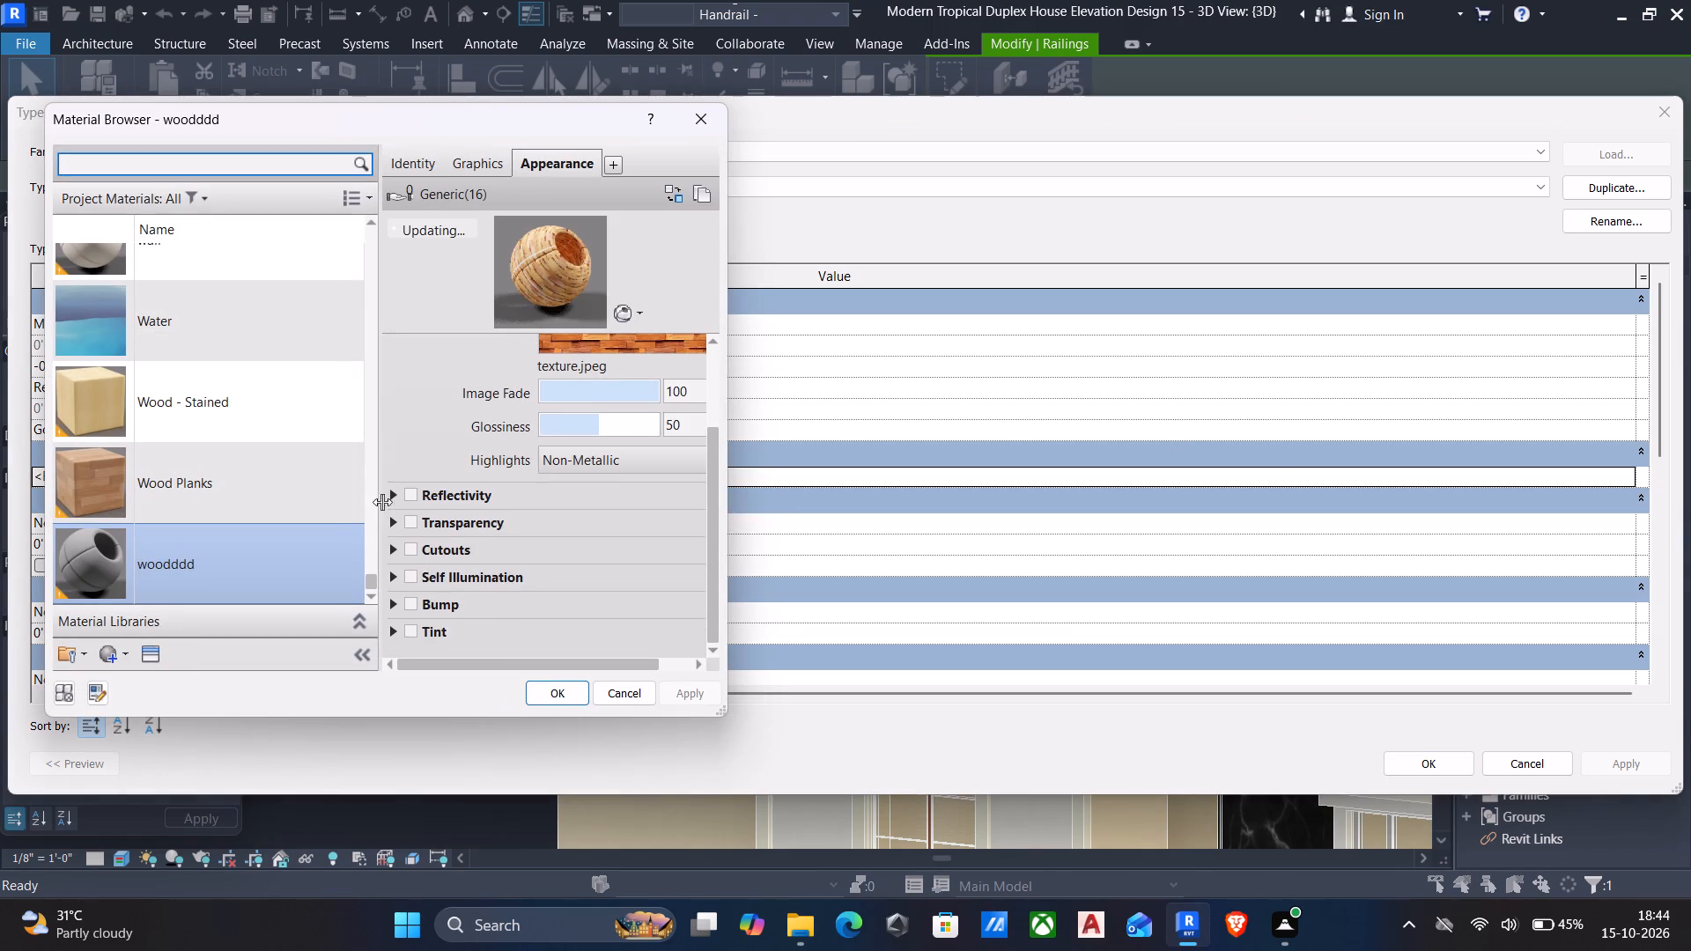
{"action": "scroll", "coordinate": [382, 502], "scroll_direction": "down", "scroll_amount": 2}
{"action": "scroll", "coordinate": [260, 475], "scroll_direction": "down", "scroll_amount": 6}
{"action": "scroll", "coordinate": [258, 476], "scroll_direction": "up", "scroll_amount": 4}
{"action": "scroll", "coordinate": [254, 477], "scroll_direction": "down", "scroll_amount": 2}
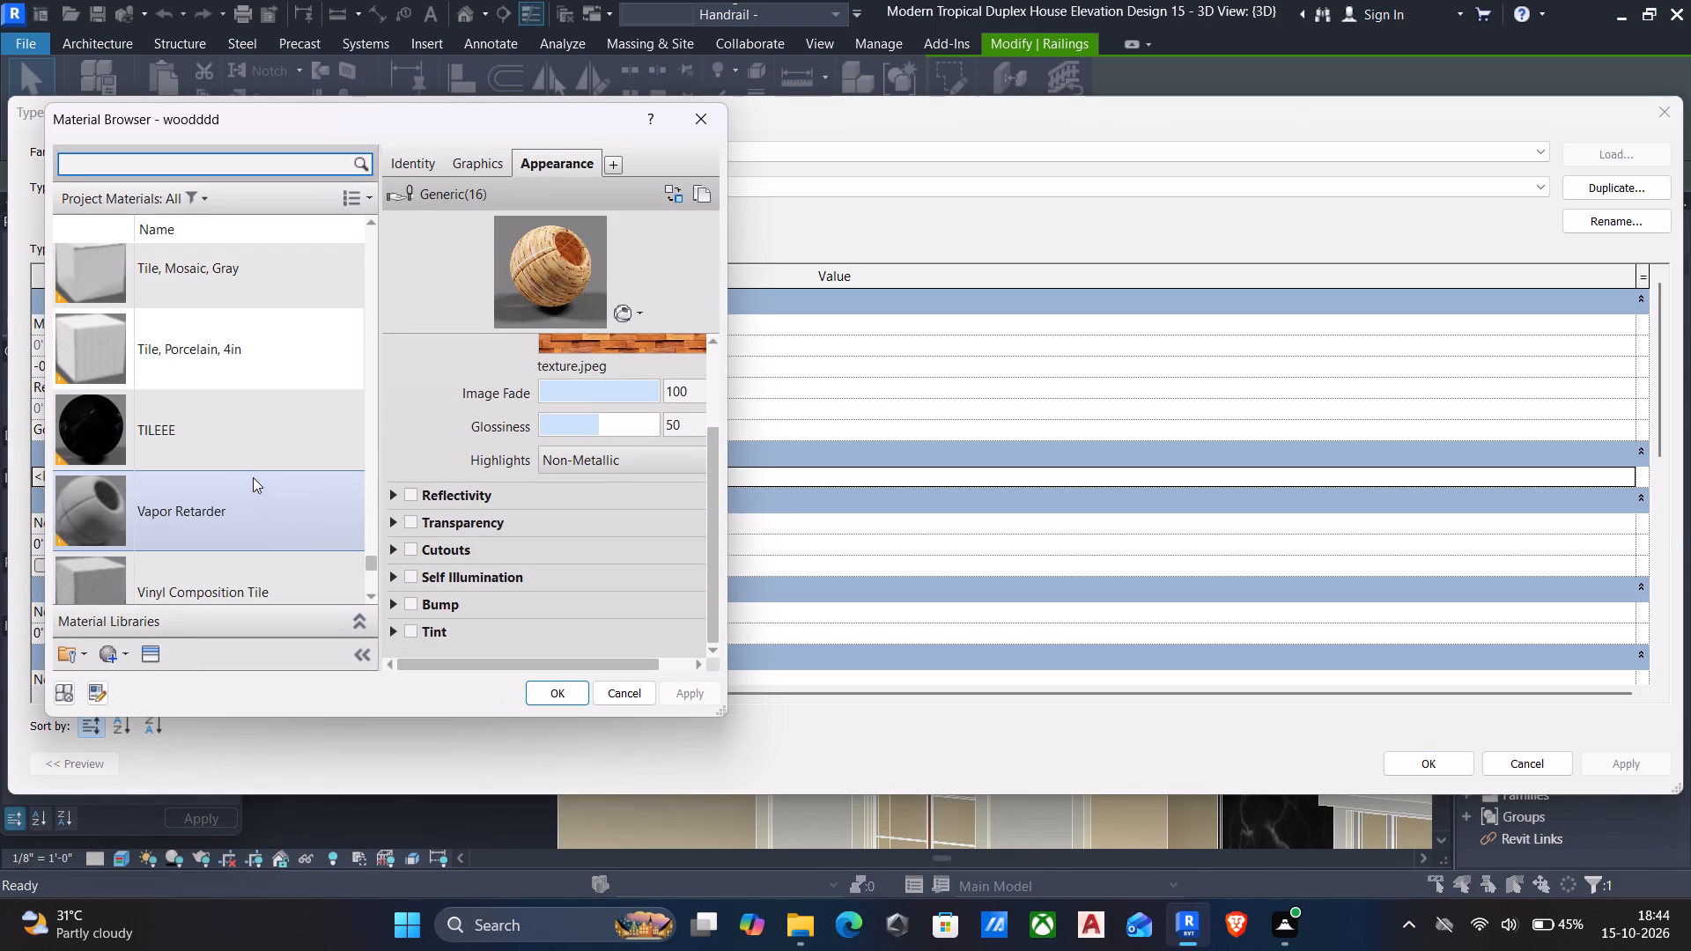
{"action": "left_click", "coordinate": [218, 437]}
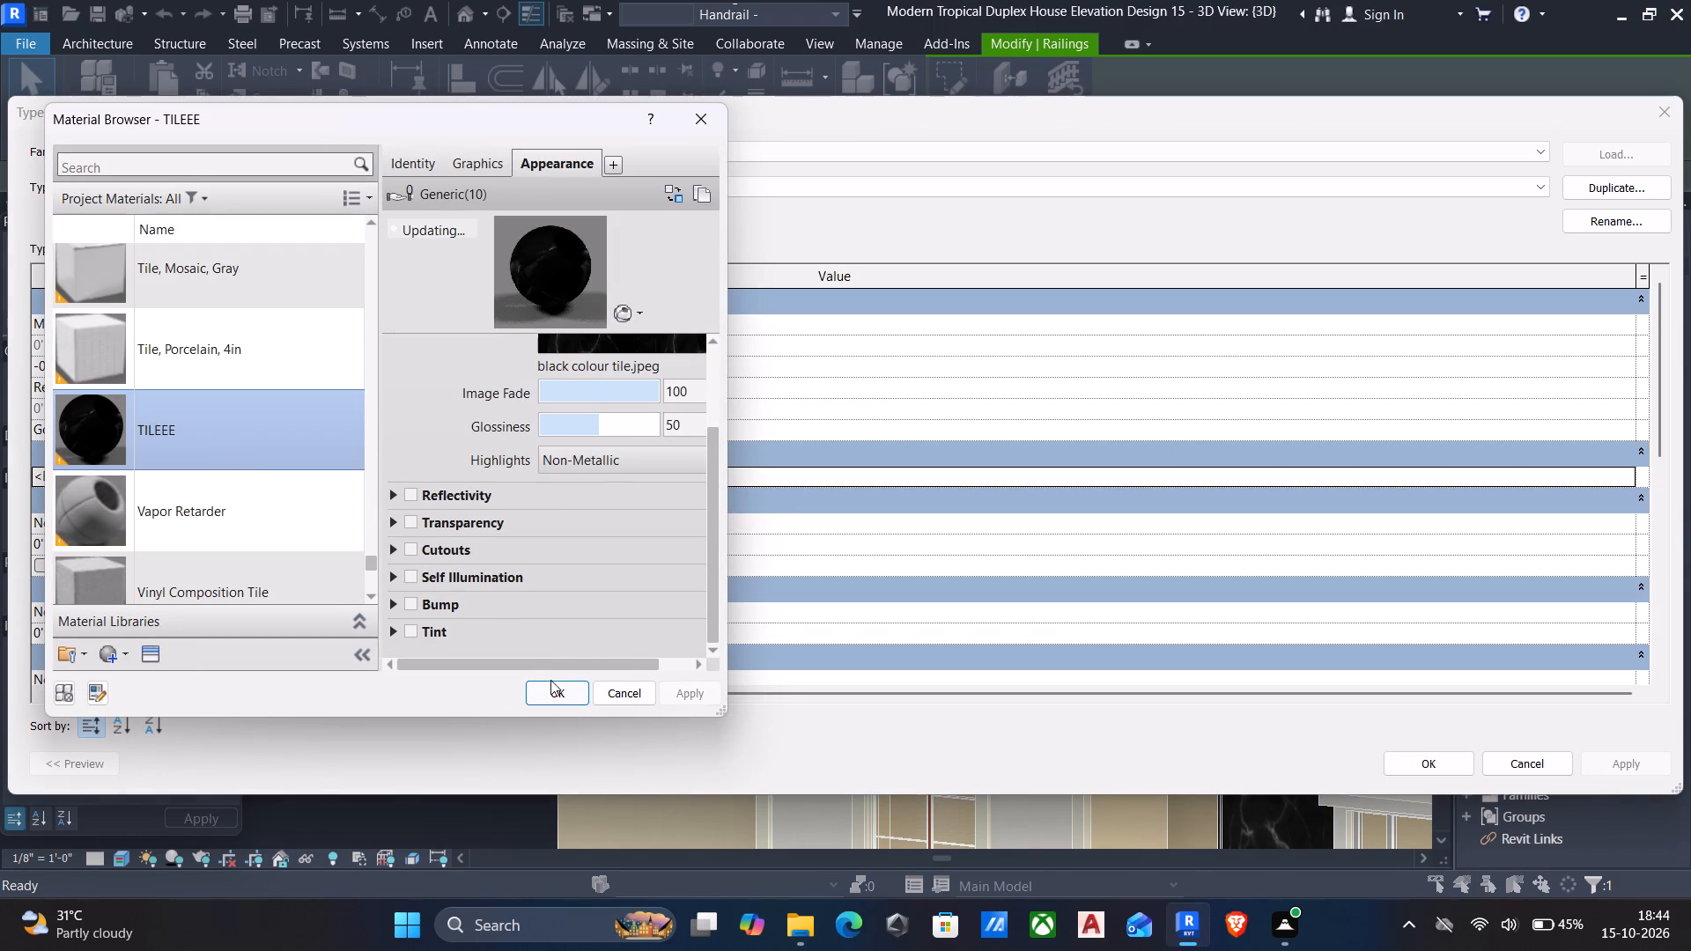
{"action": "left_click", "coordinate": [552, 682]}
{"action": "left_click", "coordinate": [1420, 760]}
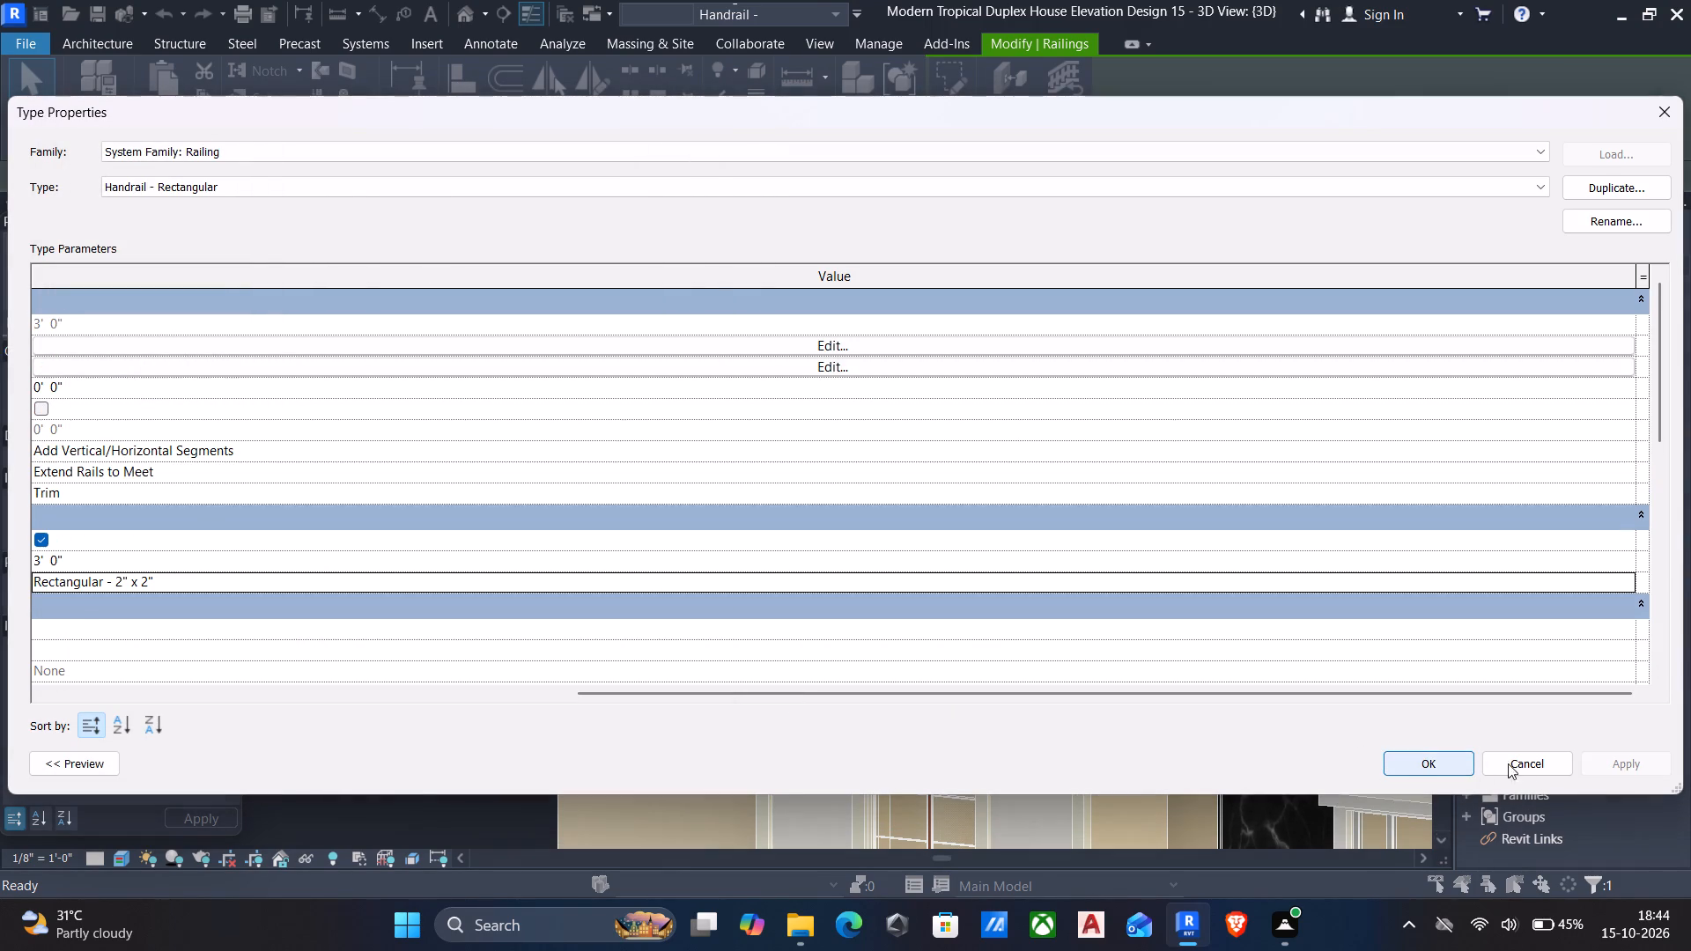
{"action": "left_click", "coordinate": [1420, 755]}
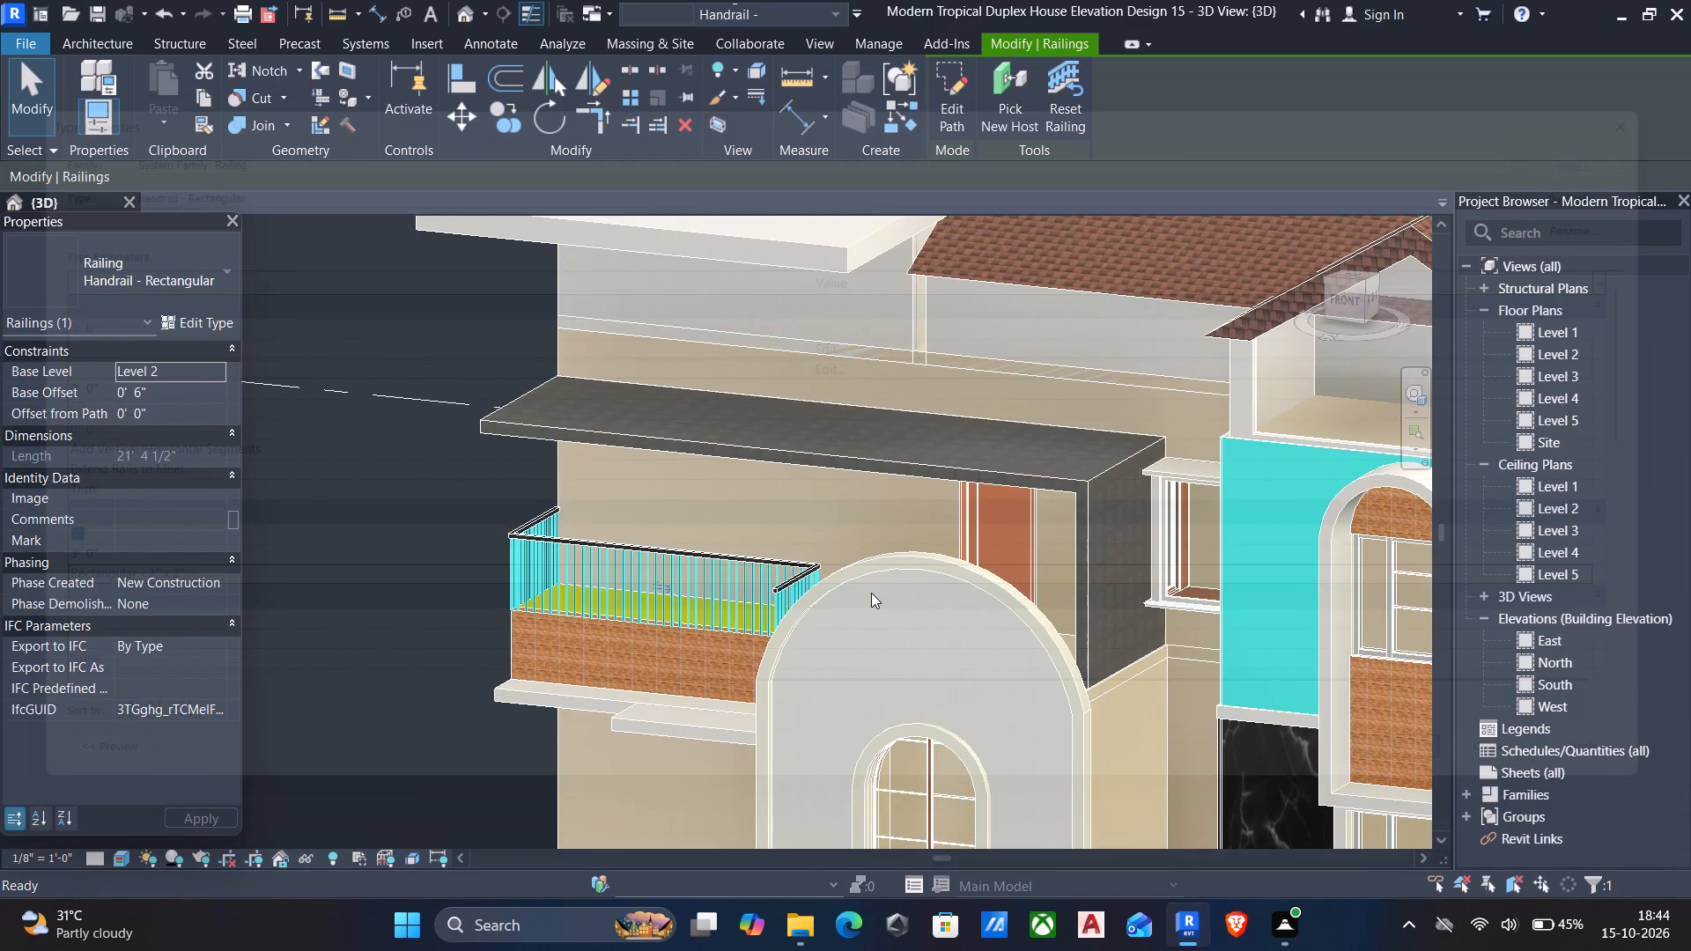
{"action": "key", "text": "Escape"}
Examine the balcony railing and the yellow balcony floor behind it from the front, side and above.
{"action": "scroll", "coordinate": [725, 558], "scroll_direction": "up", "scroll_amount": 5}
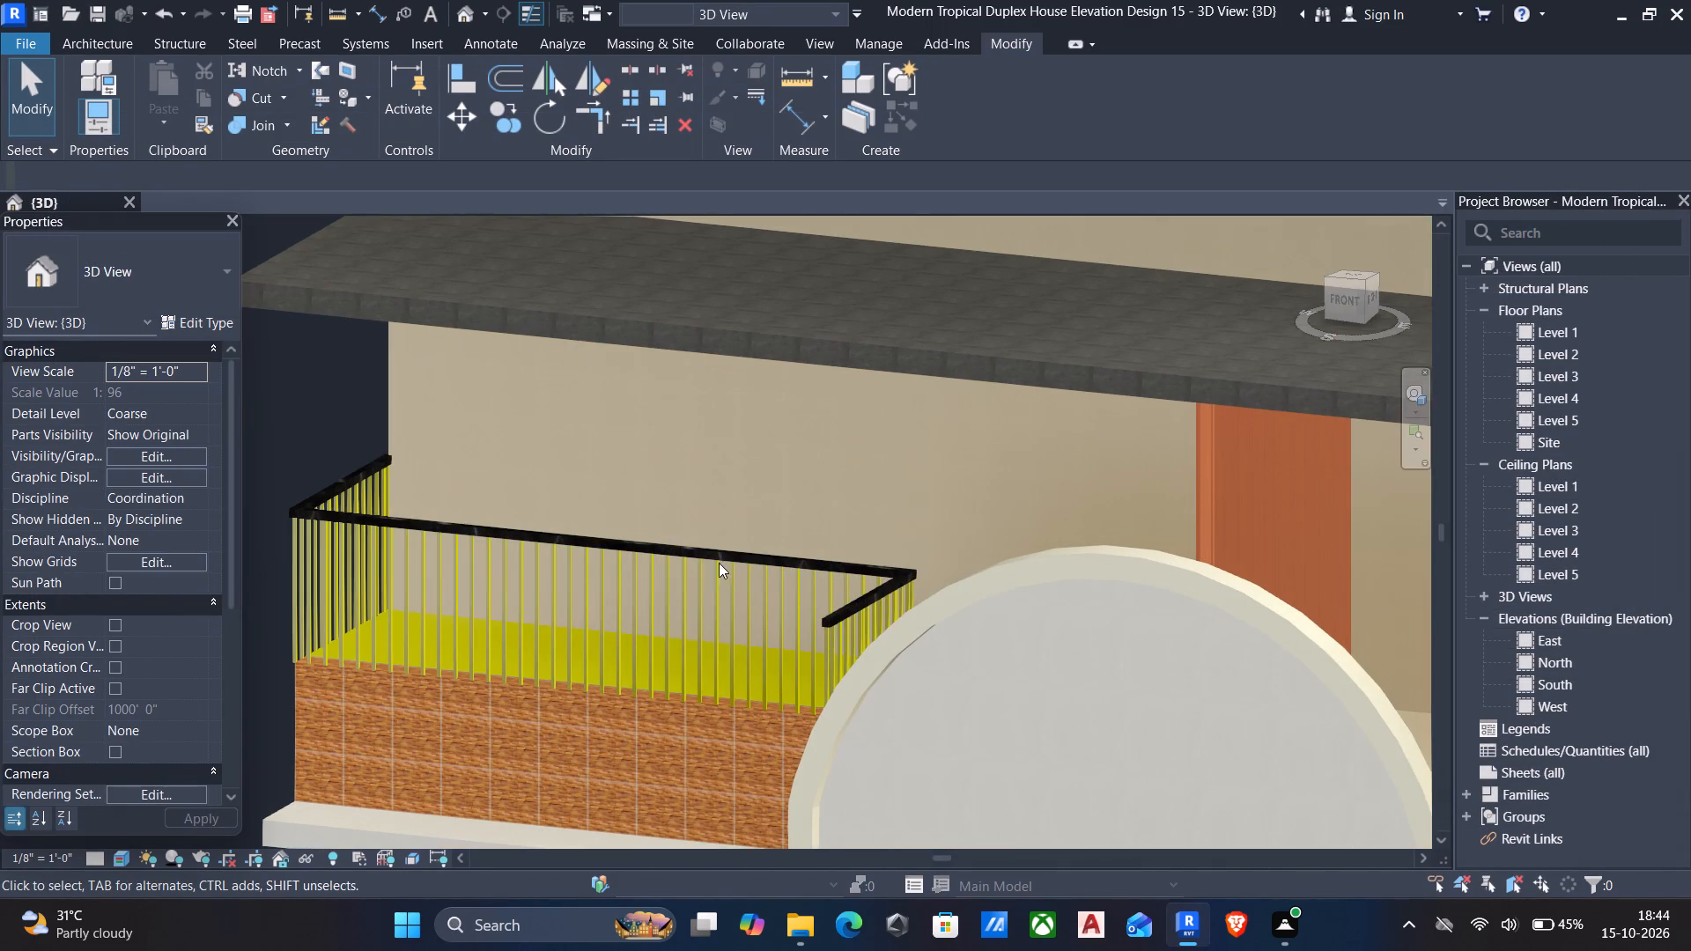
{"action": "scroll", "coordinate": [624, 630], "scroll_direction": "down", "scroll_amount": 4}
{"action": "middle_click_drag", "start_coordinate": [621, 641], "coordinate": [619, 675], "text": "shift"}
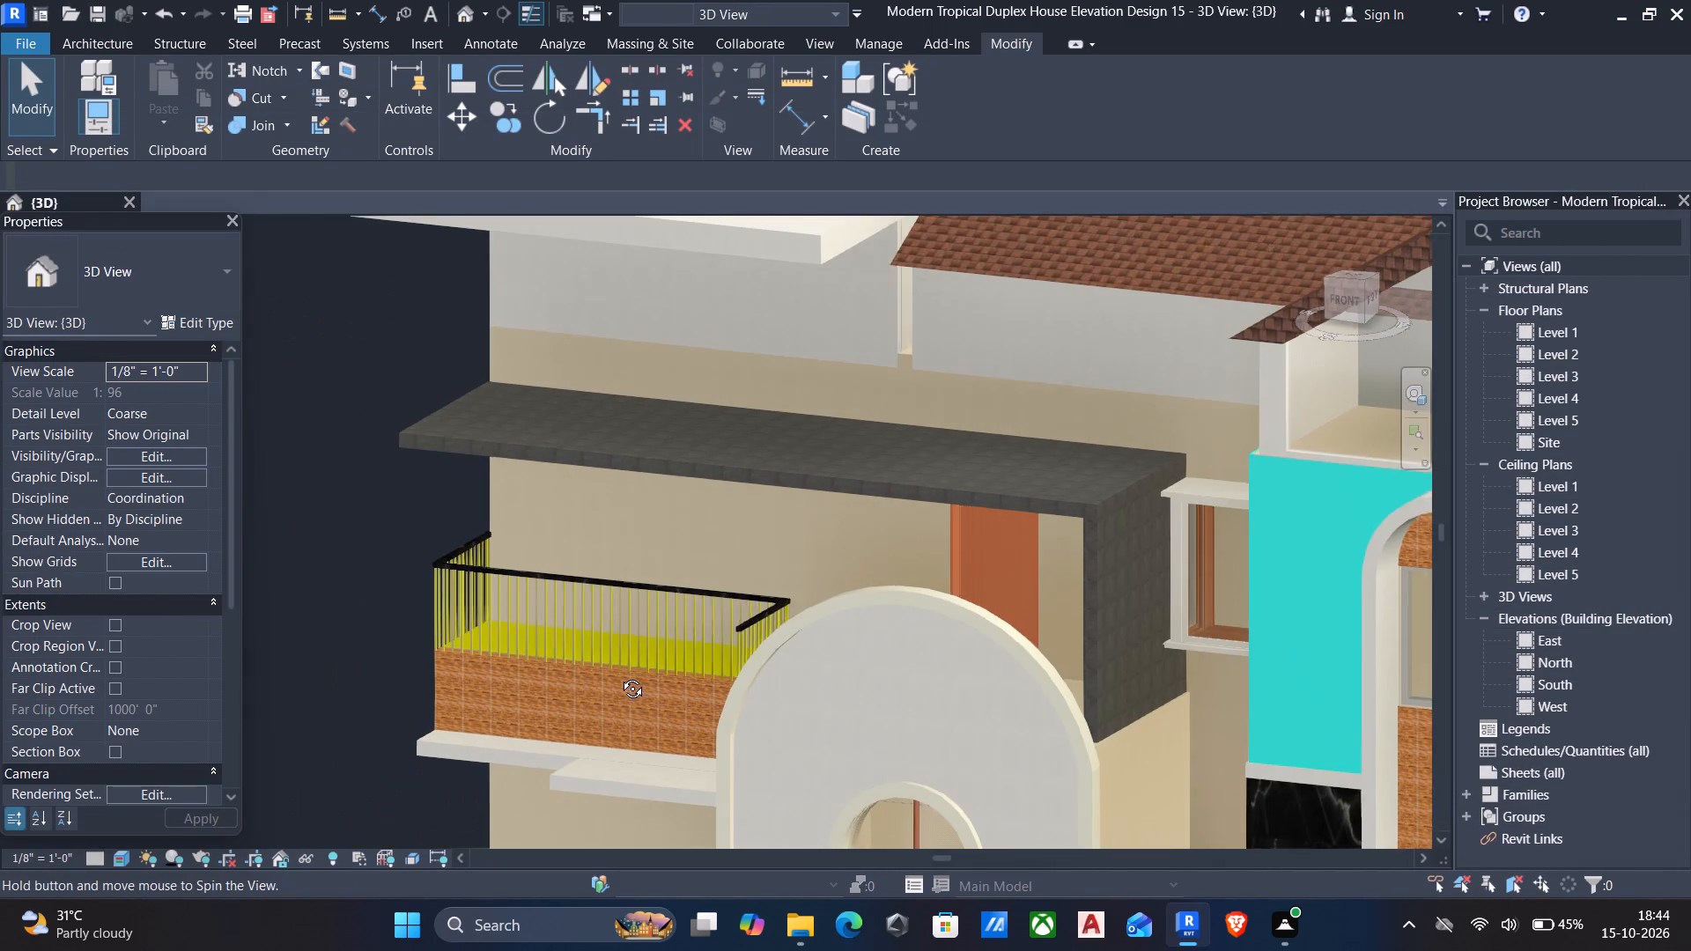
{"action": "middle_click_drag", "start_coordinate": [619, 675], "coordinate": [800, 741], "text": "shift"}
{"action": "scroll", "coordinate": [868, 719], "scroll_direction": "down", "scroll_amount": 1}
{"action": "middle_click_drag", "start_coordinate": [870, 718], "coordinate": [885, 602]}
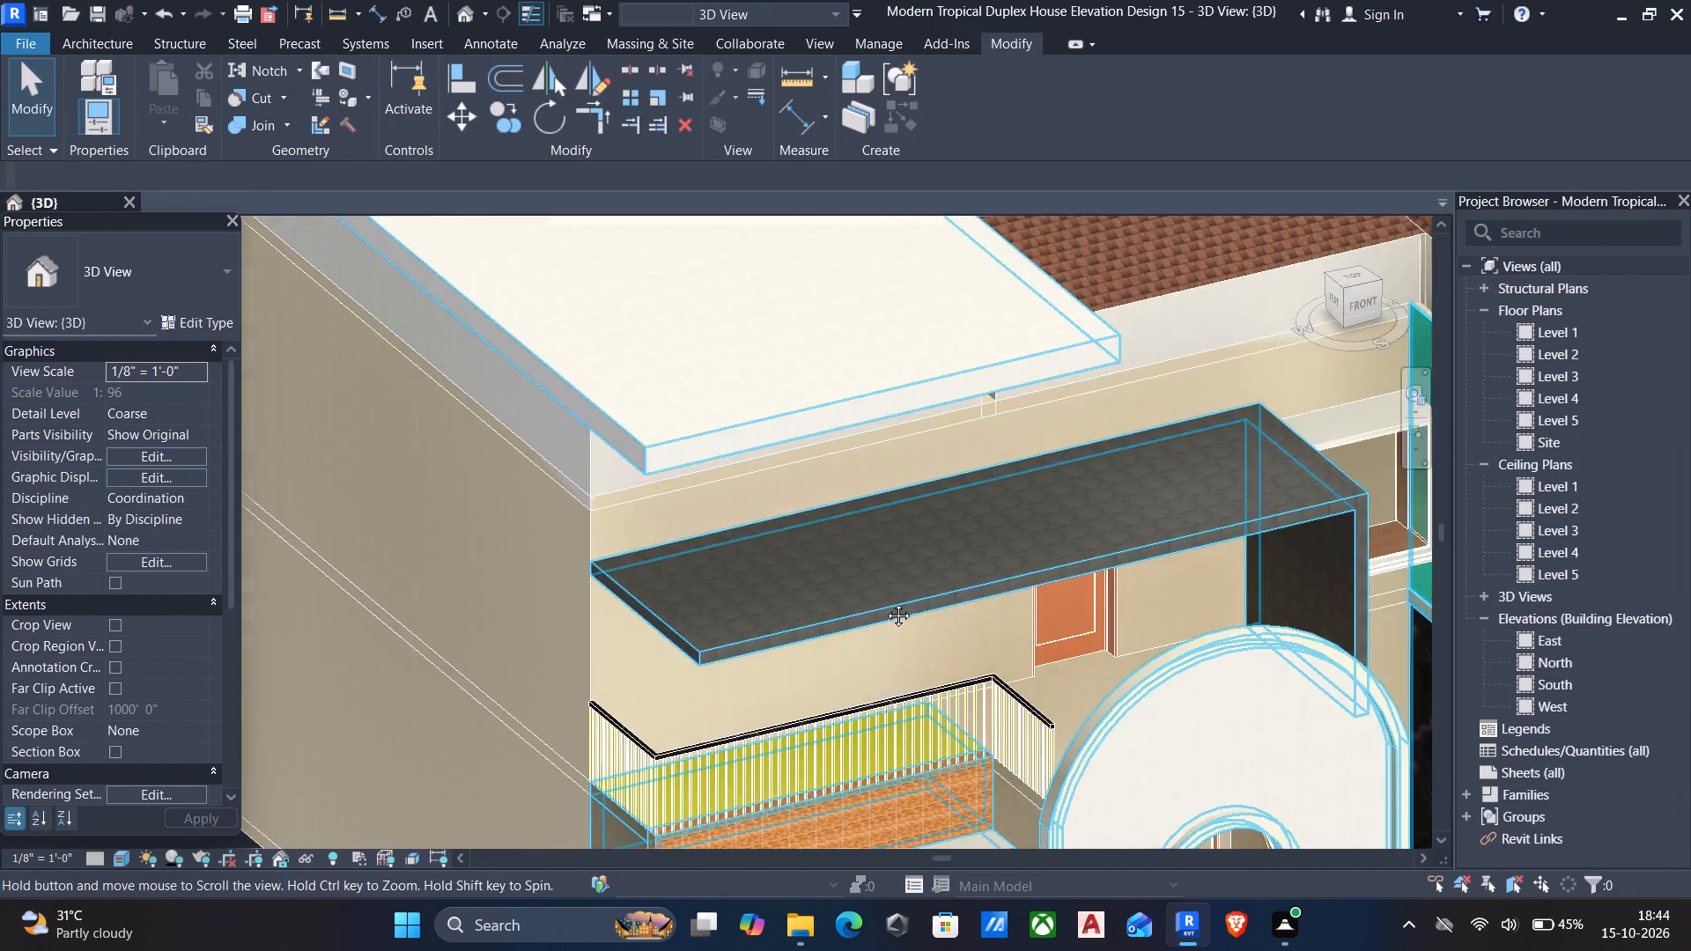
{"action": "middle_click_drag", "start_coordinate": [885, 602], "coordinate": [894, 535]}
{"action": "scroll", "coordinate": [727, 681], "scroll_direction": "up", "scroll_amount": 4}
{"action": "scroll", "coordinate": [816, 560], "scroll_direction": "up", "scroll_amount": 4}
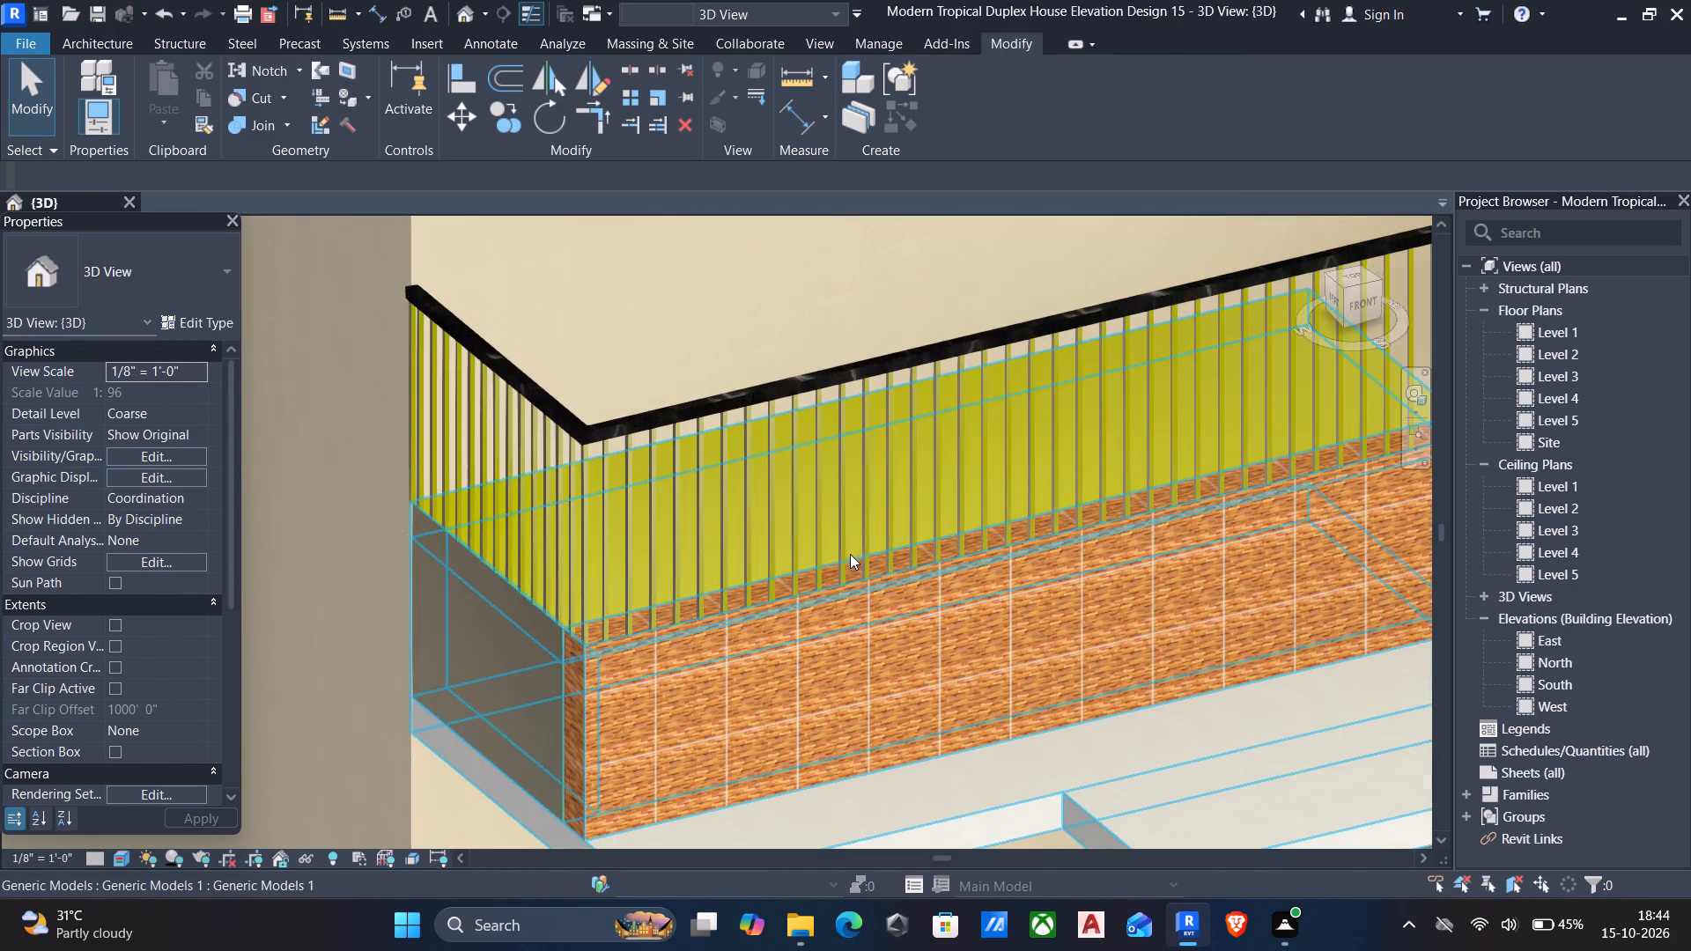
{"action": "middle_click_drag", "start_coordinate": [679, 534], "coordinate": [784, 483]}
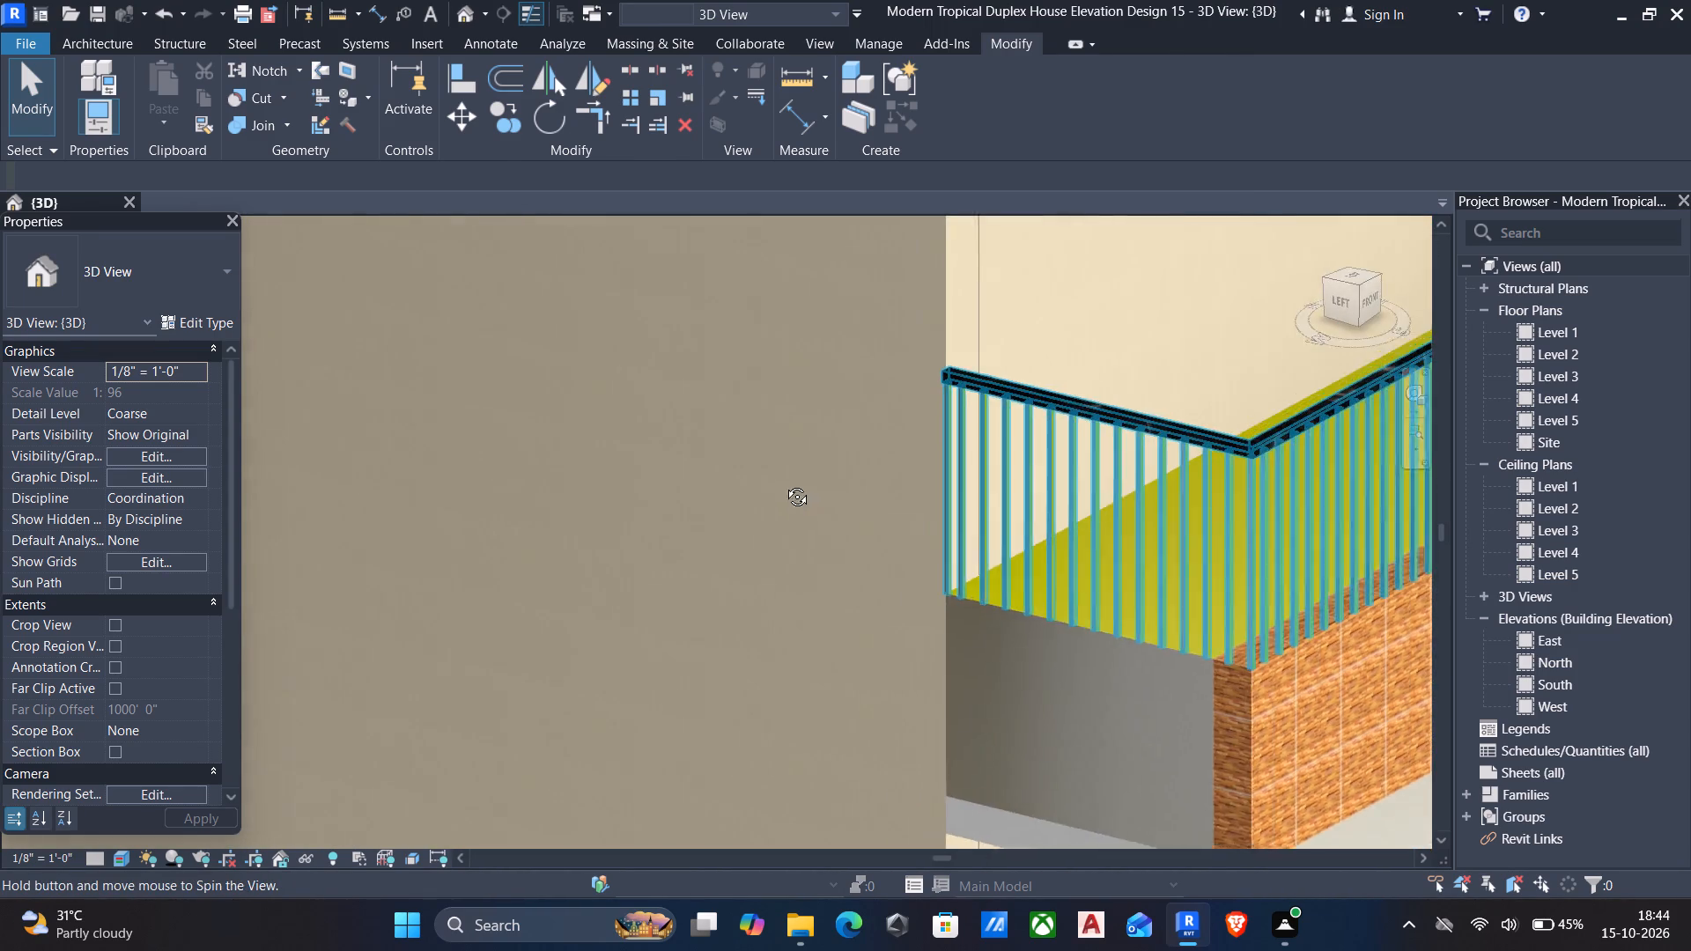
{"action": "middle_click_drag", "start_coordinate": [784, 483], "coordinate": [484, 713]}
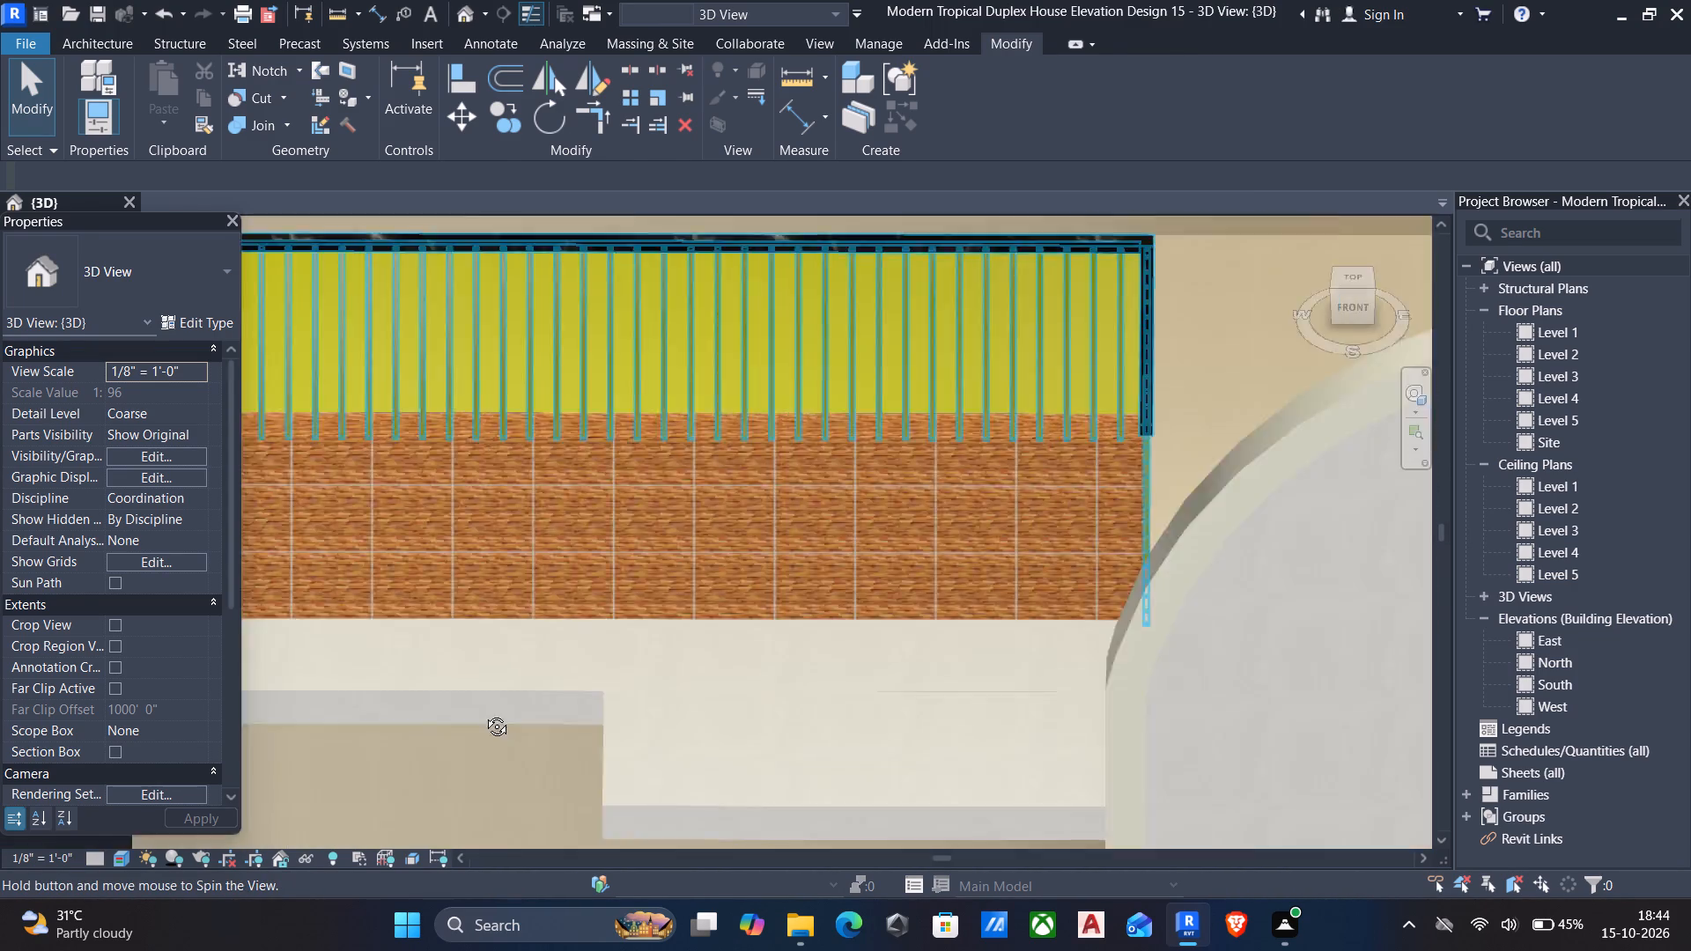
{"action": "middle_click_drag", "start_coordinate": [484, 713], "coordinate": [459, 739]}
{"action": "scroll", "coordinate": [459, 739], "scroll_direction": "up", "scroll_amount": 1, "text": "shift"}
{"action": "middle_click_drag", "start_coordinate": [576, 568], "coordinate": [568, 759]}
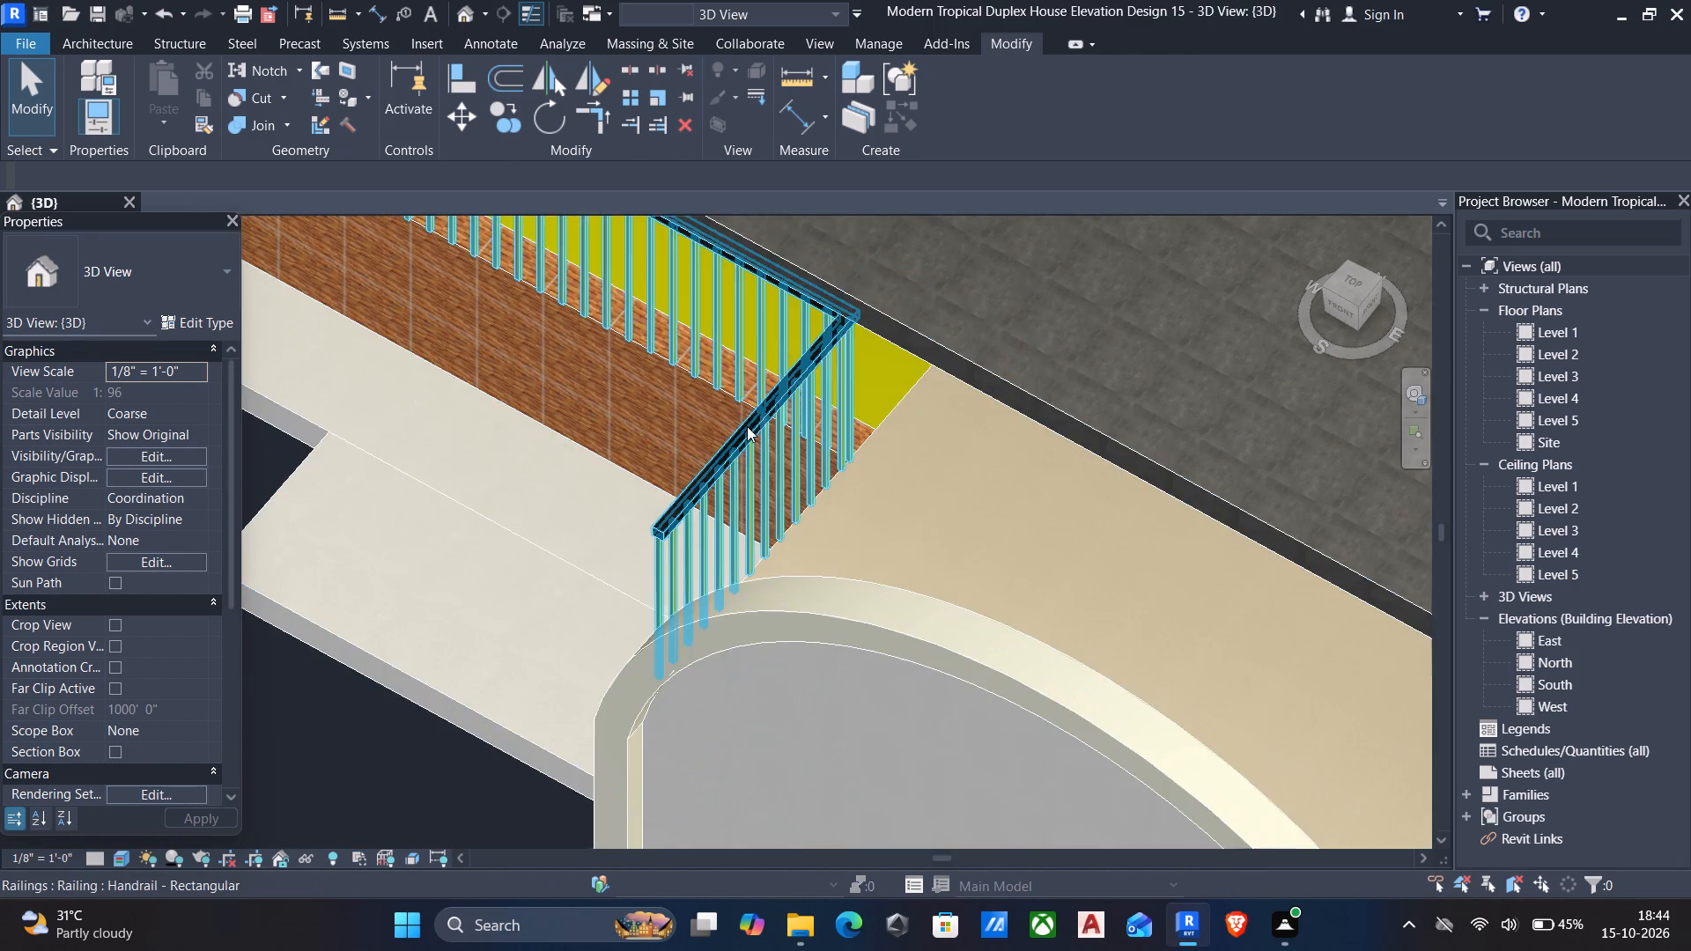
Assign the Gypsum Wall Board material to the yellow balcony floor extrusion and finish the in-place model.
{"action": "left_click", "coordinate": [896, 405]}
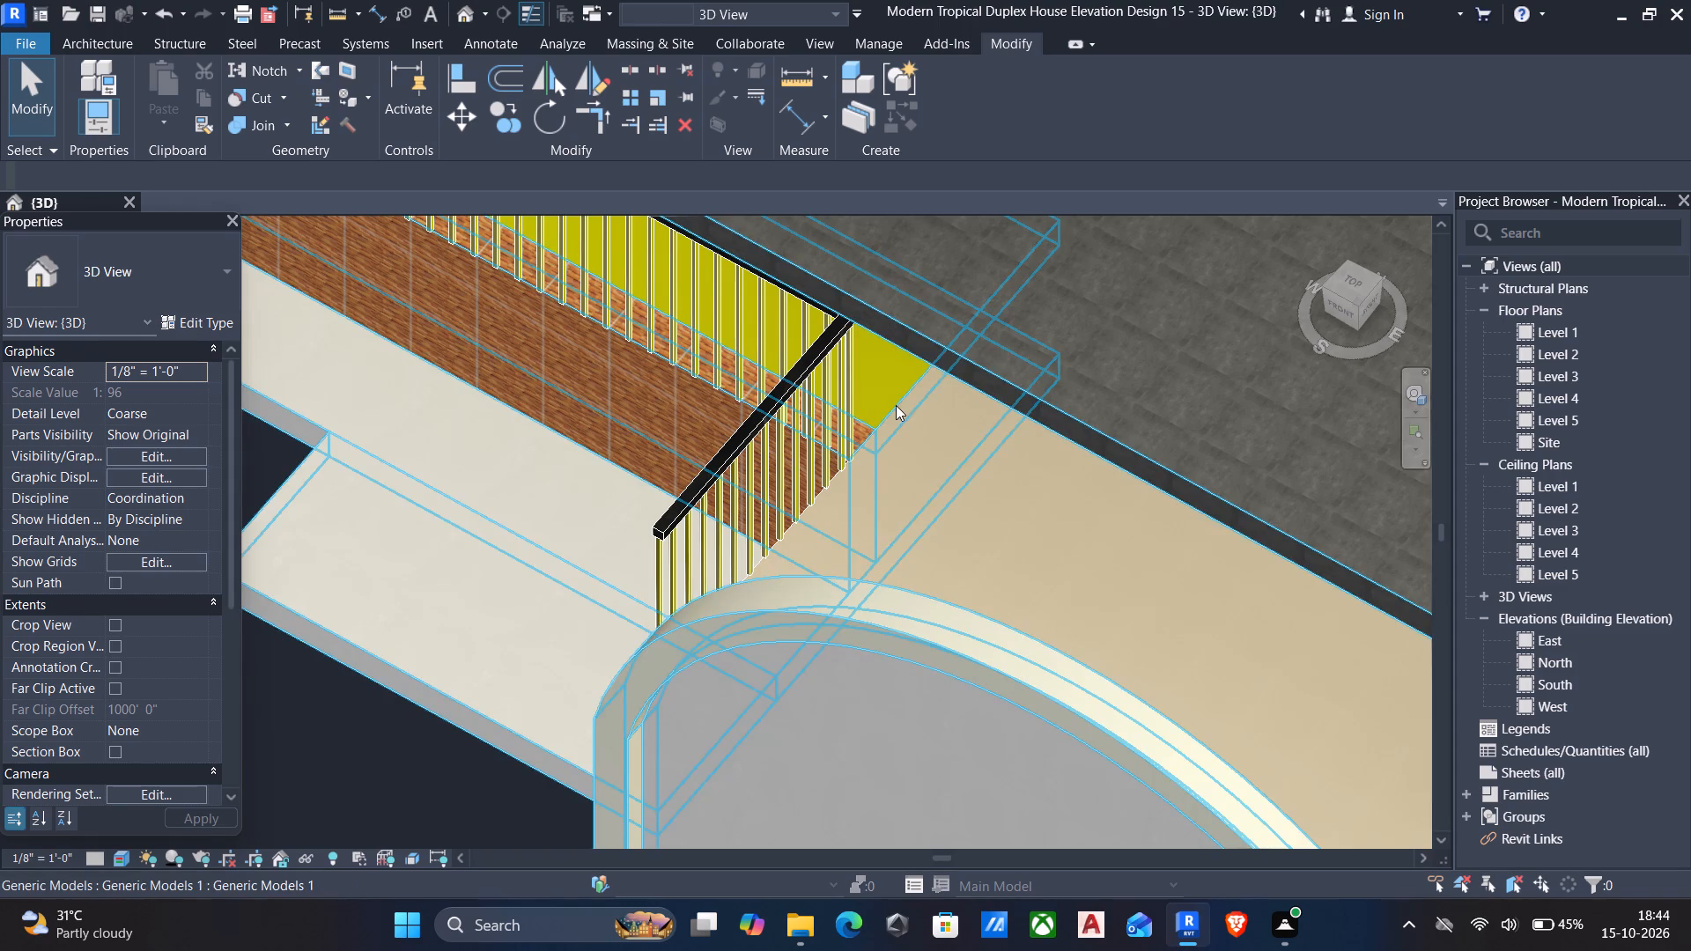
{"action": "scroll", "coordinate": [831, 447], "scroll_direction": "down", "scroll_amount": 6}
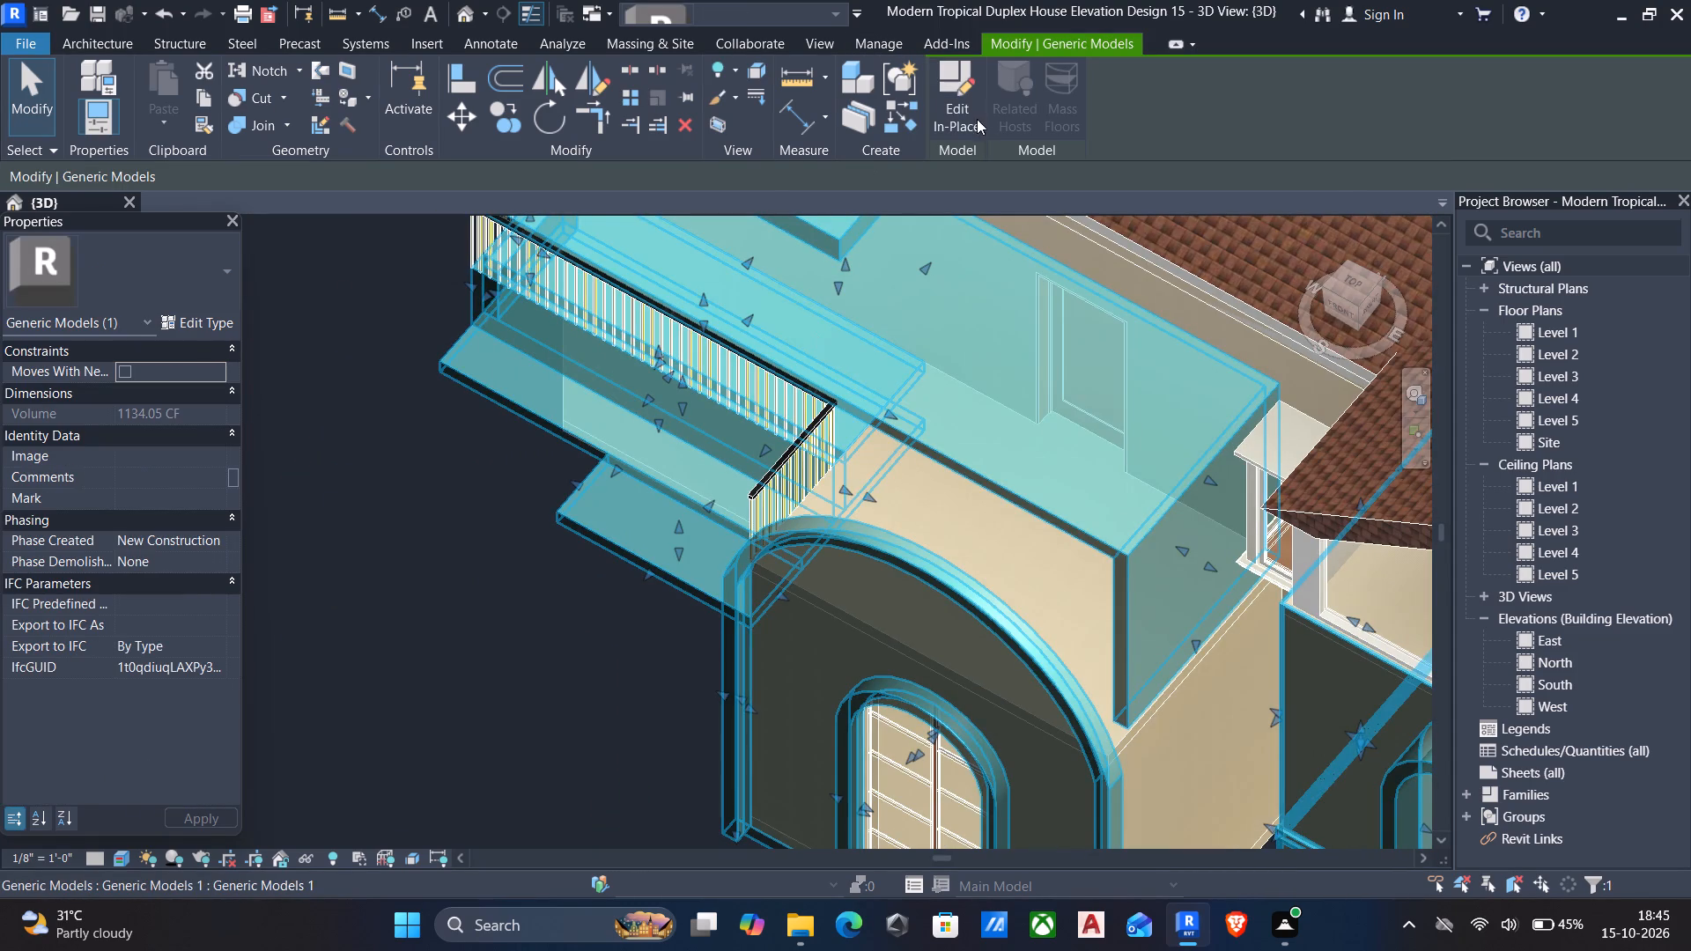
{"action": "left_click", "coordinate": [959, 85]}
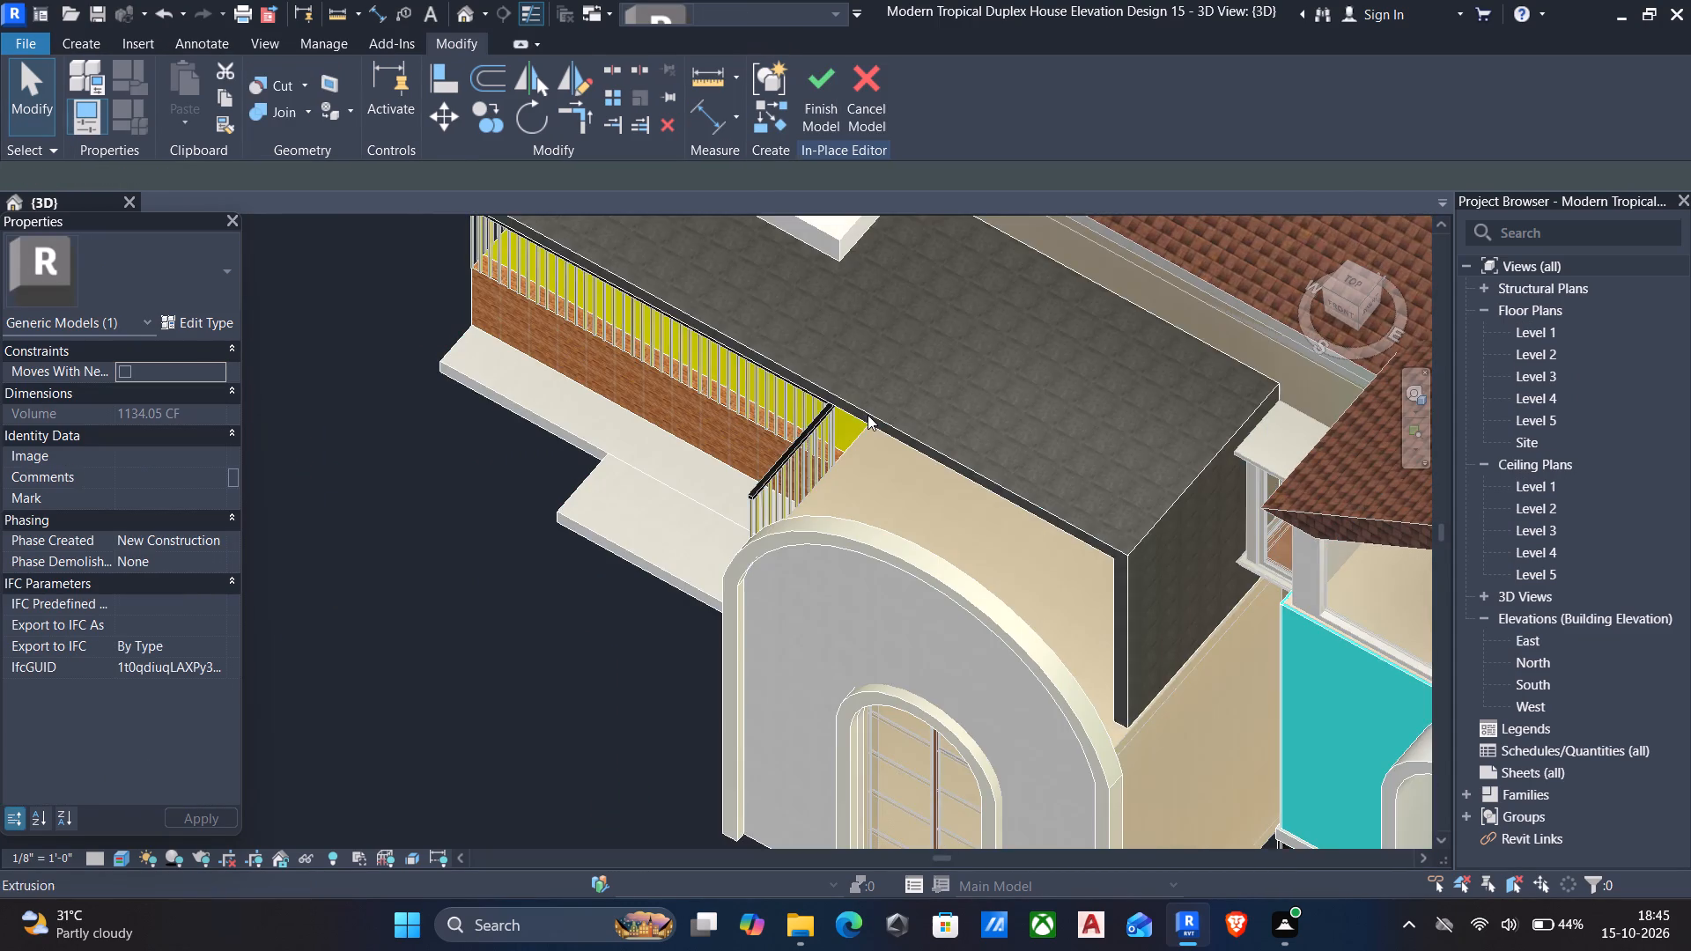
{"action": "scroll", "coordinate": [868, 415], "scroll_direction": "up", "scroll_amount": 4}
{"action": "left_click", "coordinate": [833, 465]}
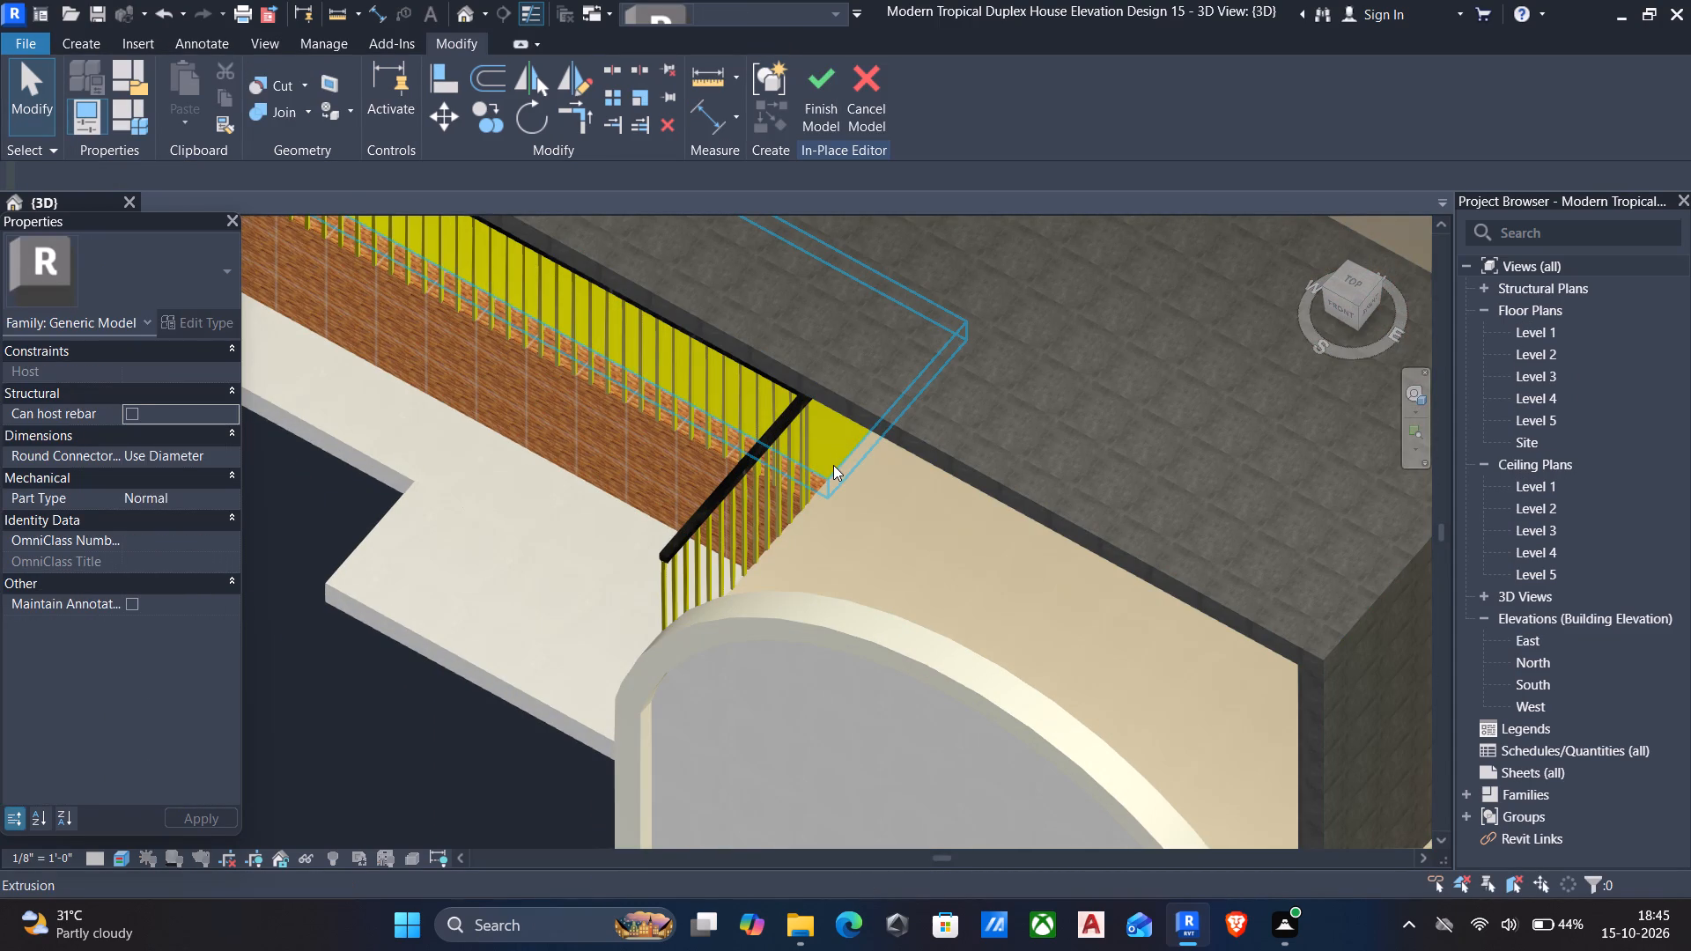
{"action": "scroll", "coordinate": [823, 472], "scroll_direction": "down", "scroll_amount": 6}
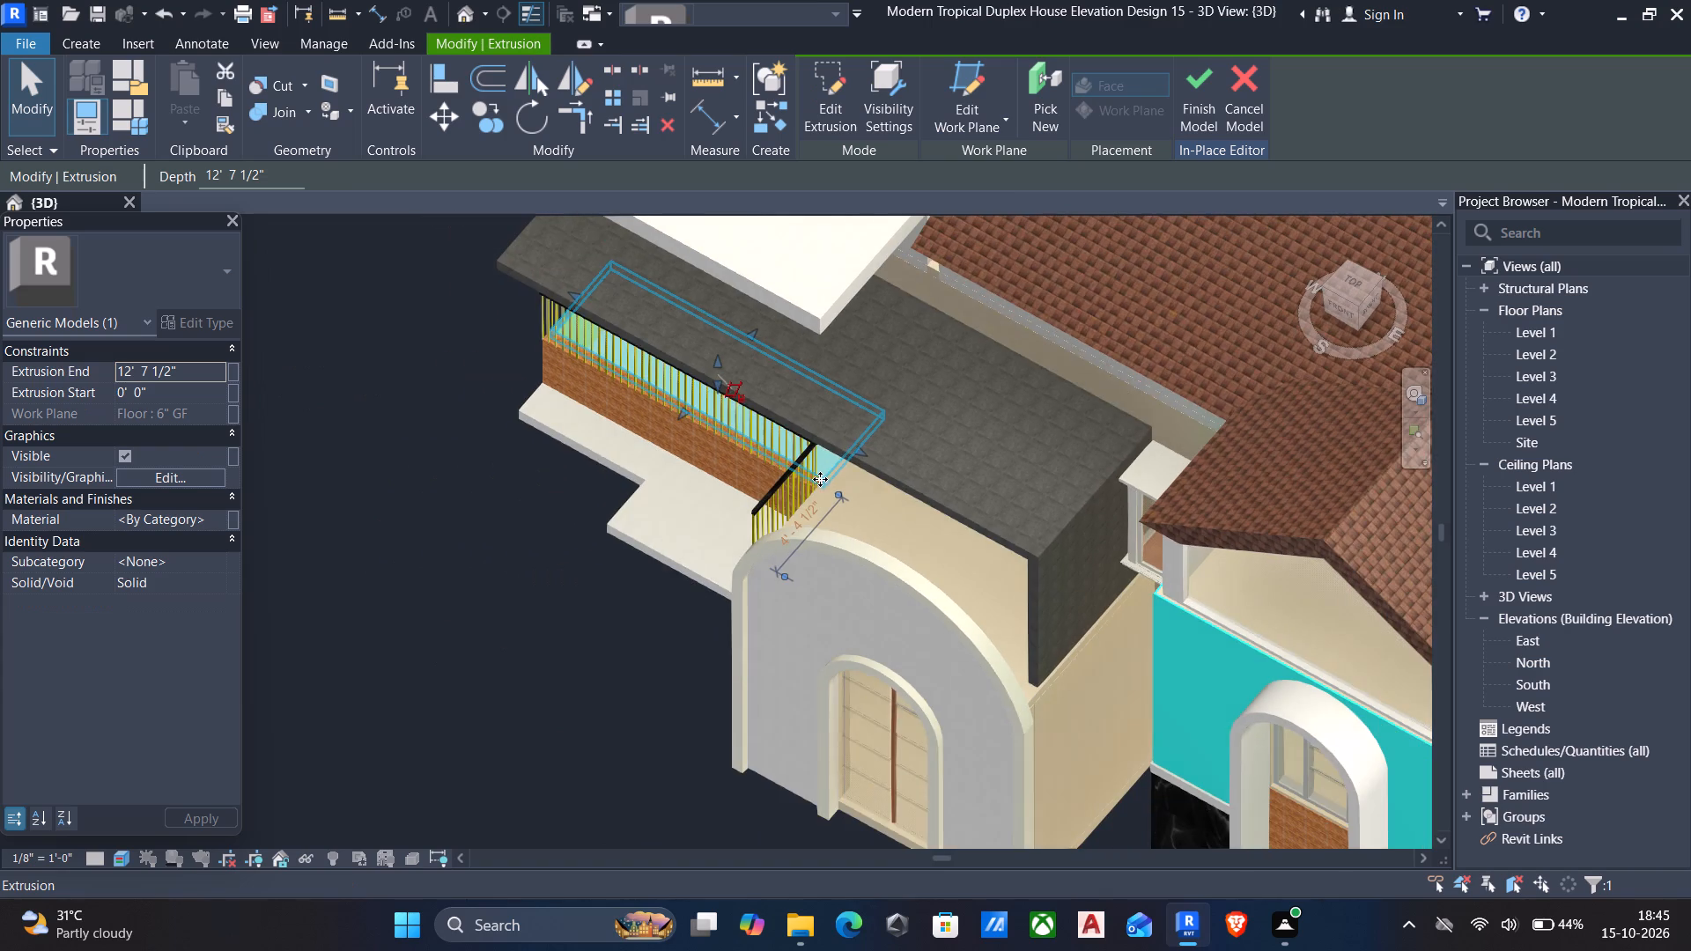
{"action": "left_click", "coordinate": [218, 518]}
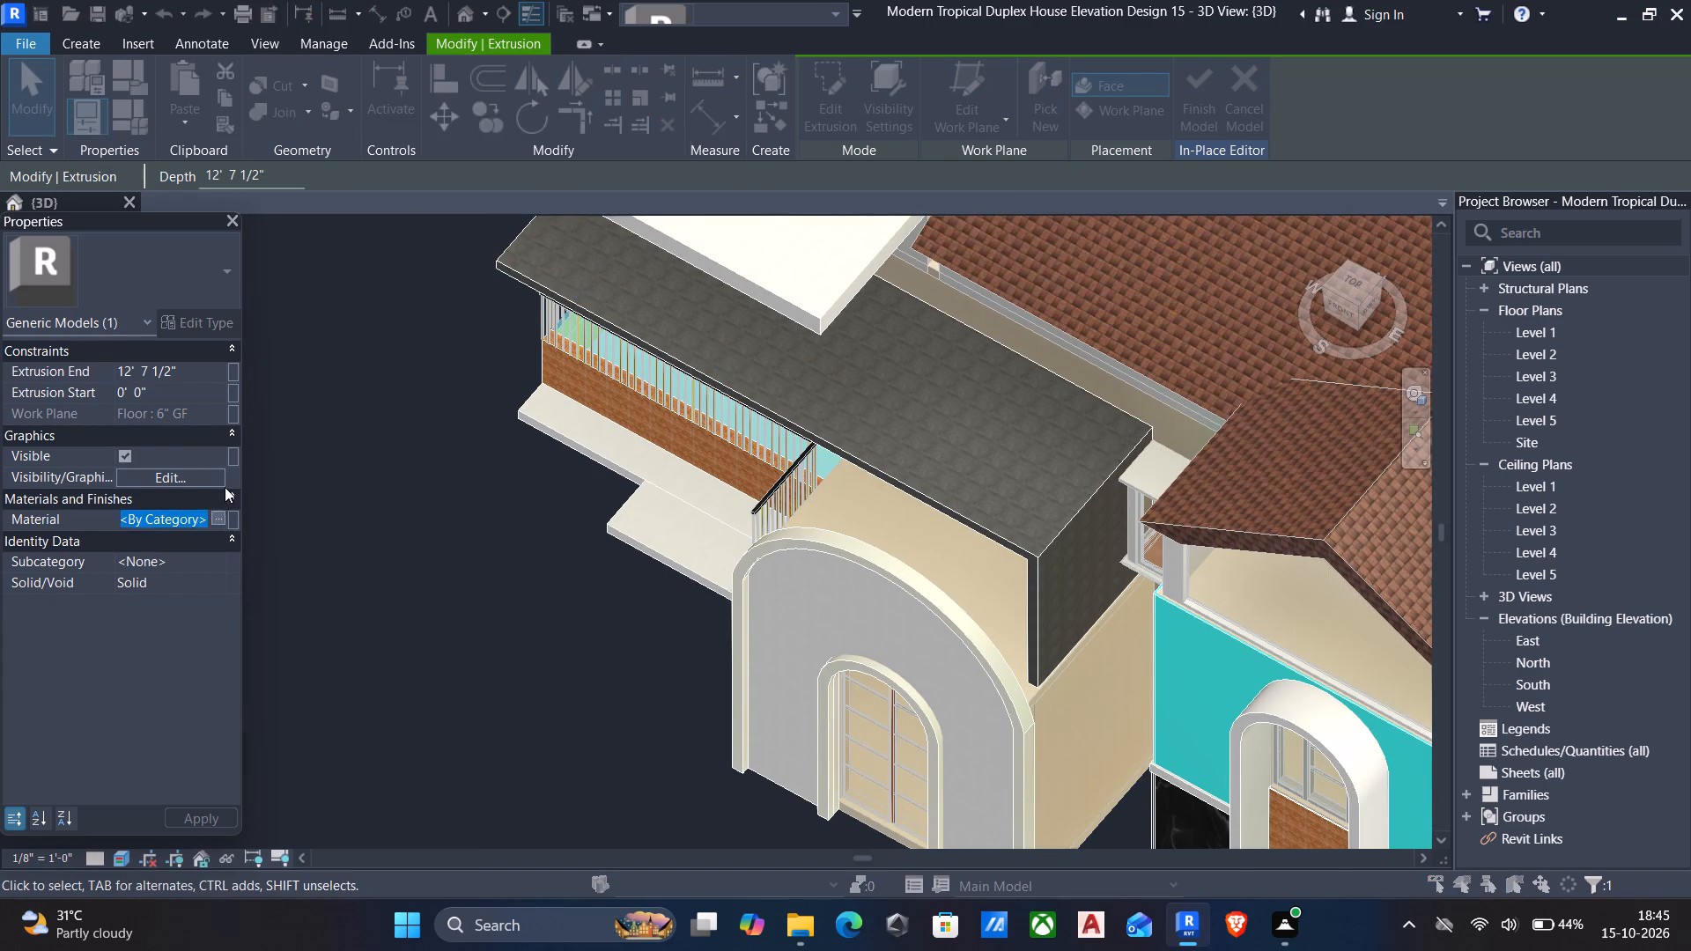
{"action": "scroll", "coordinate": [196, 351], "scroll_direction": "up", "scroll_amount": 9}
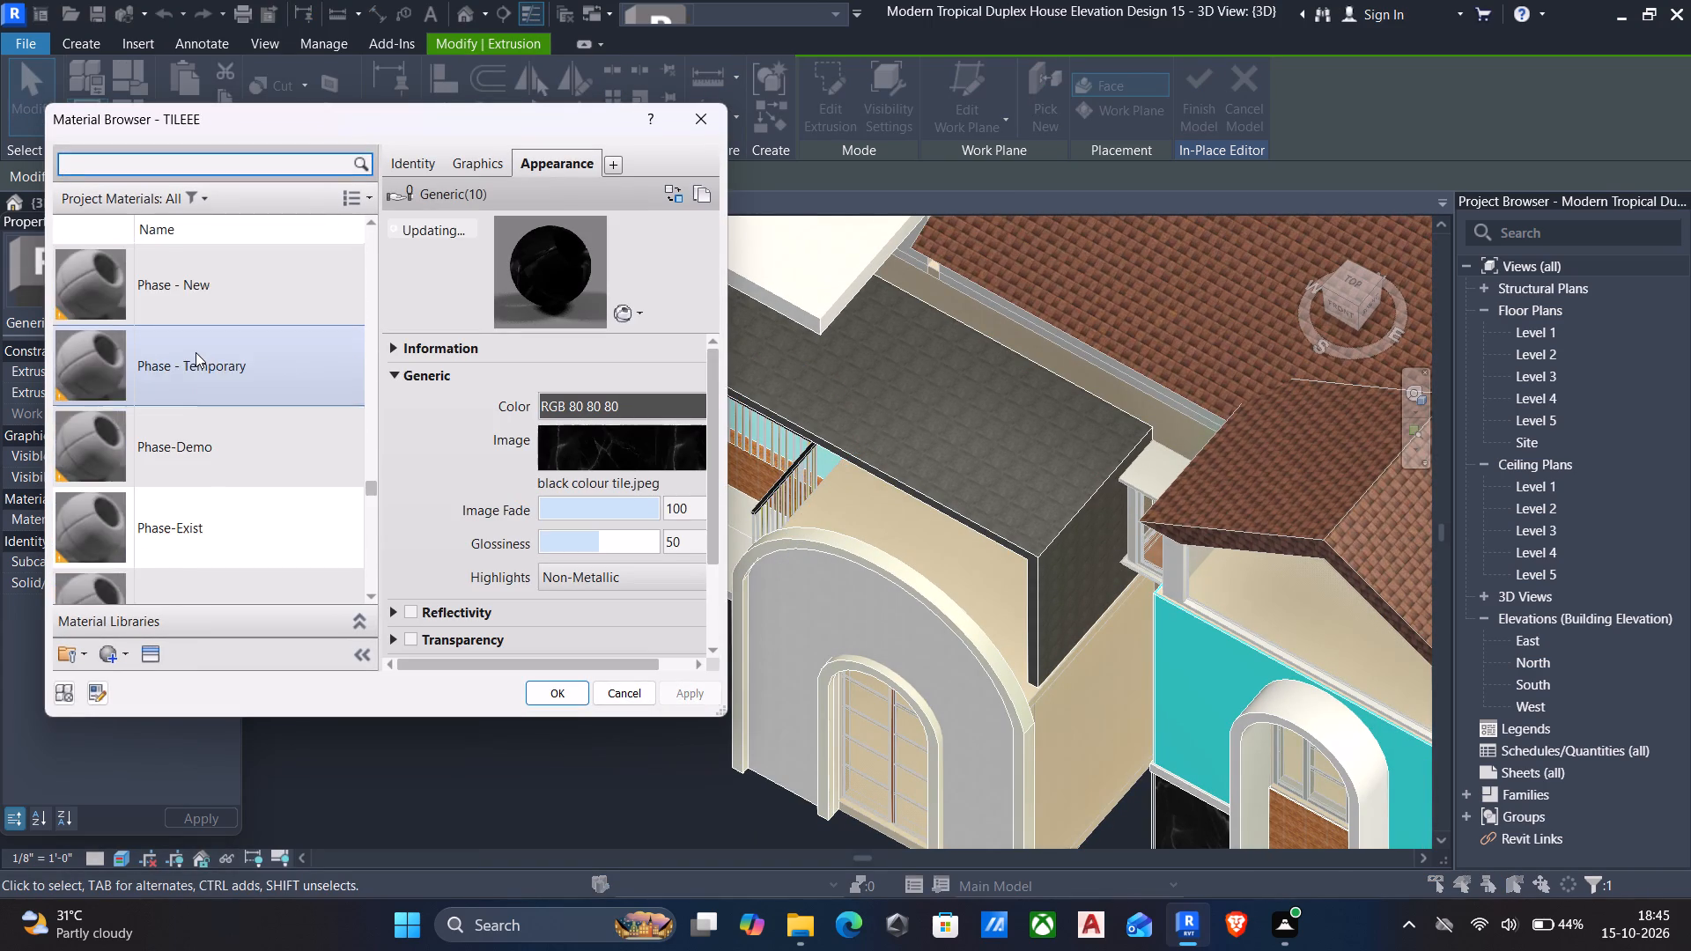
{"action": "scroll", "coordinate": [196, 352], "scroll_direction": "up", "scroll_amount": 6}
{"action": "left_click", "coordinate": [196, 403]}
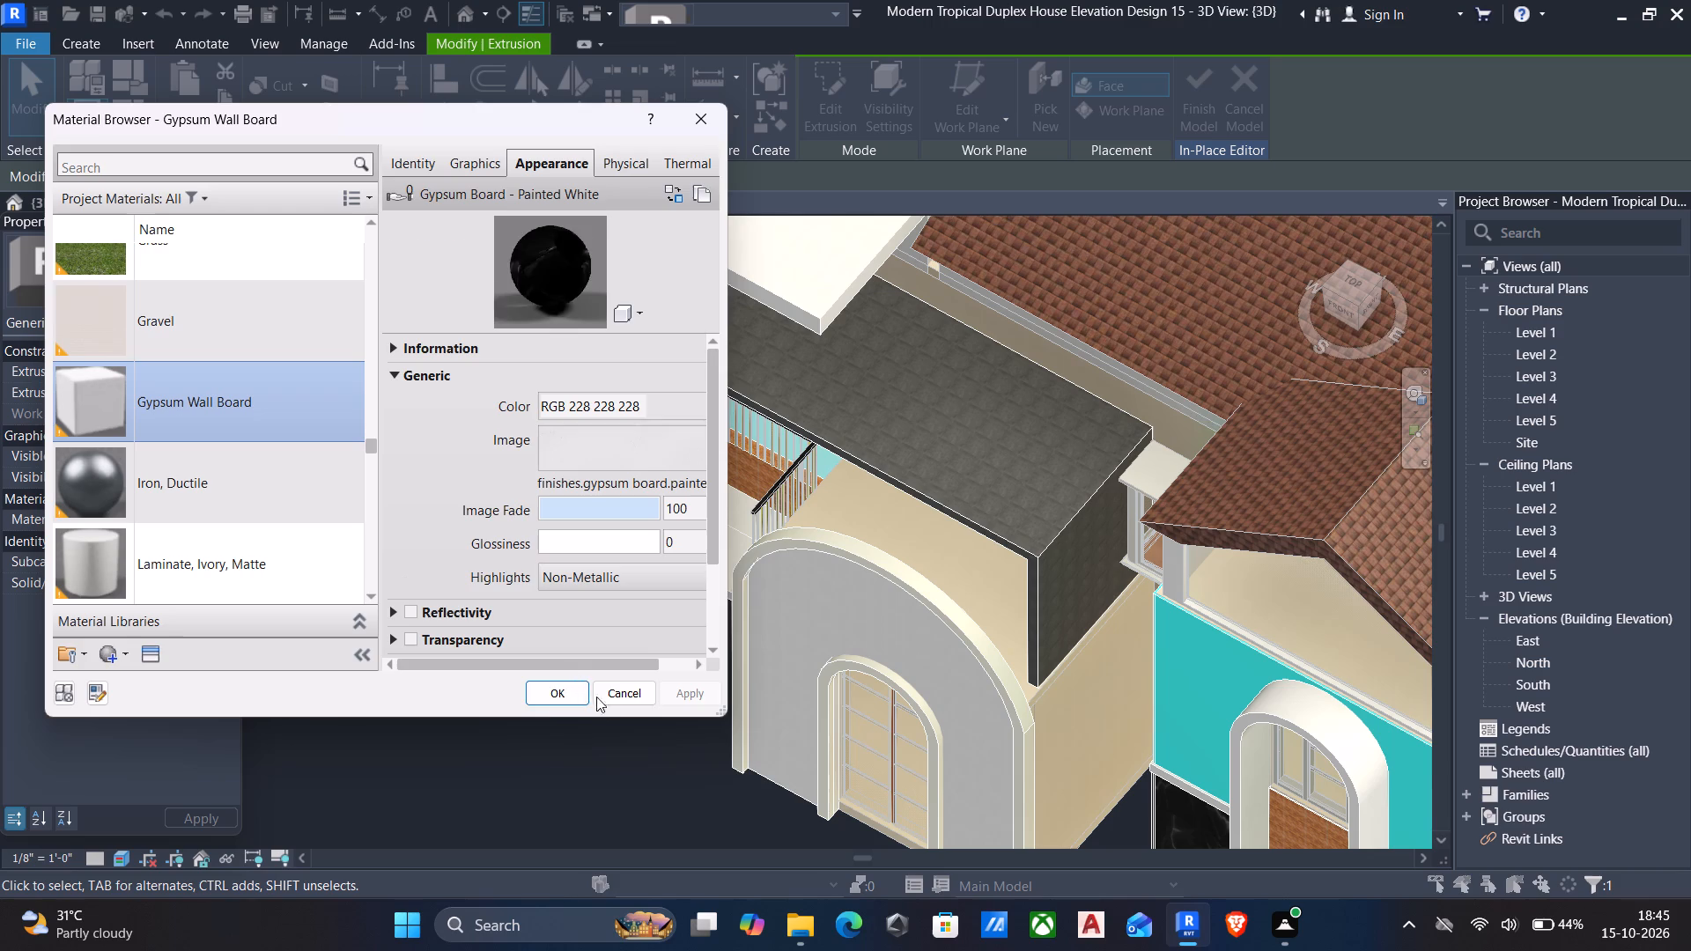
{"action": "left_click", "coordinate": [527, 694]}
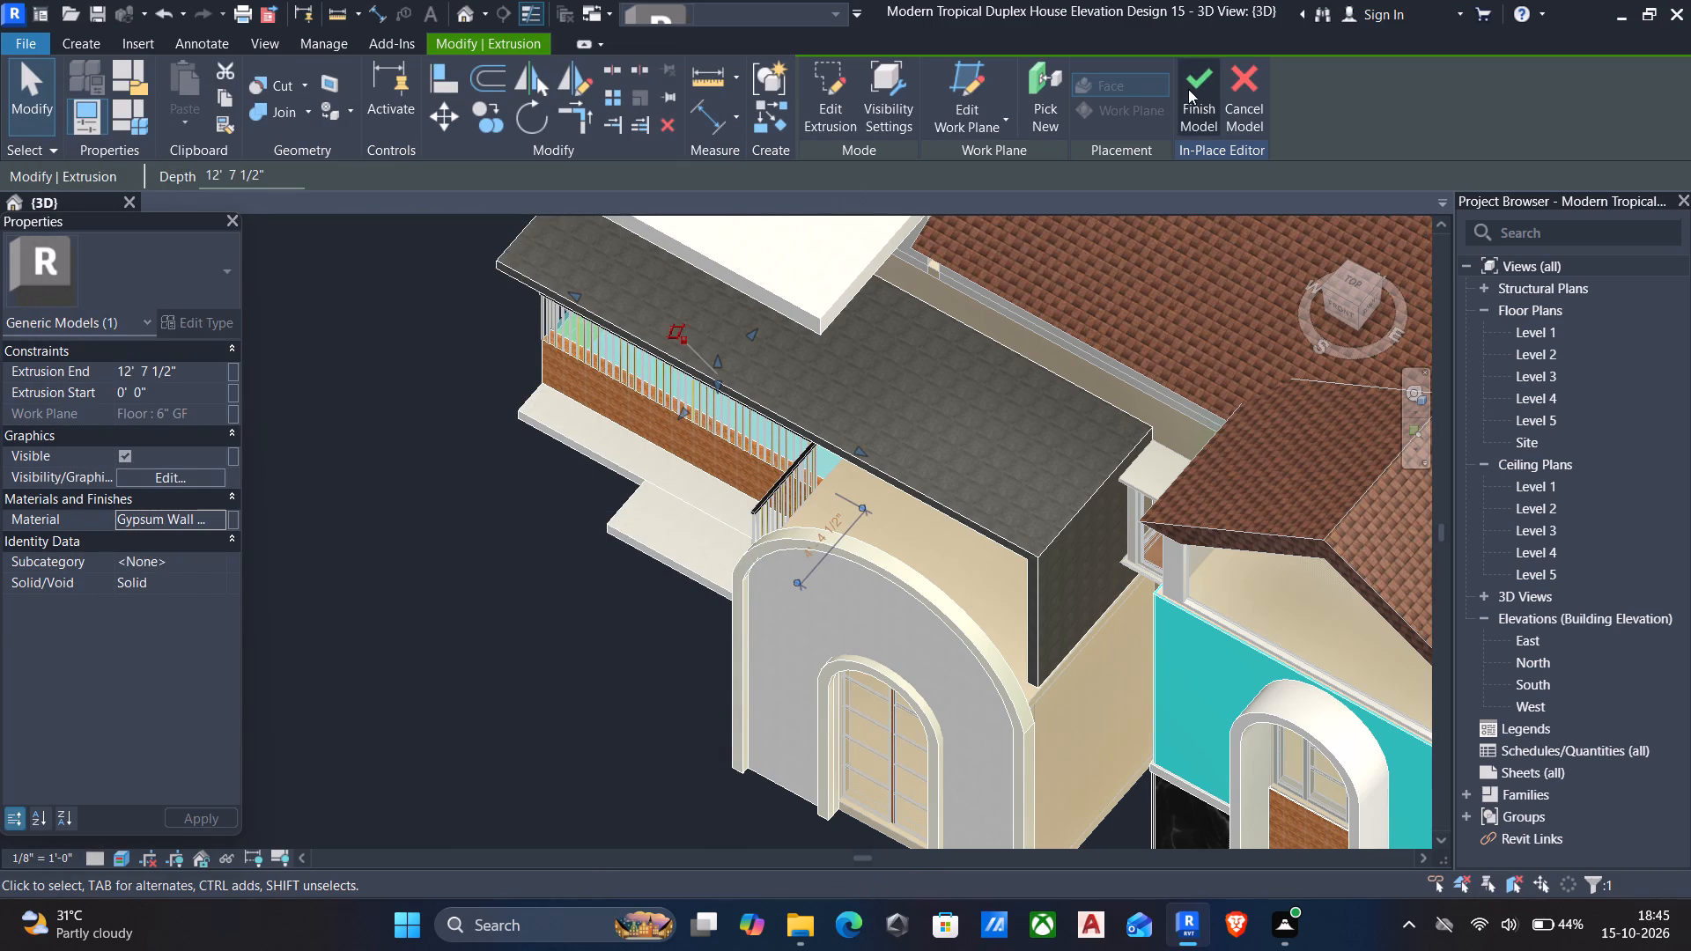
{"action": "left_click", "coordinate": [1189, 88]}
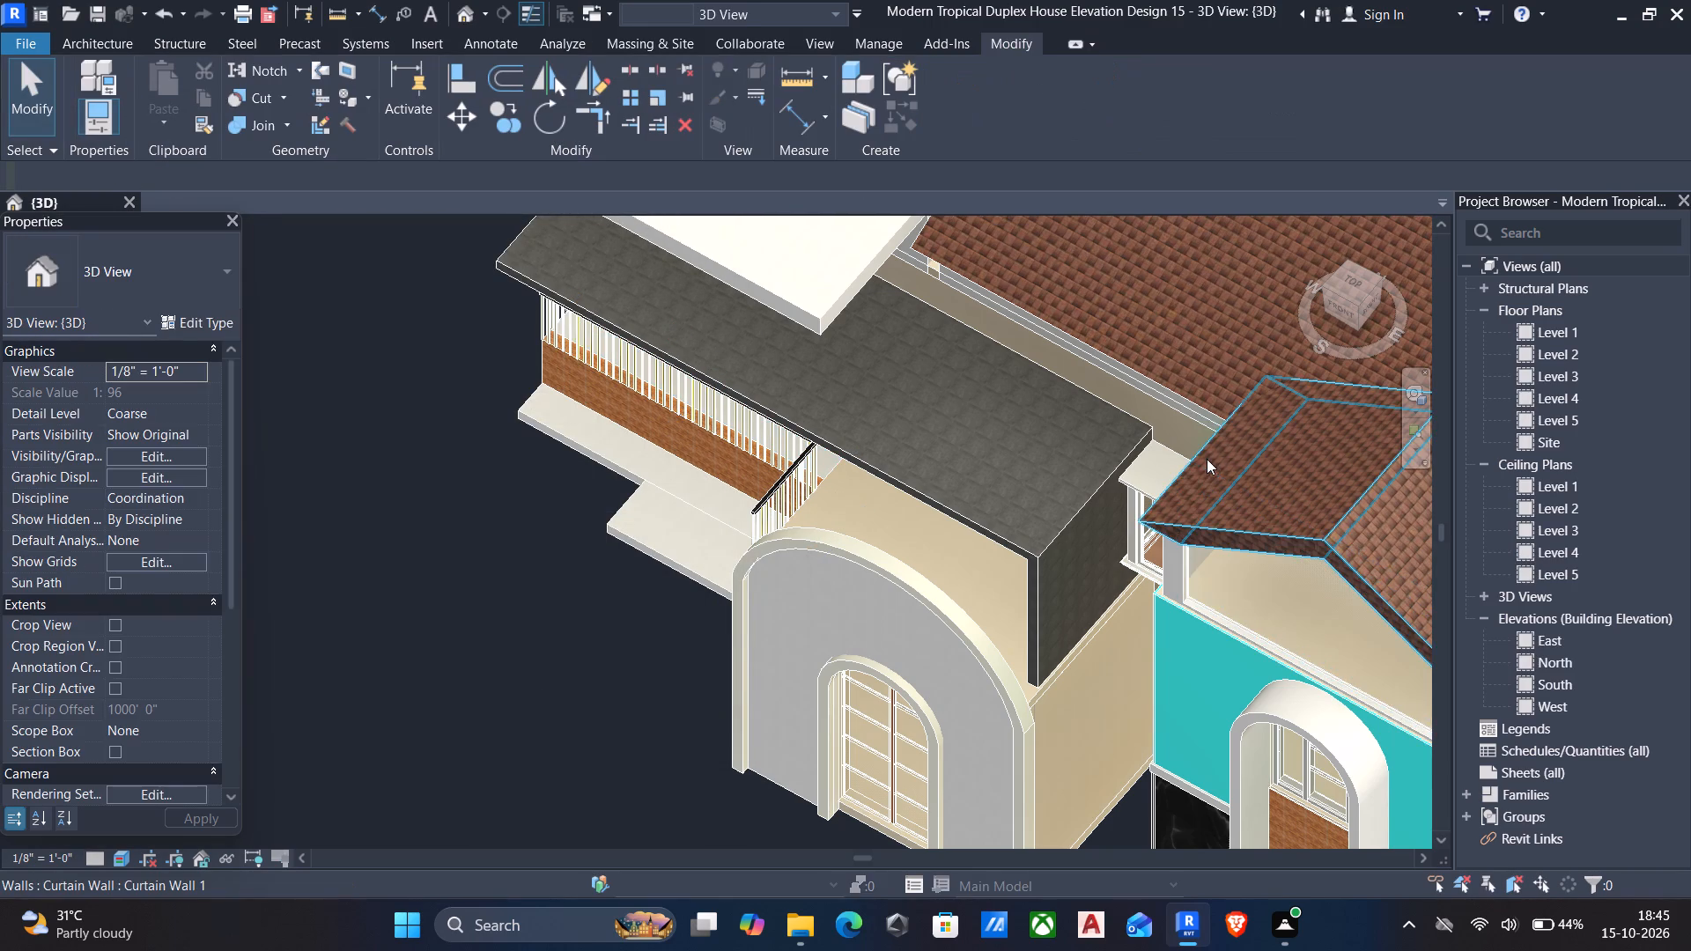
Examine the finish materials across the whole house facade and roofs from the front and front-side corner.
{"action": "middle_click_drag", "start_coordinate": [1203, 459], "coordinate": [986, 548]}
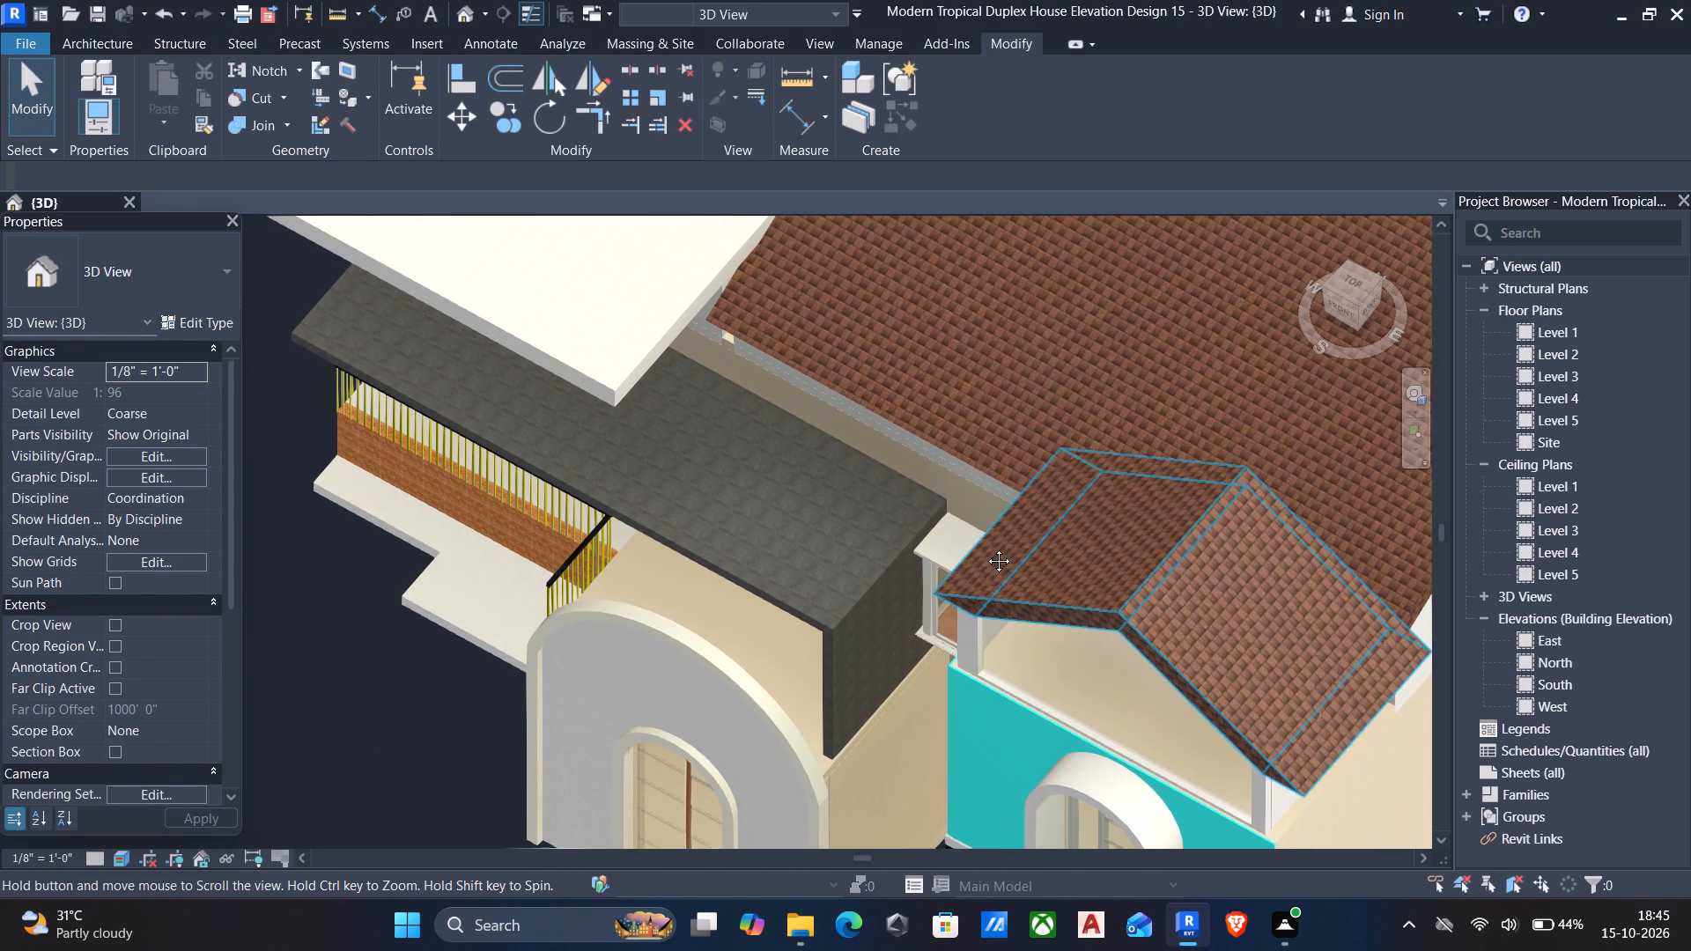
{"action": "middle_click_drag", "start_coordinate": [986, 548], "coordinate": [1111, 437]}
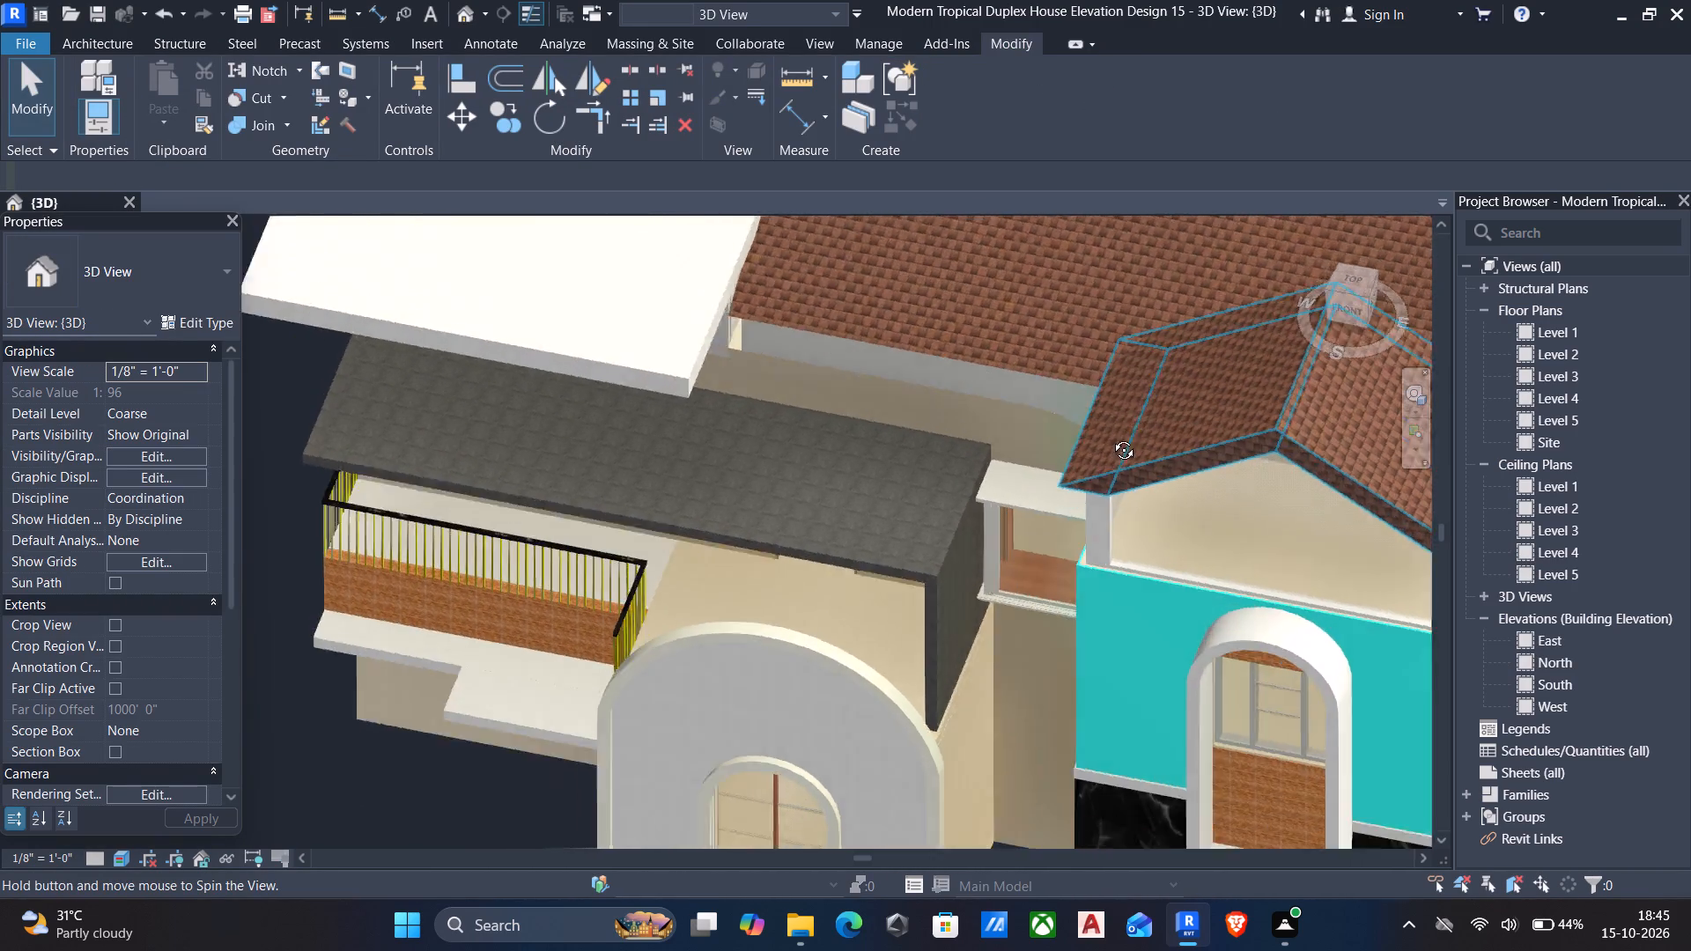
{"action": "middle_click_drag", "start_coordinate": [1111, 437], "coordinate": [1115, 436]}
{"action": "scroll", "coordinate": [1117, 464], "scroll_direction": "down", "scroll_amount": 4}
{"action": "middle_click_drag", "start_coordinate": [1114, 458], "coordinate": [1024, 503]}
{"action": "middle_click_drag", "start_coordinate": [1027, 503], "coordinate": [1074, 358]}
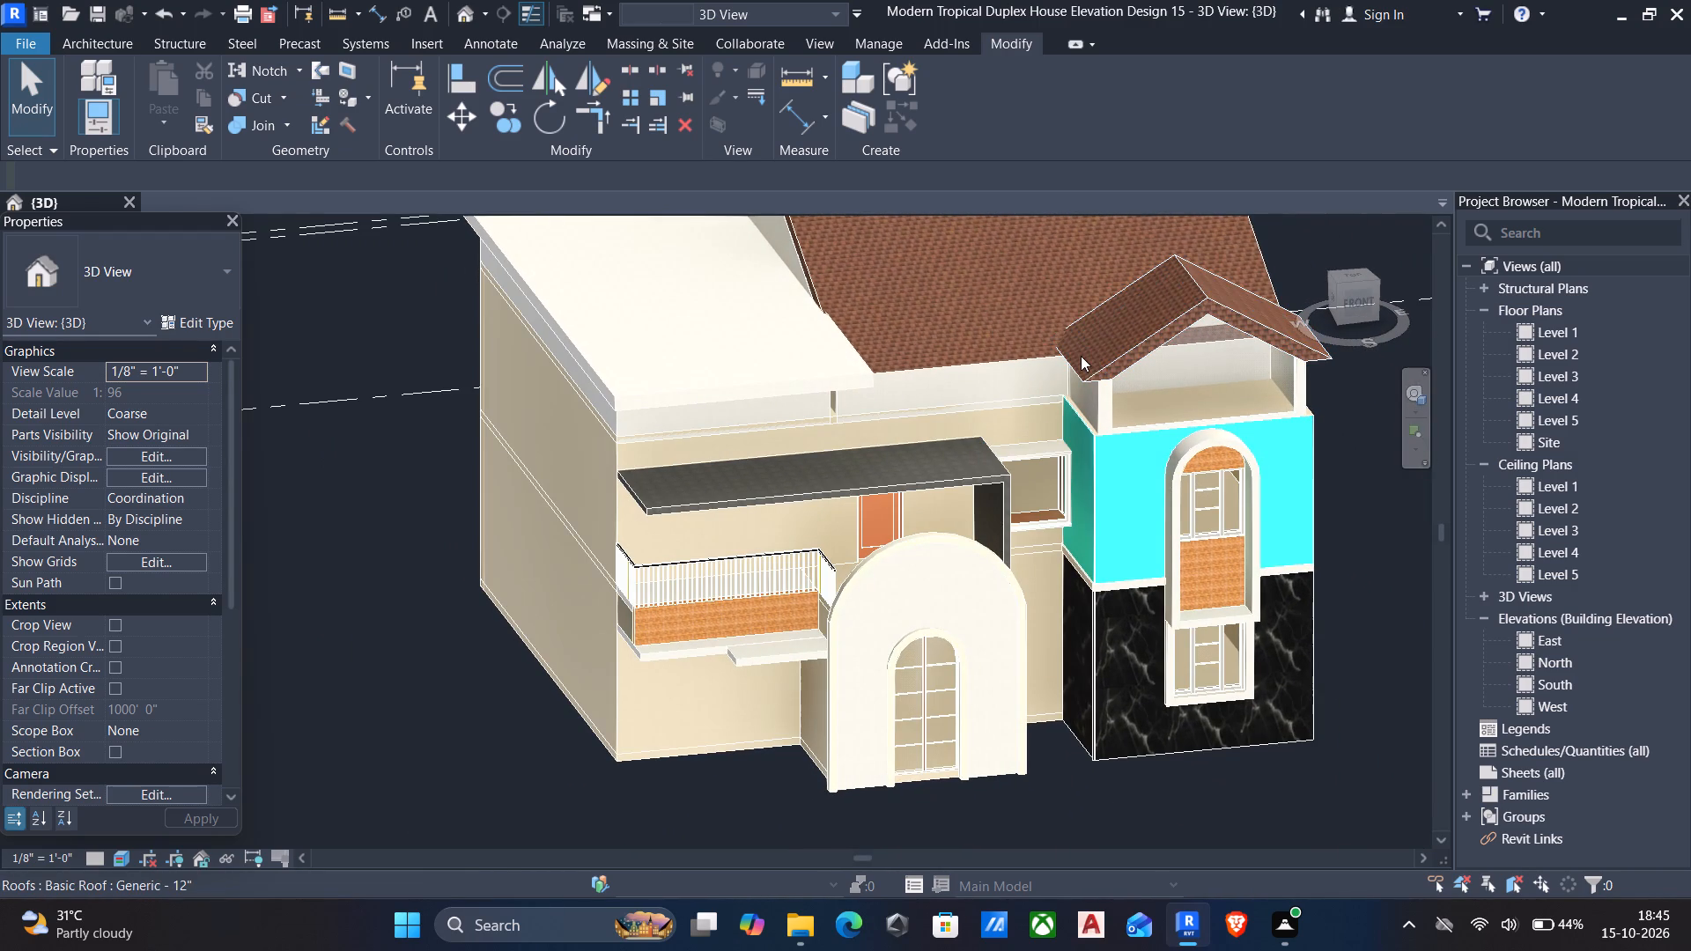
{"action": "middle_click_drag", "start_coordinate": [1080, 361], "coordinate": [1045, 441]}
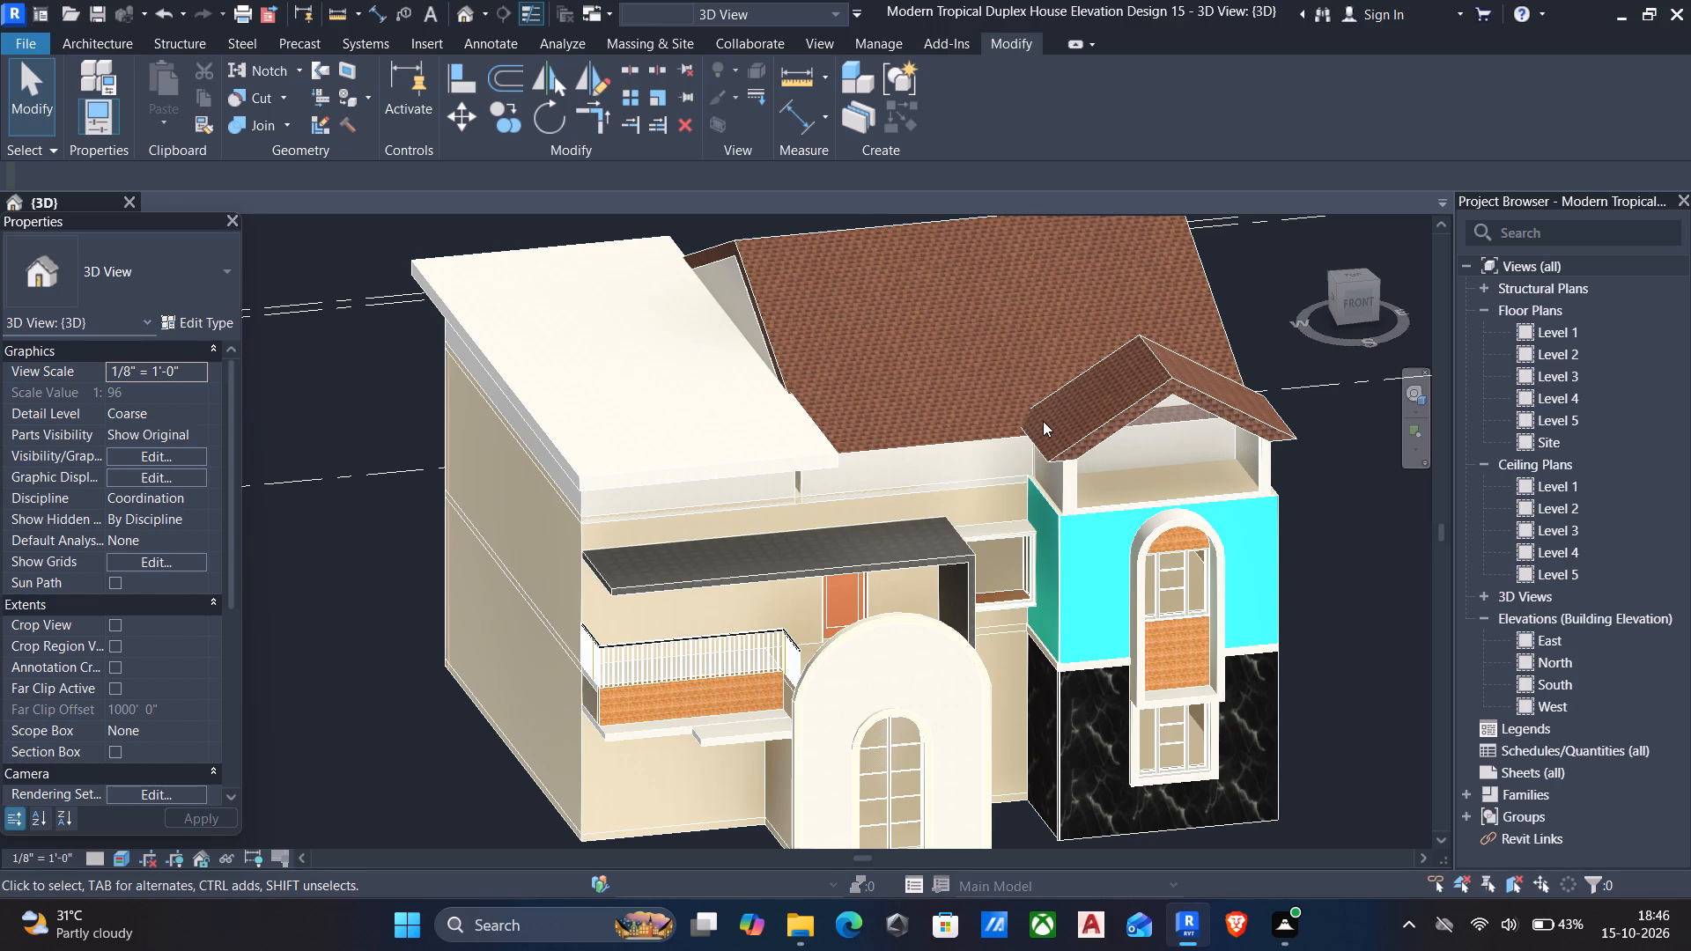
{"action": "scroll", "coordinate": [1026, 542], "scroll_direction": "down", "scroll_amount": 2}
{"action": "middle_click_drag", "start_coordinate": [1026, 552], "coordinate": [1003, 542]}
{"action": "middle_click_drag", "start_coordinate": [1018, 523], "coordinate": [1026, 506], "text": "shift"}
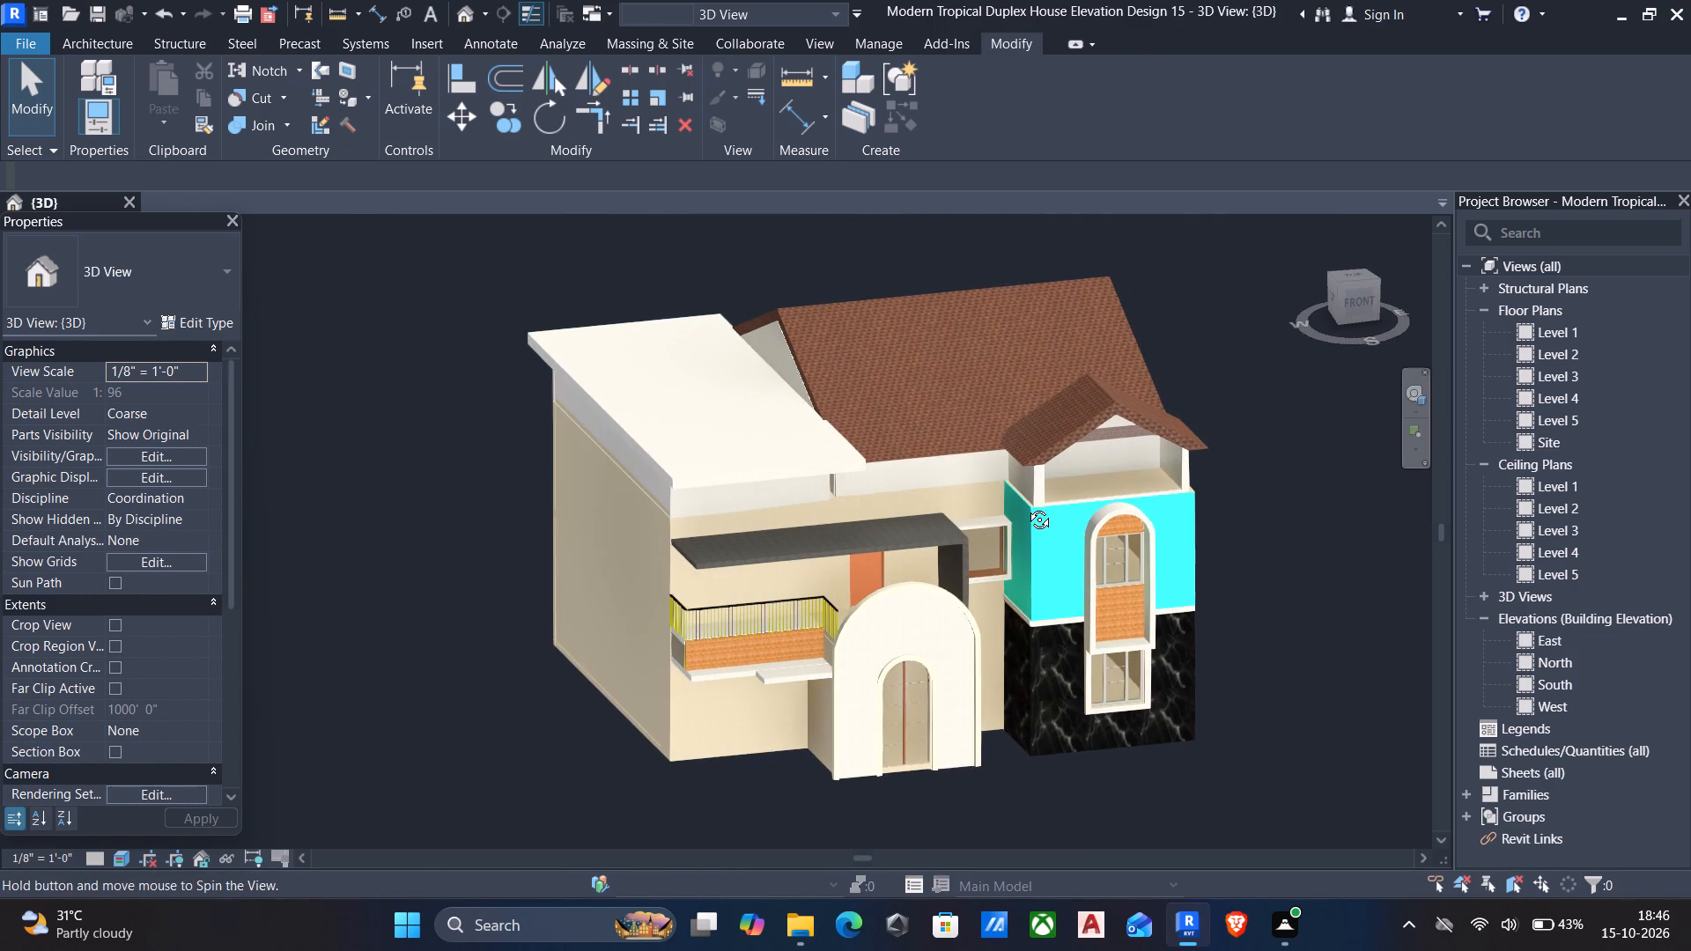
{"action": "middle_click_drag", "start_coordinate": [1026, 506], "coordinate": [1019, 506], "text": "shift"}
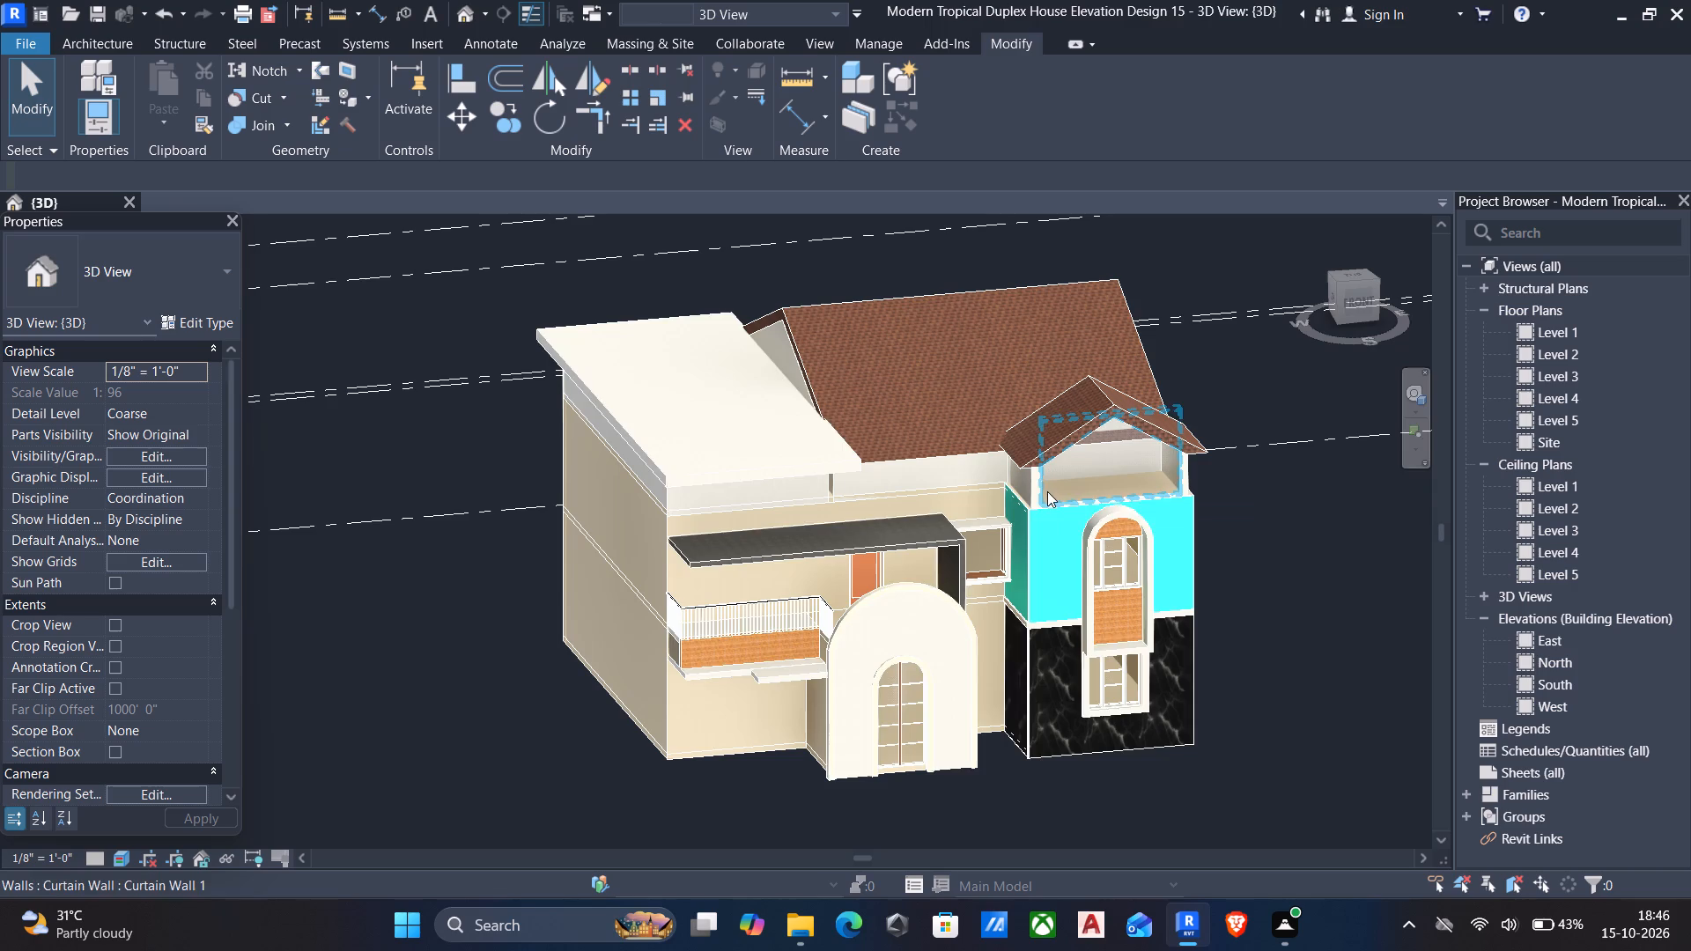
In the Site plan, start an architectural floor and duplicate the 6" GF type as 6" GF 2.
{"action": "double_click", "coordinate": [1585, 438]}
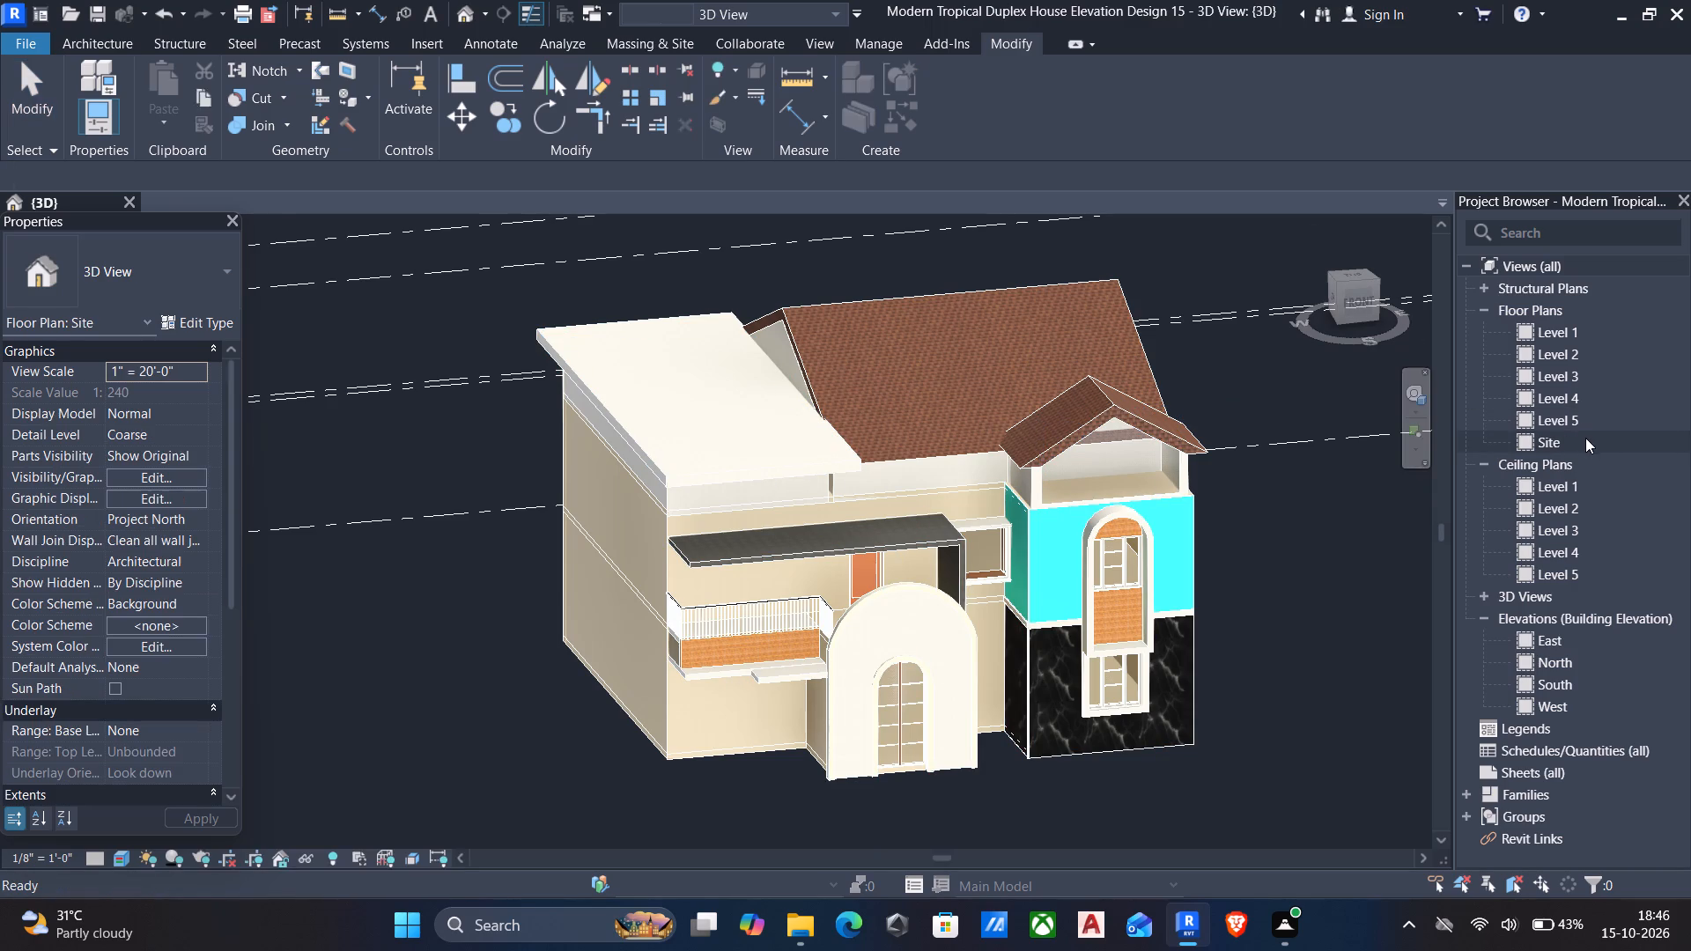
{"action": "scroll", "coordinate": [1385, 475], "scroll_direction": "down", "scroll_amount": 1}
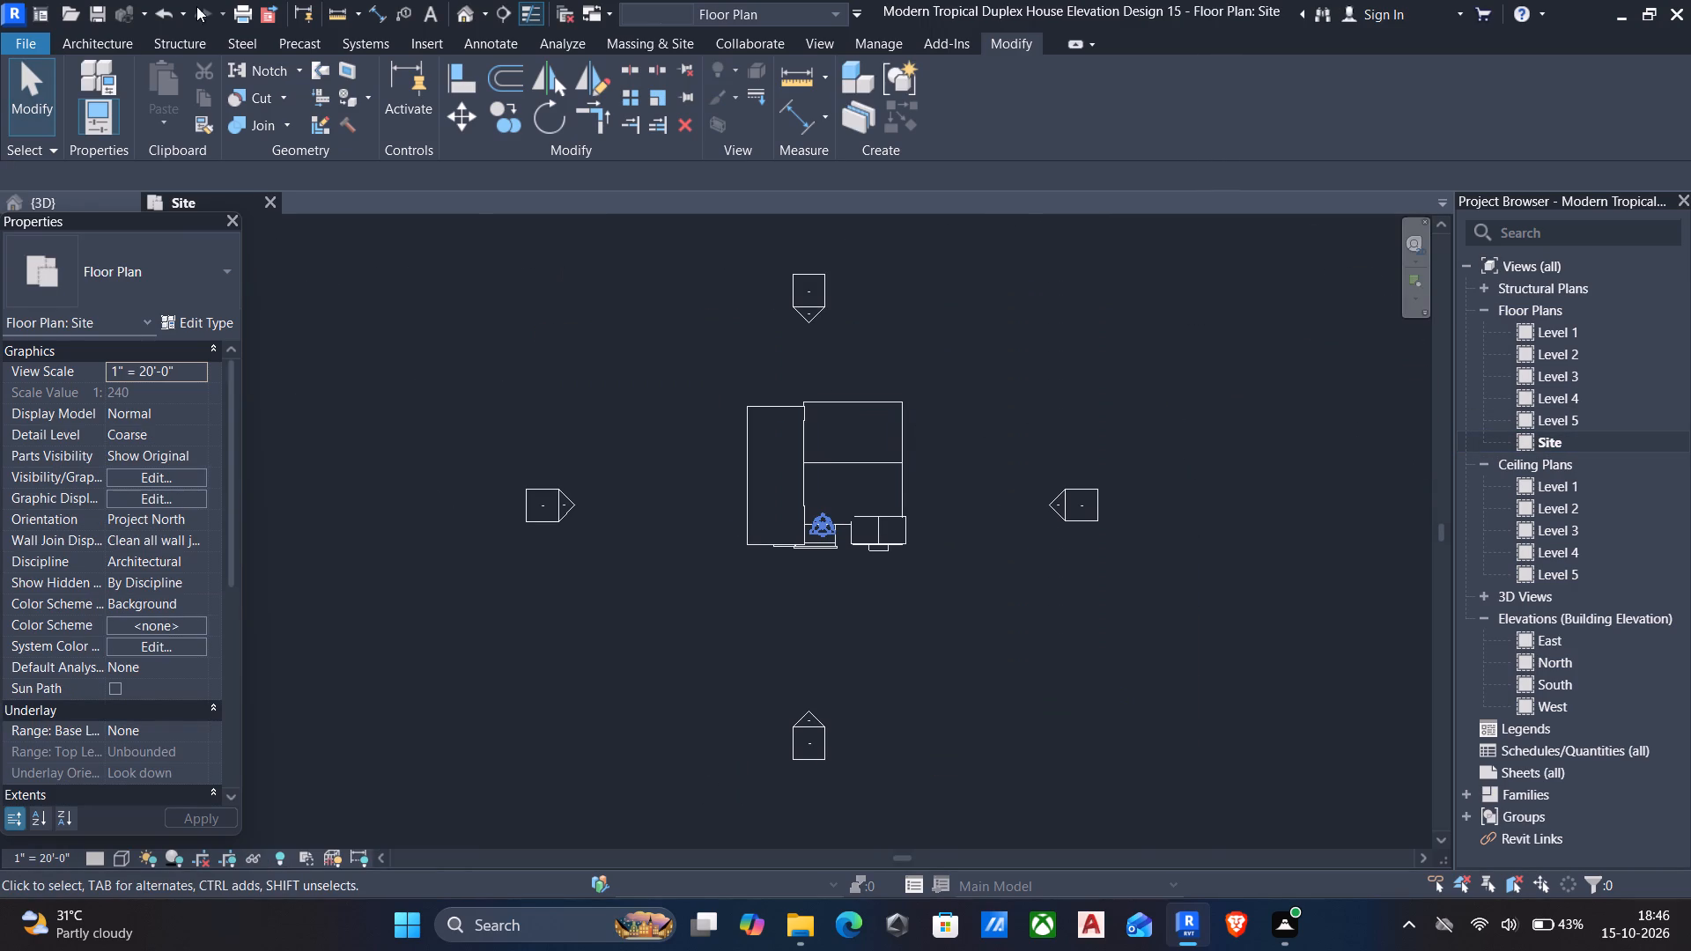
{"action": "left_click", "coordinate": [97, 41]}
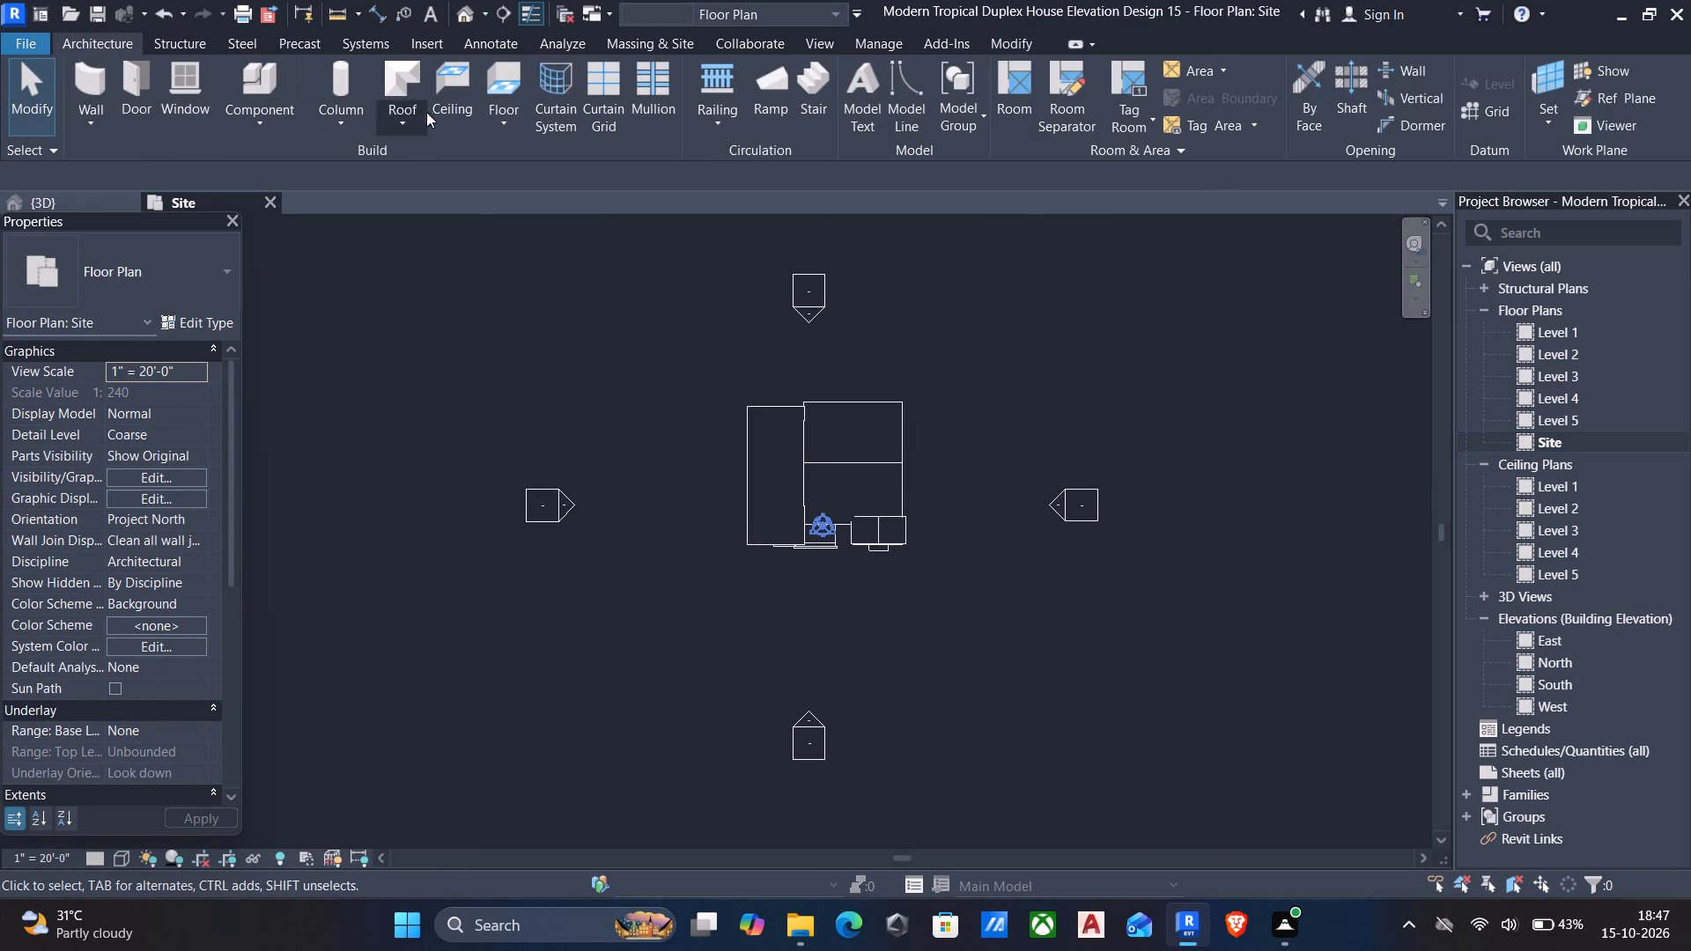
{"action": "left_click", "coordinate": [491, 122]}
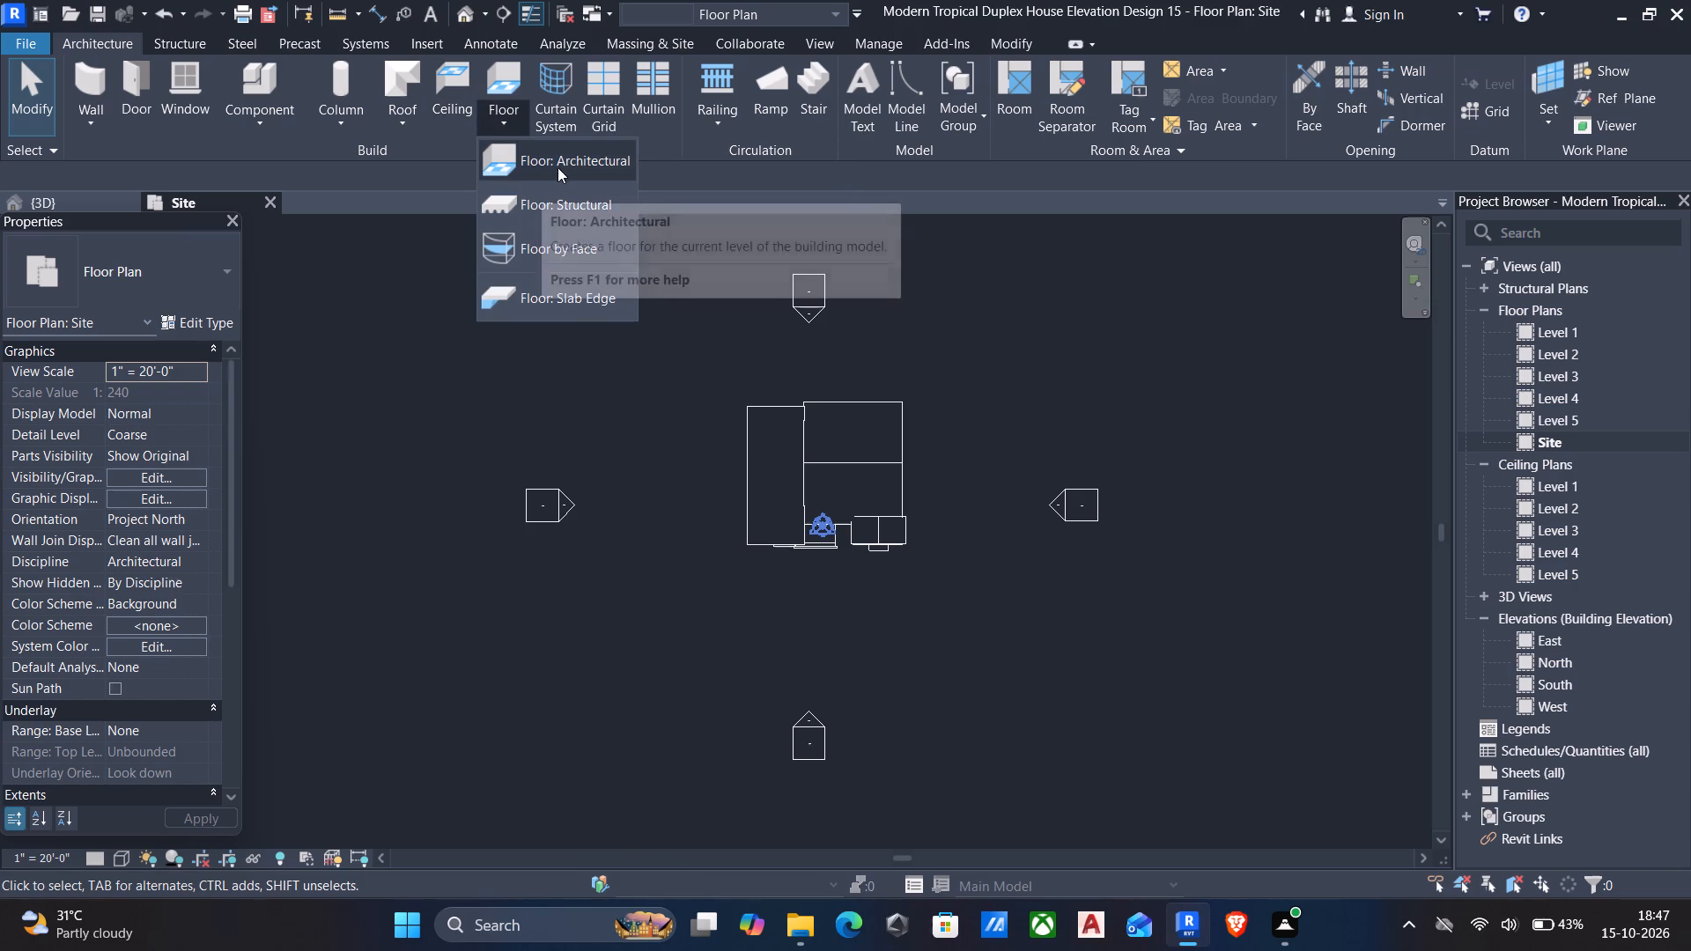
{"action": "left_click", "coordinate": [562, 165]}
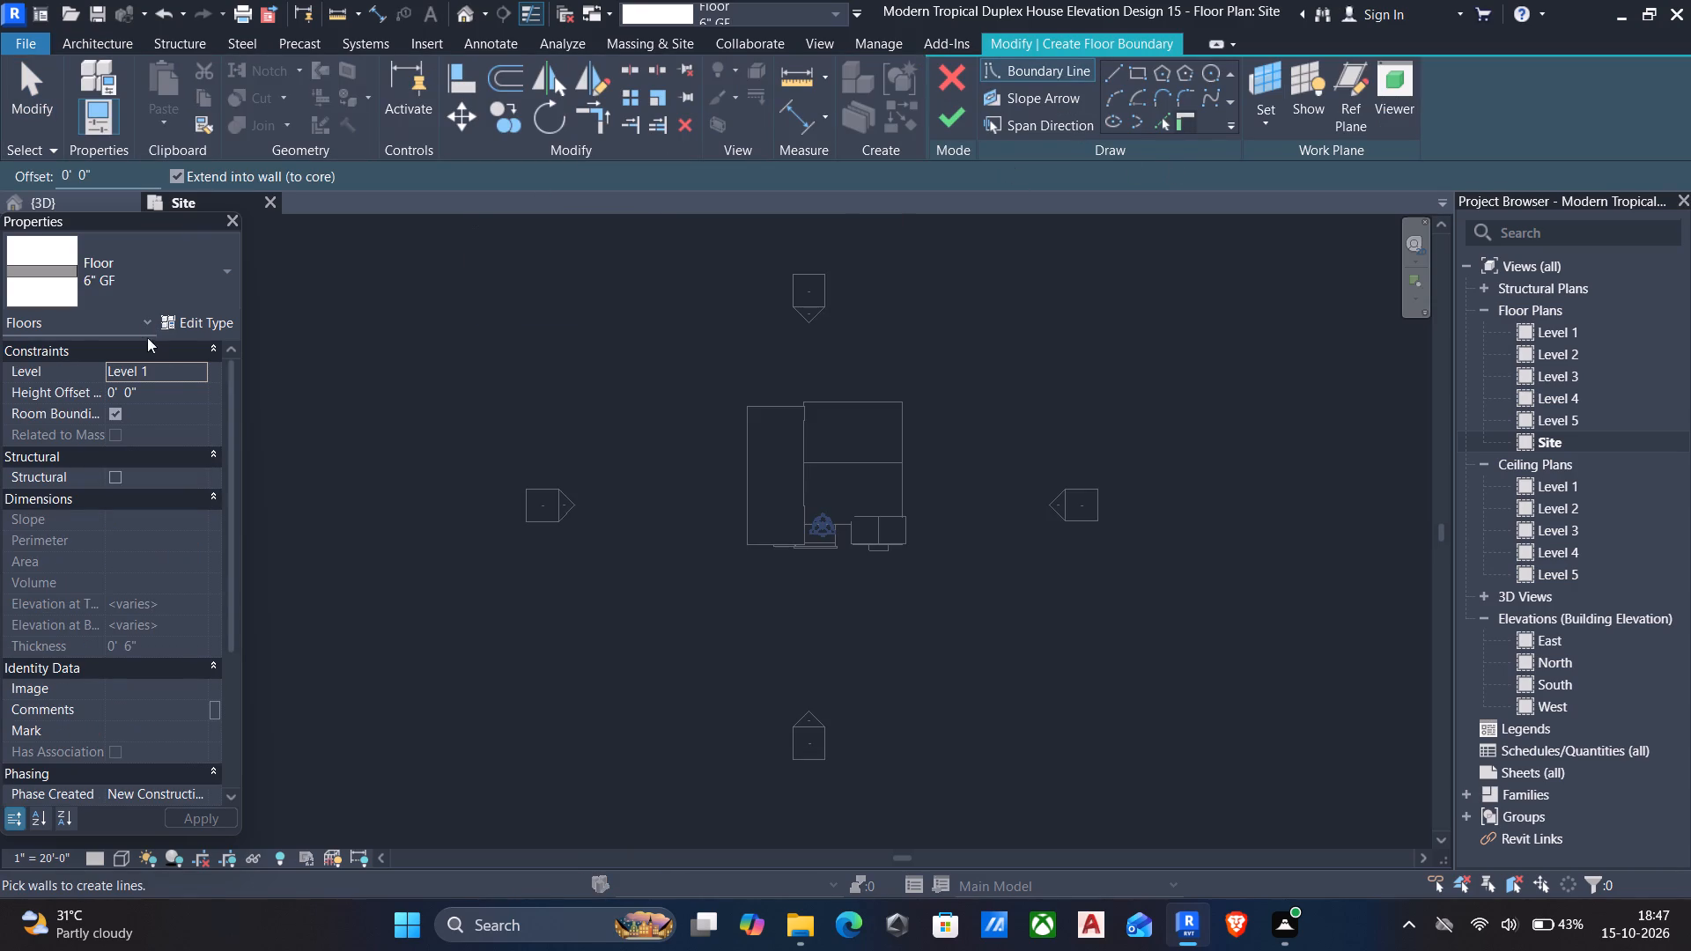
{"action": "left_click", "coordinate": [204, 327]}
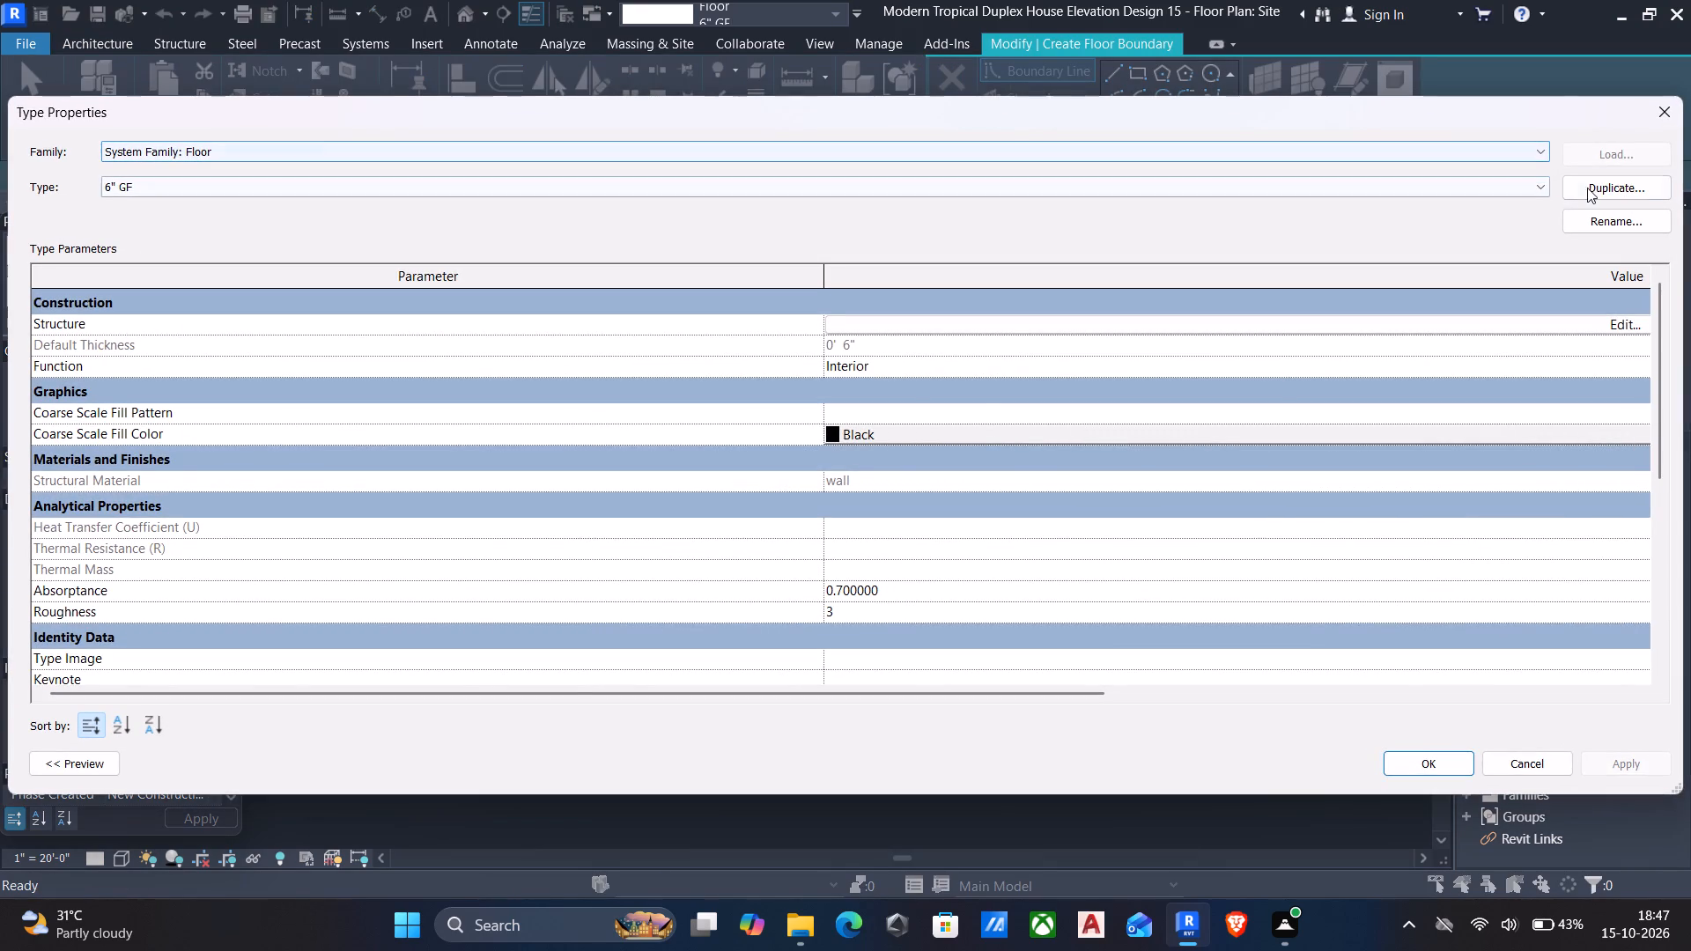
{"action": "left_click", "coordinate": [1598, 188]}
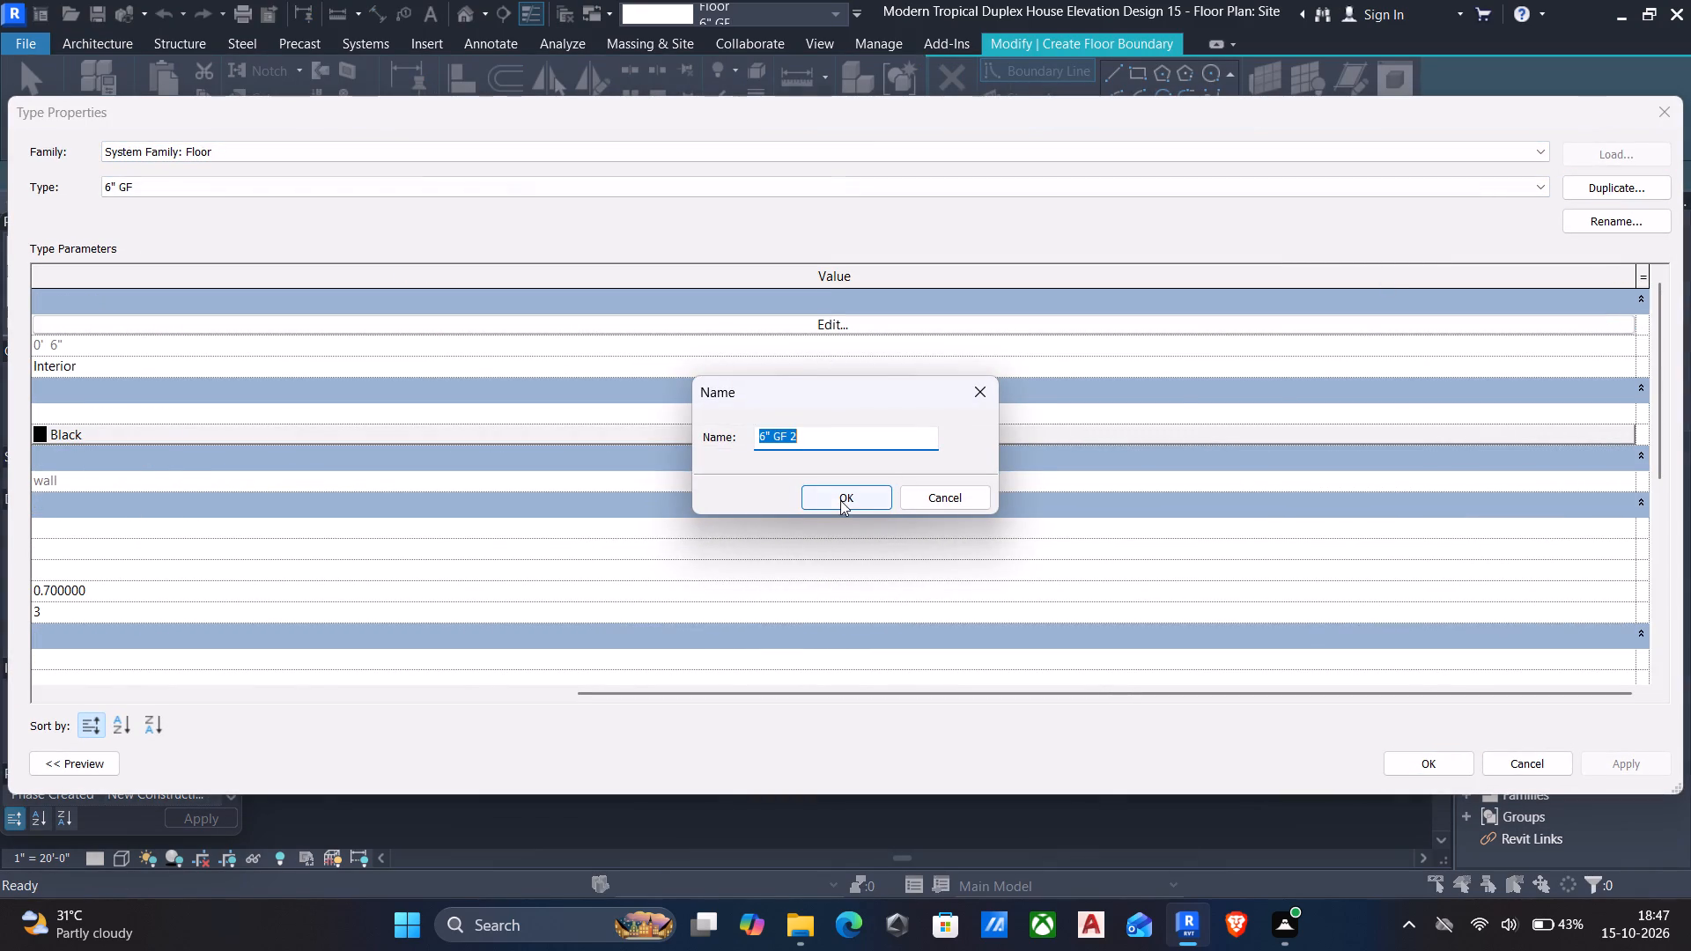
{"action": "left_click", "coordinate": [838, 502]}
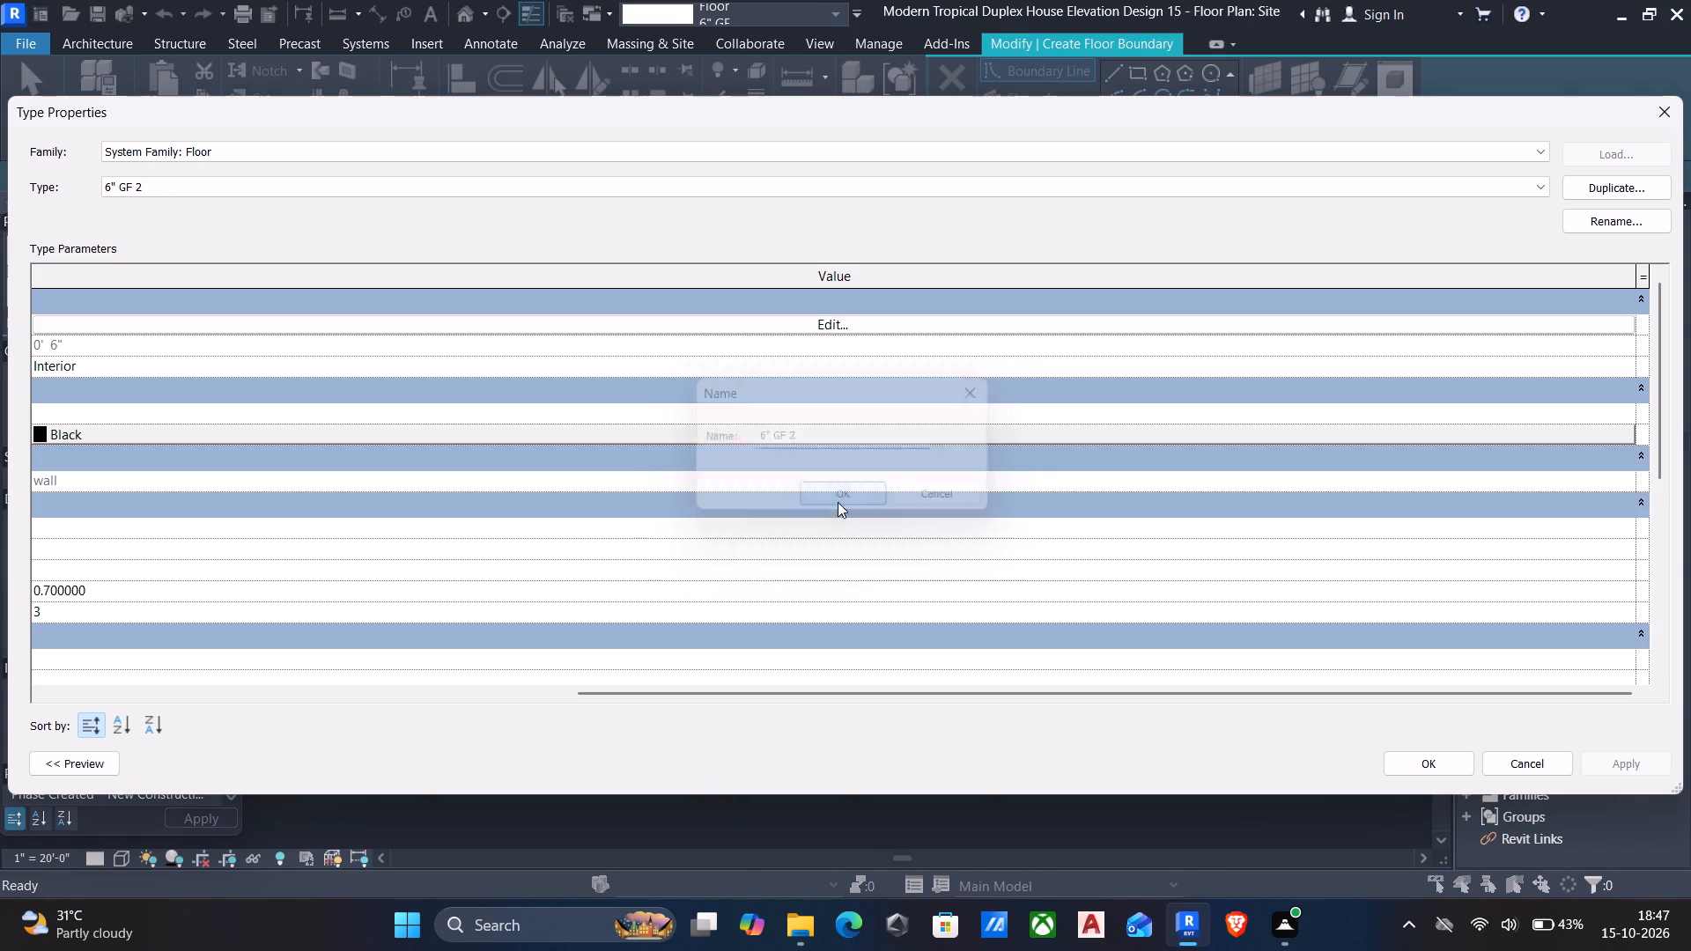
{"action": "left_click", "coordinate": [1434, 760]}
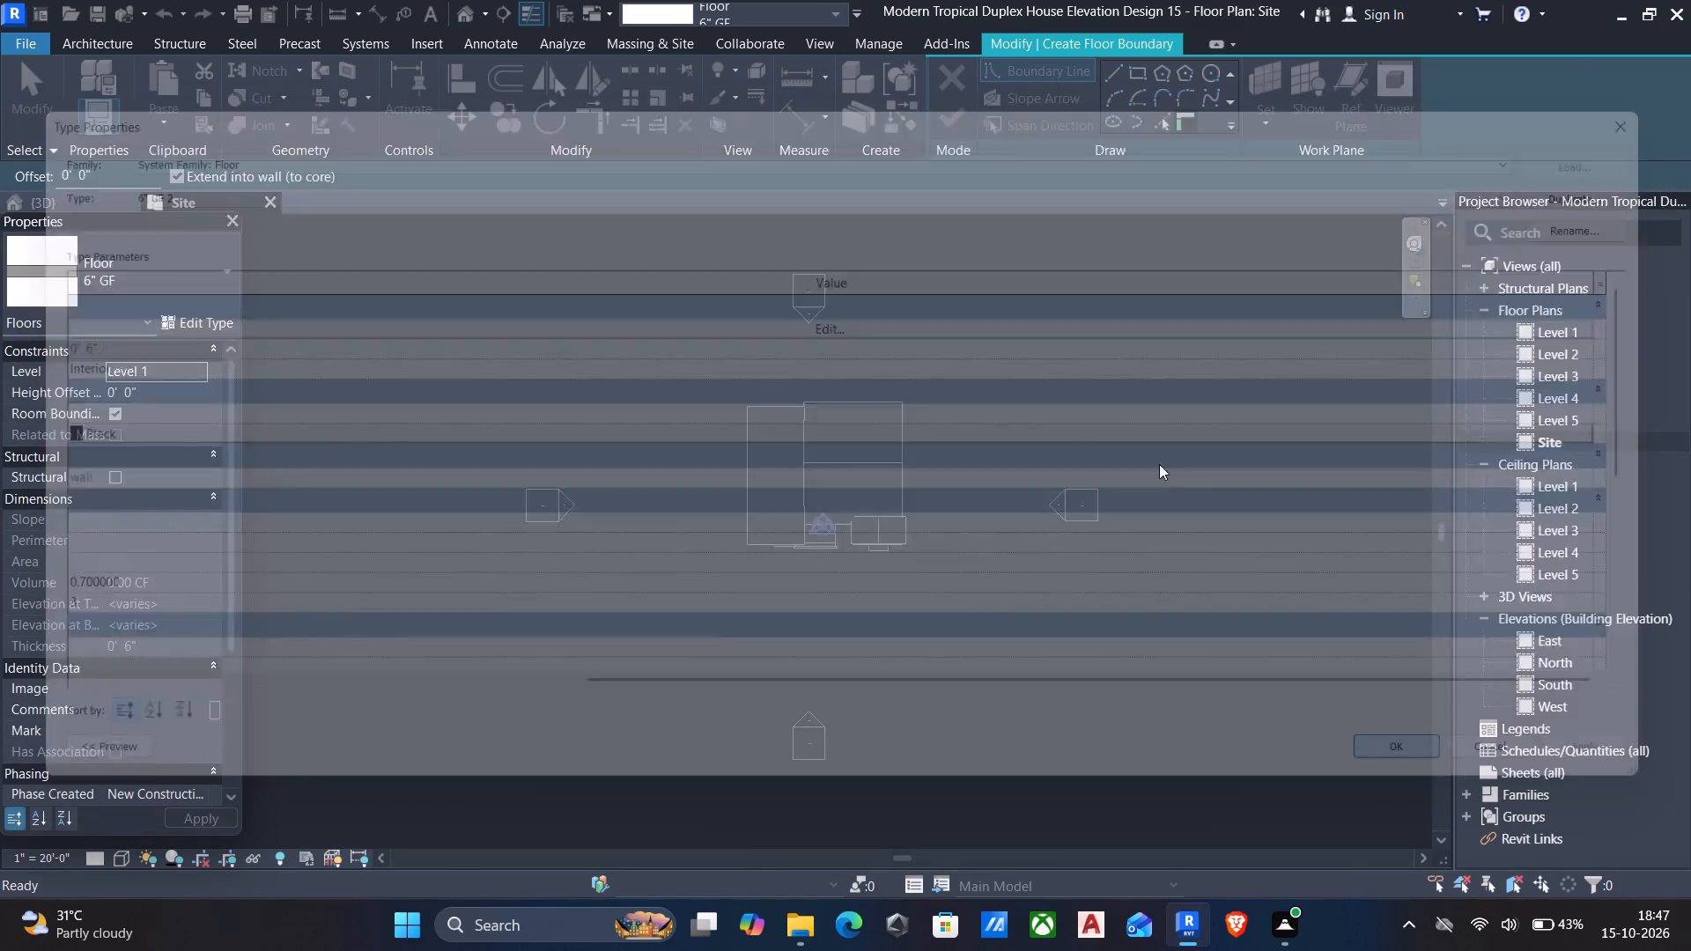
Sketch a rectangular floor boundary of about 10,750 SF around the whole house on Level 1 and finish the floor.
{"action": "left_click", "coordinate": [1133, 70]}
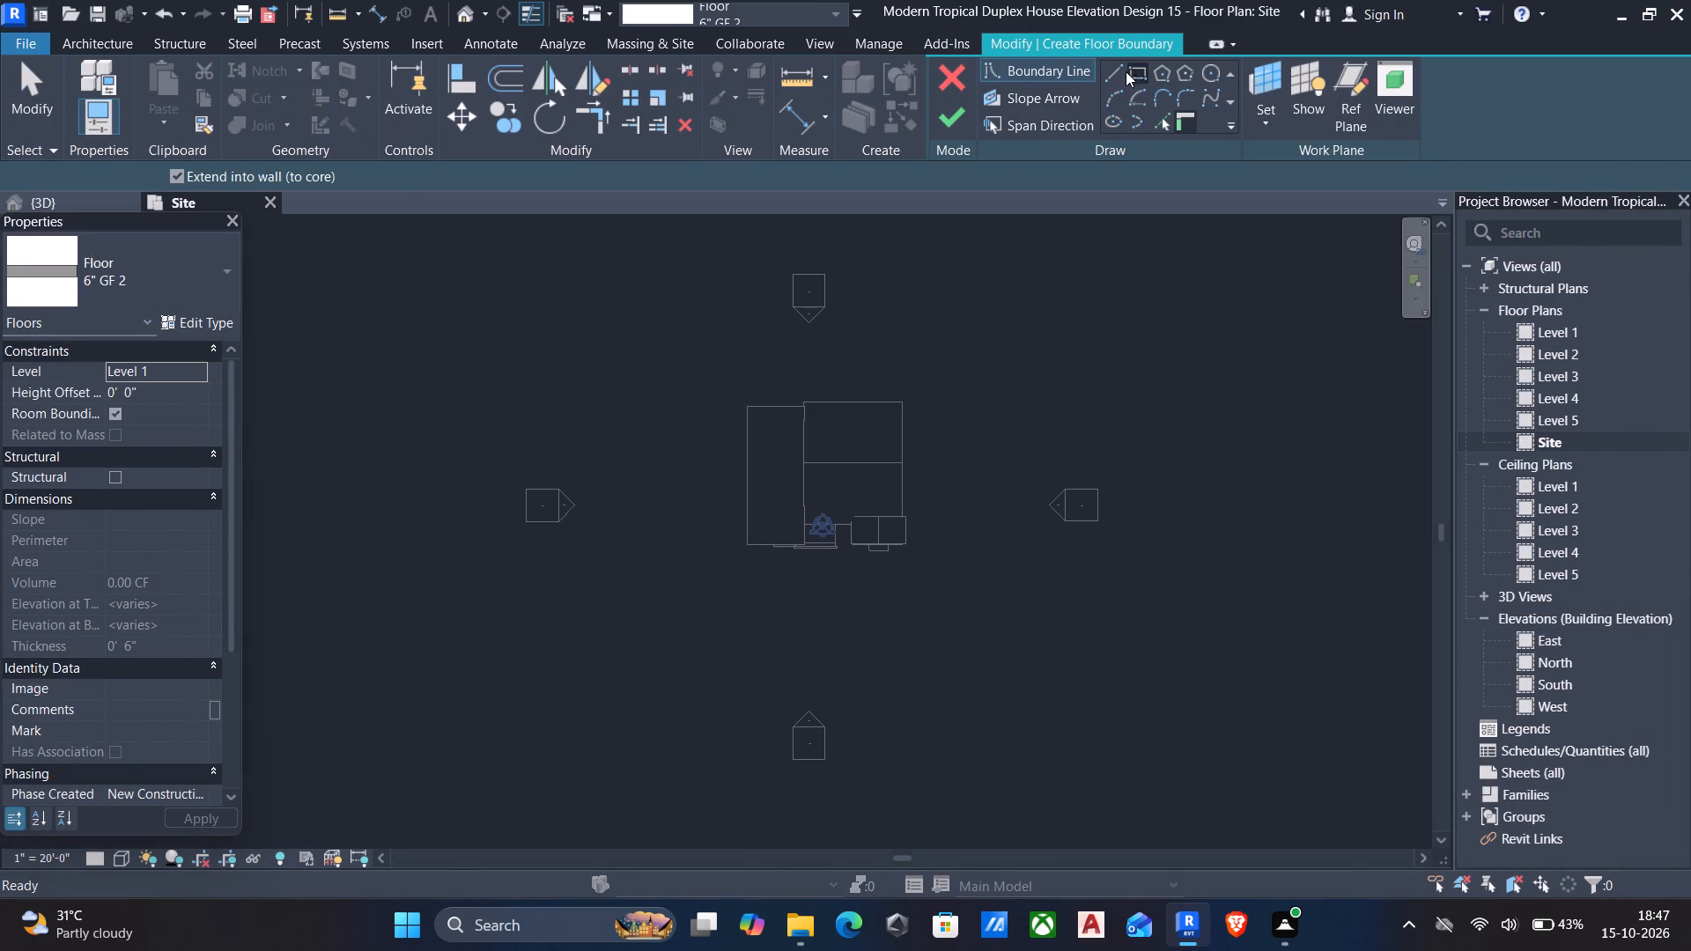
{"action": "left_click", "coordinate": [647, 357]}
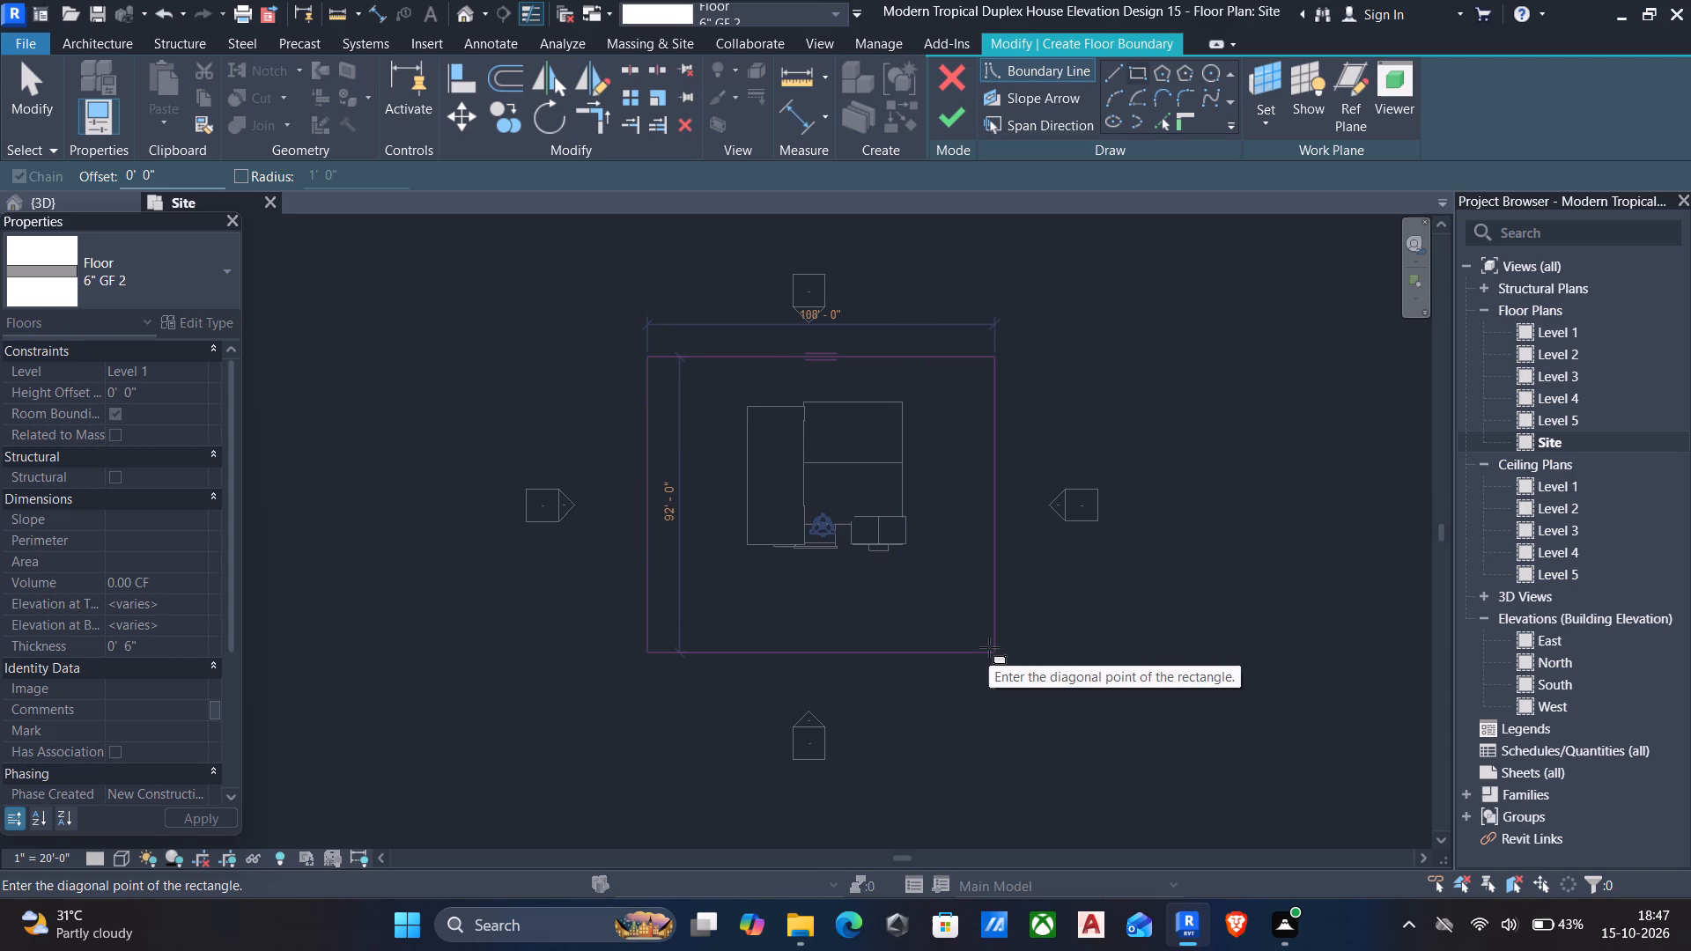
{"action": "left_click", "coordinate": [1002, 667]}
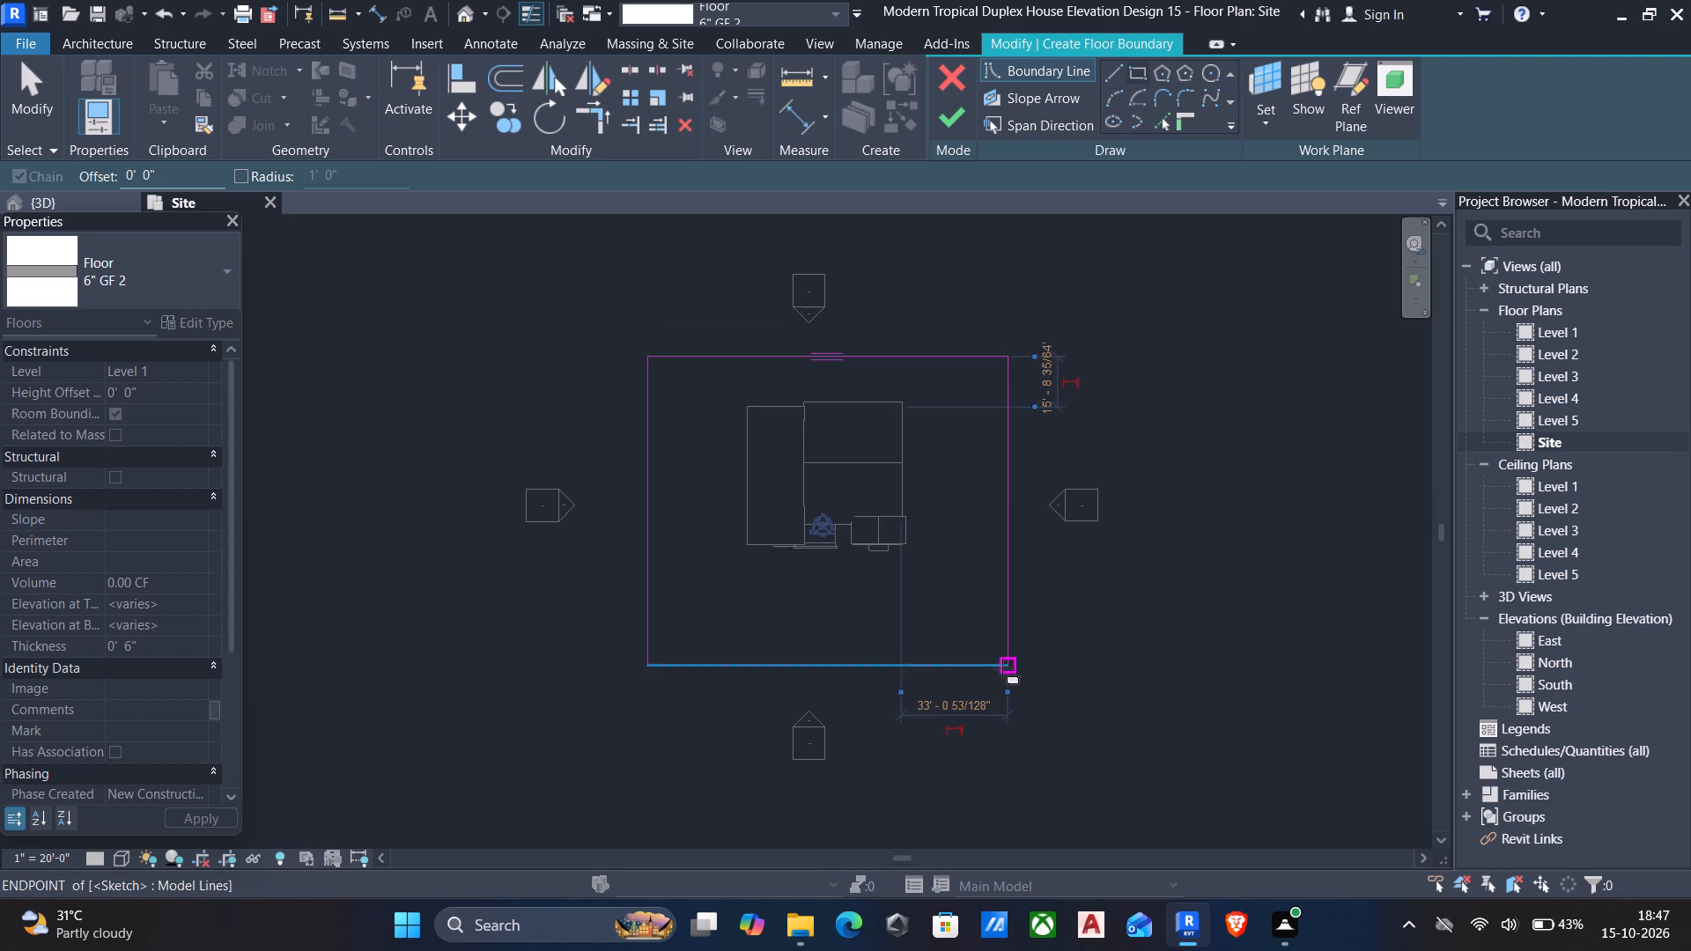
{"action": "left_click", "coordinate": [951, 121]}
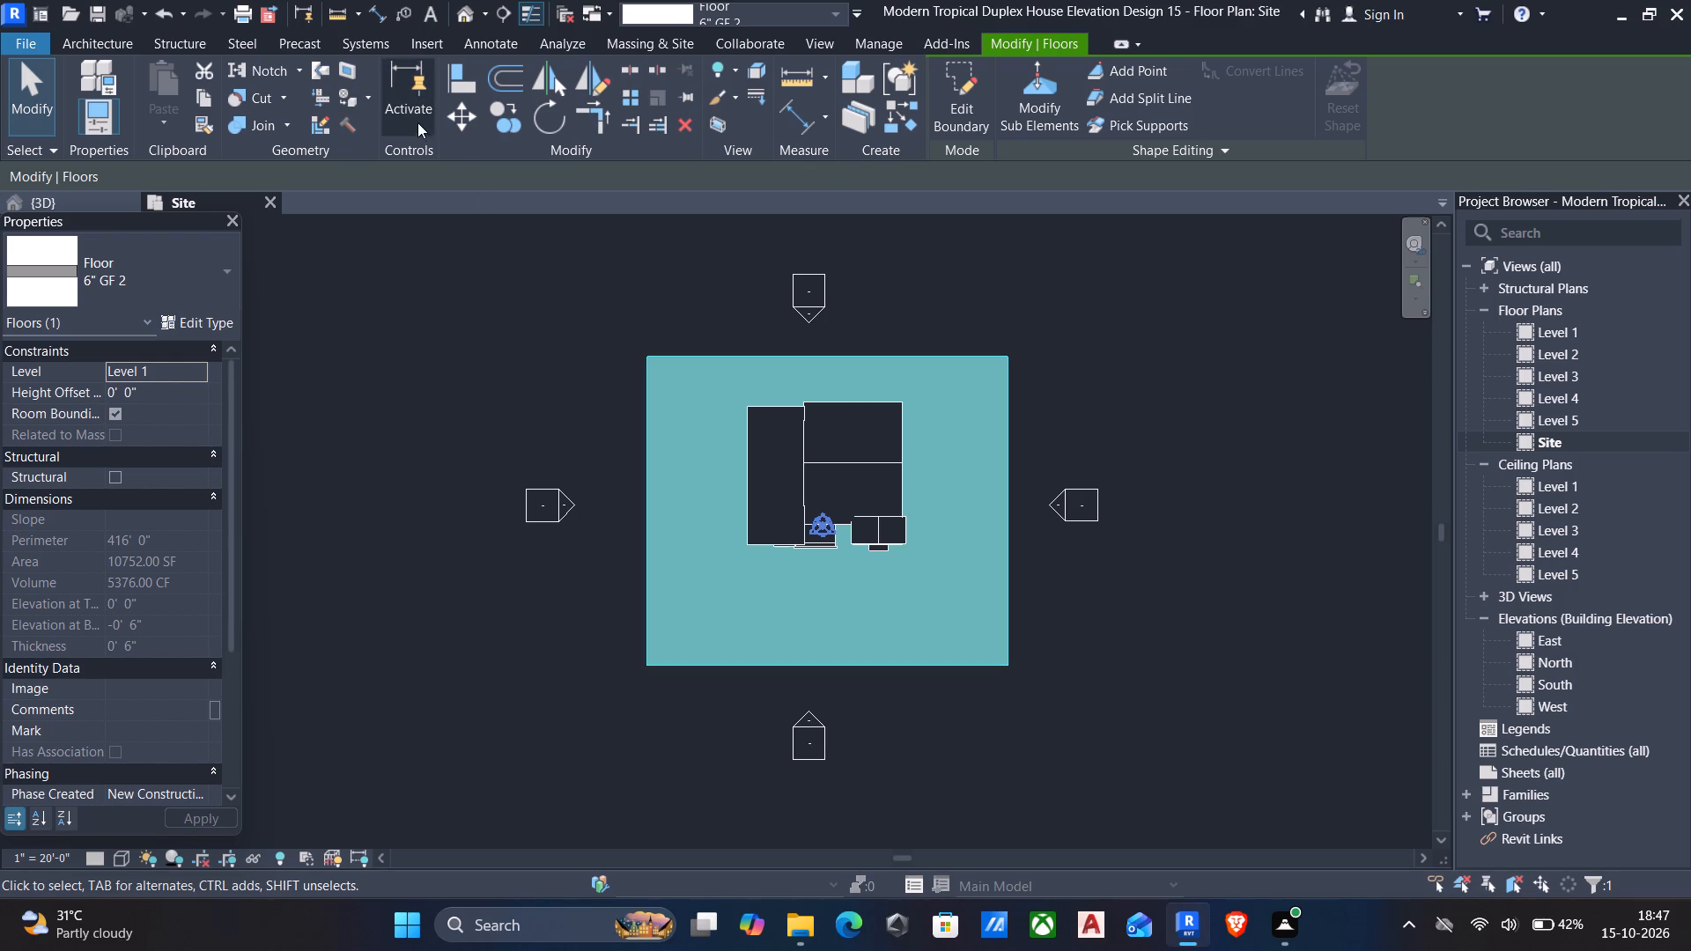
In the 3D view, open the structure layer's material of the new ground floor slab's 6" GF 2 type for editing.
{"action": "left_click", "coordinate": [467, 13]}
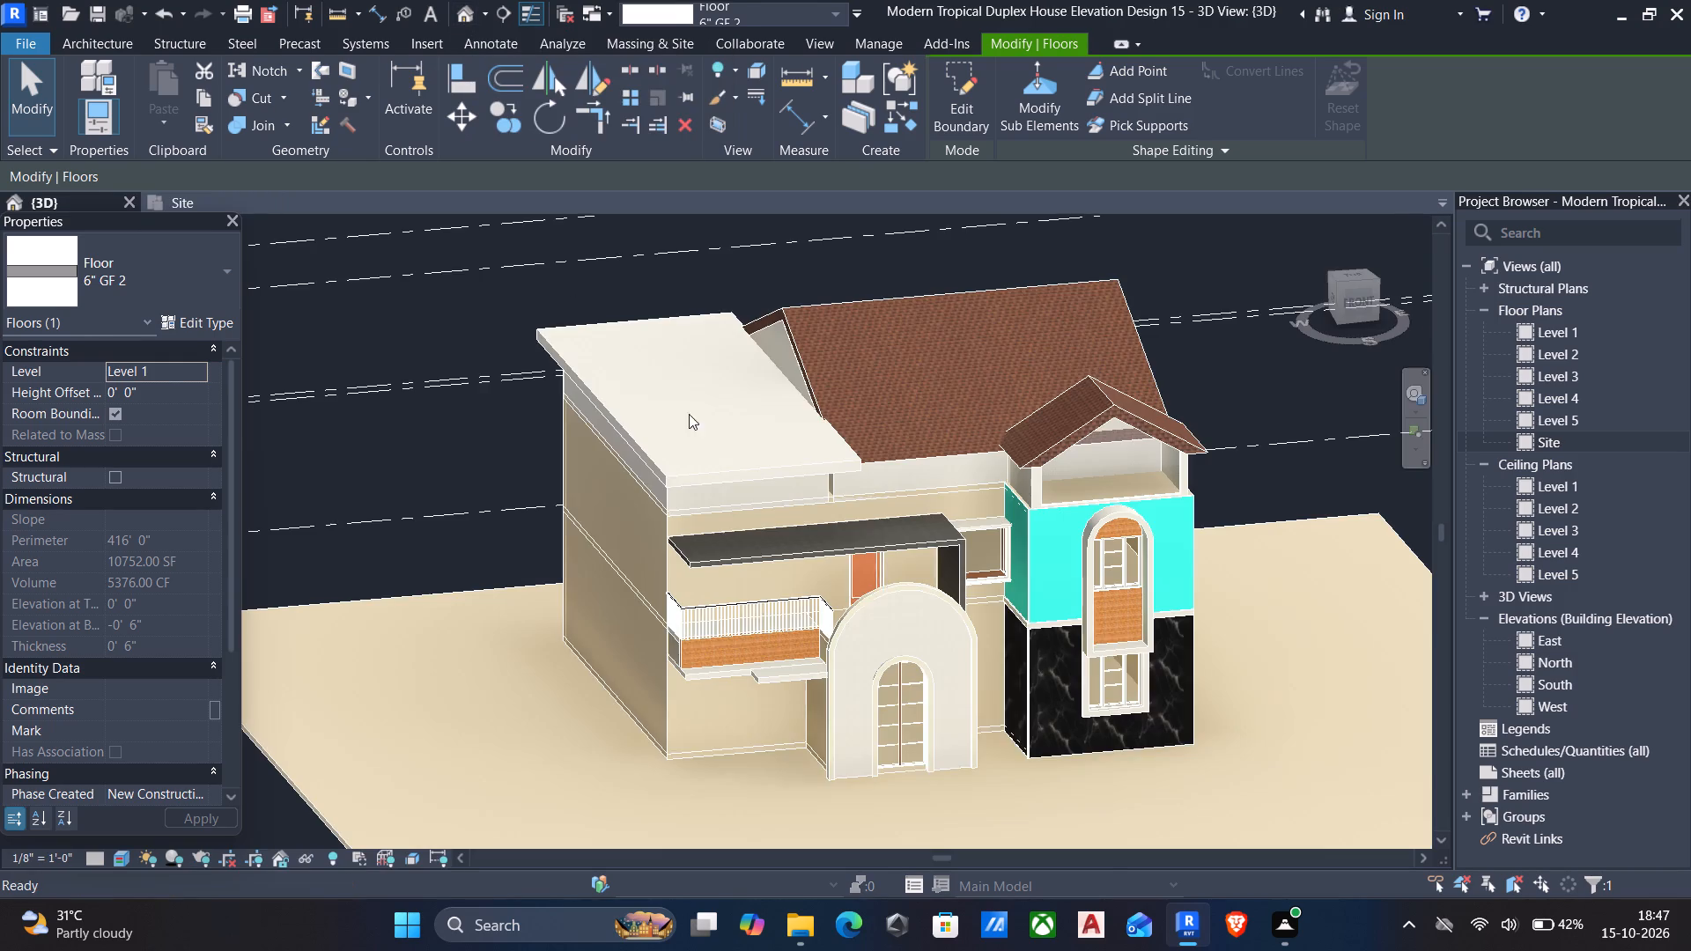
{"action": "scroll", "coordinate": [996, 715], "scroll_direction": "down", "scroll_amount": 5}
{"action": "middle_click_drag", "start_coordinate": [1001, 669], "coordinate": [986, 623]}
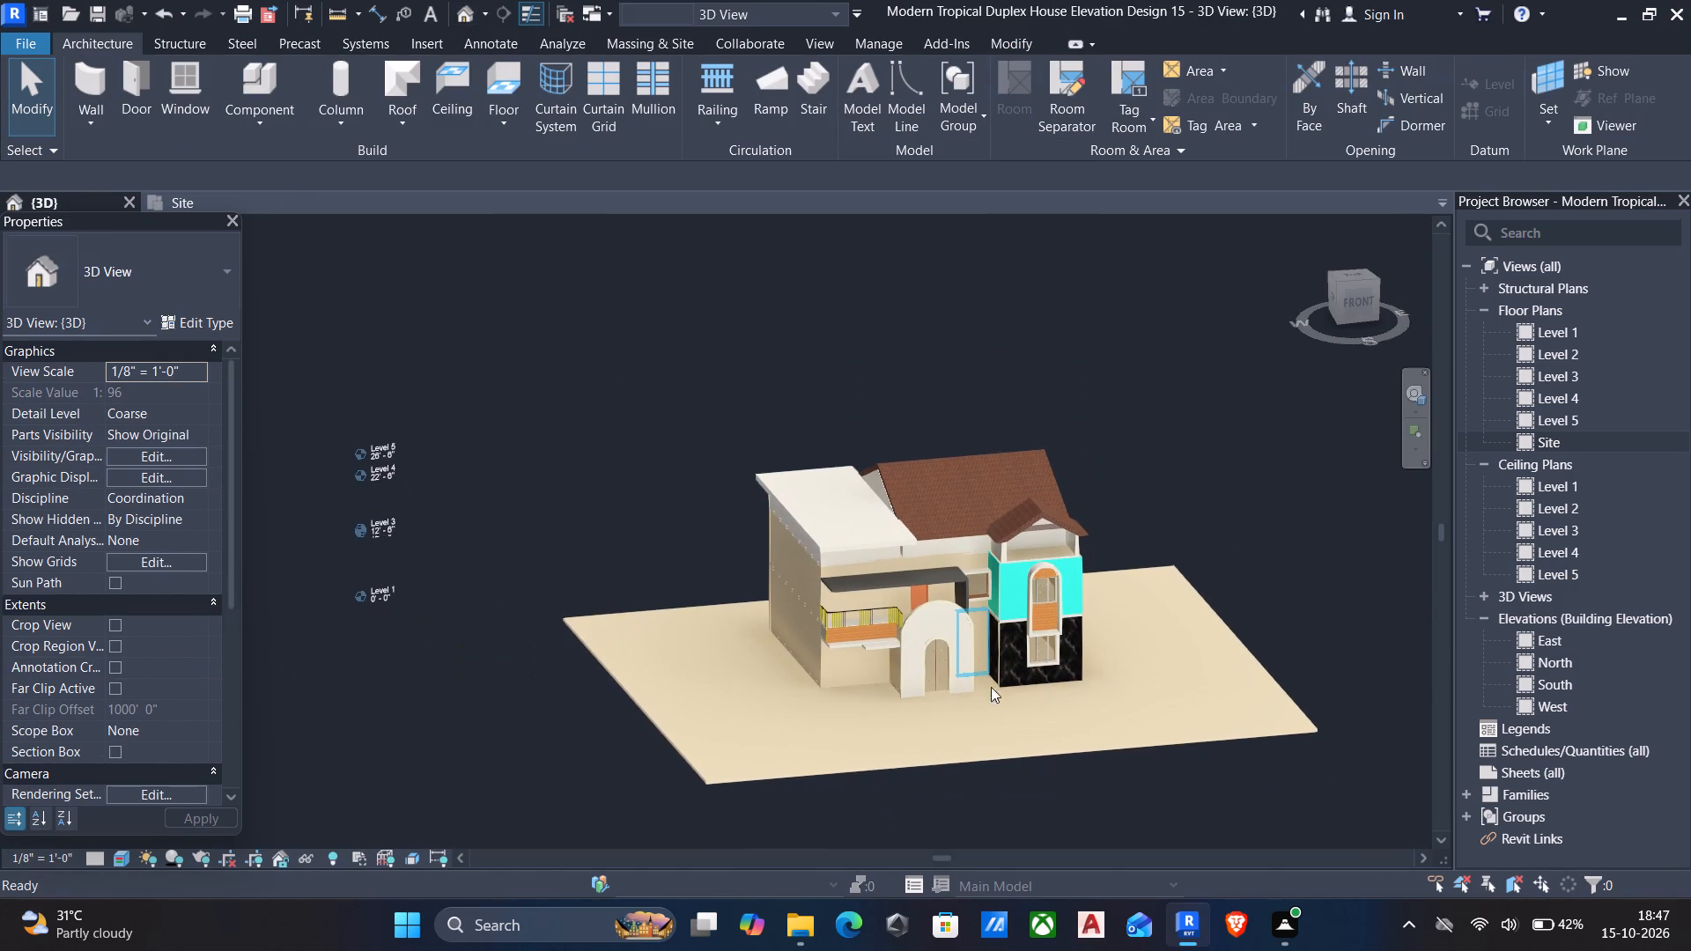
{"action": "left_click", "coordinate": [1016, 762]}
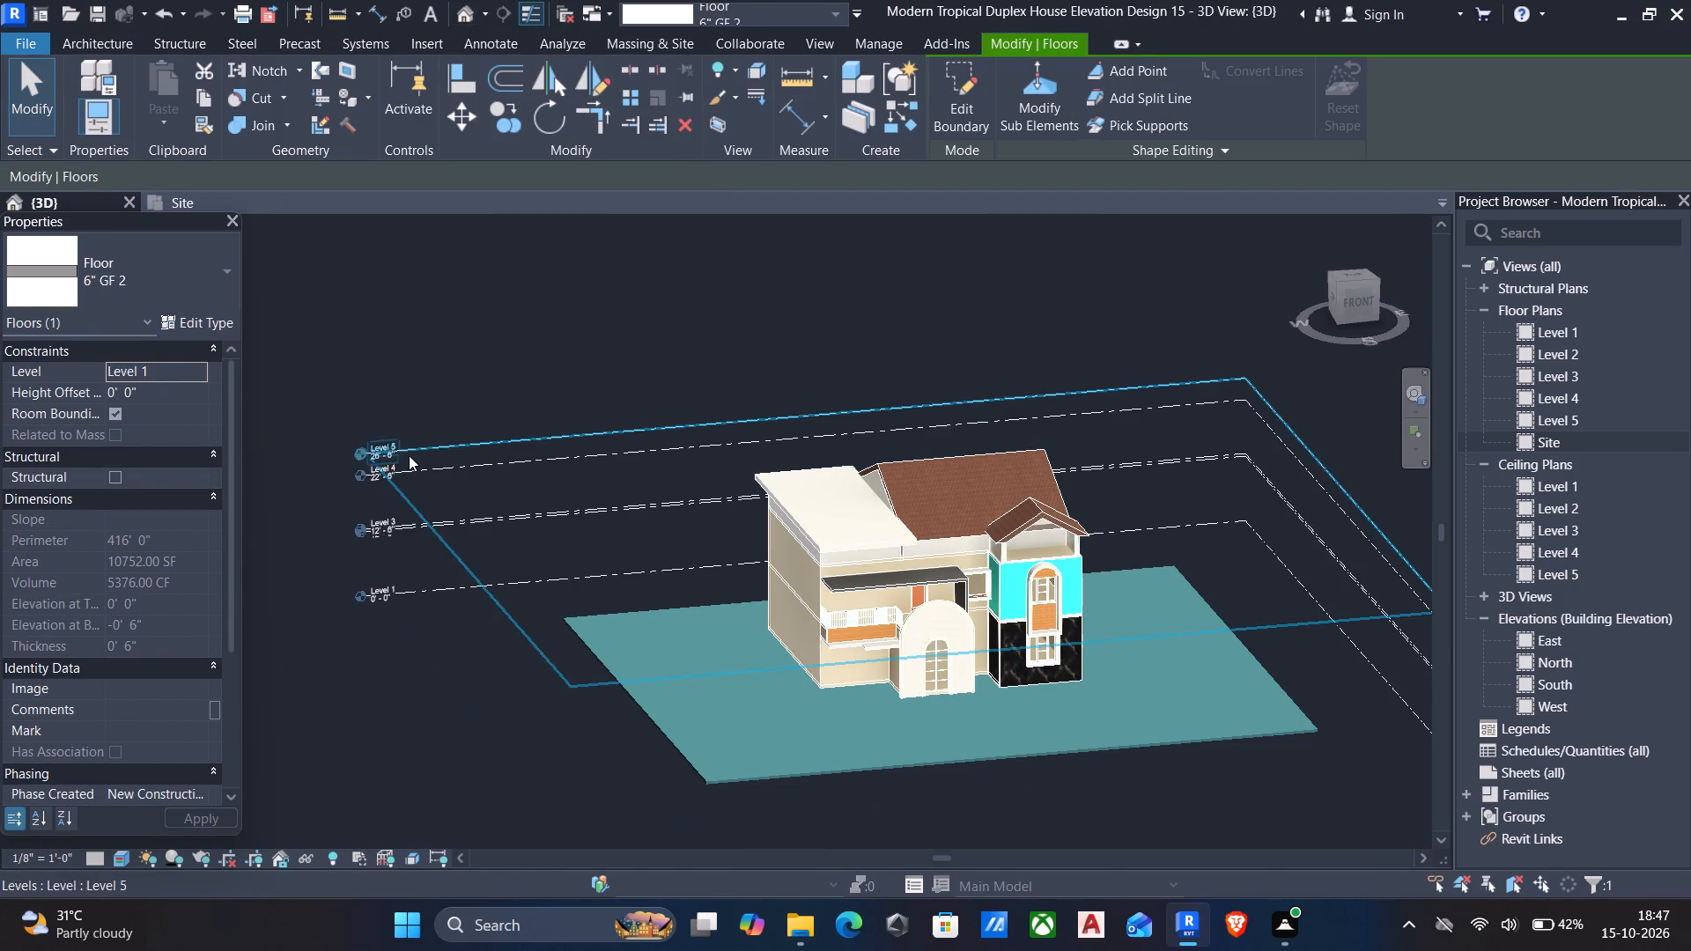
{"action": "left_click", "coordinate": [199, 313]}
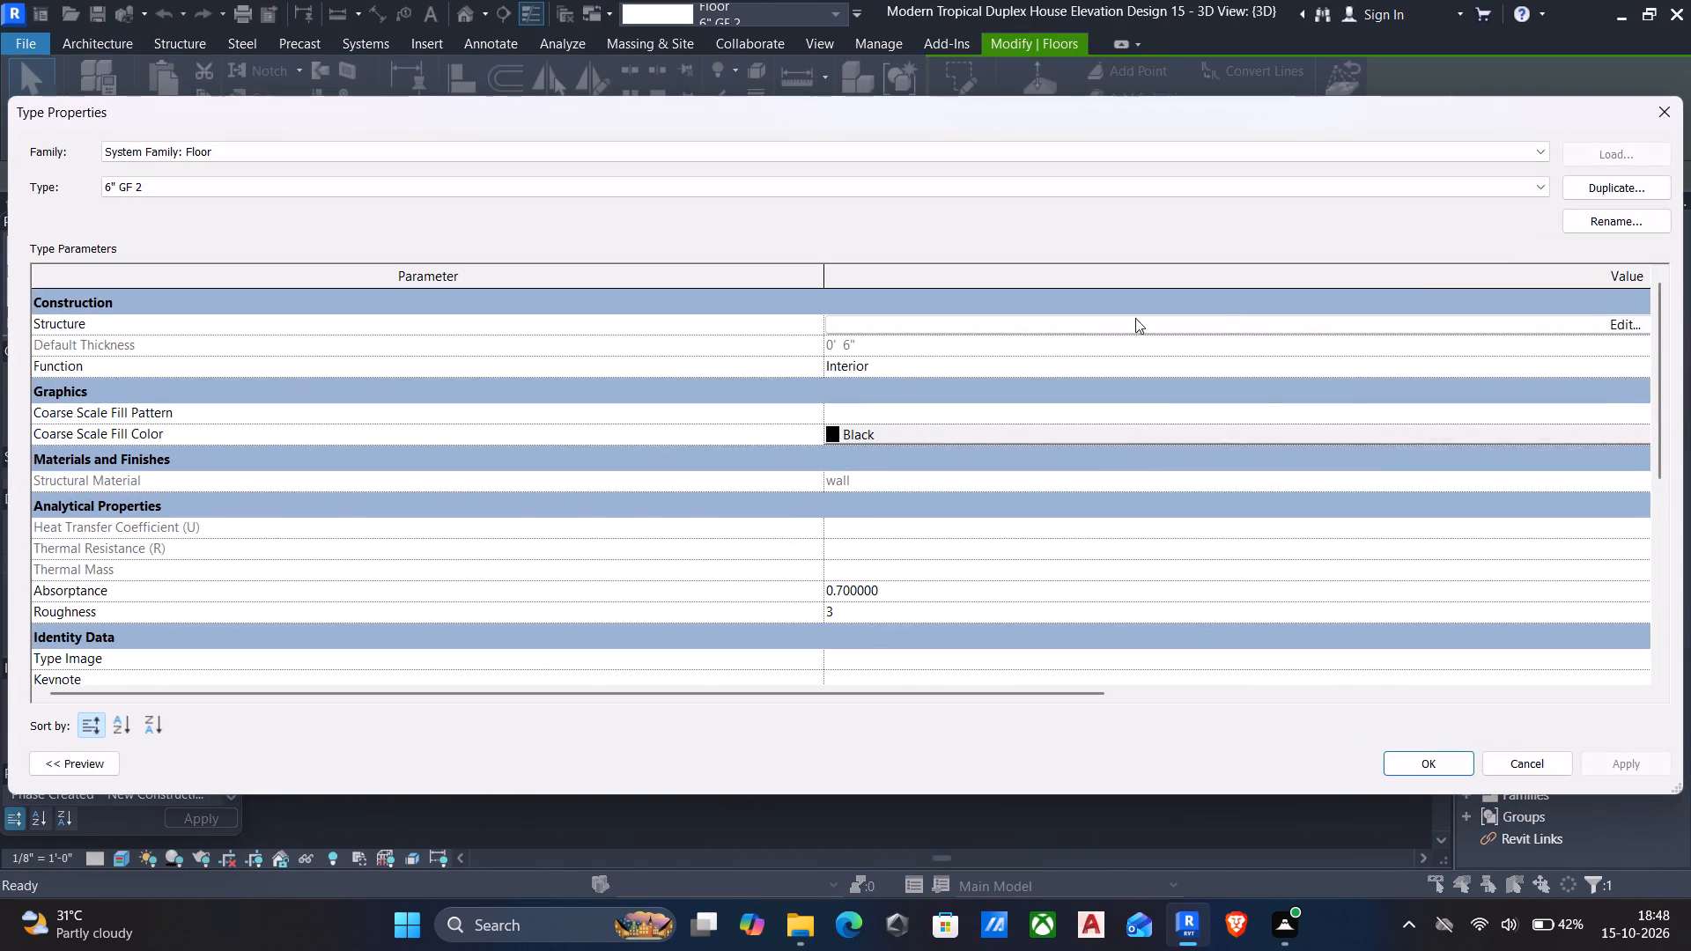
{"action": "left_click", "coordinate": [1603, 320]}
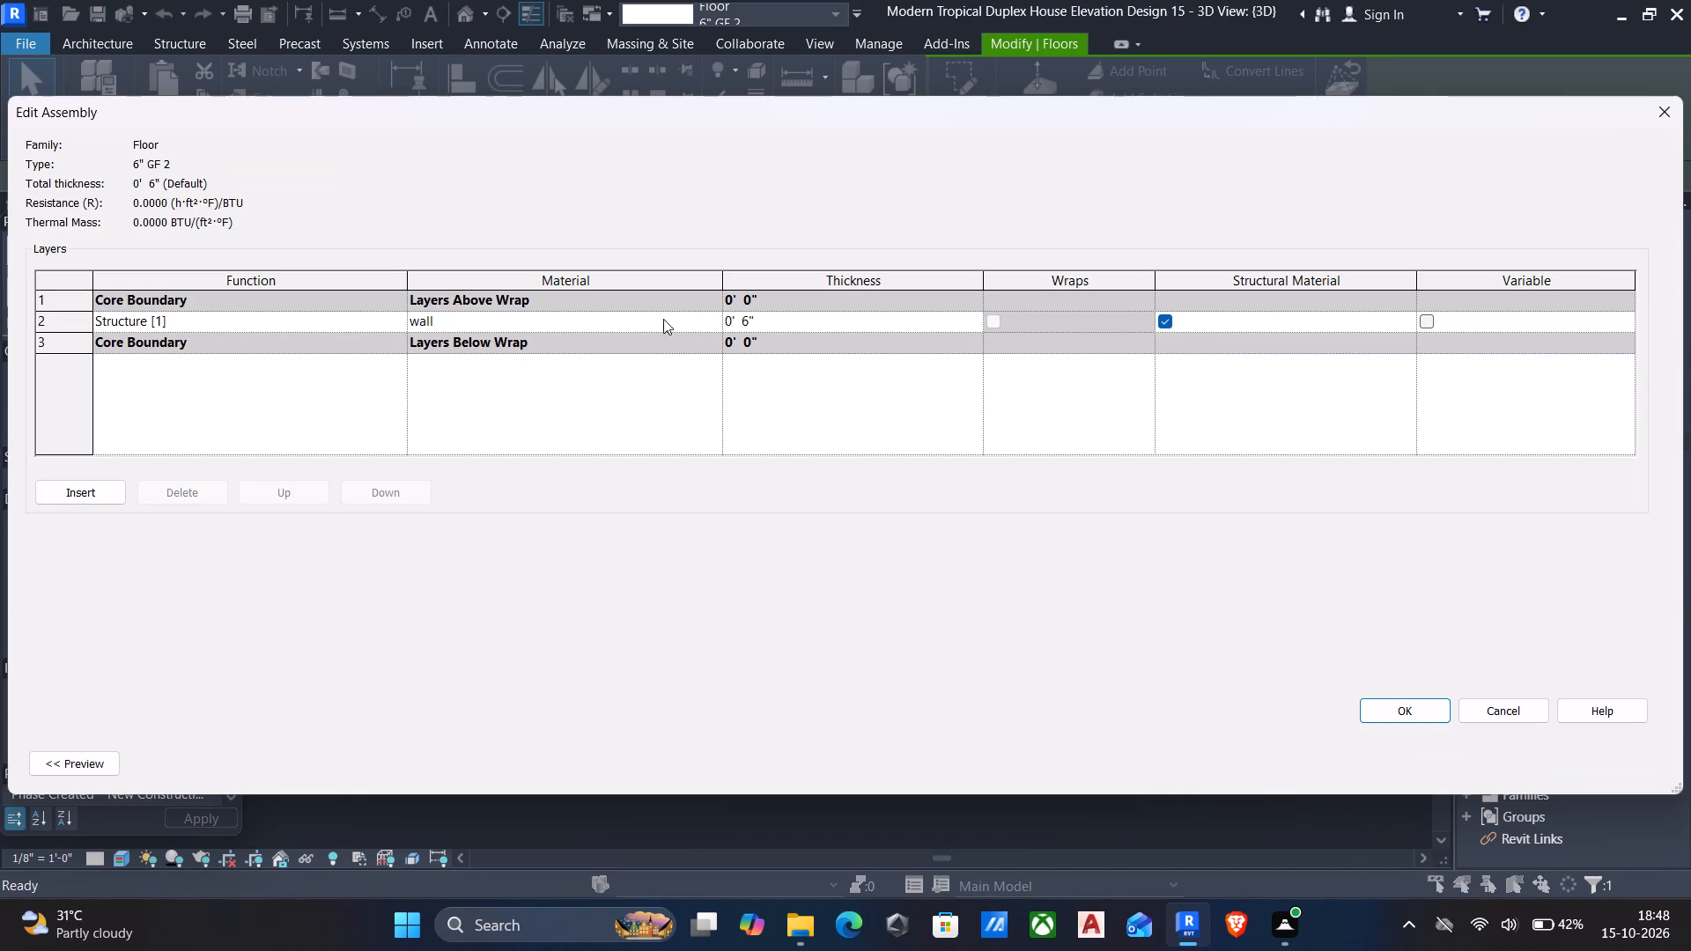
{"action": "left_click", "coordinate": [713, 323]}
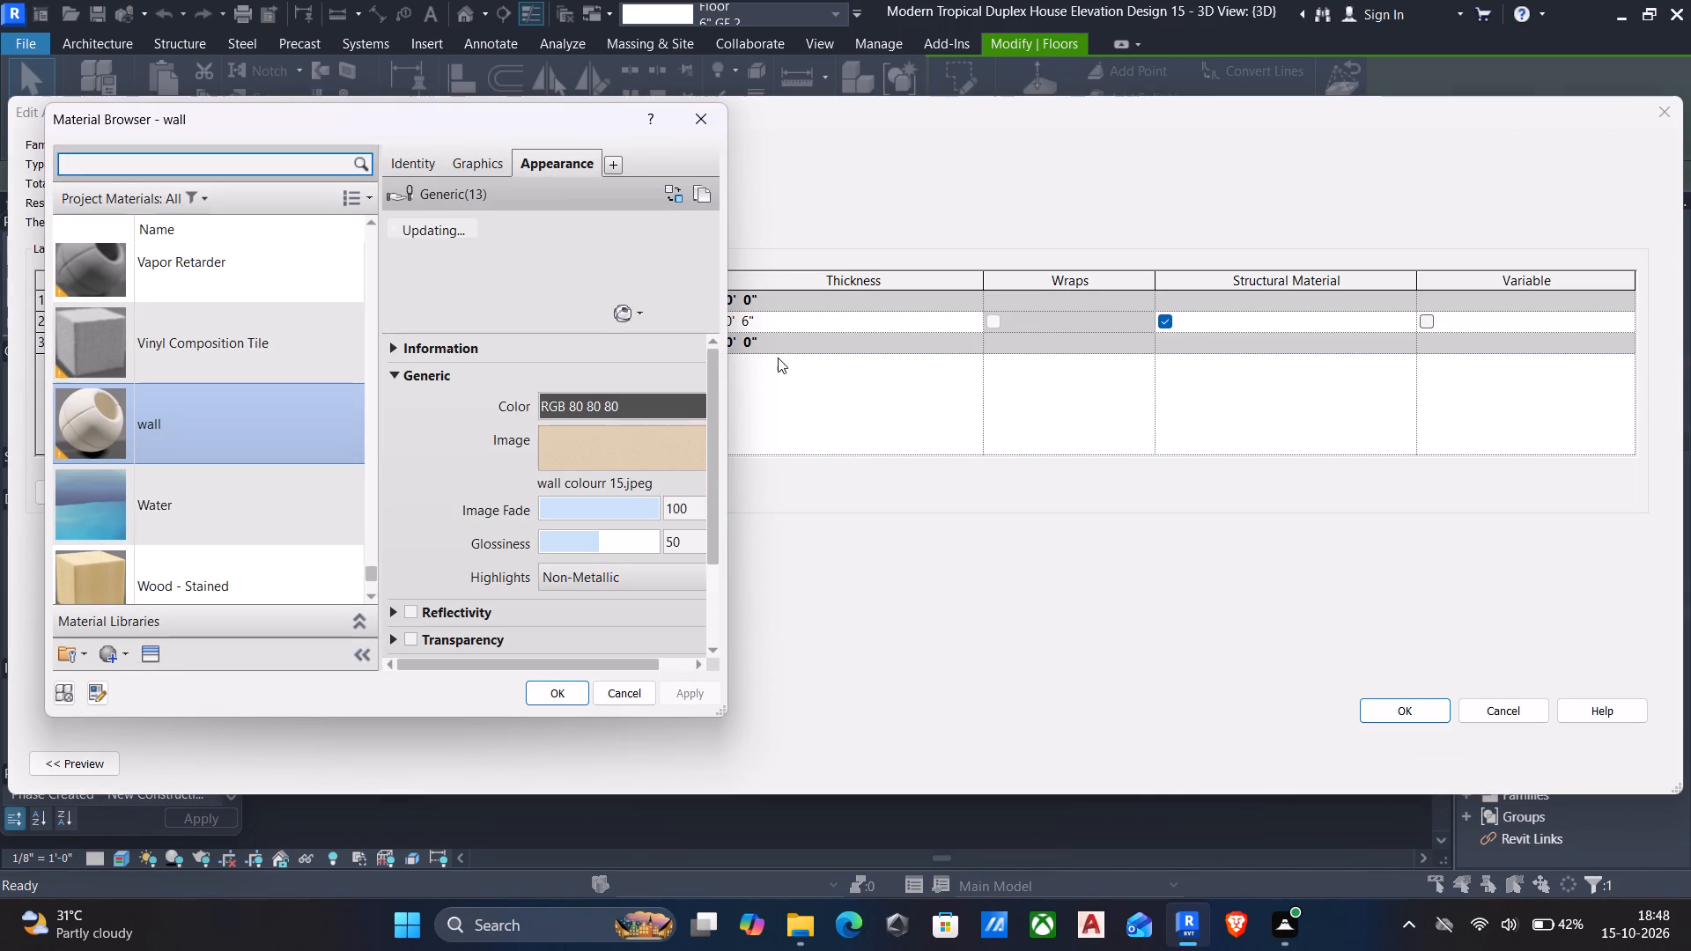
Replace the wall material's appearance image with ground tile.jpeg and apply the edited assembly to the 6" GF 2 floor type.
{"action": "left_click", "coordinate": [590, 449]}
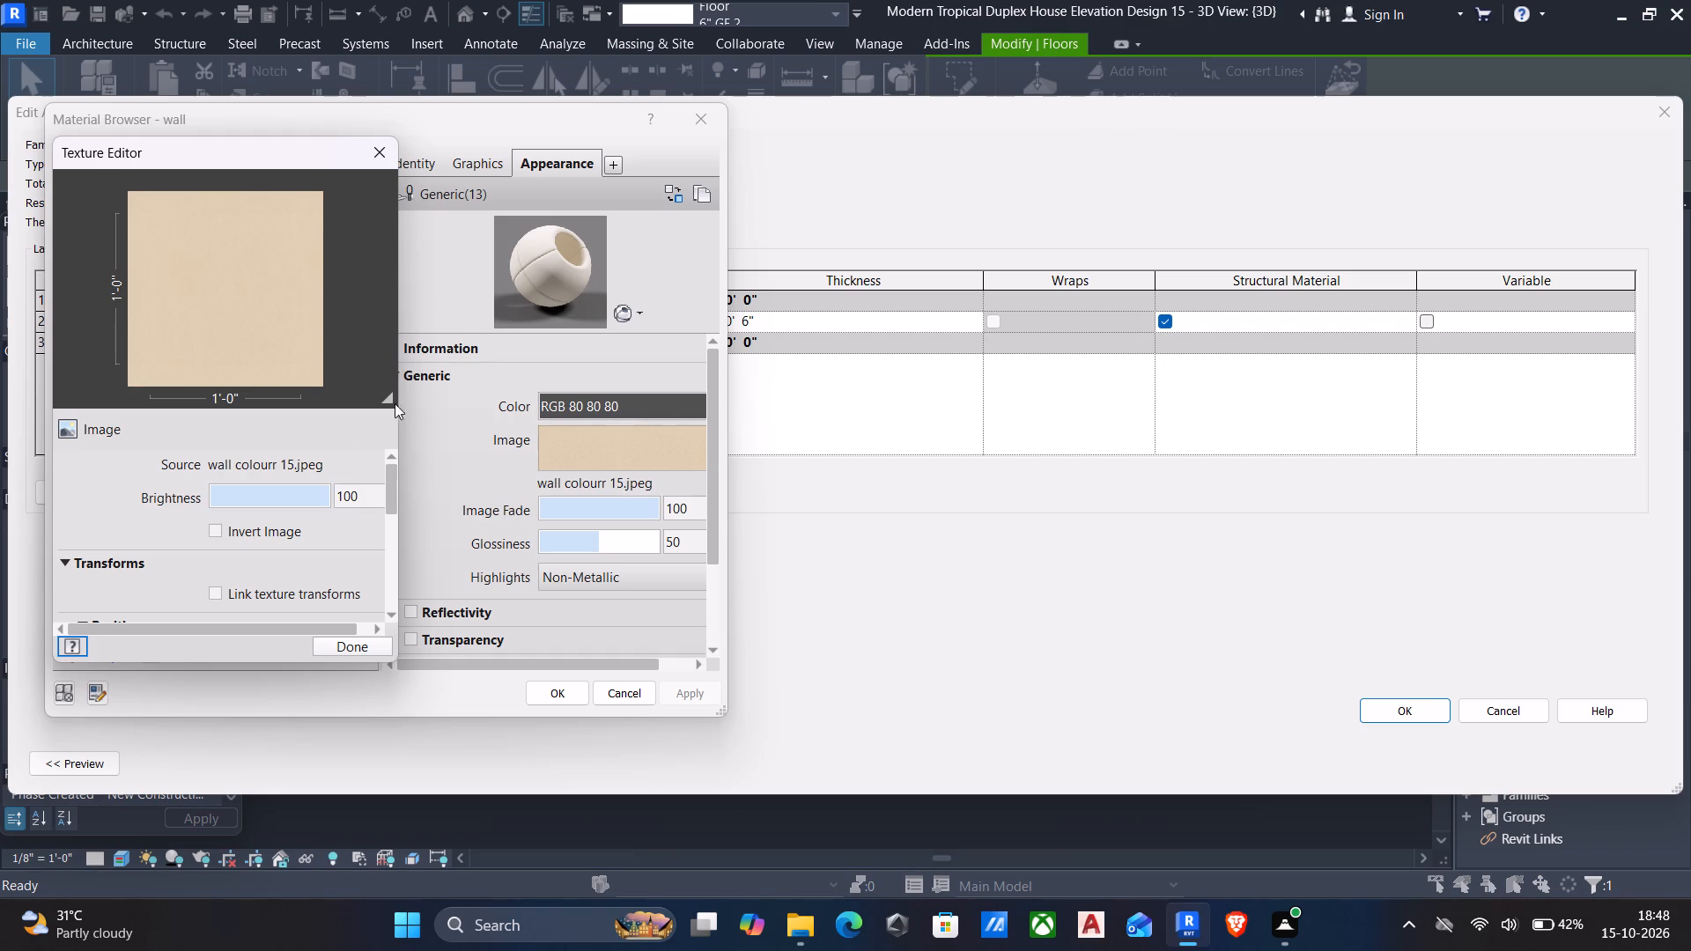
{"action": "left_click", "coordinate": [382, 150]}
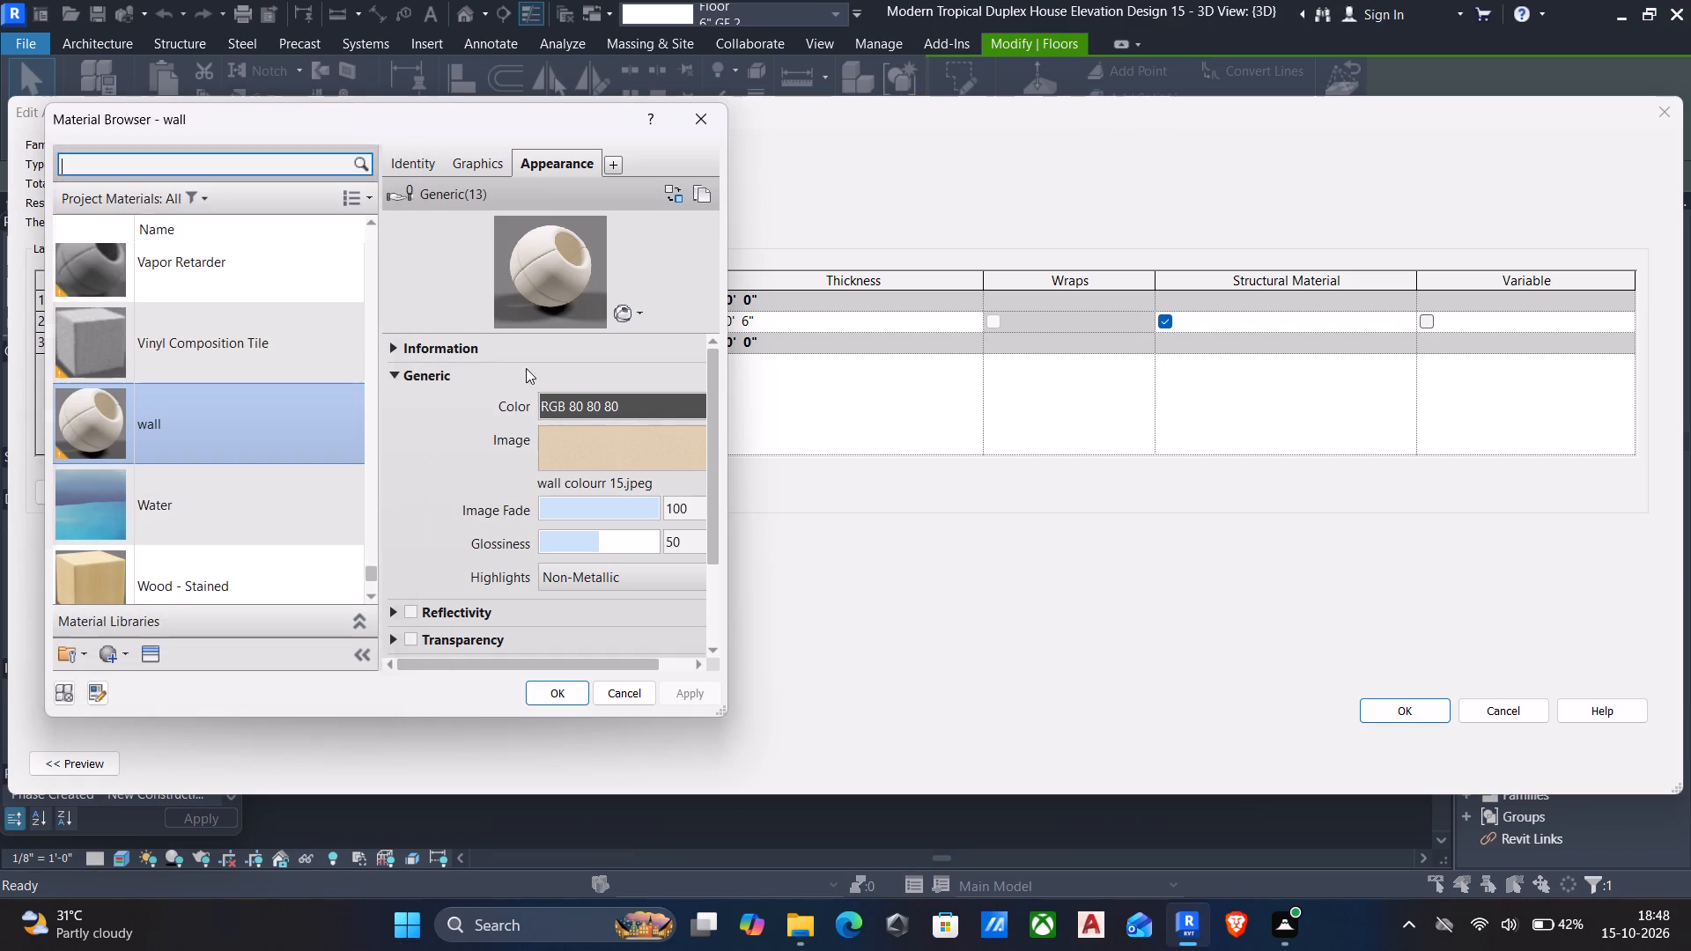
{"action": "right_click", "coordinate": [622, 441]}
{"action": "left_click", "coordinate": [661, 718]}
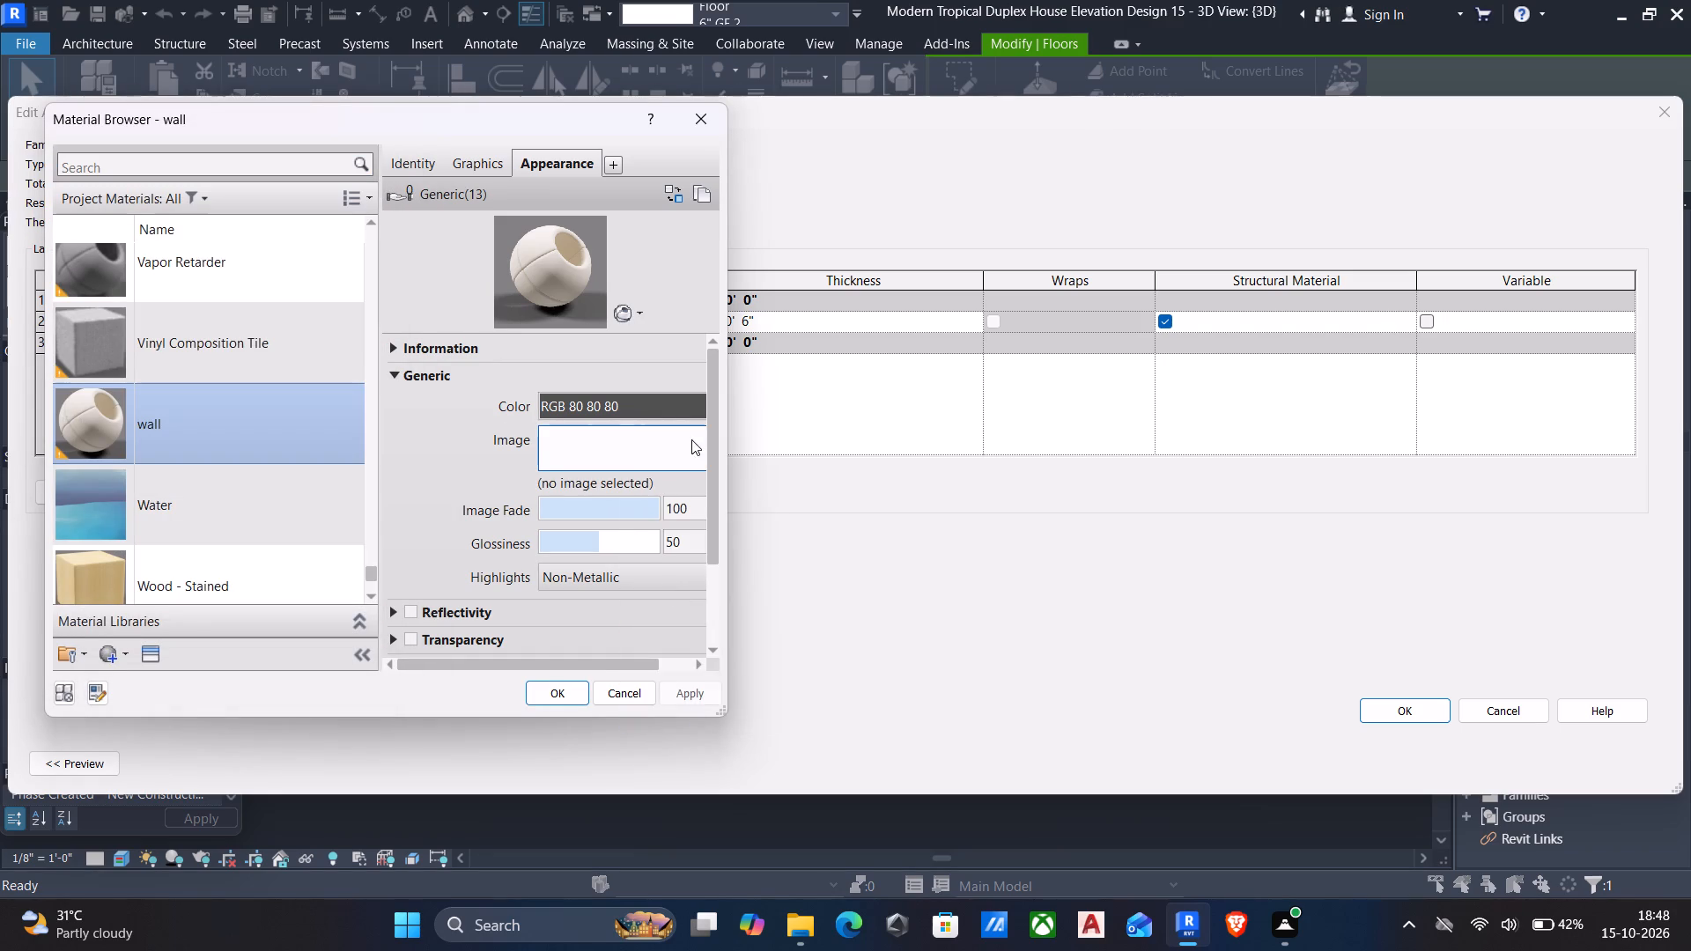
{"action": "left_click", "coordinate": [671, 439]}
{"action": "scroll", "coordinate": [678, 431], "scroll_direction": "down", "scroll_amount": 1}
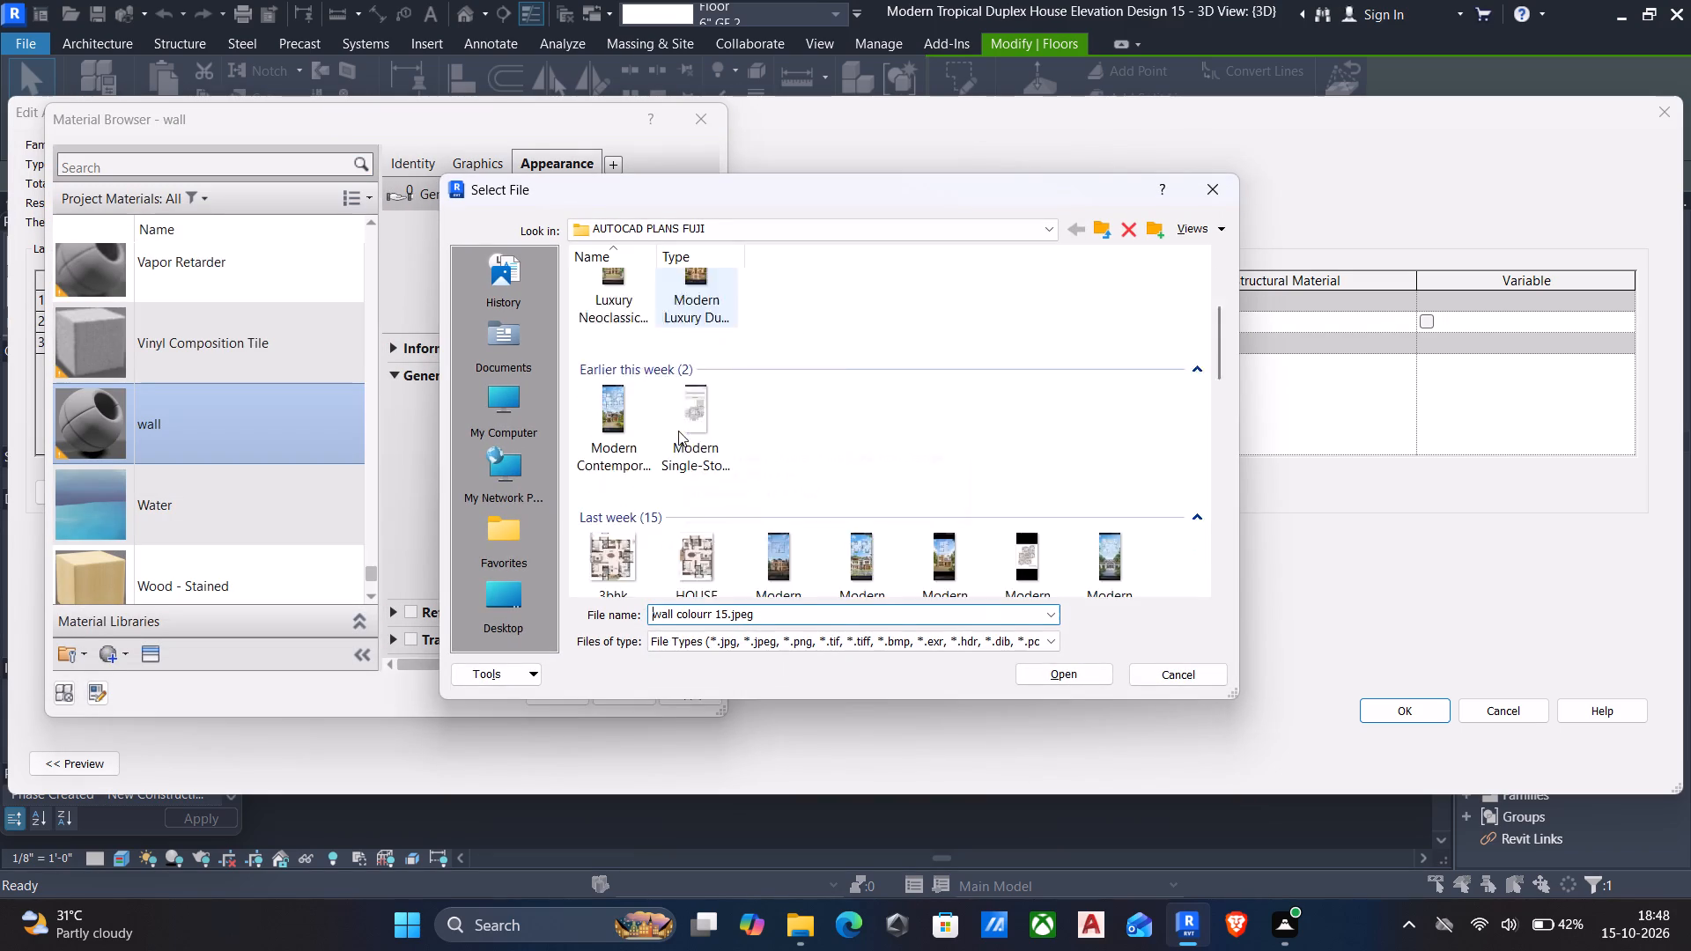
{"action": "scroll", "coordinate": [678, 431], "scroll_direction": "down", "scroll_amount": 2}
{"action": "scroll", "coordinate": [683, 413], "scroll_direction": "up", "scroll_amount": 8}
{"action": "left_click", "coordinate": [630, 332]}
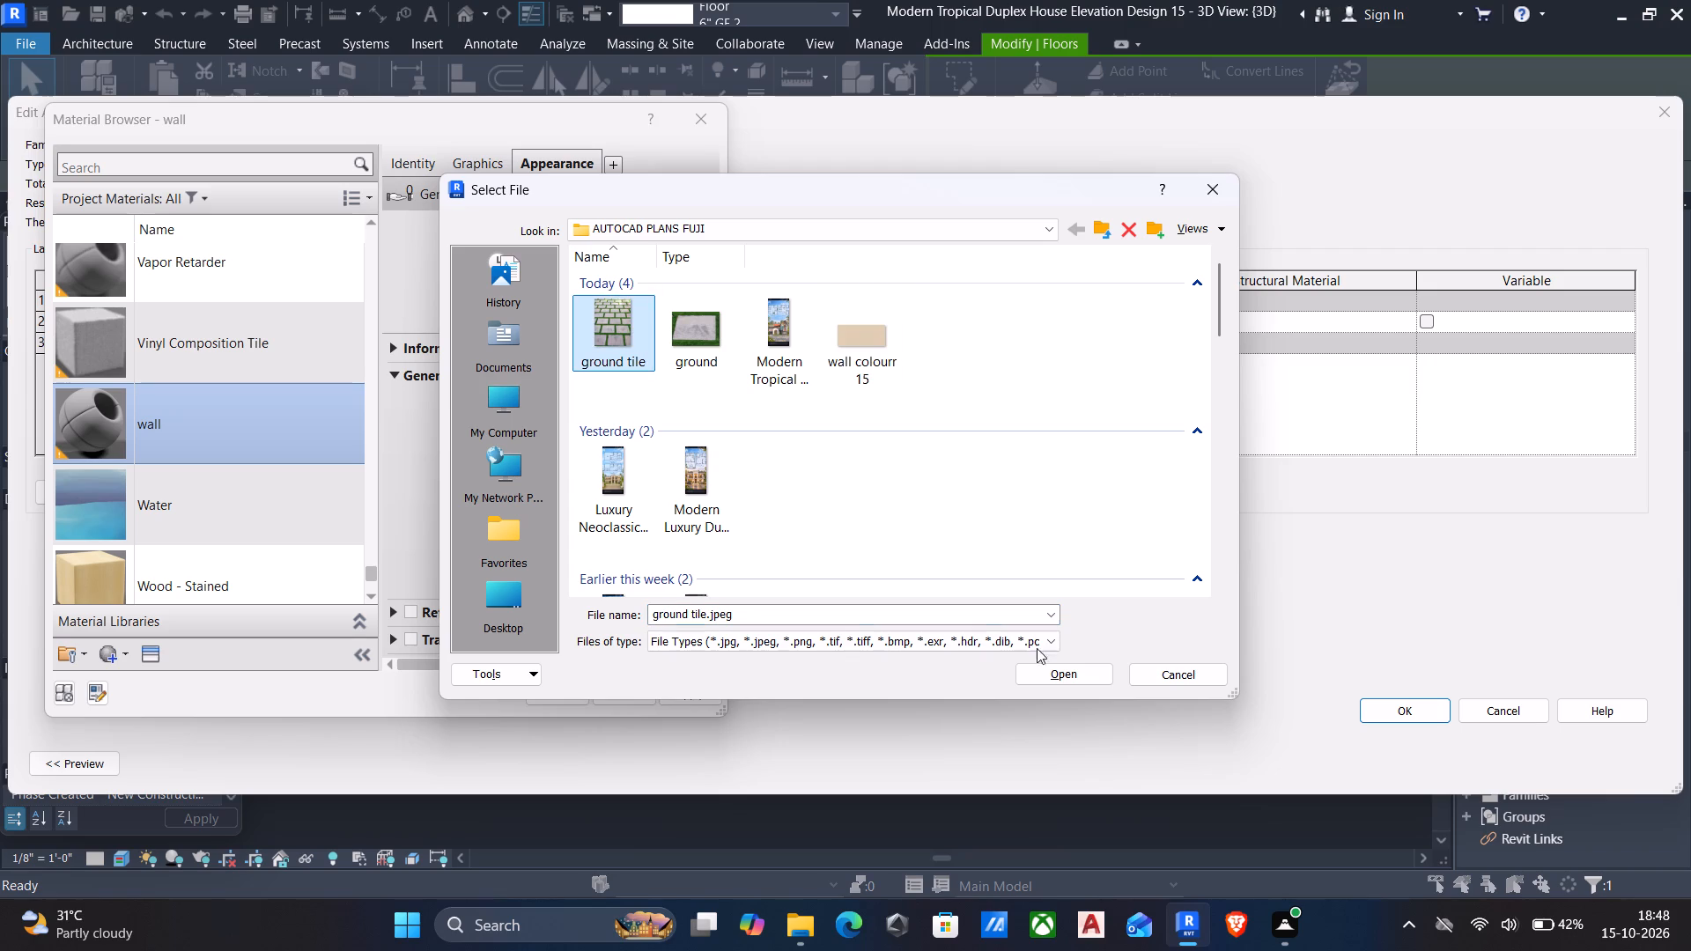
{"action": "left_click", "coordinate": [1075, 675]}
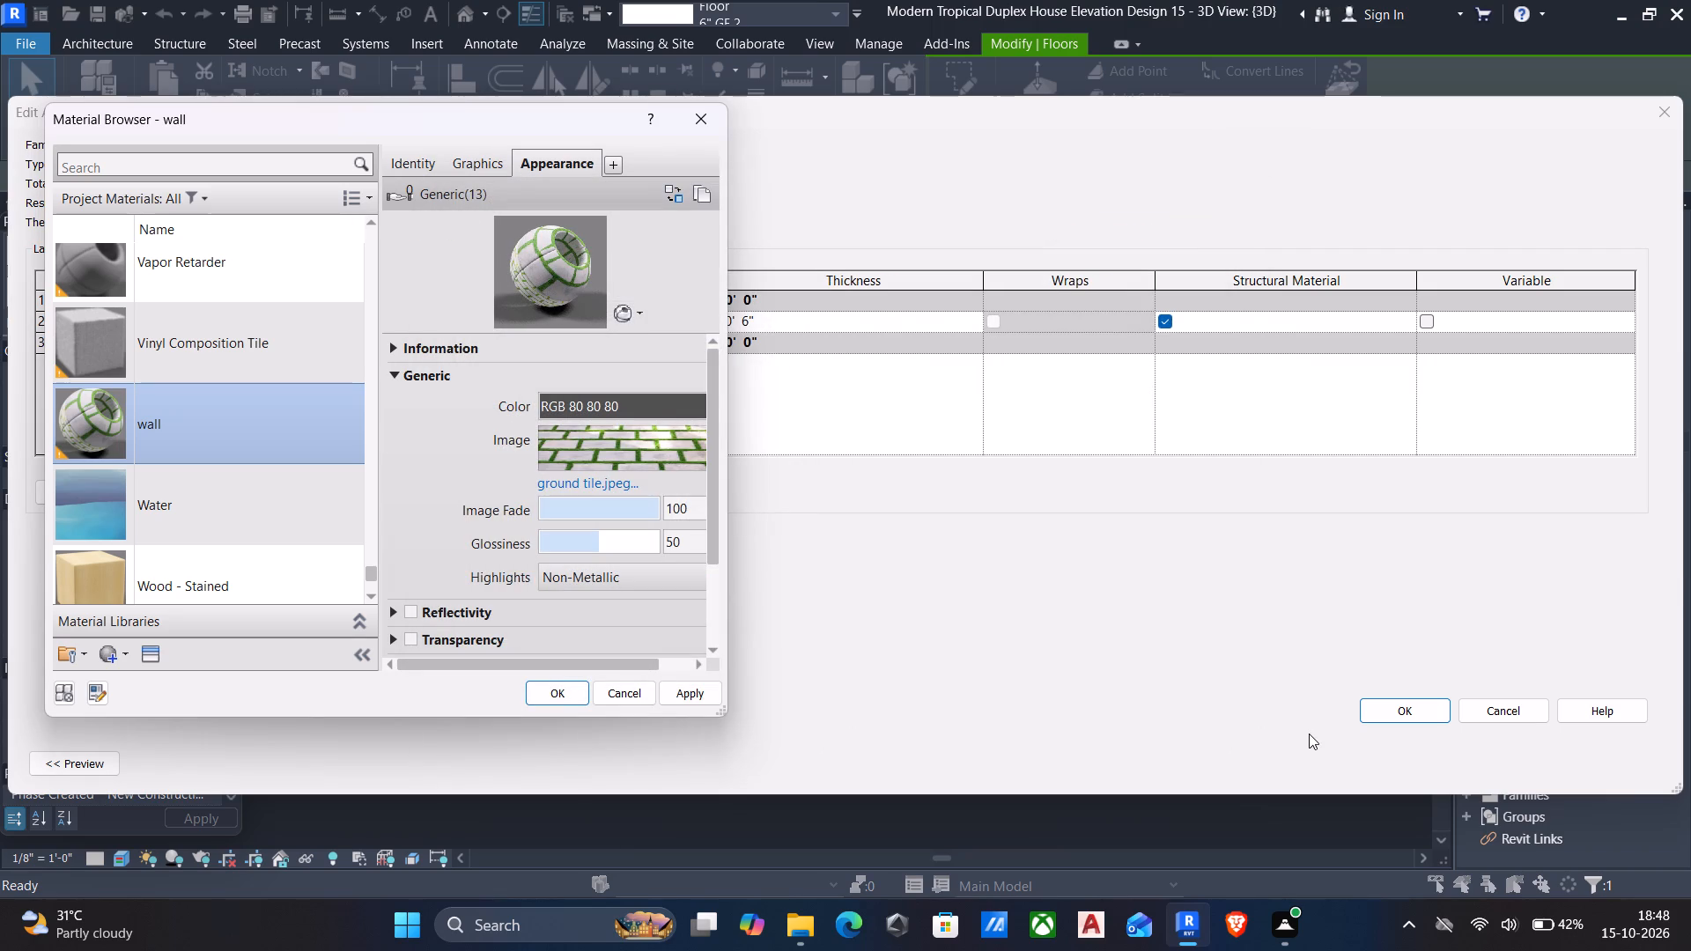
{"action": "left_click", "coordinate": [681, 692]}
{"action": "left_click", "coordinate": [536, 691]}
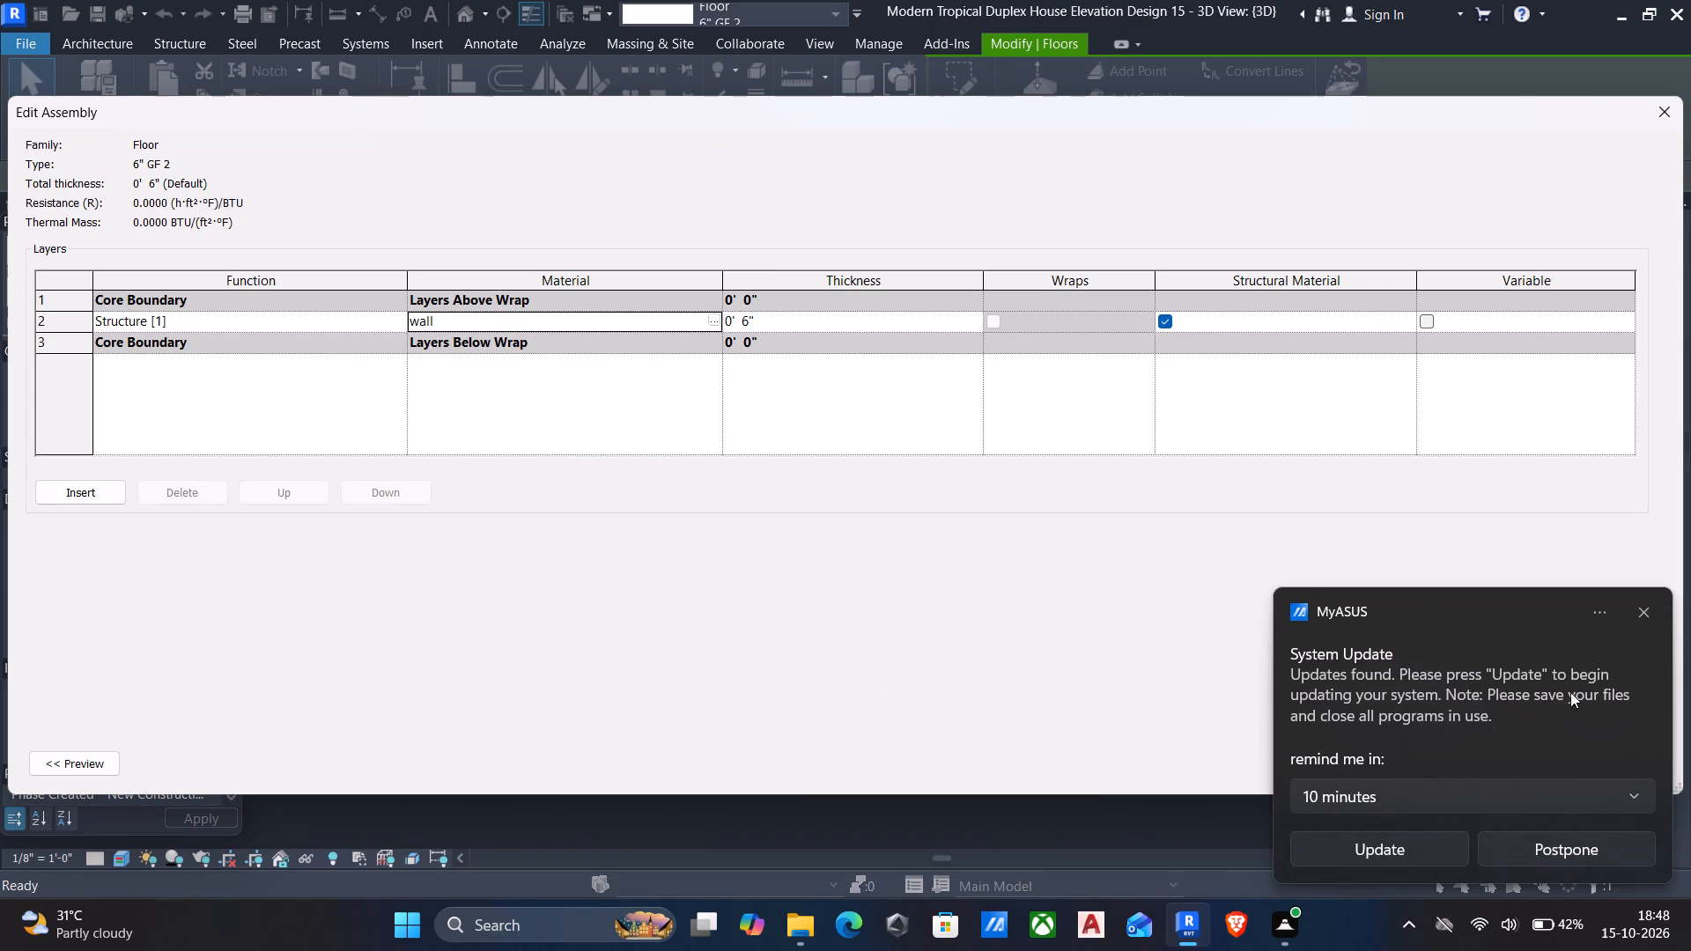
{"action": "left_click", "coordinate": [1647, 608]}
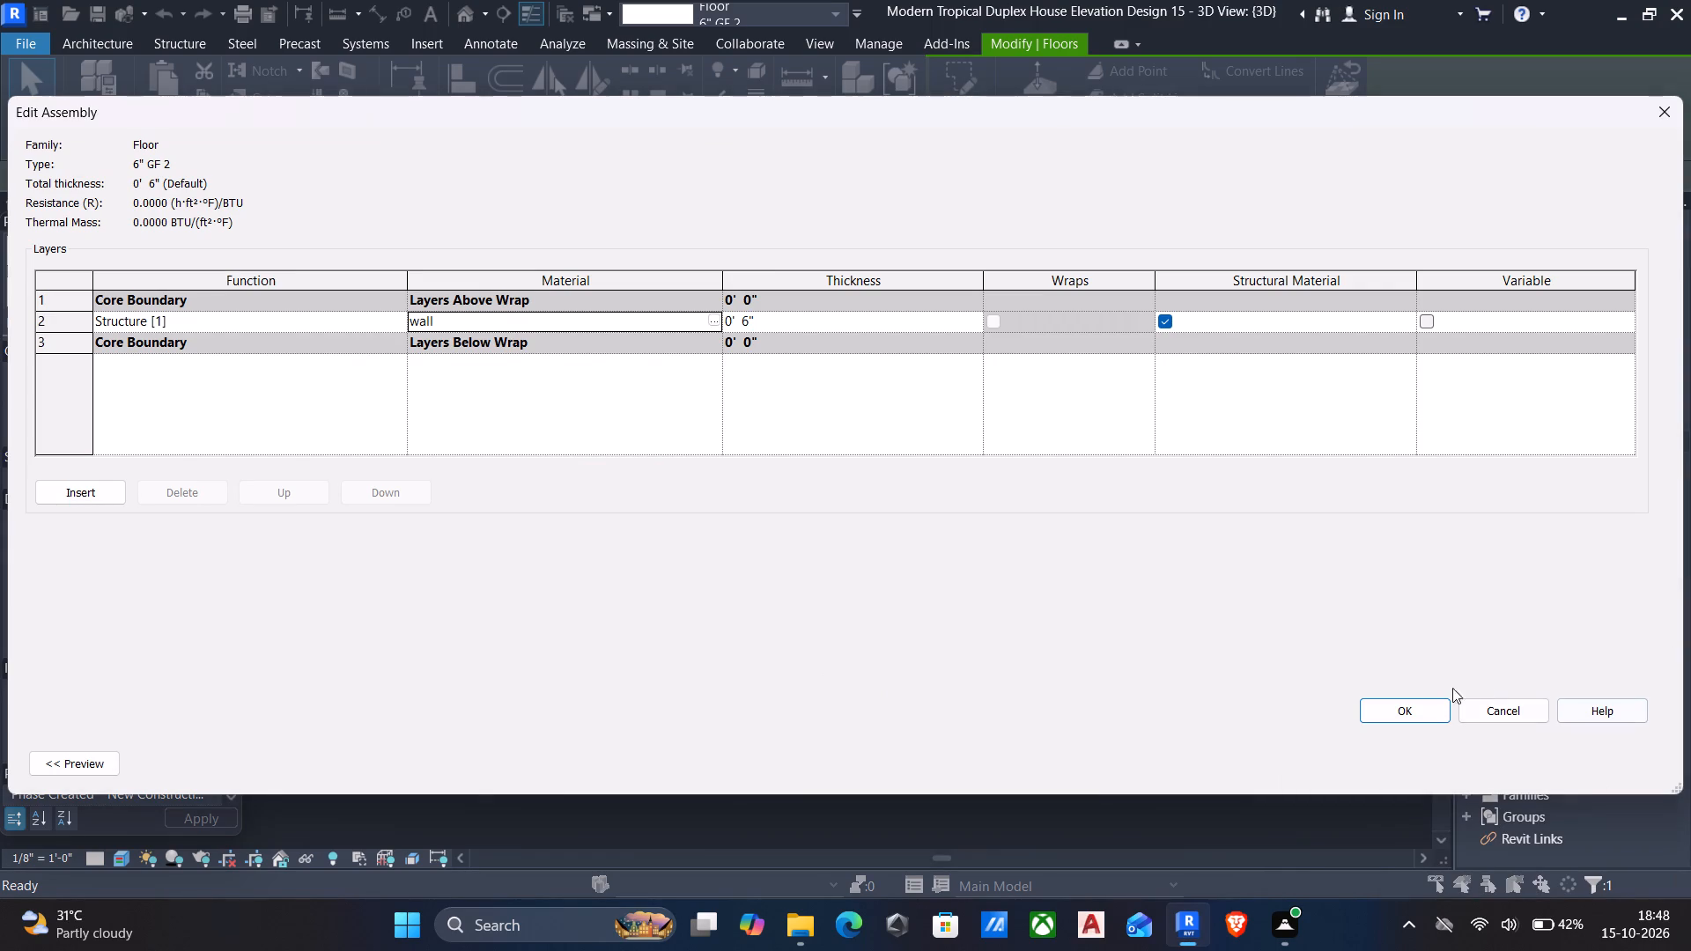
{"action": "left_click", "coordinate": [1417, 702]}
{"action": "left_click", "coordinate": [1660, 767]}
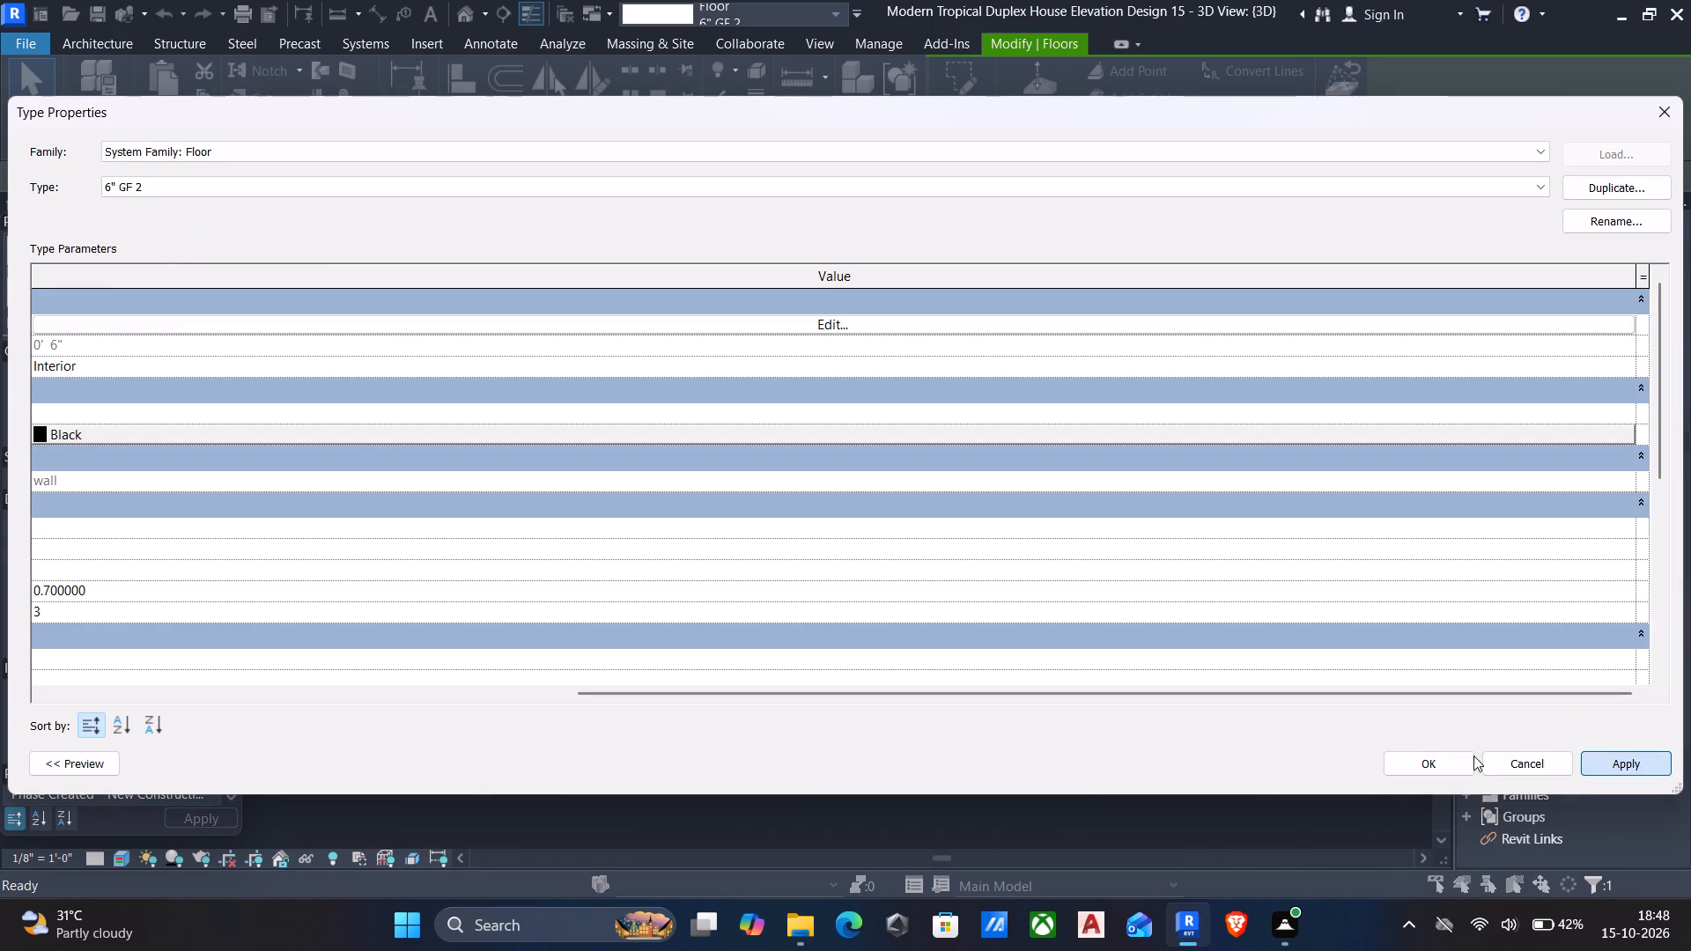
{"action": "left_click", "coordinate": [1418, 761]}
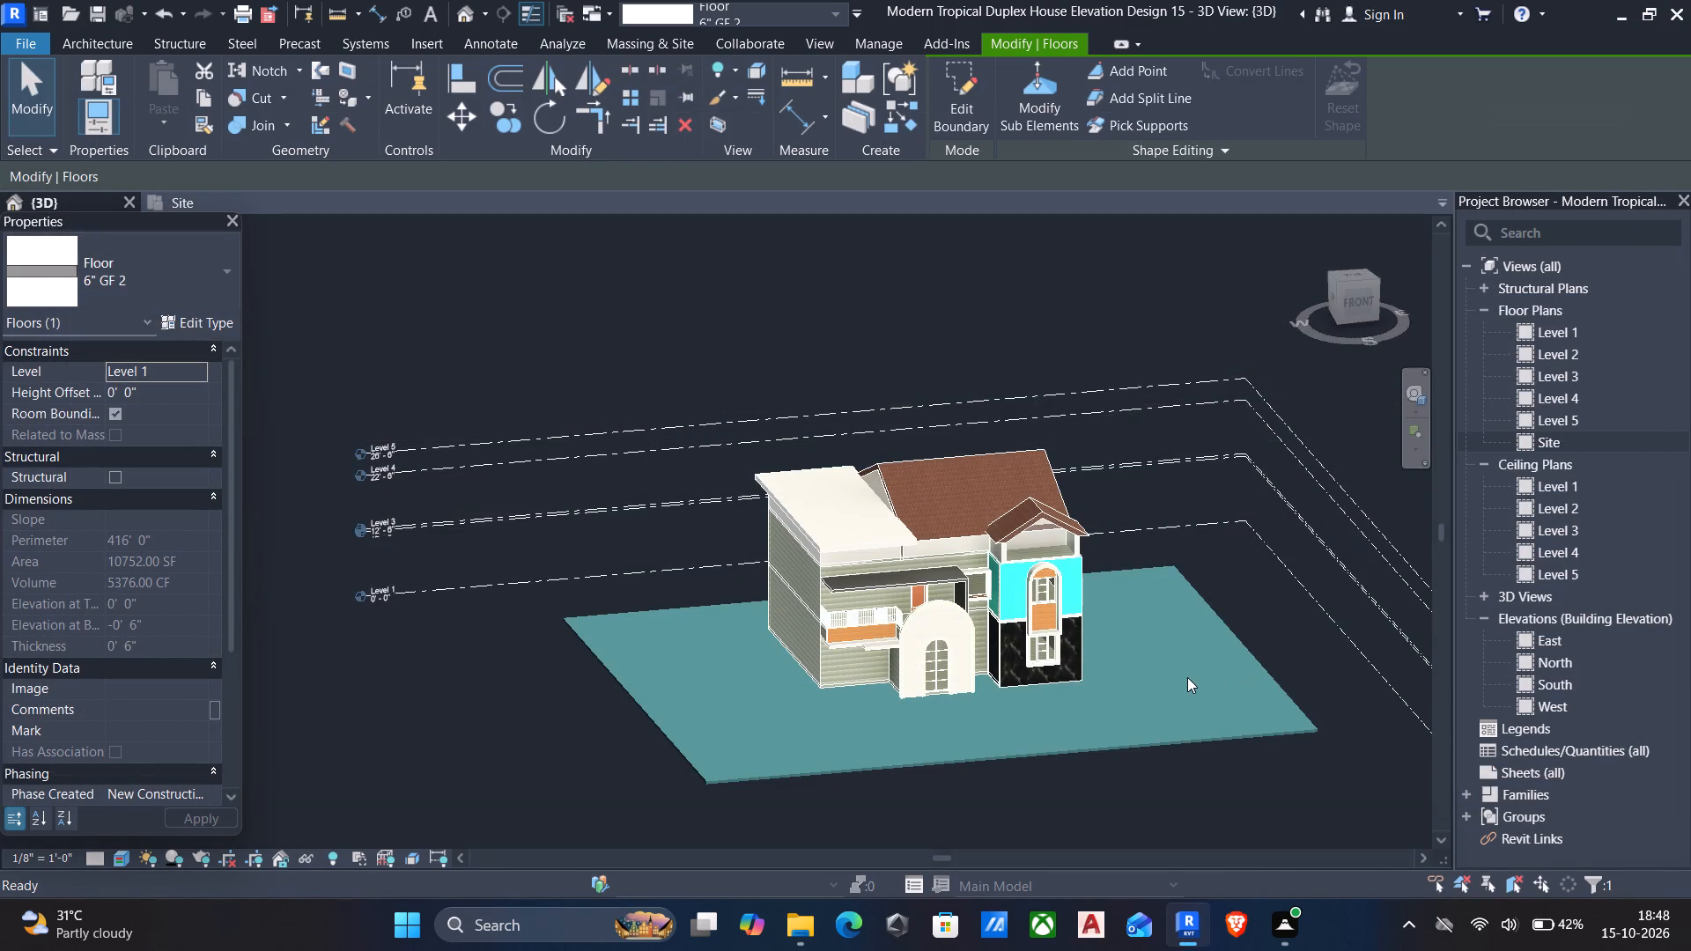
{"action": "key", "text": "Escape"}
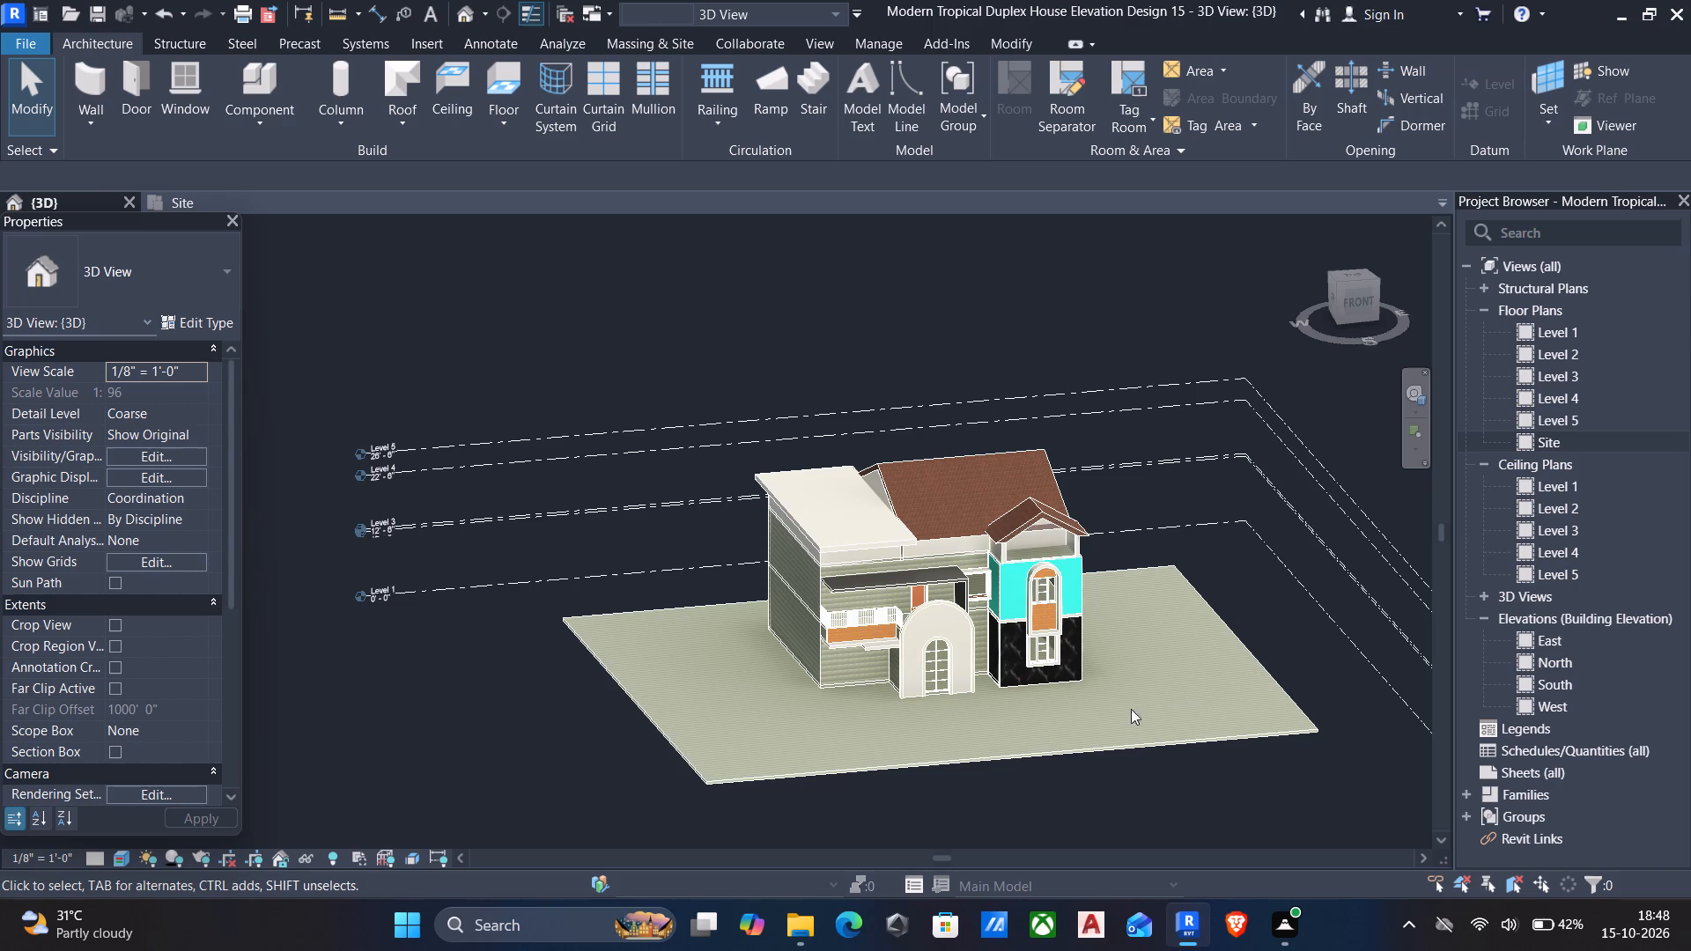
Examine the tile texture's scale and extent on the ground slab and the house walls, close up and from the front corner.
{"action": "scroll", "coordinate": [979, 763], "scroll_direction": "up", "scroll_amount": 4}
{"action": "scroll", "coordinate": [668, 493], "scroll_direction": "up", "scroll_amount": 5}
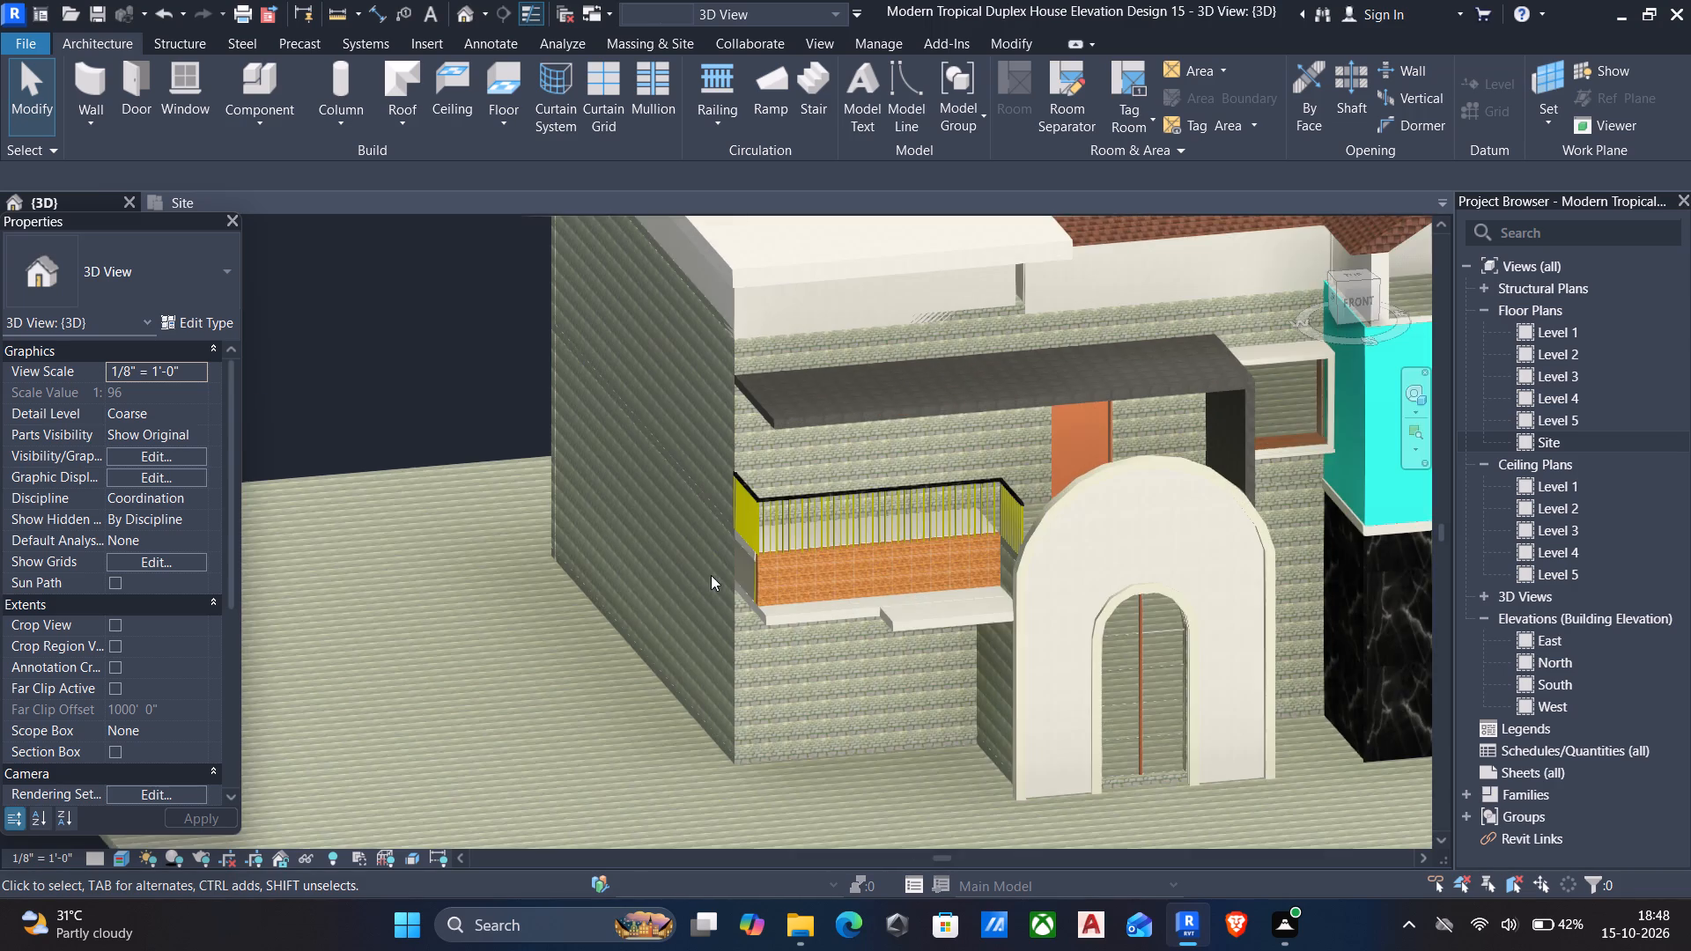
{"action": "scroll", "coordinate": [757, 644], "scroll_direction": "up", "scroll_amount": 5}
{"action": "middle_click_drag", "start_coordinate": [779, 703], "coordinate": [863, 369]}
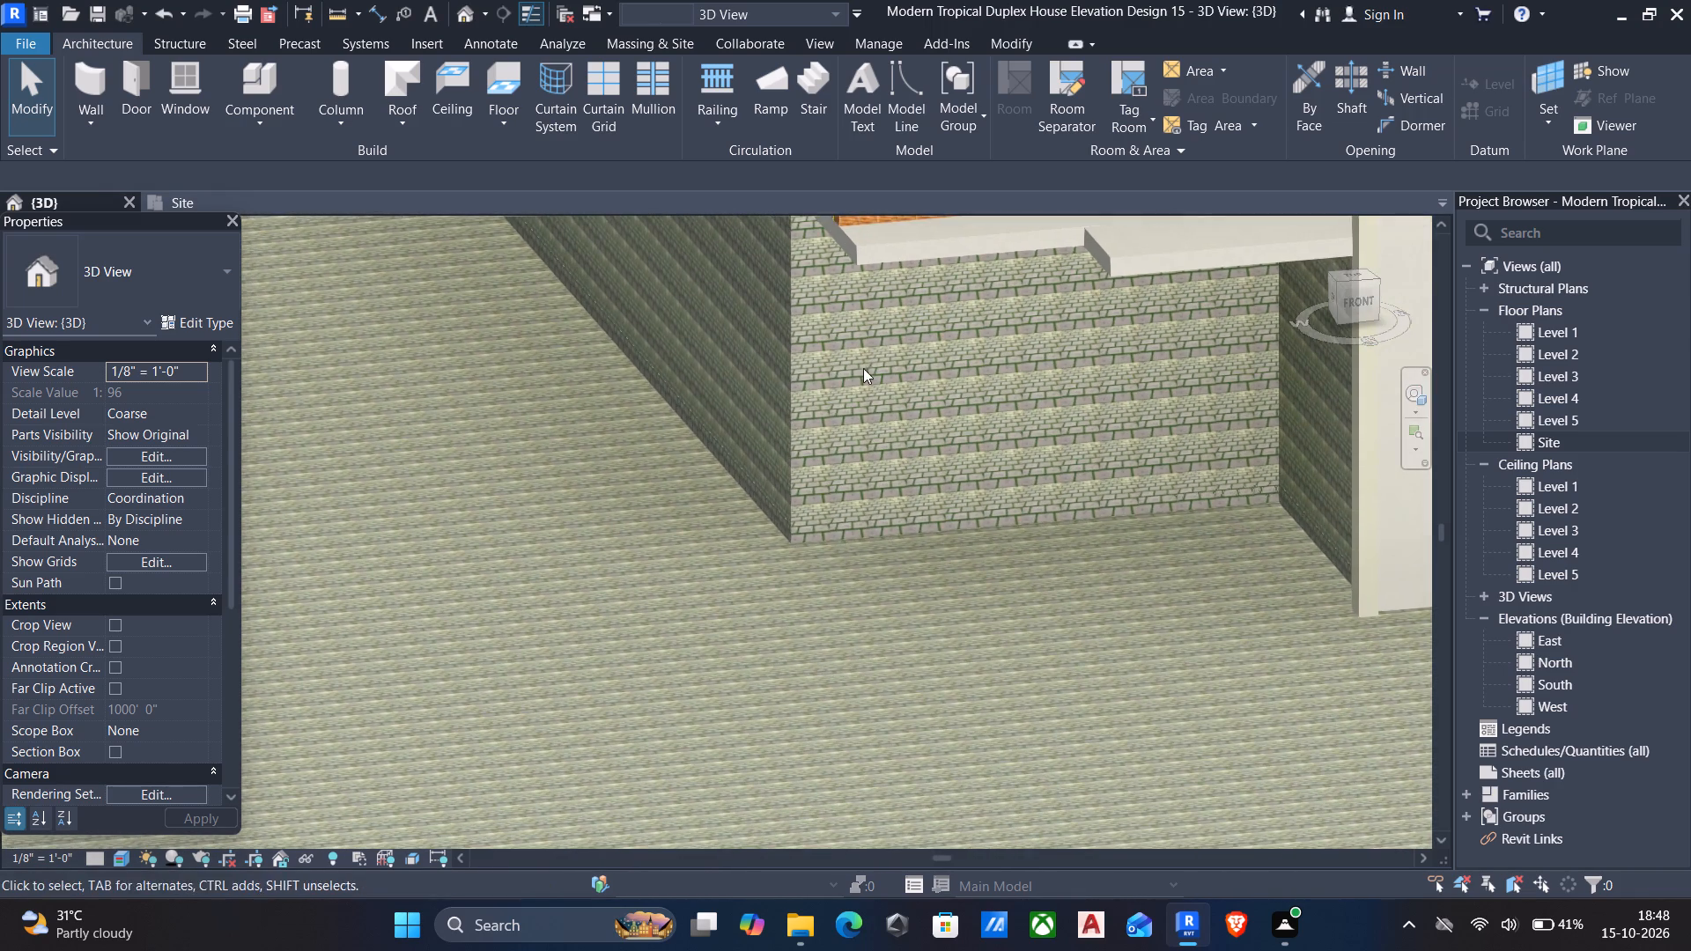
{"action": "scroll", "coordinate": [918, 564], "scroll_direction": "up", "scroll_amount": 5}
{"action": "scroll", "coordinate": [956, 439], "scroll_direction": "down", "scroll_amount": 6}
{"action": "middle_click_drag", "start_coordinate": [1089, 421], "coordinate": [1076, 431]}
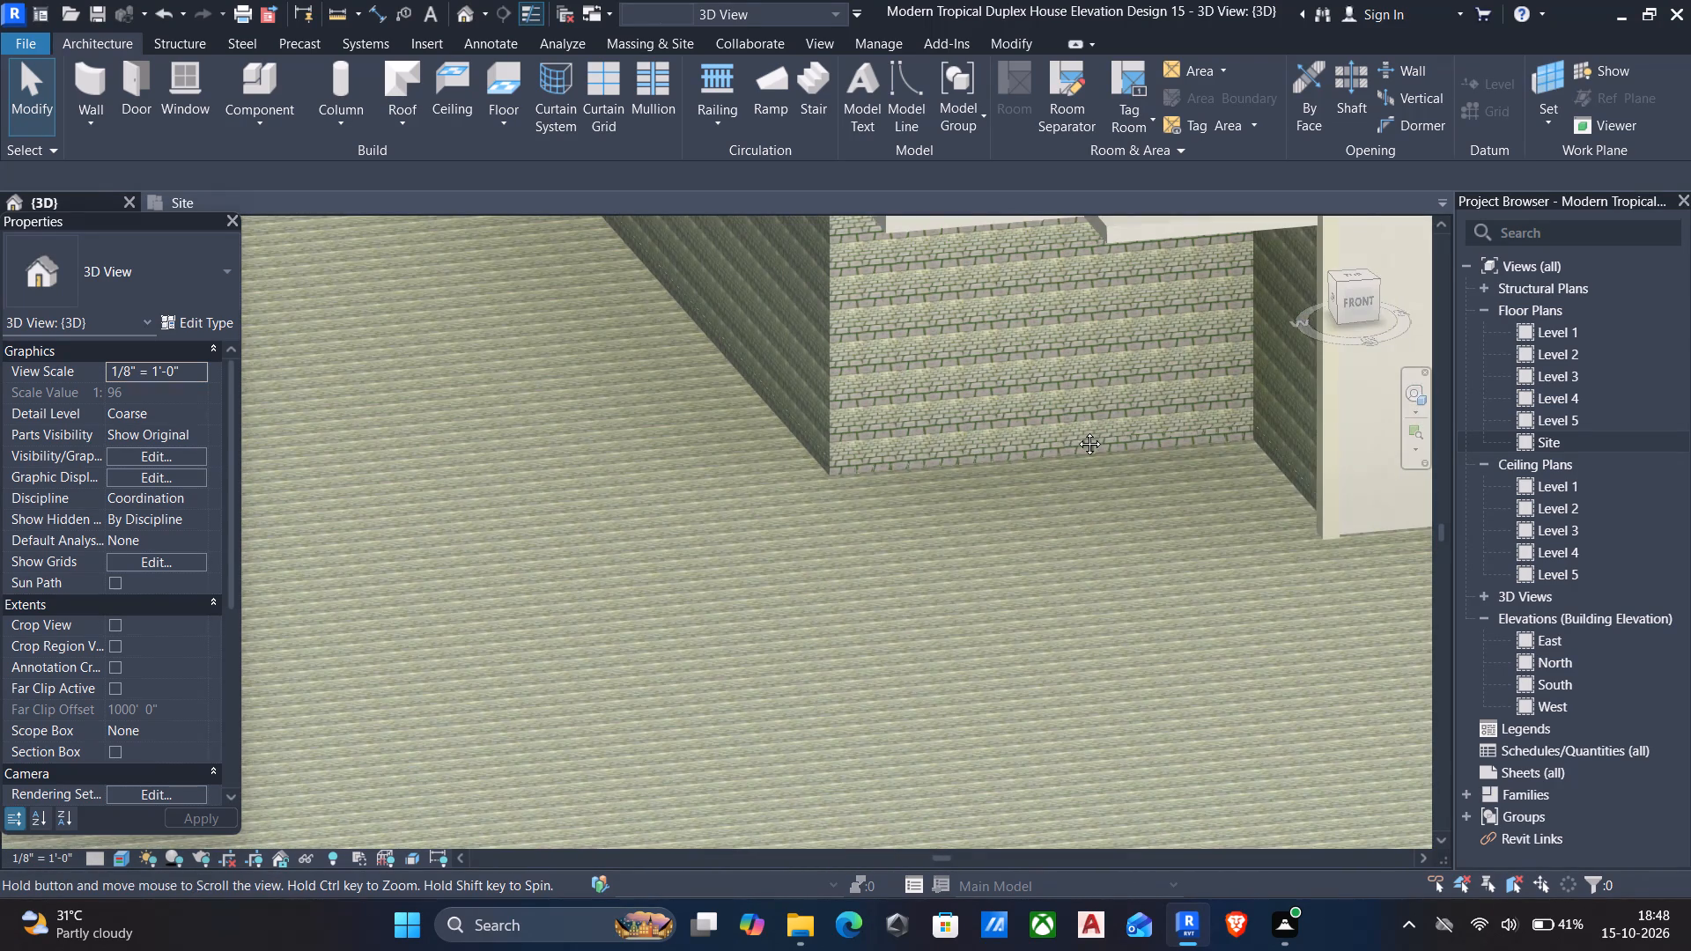
{"action": "middle_click_drag", "start_coordinate": [1076, 431], "coordinate": [966, 528]}
{"action": "scroll", "coordinate": [964, 533], "scroll_direction": "down", "scroll_amount": 3}
{"action": "scroll", "coordinate": [804, 454], "scroll_direction": "down", "scroll_amount": 4}
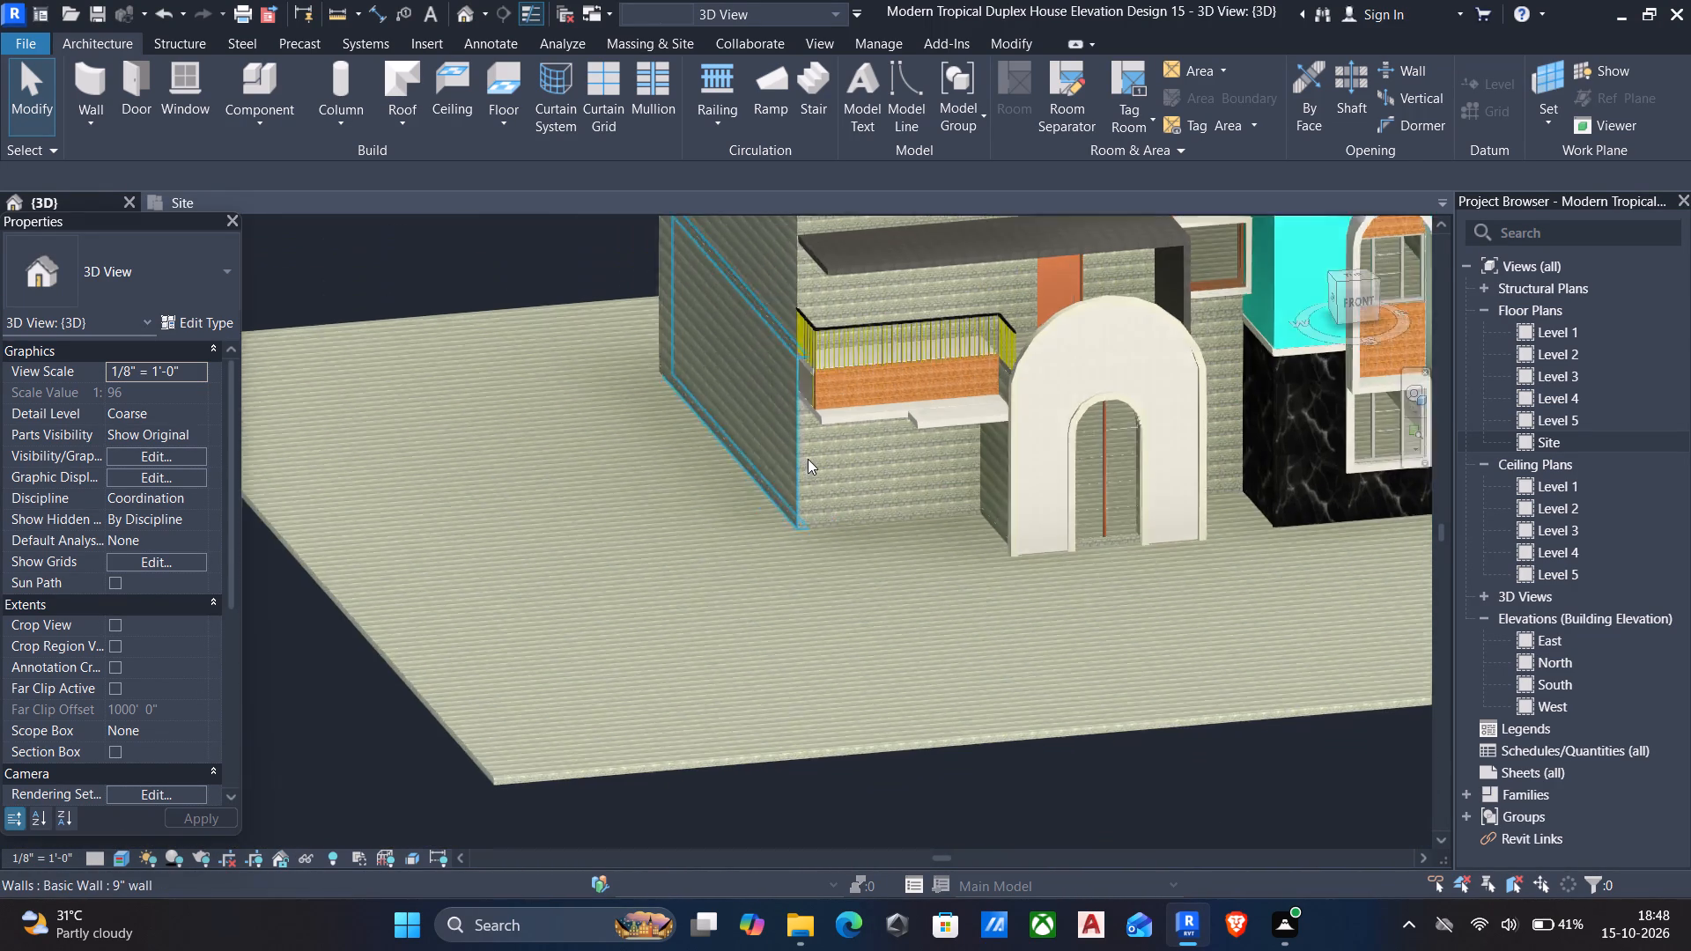
{"action": "middle_click_drag", "start_coordinate": [855, 520], "coordinate": [804, 616]}
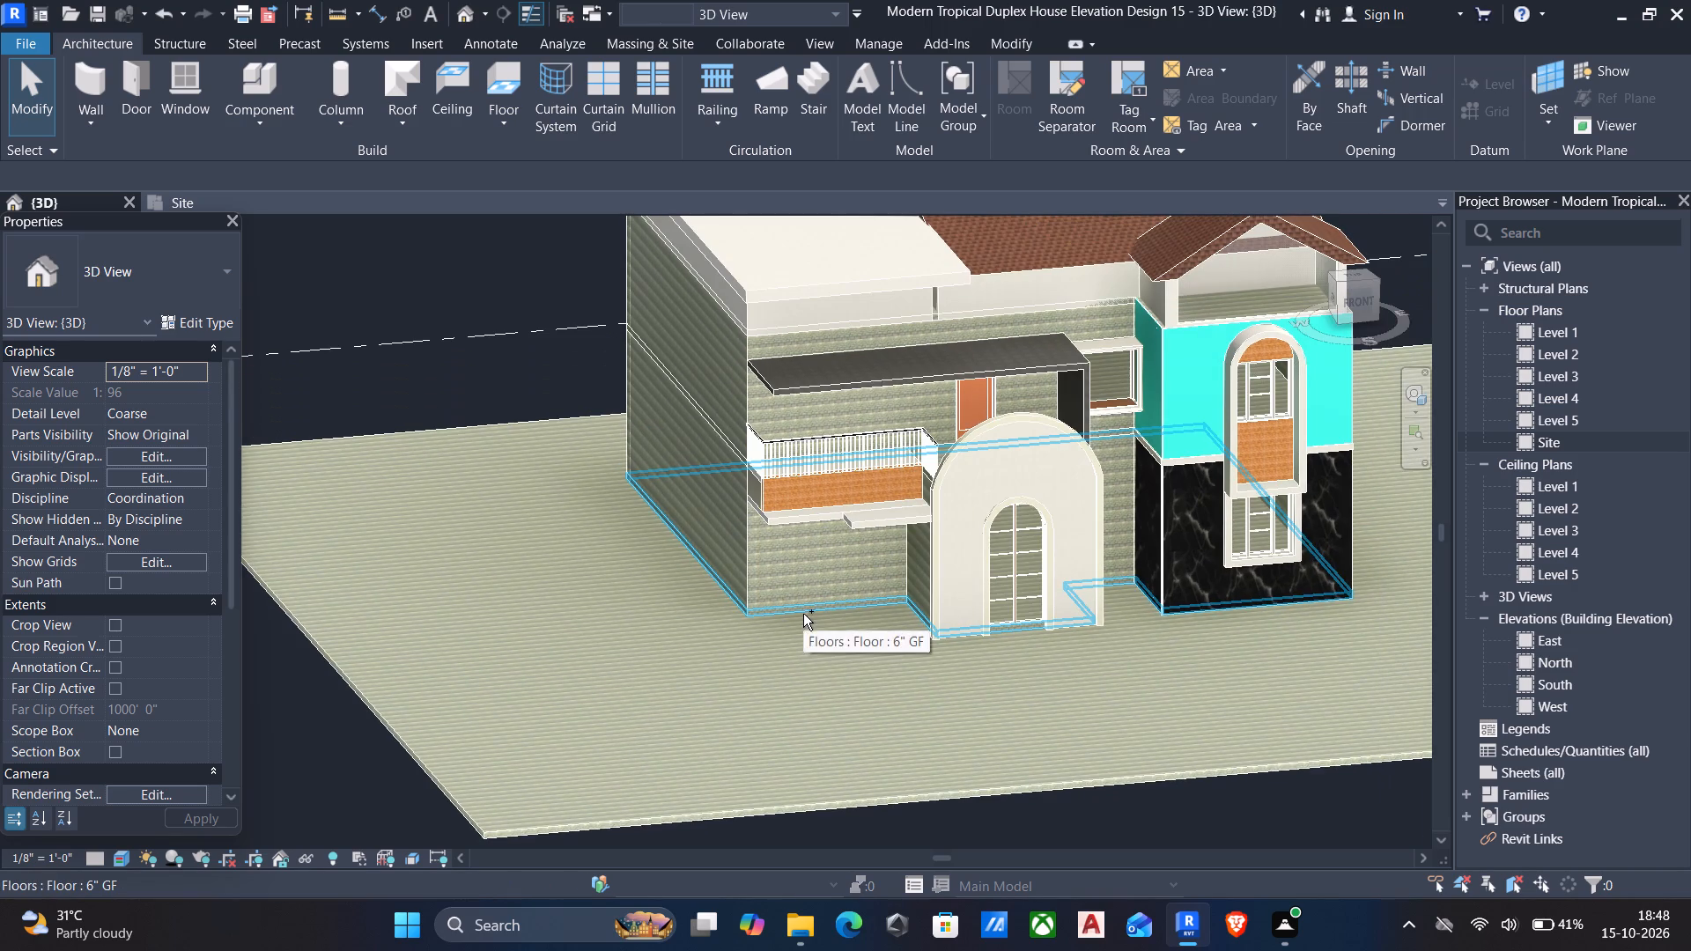
Undo the ground tile material change and finish the surrounding 6" GF 2 floor's boundary on Level 1 again.
{"action": "key", "text": "ctrl+z"}
{"action": "key", "text": "ctrl+z"}
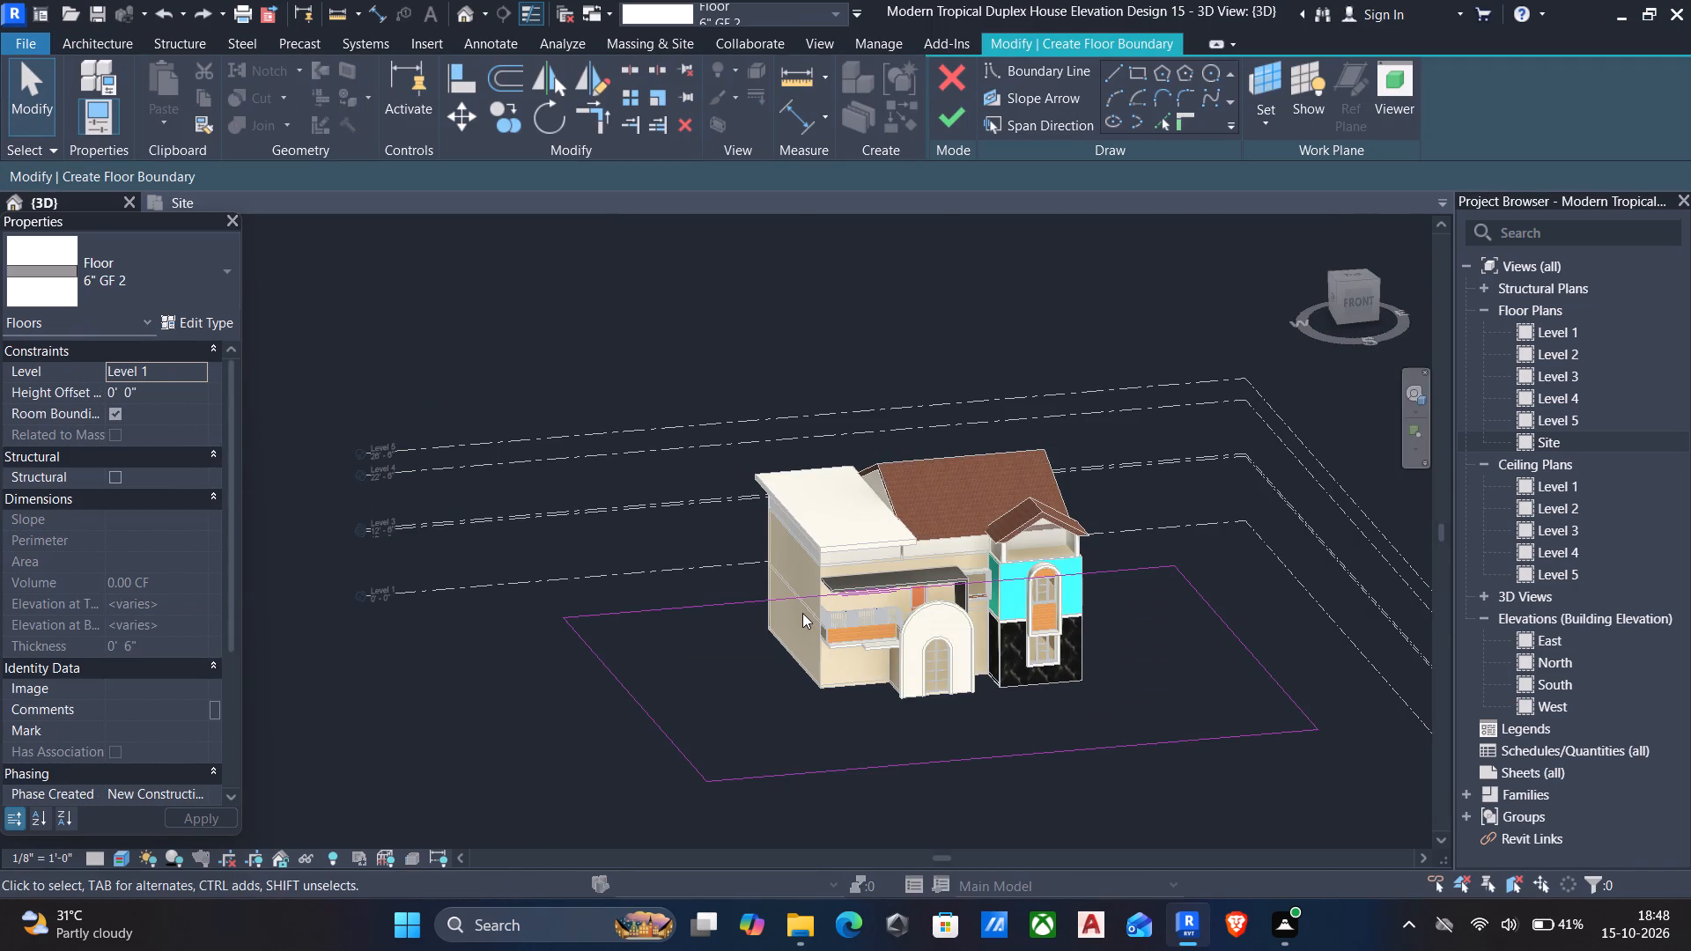
{"action": "left_click", "coordinate": [946, 117]}
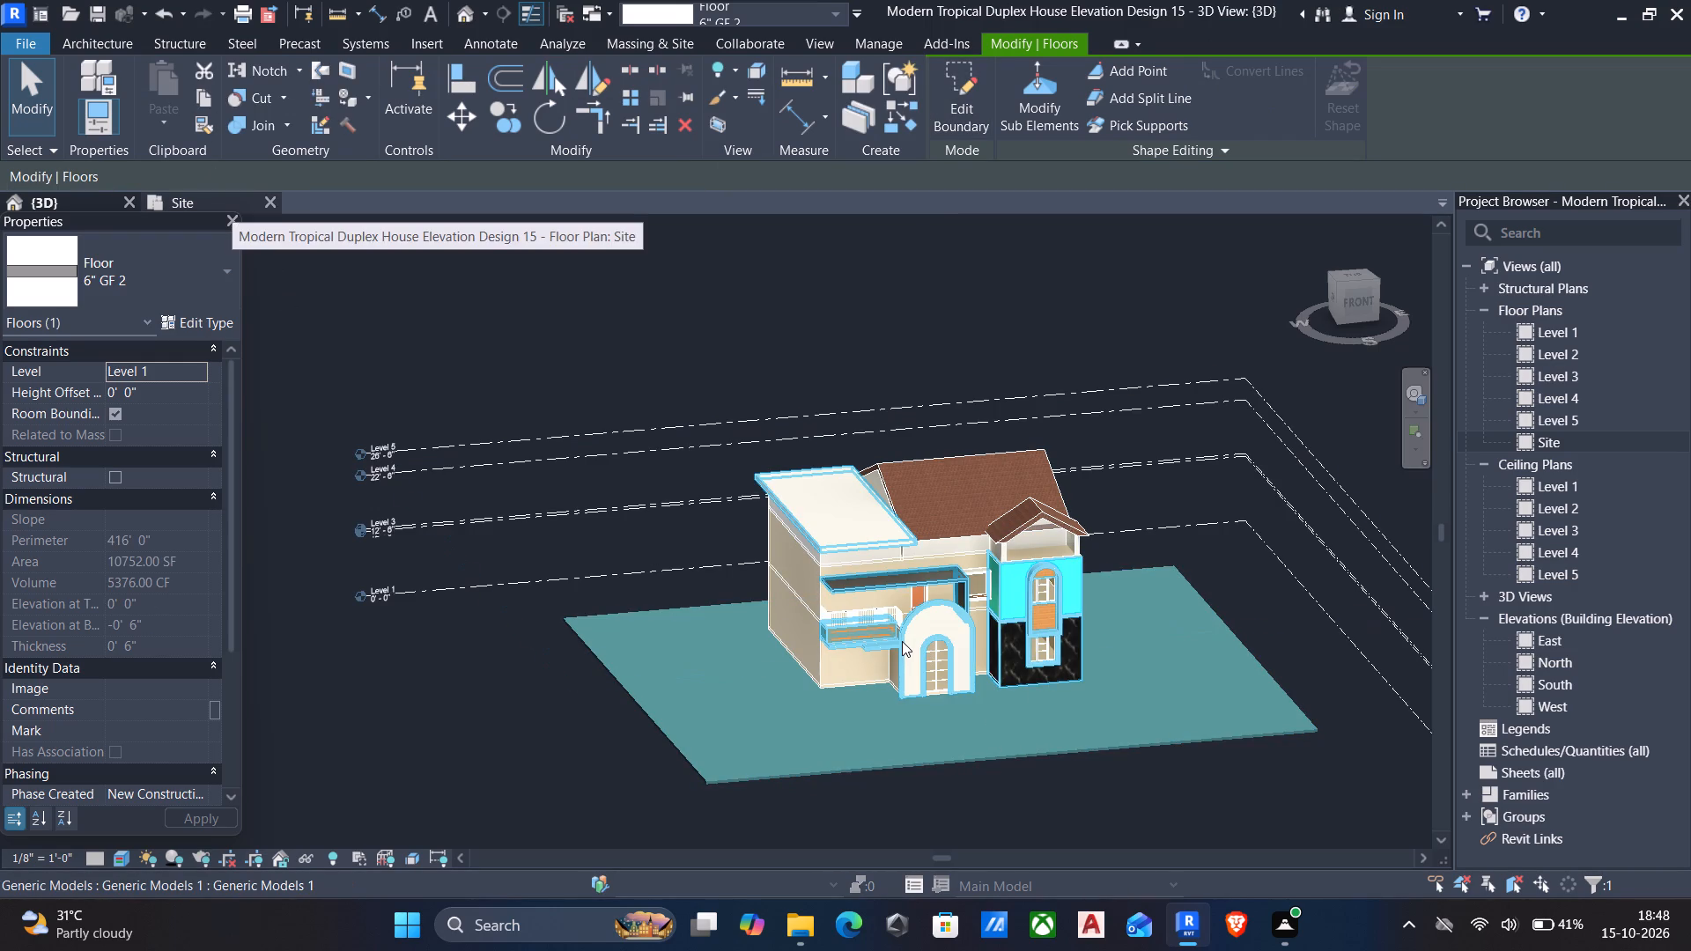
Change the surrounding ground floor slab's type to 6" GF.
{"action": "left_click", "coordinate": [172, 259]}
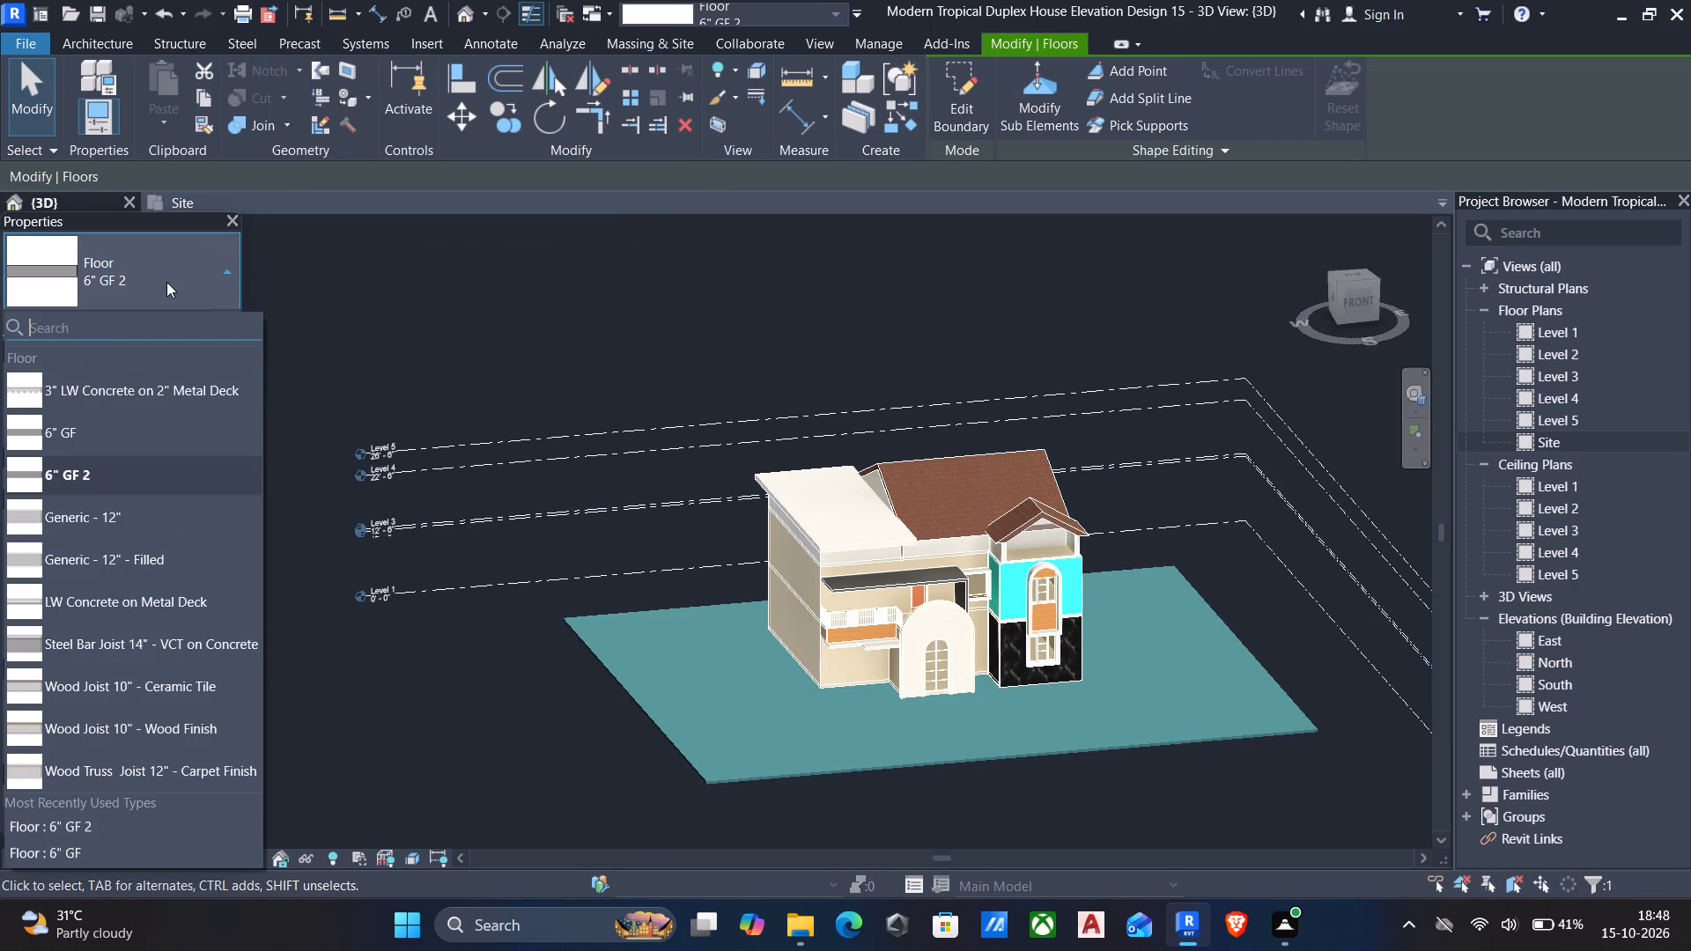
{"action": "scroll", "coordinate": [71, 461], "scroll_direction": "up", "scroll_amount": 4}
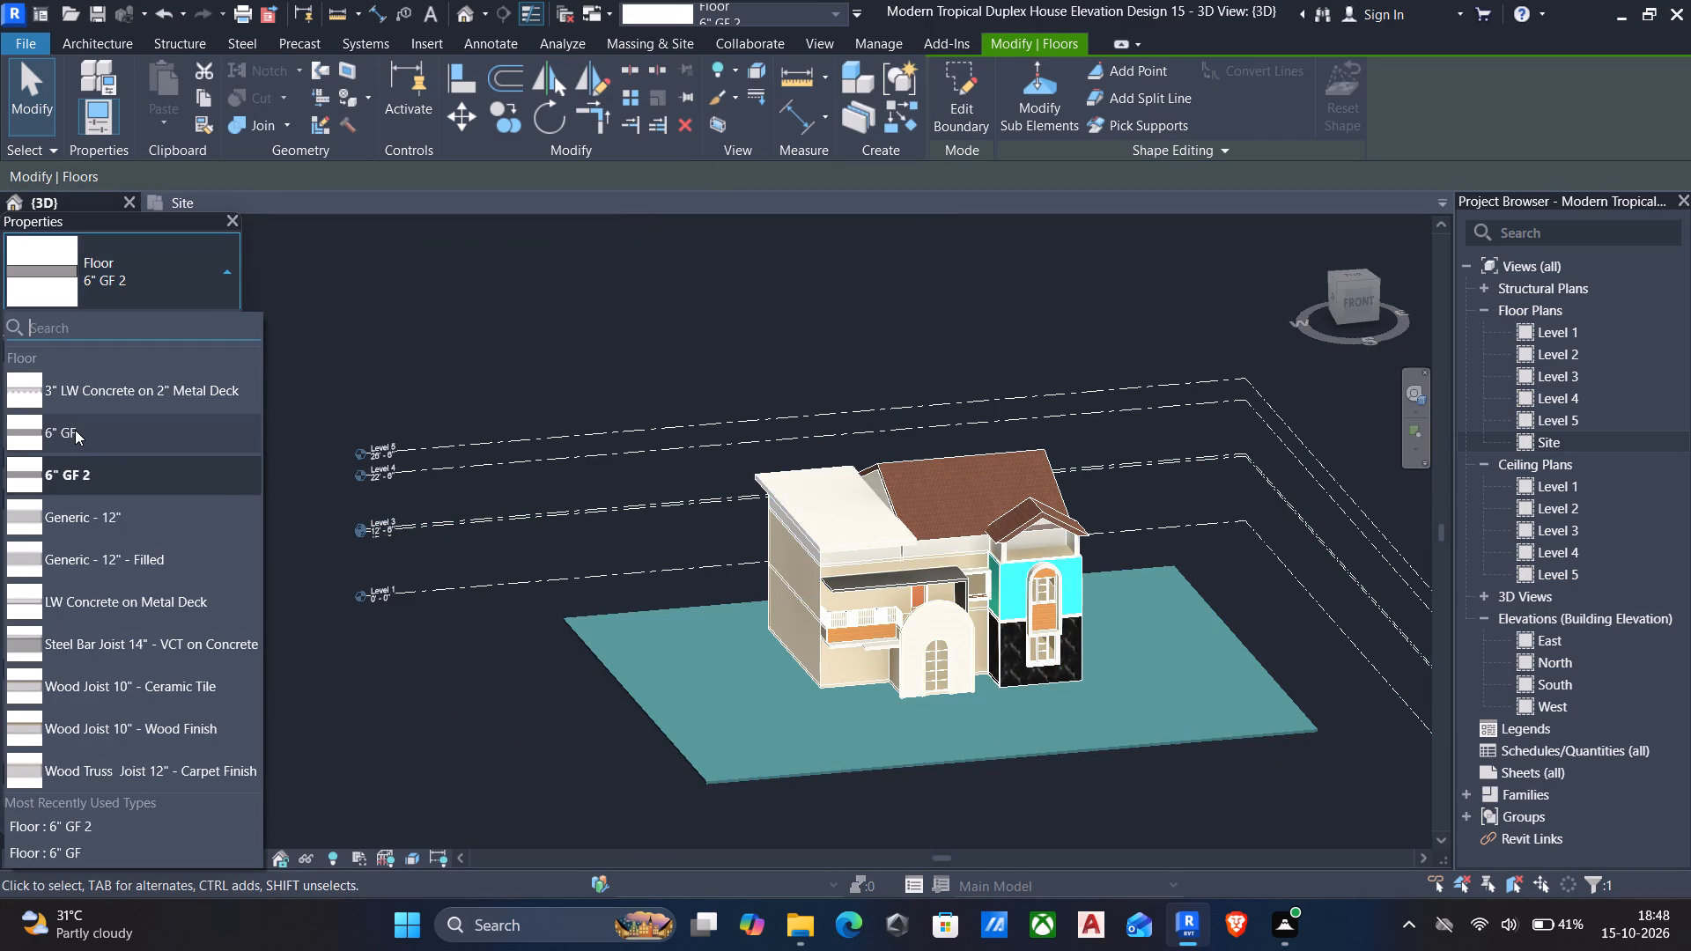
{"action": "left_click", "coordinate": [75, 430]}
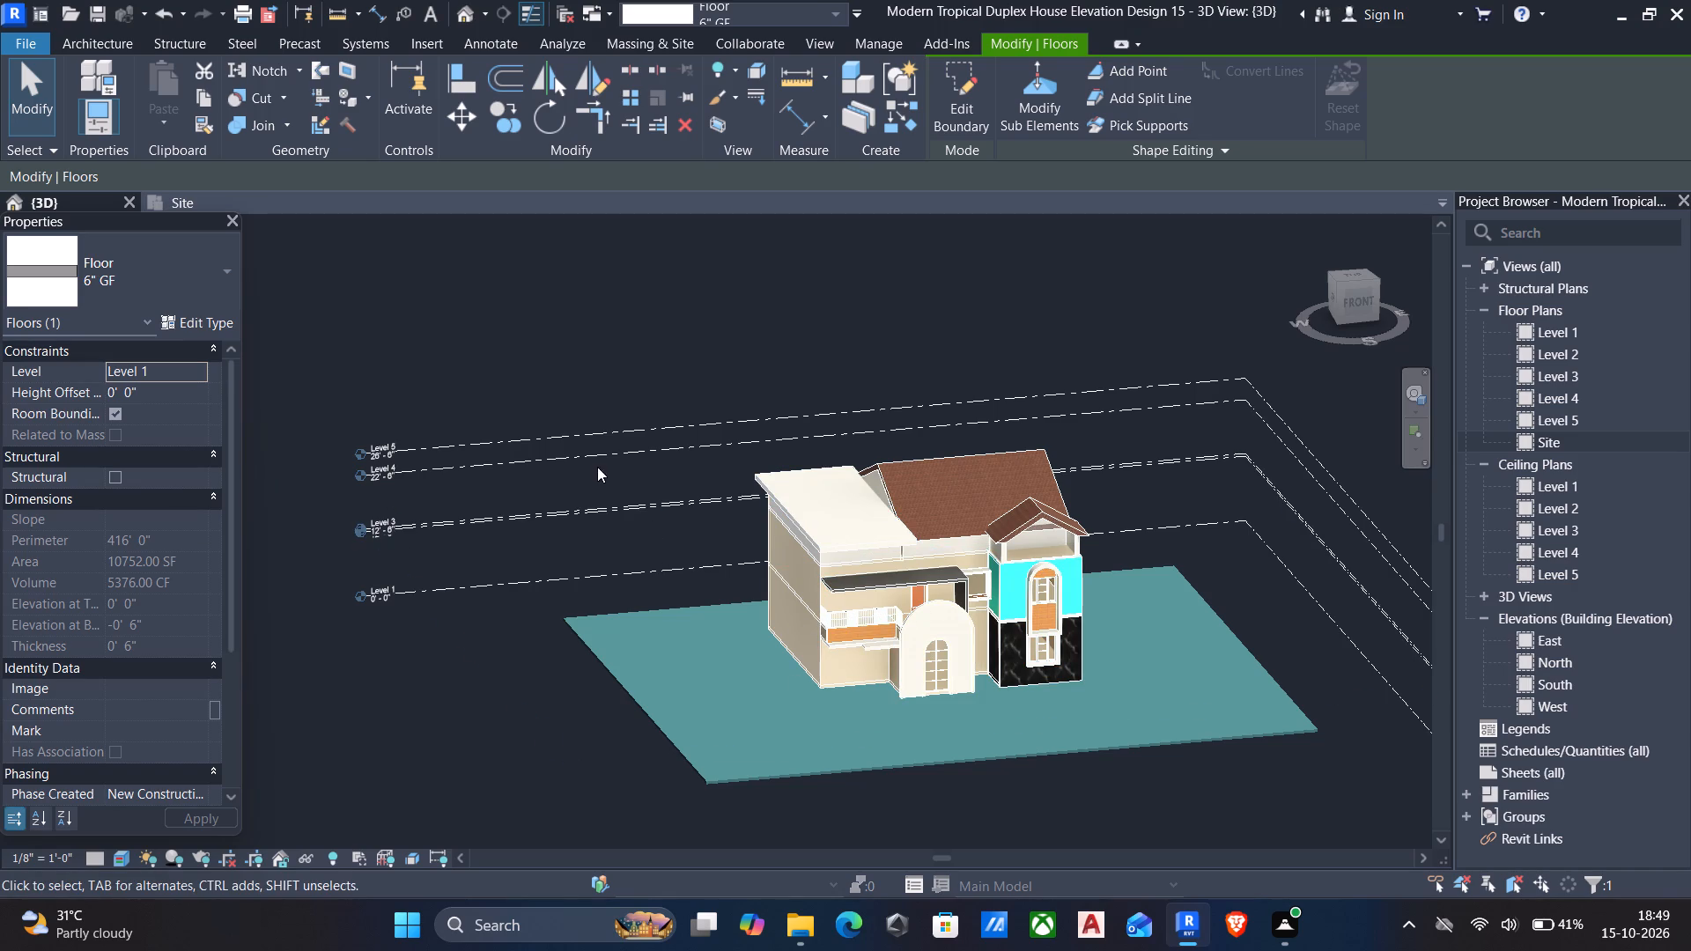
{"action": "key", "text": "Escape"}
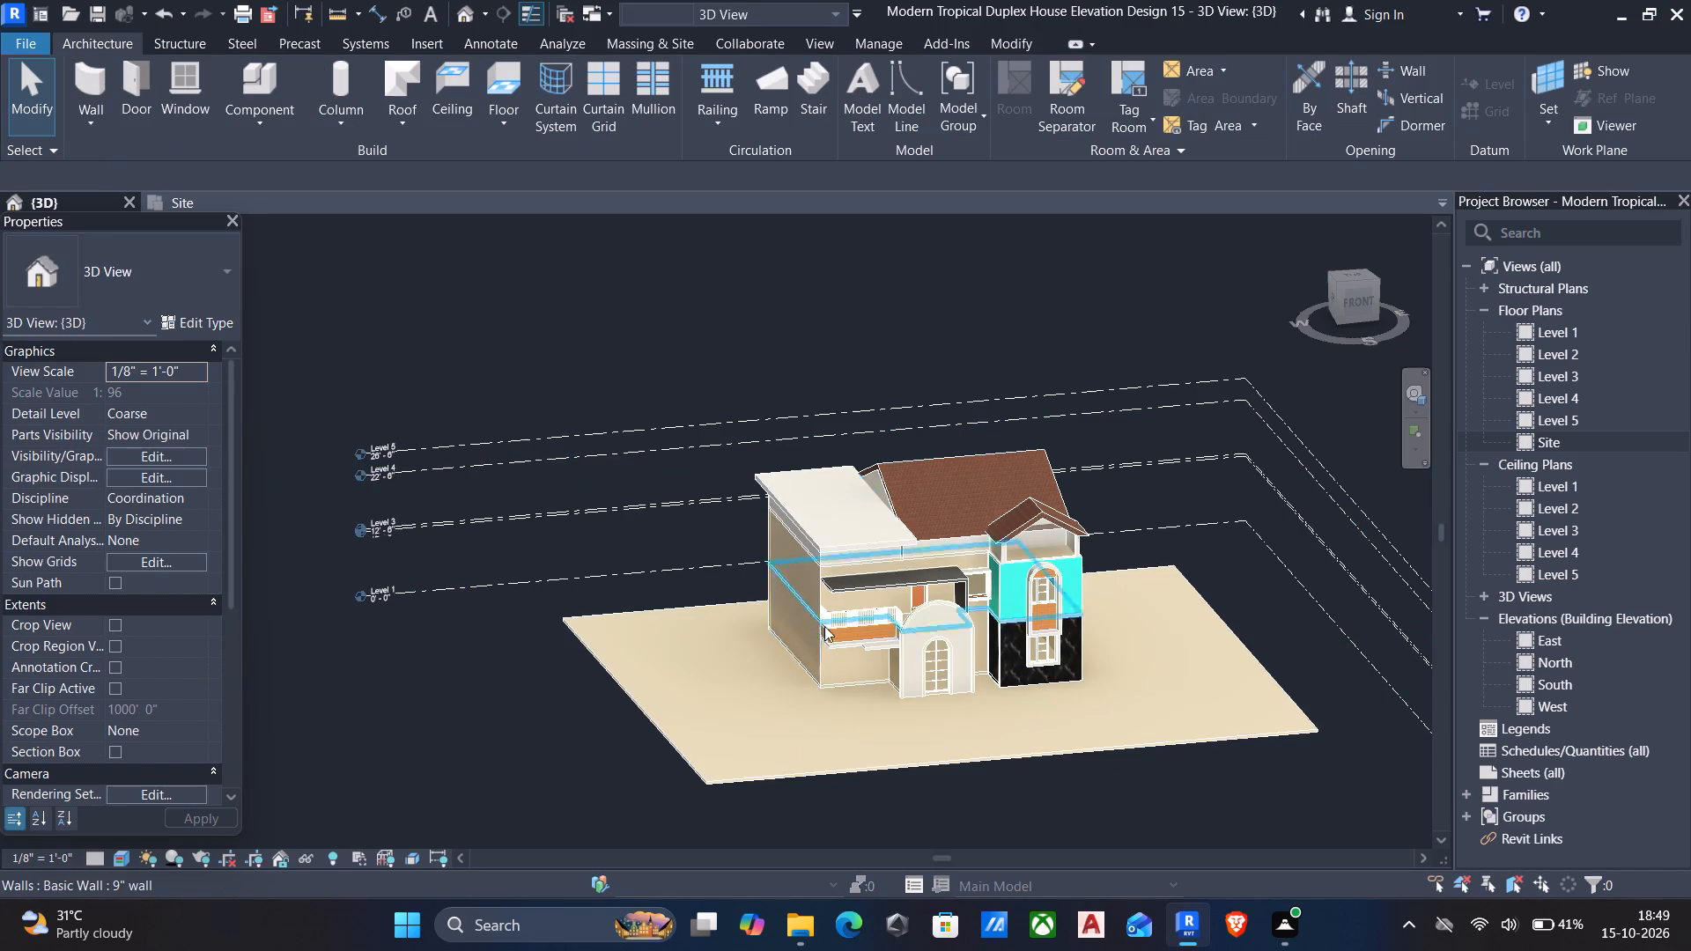
Select the house's Level 2 floor slab and check its assigned type against the available floor types.
{"action": "scroll", "coordinate": [823, 624], "scroll_direction": "up", "scroll_amount": 4}
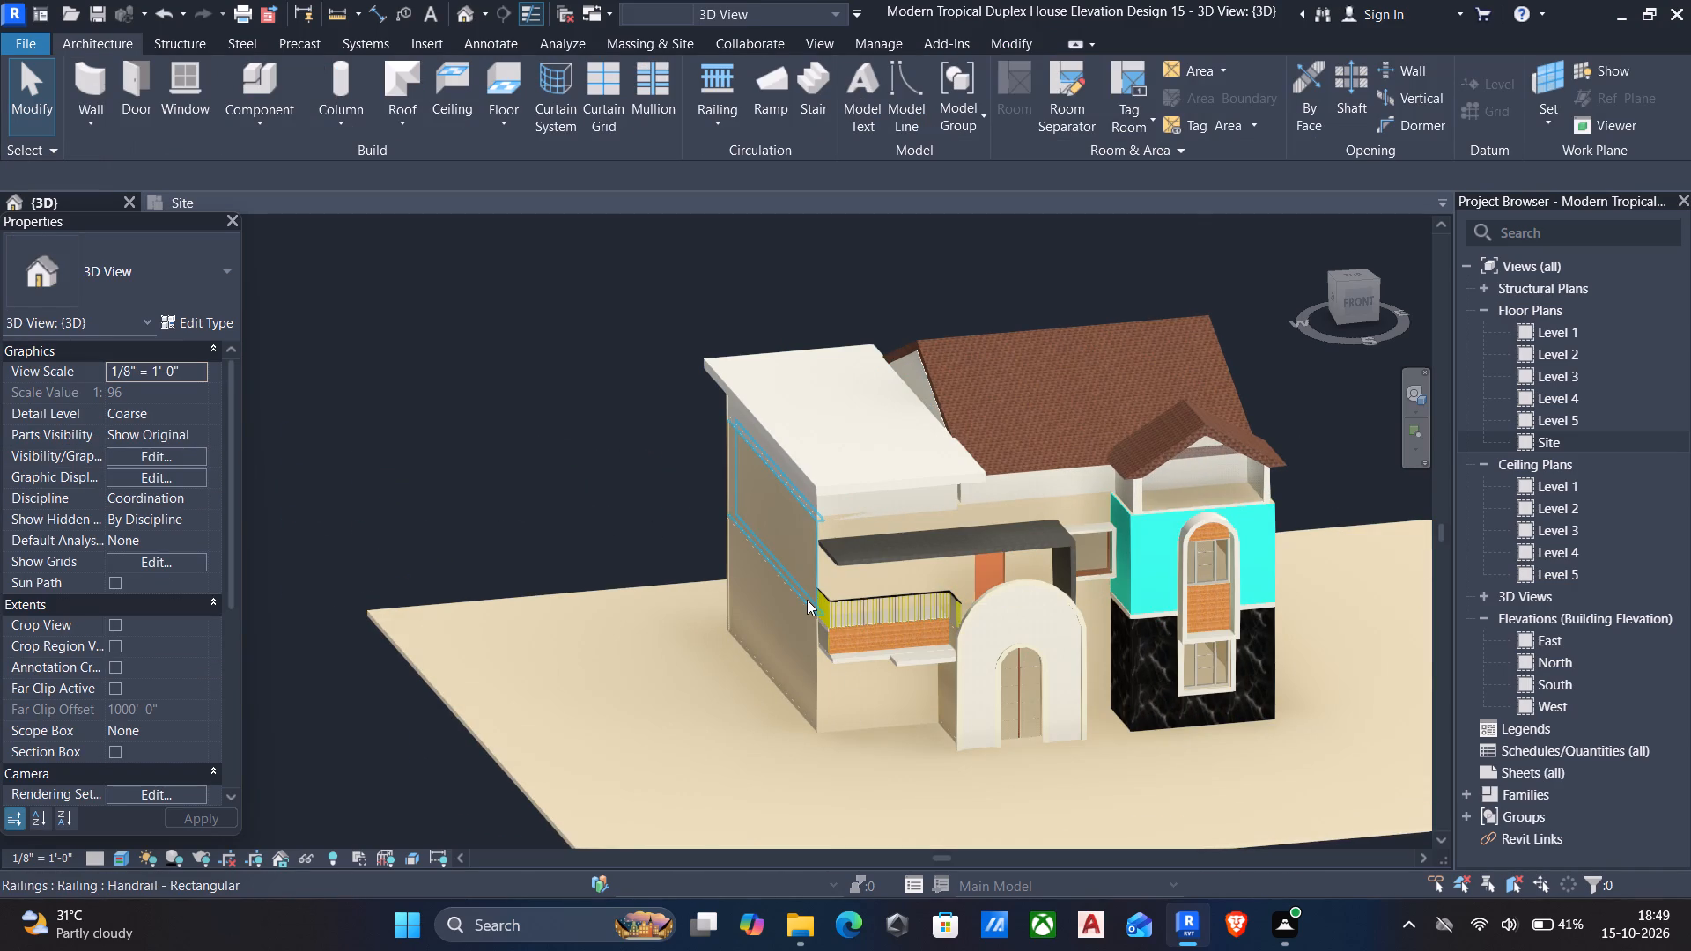
{"action": "left_click", "coordinate": [807, 600]}
{"action": "key", "text": "Escape"}
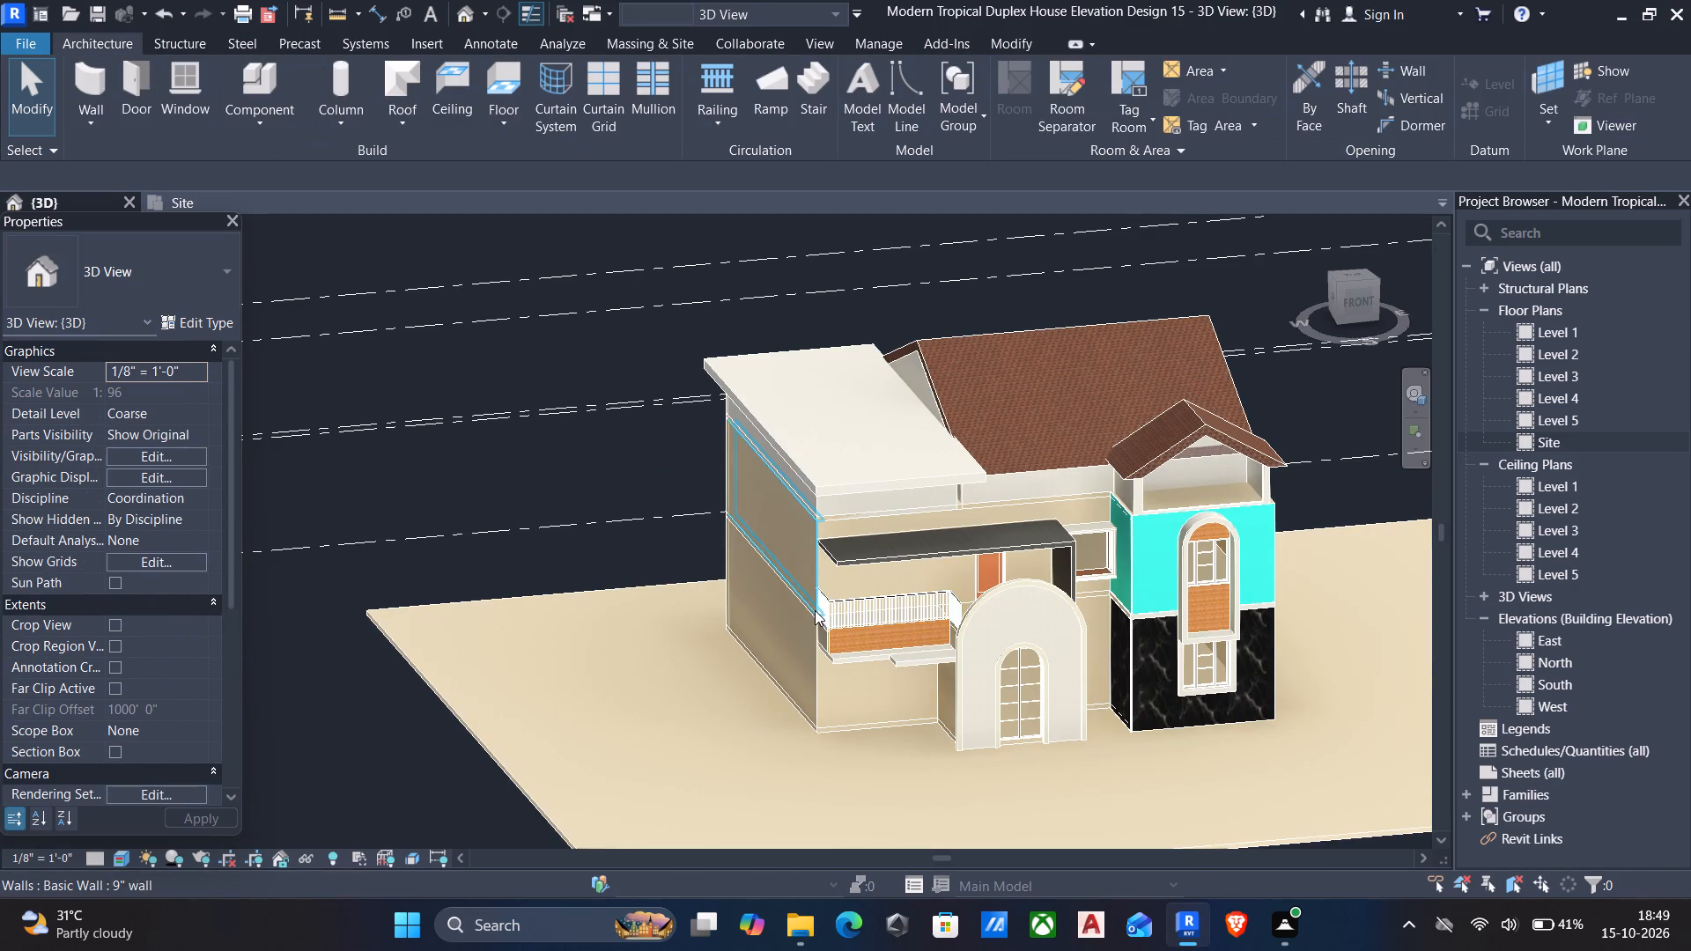
{"action": "scroll", "coordinate": [814, 610], "scroll_direction": "up", "scroll_amount": 4}
{"action": "left_click", "coordinate": [807, 610]}
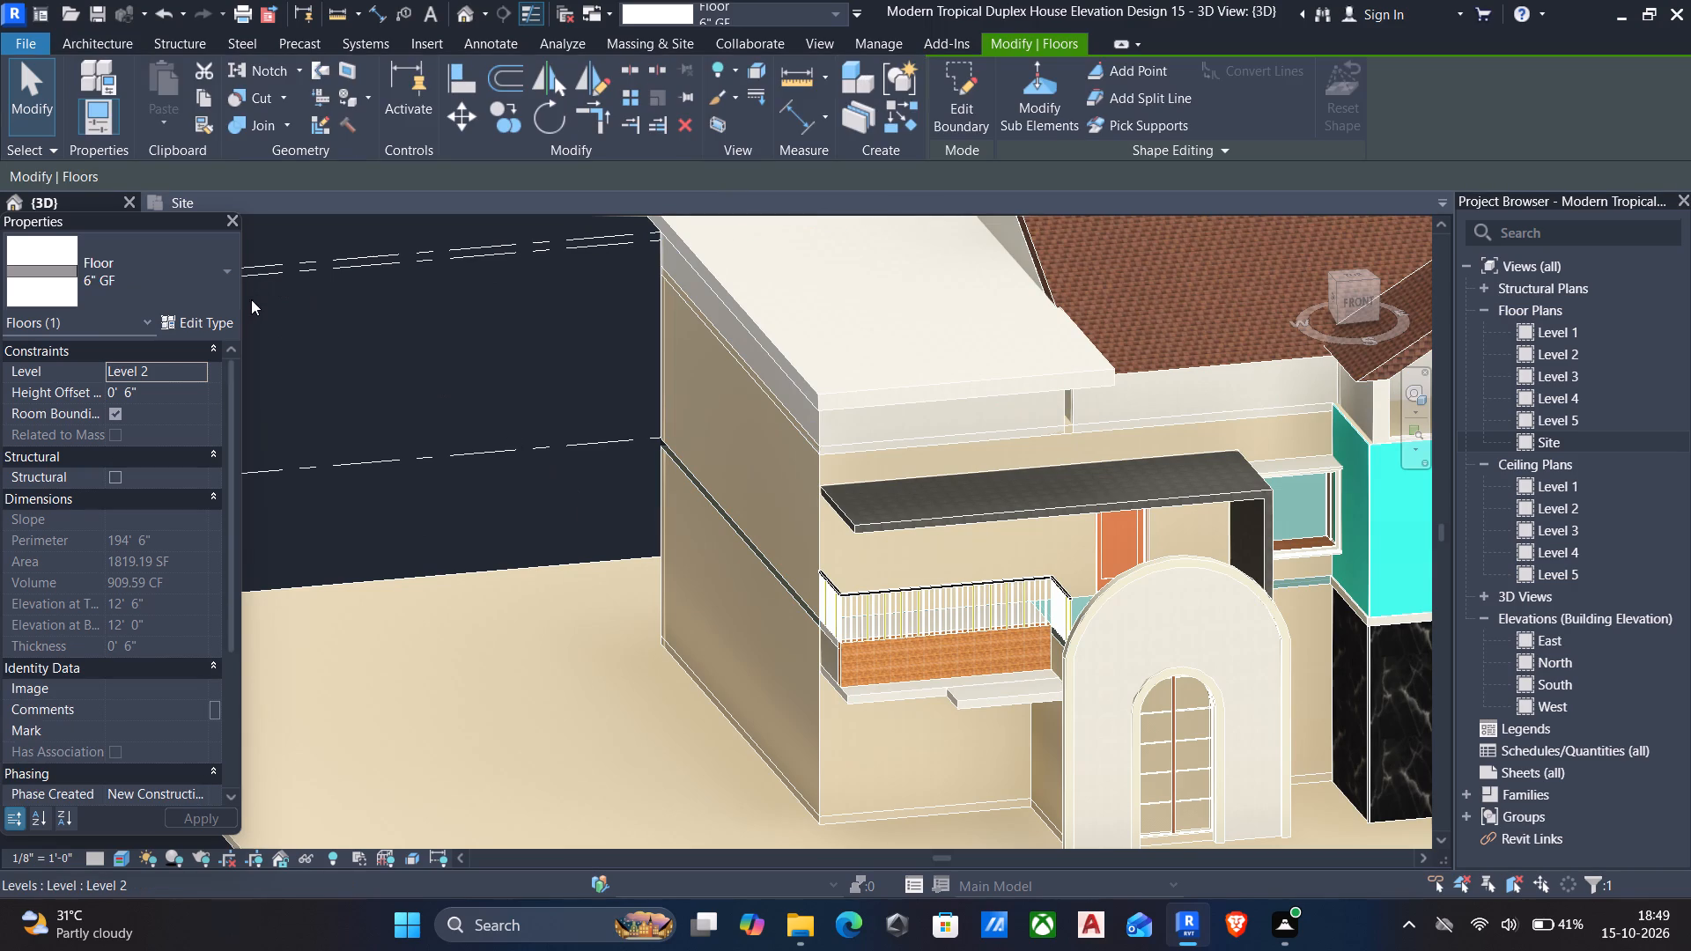
{"action": "left_click", "coordinate": [190, 281]}
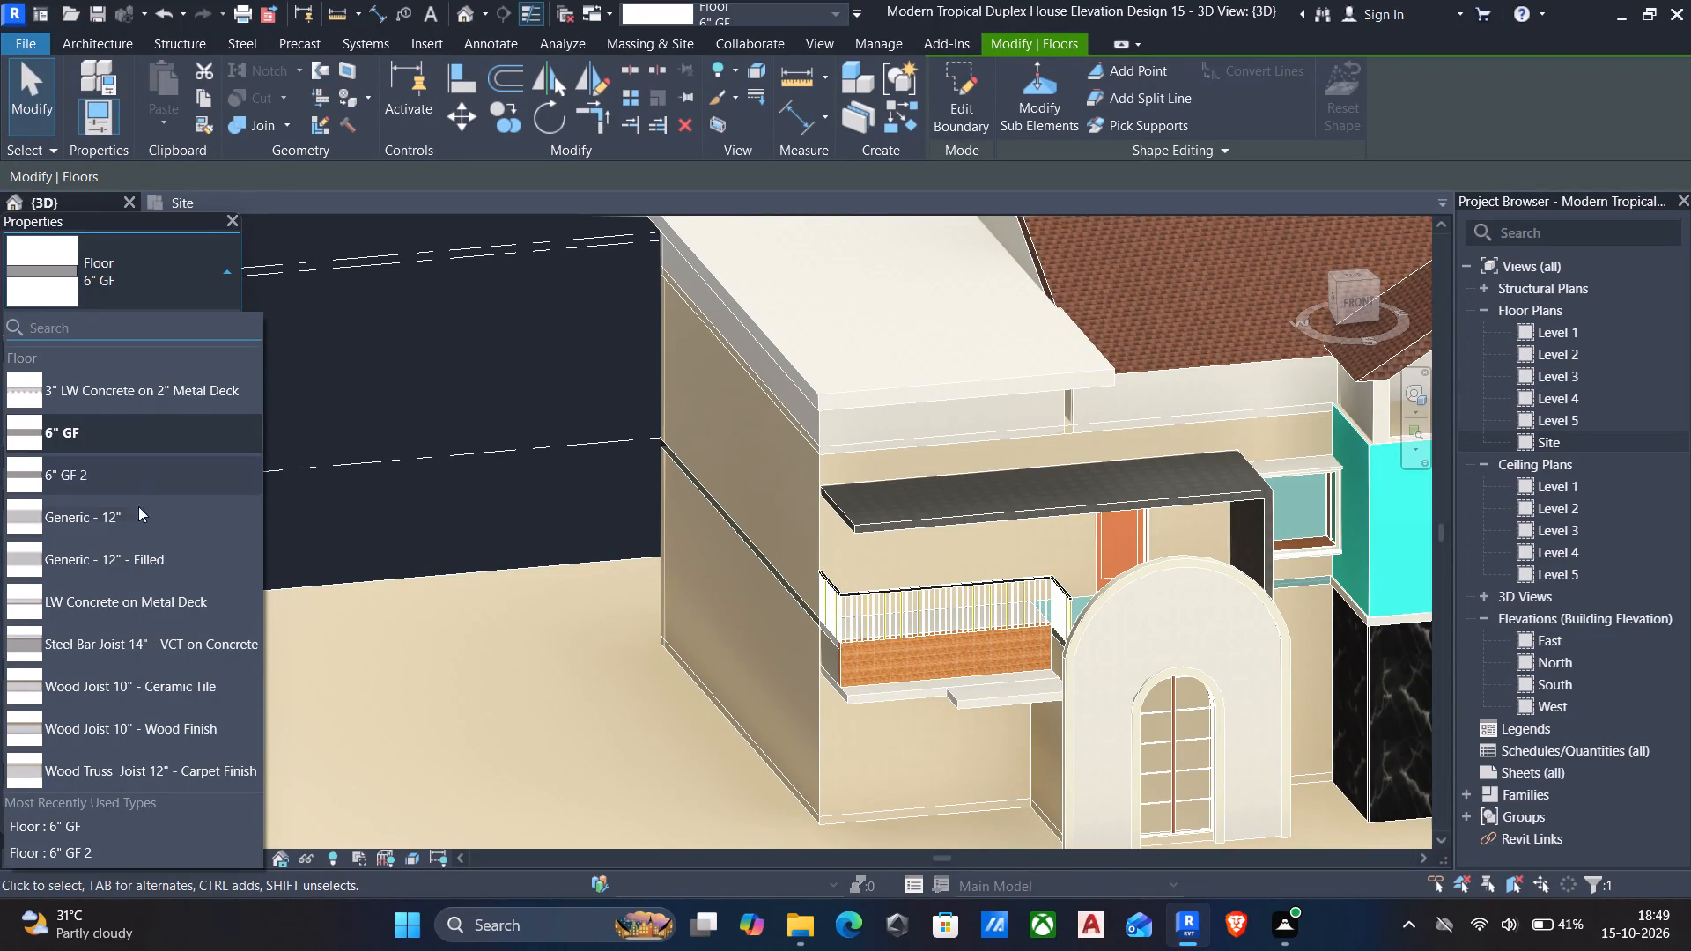
{"action": "scroll", "coordinate": [389, 553], "scroll_direction": "down", "scroll_amount": 4}
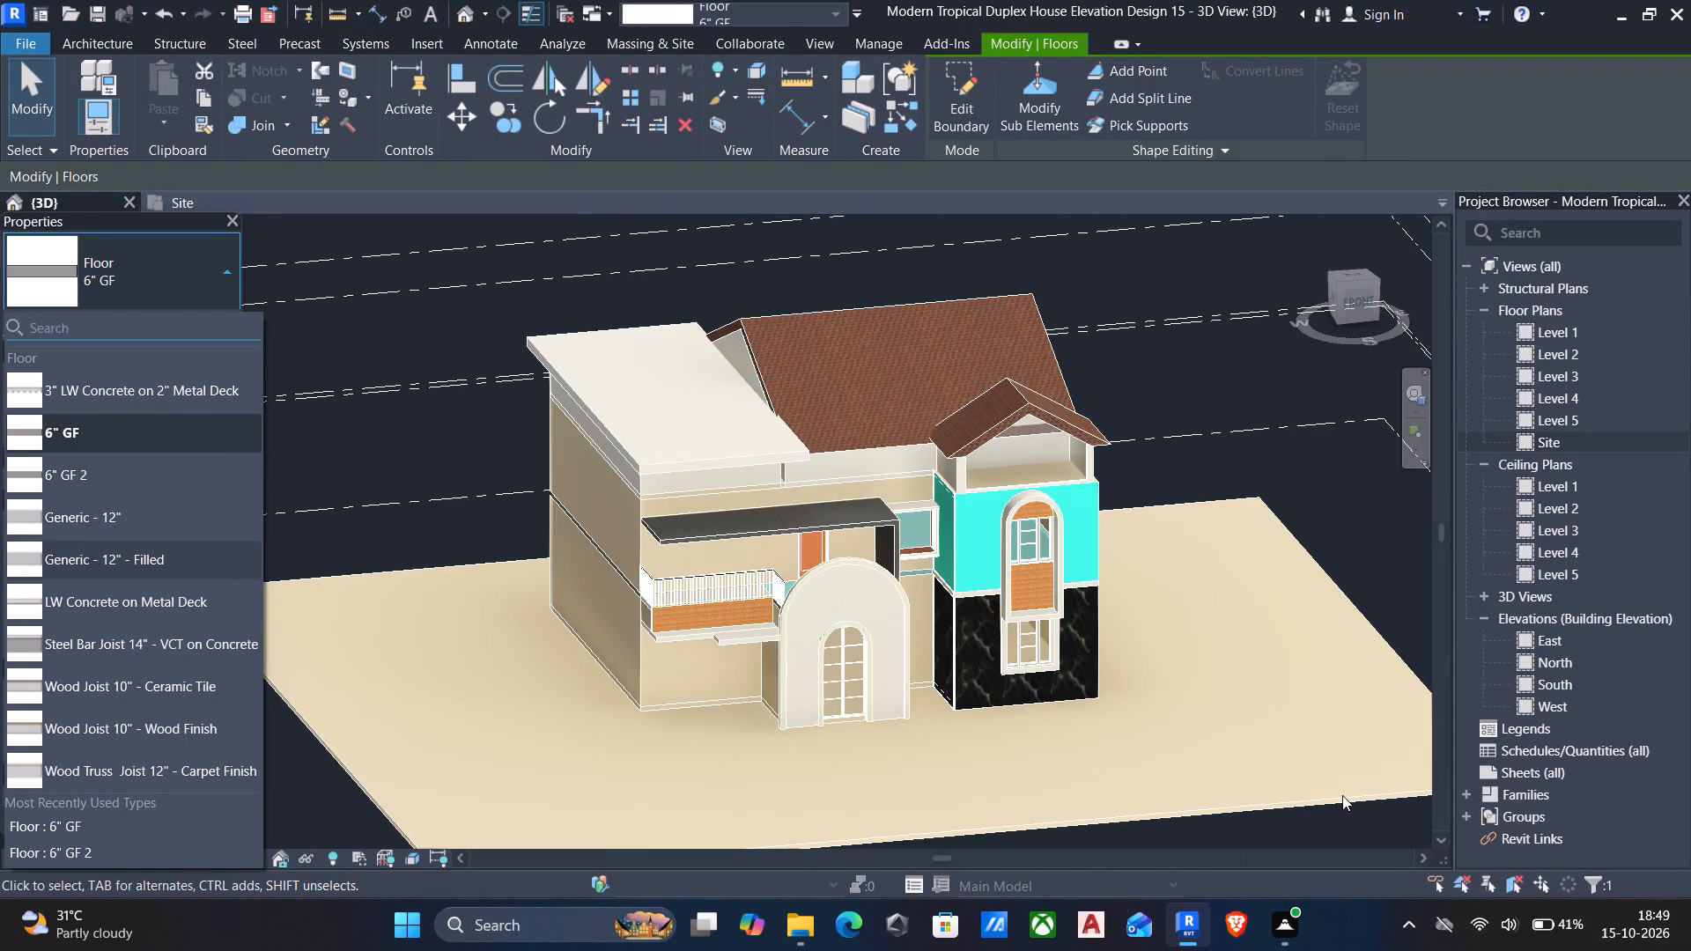
Delete the large ground floor slab surrounding the house on Level 1.
{"action": "left_click", "coordinate": [1342, 795]}
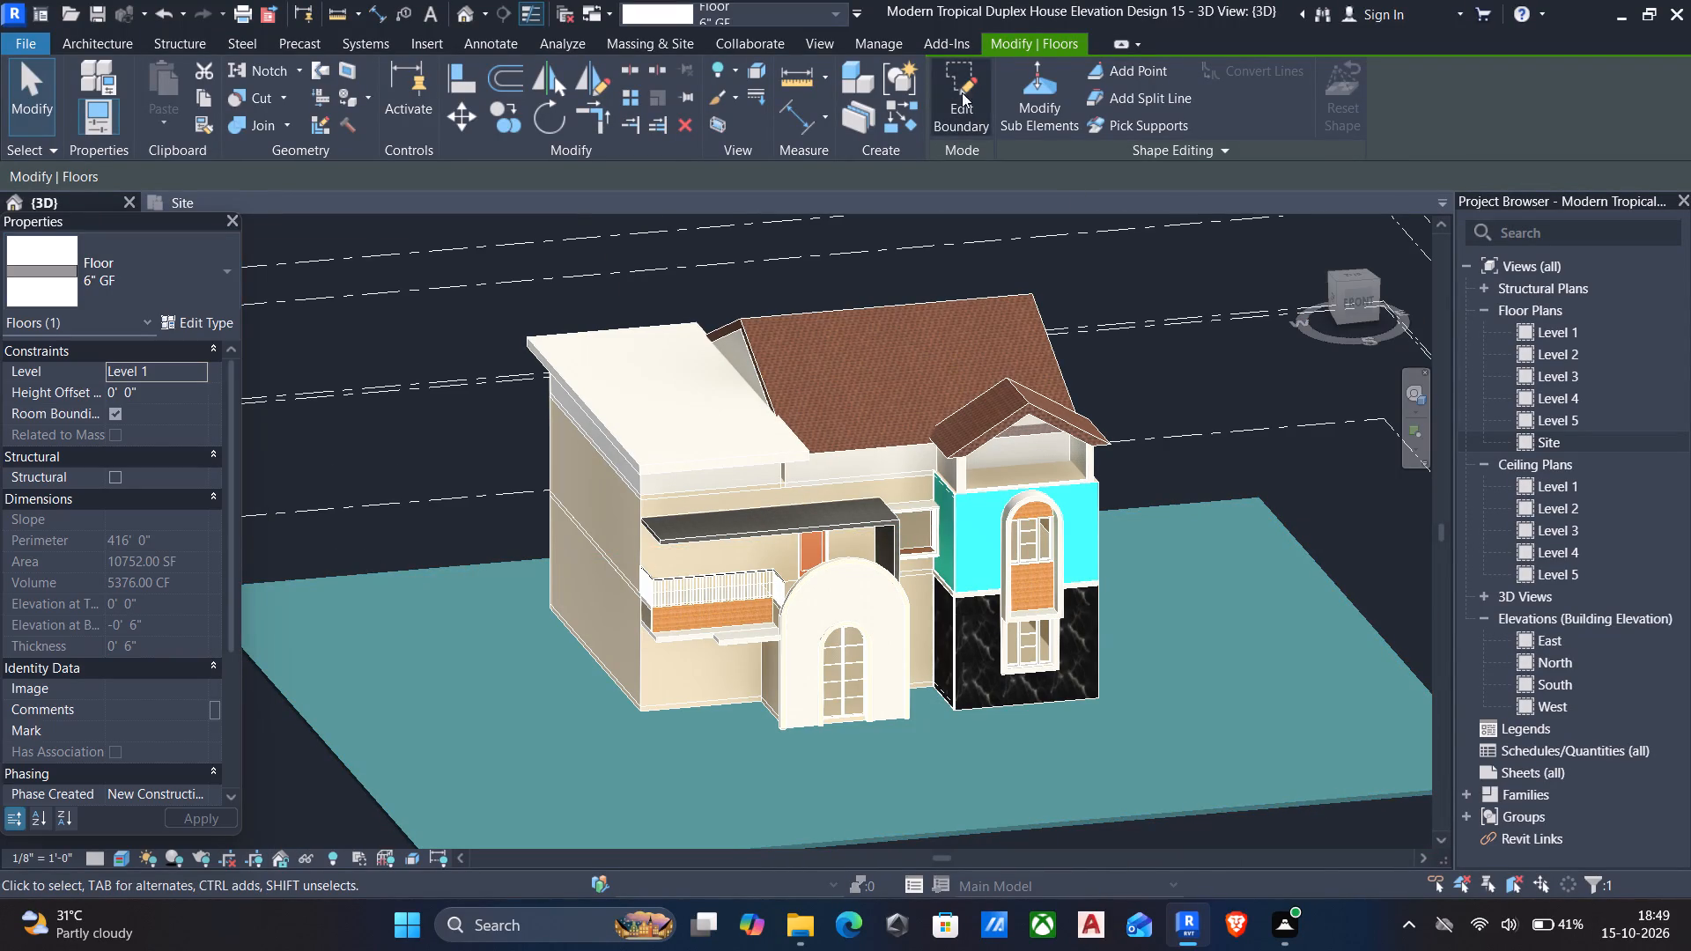
{"action": "key", "text": "Delete"}
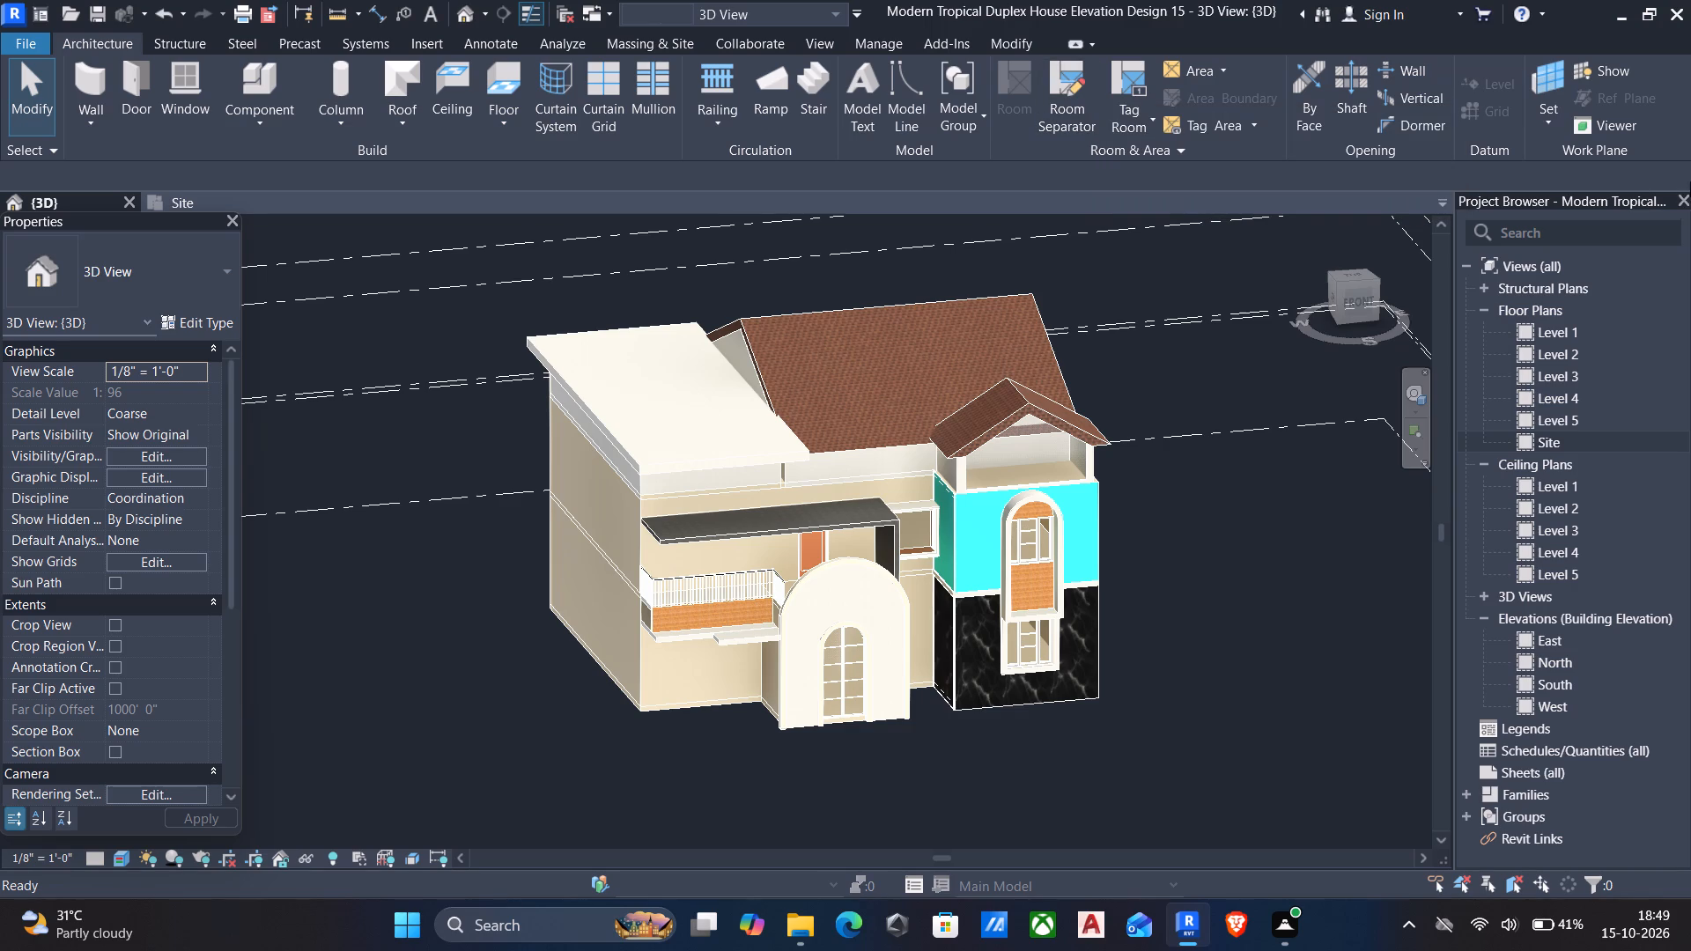
Start a new floor in the Site plan and duplicate the Generic - 12" type as 6" floor.
{"action": "double_click", "coordinate": [1552, 440]}
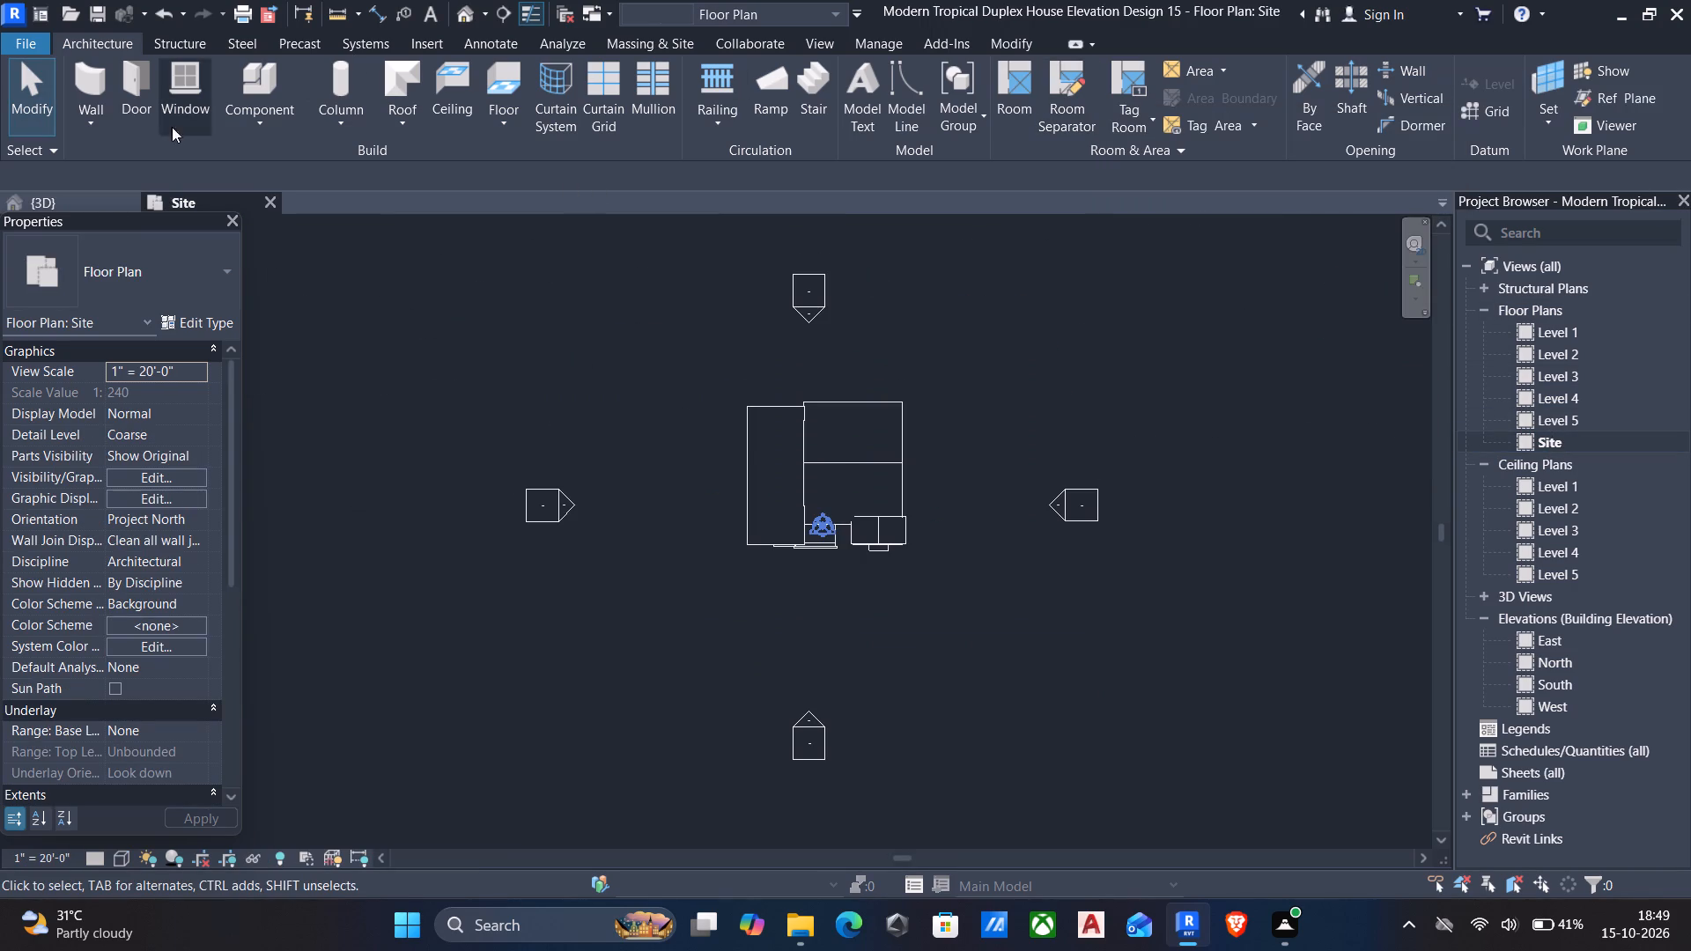
{"action": "left_click", "coordinate": [523, 126]}
{"action": "left_click", "coordinate": [584, 161]}
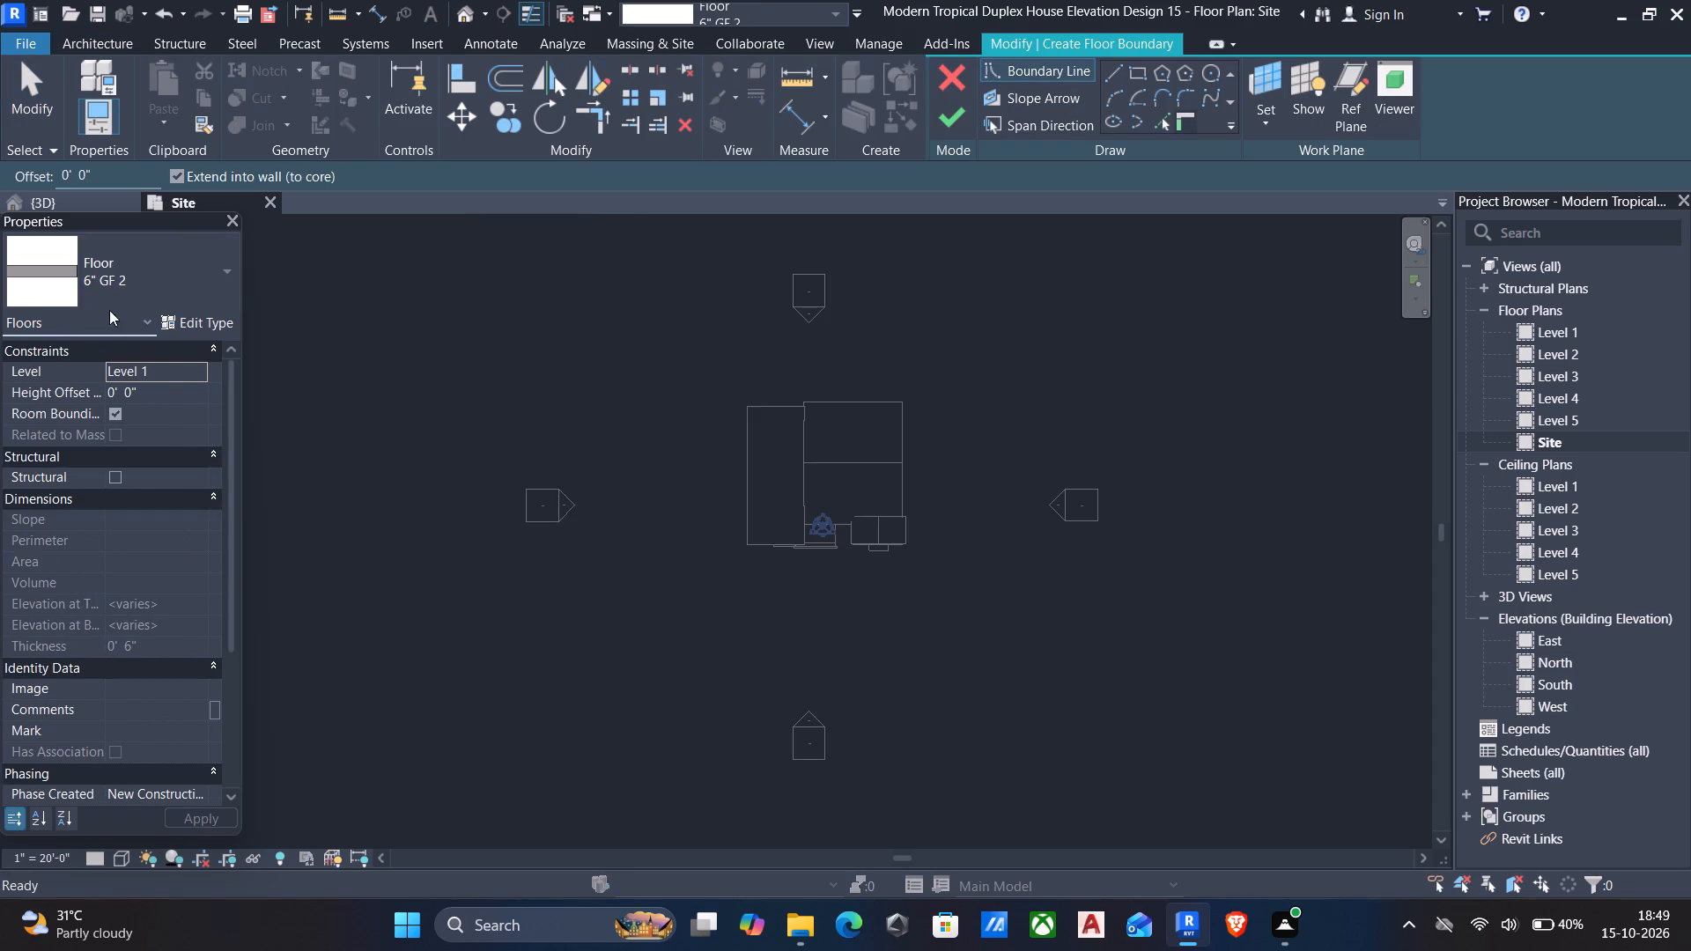
{"action": "left_click", "coordinate": [144, 270]}
{"action": "left_click", "coordinate": [72, 527]}
{"action": "left_click", "coordinate": [199, 320]}
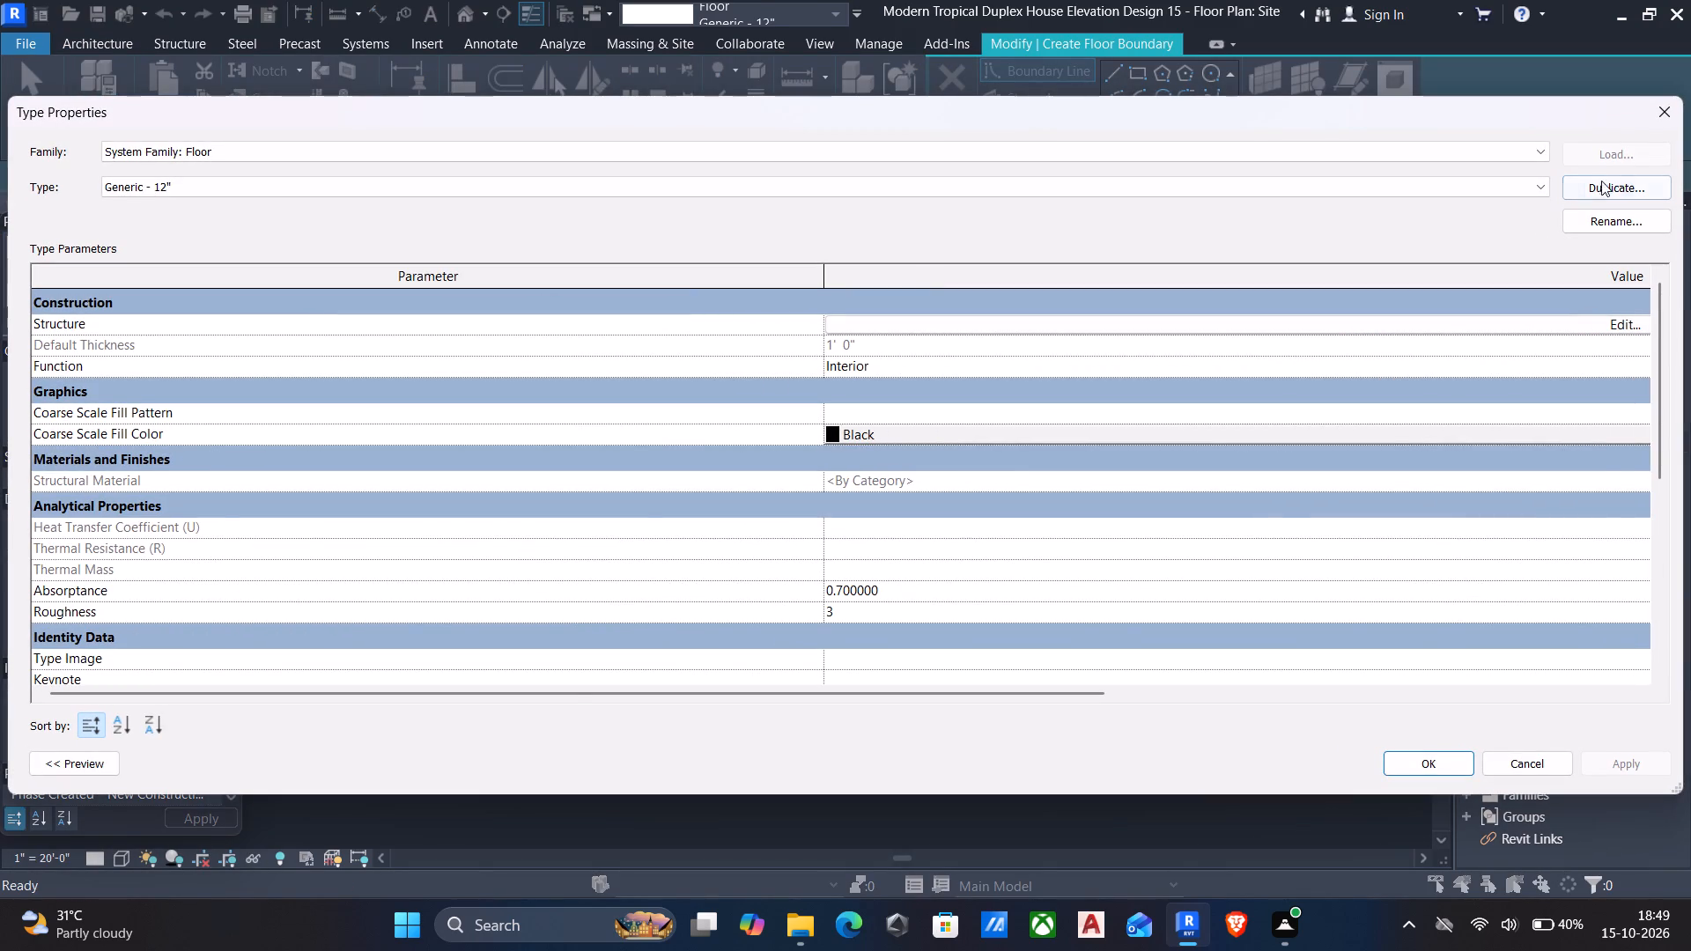
{"action": "left_click", "coordinate": [1573, 188]}
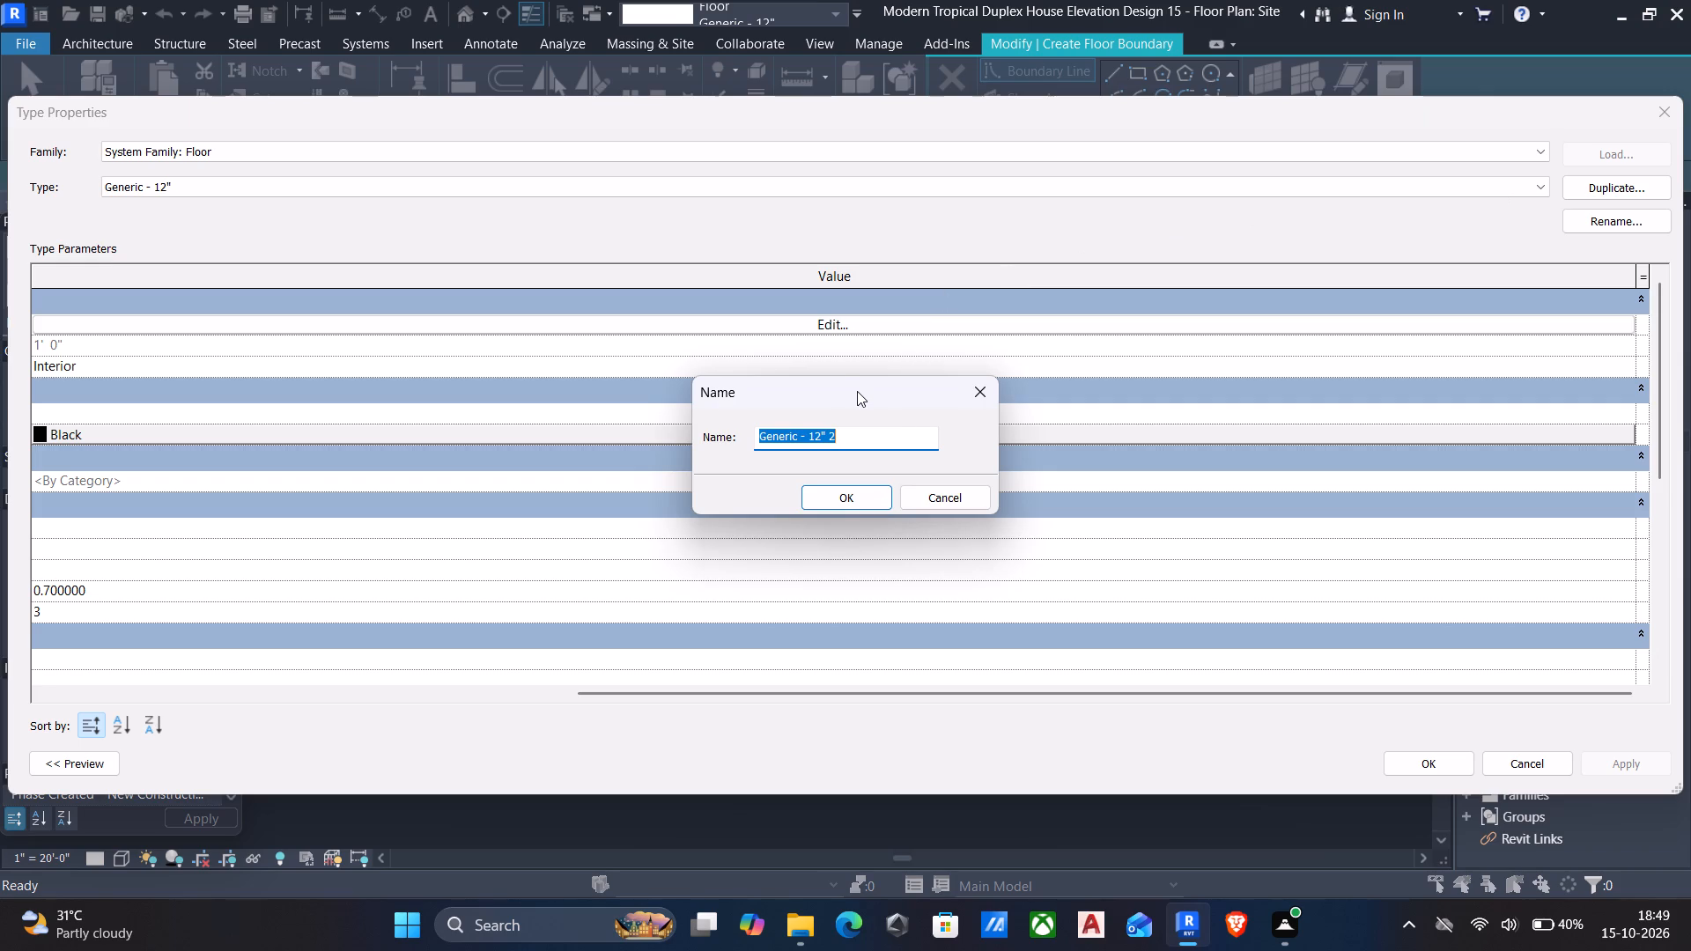
{"action": "key", "text": "BackSpace"}
{"action": "key", "text": "6"}
{"action": "key", "text": "shift+quotedbl"}
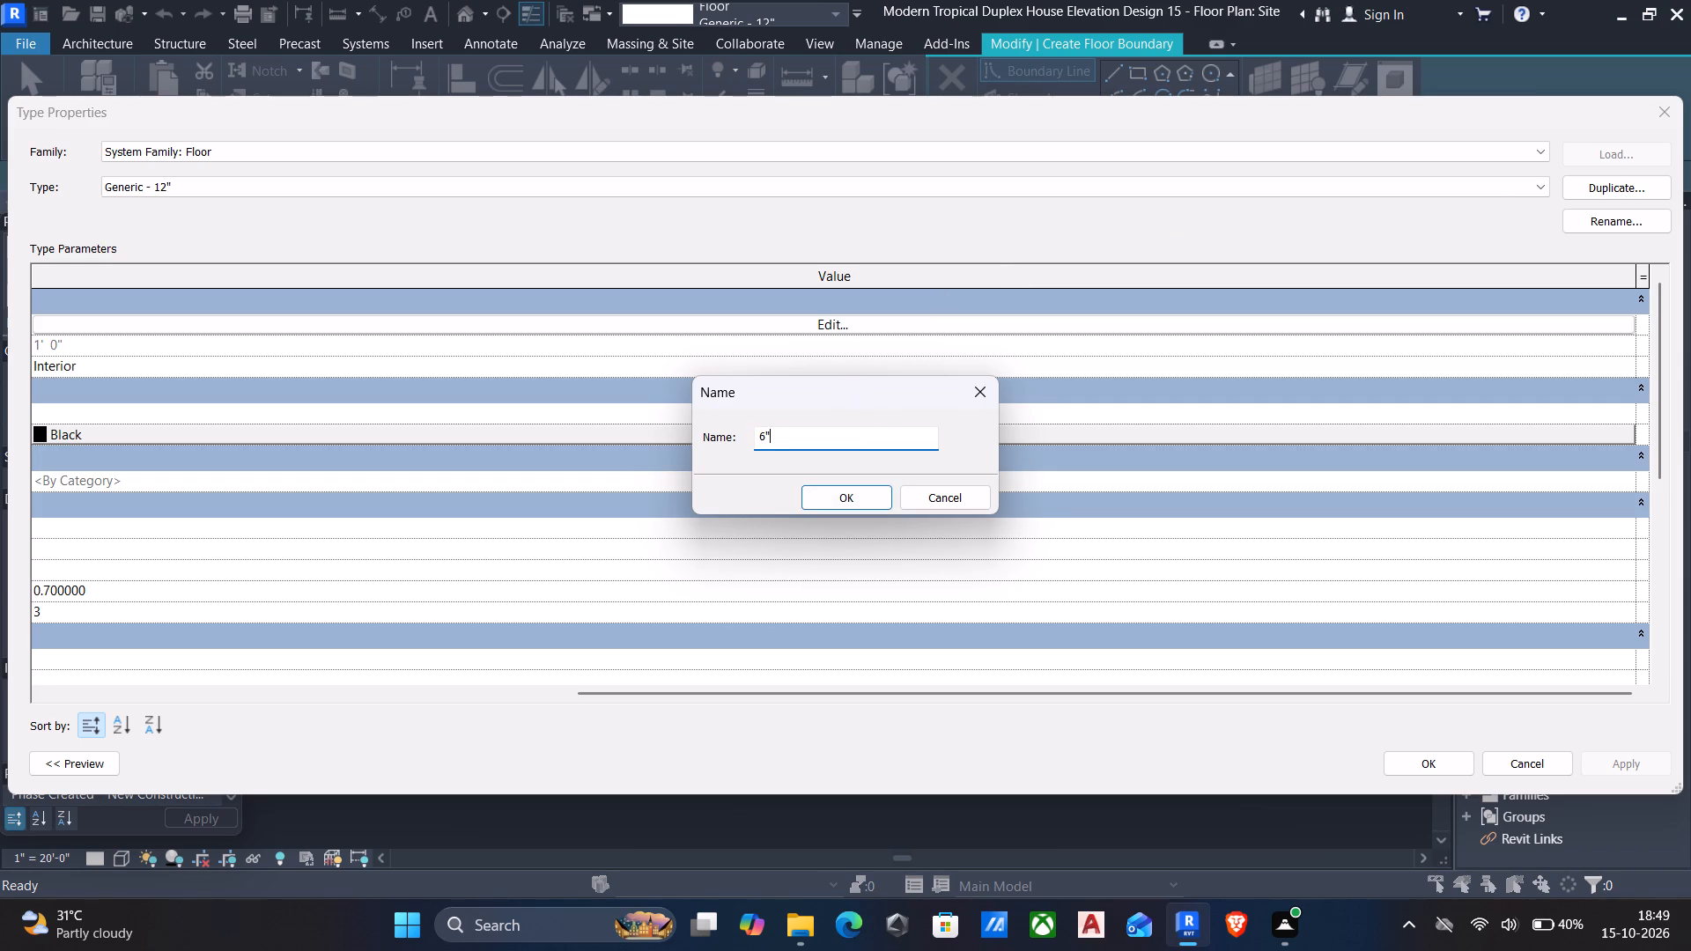
{"action": "key", "text": "space"}
{"action": "type", "text": "f"}
{"action": "key", "text": "l"}
{"action": "type", "text": "oor"}
{"action": "left_click", "coordinate": [845, 500]}
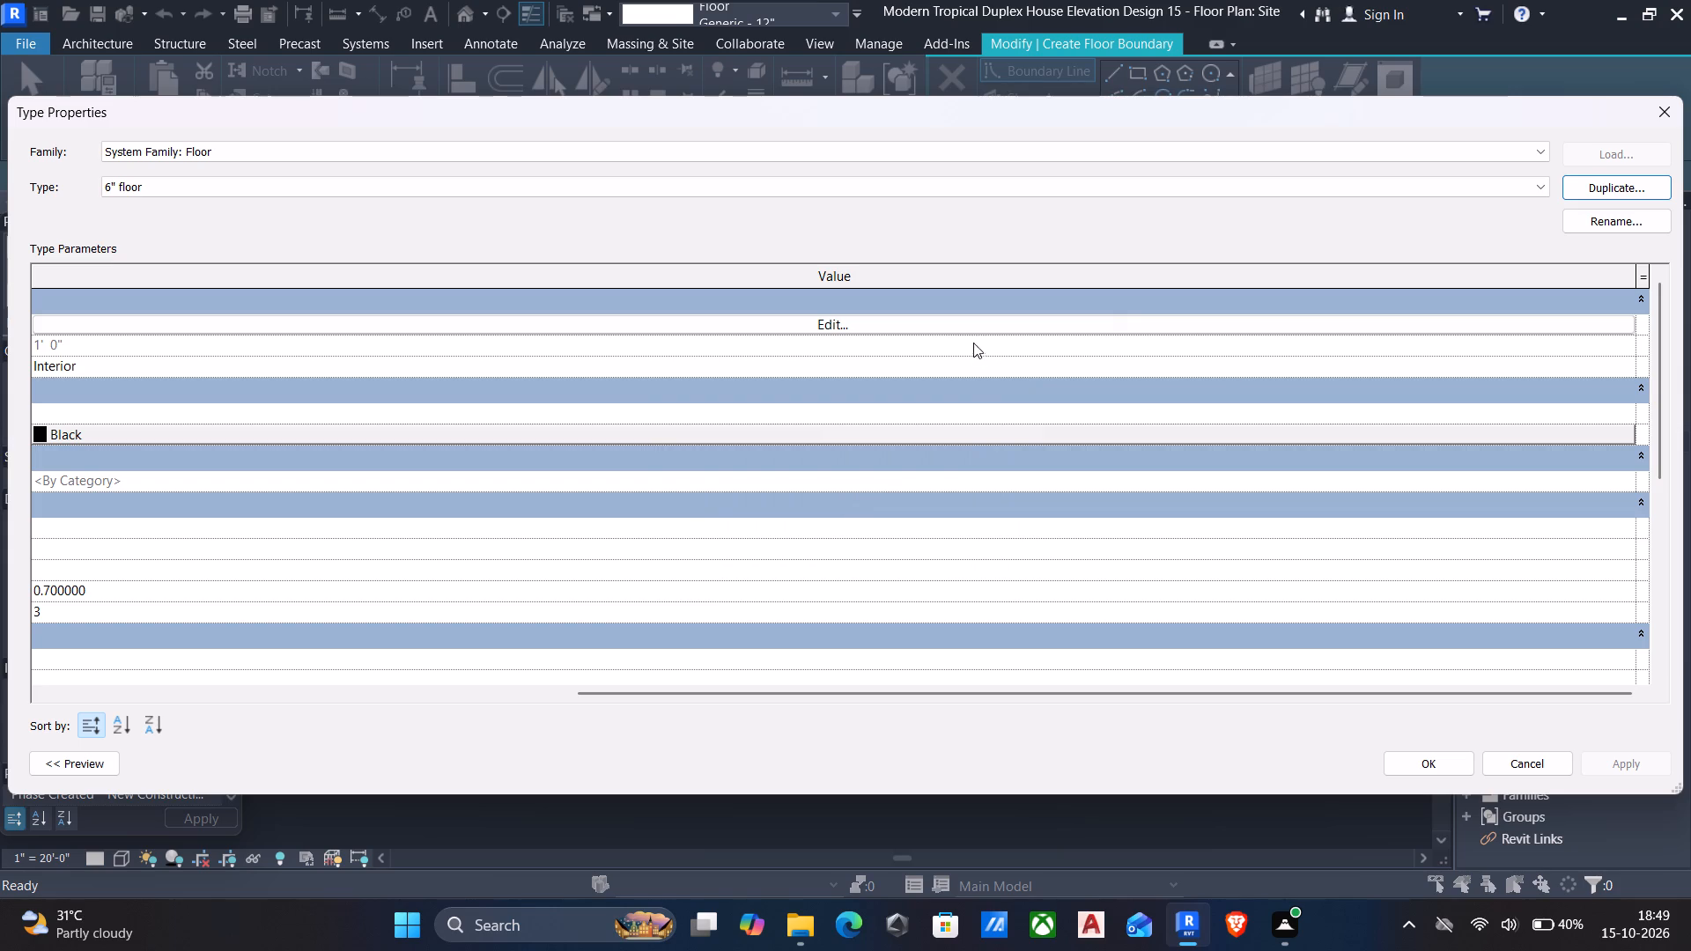
Assign the wall material to the 6" floor type's structure layer, replacing the material's appearance image with ground tile.jpeg.
{"action": "left_click", "coordinate": [836, 332]}
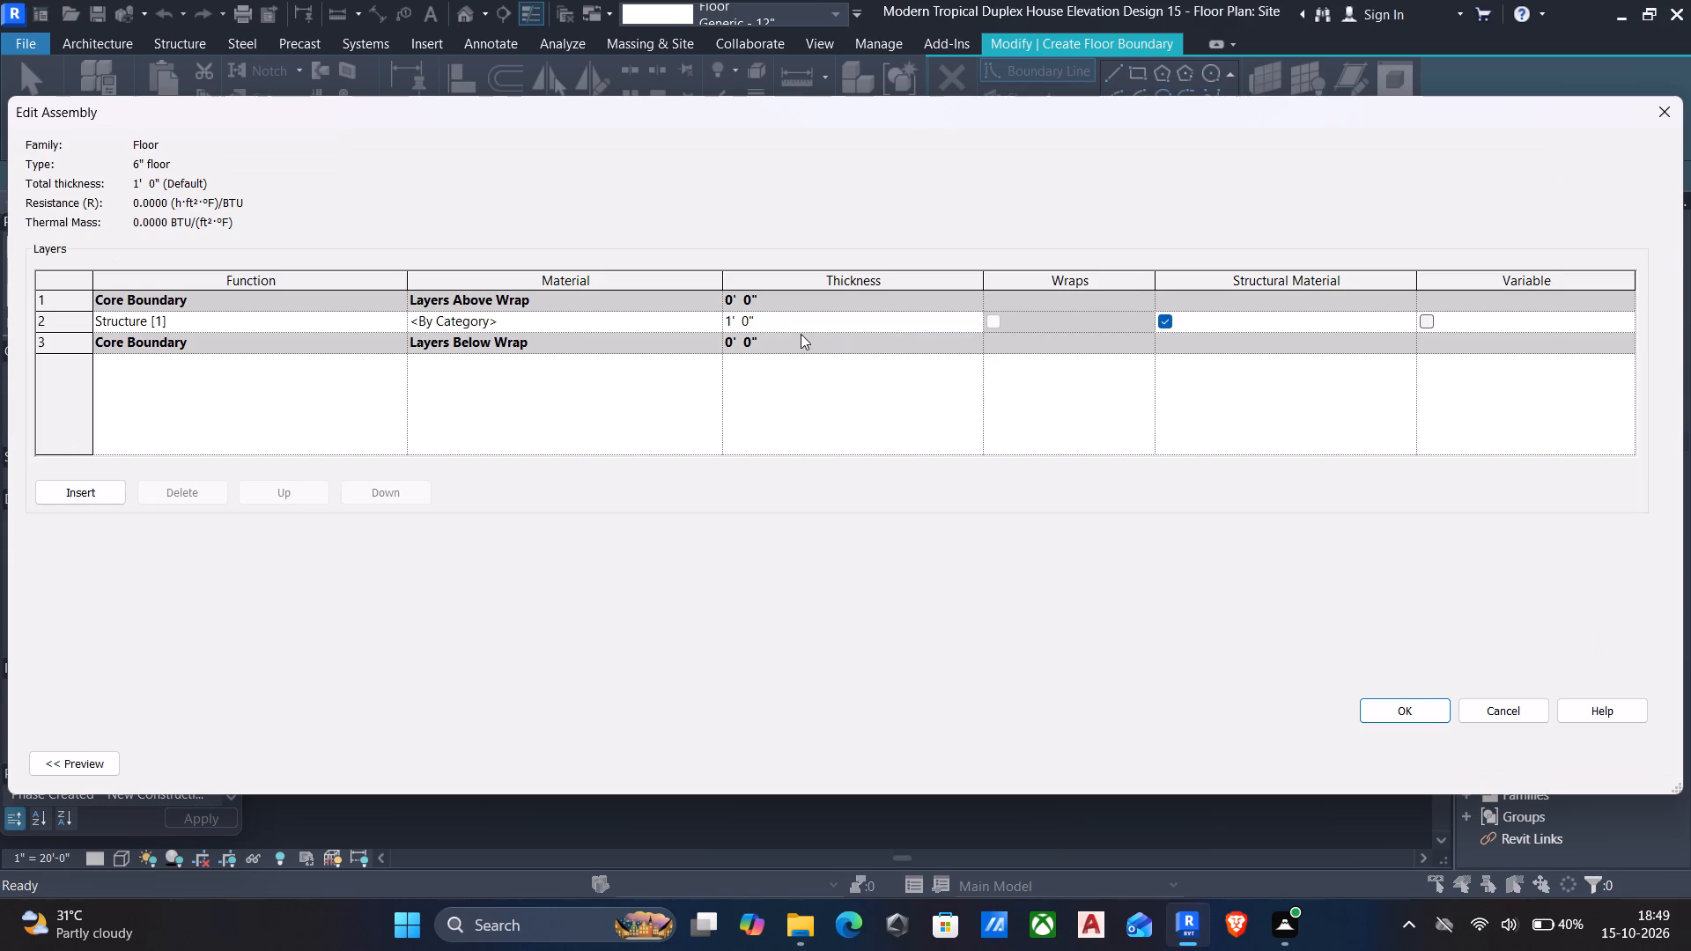
{"action": "left_click", "coordinate": [715, 321]}
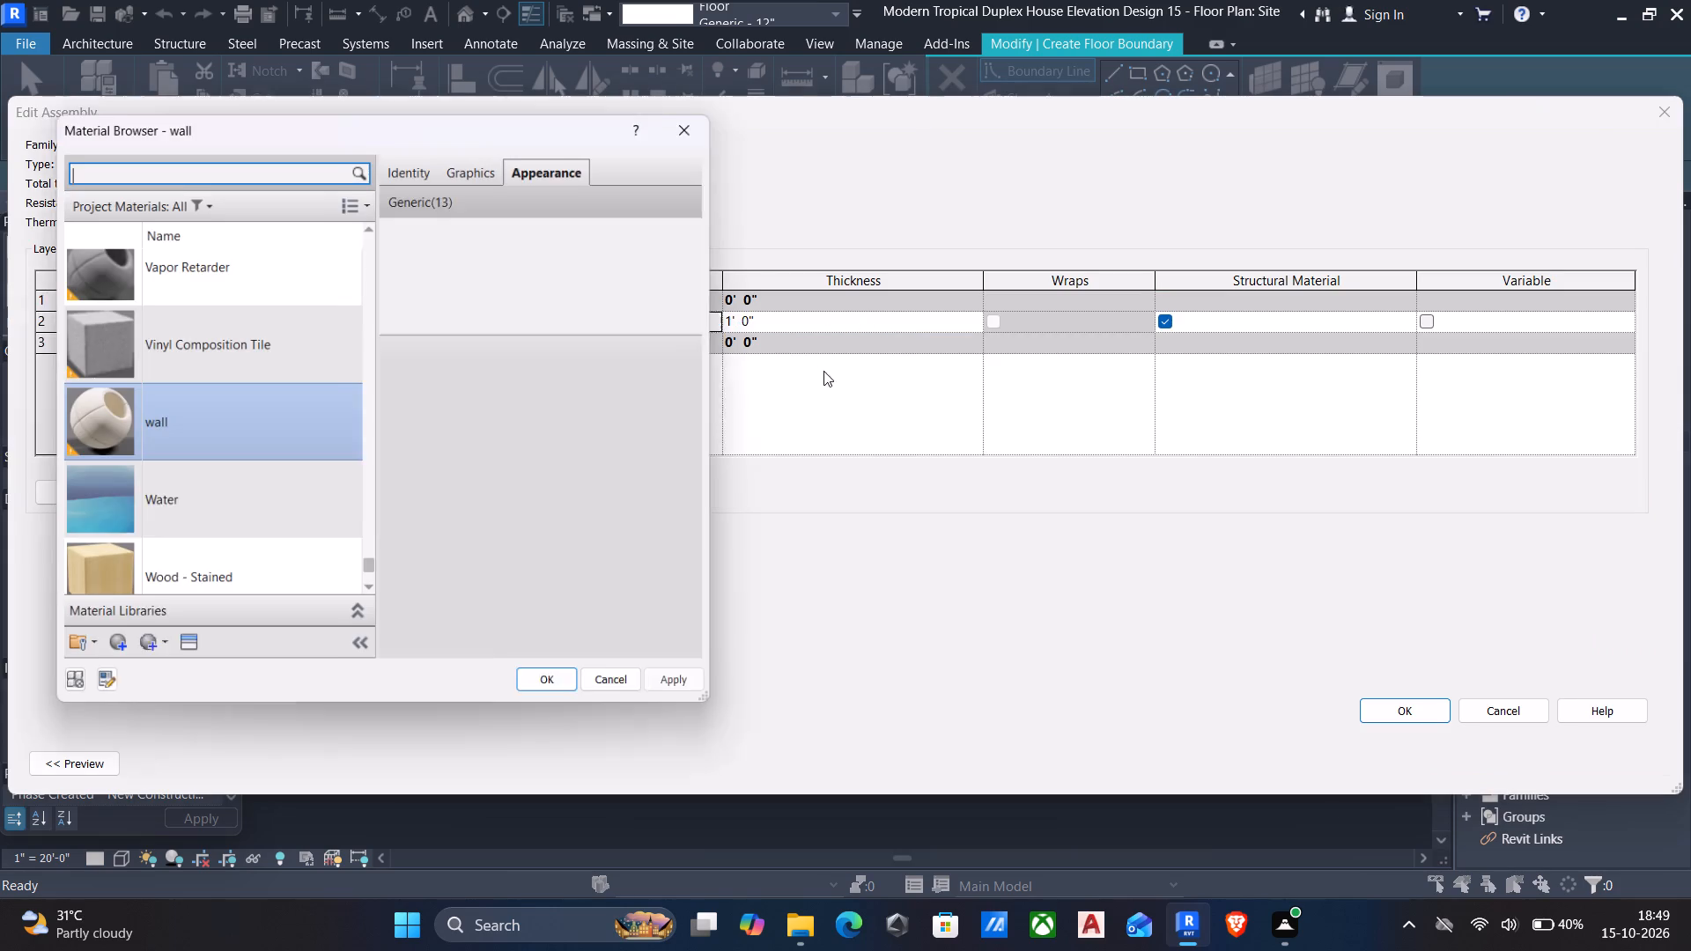
{"action": "left_click", "coordinate": [654, 439]}
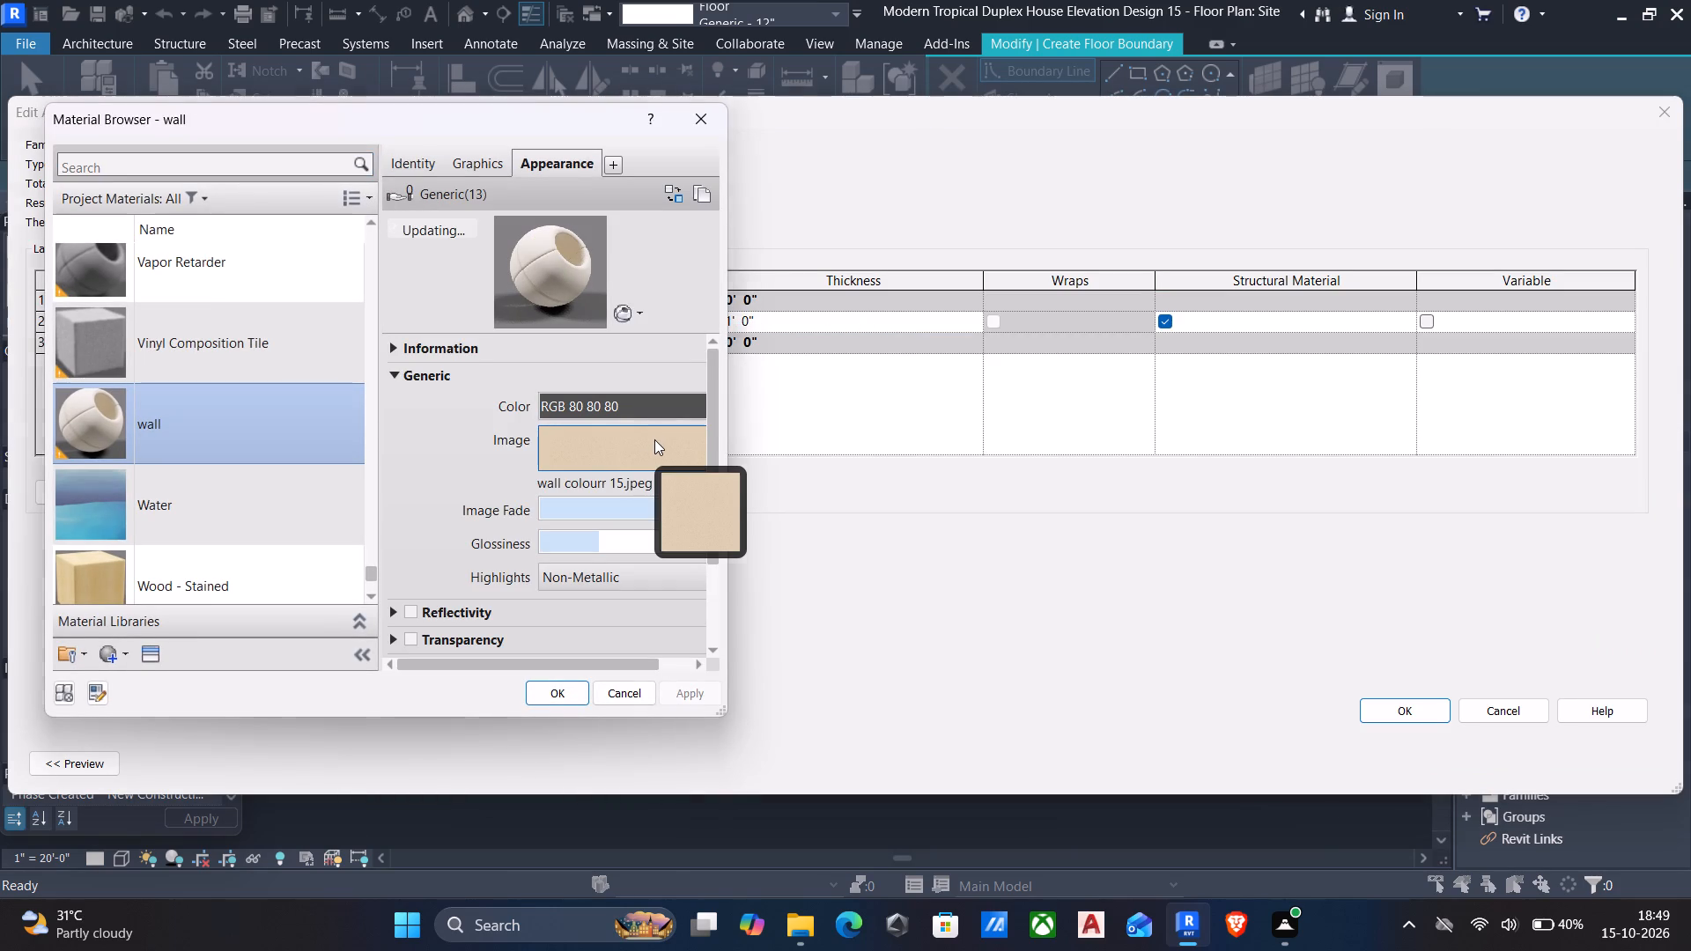
{"action": "left_click", "coordinate": [376, 160]}
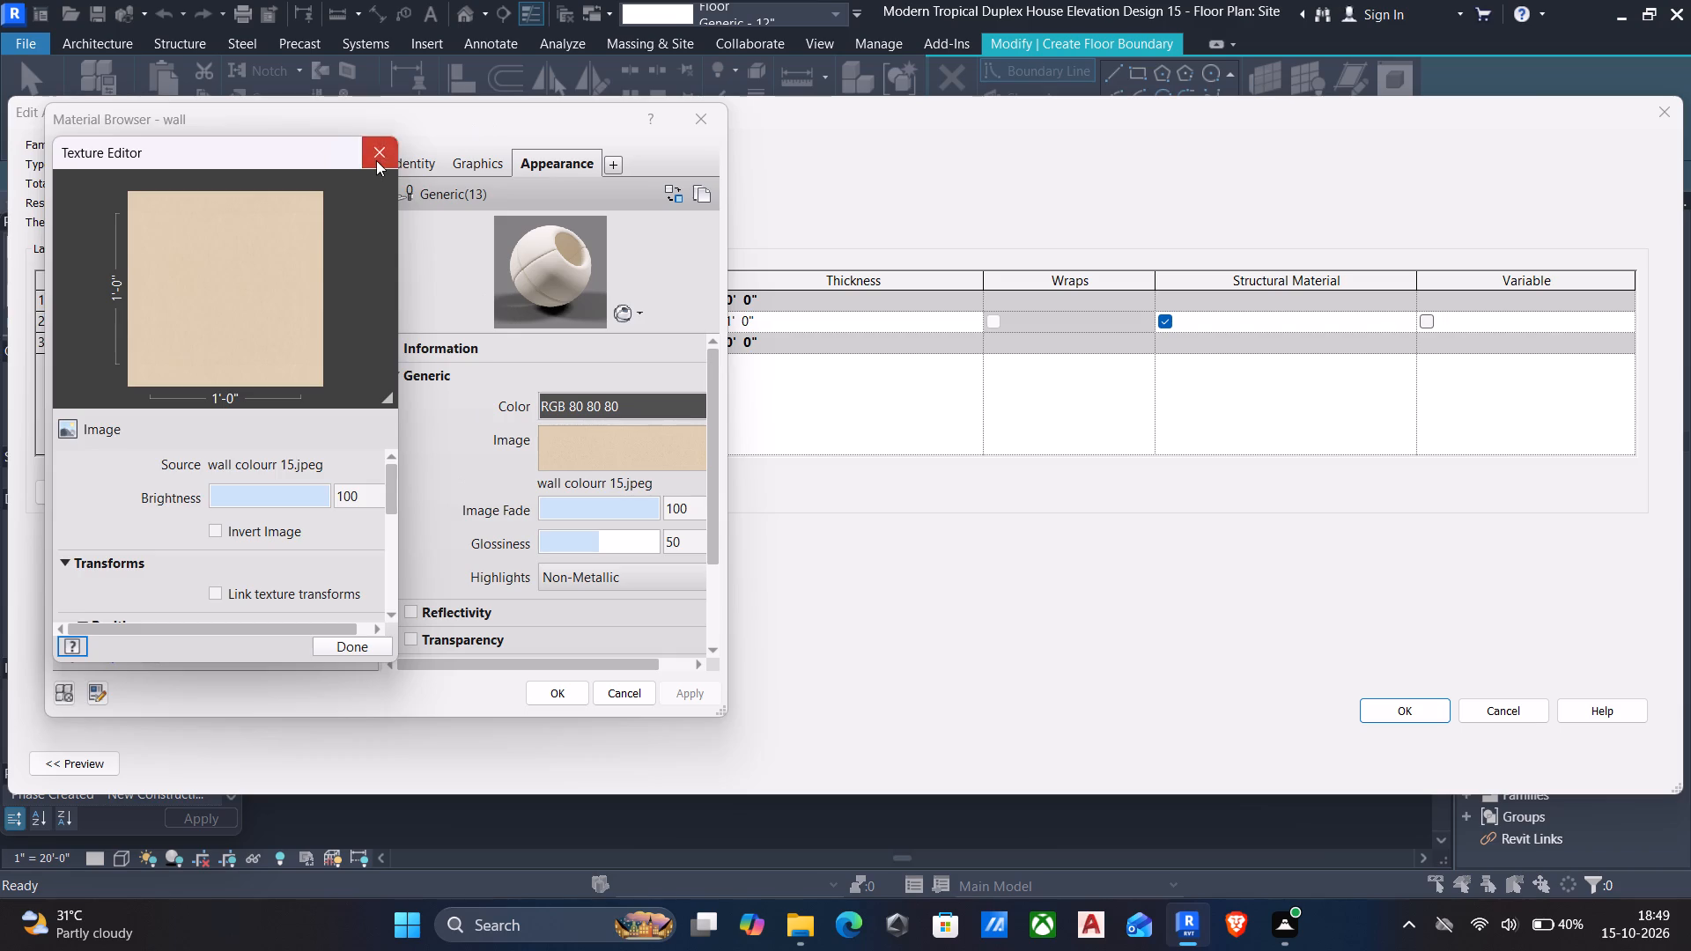
{"action": "right_click", "coordinate": [643, 433]}
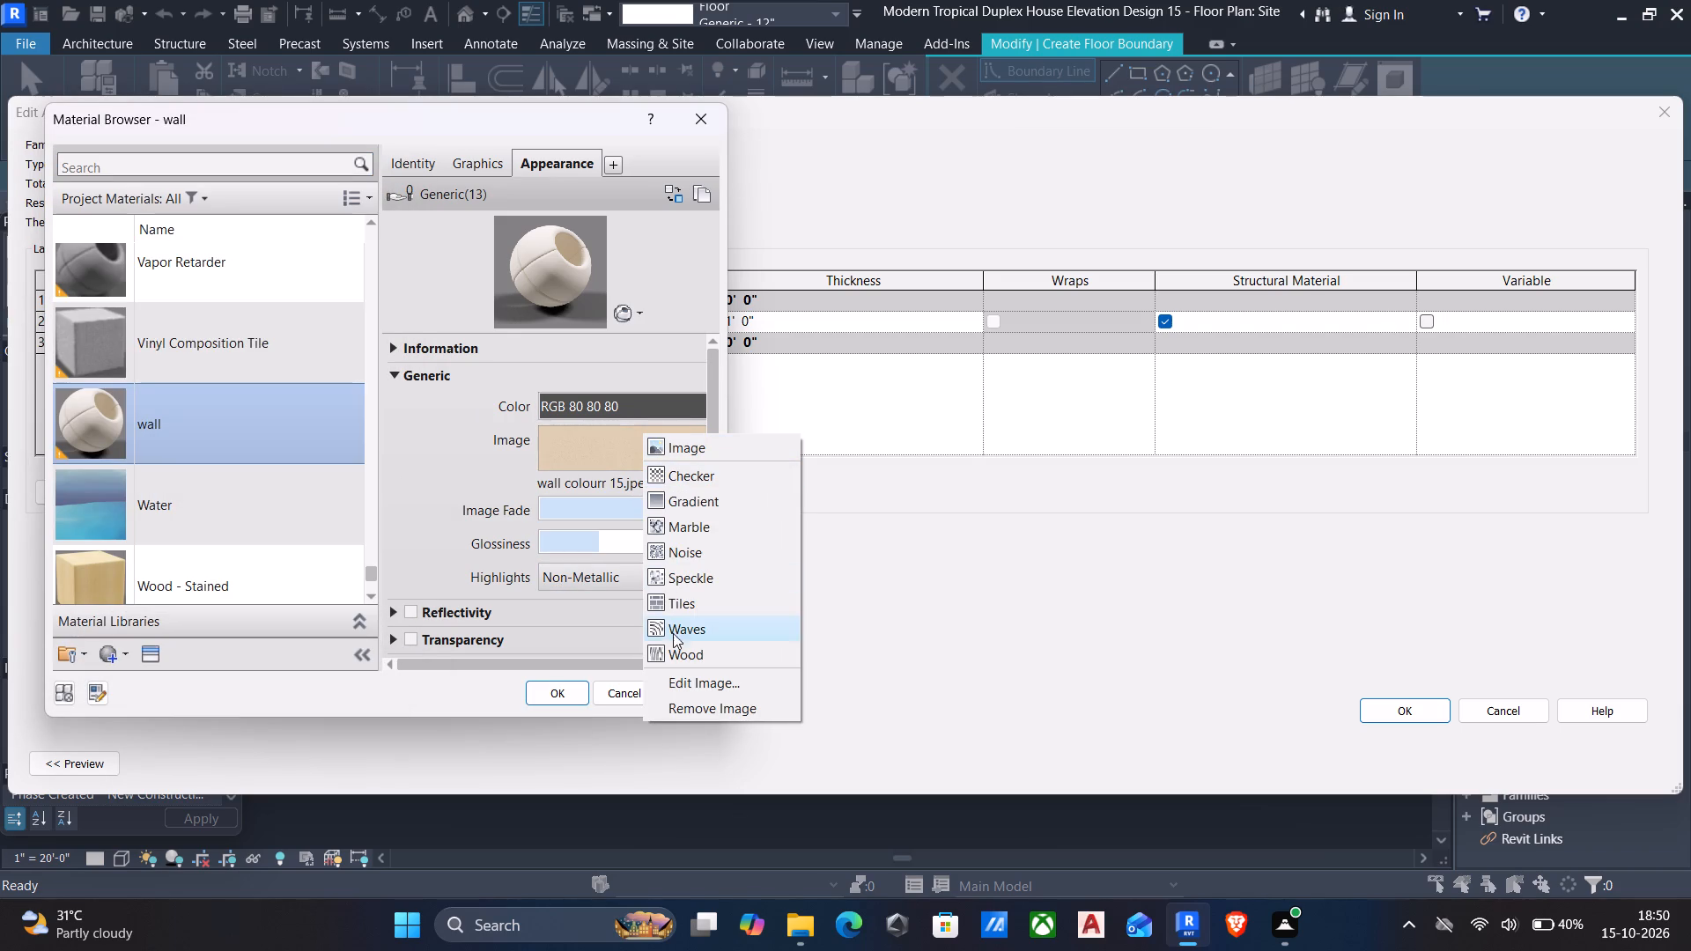
{"action": "left_click", "coordinate": [684, 702]}
{"action": "left_click", "coordinate": [647, 455]}
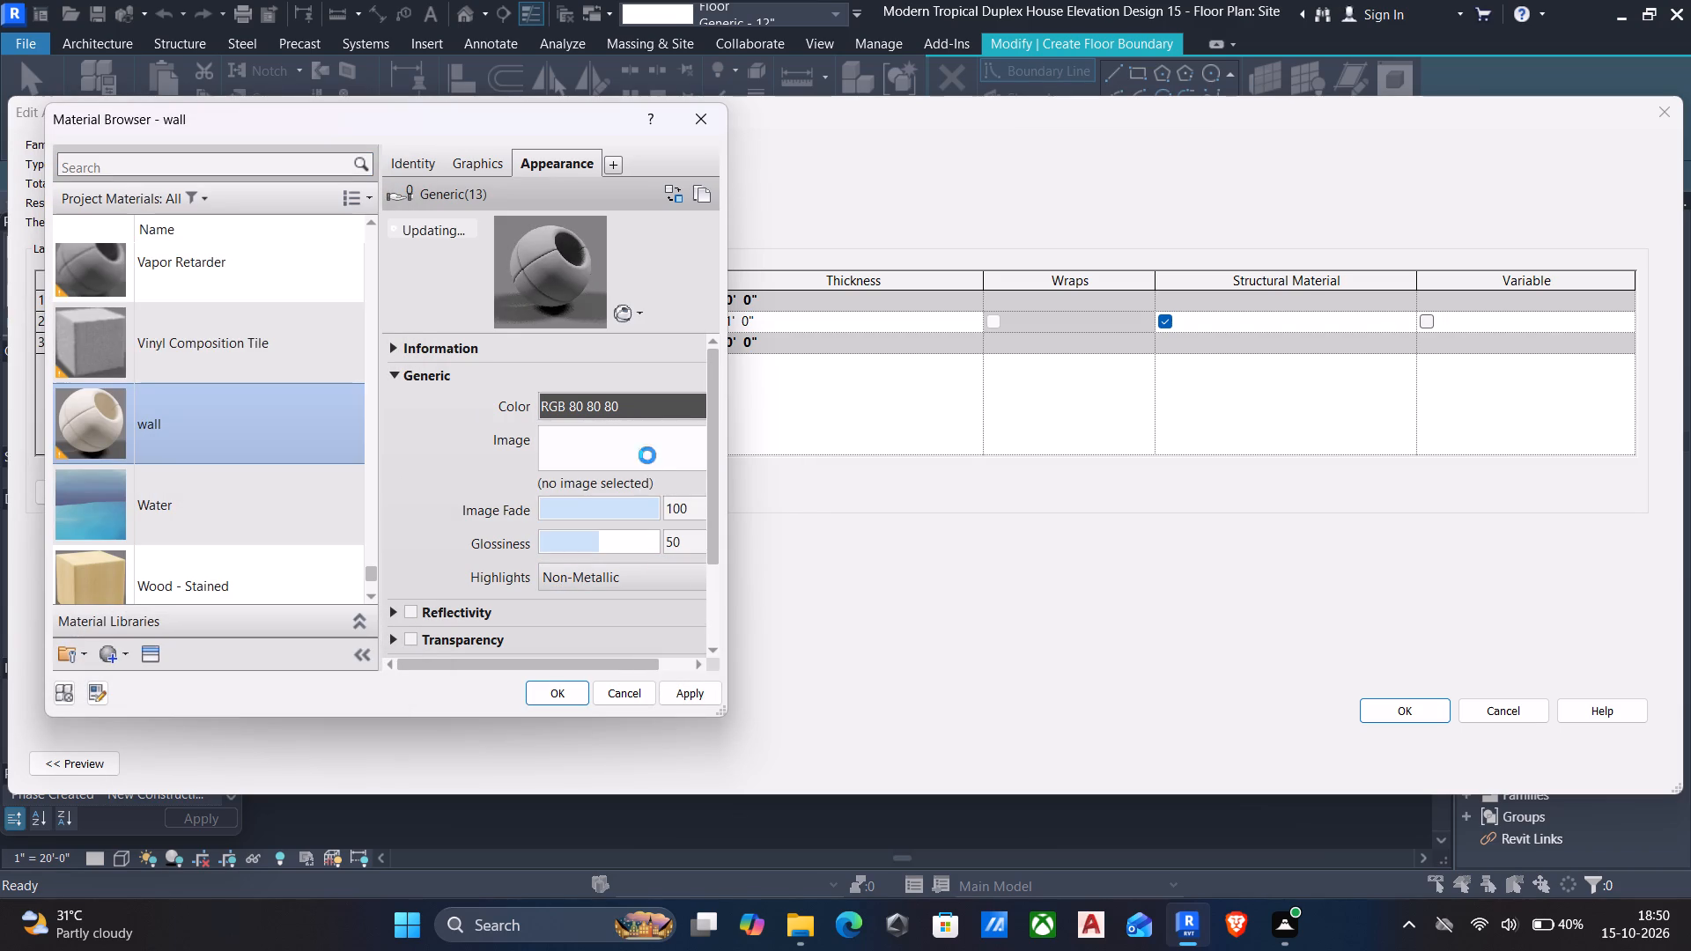
{"action": "left_click", "coordinate": [599, 297]}
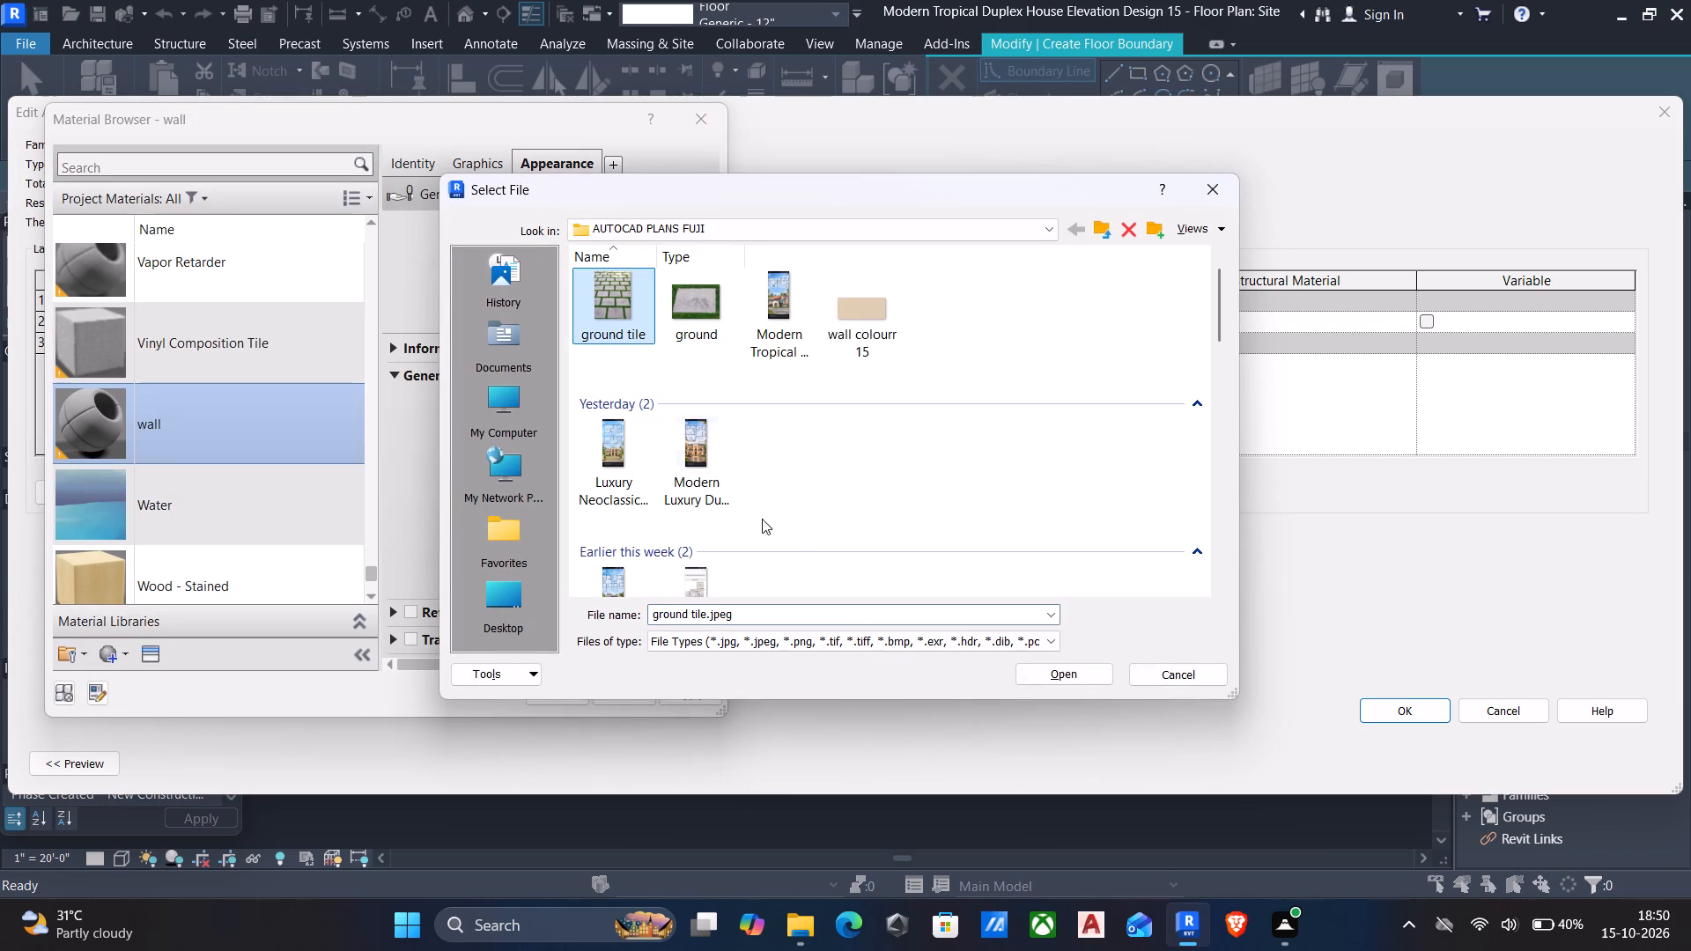
{"action": "left_click", "coordinate": [1075, 675]}
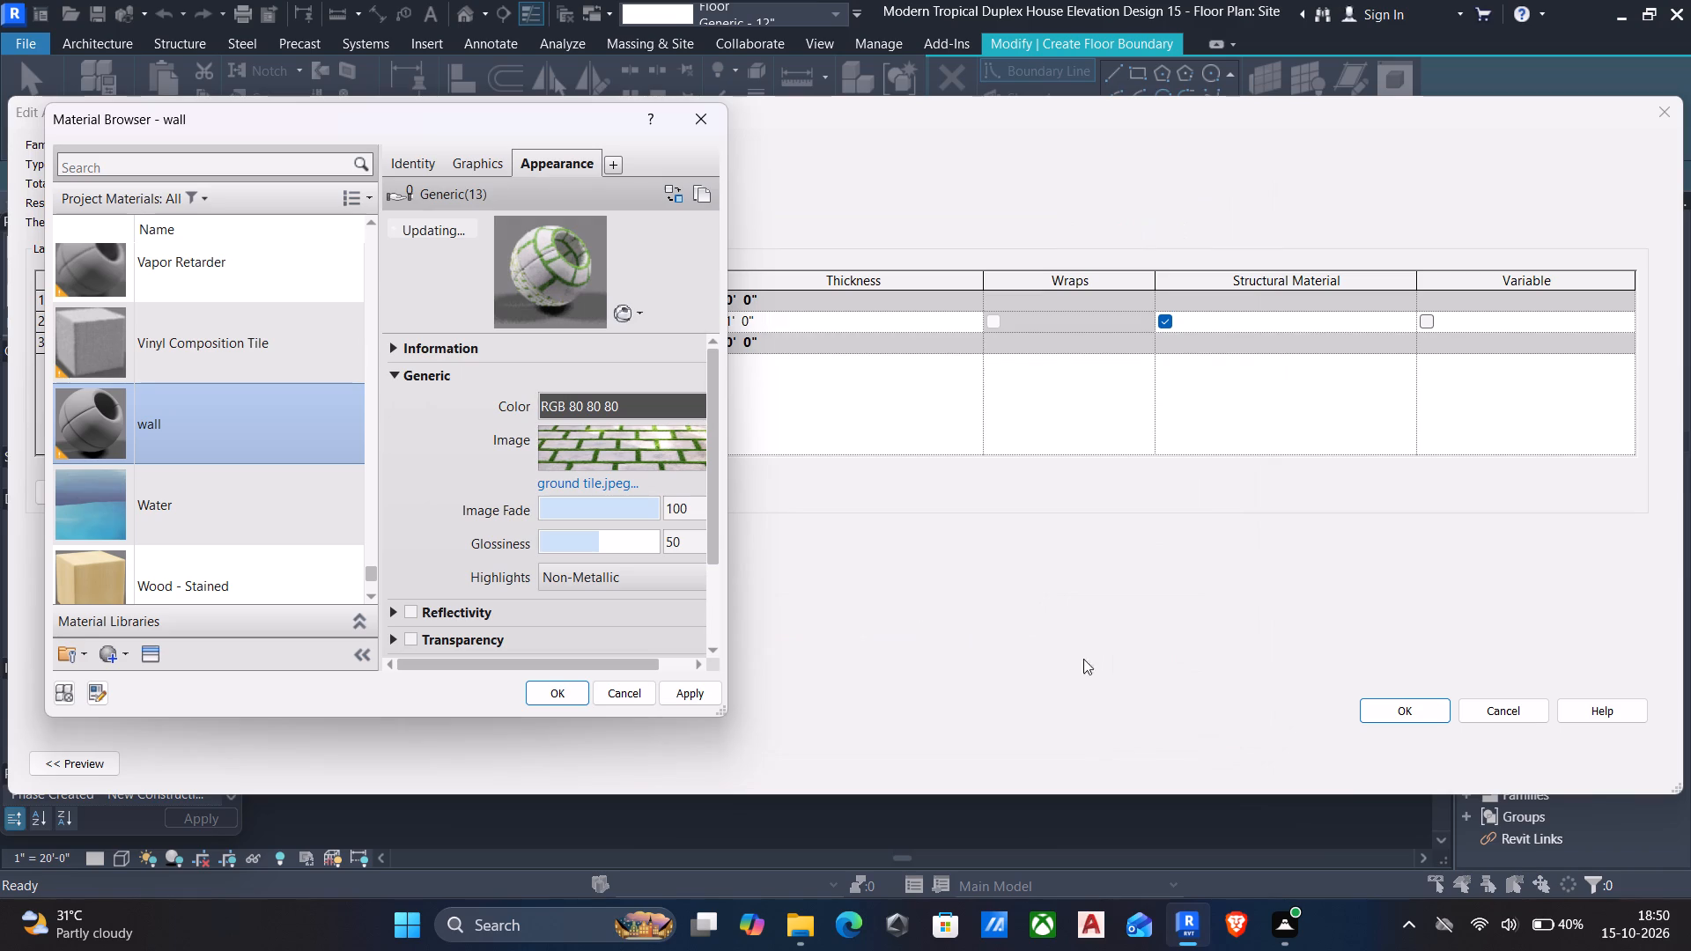
{"action": "left_click", "coordinate": [700, 700]}
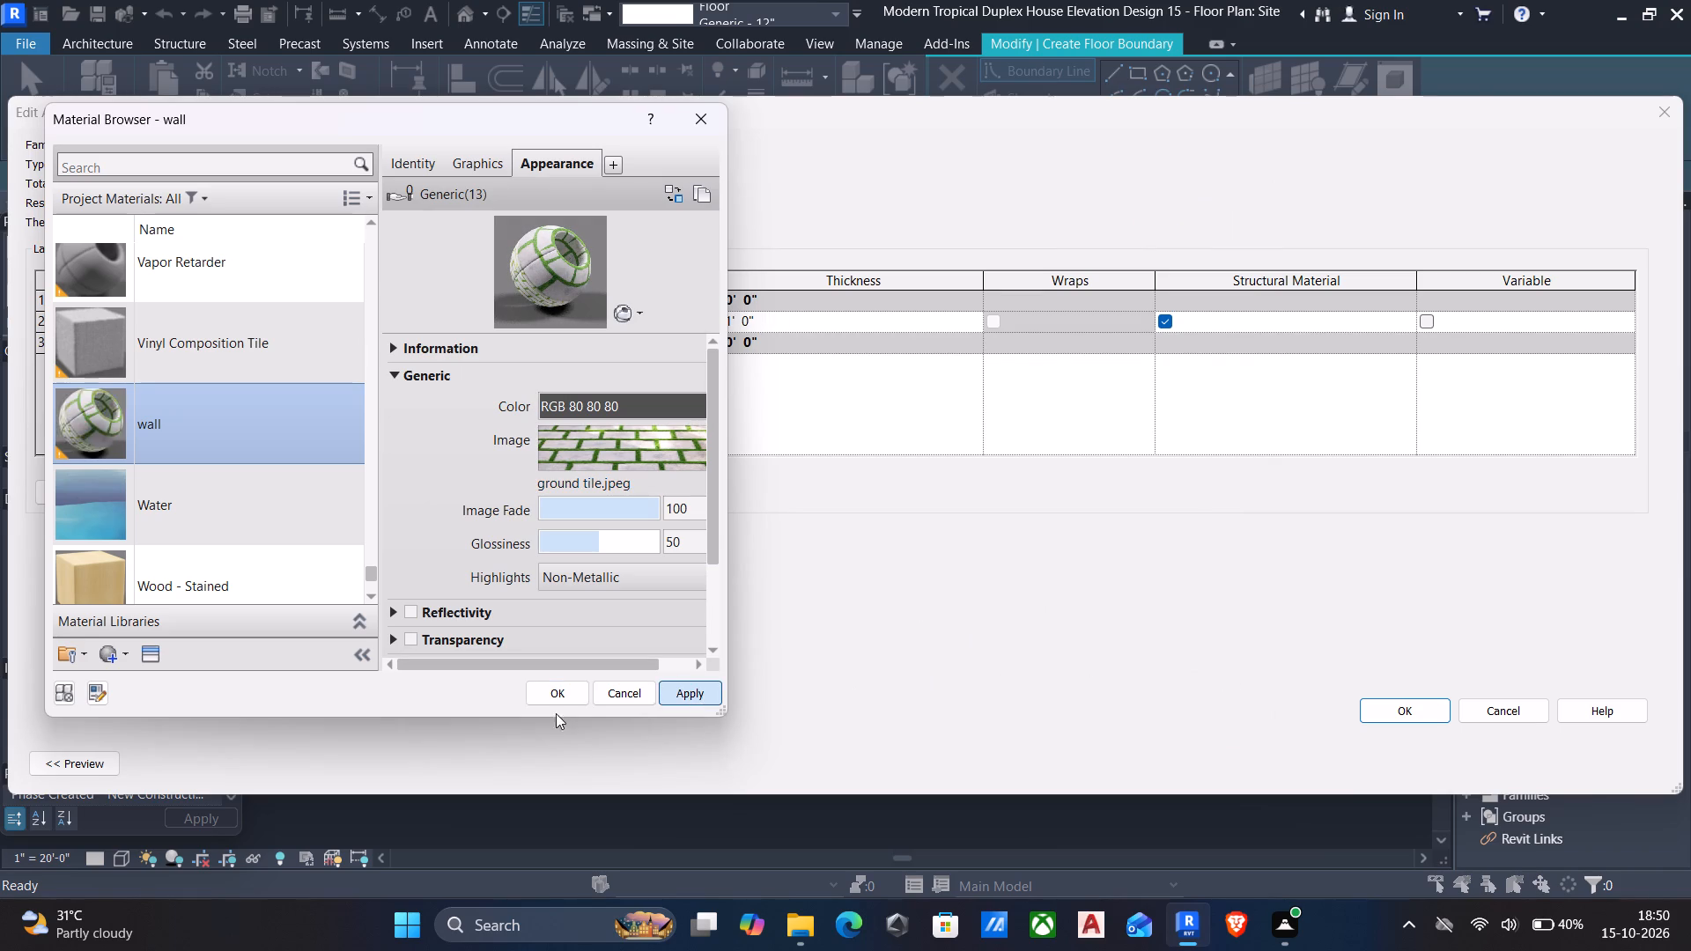
{"action": "left_click", "coordinate": [554, 702]}
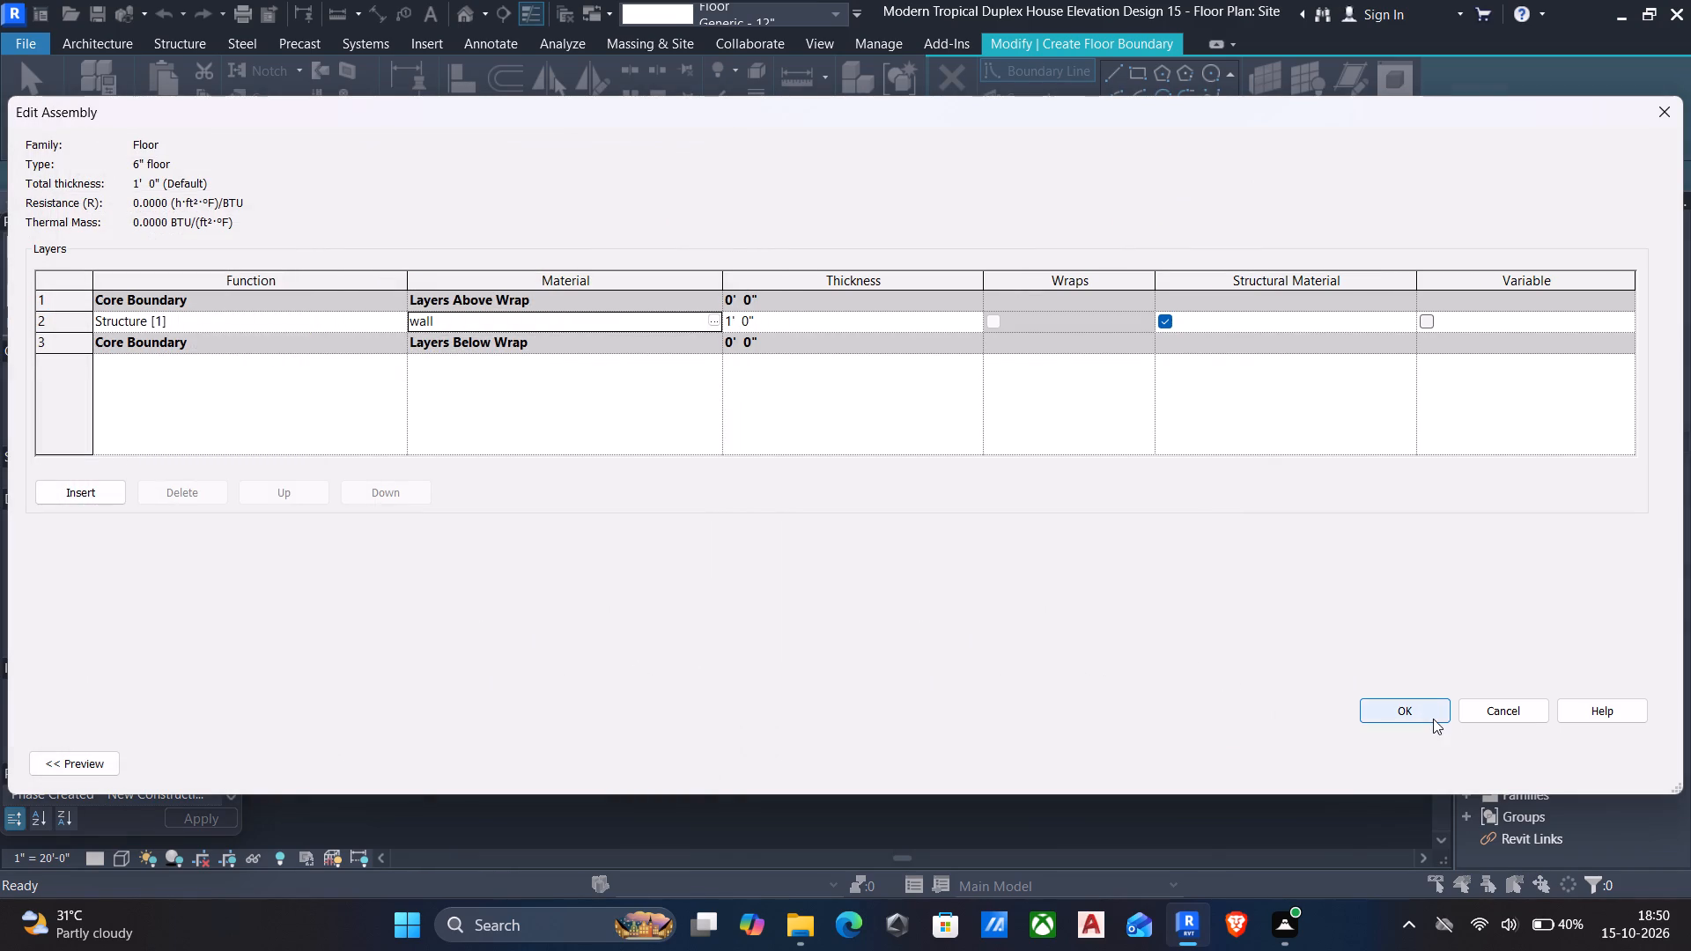
{"action": "left_click", "coordinate": [1424, 711]}
{"action": "left_click", "coordinate": [1637, 762]}
{"action": "left_click", "coordinate": [1441, 756]}
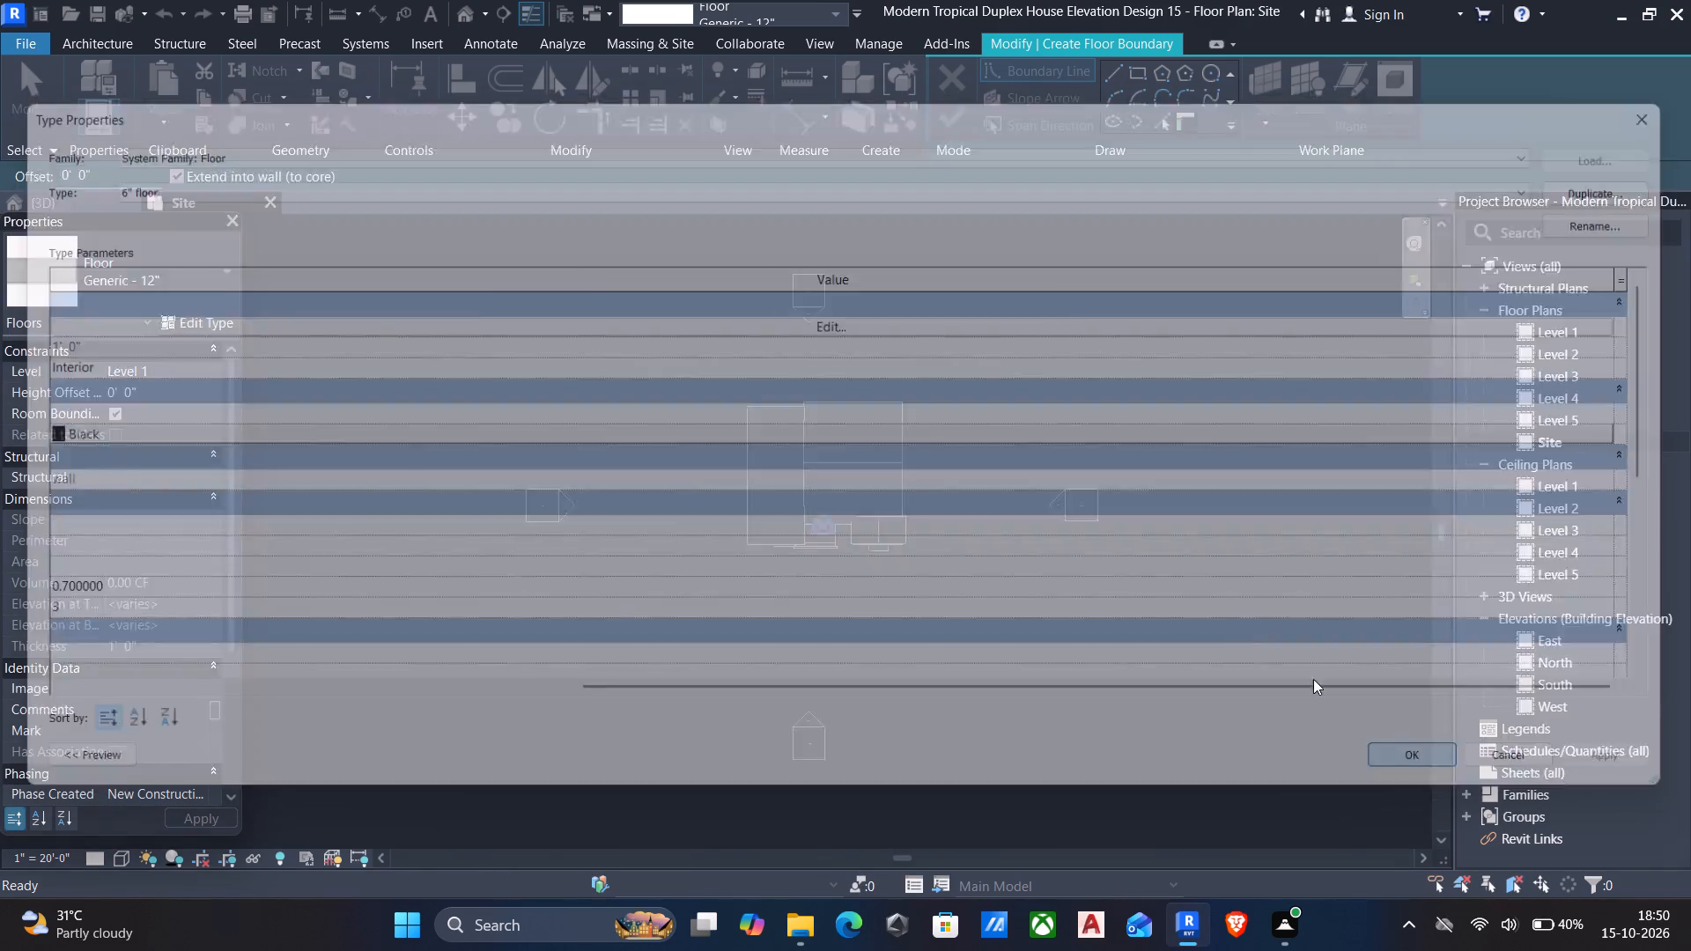
{"action": "left_click", "coordinate": [934, 114]}
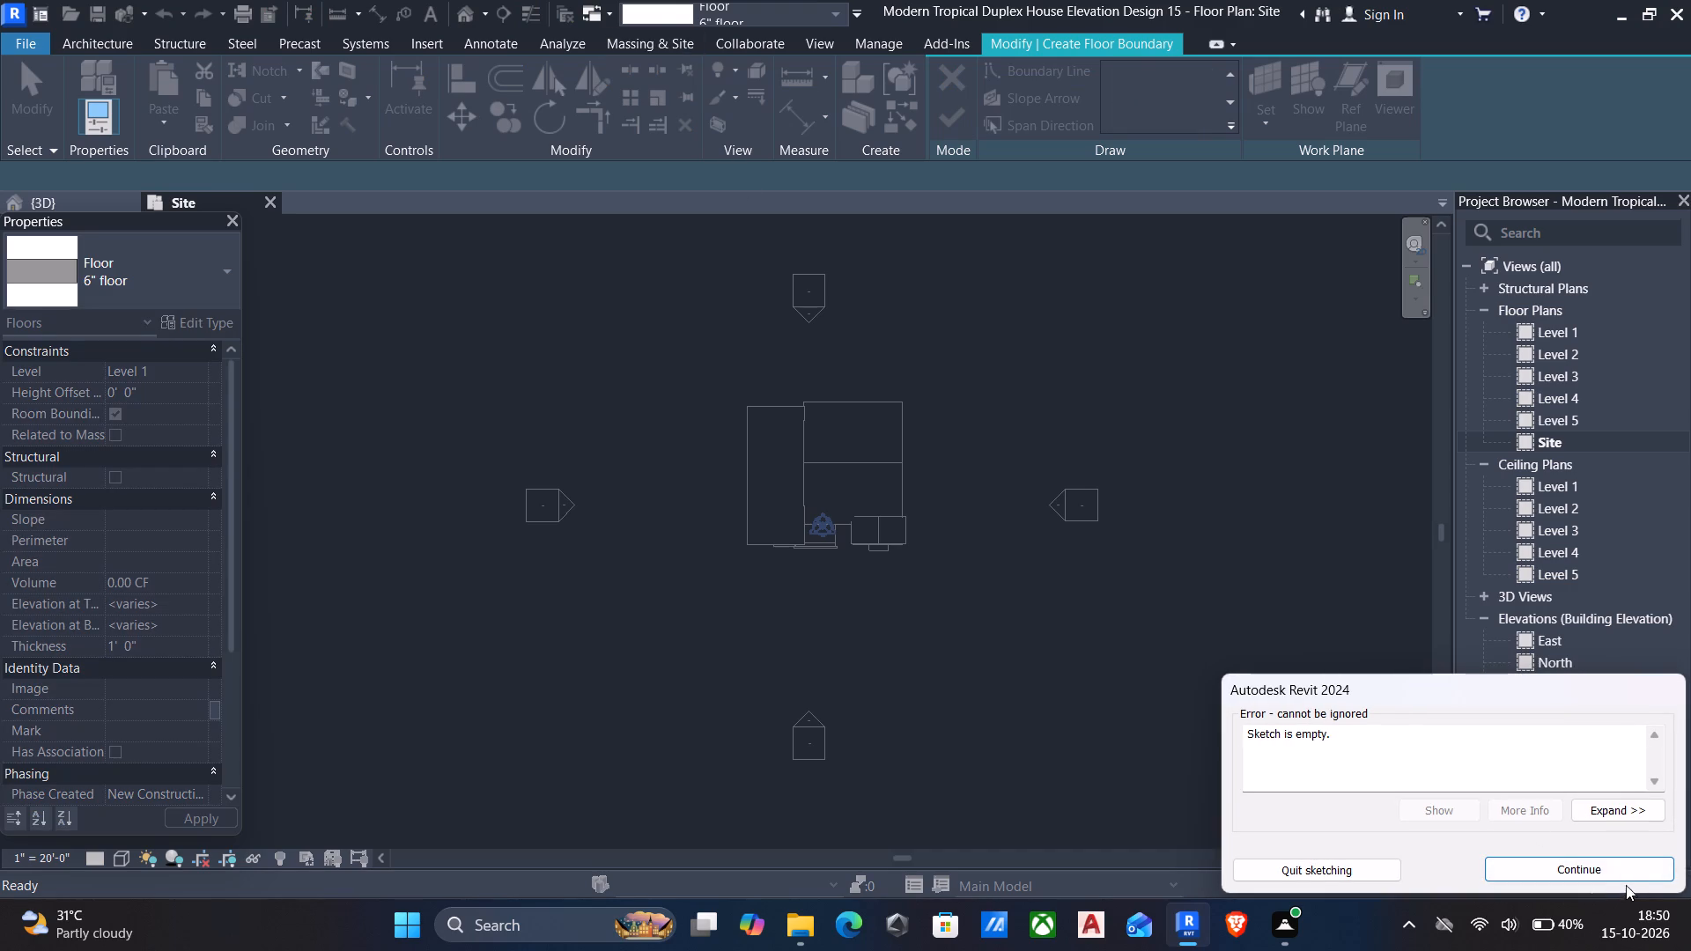
{"action": "left_click", "coordinate": [1613, 873]}
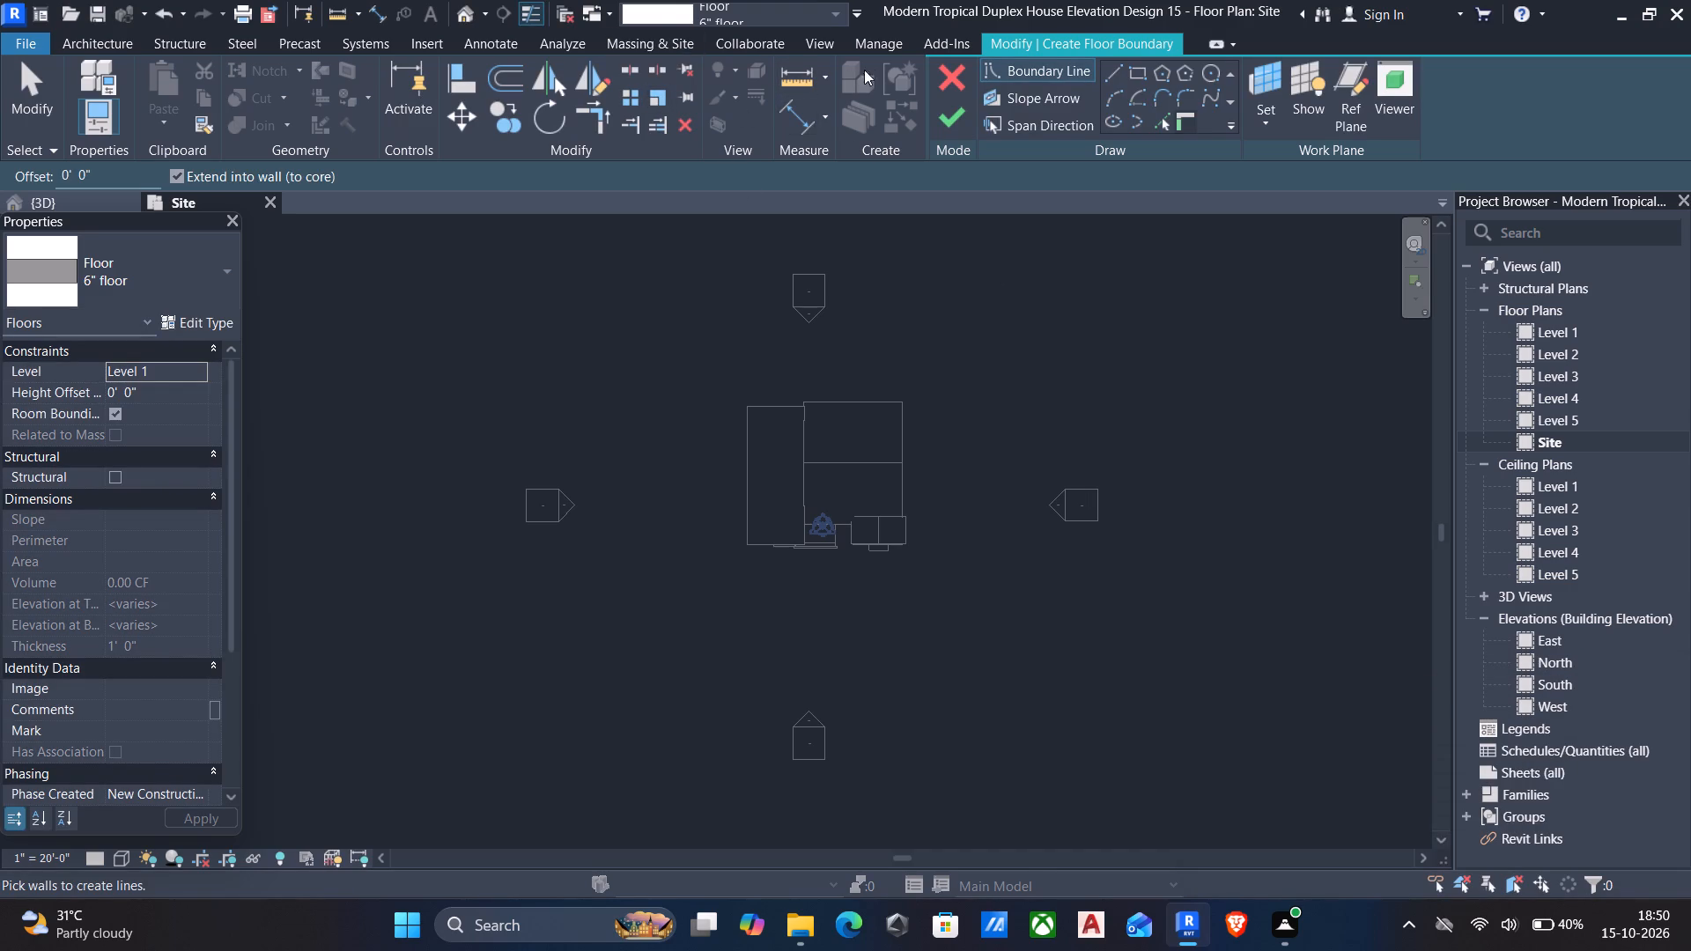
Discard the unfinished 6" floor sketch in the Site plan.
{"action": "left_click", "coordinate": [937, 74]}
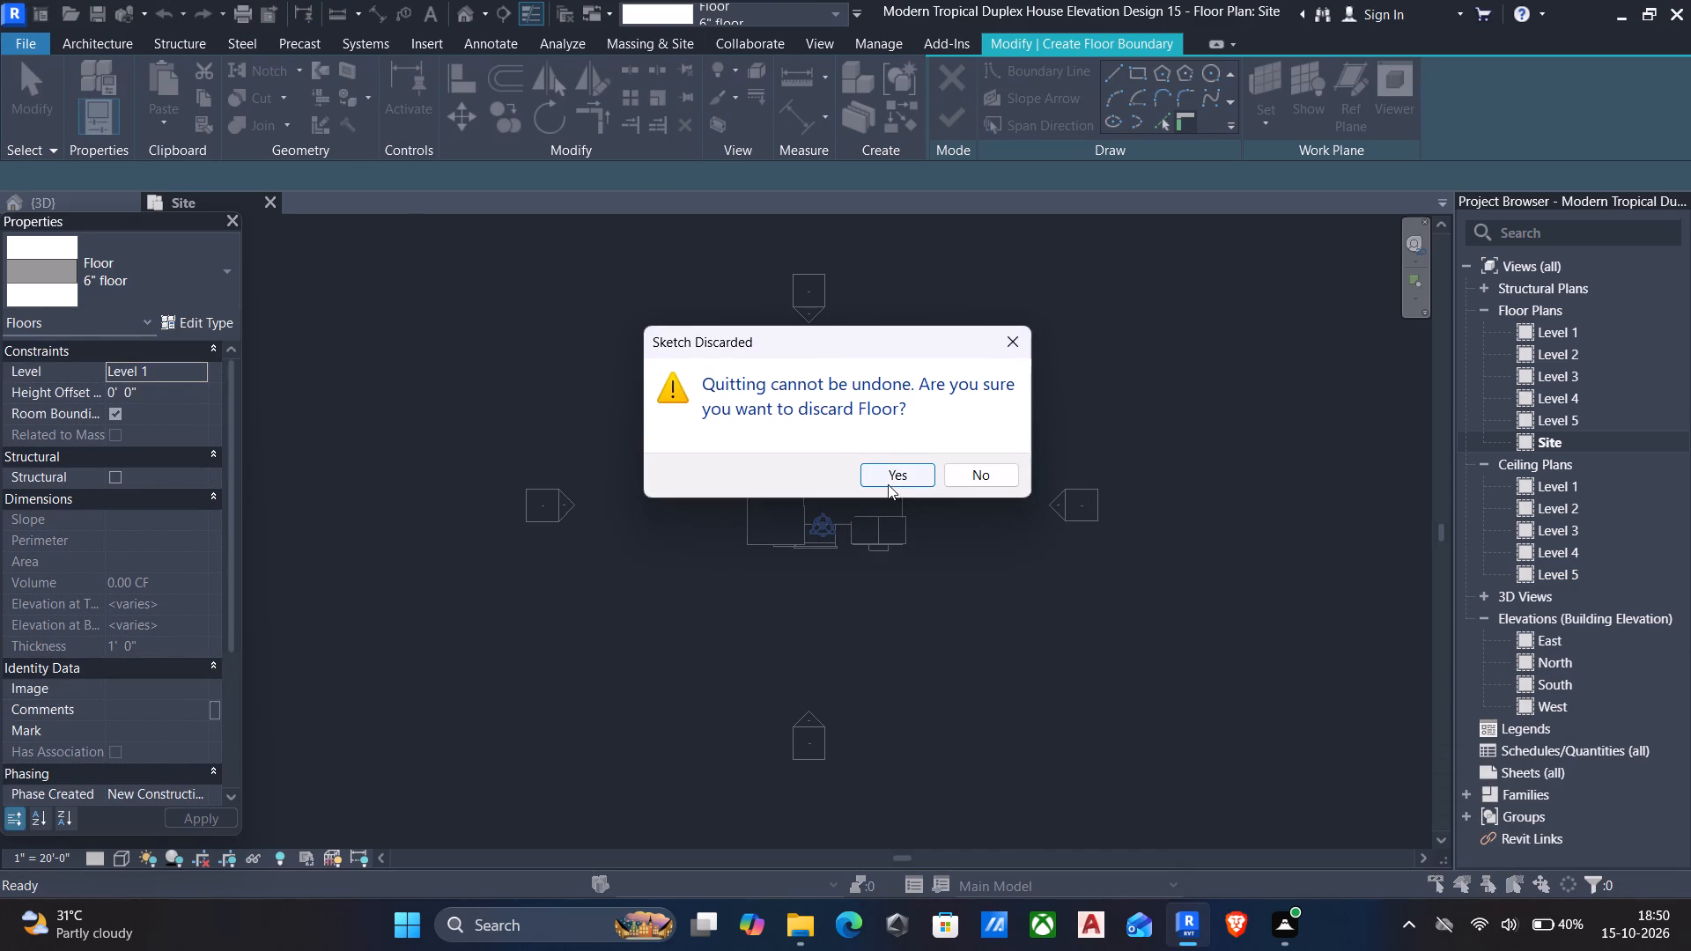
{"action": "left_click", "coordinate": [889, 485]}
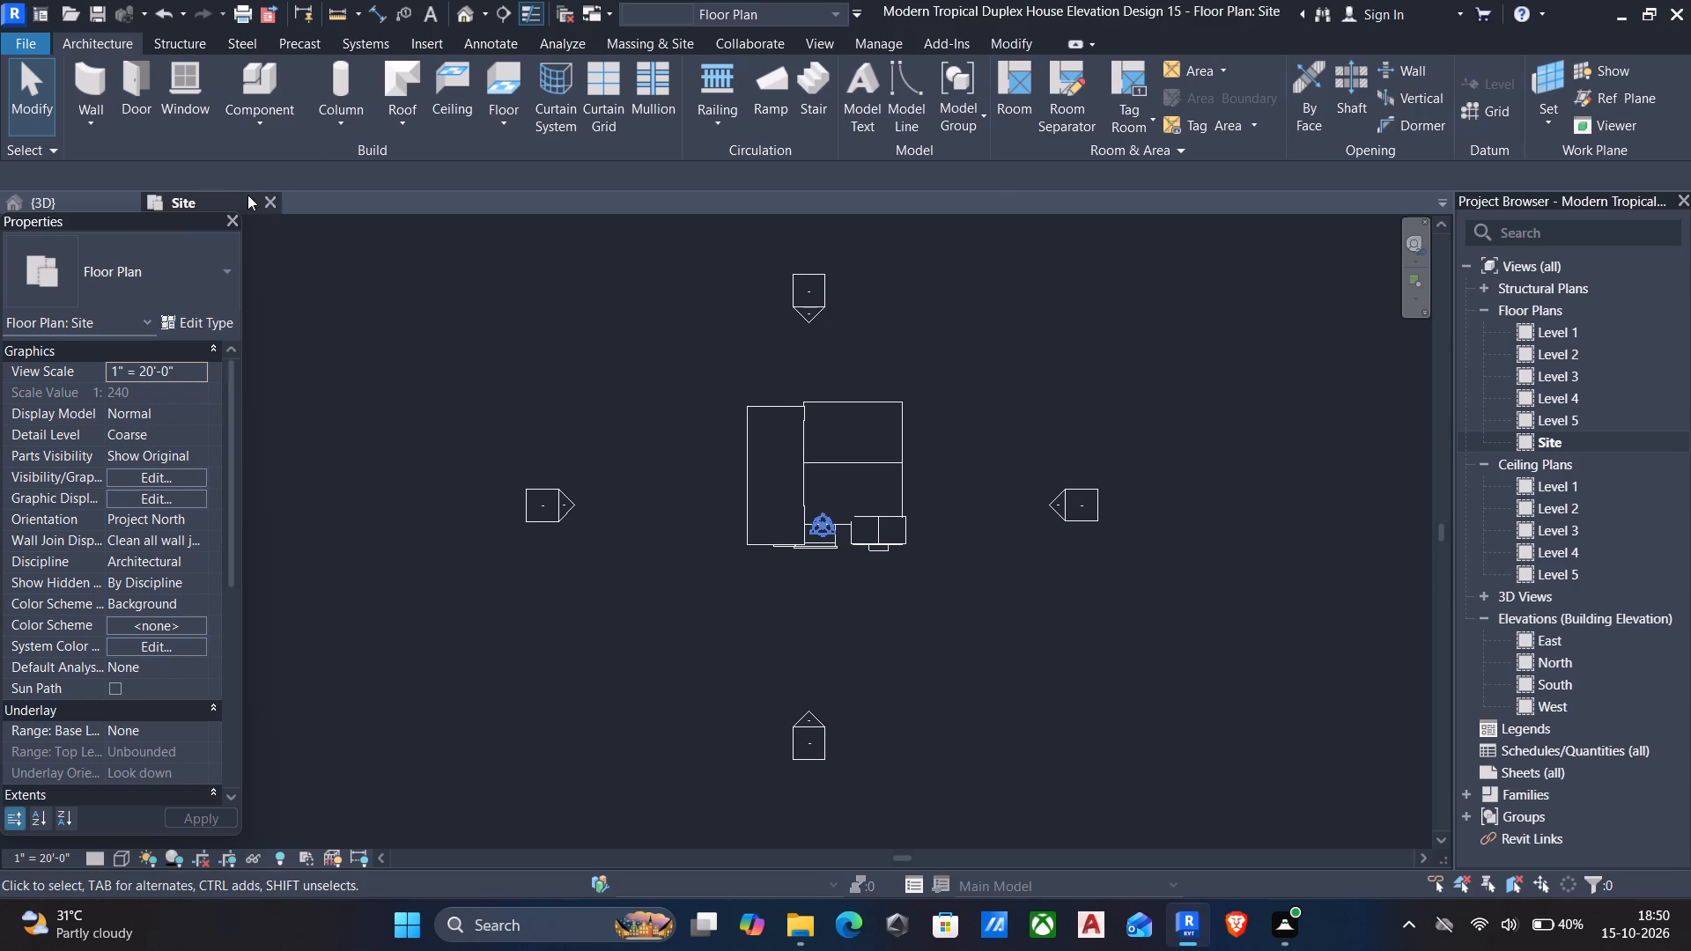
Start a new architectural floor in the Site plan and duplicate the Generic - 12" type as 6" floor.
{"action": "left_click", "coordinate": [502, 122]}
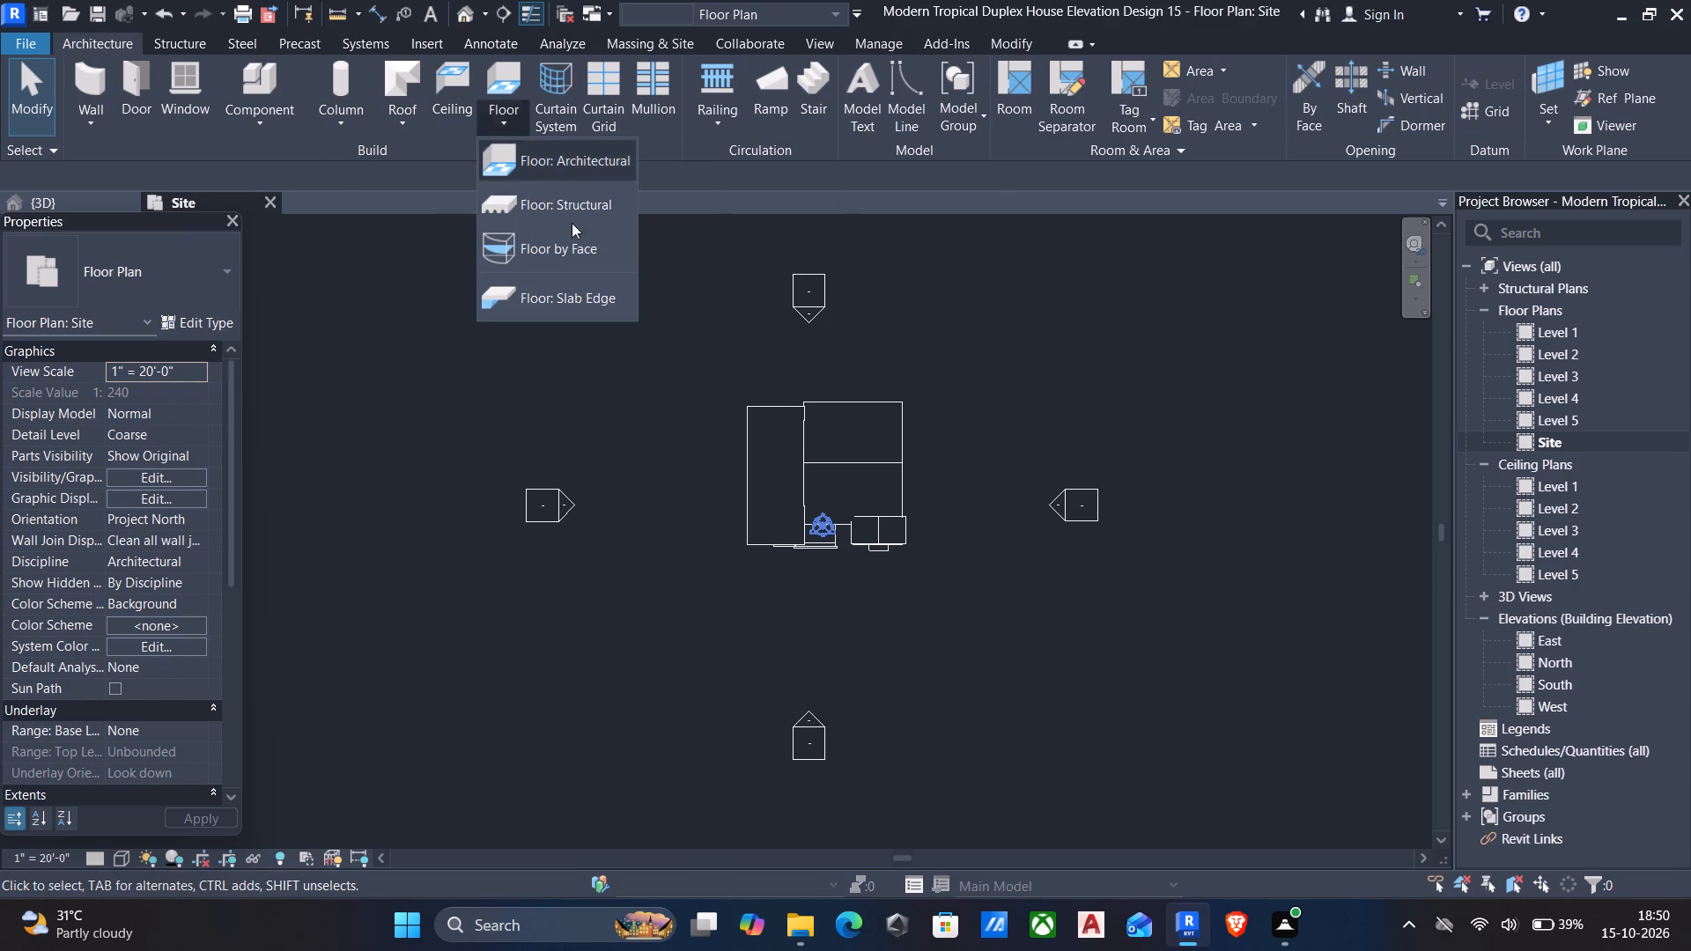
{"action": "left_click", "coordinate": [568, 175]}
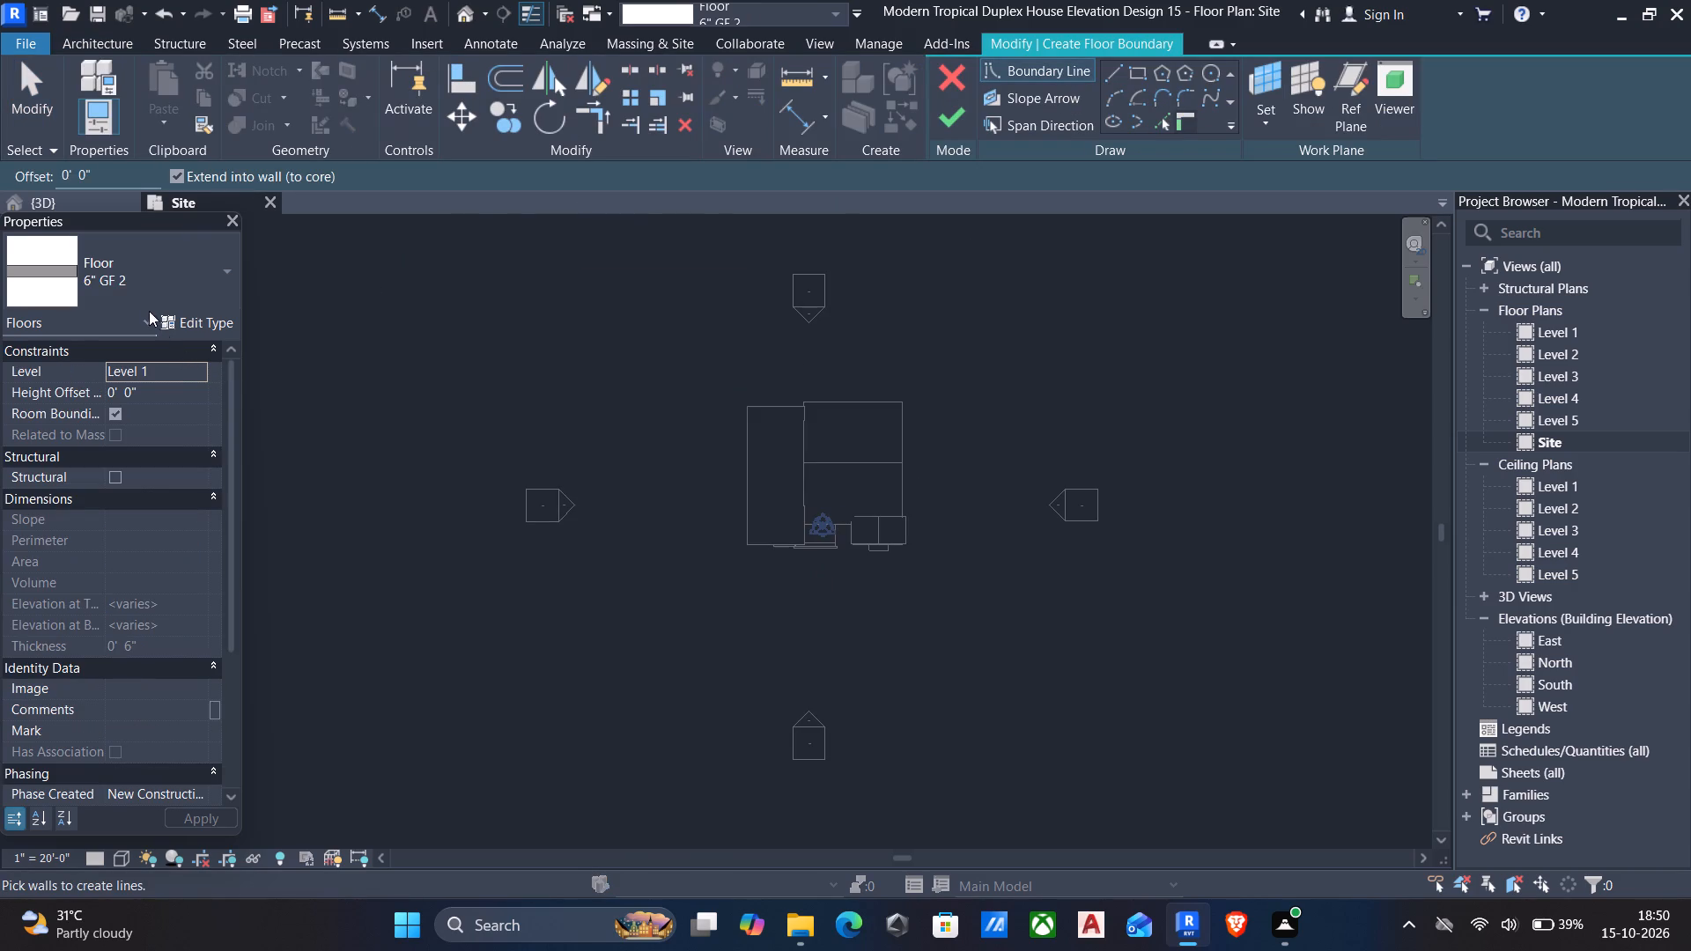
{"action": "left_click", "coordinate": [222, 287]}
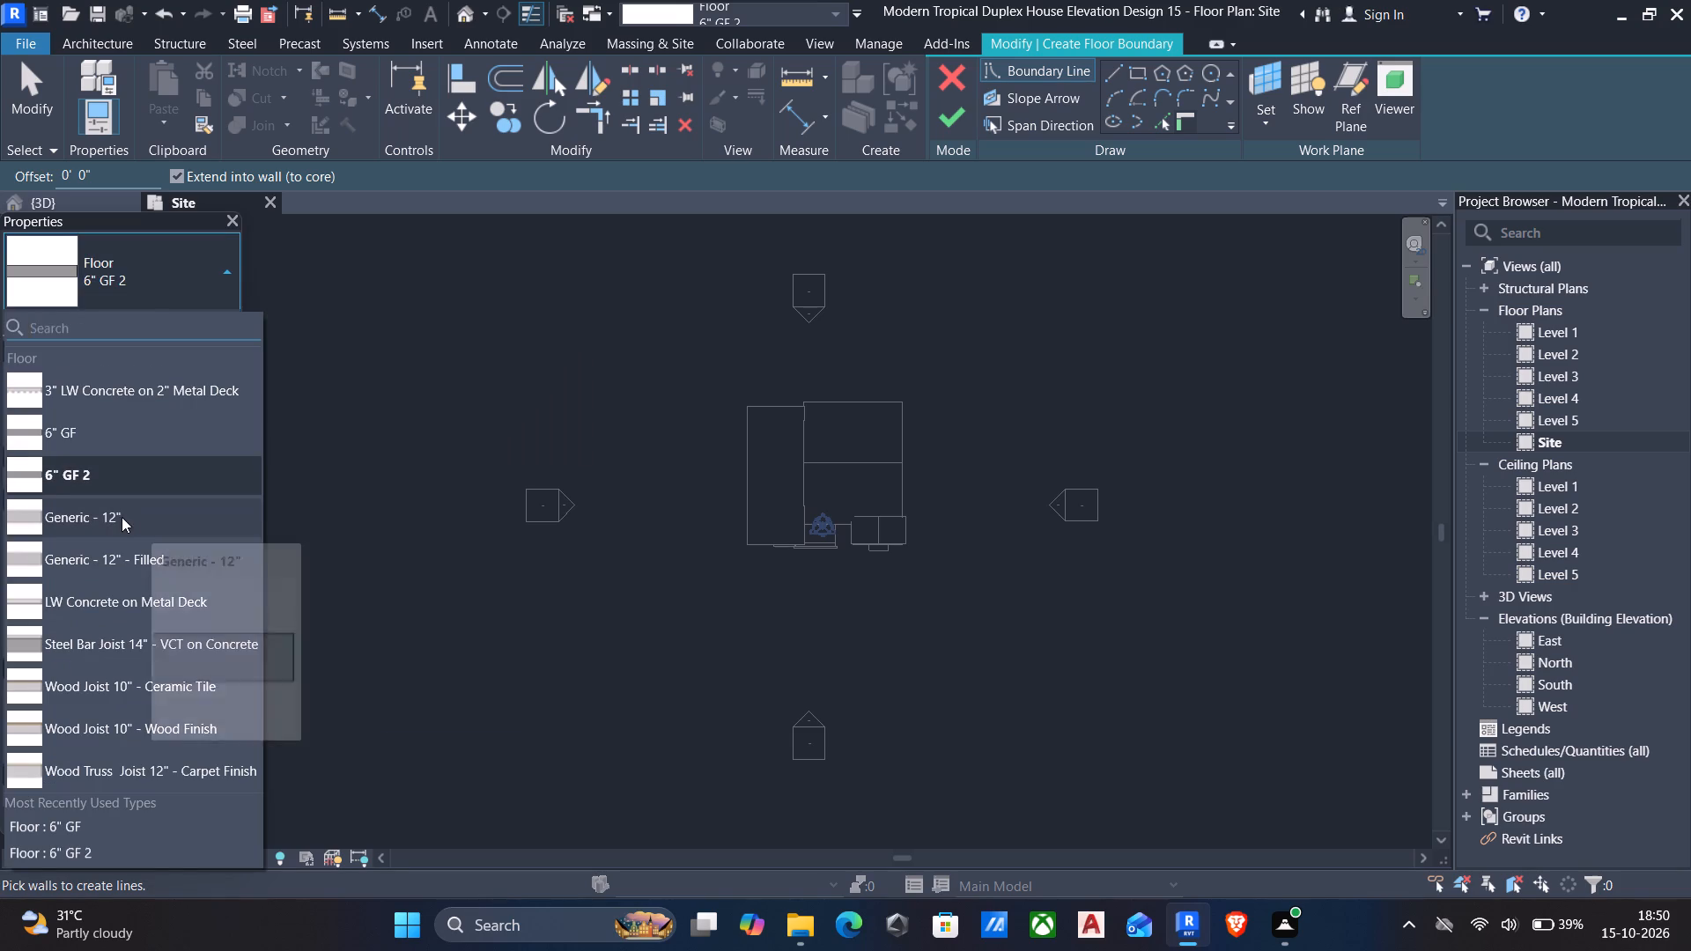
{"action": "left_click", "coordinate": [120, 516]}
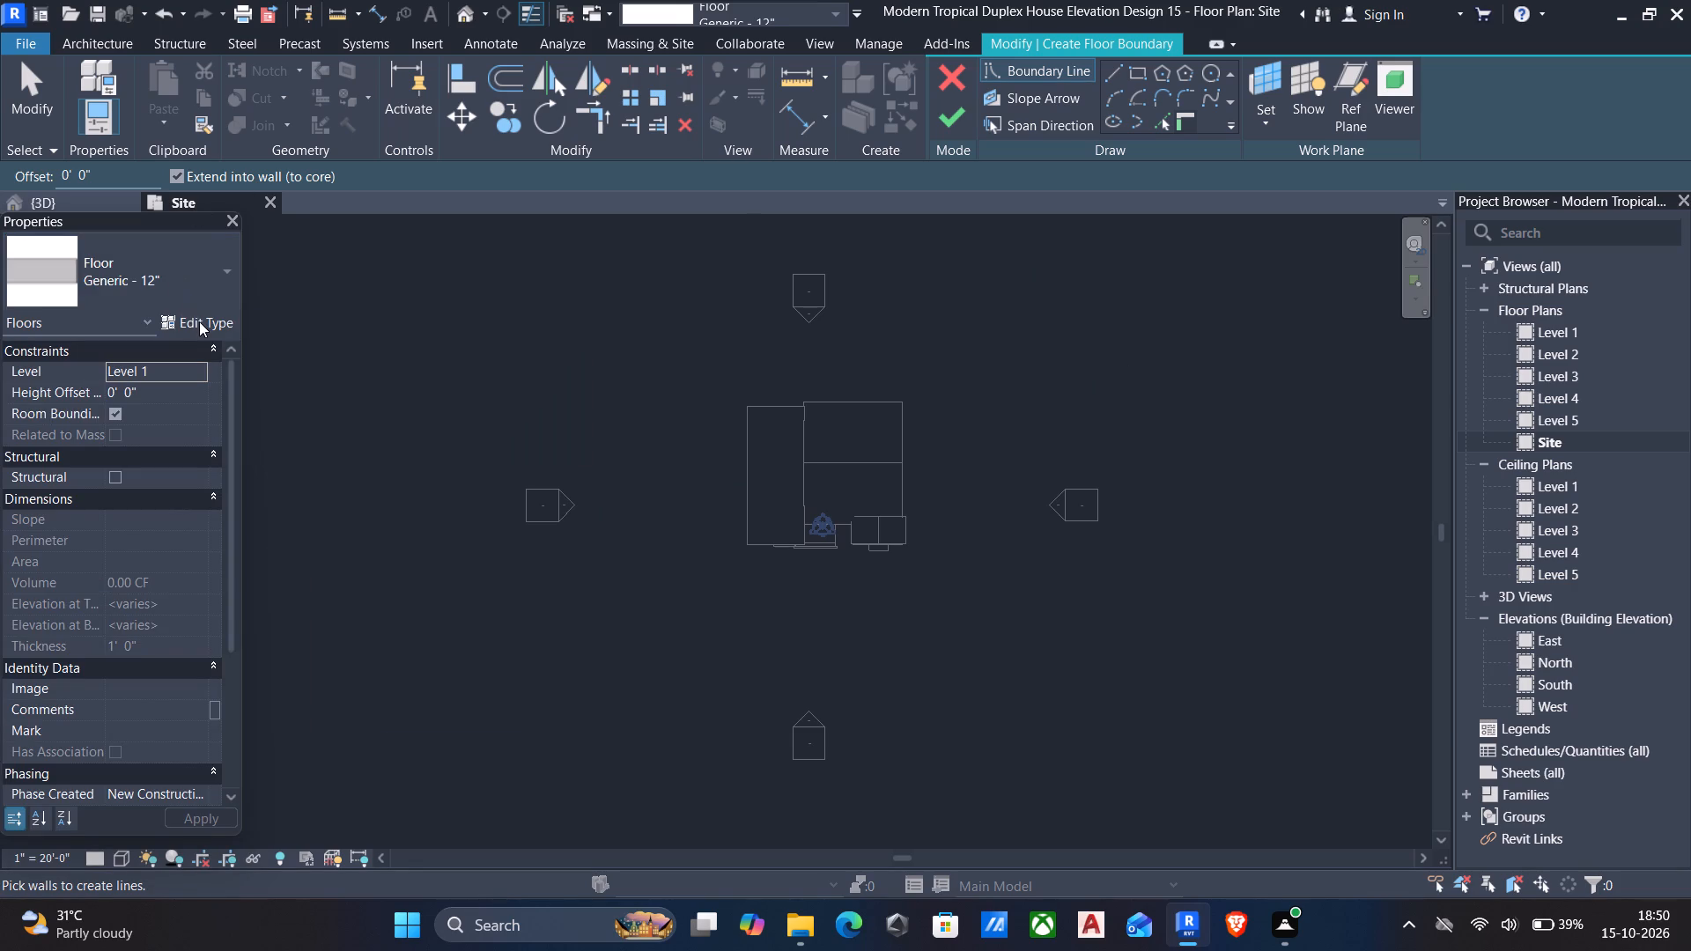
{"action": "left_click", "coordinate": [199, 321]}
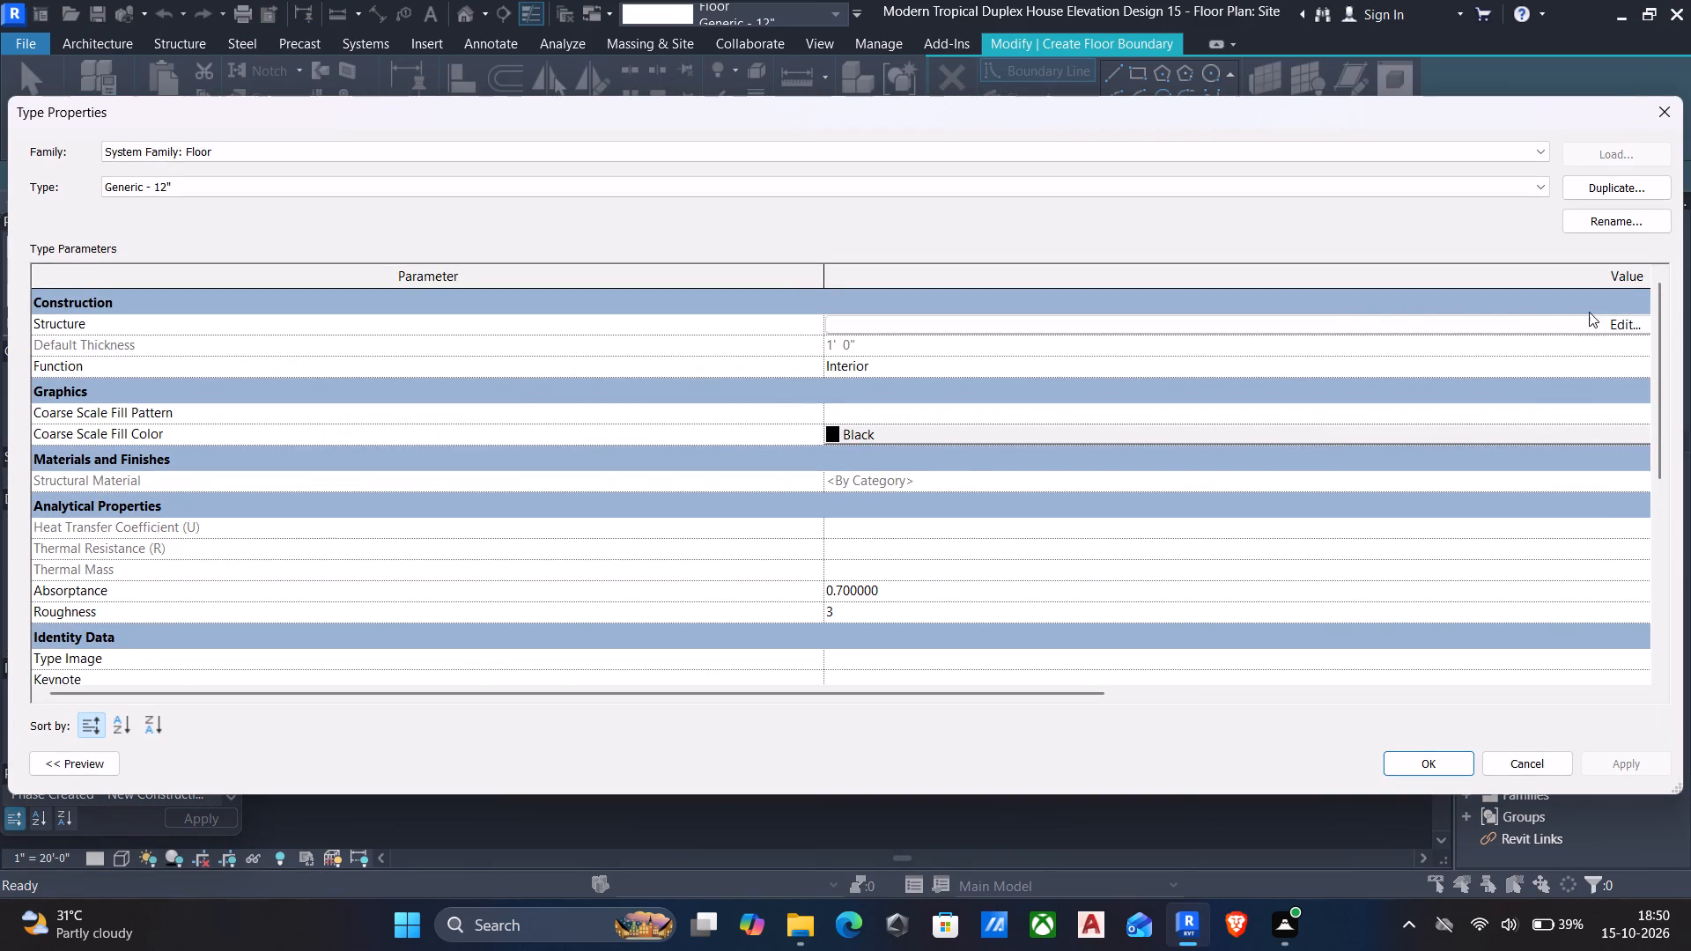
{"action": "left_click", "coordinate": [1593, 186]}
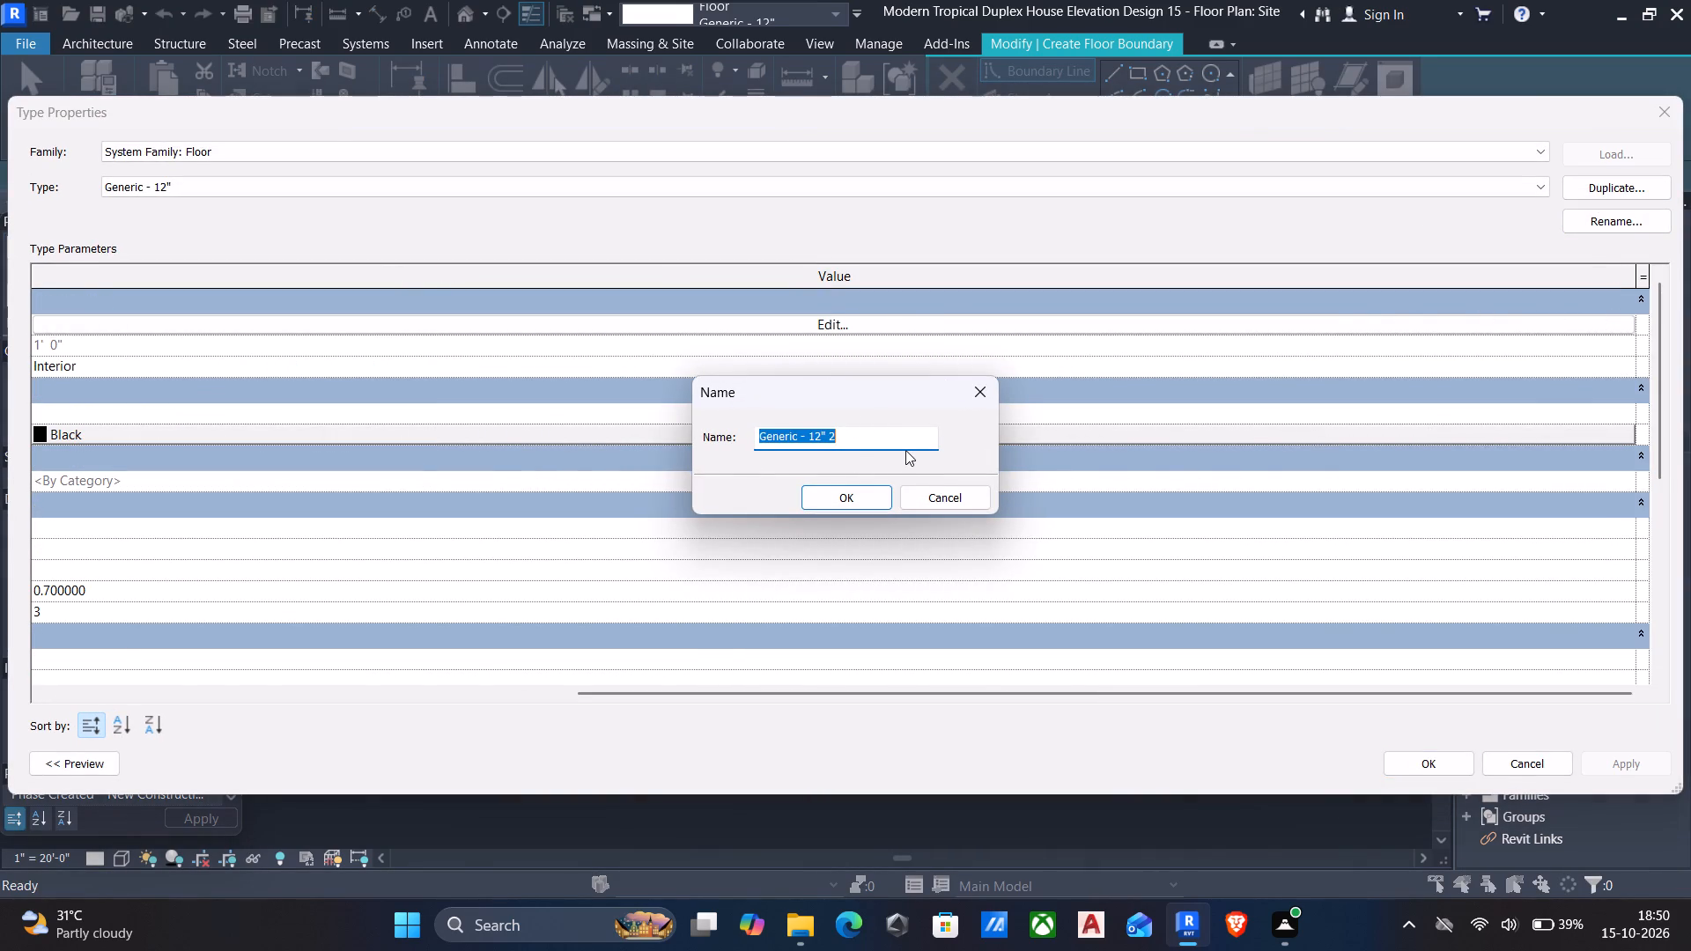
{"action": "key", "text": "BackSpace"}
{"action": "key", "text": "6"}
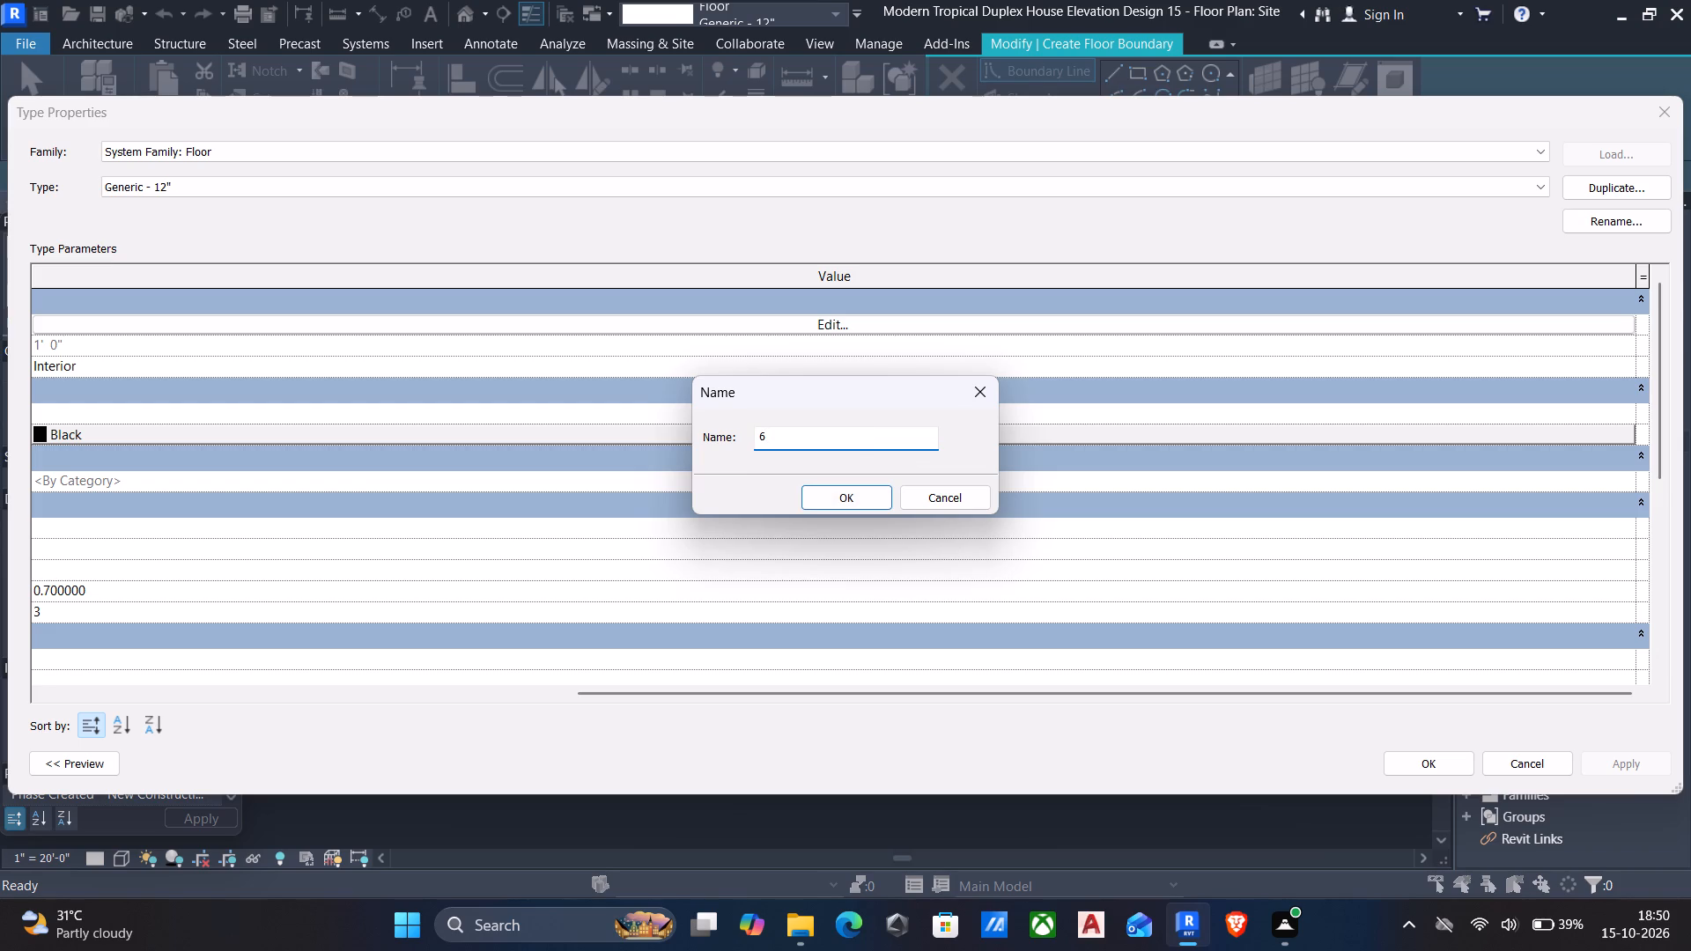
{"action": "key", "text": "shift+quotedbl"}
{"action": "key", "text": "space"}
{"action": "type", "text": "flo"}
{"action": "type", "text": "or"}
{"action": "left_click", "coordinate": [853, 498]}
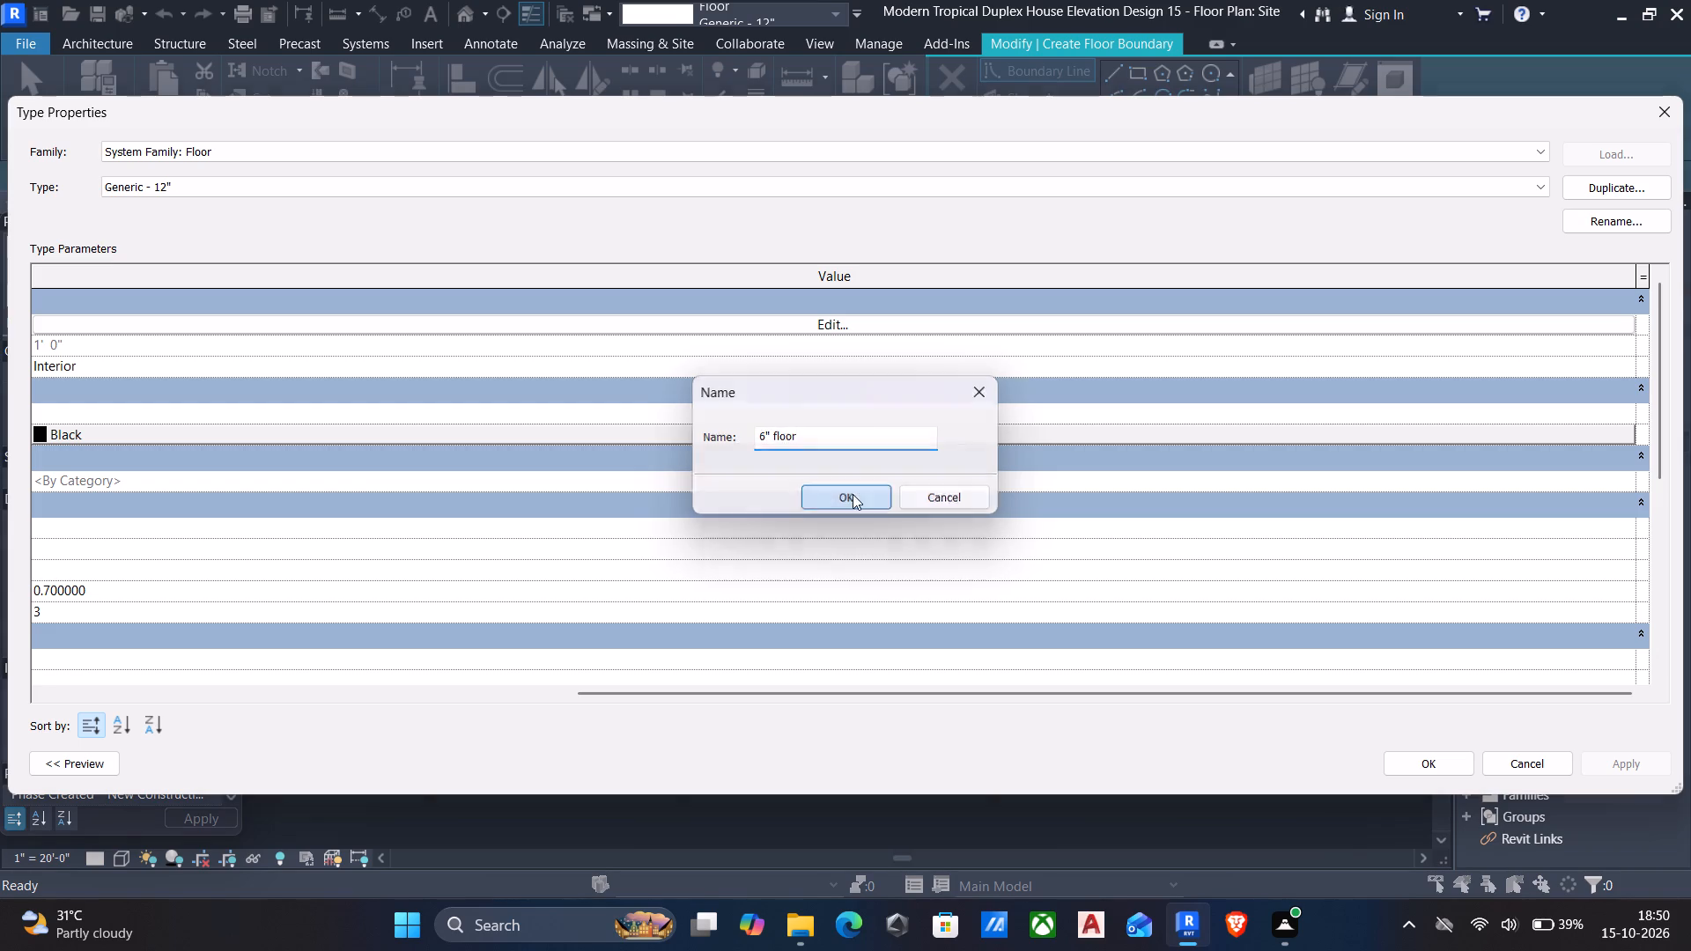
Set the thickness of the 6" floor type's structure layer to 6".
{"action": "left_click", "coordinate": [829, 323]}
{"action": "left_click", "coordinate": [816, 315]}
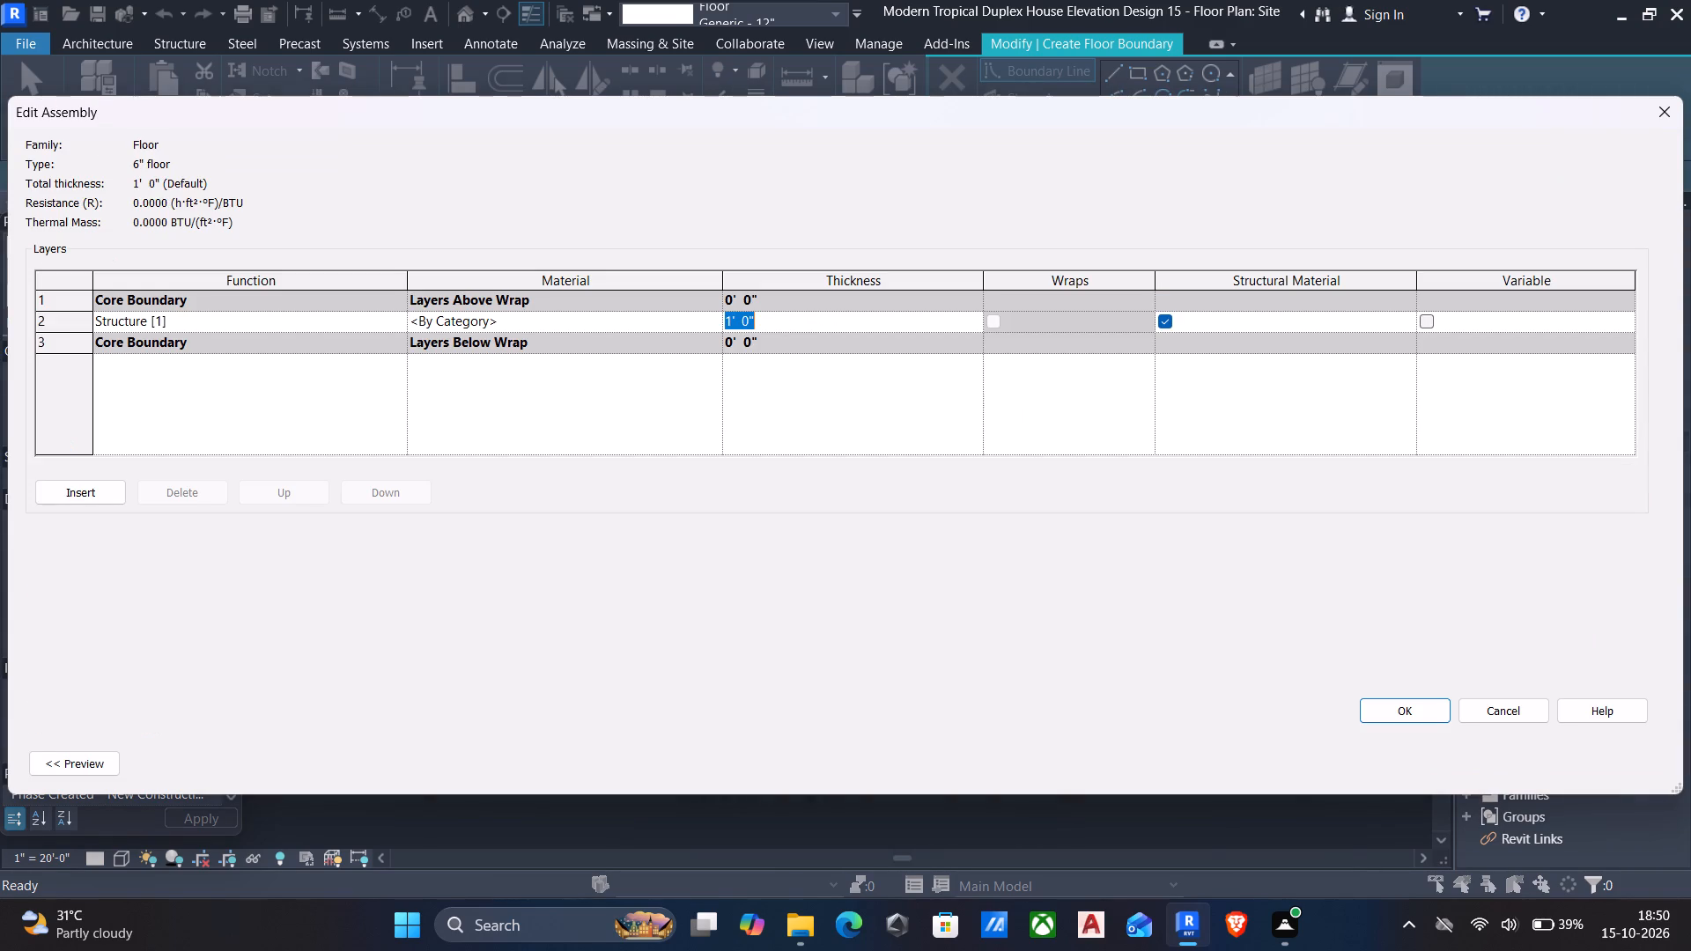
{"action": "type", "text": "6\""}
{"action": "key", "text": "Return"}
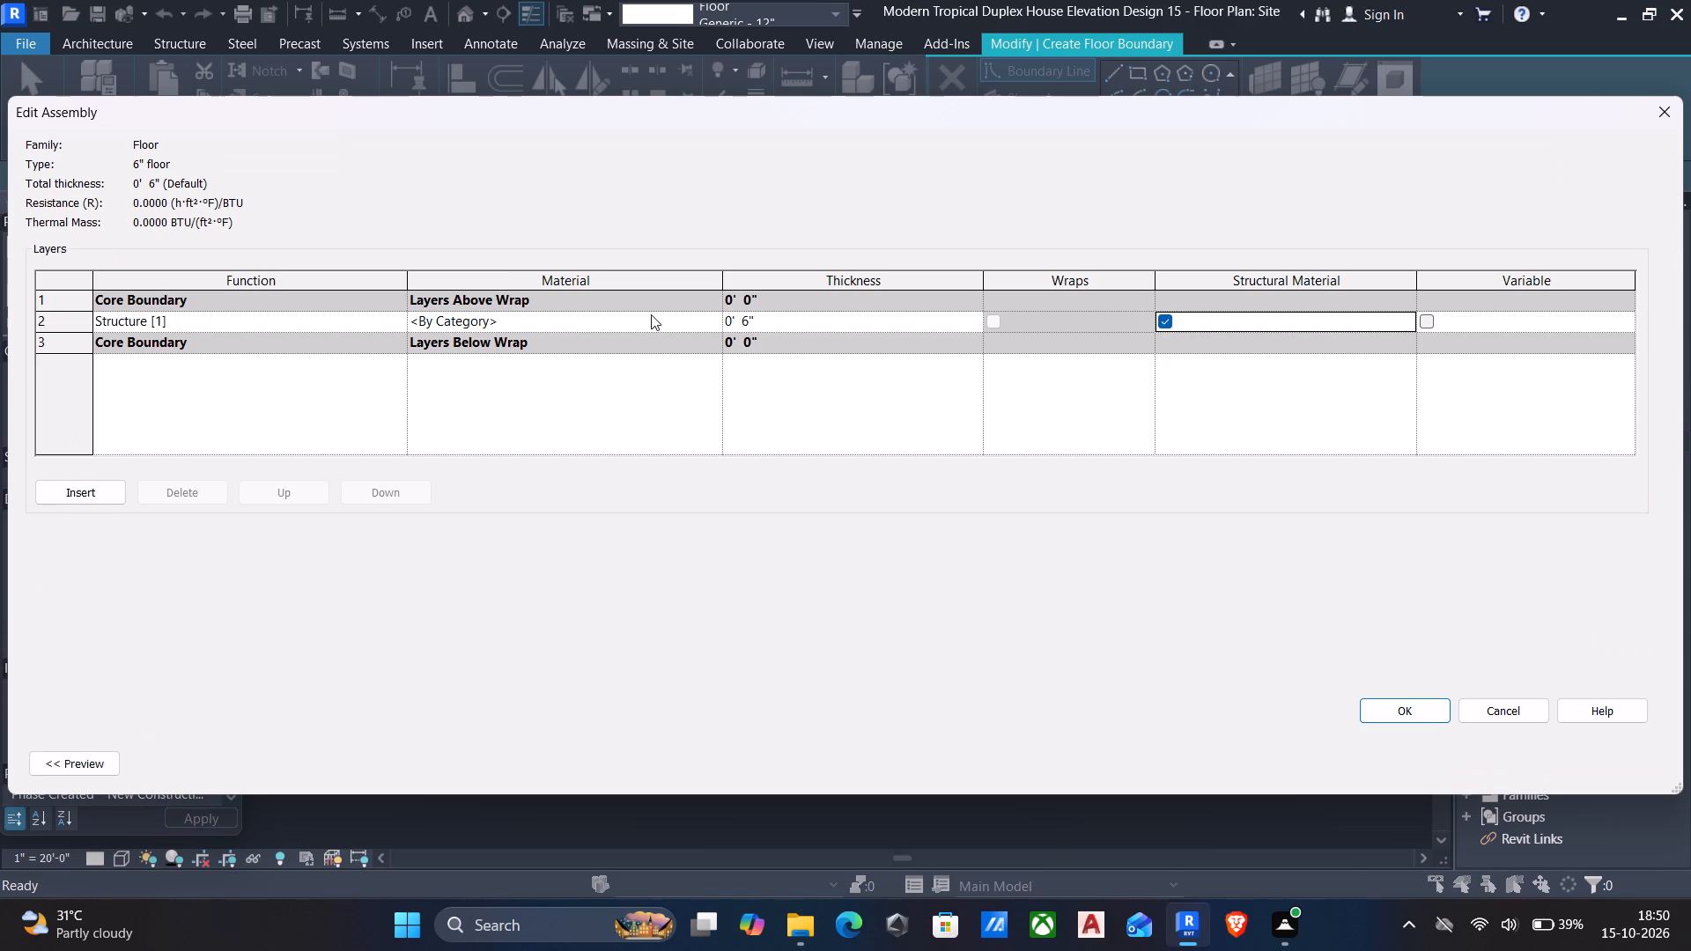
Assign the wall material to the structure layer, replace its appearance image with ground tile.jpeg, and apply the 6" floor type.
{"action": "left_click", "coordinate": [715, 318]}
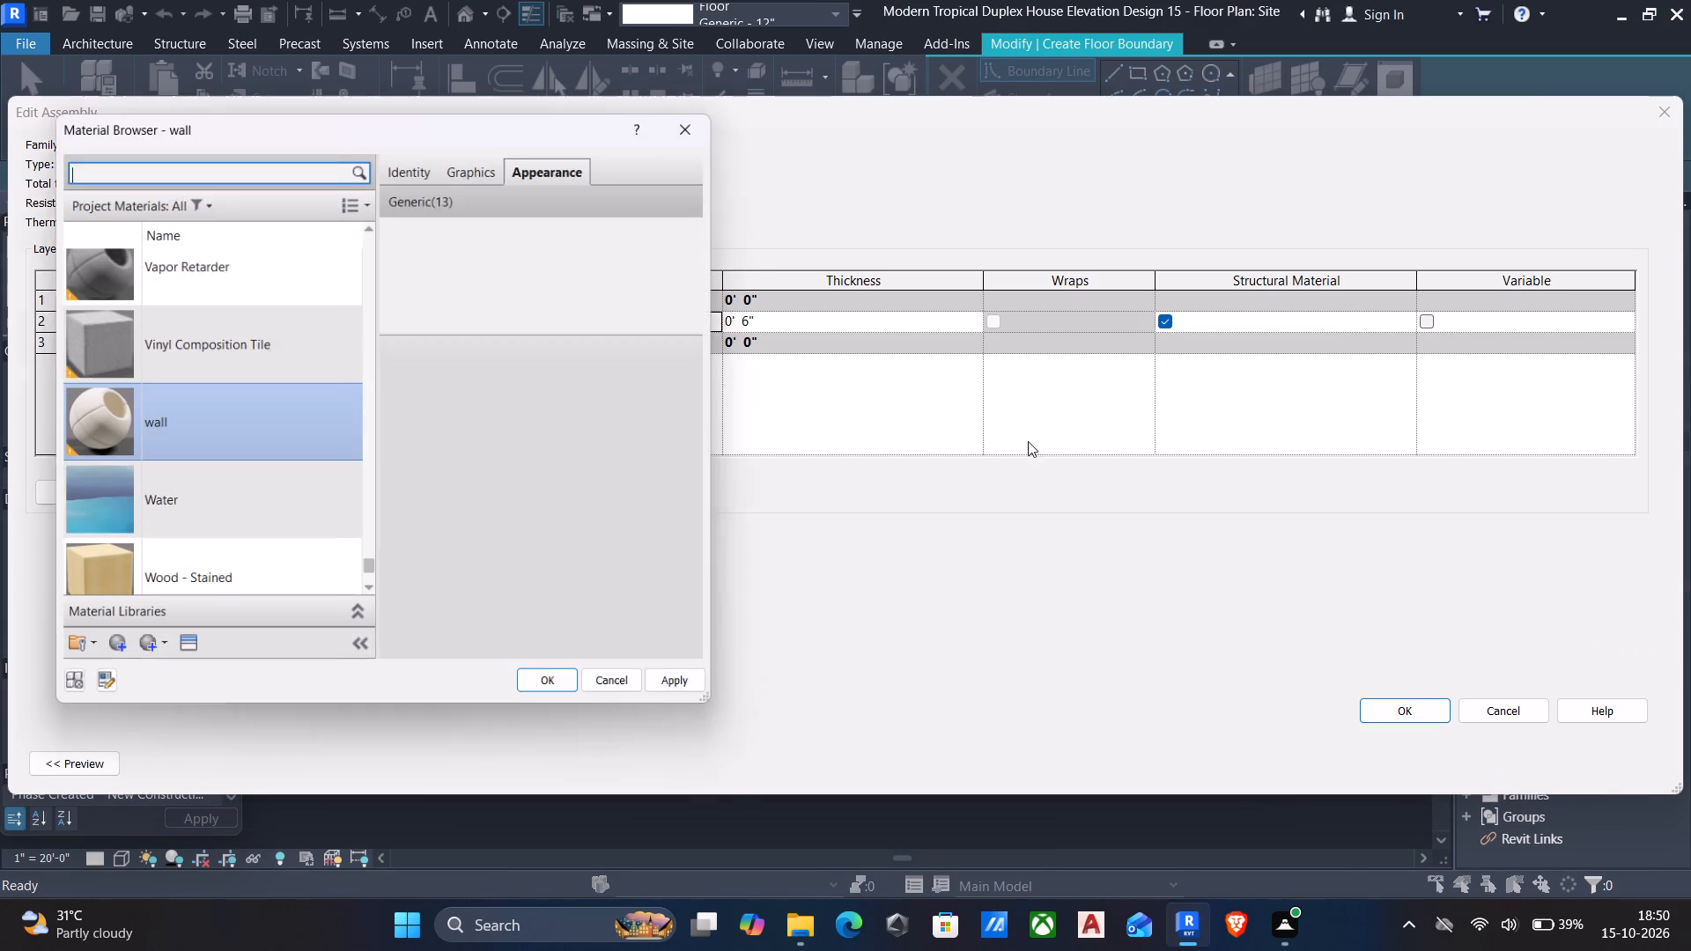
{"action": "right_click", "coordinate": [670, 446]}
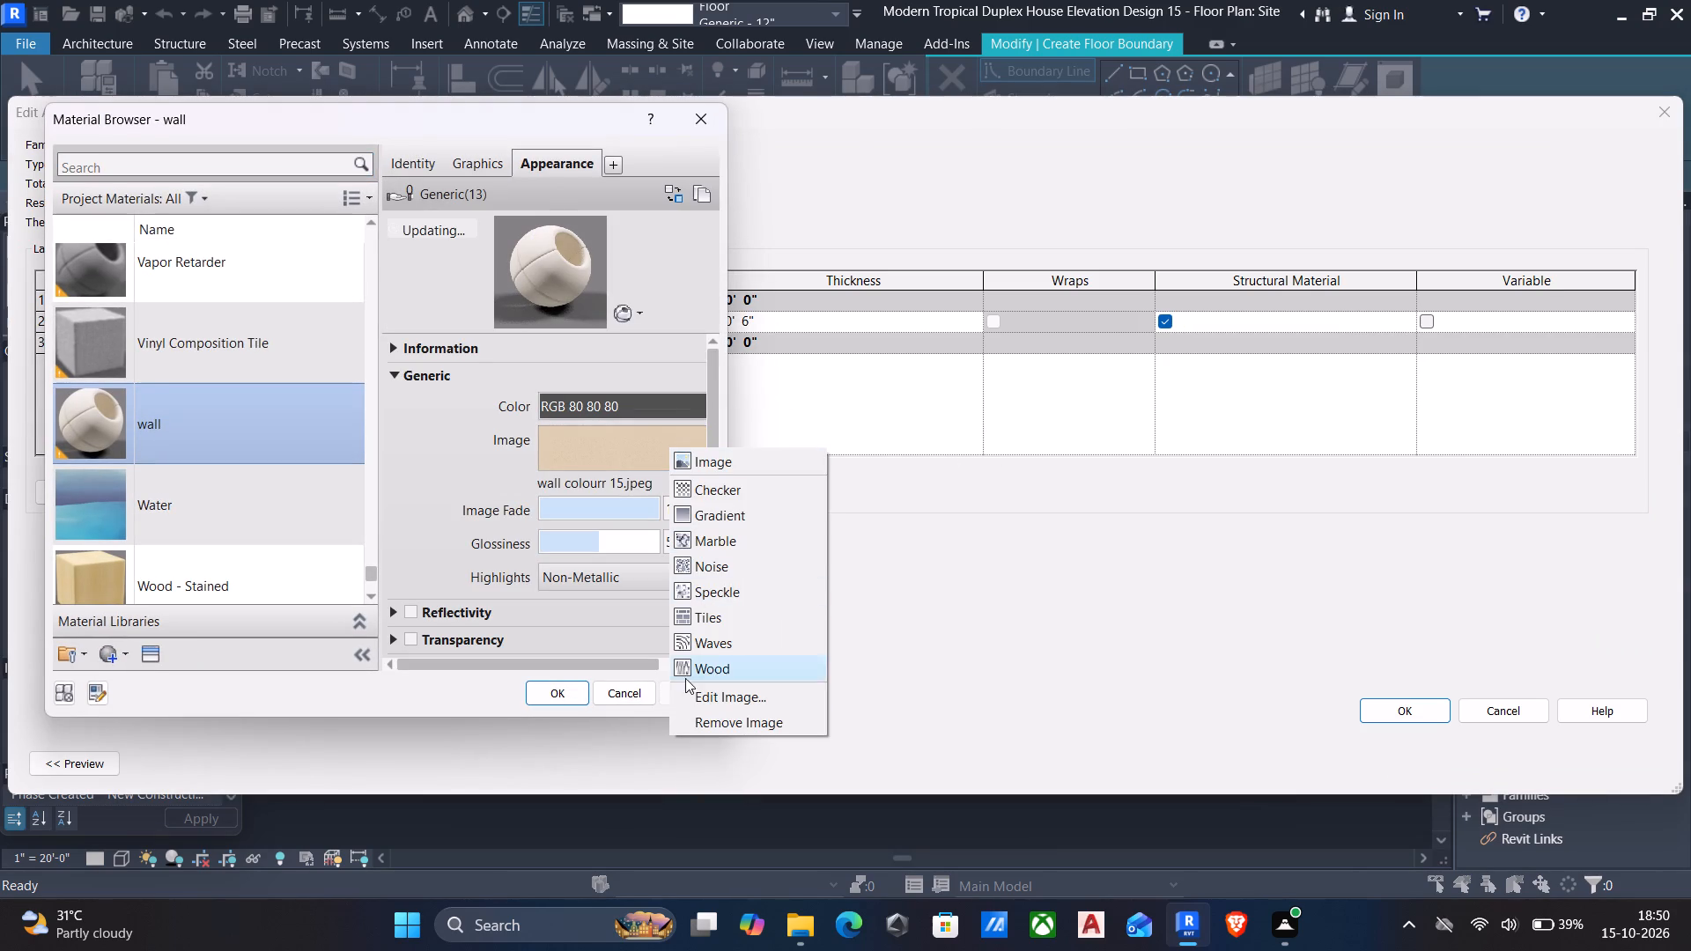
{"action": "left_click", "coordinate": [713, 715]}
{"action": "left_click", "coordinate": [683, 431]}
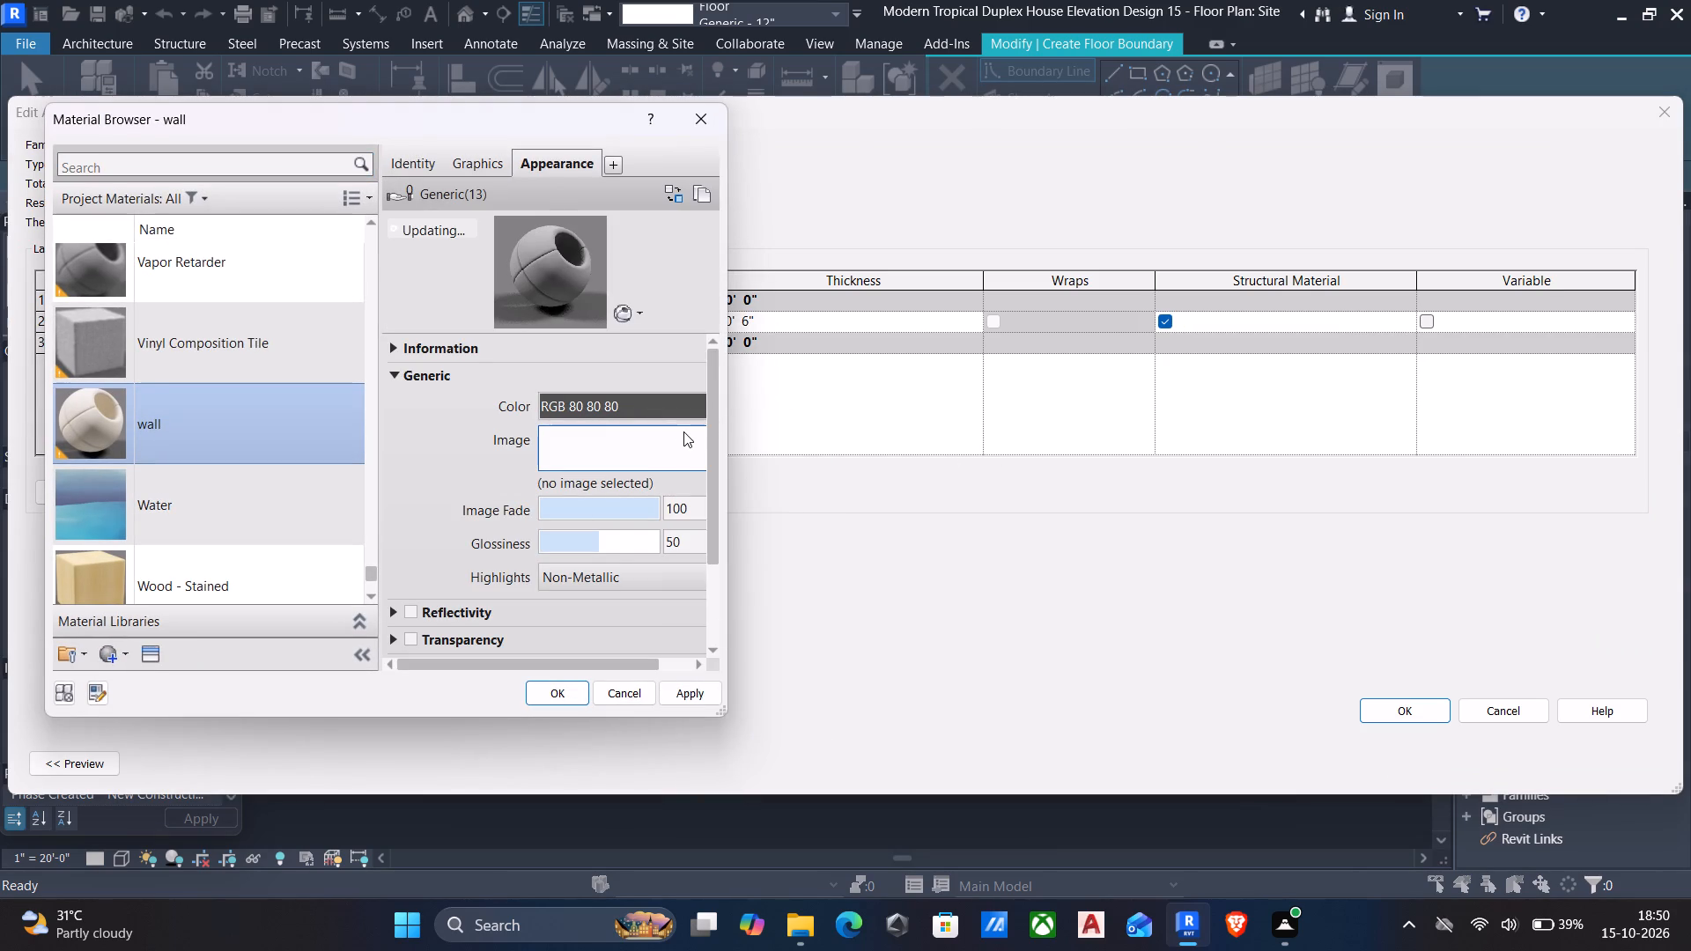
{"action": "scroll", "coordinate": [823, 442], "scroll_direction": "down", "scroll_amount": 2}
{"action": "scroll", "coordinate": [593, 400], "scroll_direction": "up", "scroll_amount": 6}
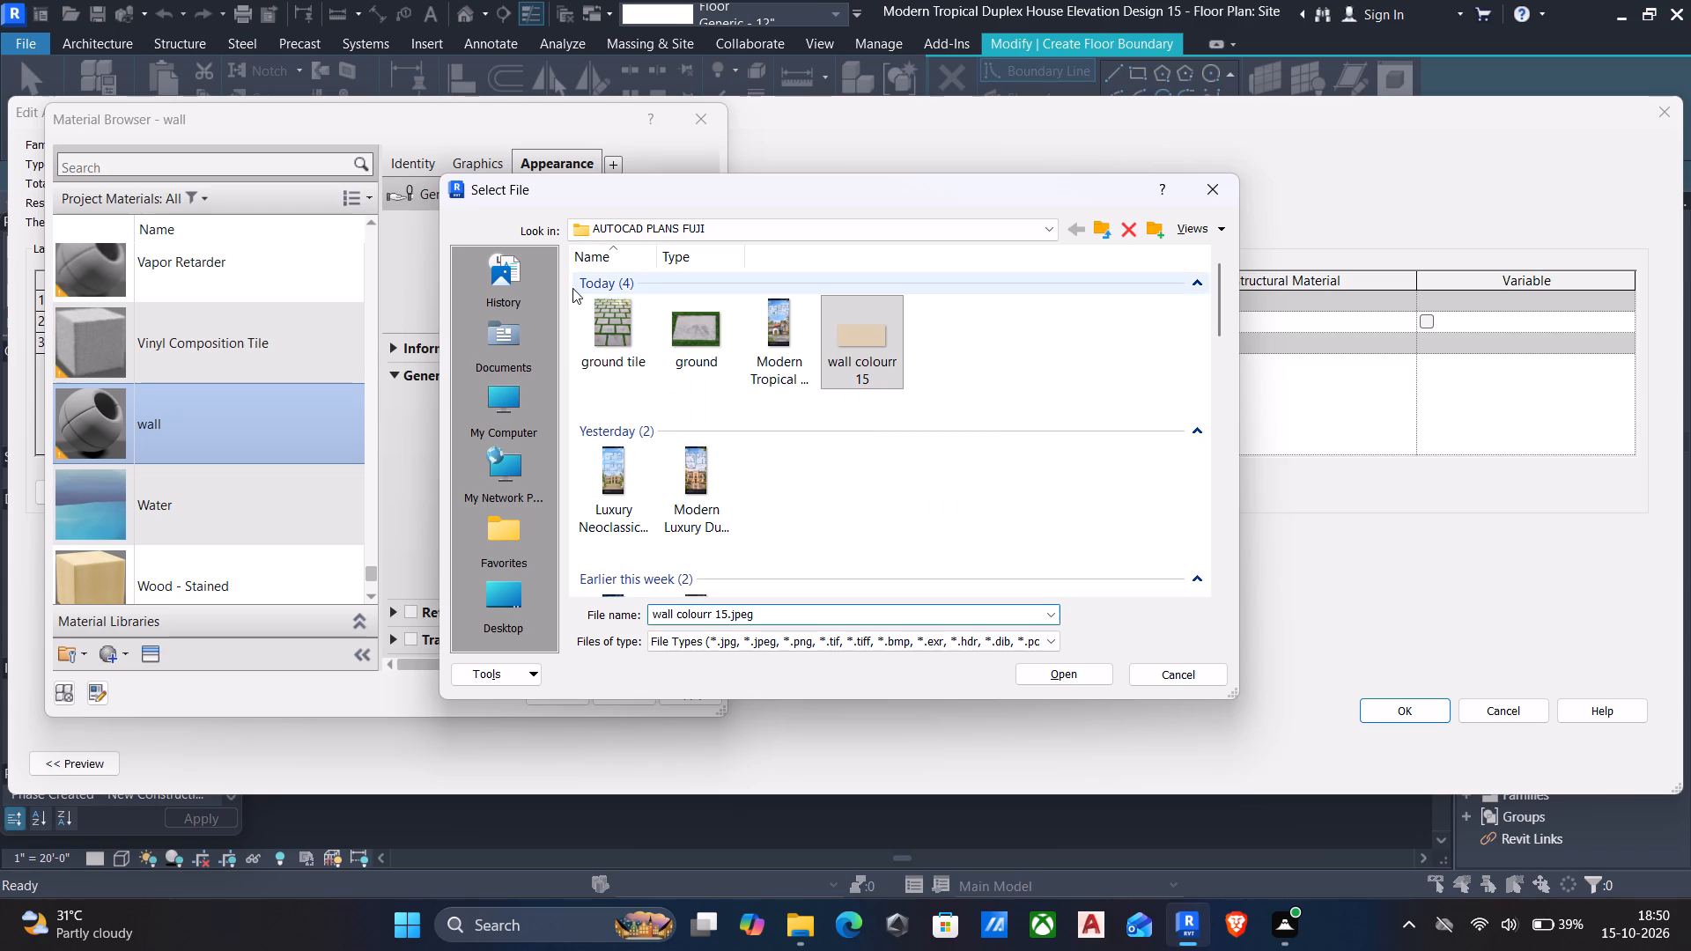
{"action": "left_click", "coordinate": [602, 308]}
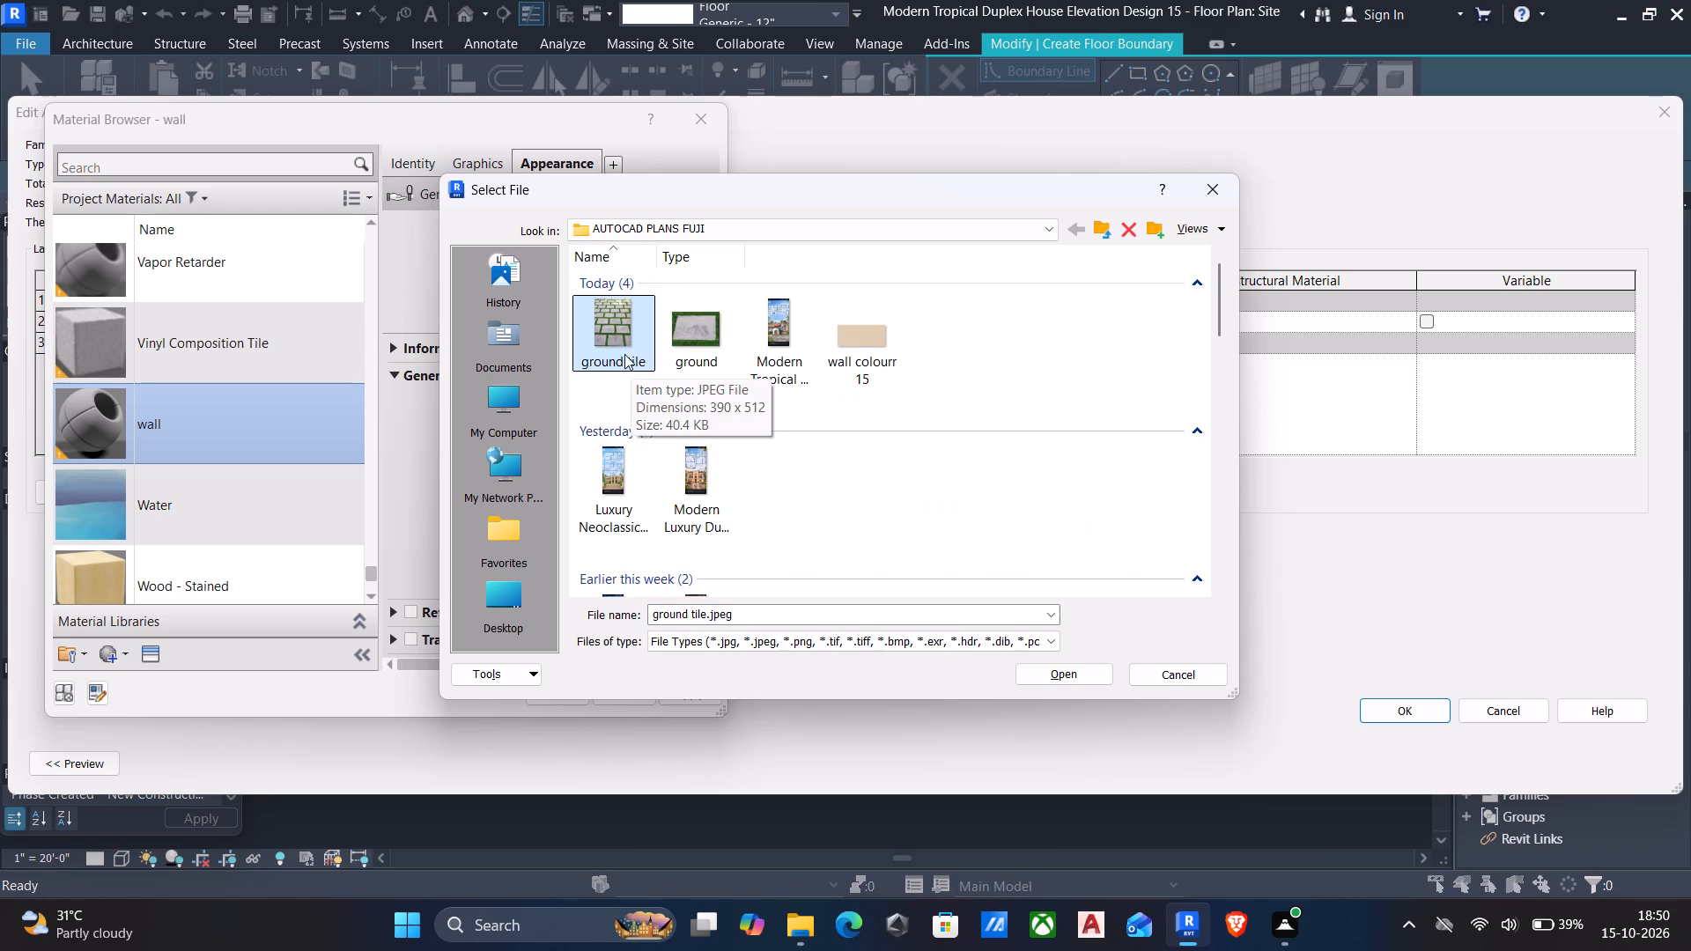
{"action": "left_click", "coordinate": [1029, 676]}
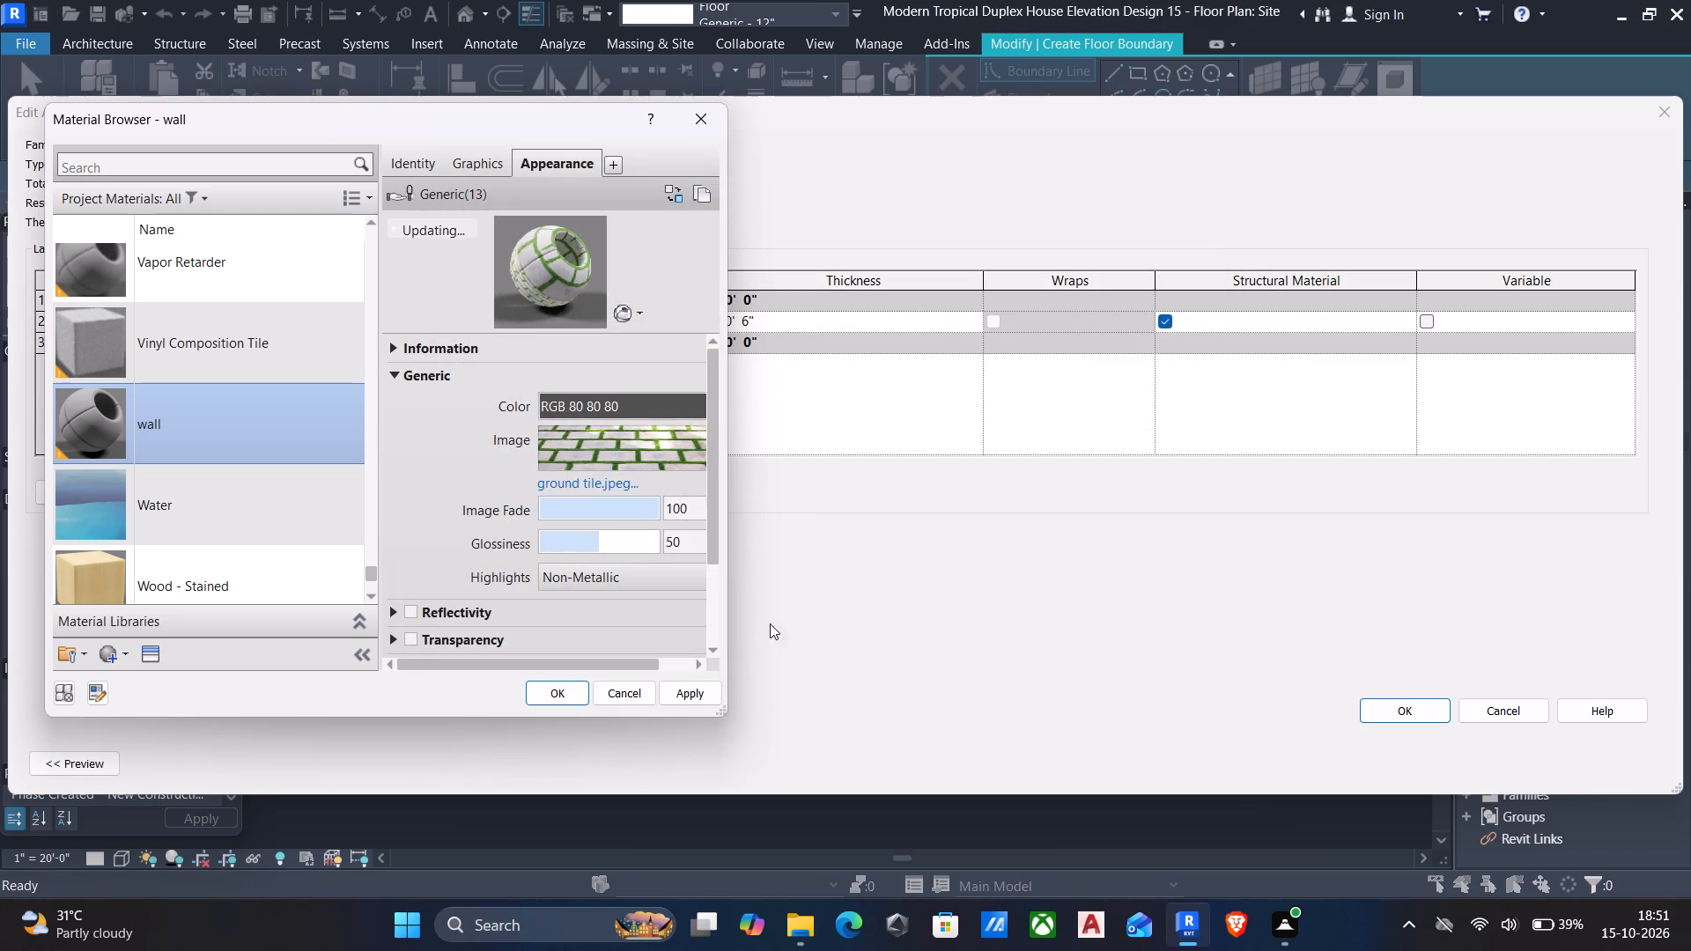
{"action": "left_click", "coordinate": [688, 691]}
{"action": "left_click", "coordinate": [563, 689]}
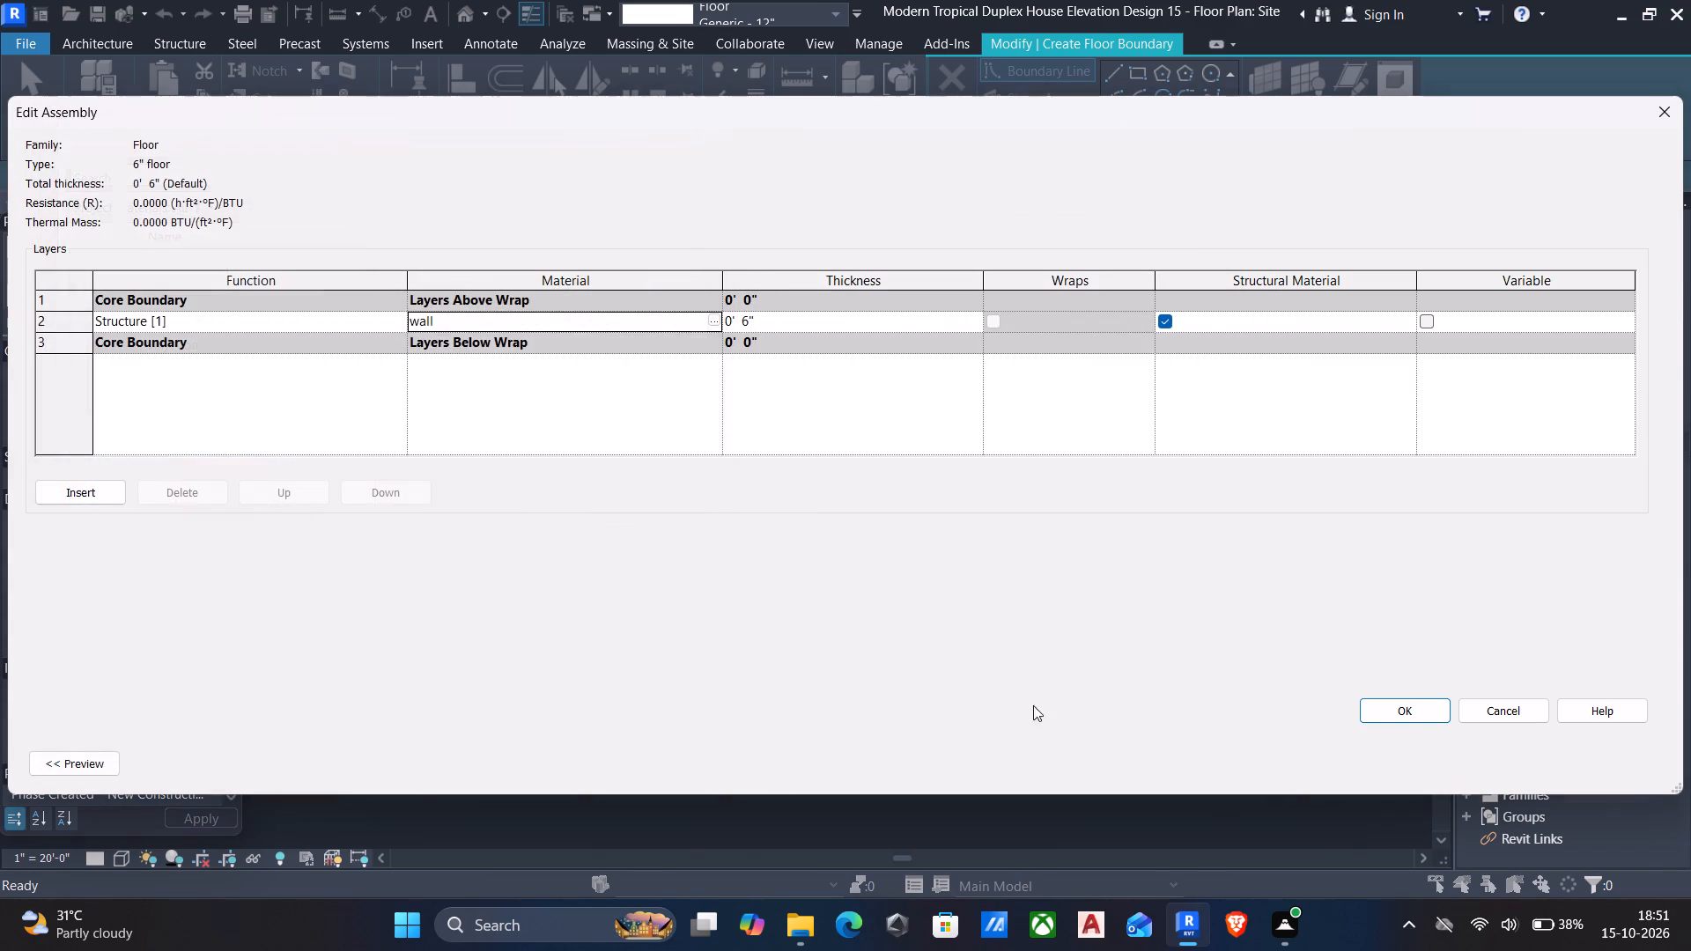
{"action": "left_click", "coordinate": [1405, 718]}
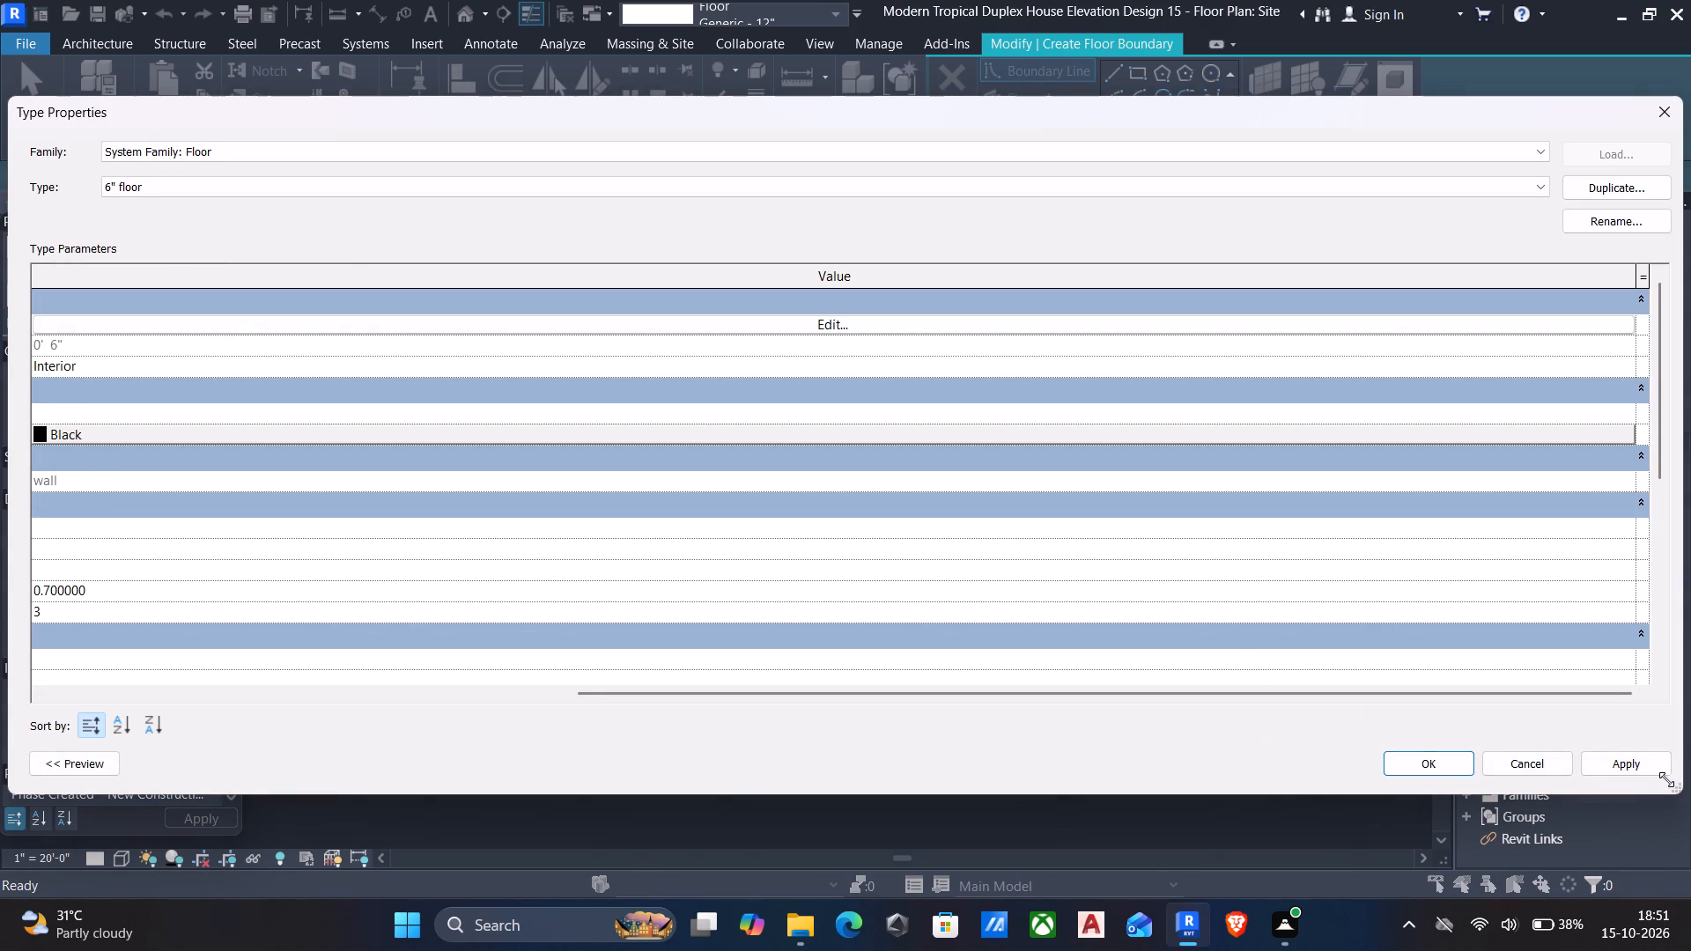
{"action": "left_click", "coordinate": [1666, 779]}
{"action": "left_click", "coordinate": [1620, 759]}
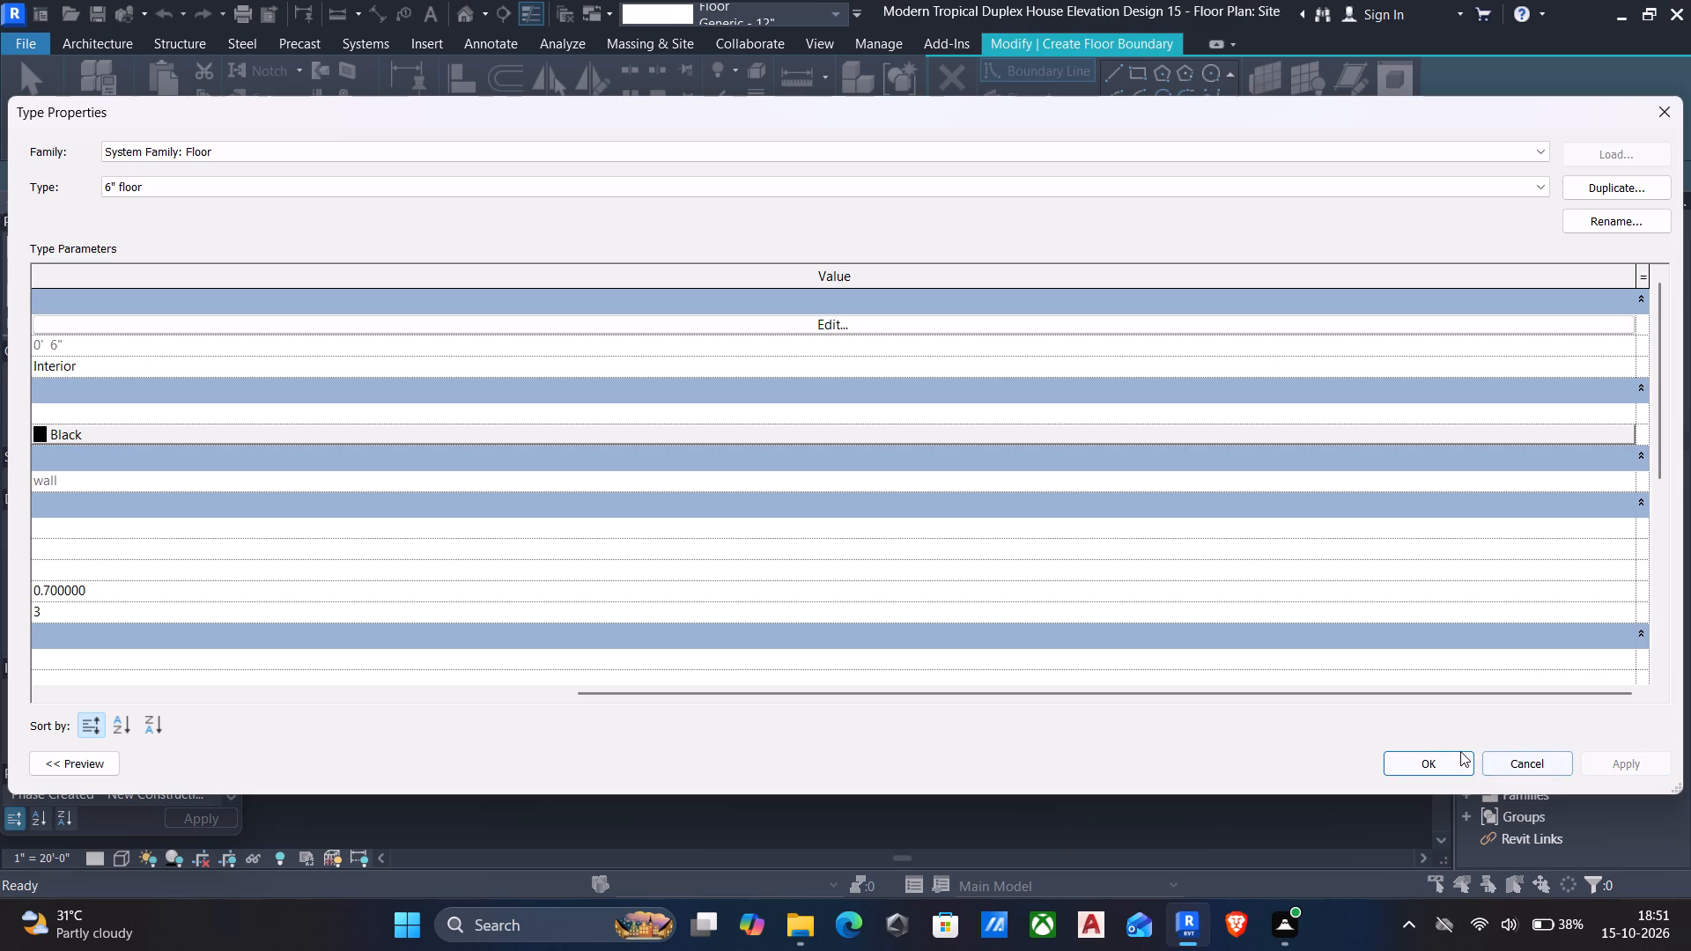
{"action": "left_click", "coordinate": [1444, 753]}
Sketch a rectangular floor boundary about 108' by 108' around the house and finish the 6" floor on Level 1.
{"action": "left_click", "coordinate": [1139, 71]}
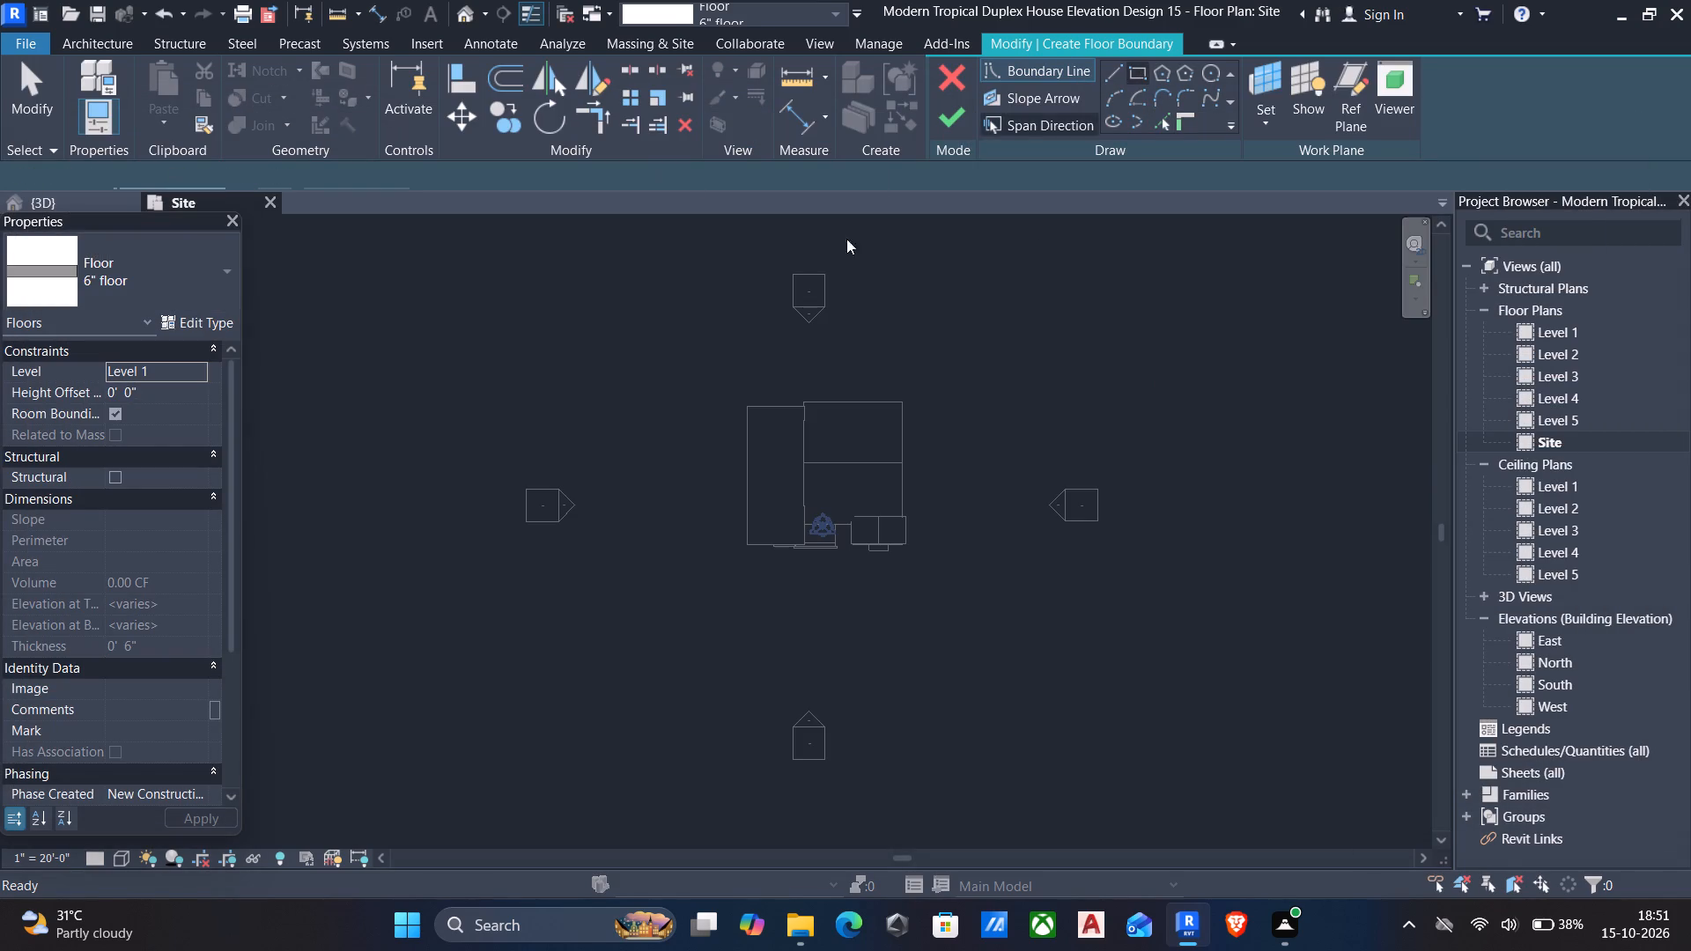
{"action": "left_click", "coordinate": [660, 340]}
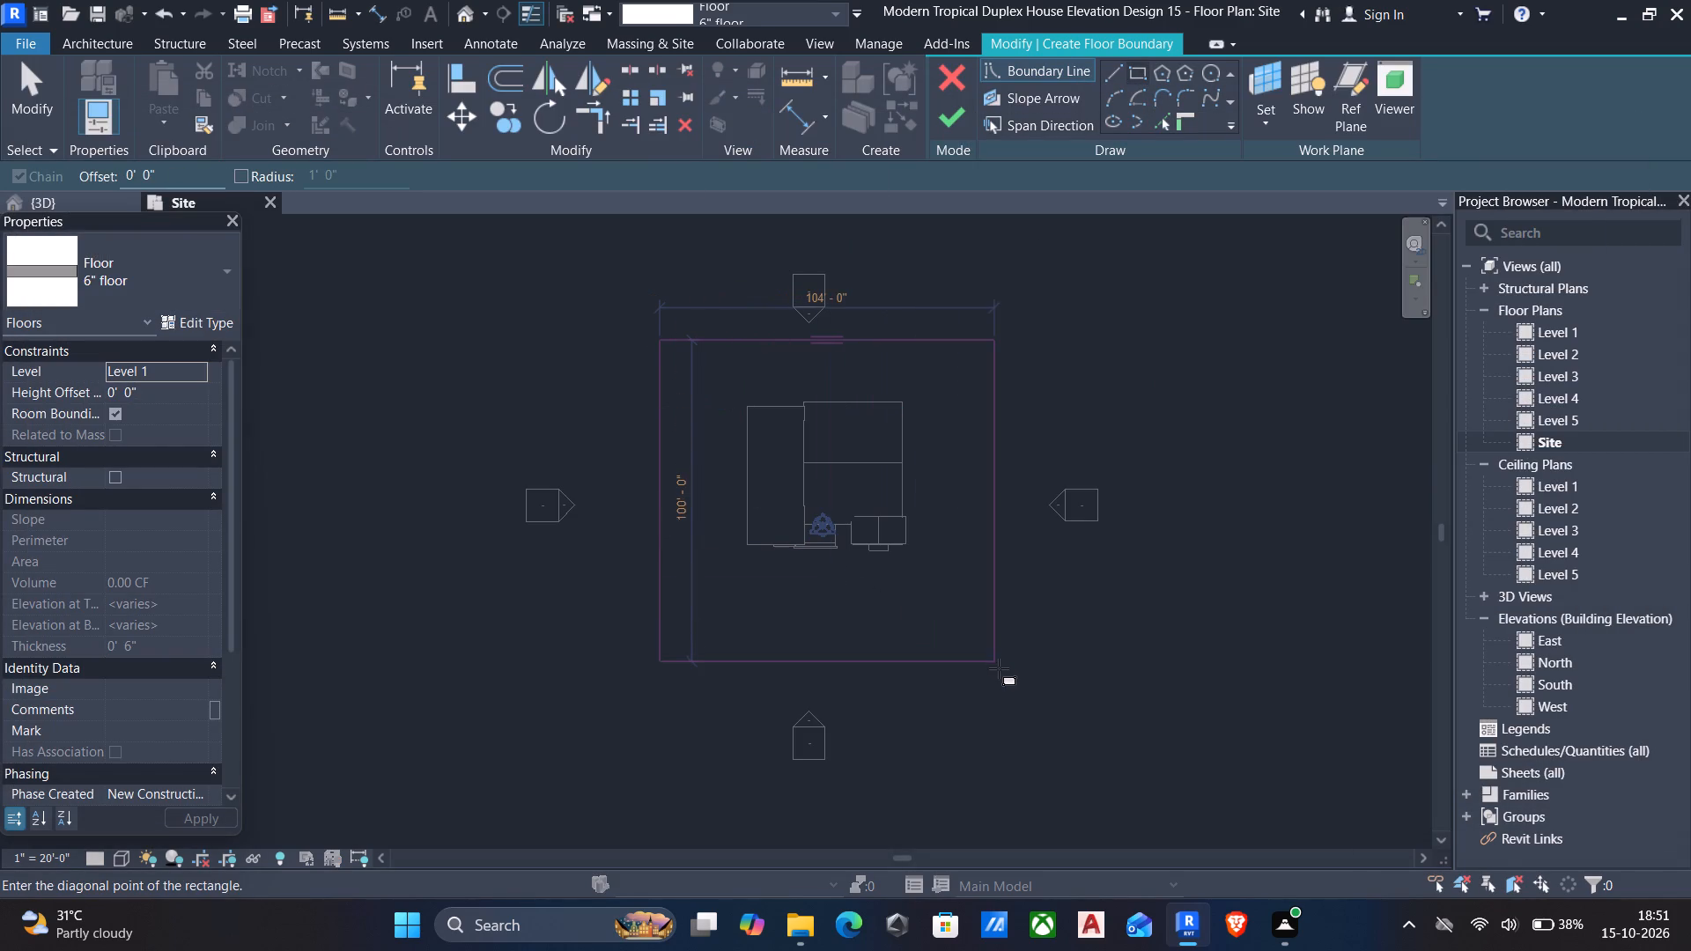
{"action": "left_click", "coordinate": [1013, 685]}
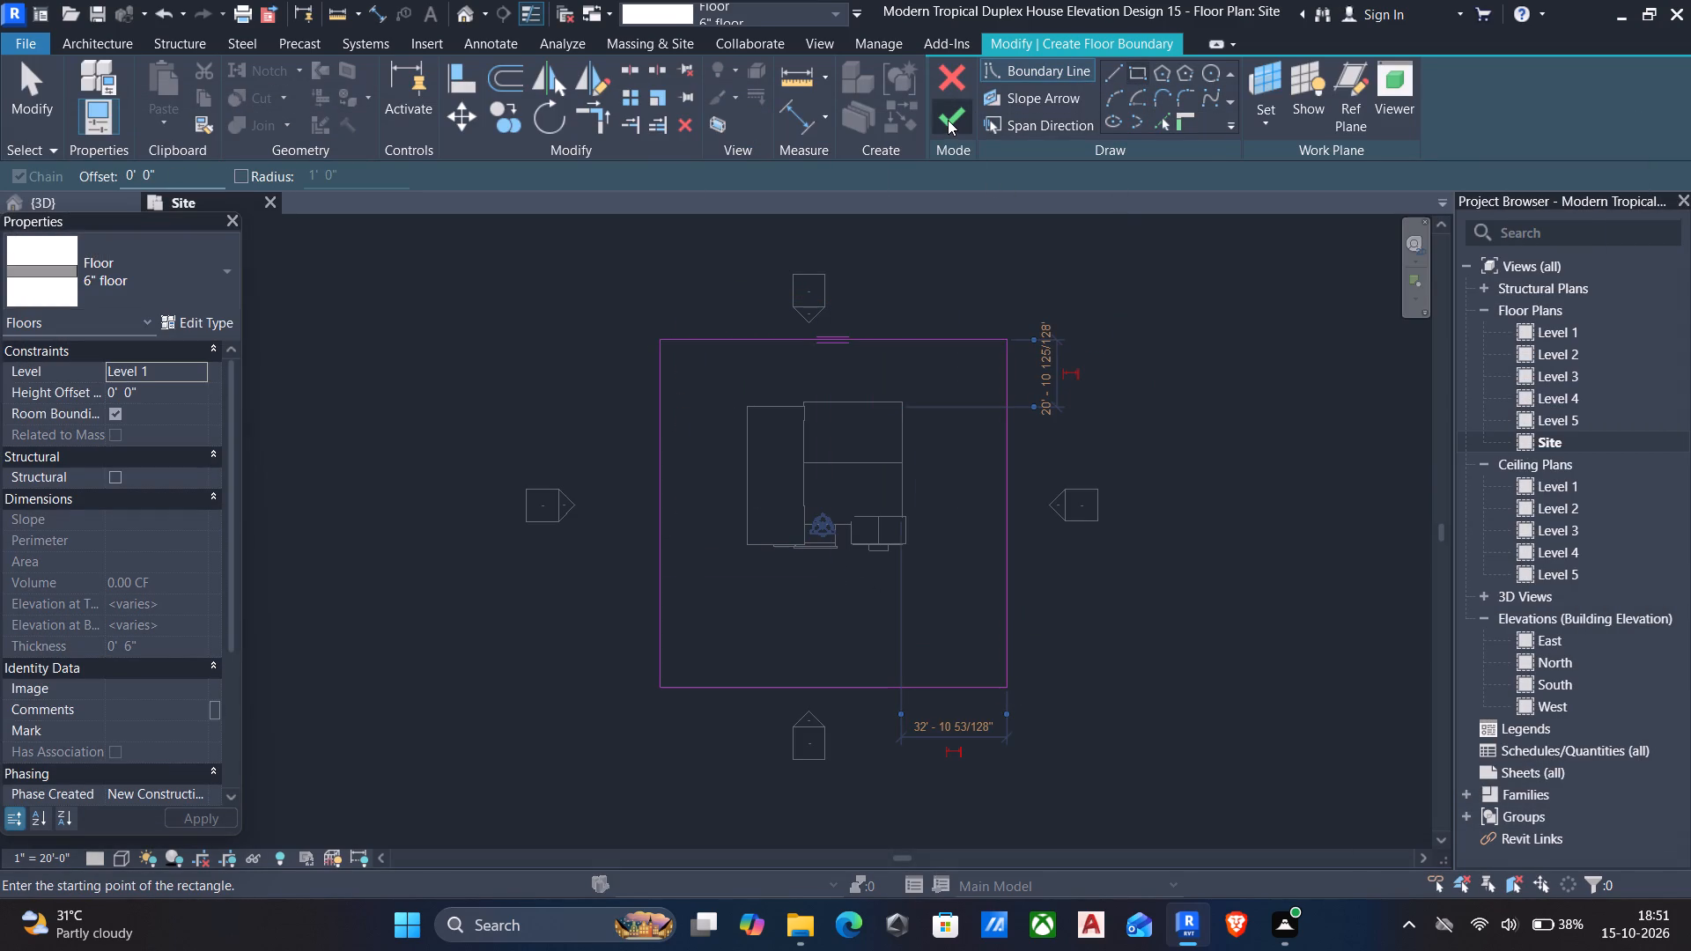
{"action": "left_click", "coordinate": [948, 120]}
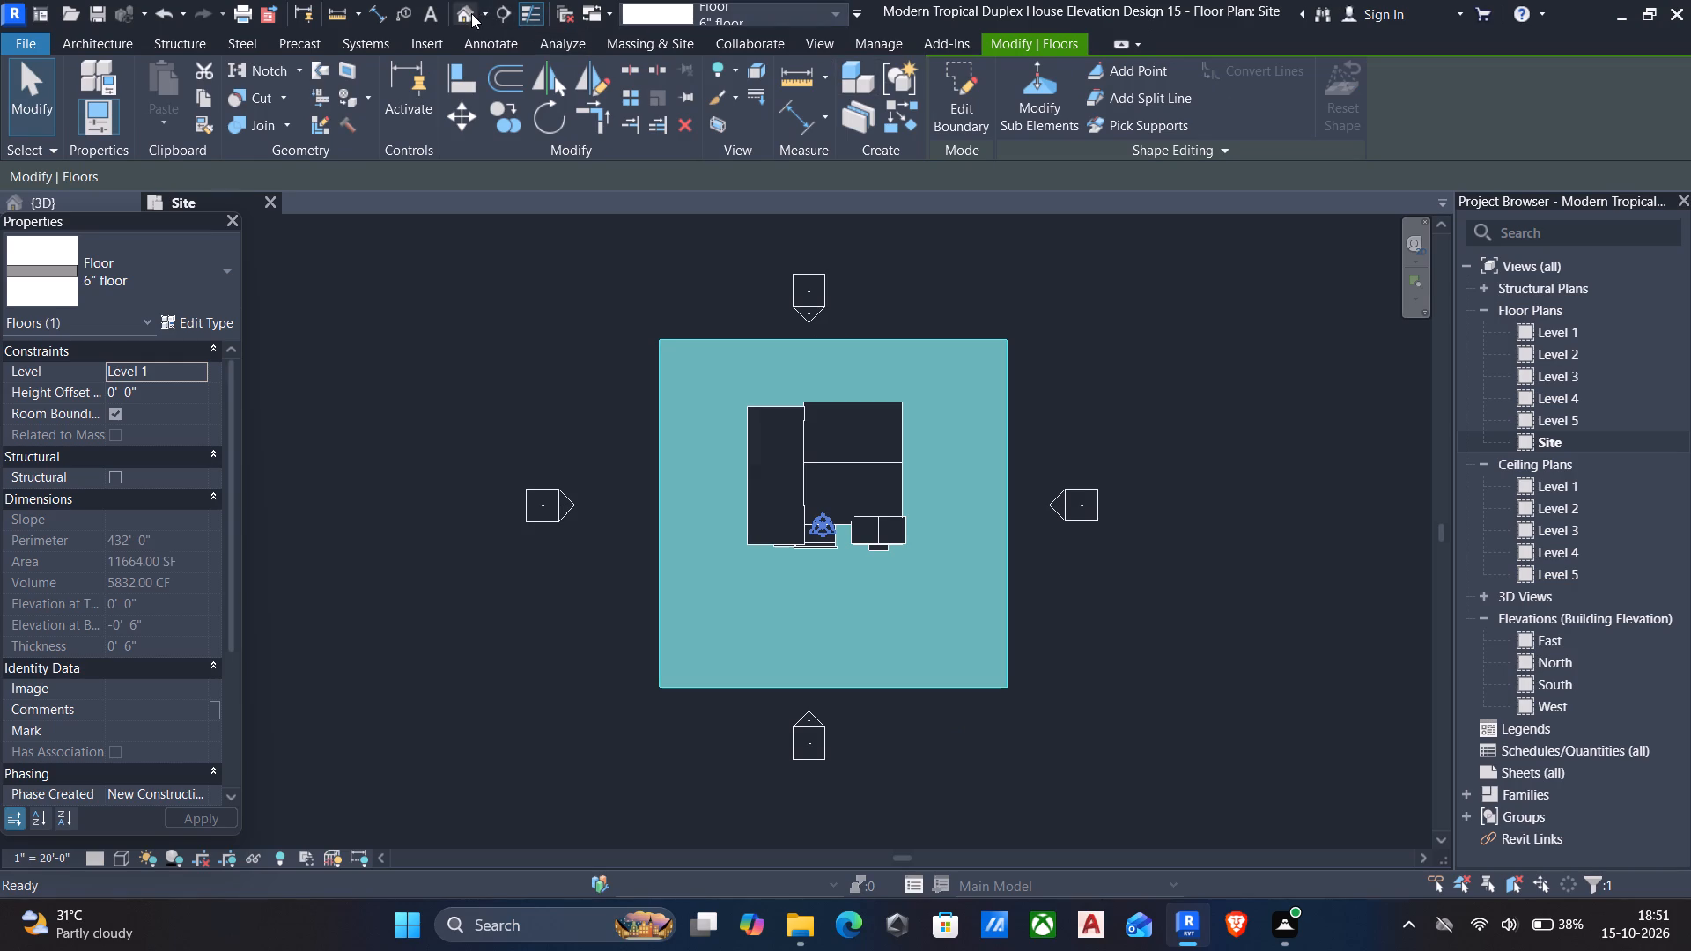
Examine the ground tile finish on the new site floor and the house walls in the 3D view.
{"action": "left_click", "coordinate": [468, 14]}
{"action": "middle_click_drag", "start_coordinate": [810, 580], "coordinate": [853, 461]}
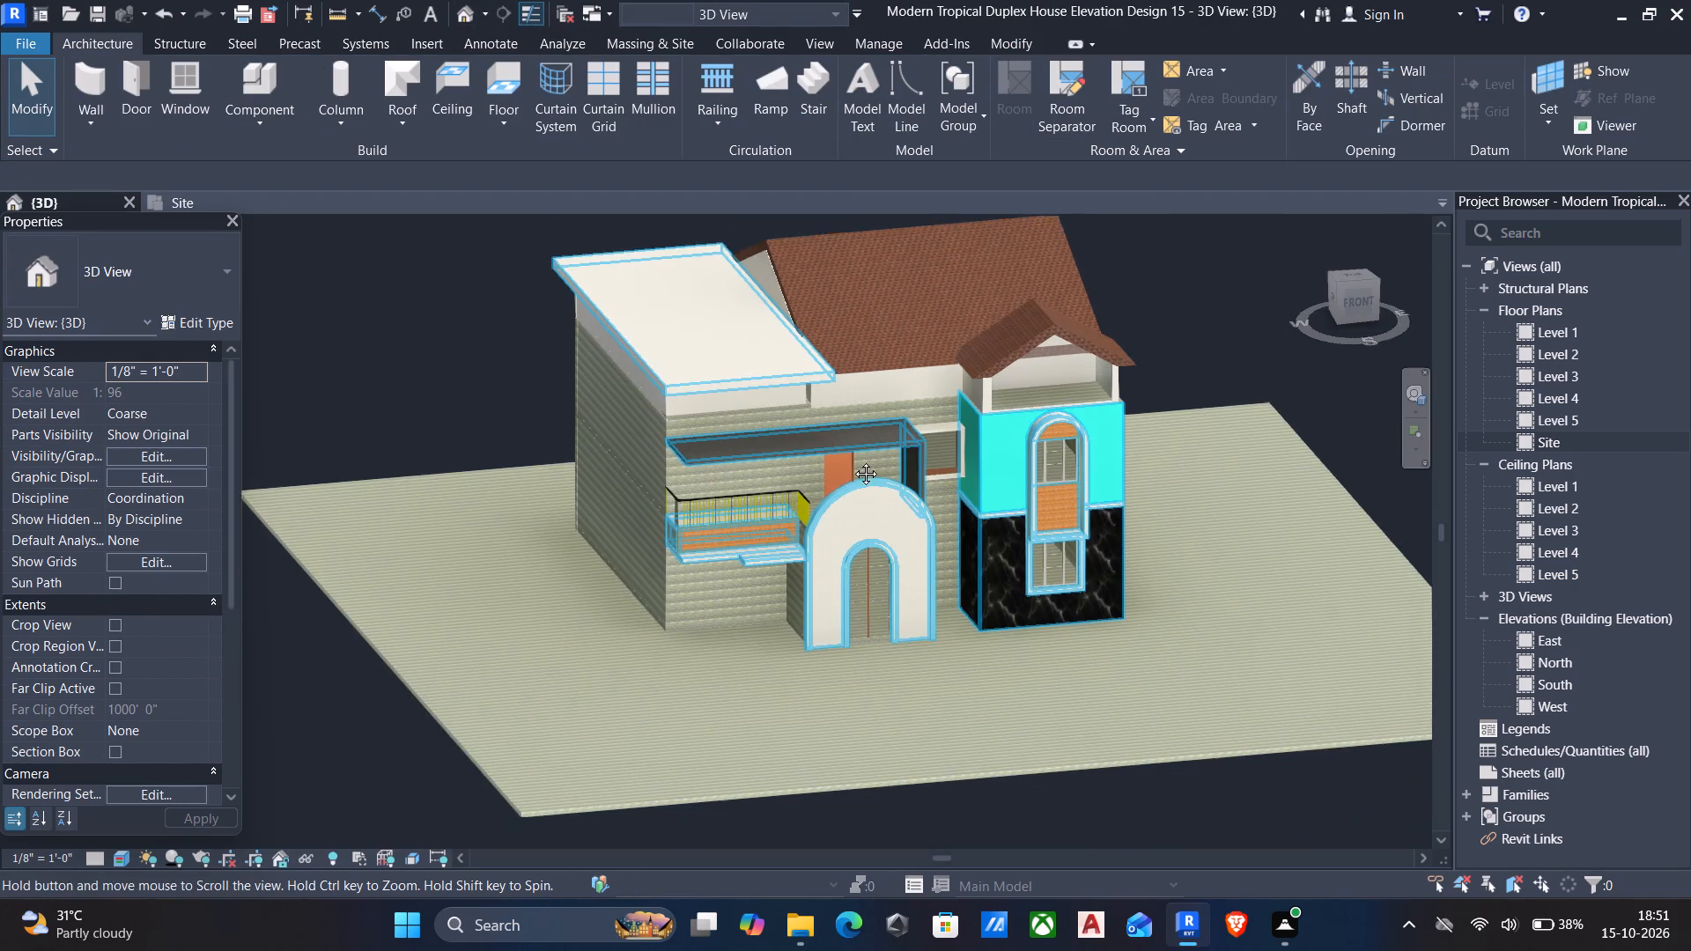
{"action": "middle_click_drag", "start_coordinate": [853, 461], "coordinate": [853, 459]}
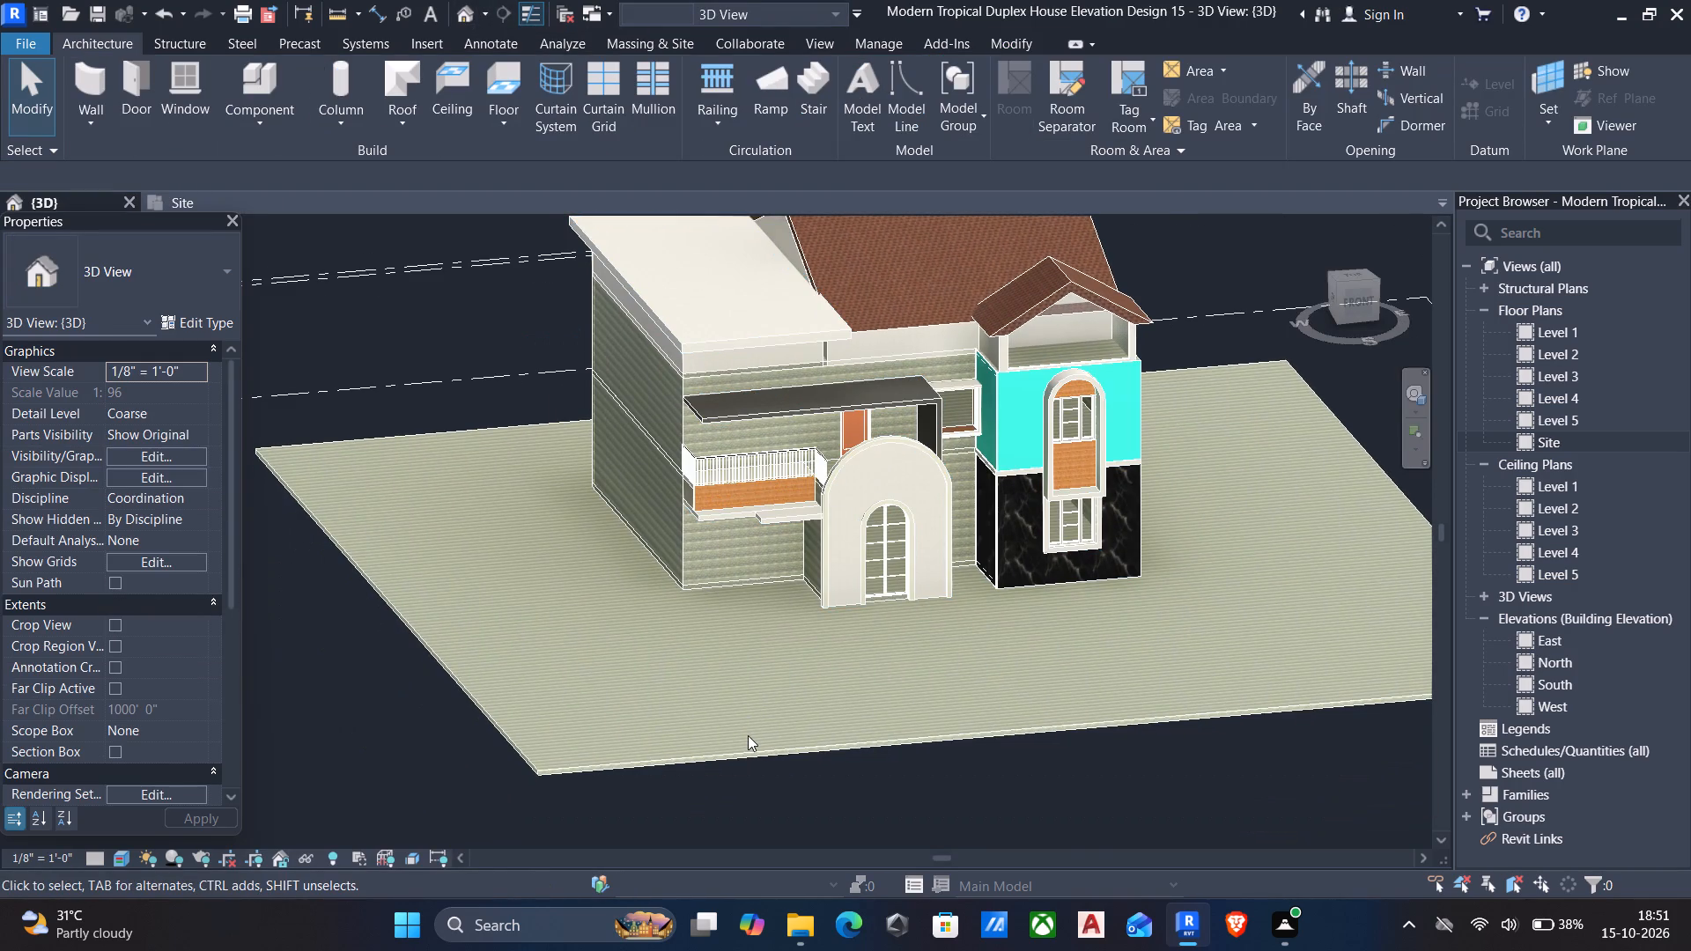
{"action": "scroll", "coordinate": [687, 494], "scroll_direction": "up", "scroll_amount": 4}
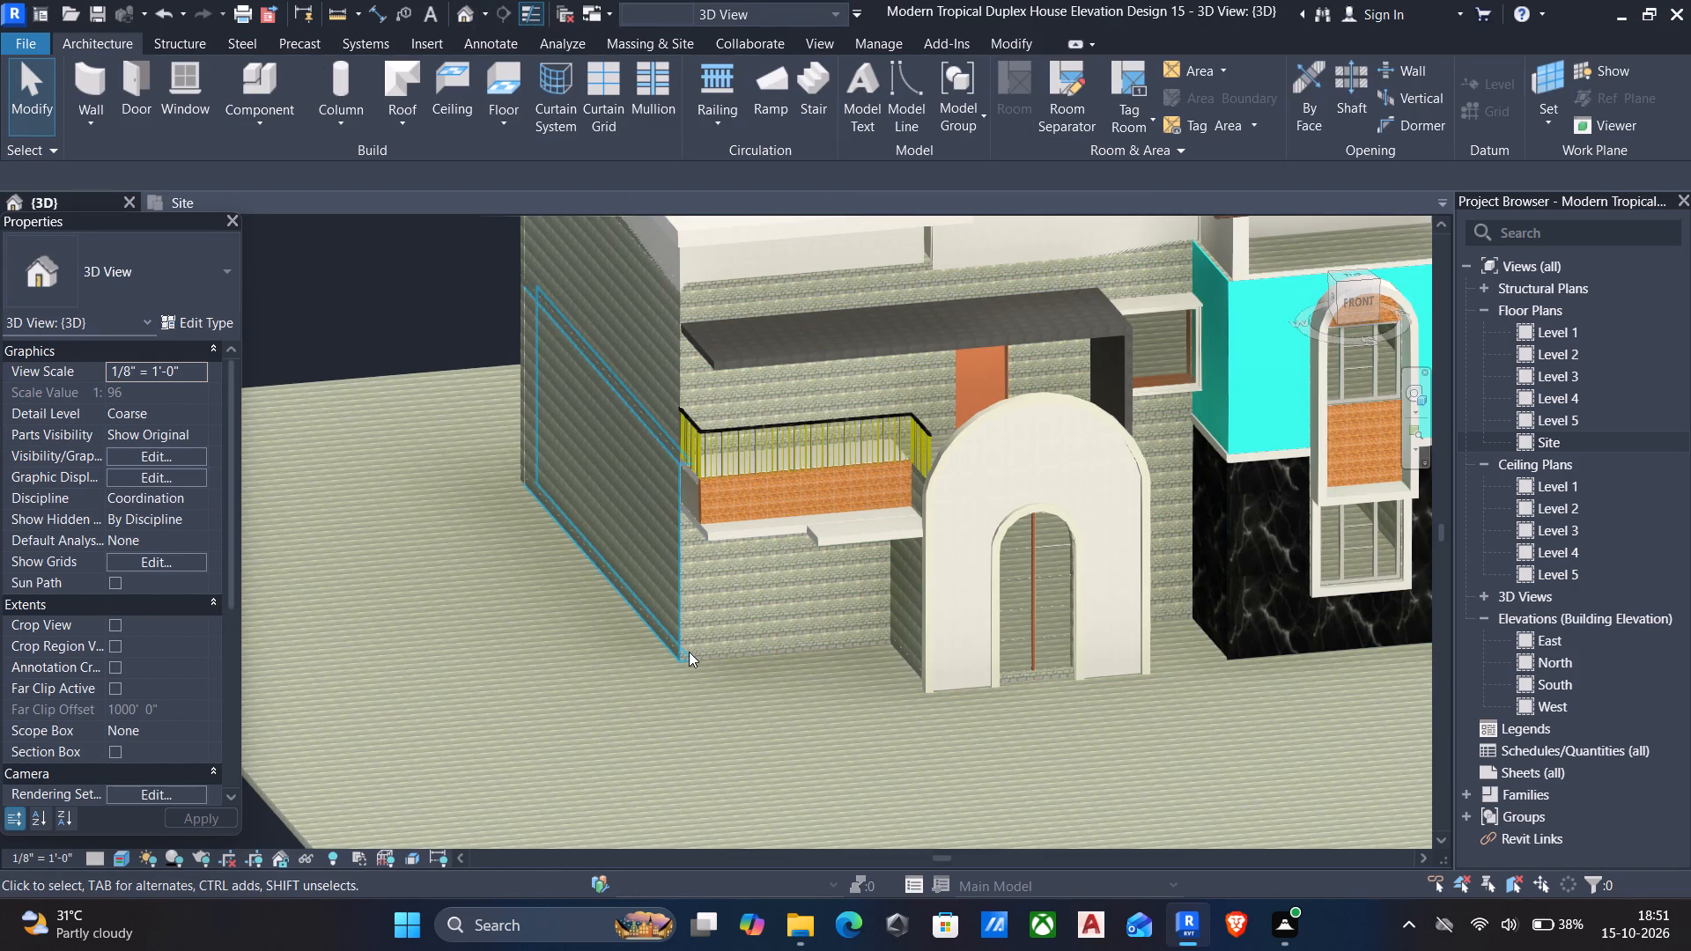
{"action": "middle_click_drag", "start_coordinate": [689, 653], "coordinate": [687, 570]}
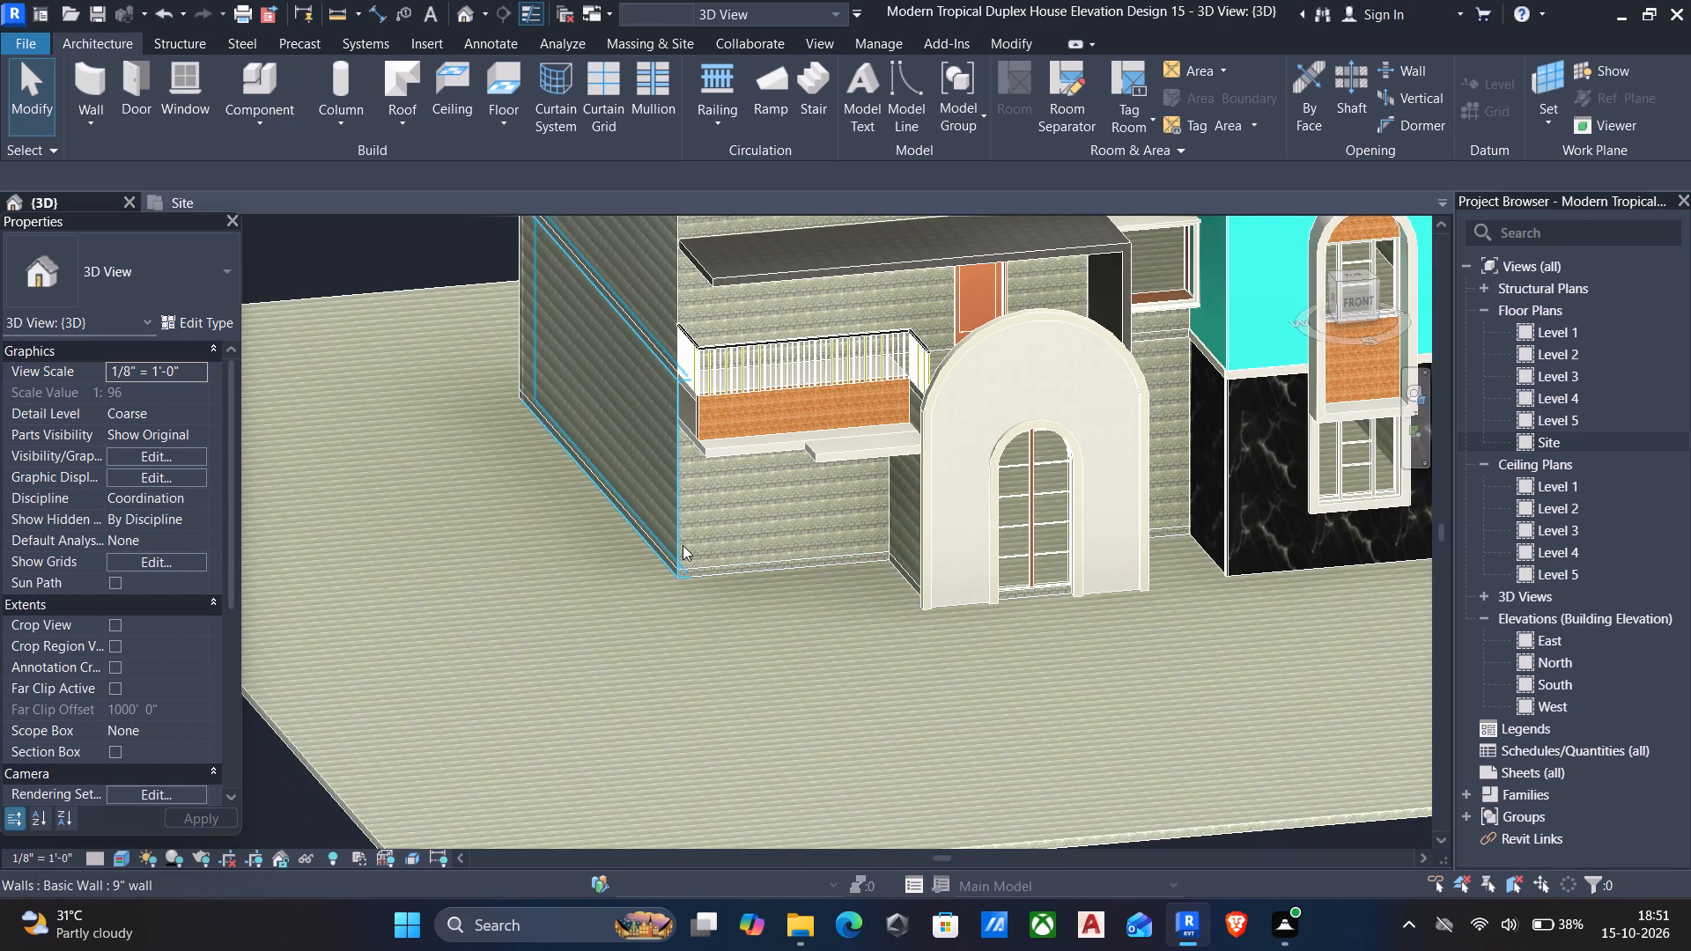
{"action": "scroll", "coordinate": [695, 542], "scroll_direction": "down", "scroll_amount": 5}
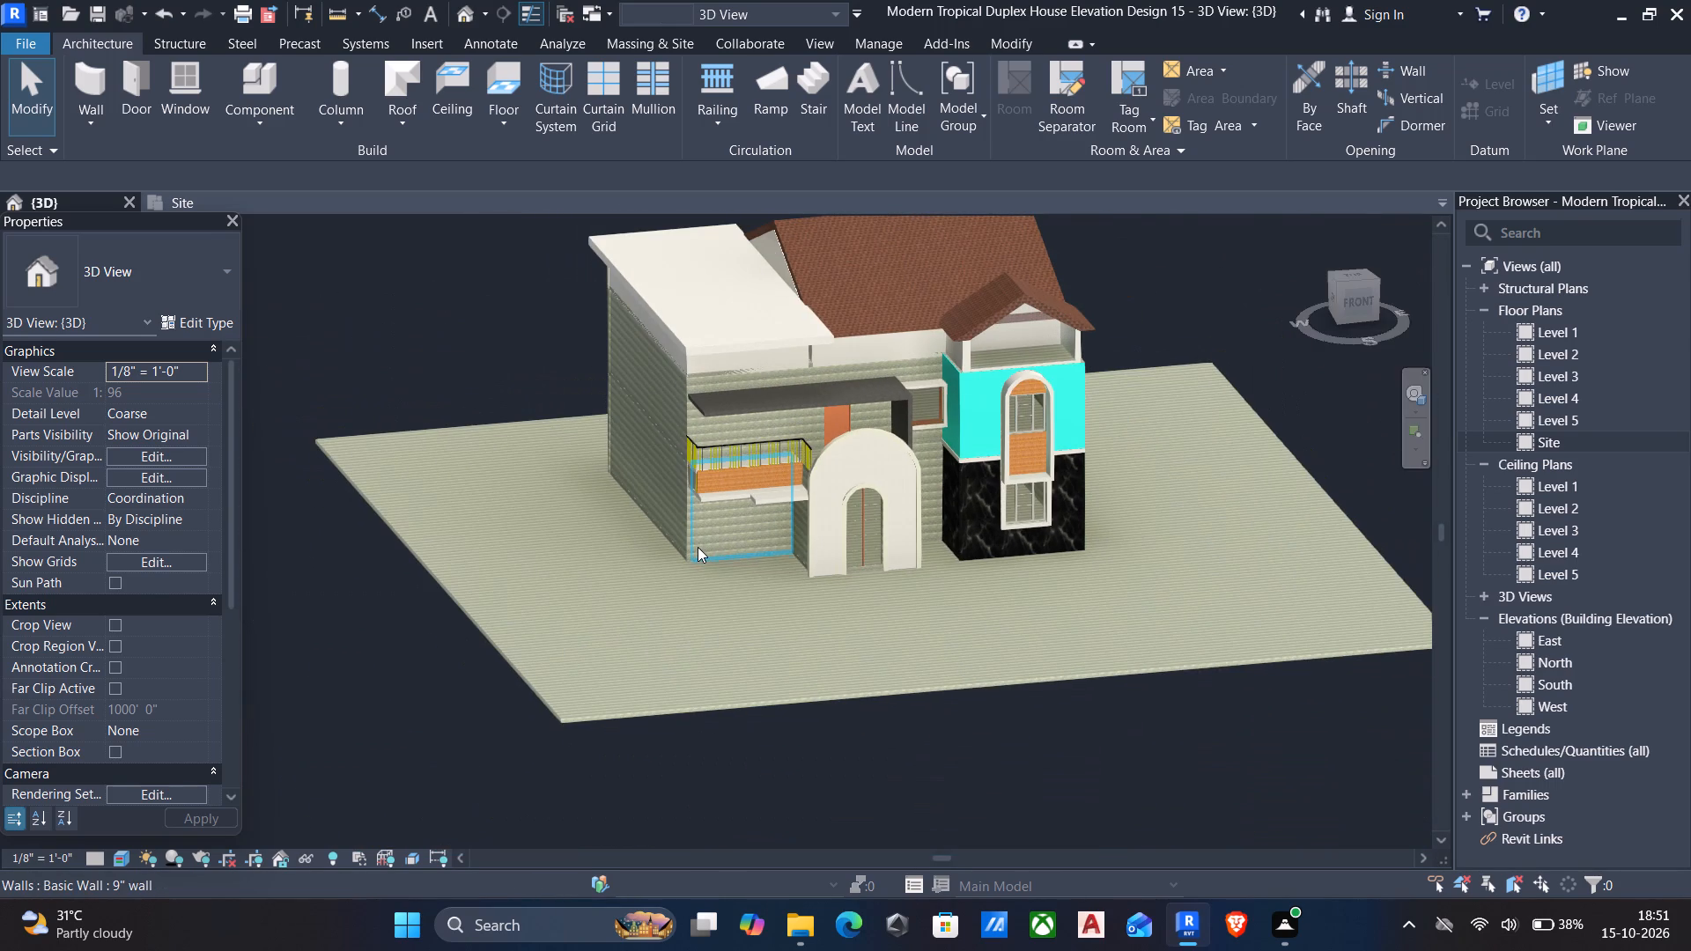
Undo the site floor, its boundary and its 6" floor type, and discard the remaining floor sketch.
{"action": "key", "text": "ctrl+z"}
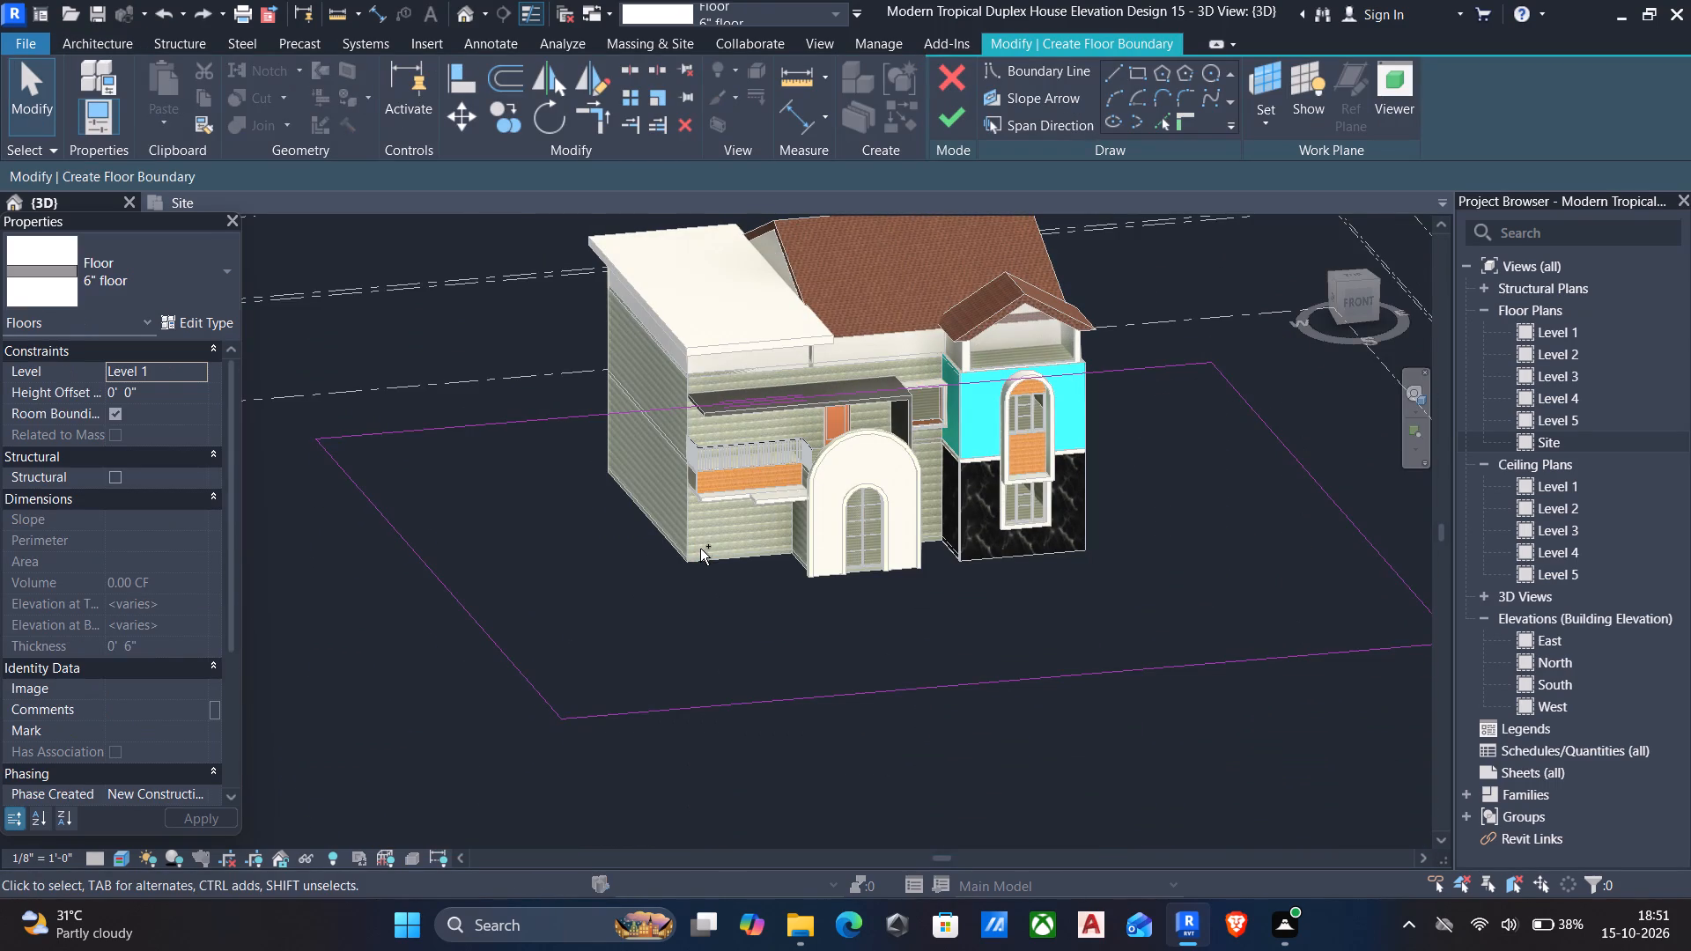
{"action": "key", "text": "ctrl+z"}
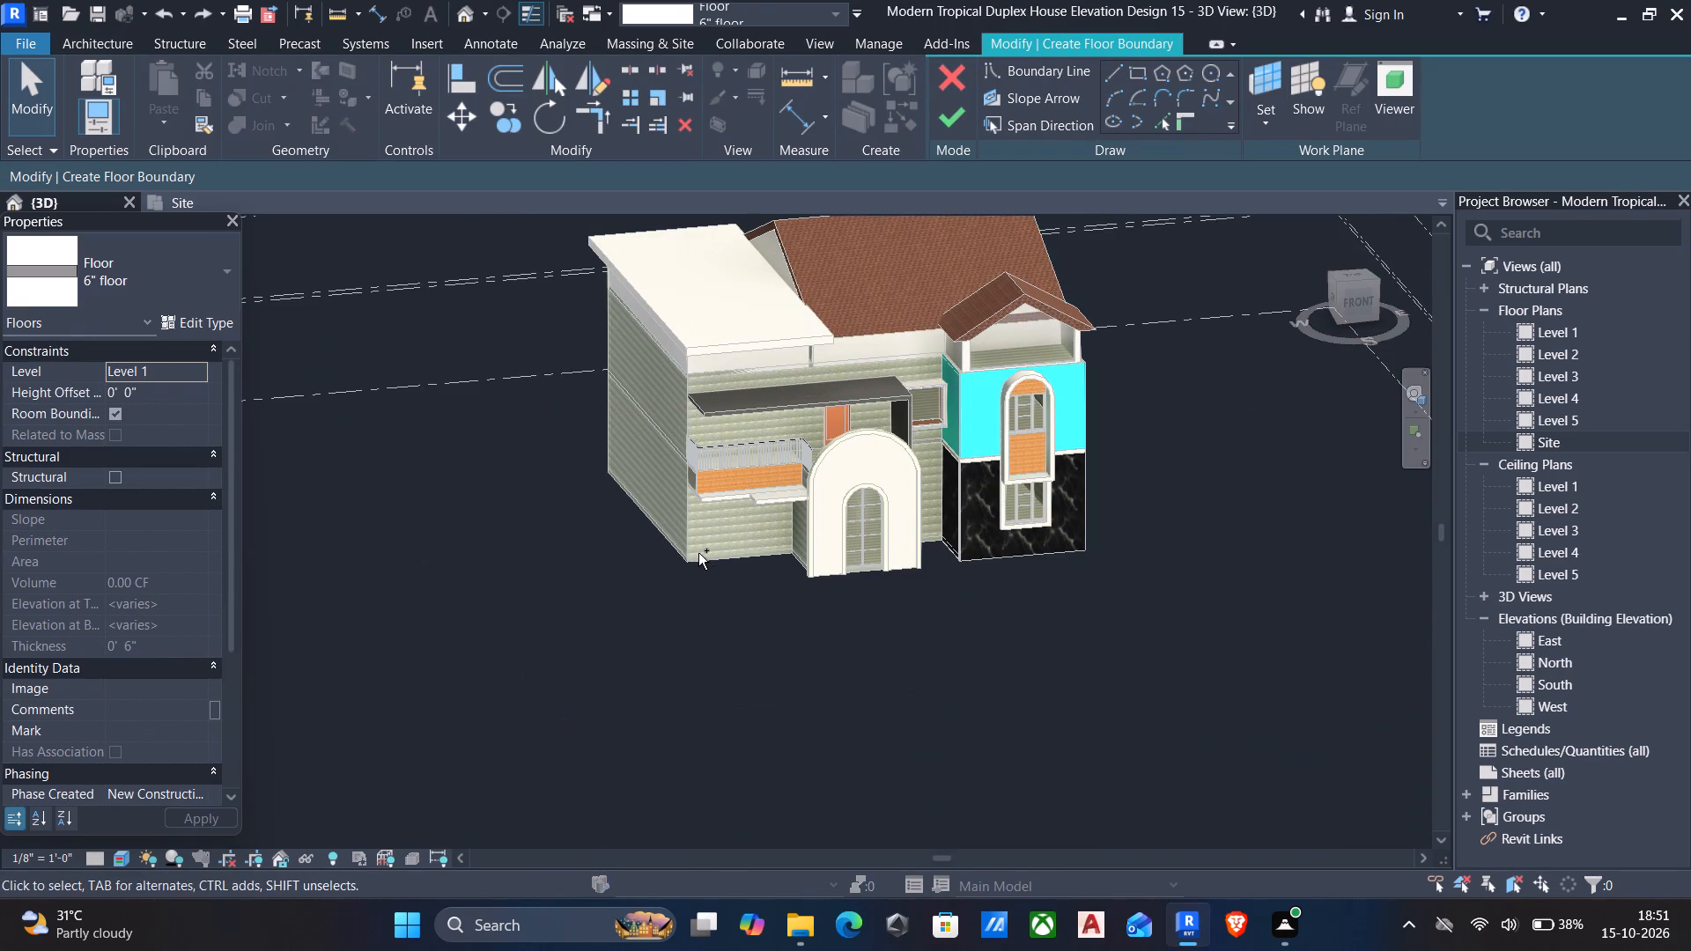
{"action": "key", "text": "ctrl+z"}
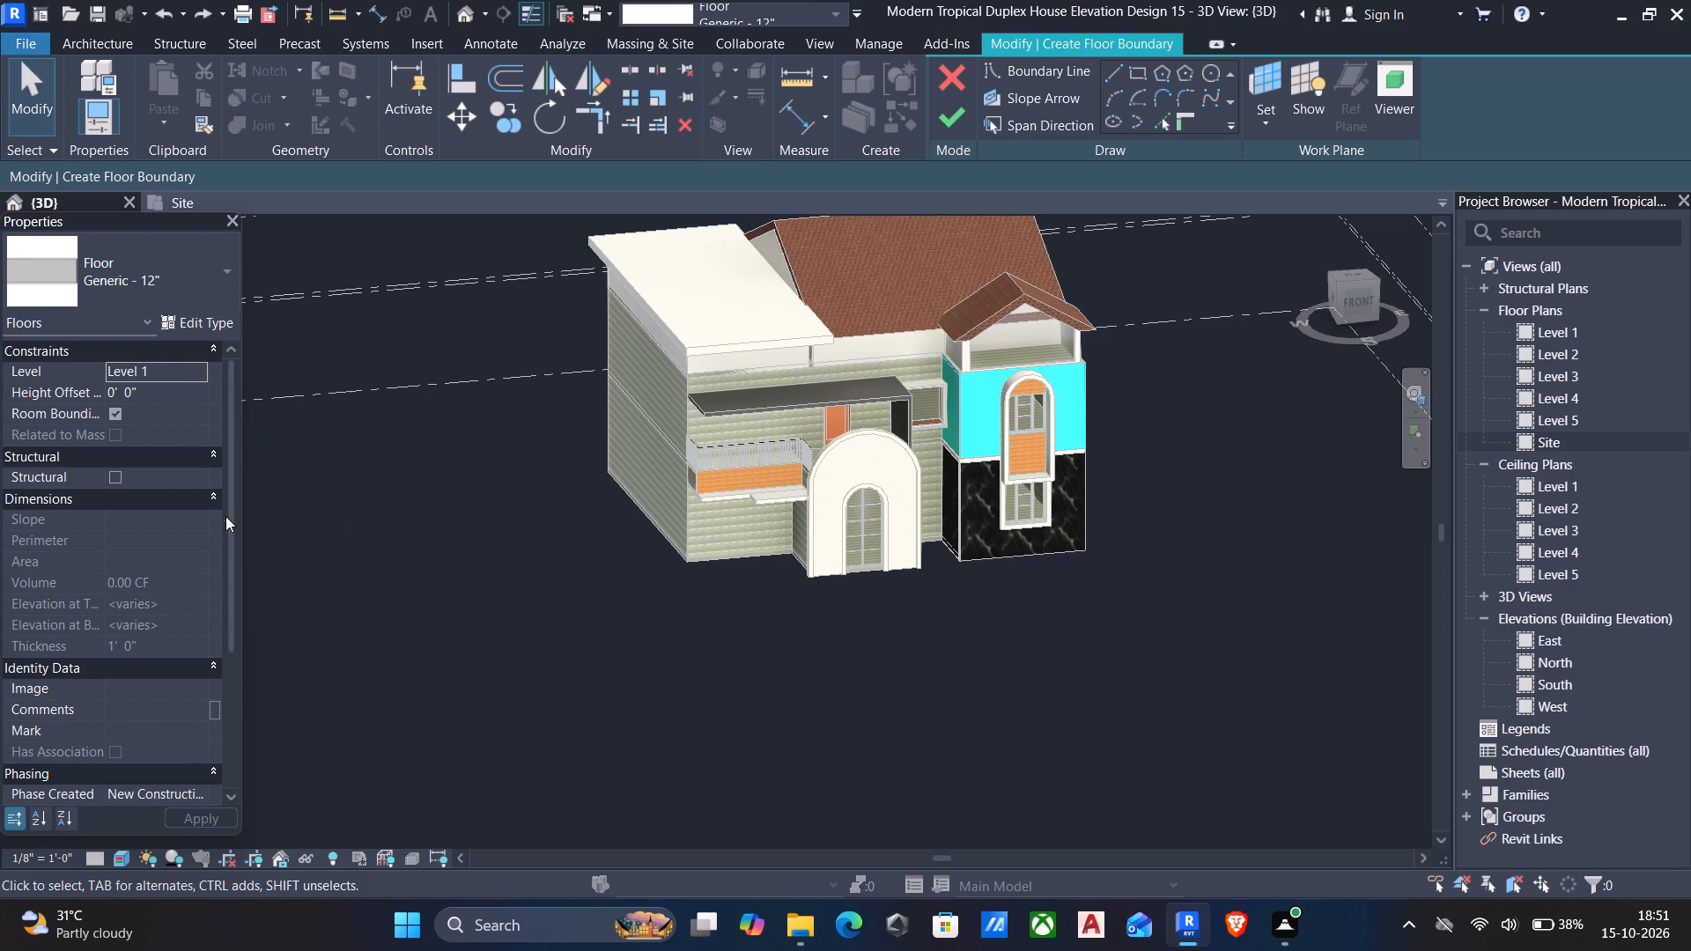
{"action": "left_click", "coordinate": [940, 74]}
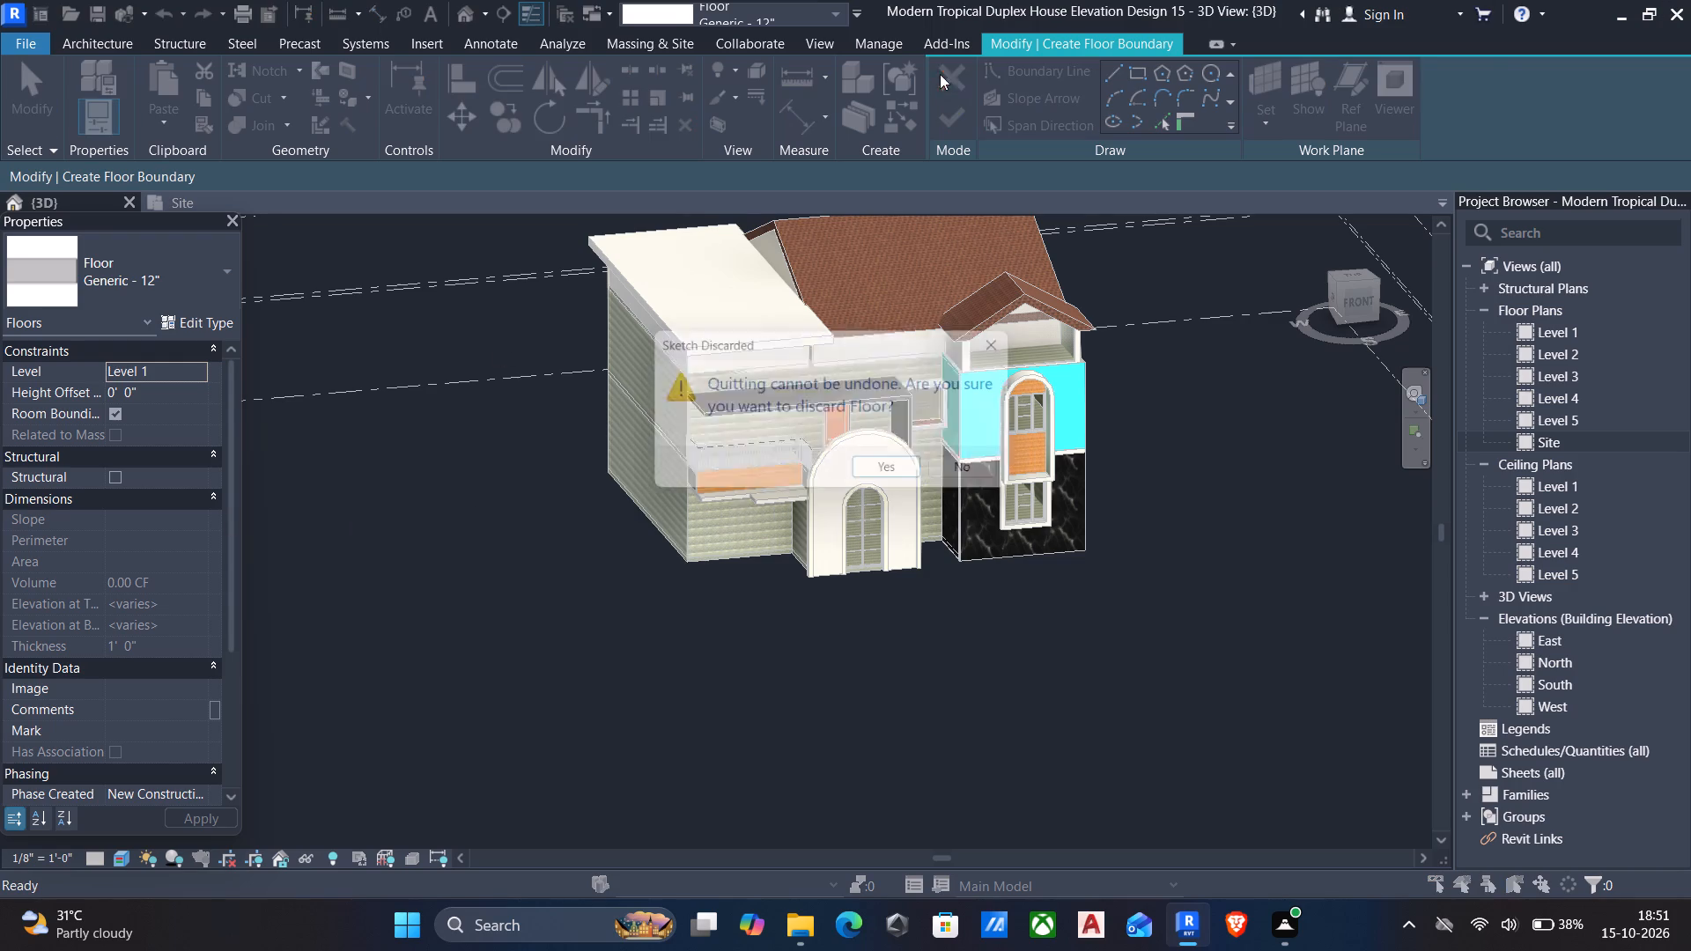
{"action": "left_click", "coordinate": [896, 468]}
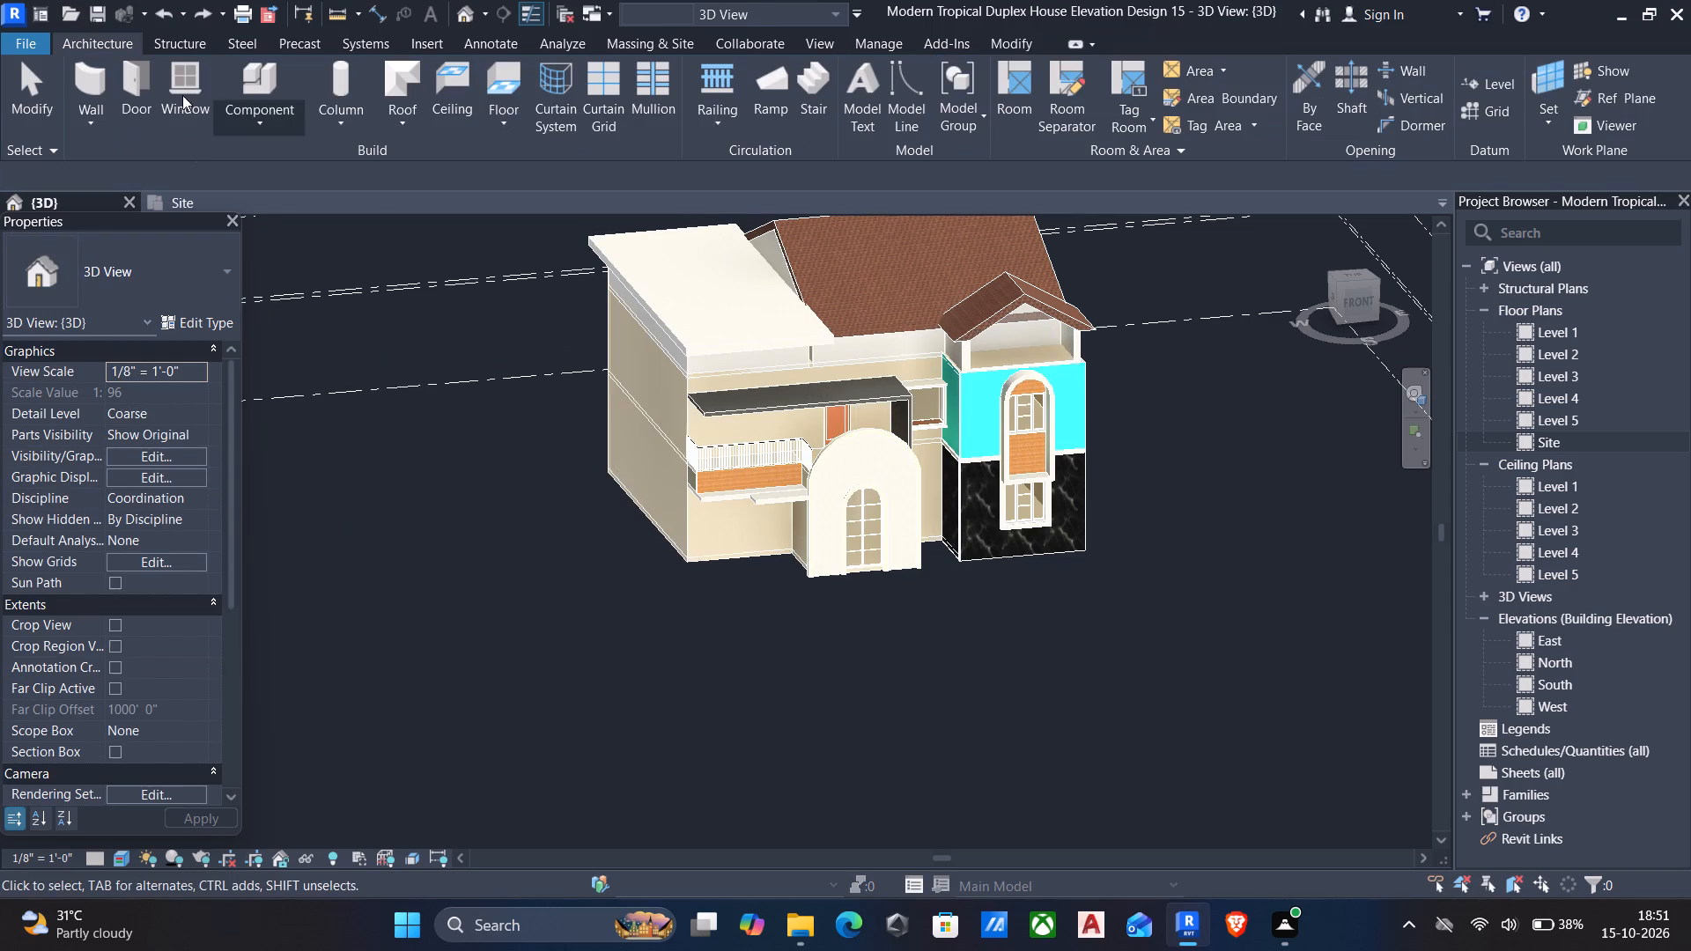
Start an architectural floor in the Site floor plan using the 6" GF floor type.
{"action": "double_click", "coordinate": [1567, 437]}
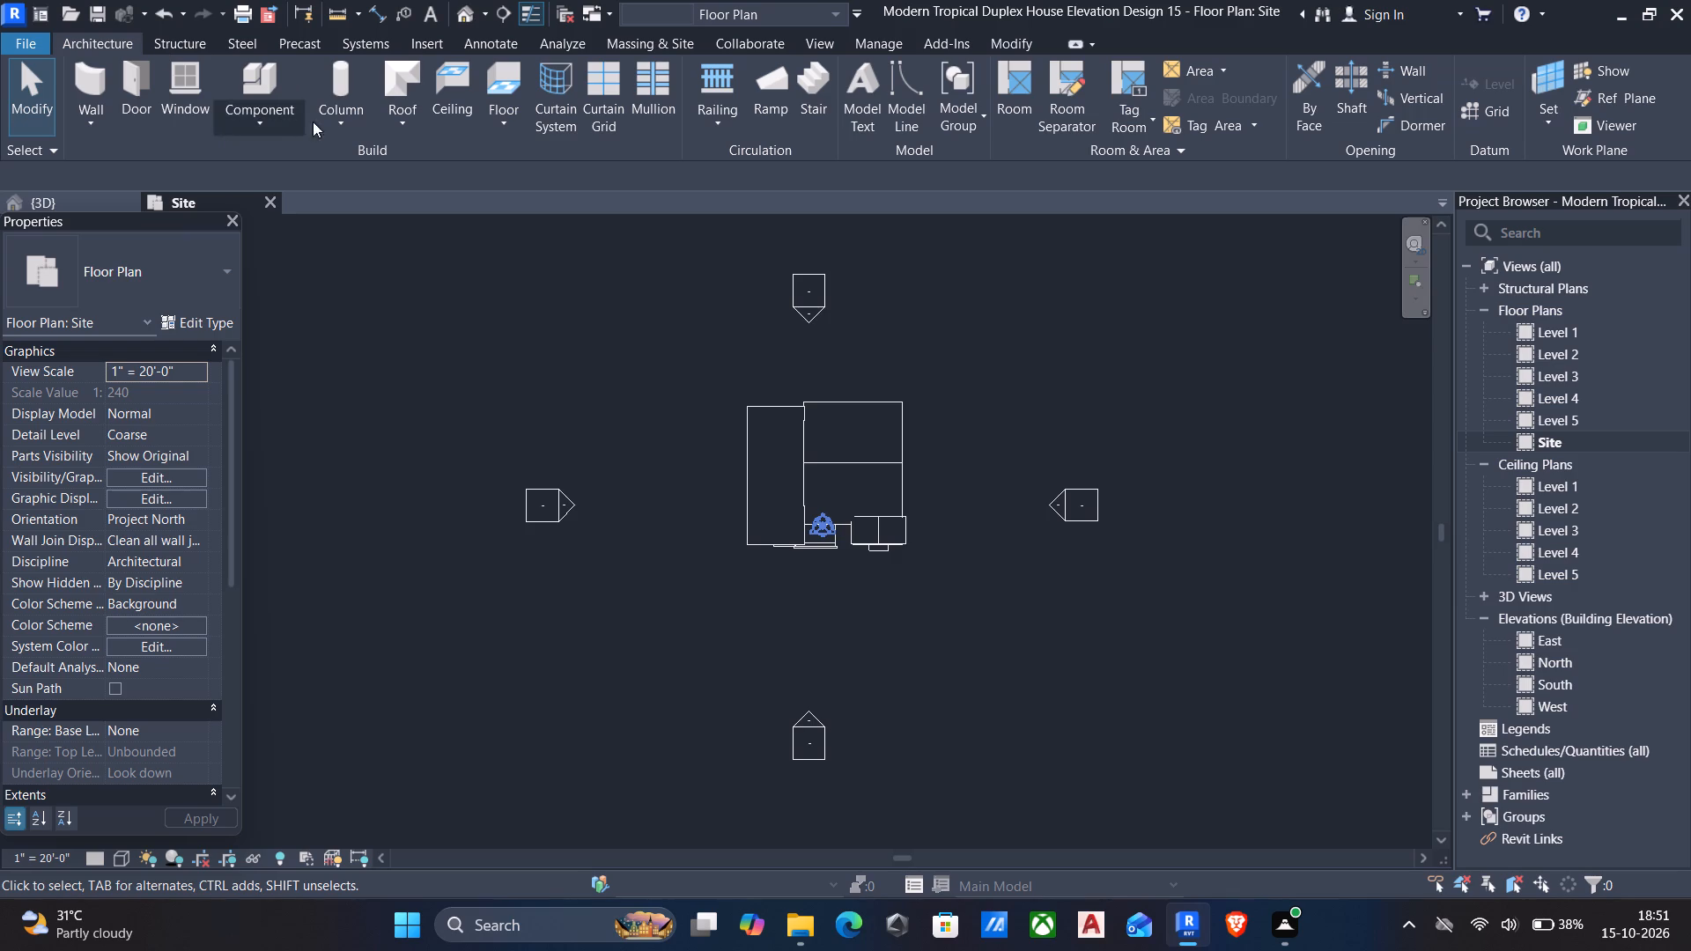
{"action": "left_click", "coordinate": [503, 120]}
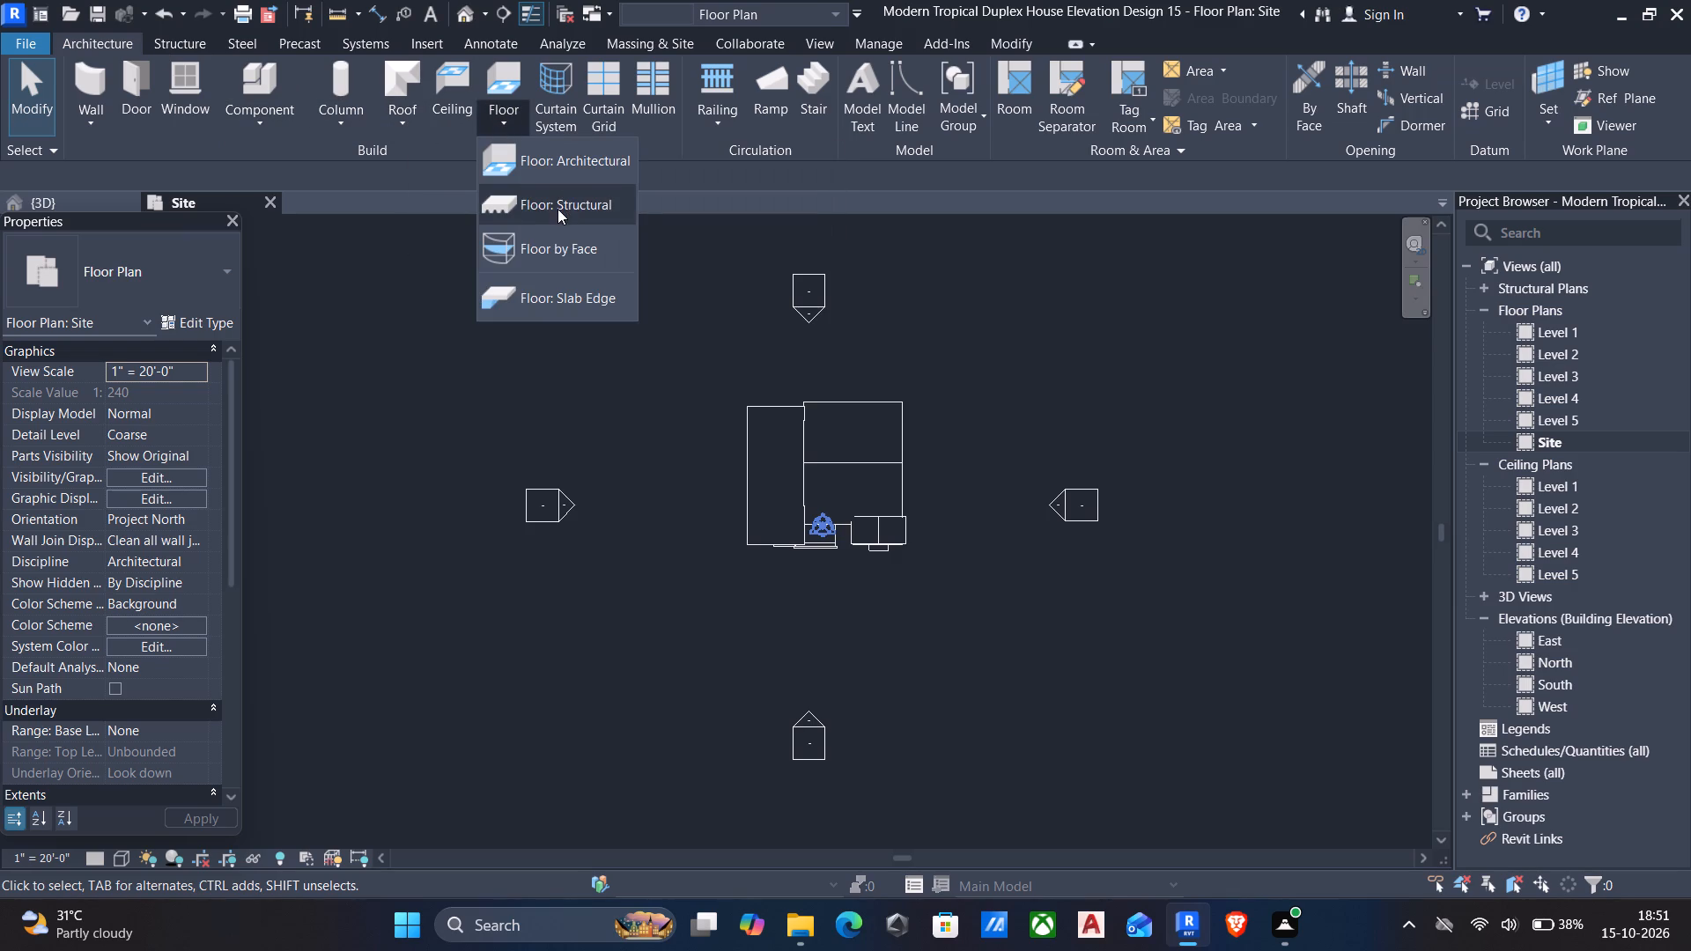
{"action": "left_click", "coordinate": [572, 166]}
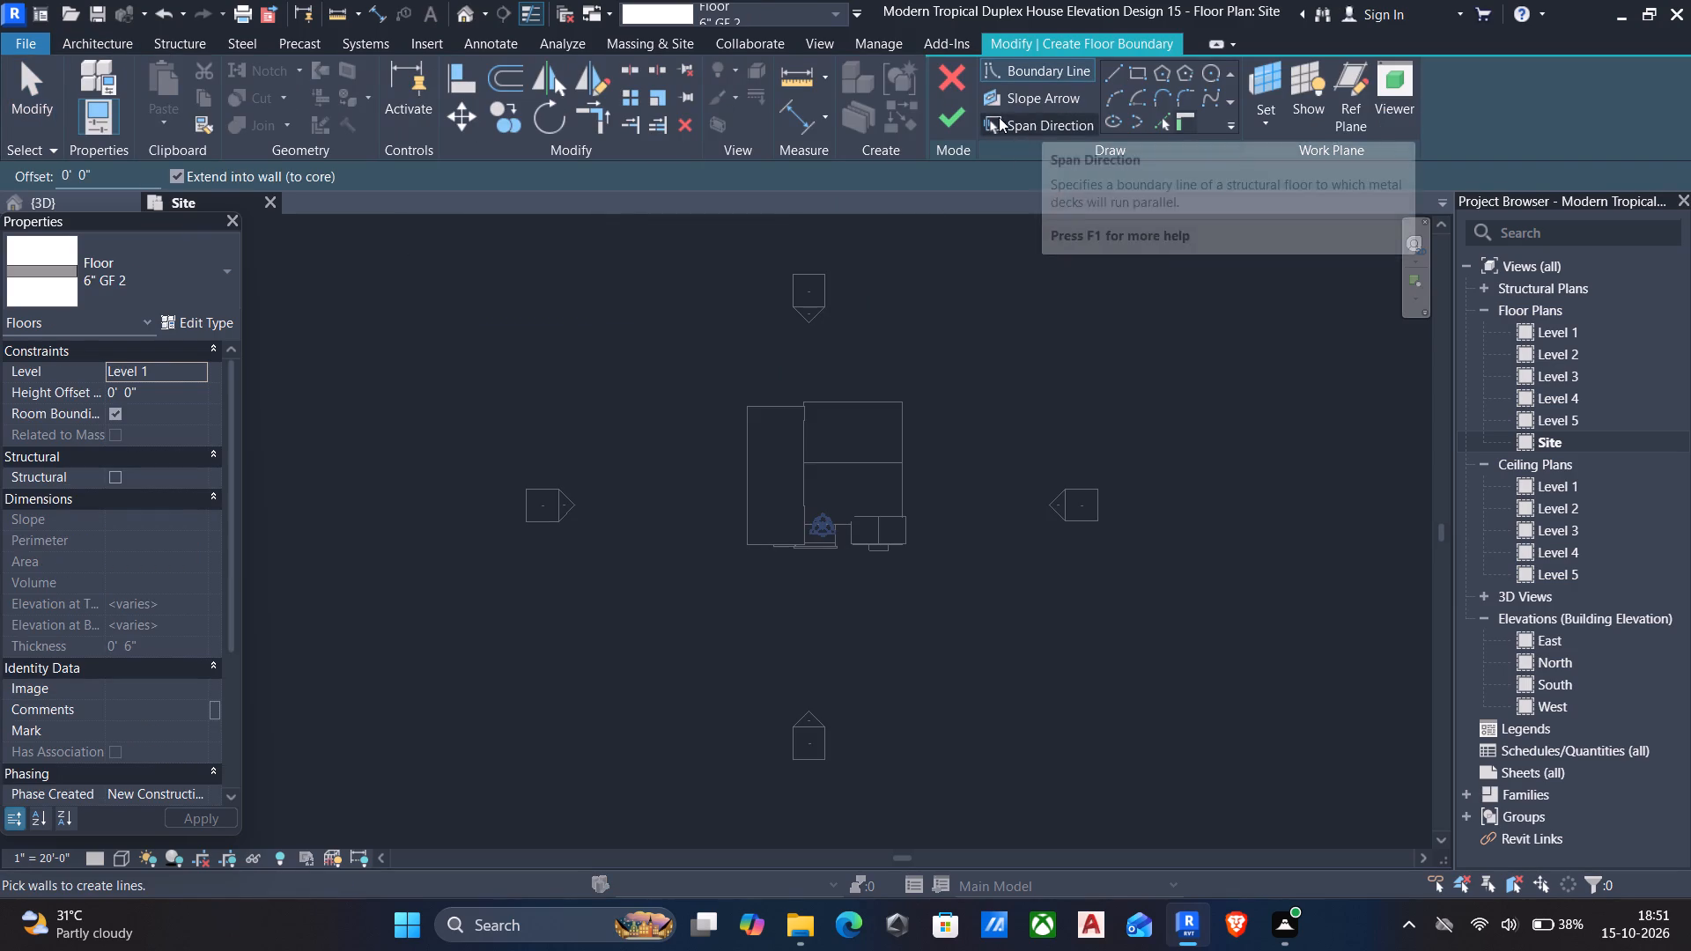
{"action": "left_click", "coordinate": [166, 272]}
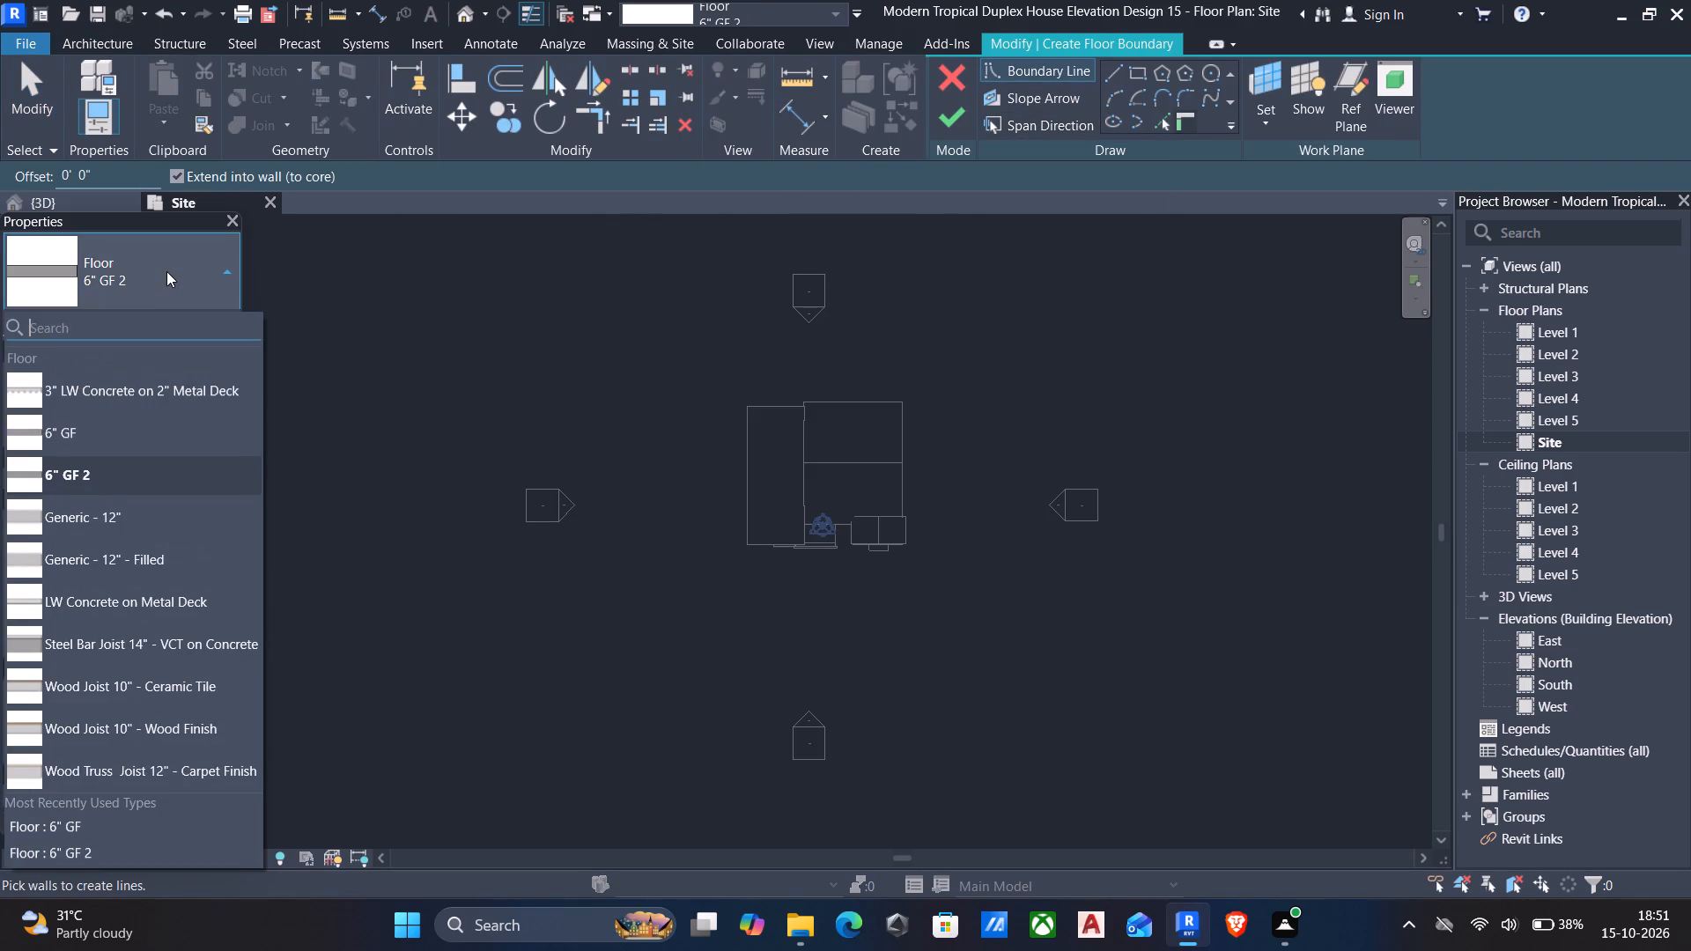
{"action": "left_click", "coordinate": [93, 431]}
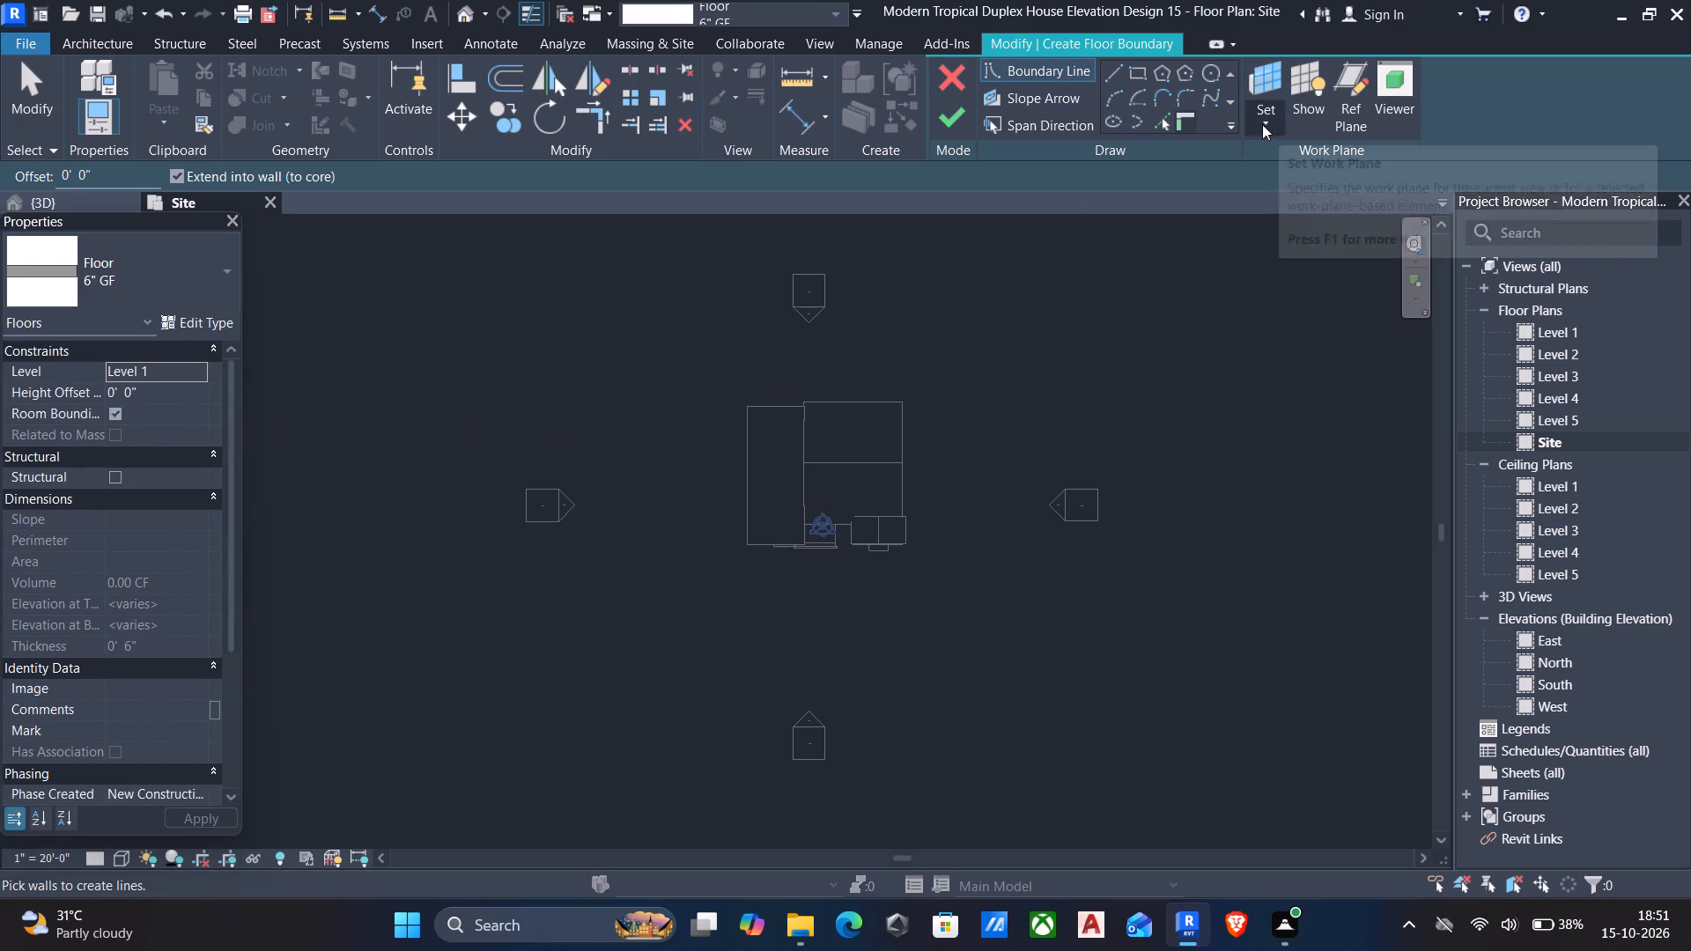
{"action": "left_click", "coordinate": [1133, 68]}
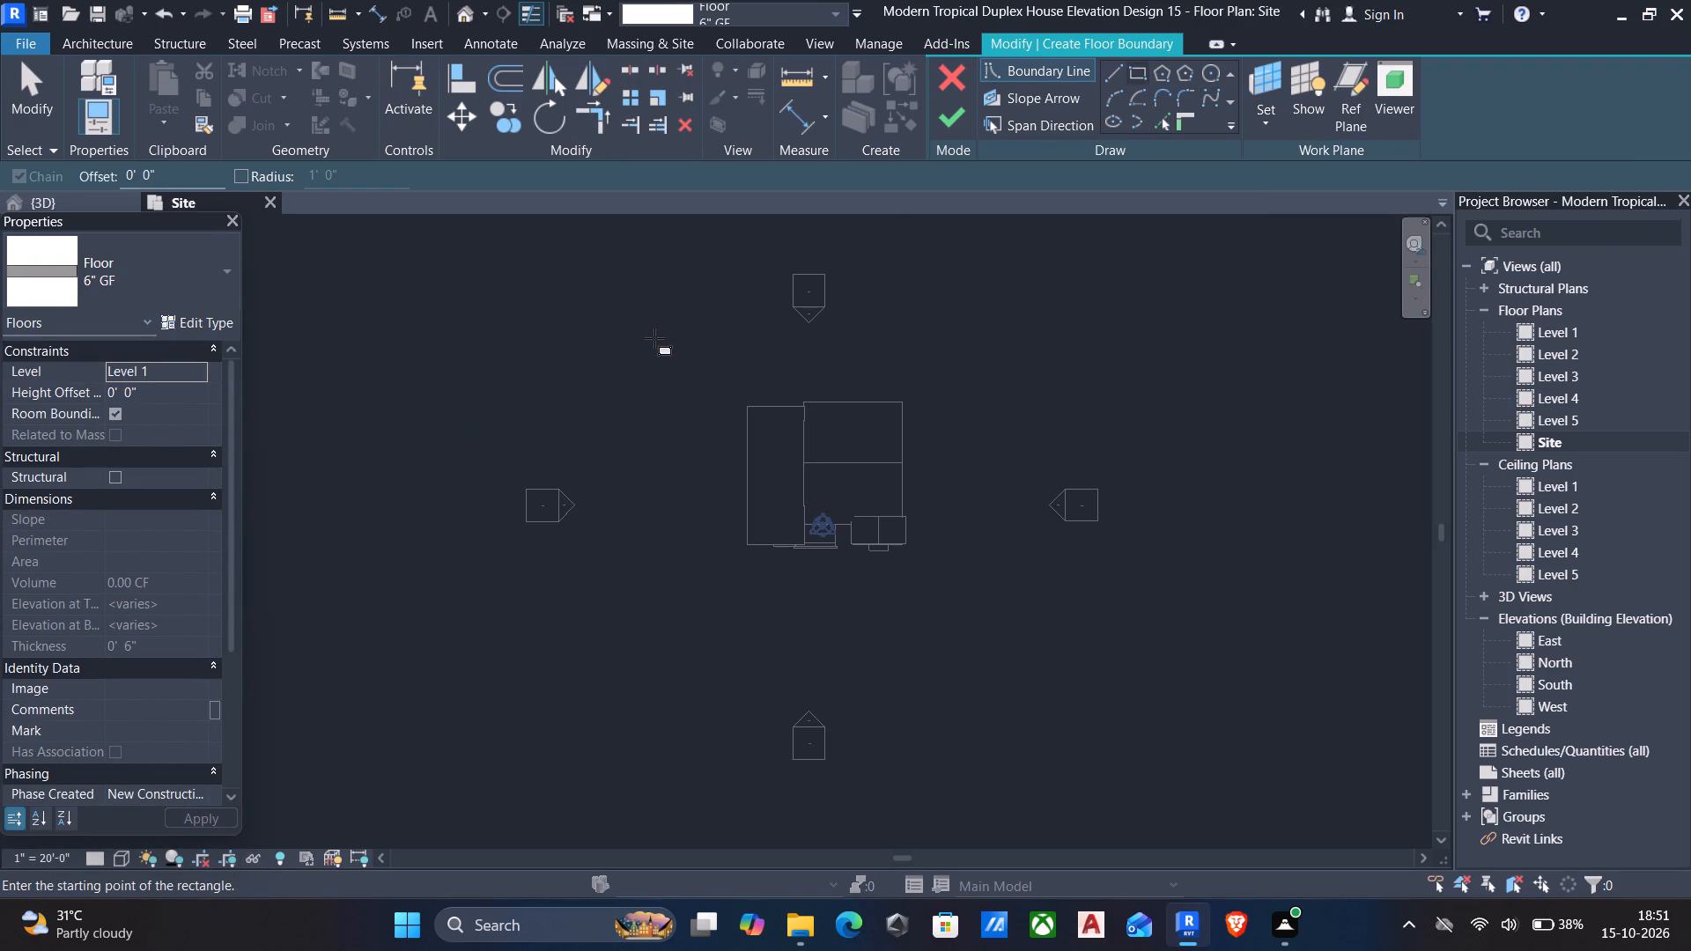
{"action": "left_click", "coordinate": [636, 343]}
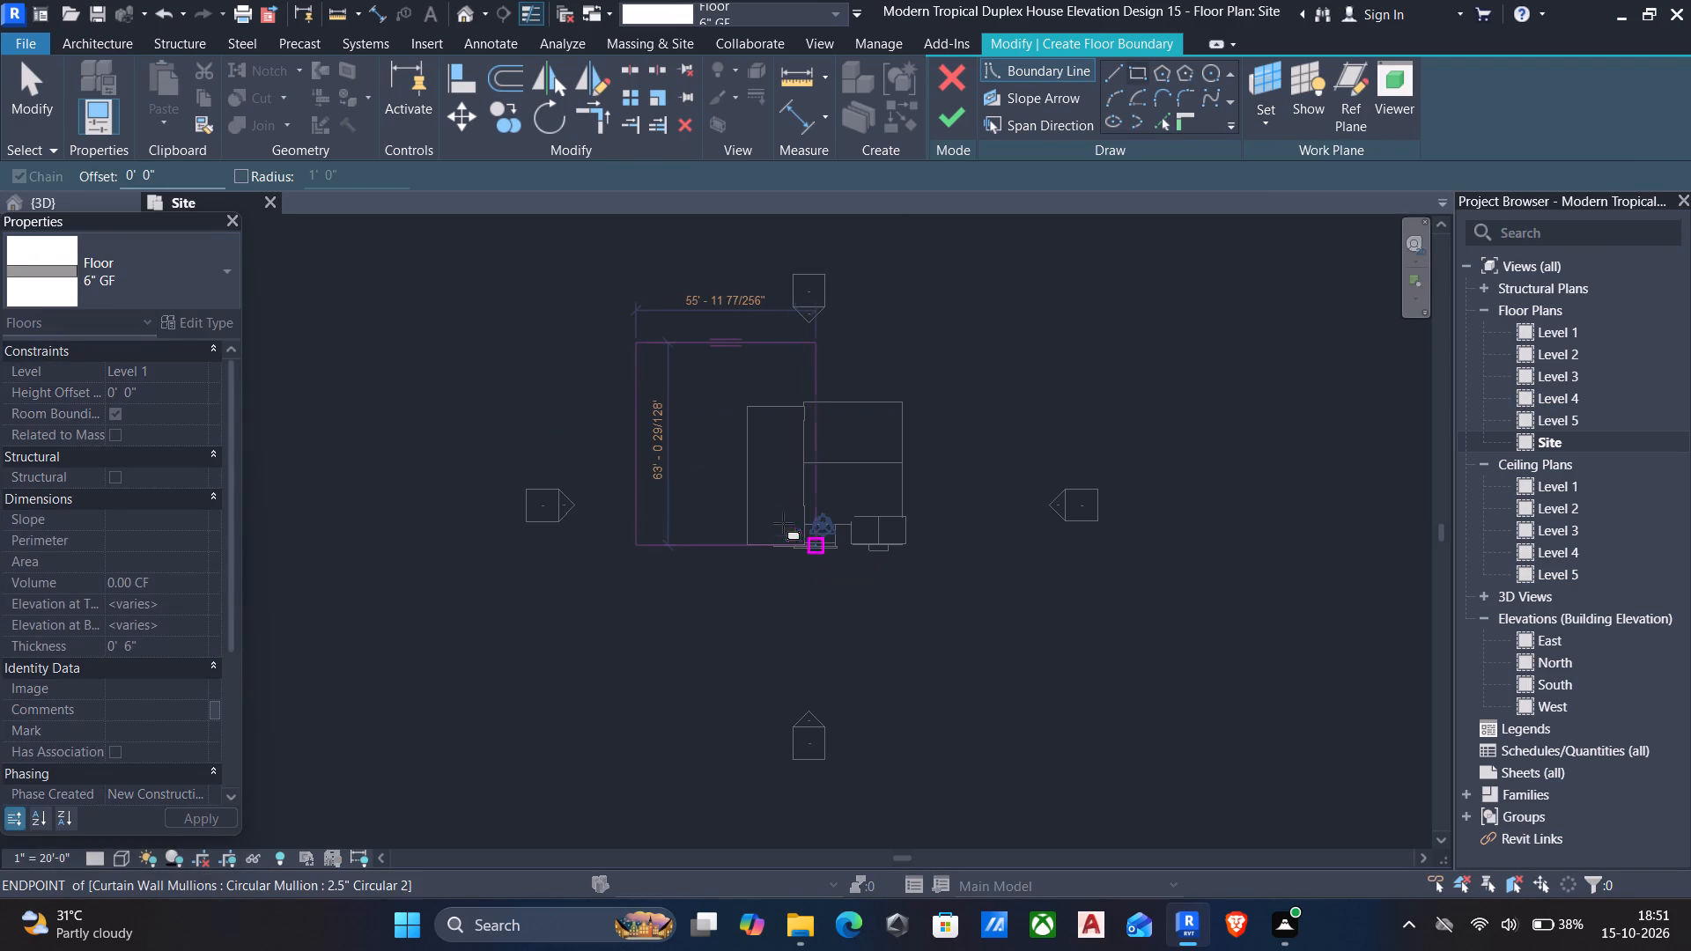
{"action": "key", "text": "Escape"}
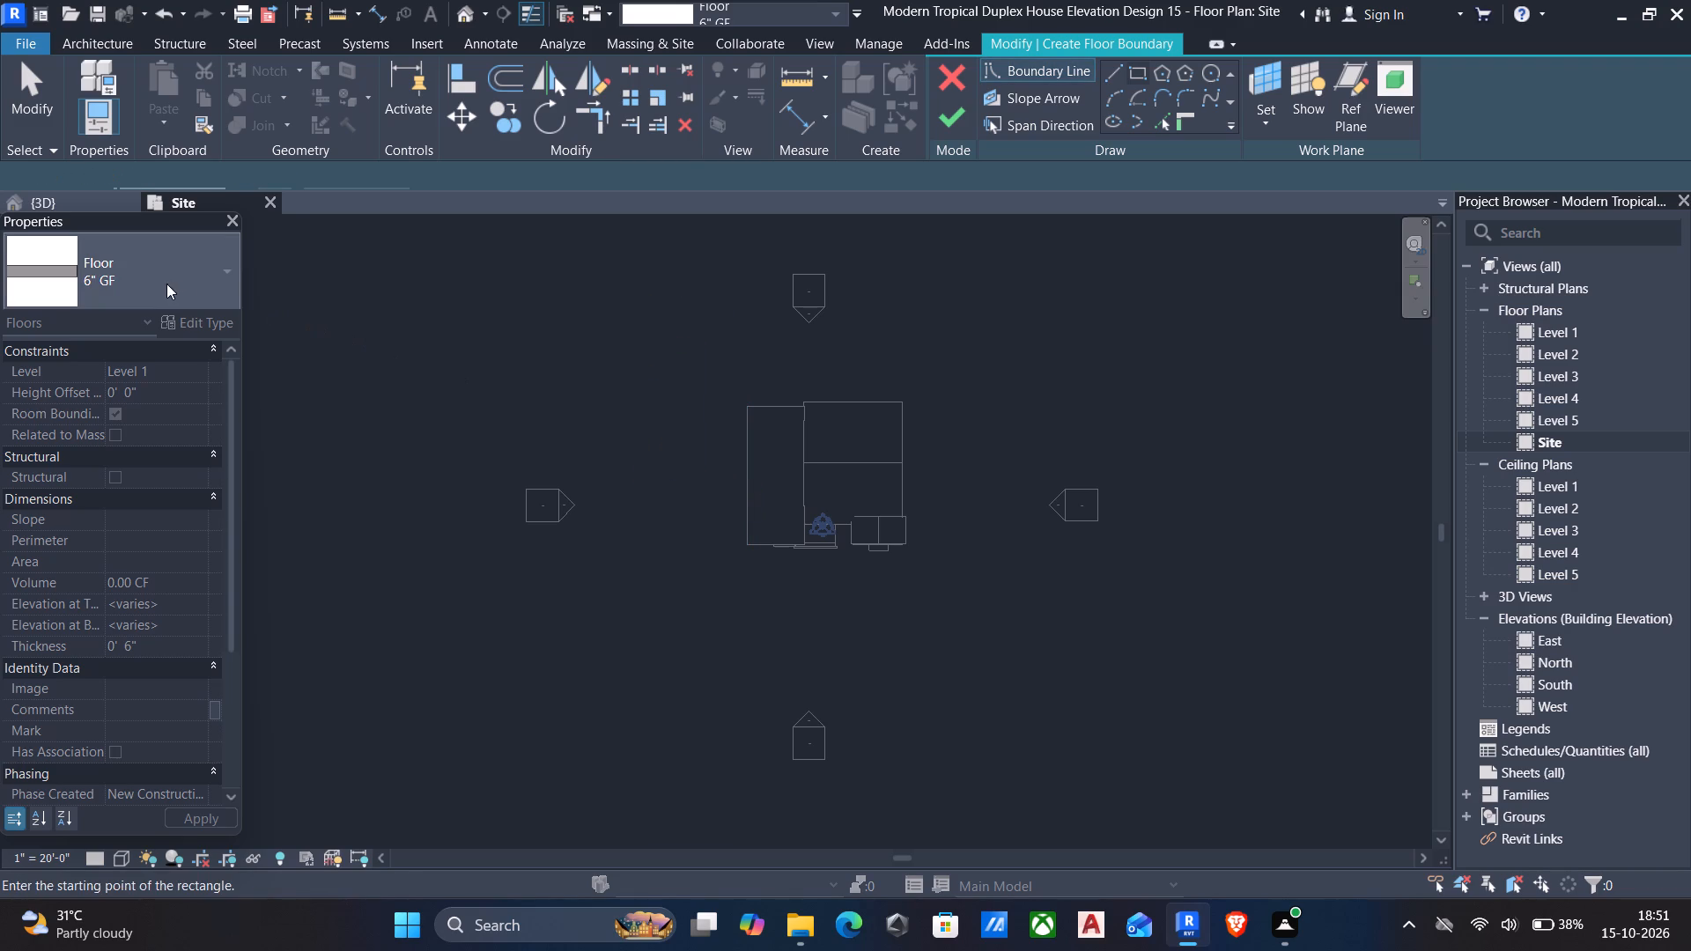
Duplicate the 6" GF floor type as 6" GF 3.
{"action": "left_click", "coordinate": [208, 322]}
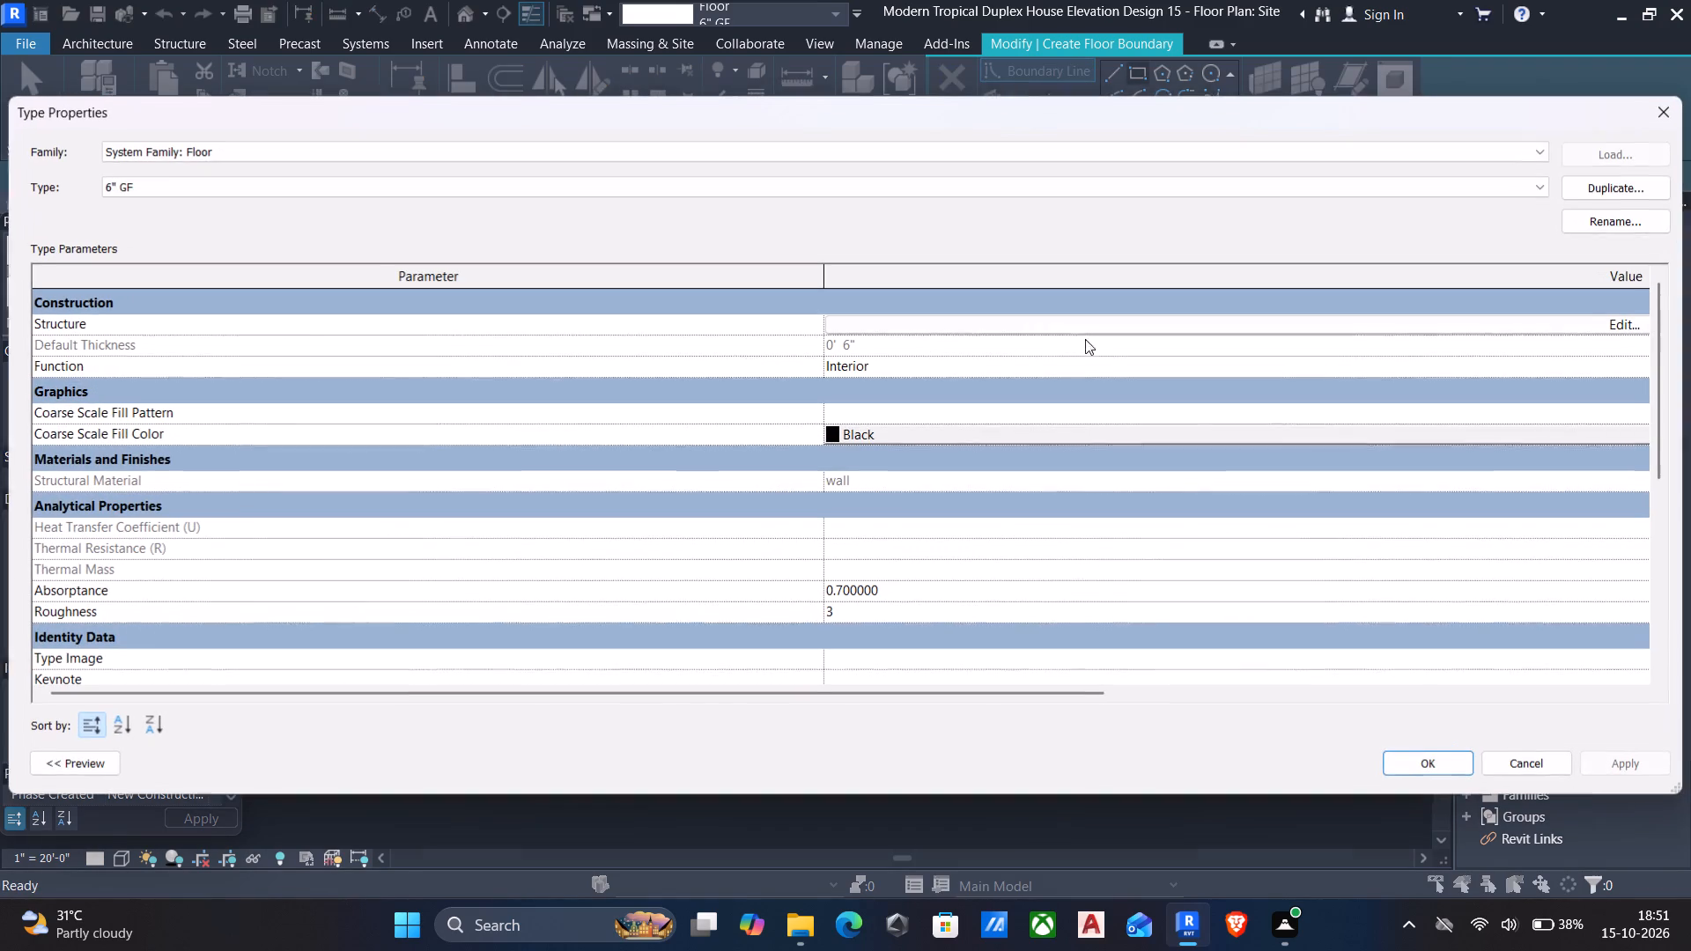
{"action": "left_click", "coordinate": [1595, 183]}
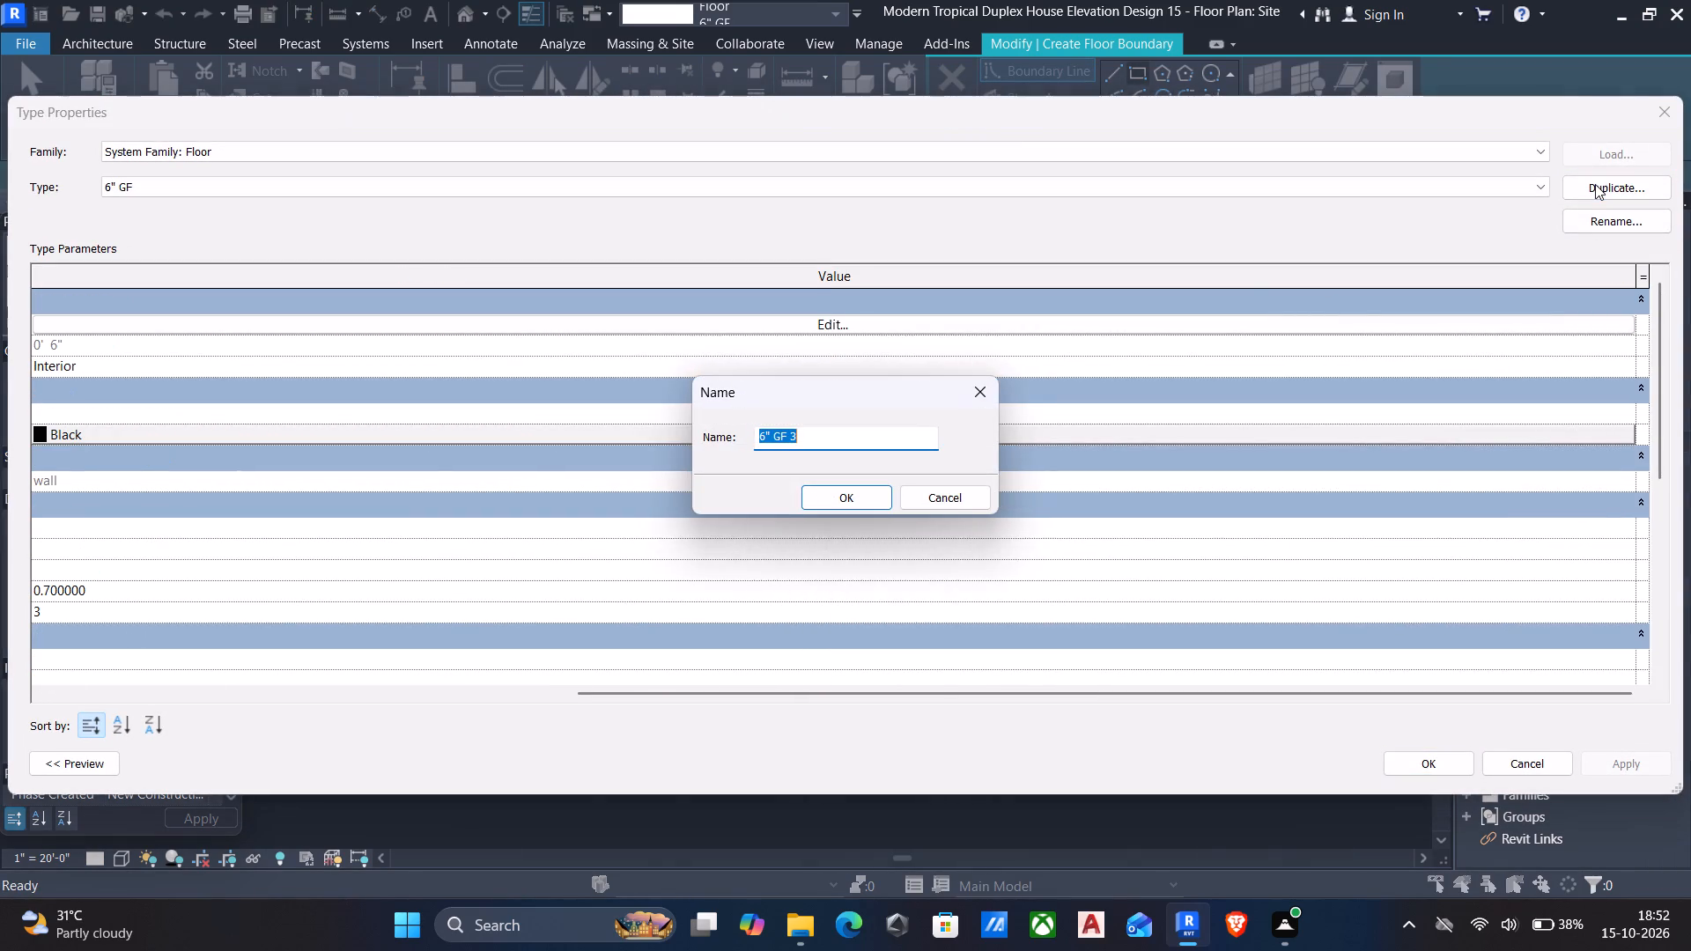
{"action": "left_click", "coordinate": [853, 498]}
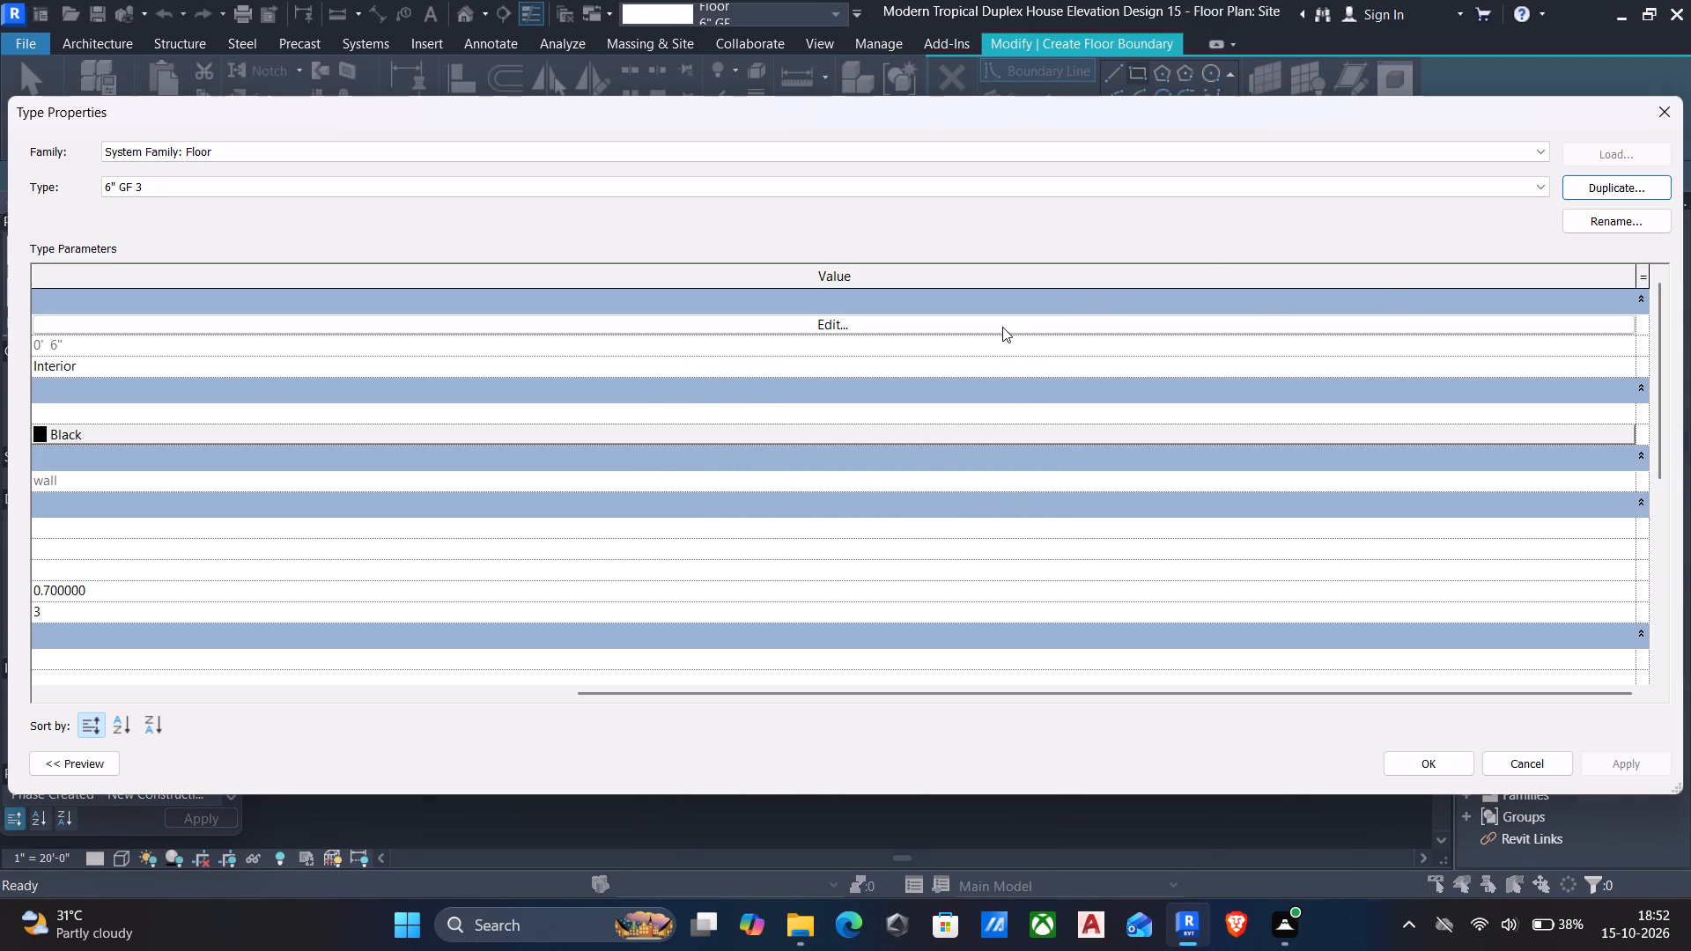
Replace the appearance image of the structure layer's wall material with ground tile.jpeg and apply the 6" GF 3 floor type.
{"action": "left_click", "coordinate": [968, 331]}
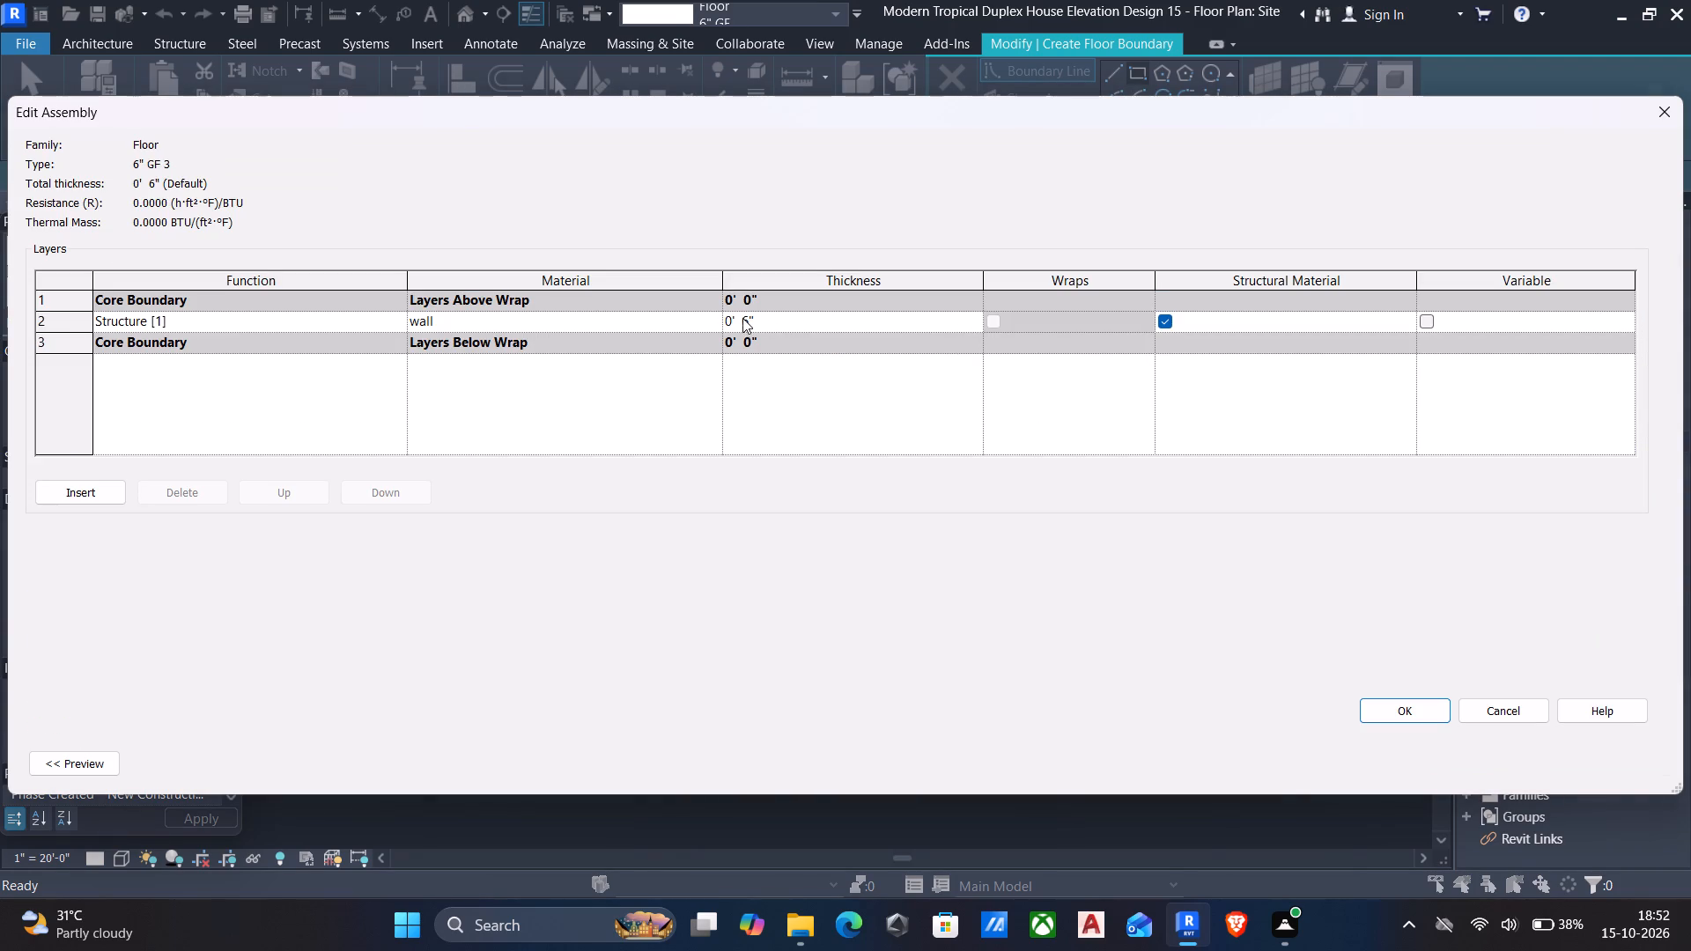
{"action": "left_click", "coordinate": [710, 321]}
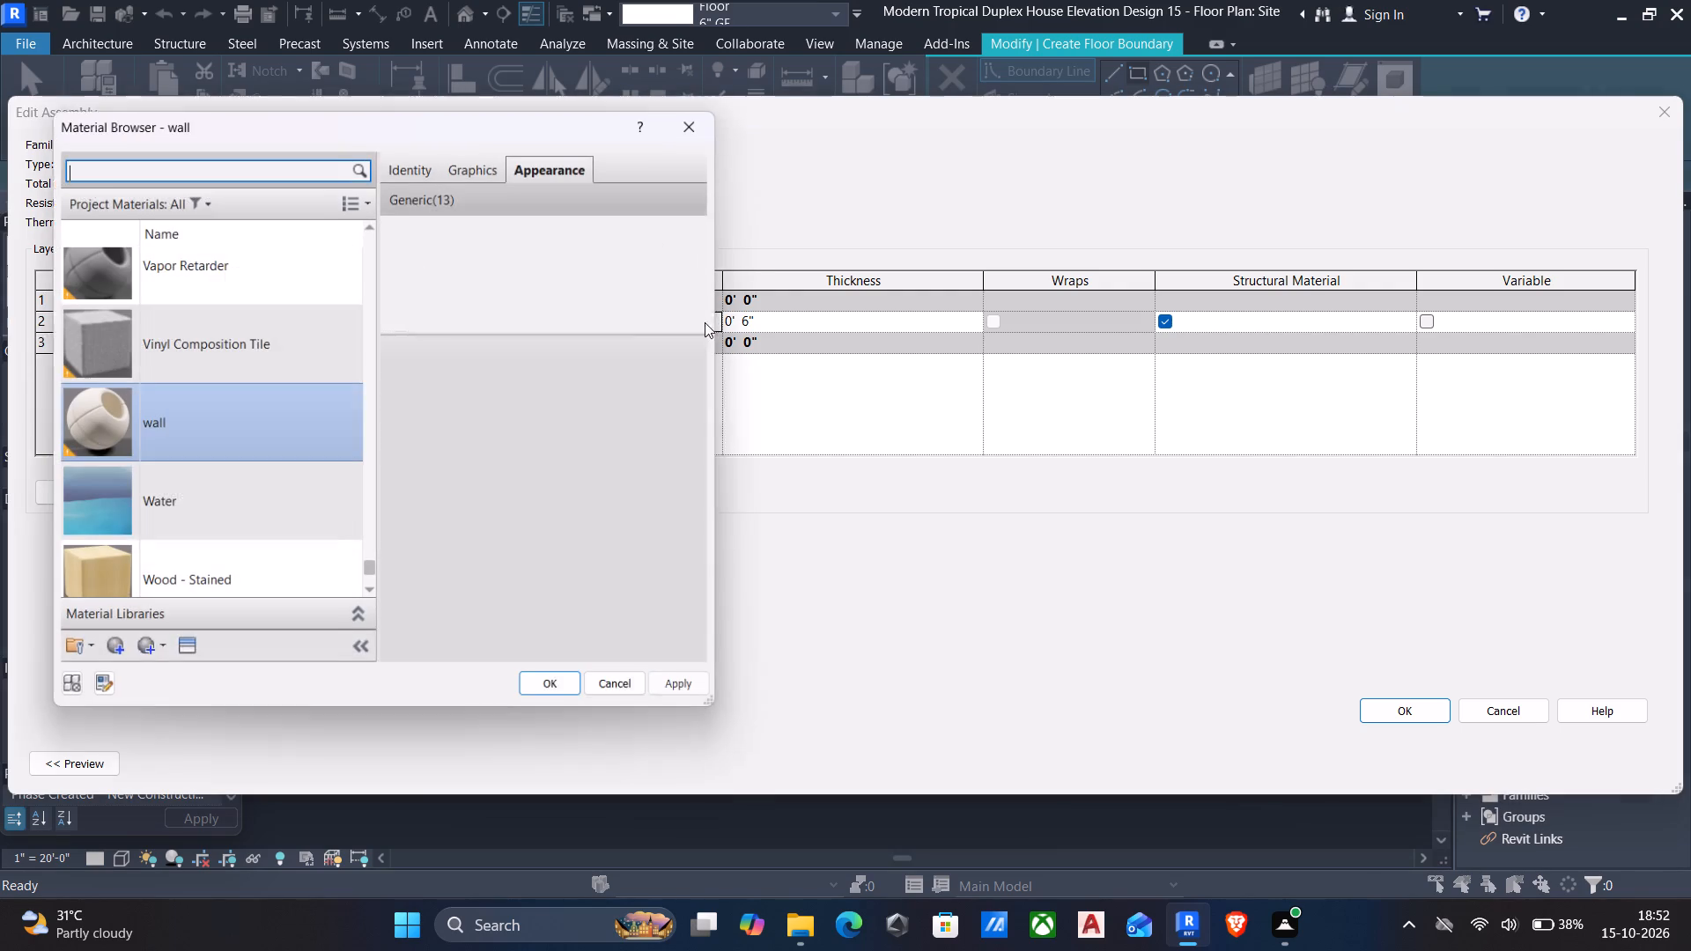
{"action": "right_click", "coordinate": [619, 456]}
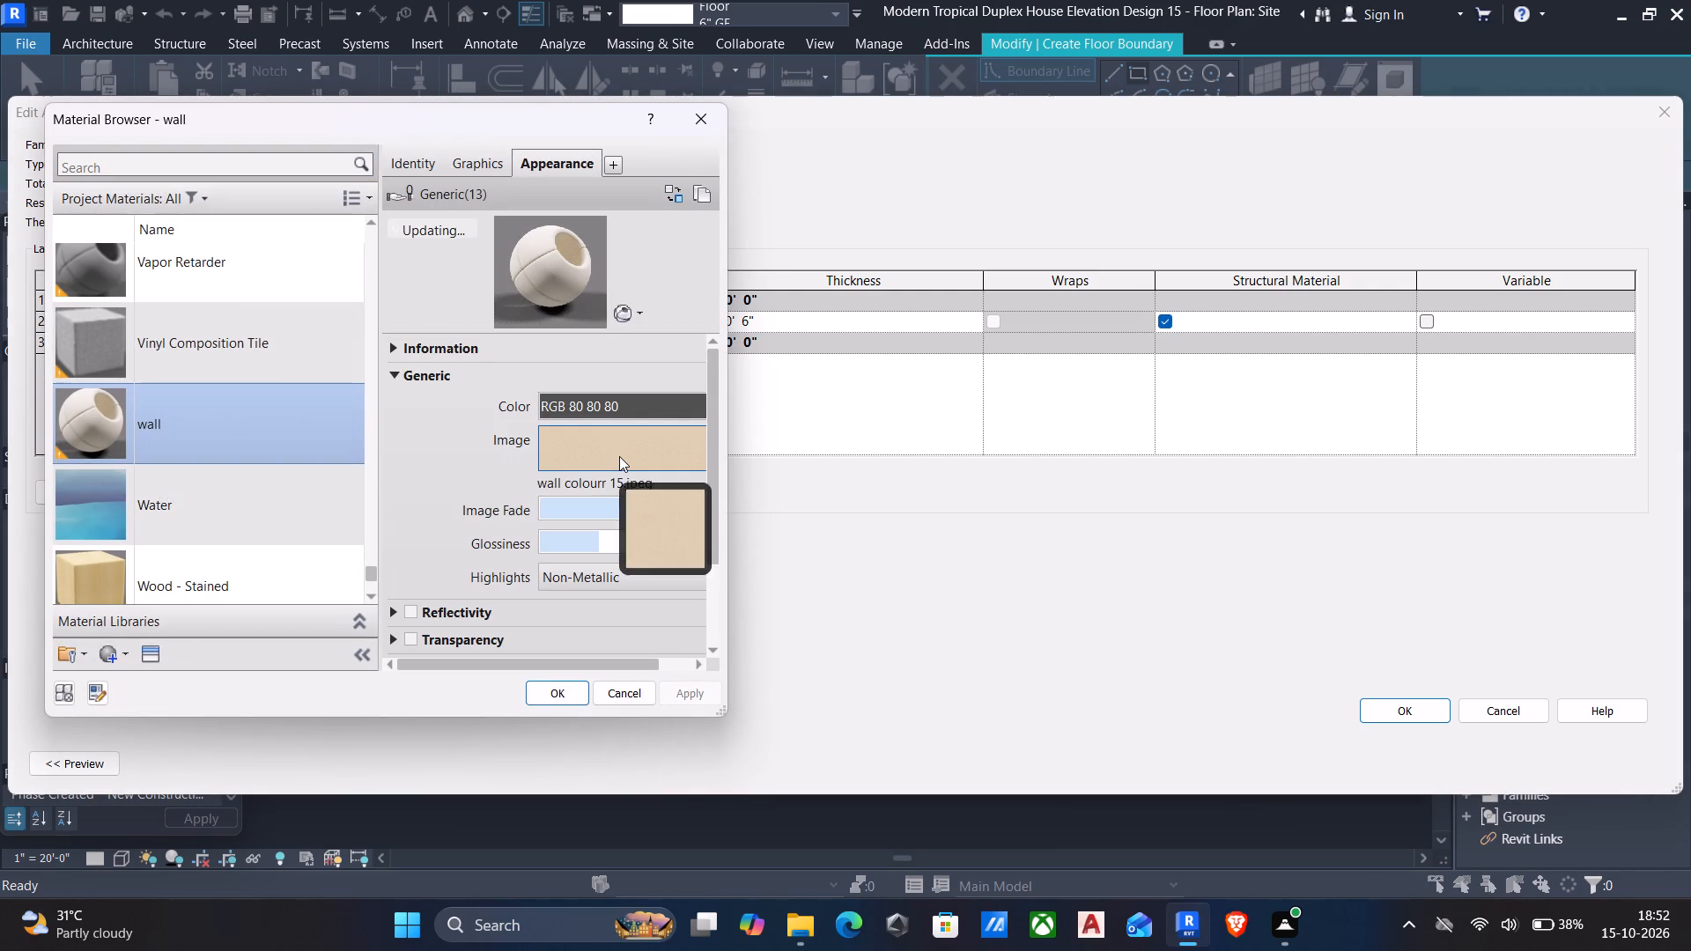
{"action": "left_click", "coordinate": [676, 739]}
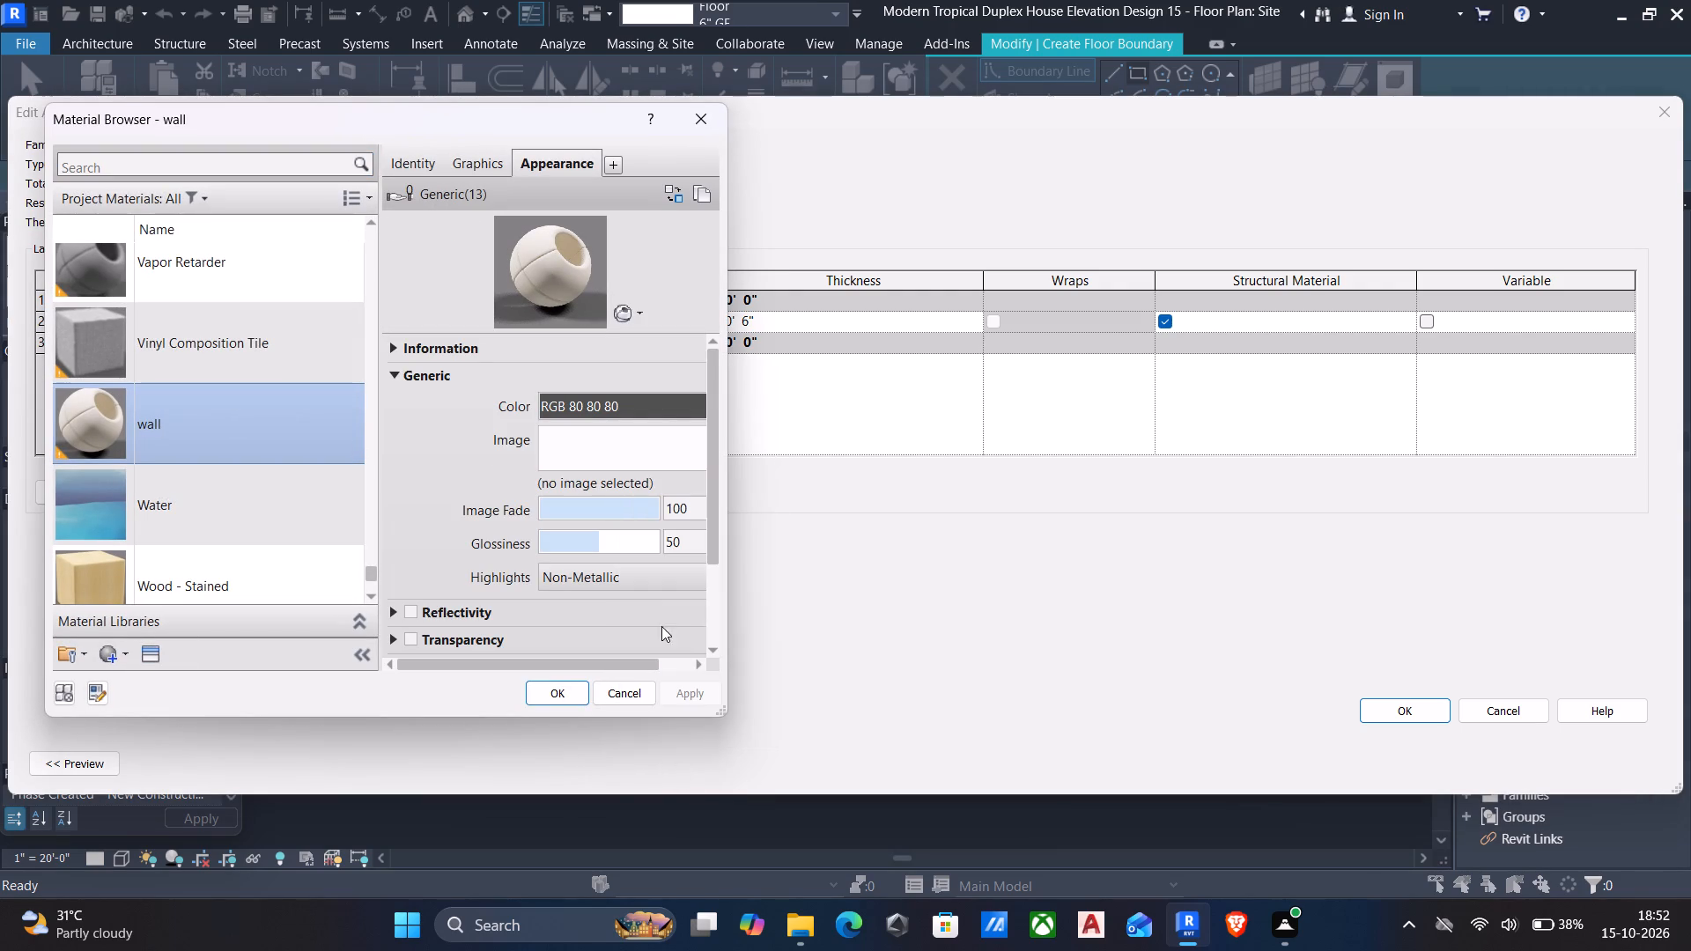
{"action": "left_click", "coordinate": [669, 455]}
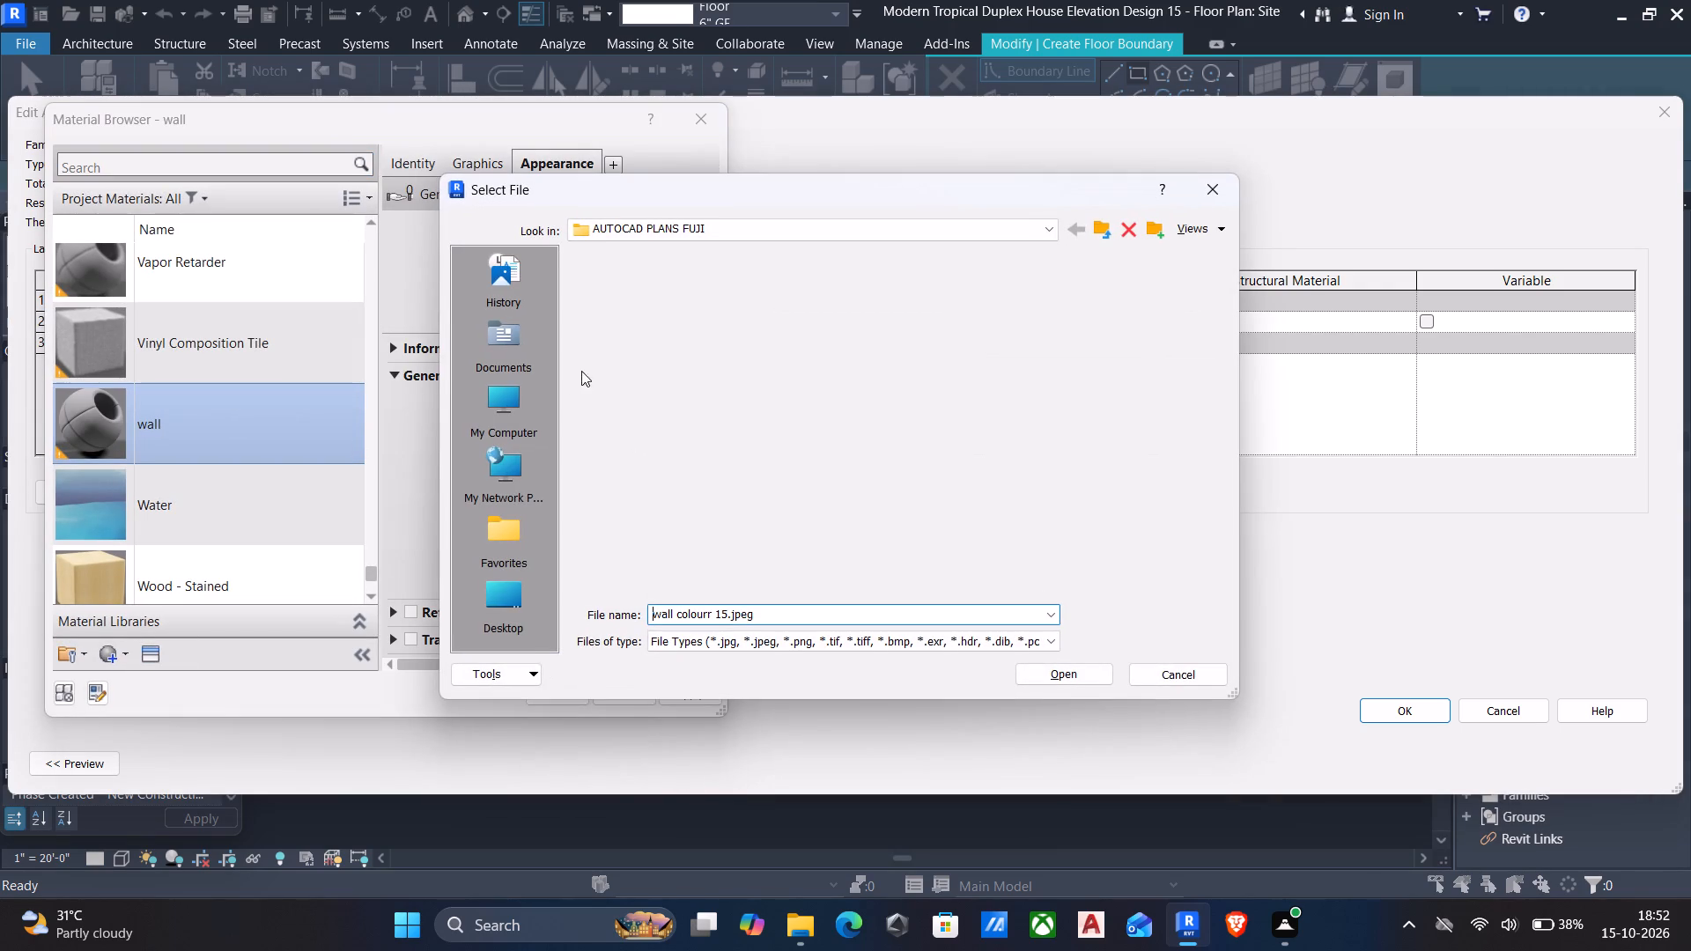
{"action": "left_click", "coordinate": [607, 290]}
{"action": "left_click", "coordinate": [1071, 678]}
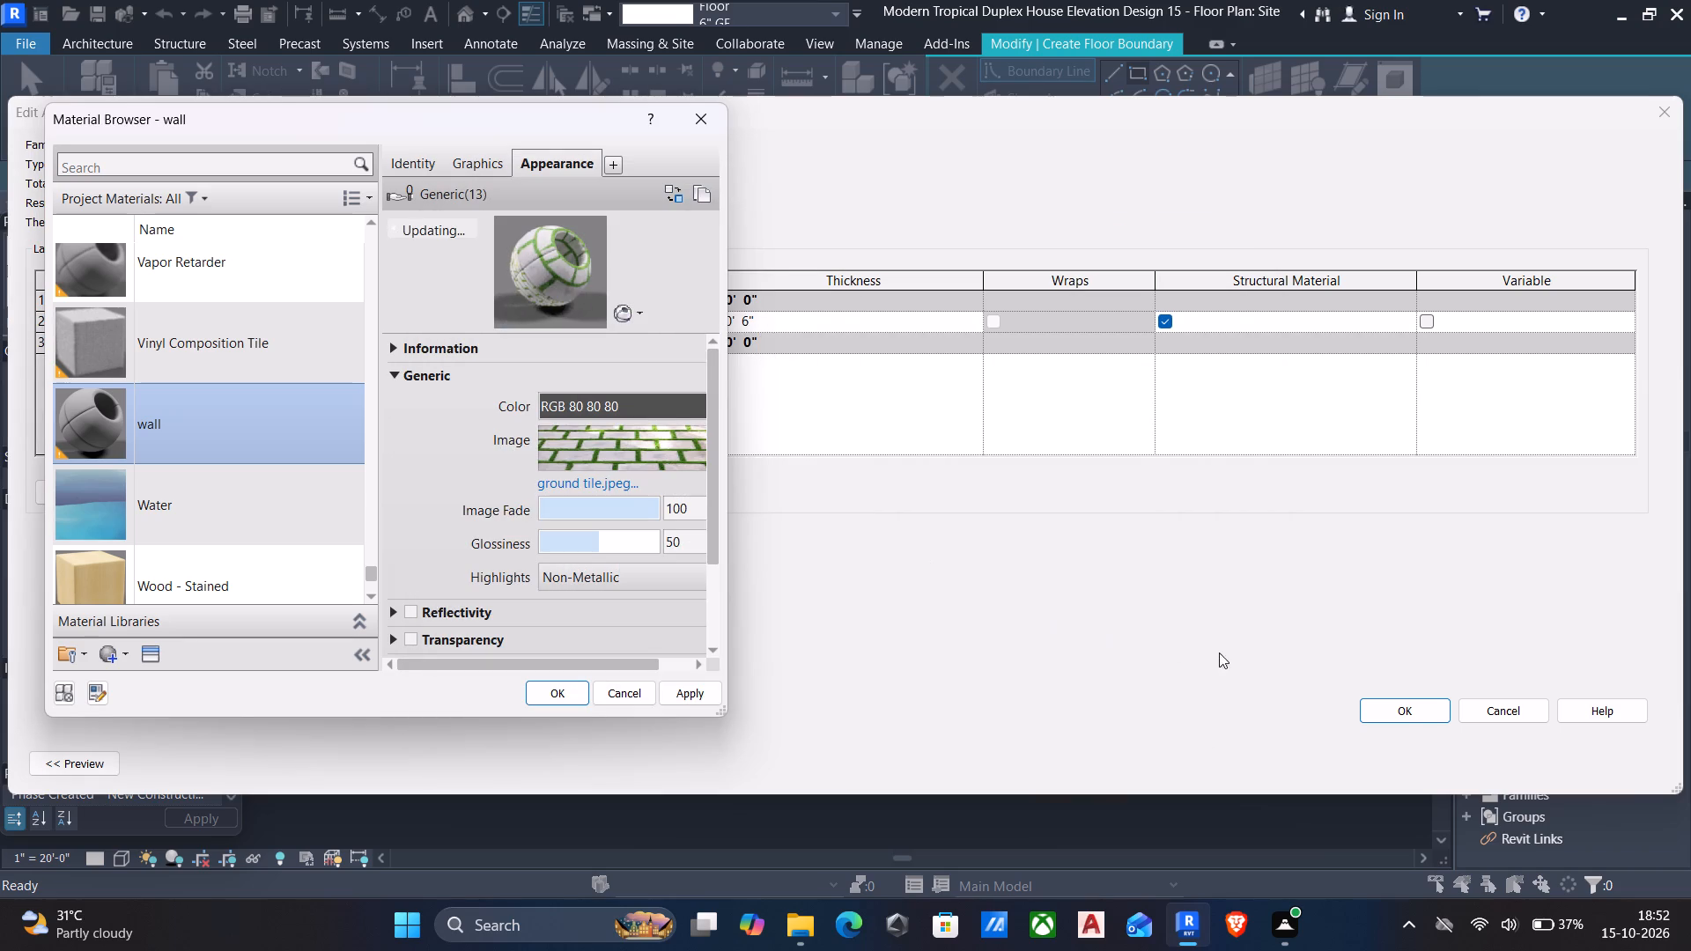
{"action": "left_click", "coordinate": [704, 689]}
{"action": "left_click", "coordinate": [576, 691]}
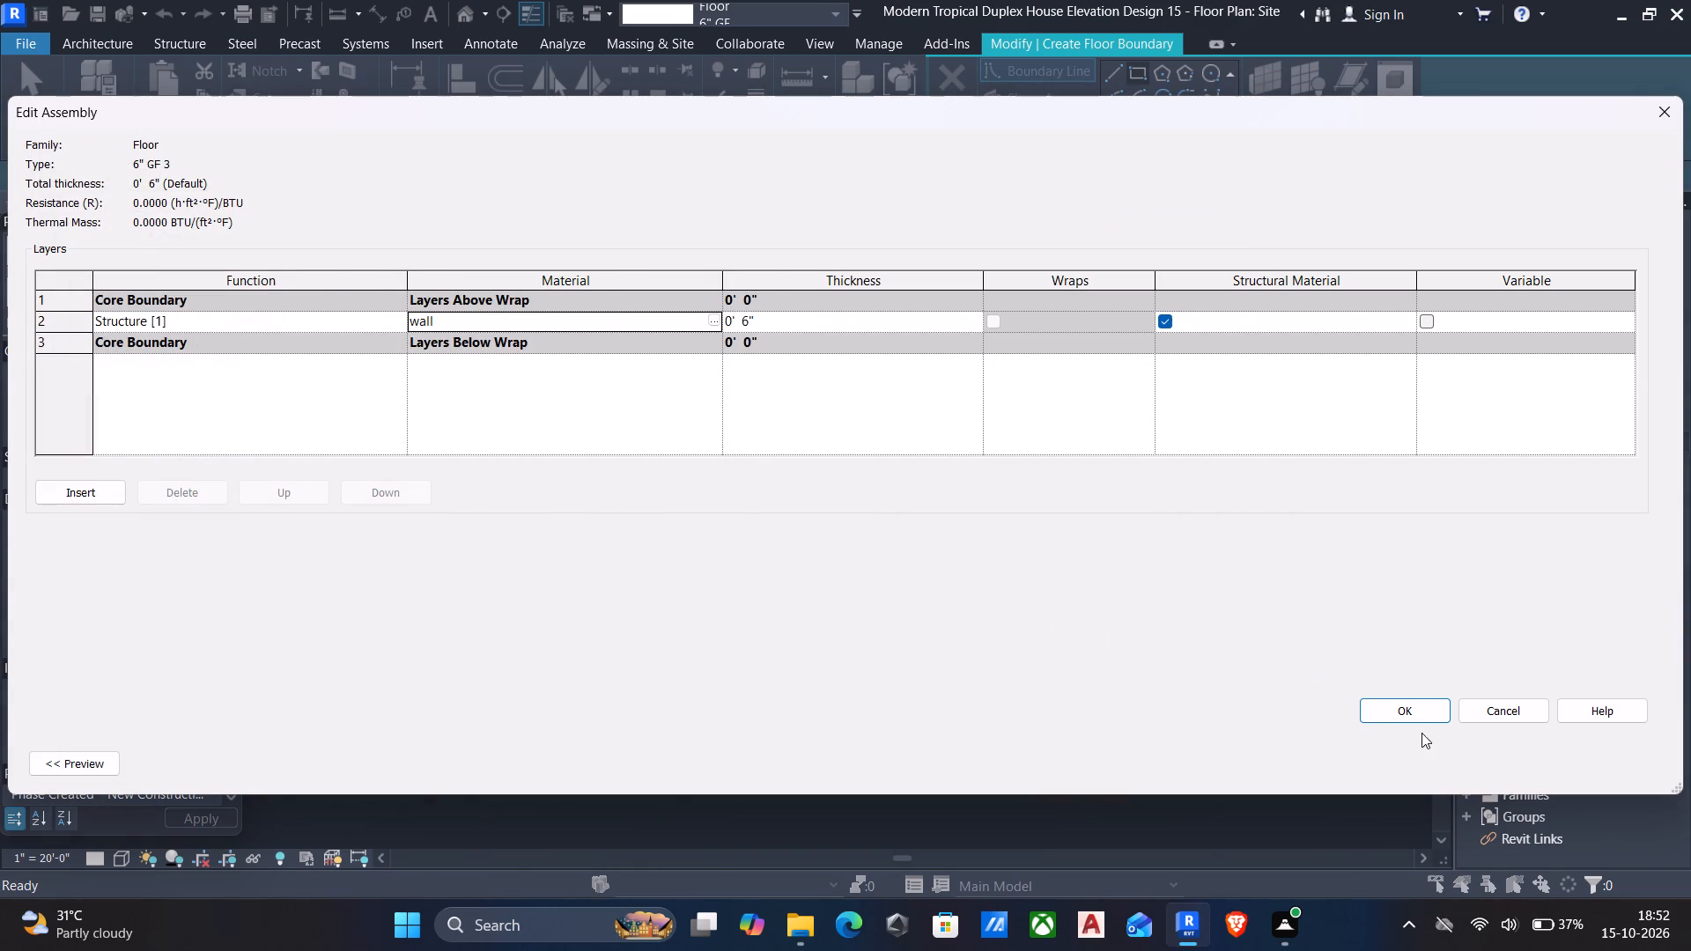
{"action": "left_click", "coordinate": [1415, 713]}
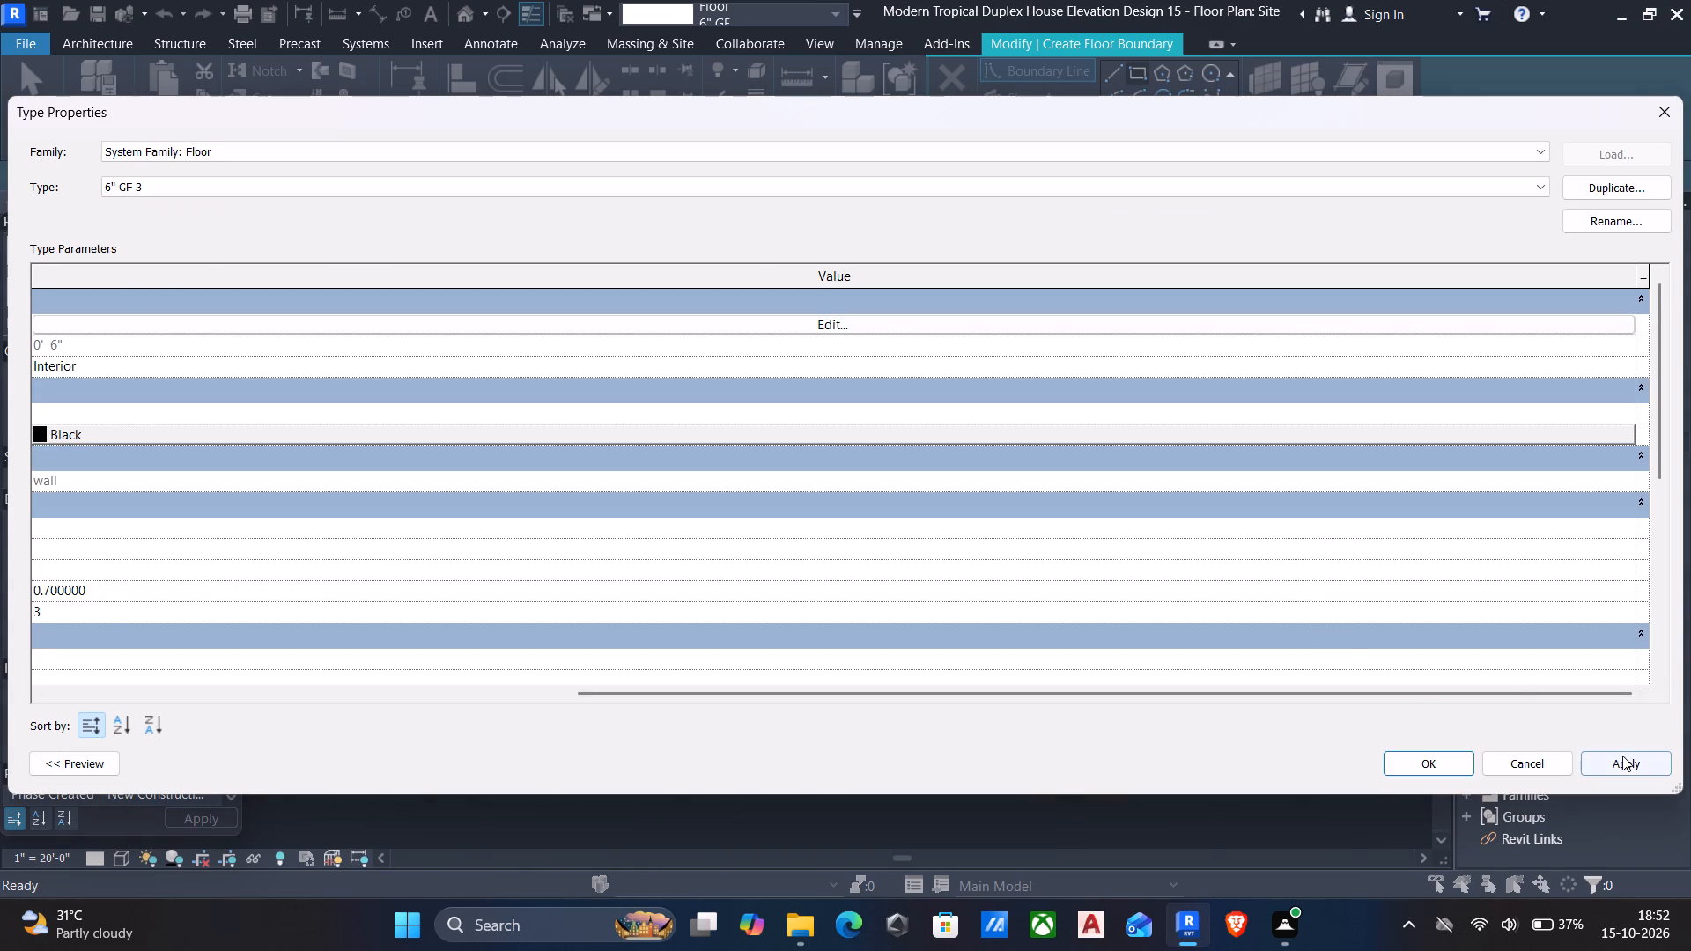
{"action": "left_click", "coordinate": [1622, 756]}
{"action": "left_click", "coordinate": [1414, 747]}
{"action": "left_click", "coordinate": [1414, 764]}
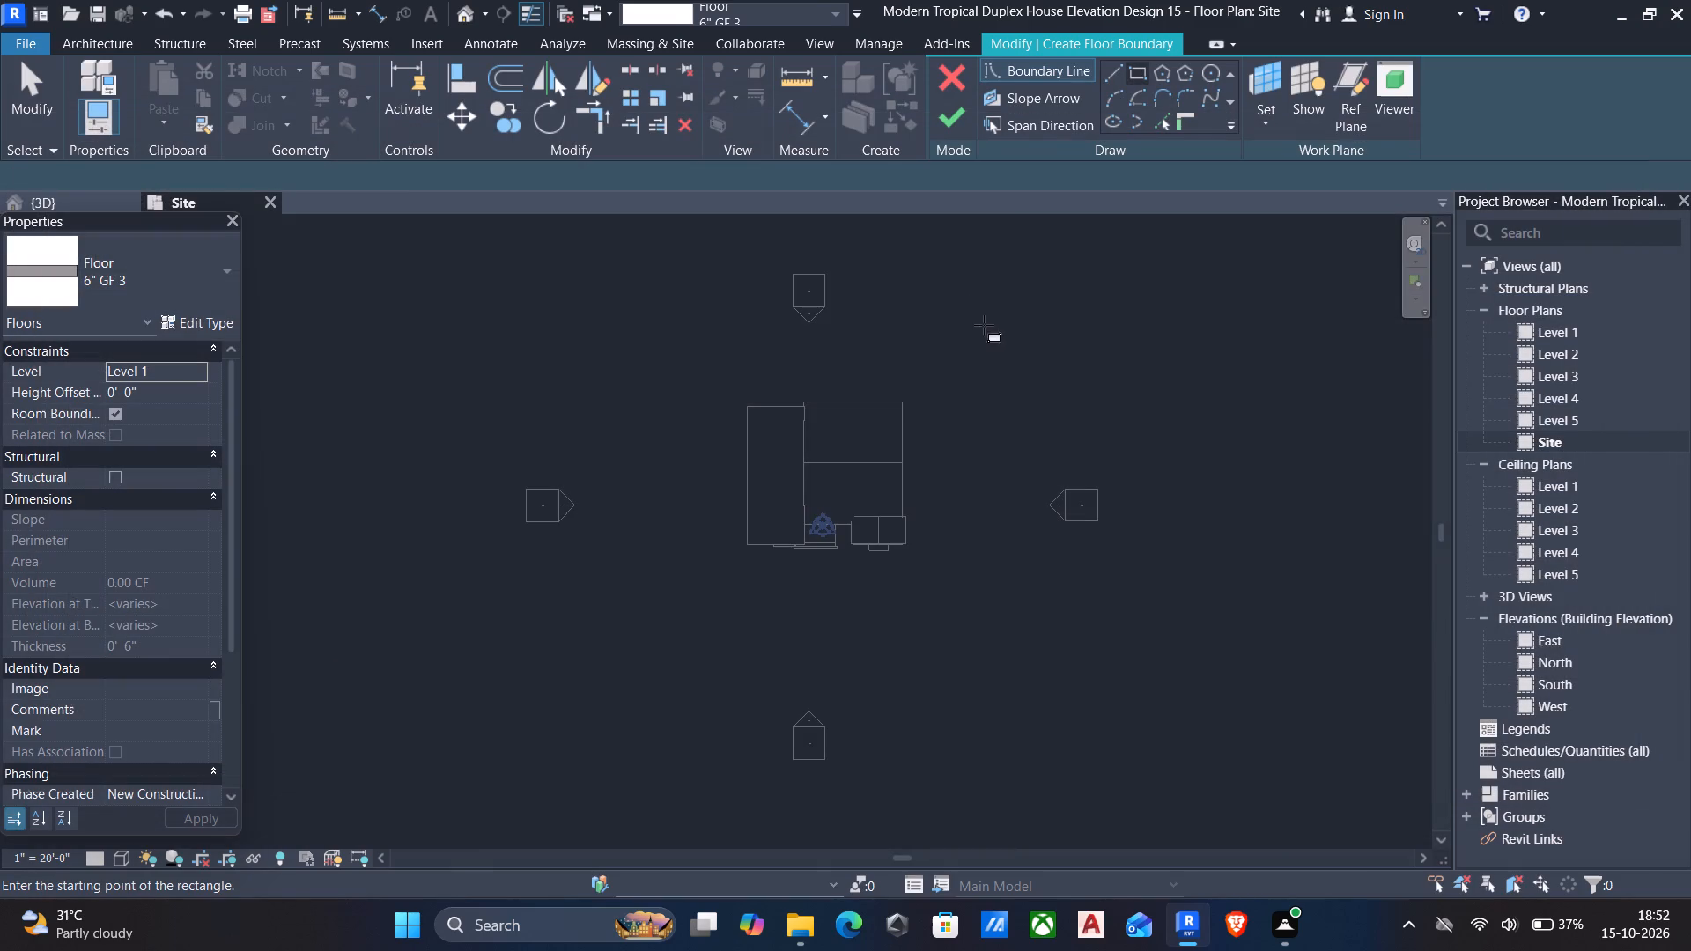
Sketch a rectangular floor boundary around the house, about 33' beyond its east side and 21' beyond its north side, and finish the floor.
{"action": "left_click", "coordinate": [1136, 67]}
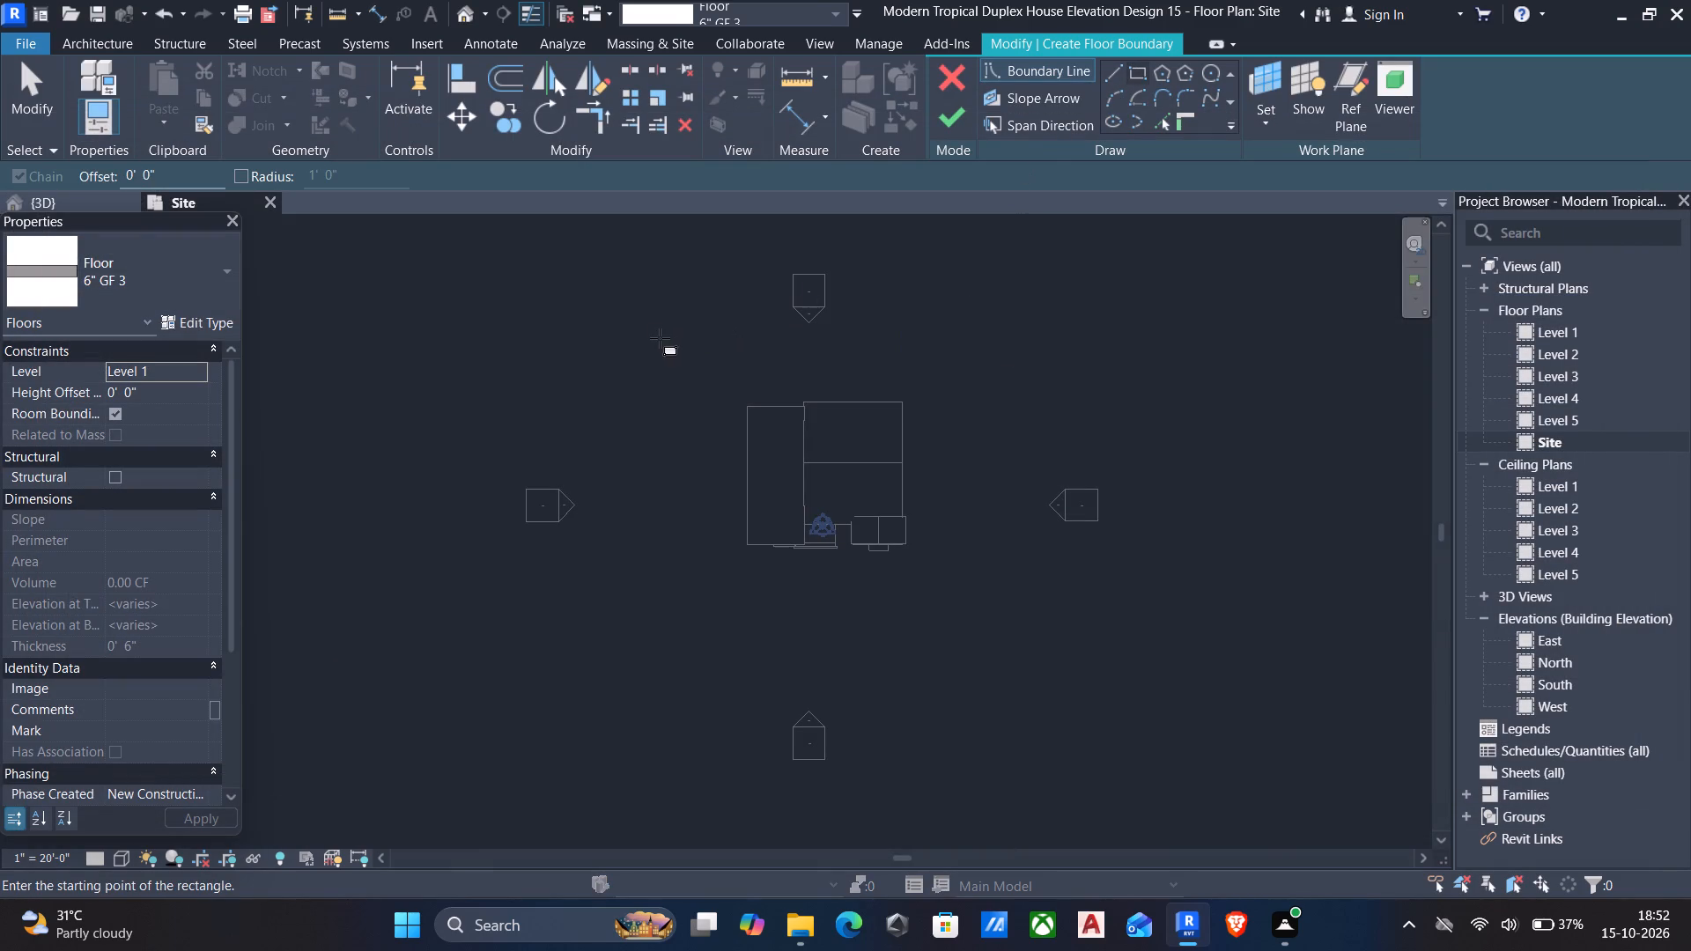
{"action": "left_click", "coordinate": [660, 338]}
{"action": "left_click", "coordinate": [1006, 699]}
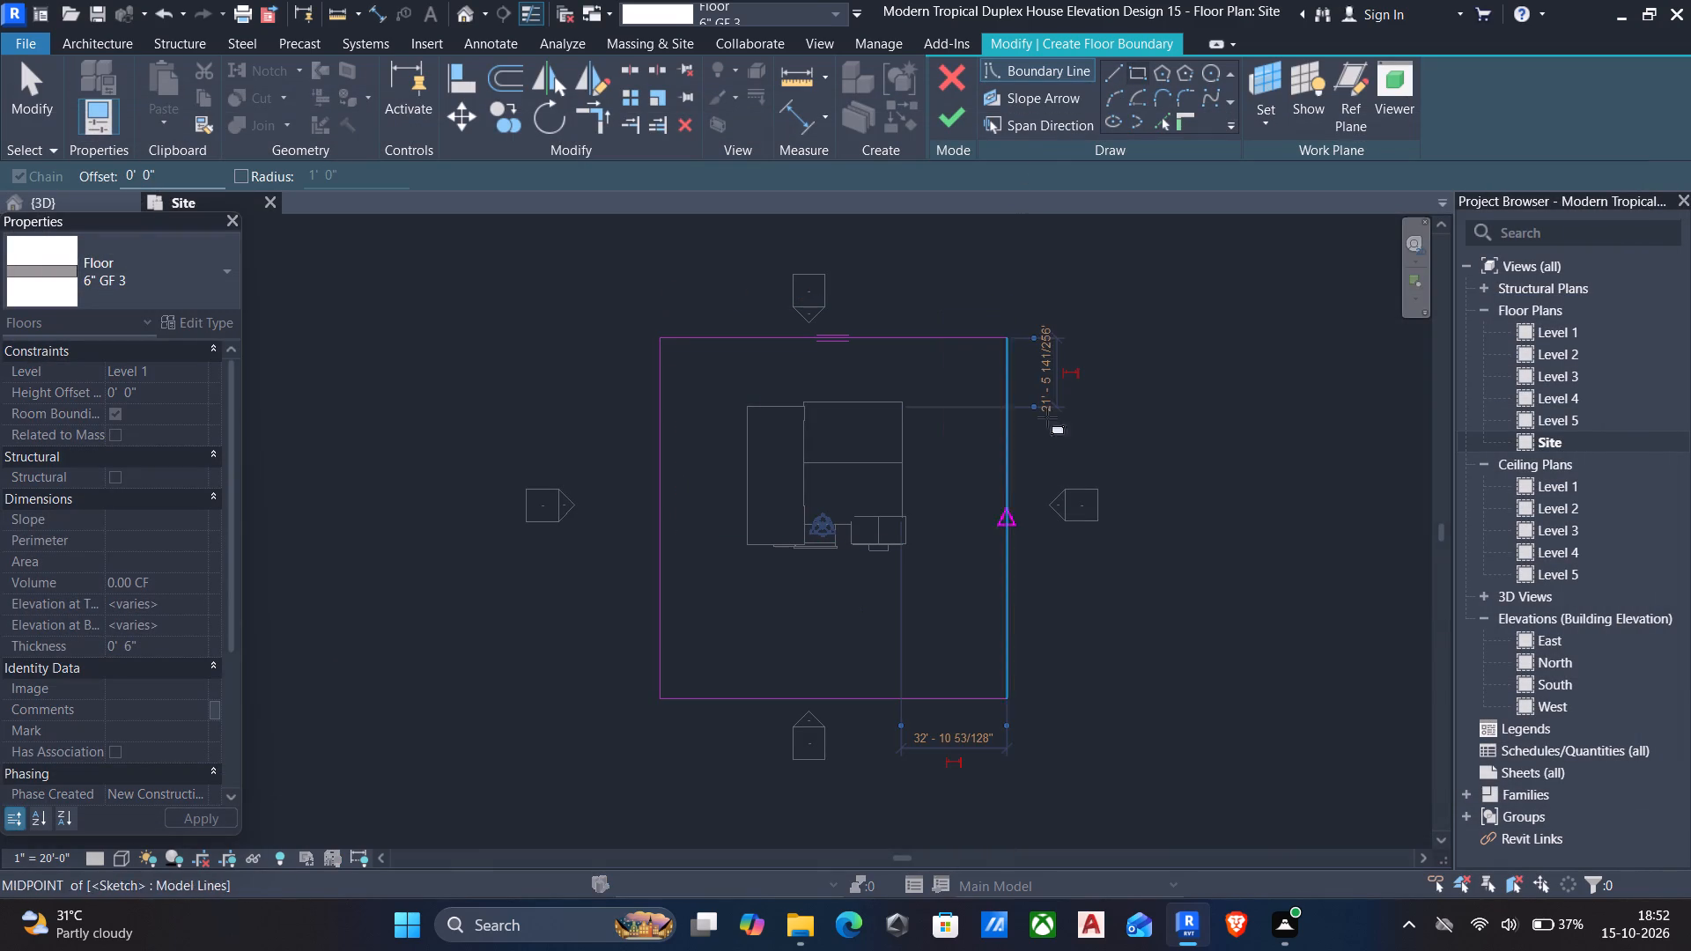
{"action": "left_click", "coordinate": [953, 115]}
Examine the ground tile finish on the site floor and the house walls in the 3D view.
{"action": "left_click", "coordinate": [460, 7]}
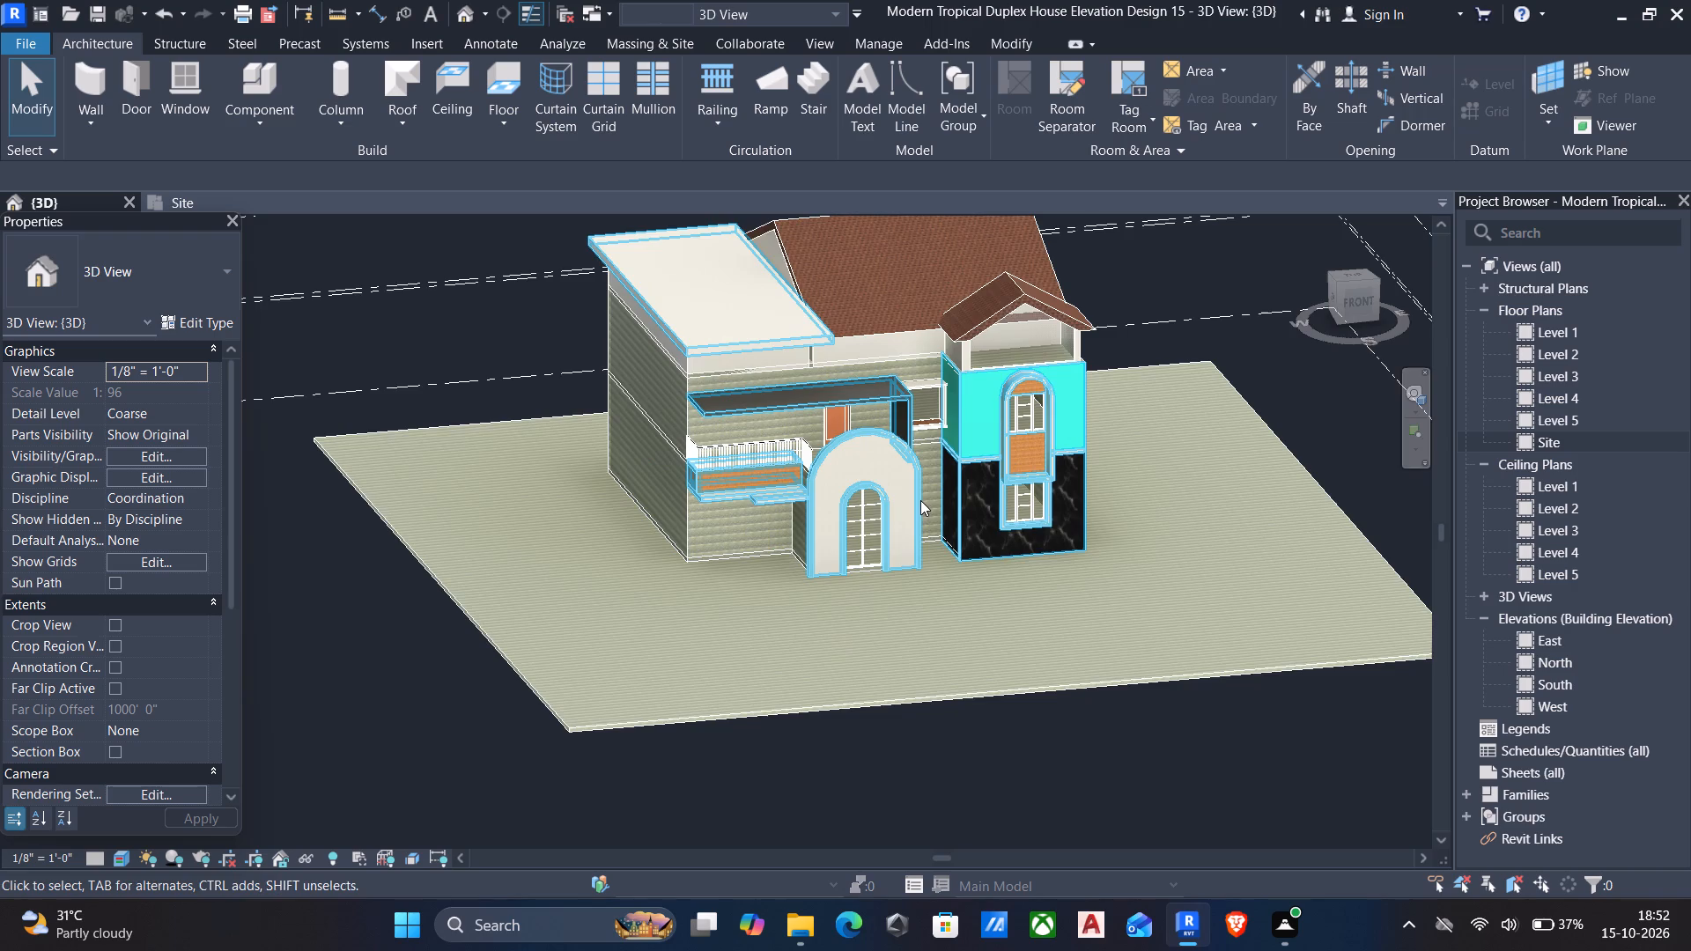
{"action": "scroll", "coordinate": [921, 499], "scroll_direction": "up", "scroll_amount": 3}
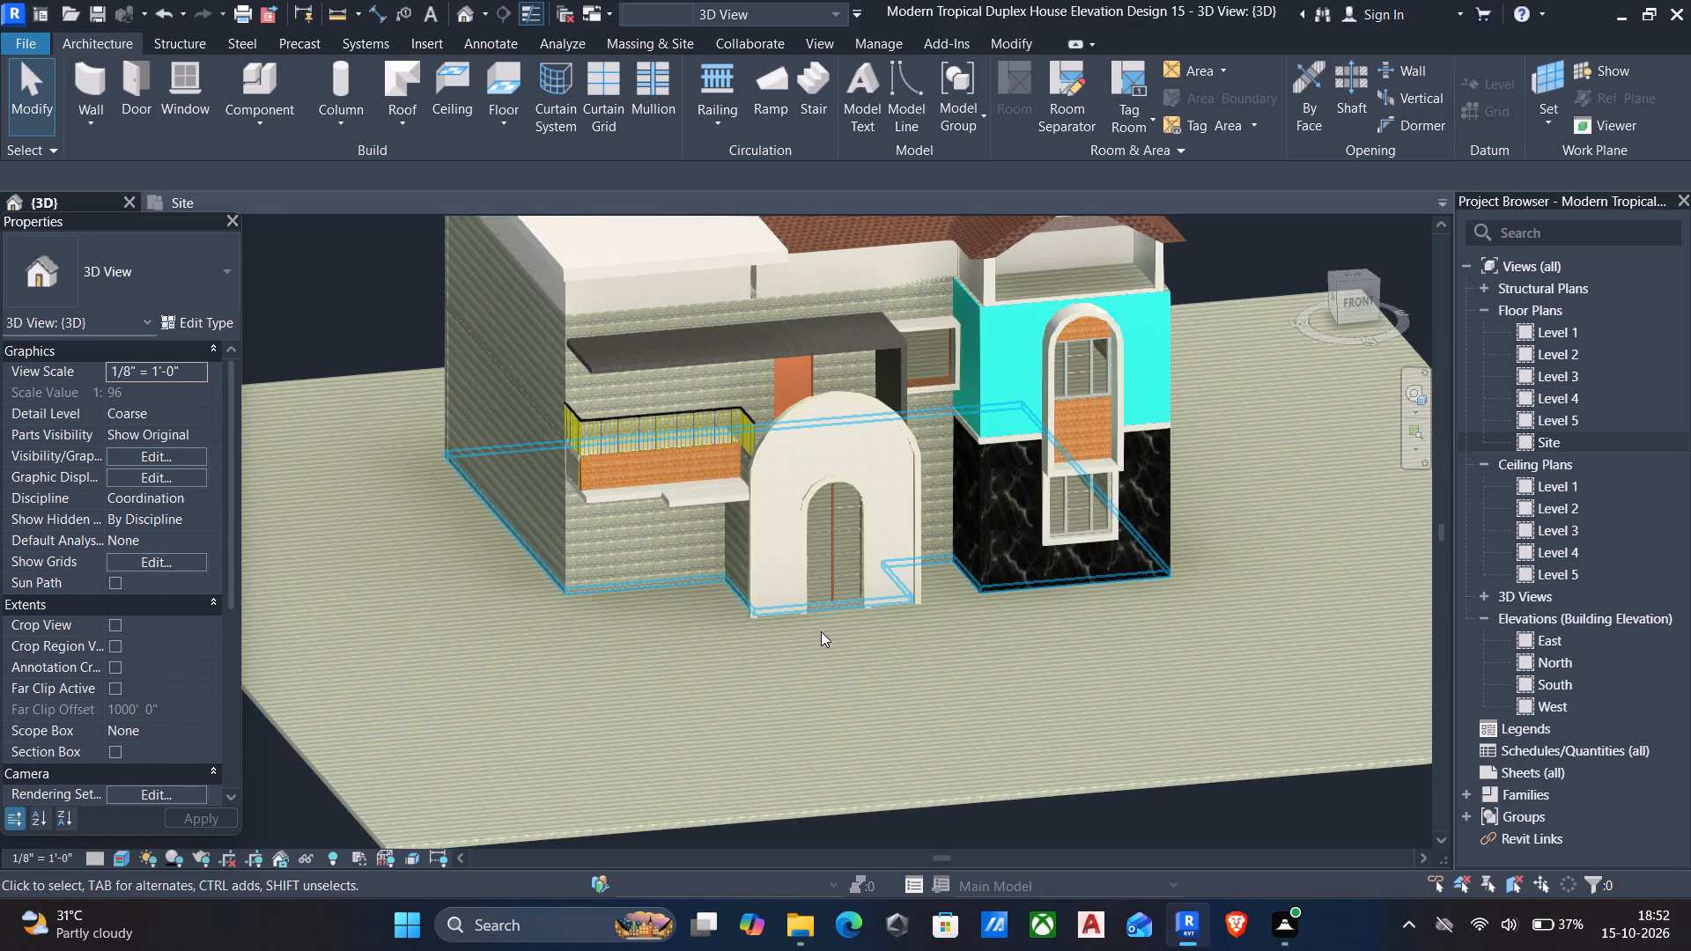
{"action": "scroll", "coordinate": [847, 623], "scroll_direction": "up", "scroll_amount": 5}
{"action": "scroll", "coordinate": [860, 492], "scroll_direction": "up", "scroll_amount": 5}
{"action": "scroll", "coordinate": [818, 577], "scroll_direction": "up", "scroll_amount": 2}
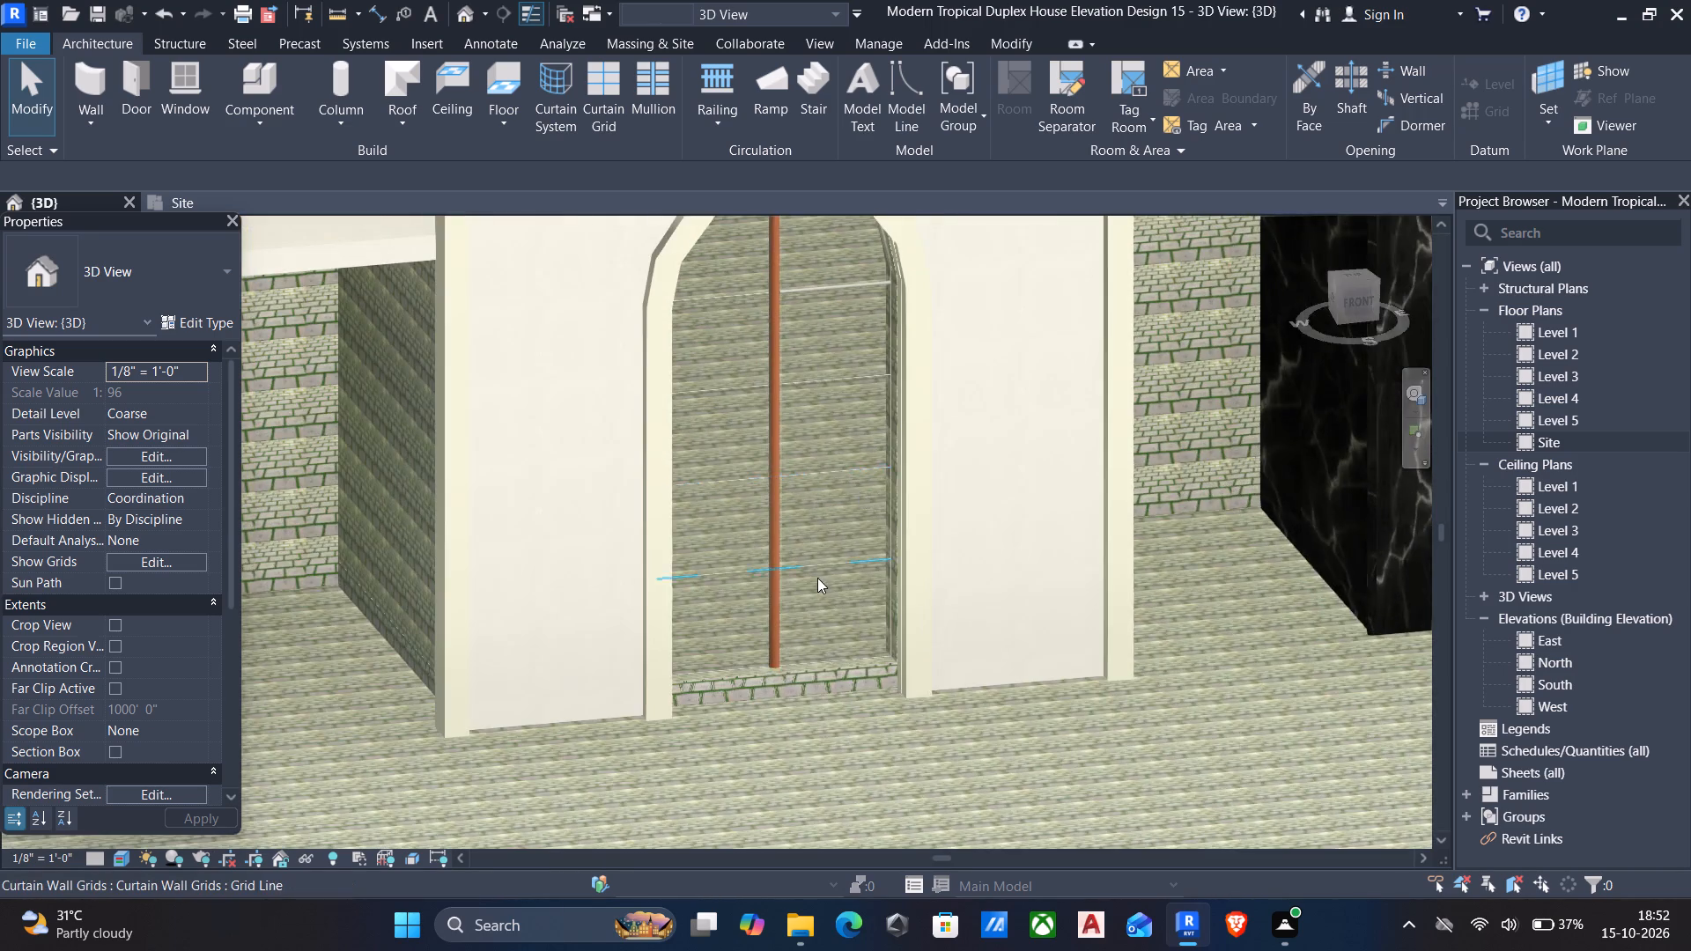
{"action": "scroll", "coordinate": [817, 578], "scroll_direction": "up", "scroll_amount": 2}
{"action": "scroll", "coordinate": [860, 654], "scroll_direction": "up", "scroll_amount": 5}
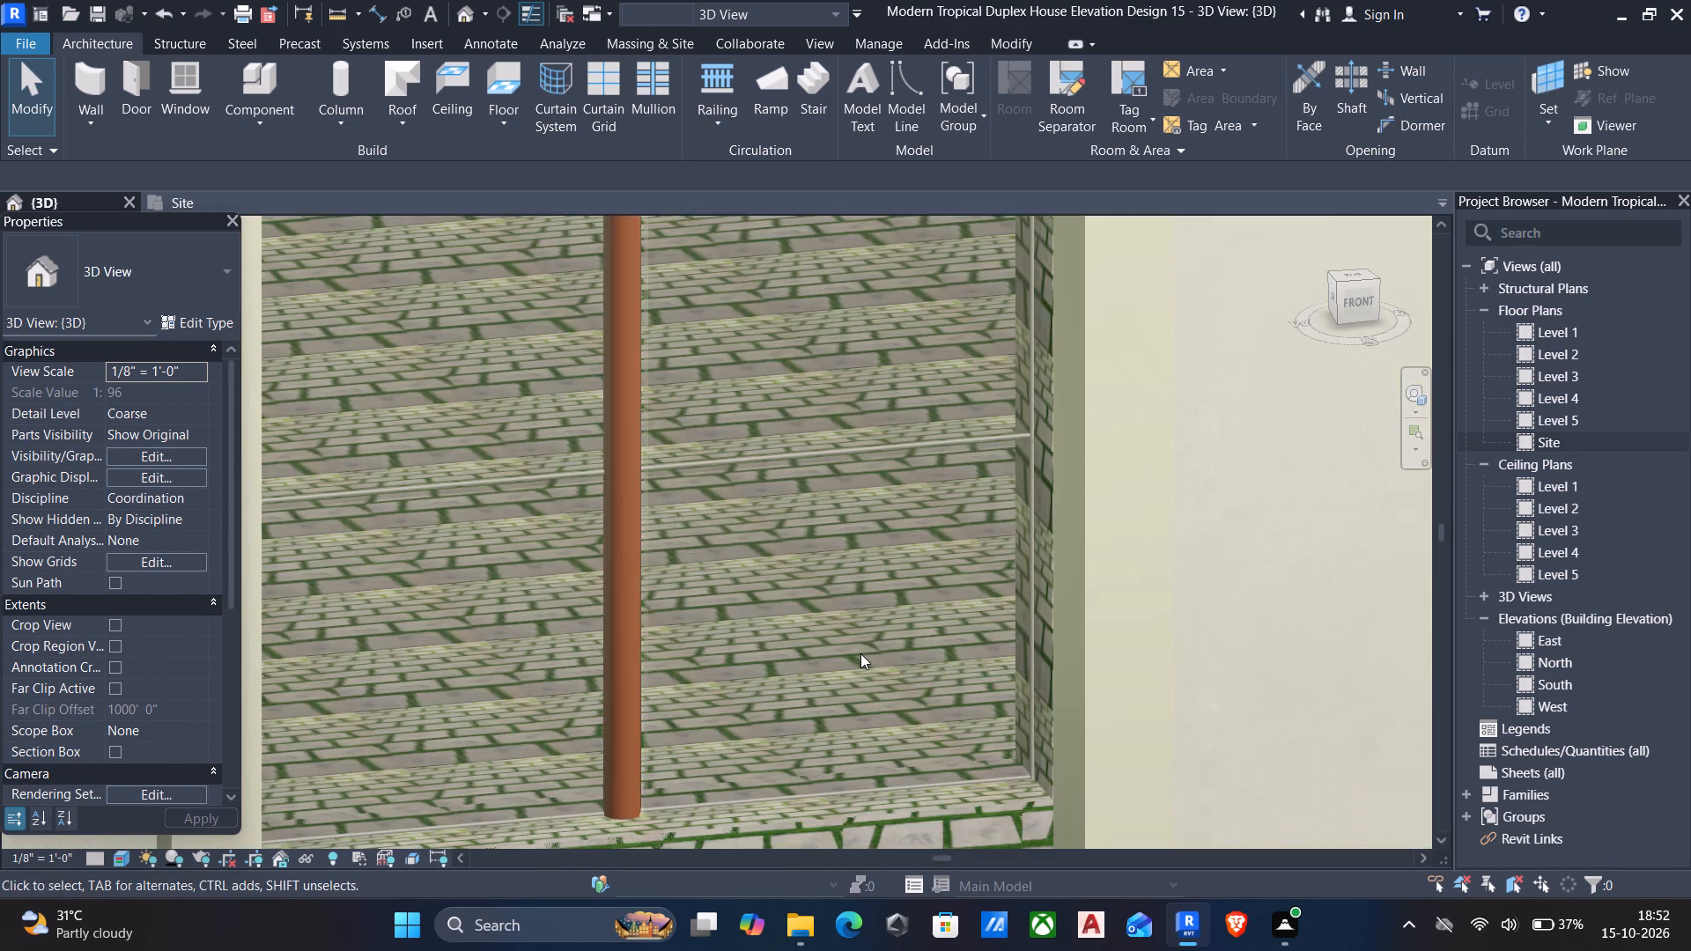
{"action": "scroll", "coordinate": [860, 653], "scroll_direction": "down", "scroll_amount": 20}
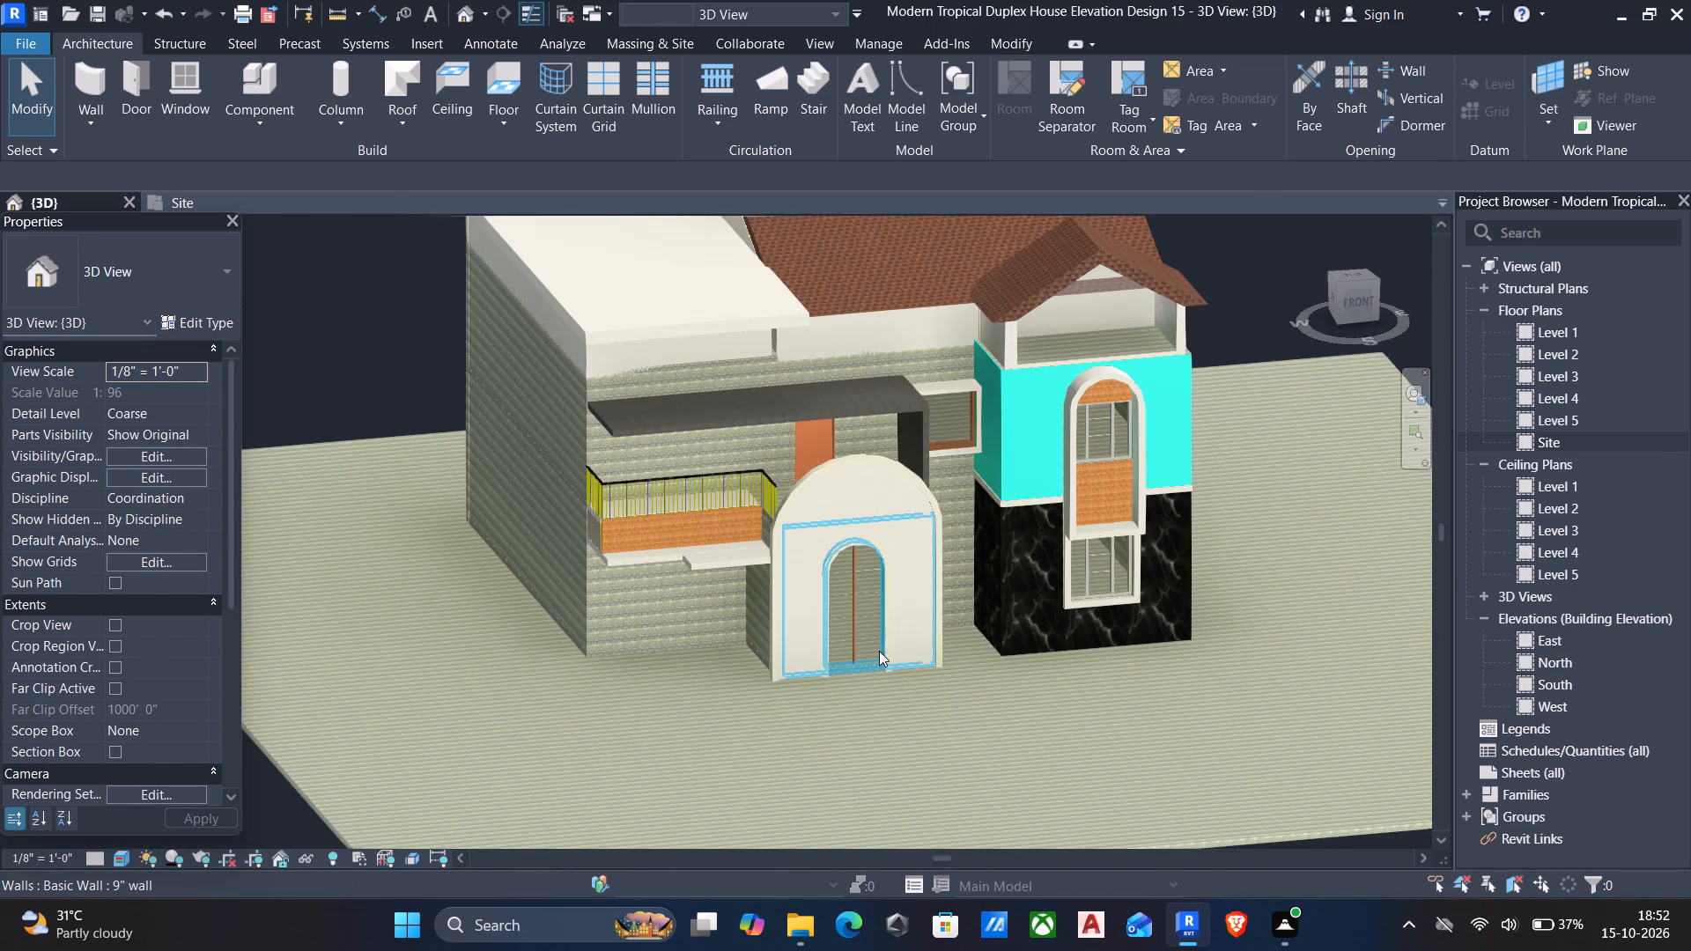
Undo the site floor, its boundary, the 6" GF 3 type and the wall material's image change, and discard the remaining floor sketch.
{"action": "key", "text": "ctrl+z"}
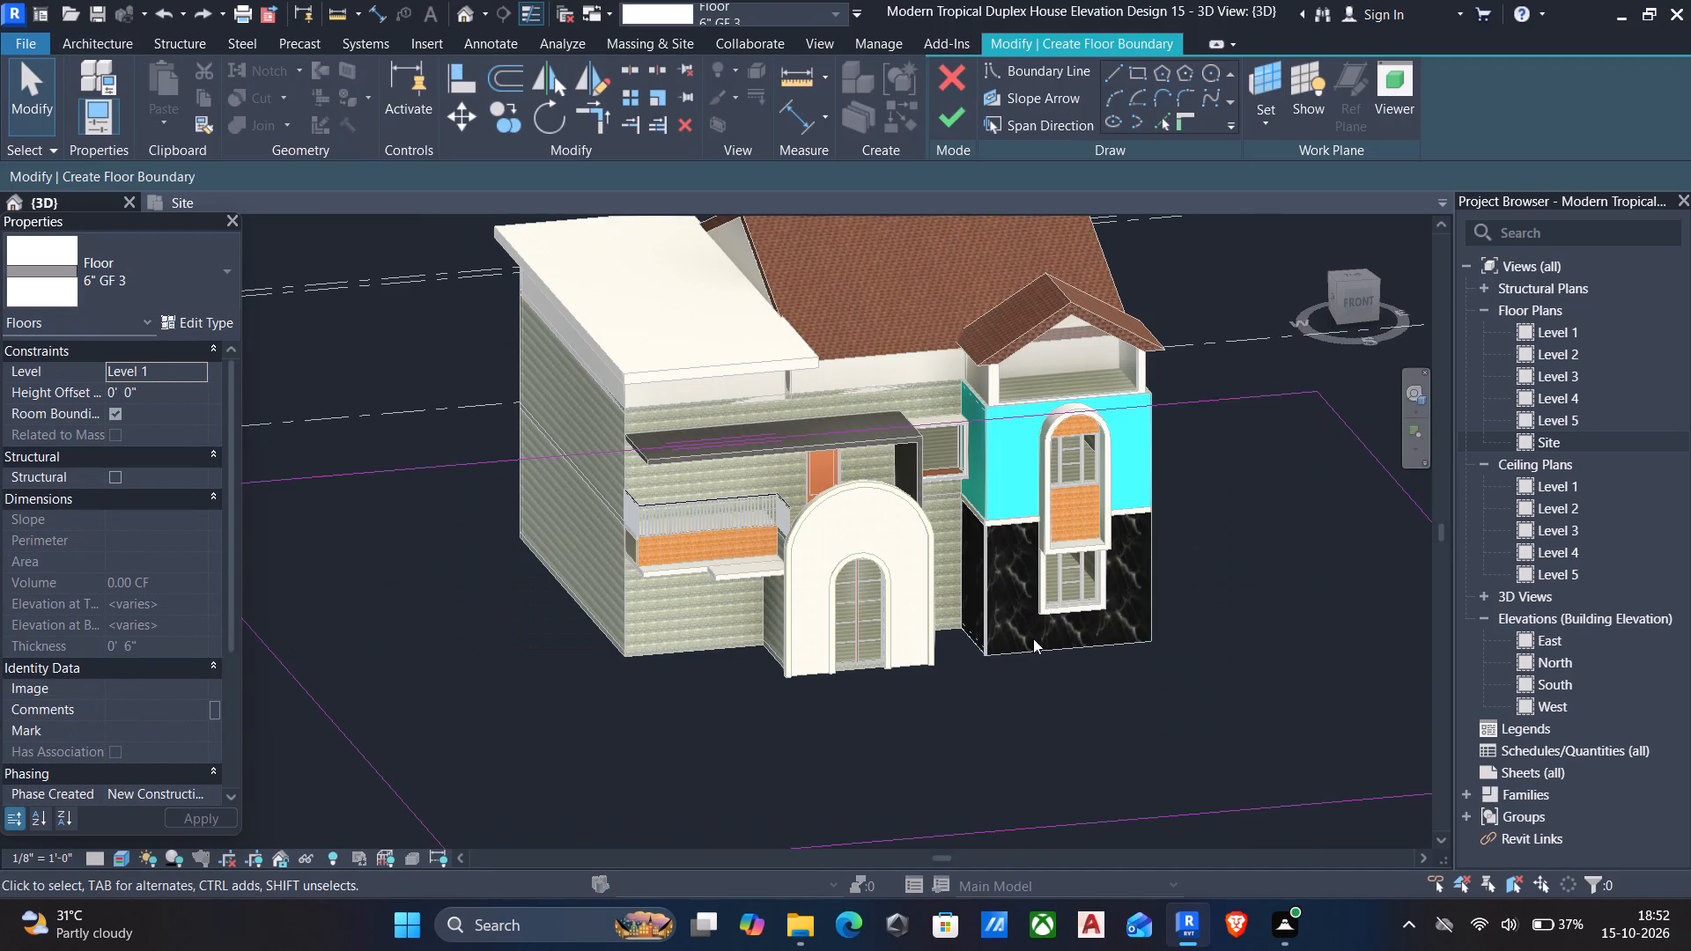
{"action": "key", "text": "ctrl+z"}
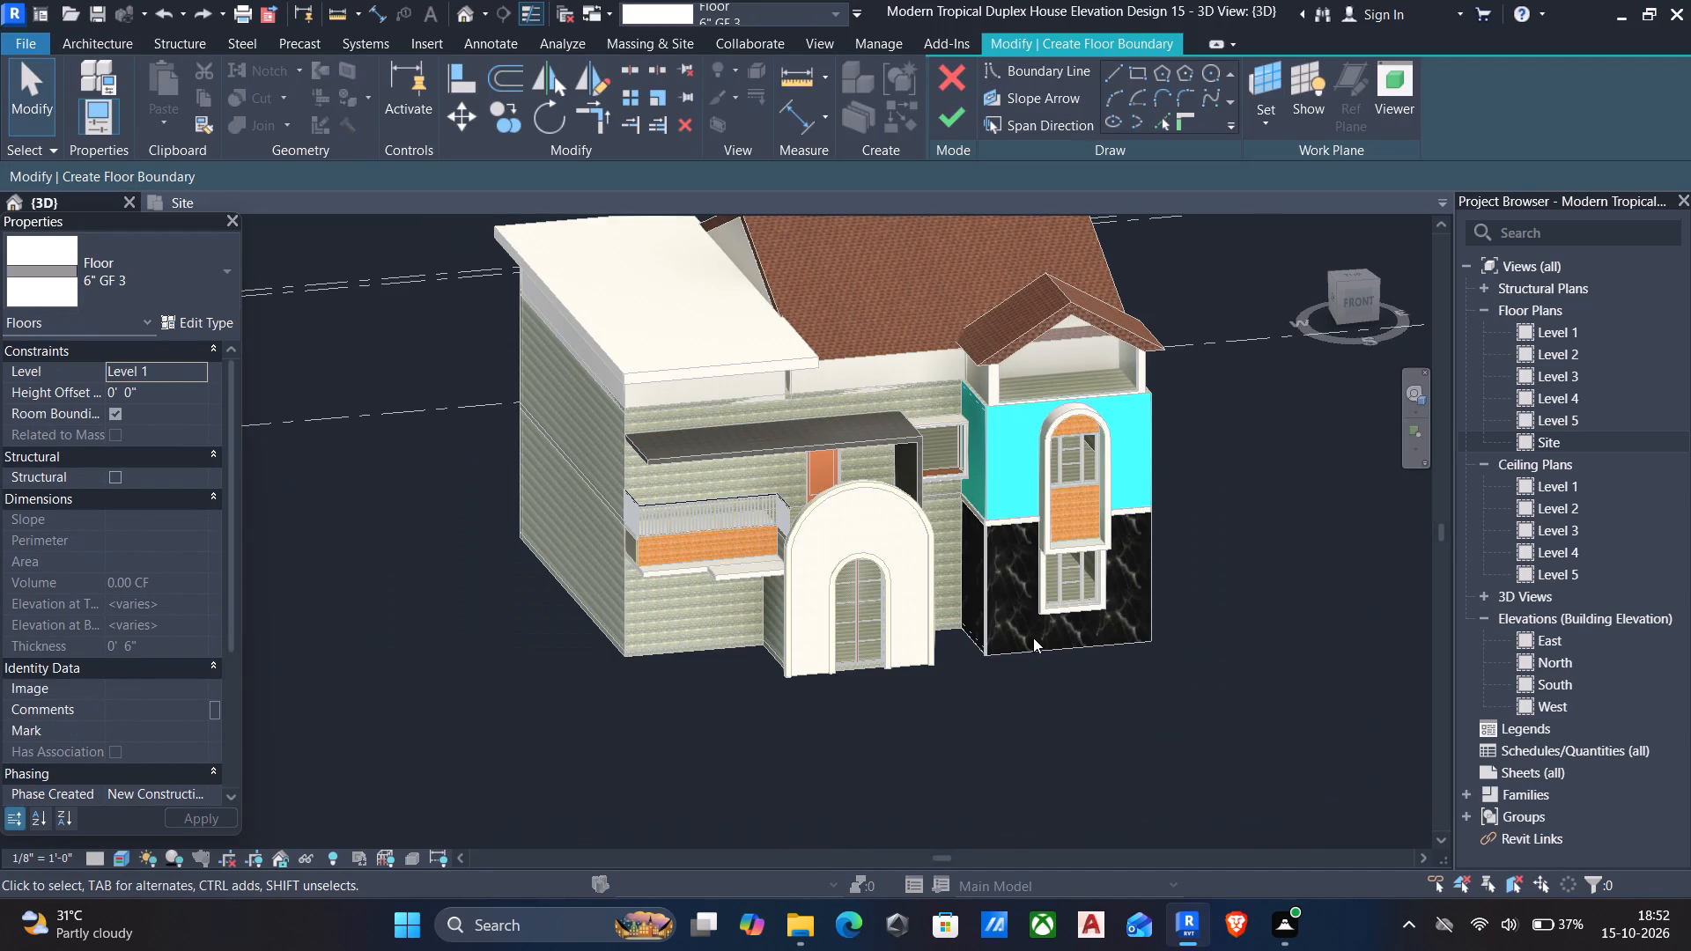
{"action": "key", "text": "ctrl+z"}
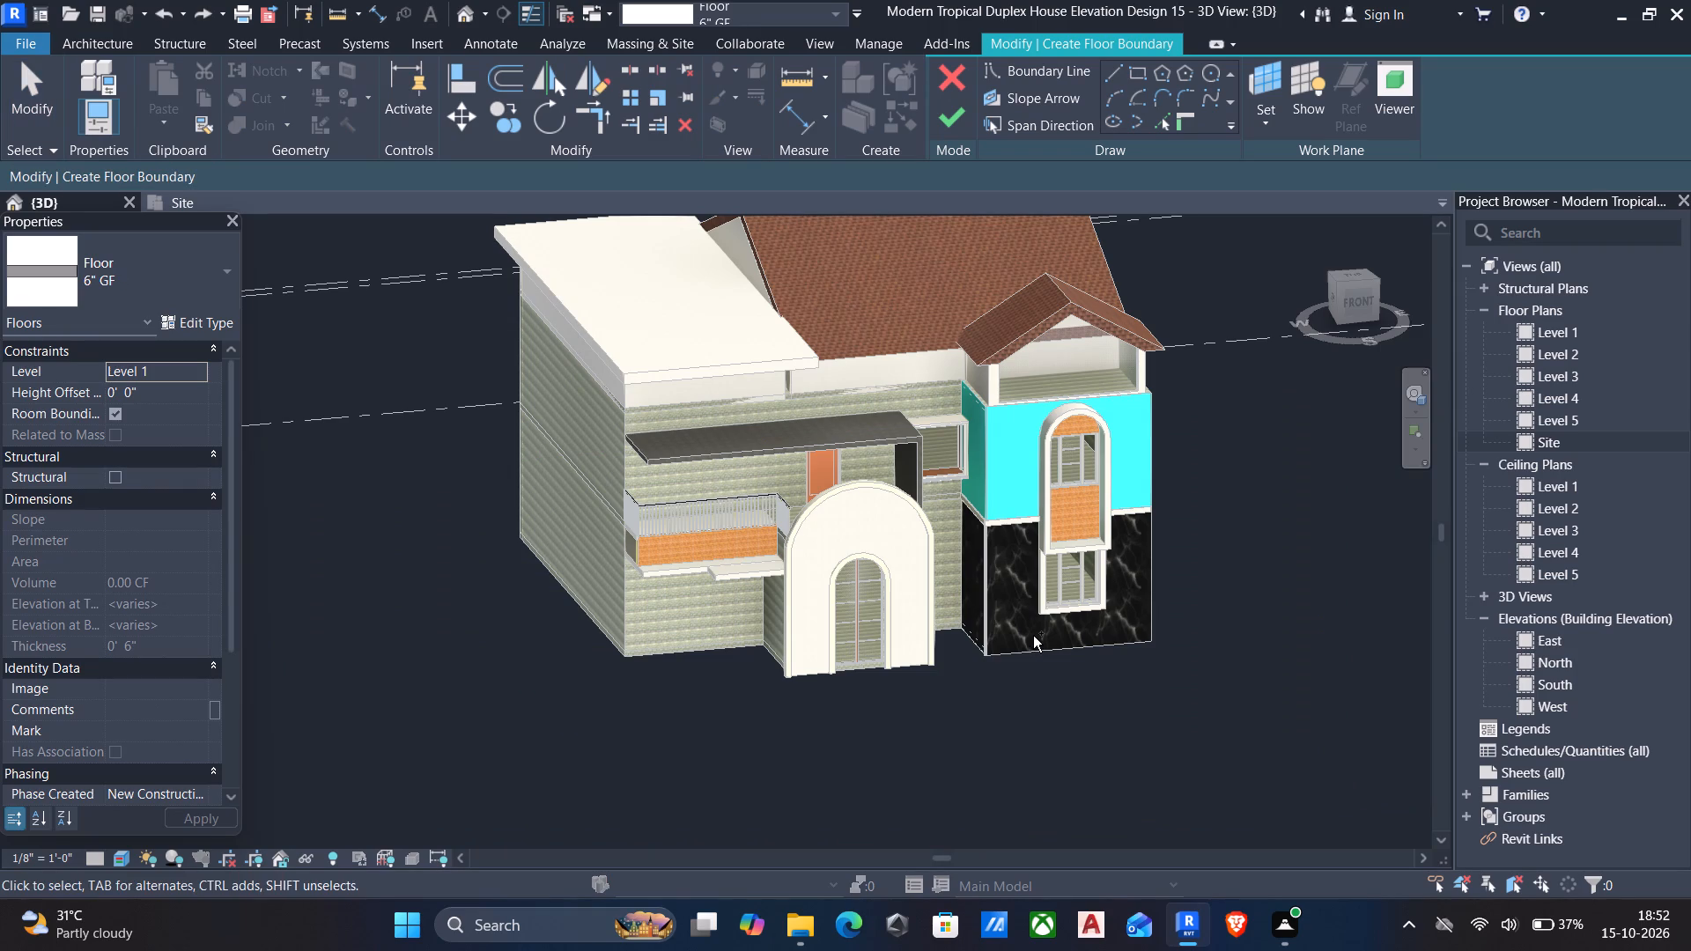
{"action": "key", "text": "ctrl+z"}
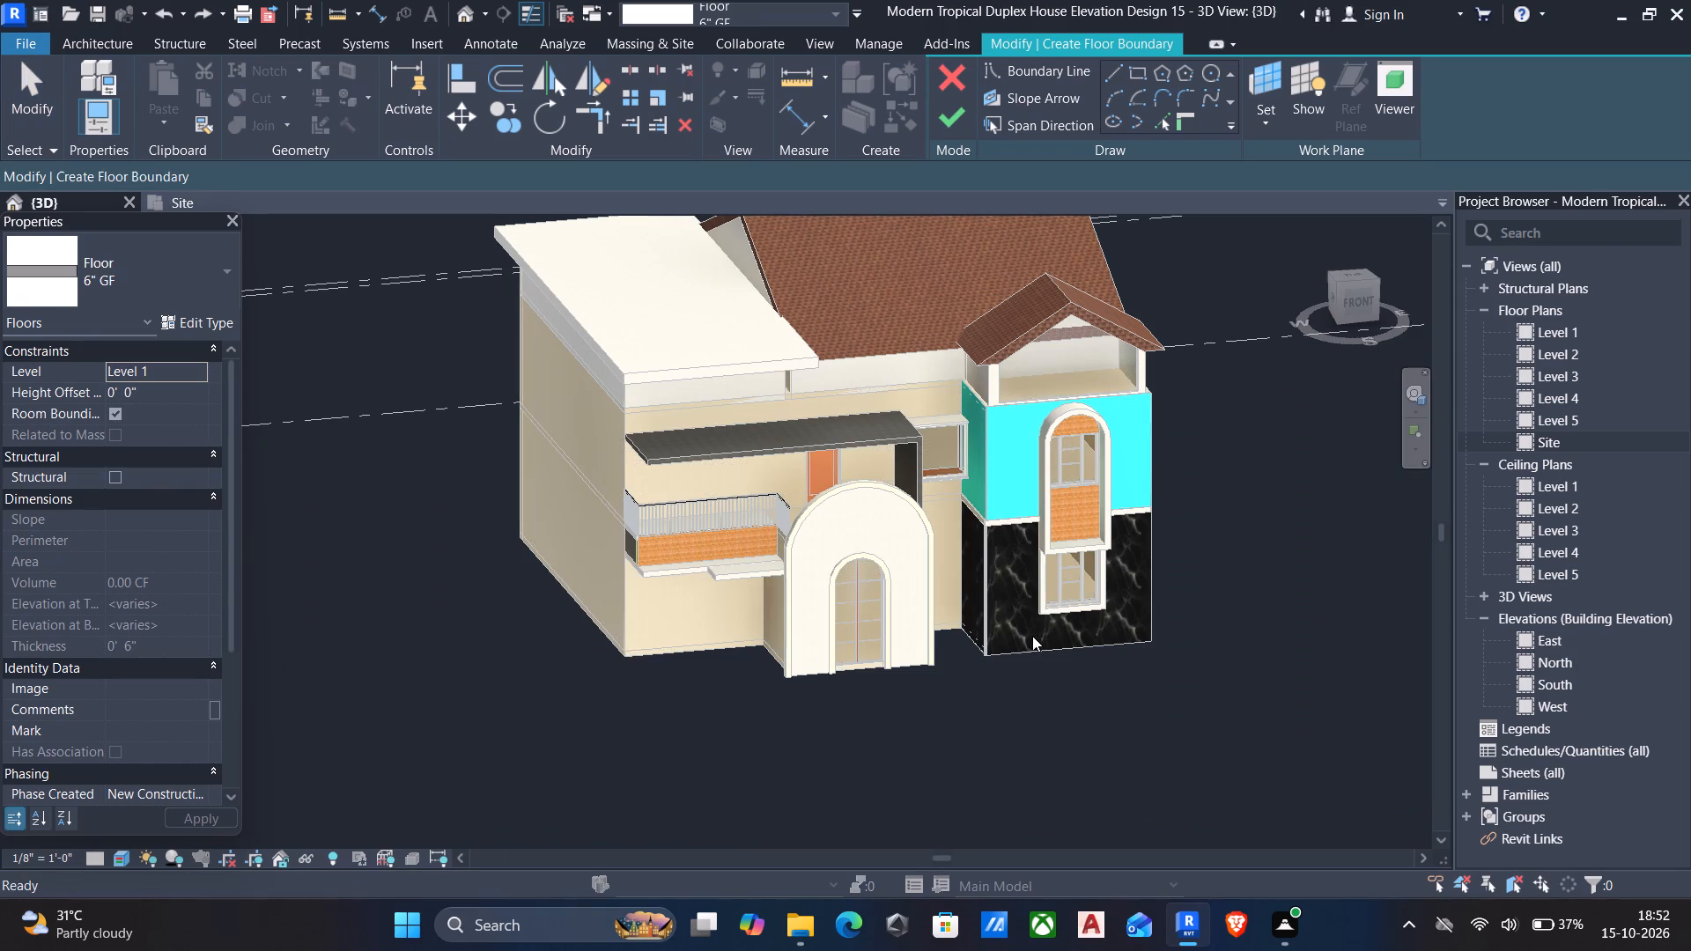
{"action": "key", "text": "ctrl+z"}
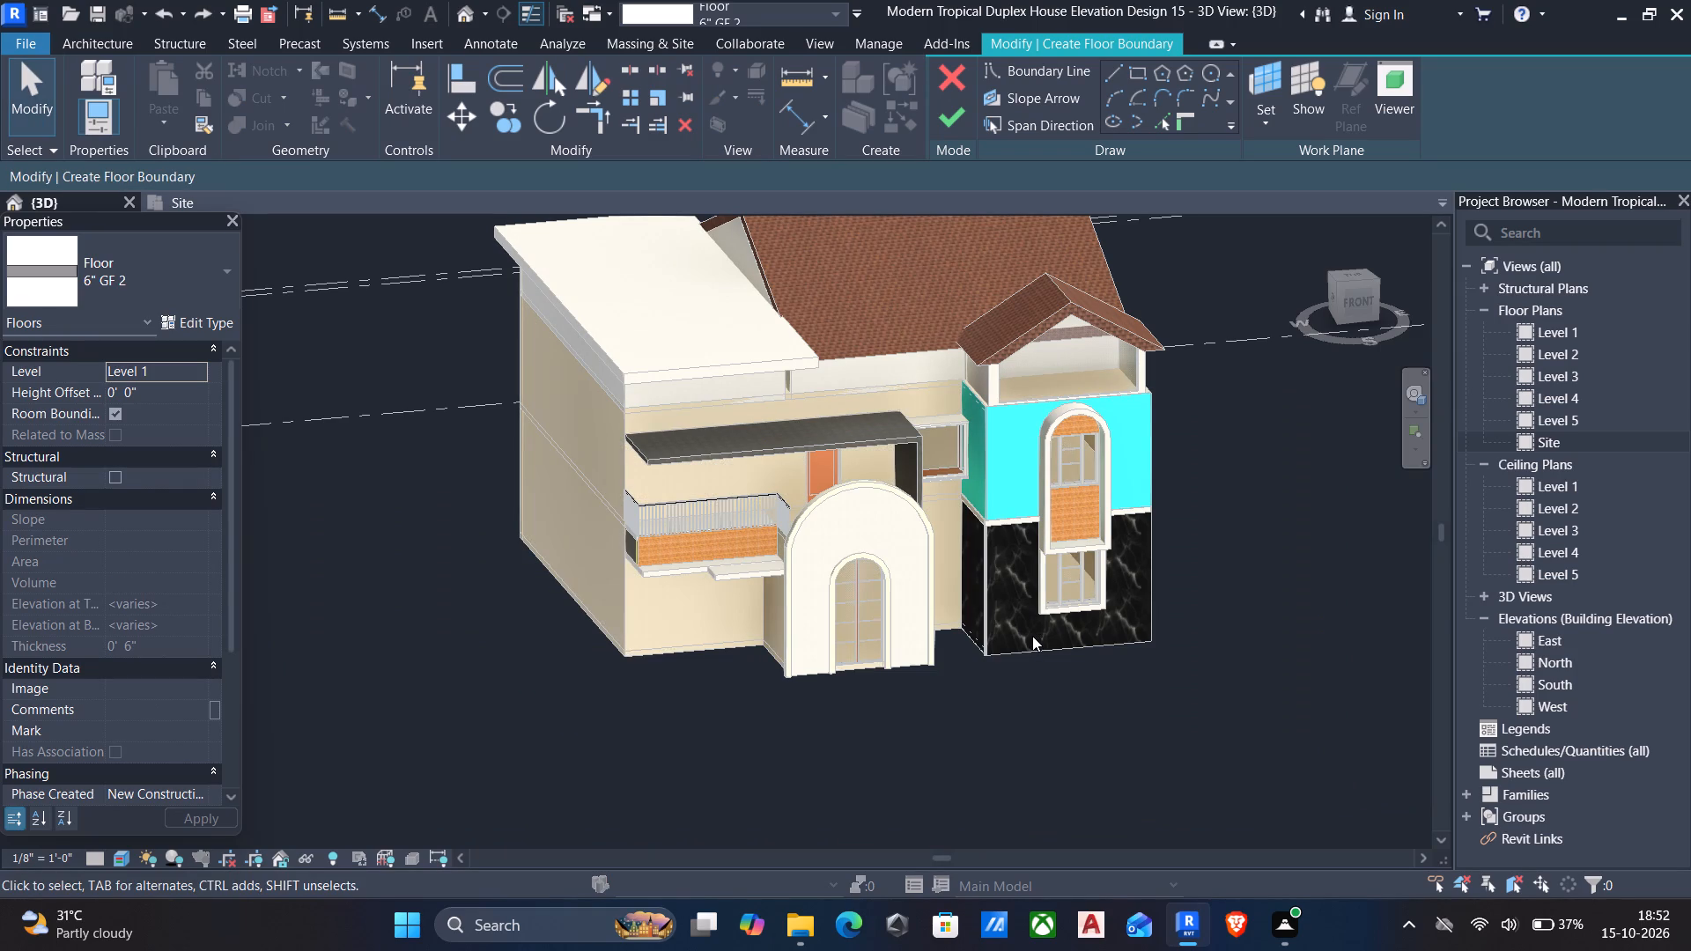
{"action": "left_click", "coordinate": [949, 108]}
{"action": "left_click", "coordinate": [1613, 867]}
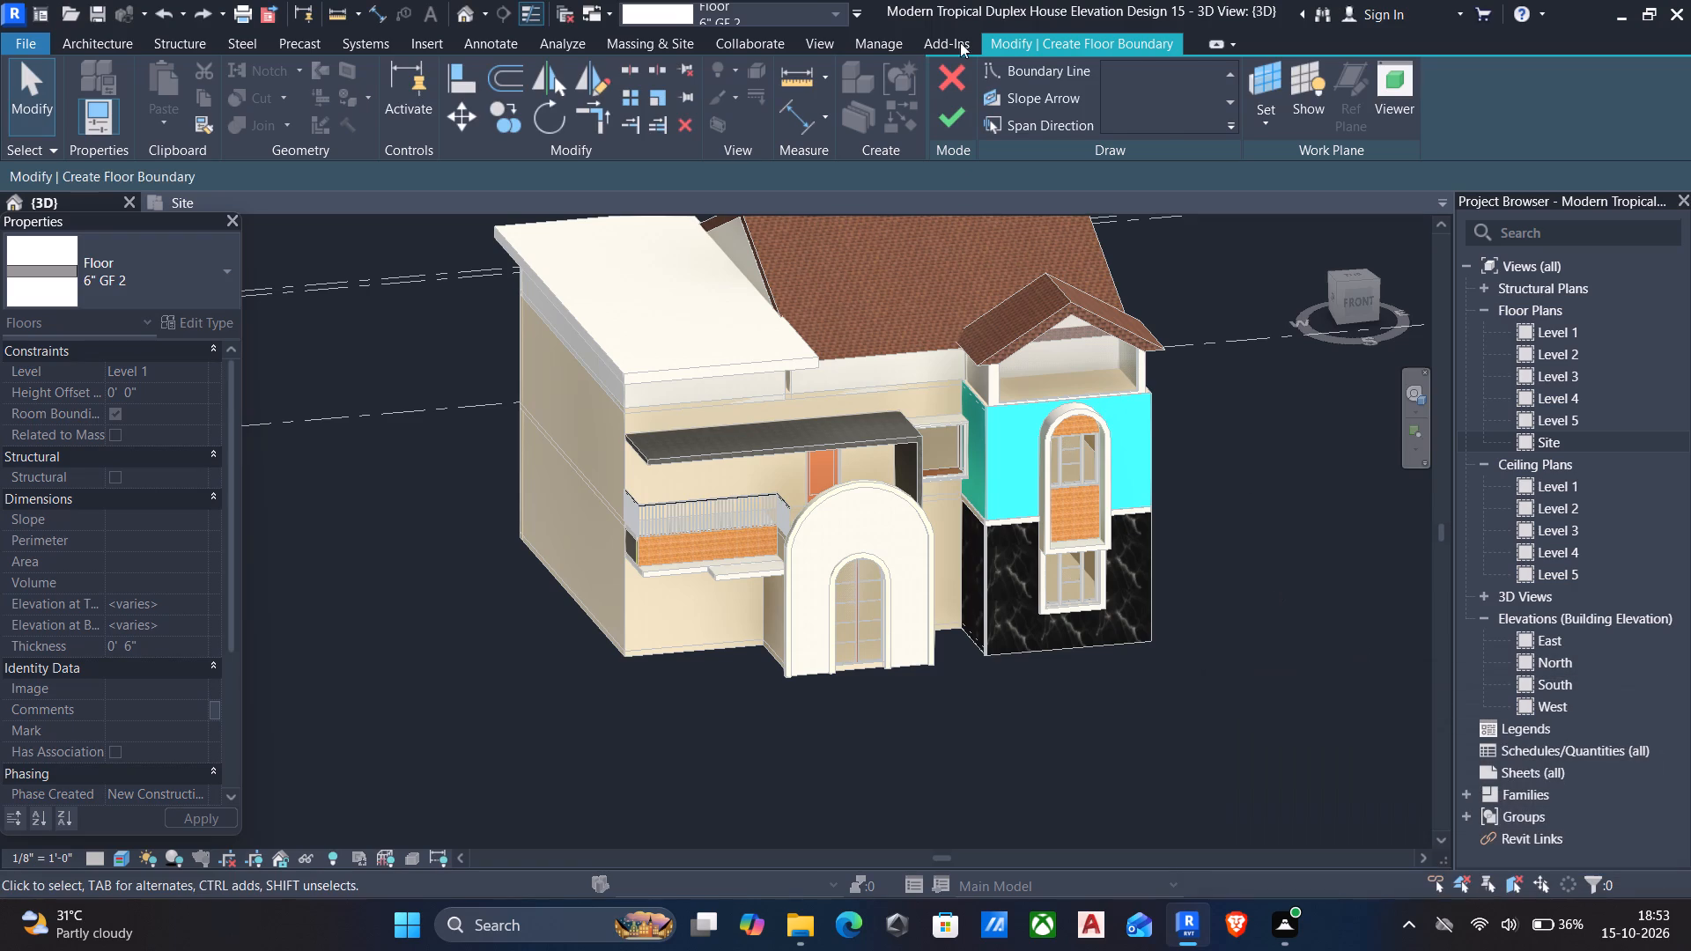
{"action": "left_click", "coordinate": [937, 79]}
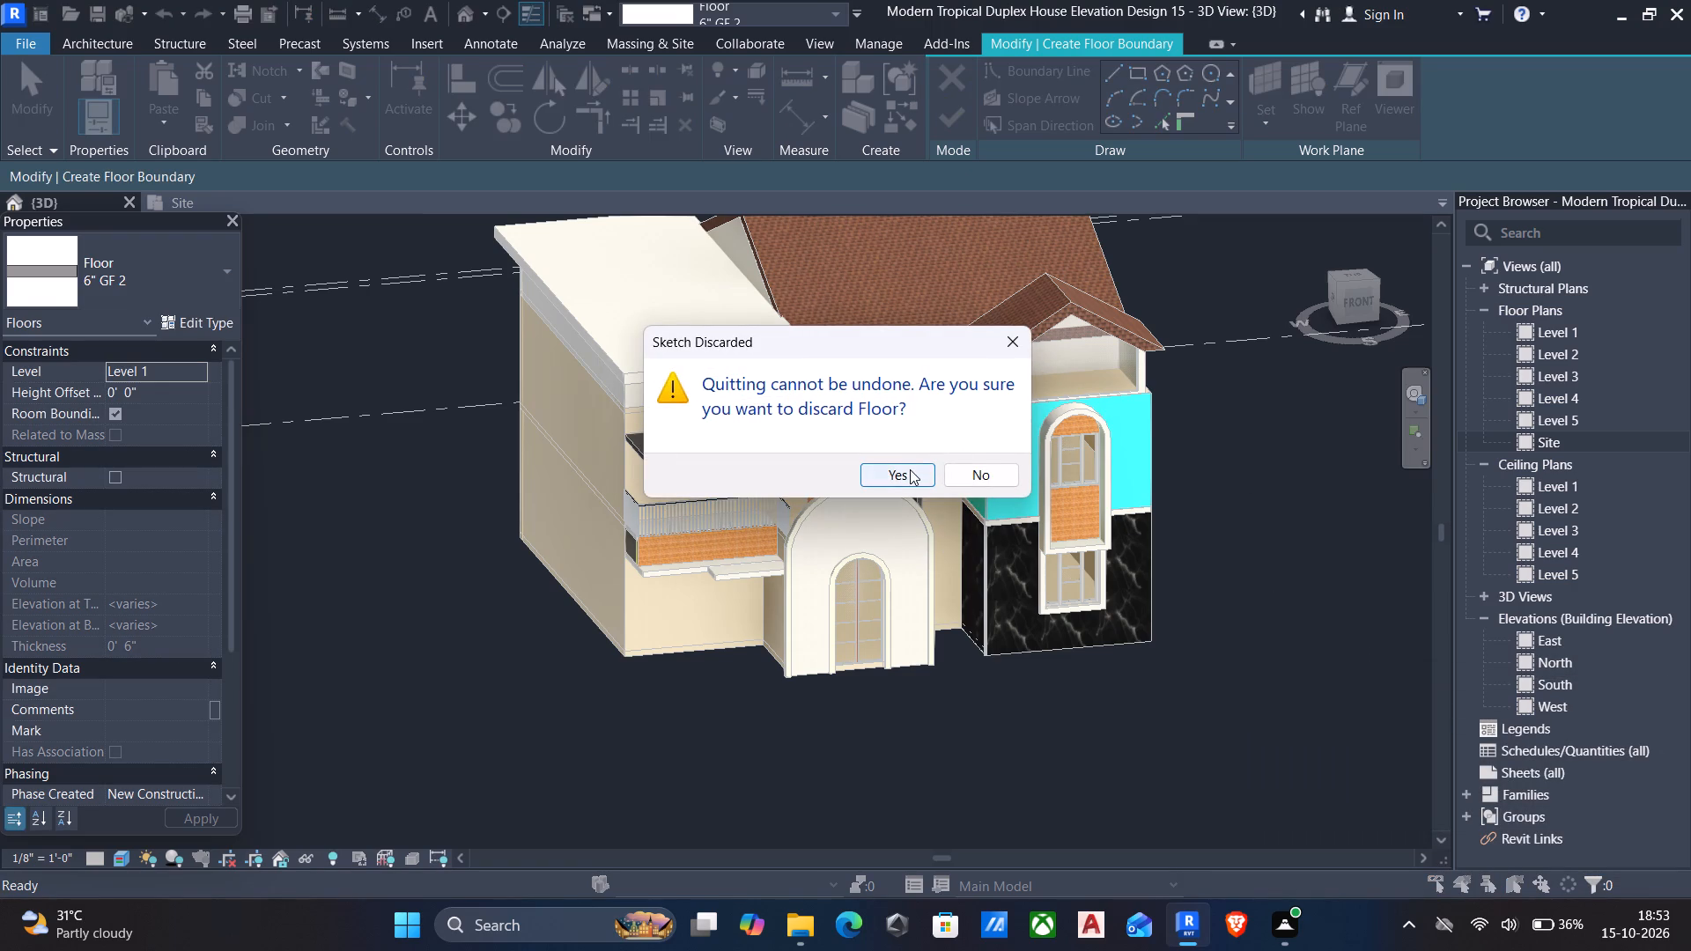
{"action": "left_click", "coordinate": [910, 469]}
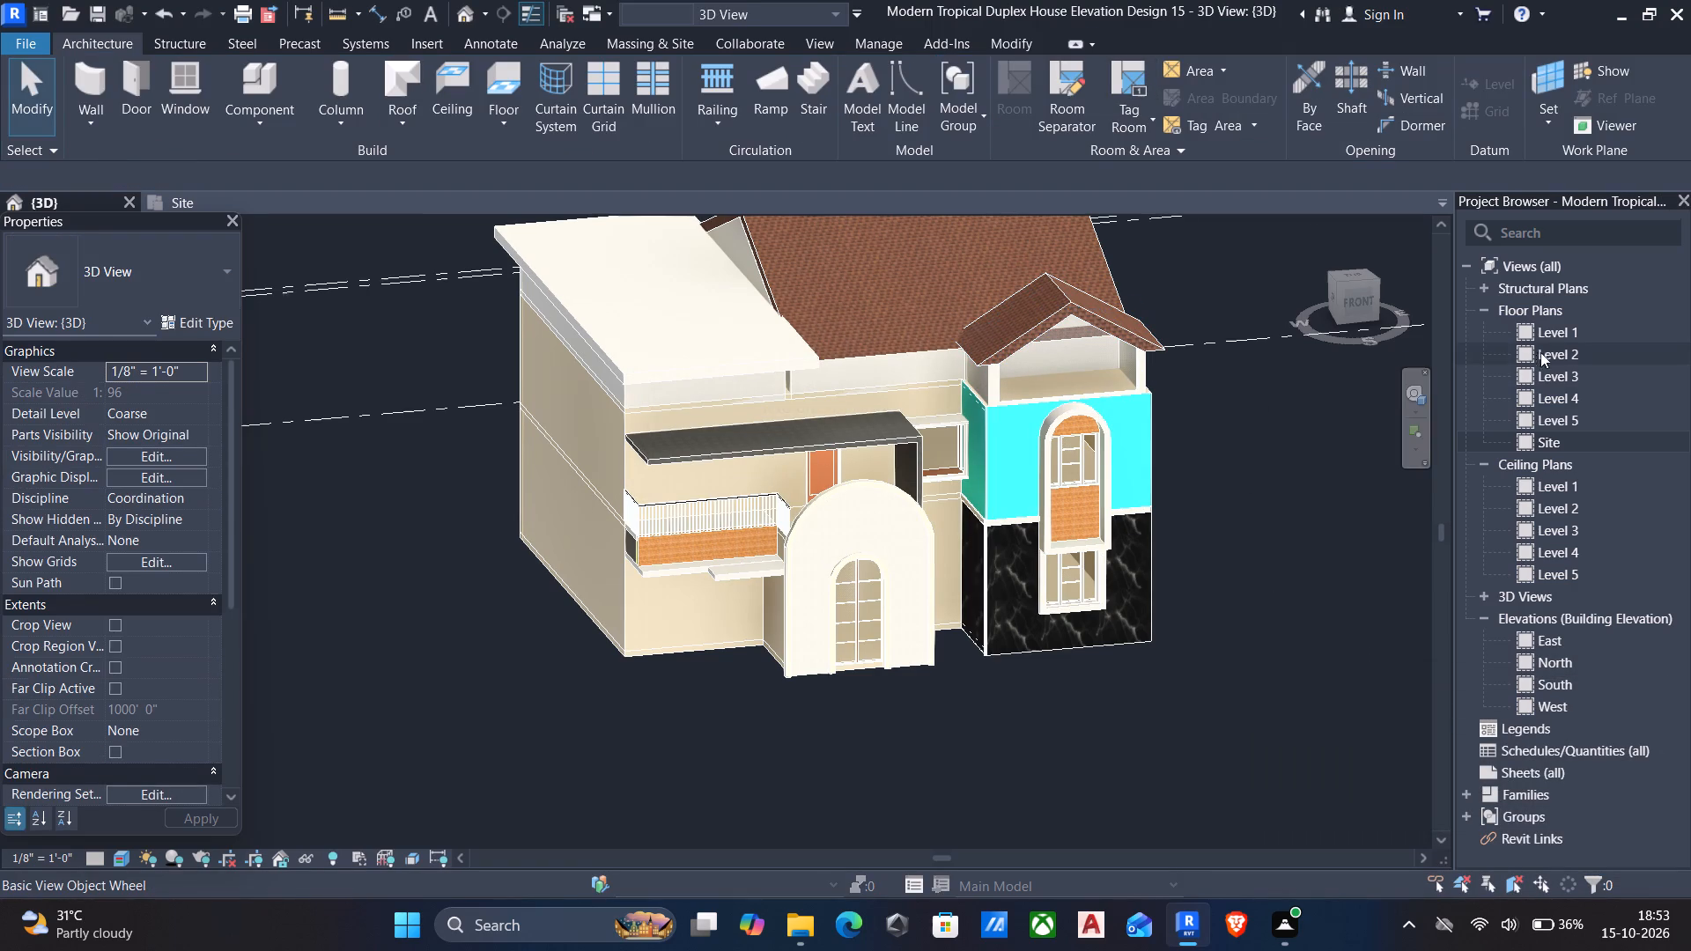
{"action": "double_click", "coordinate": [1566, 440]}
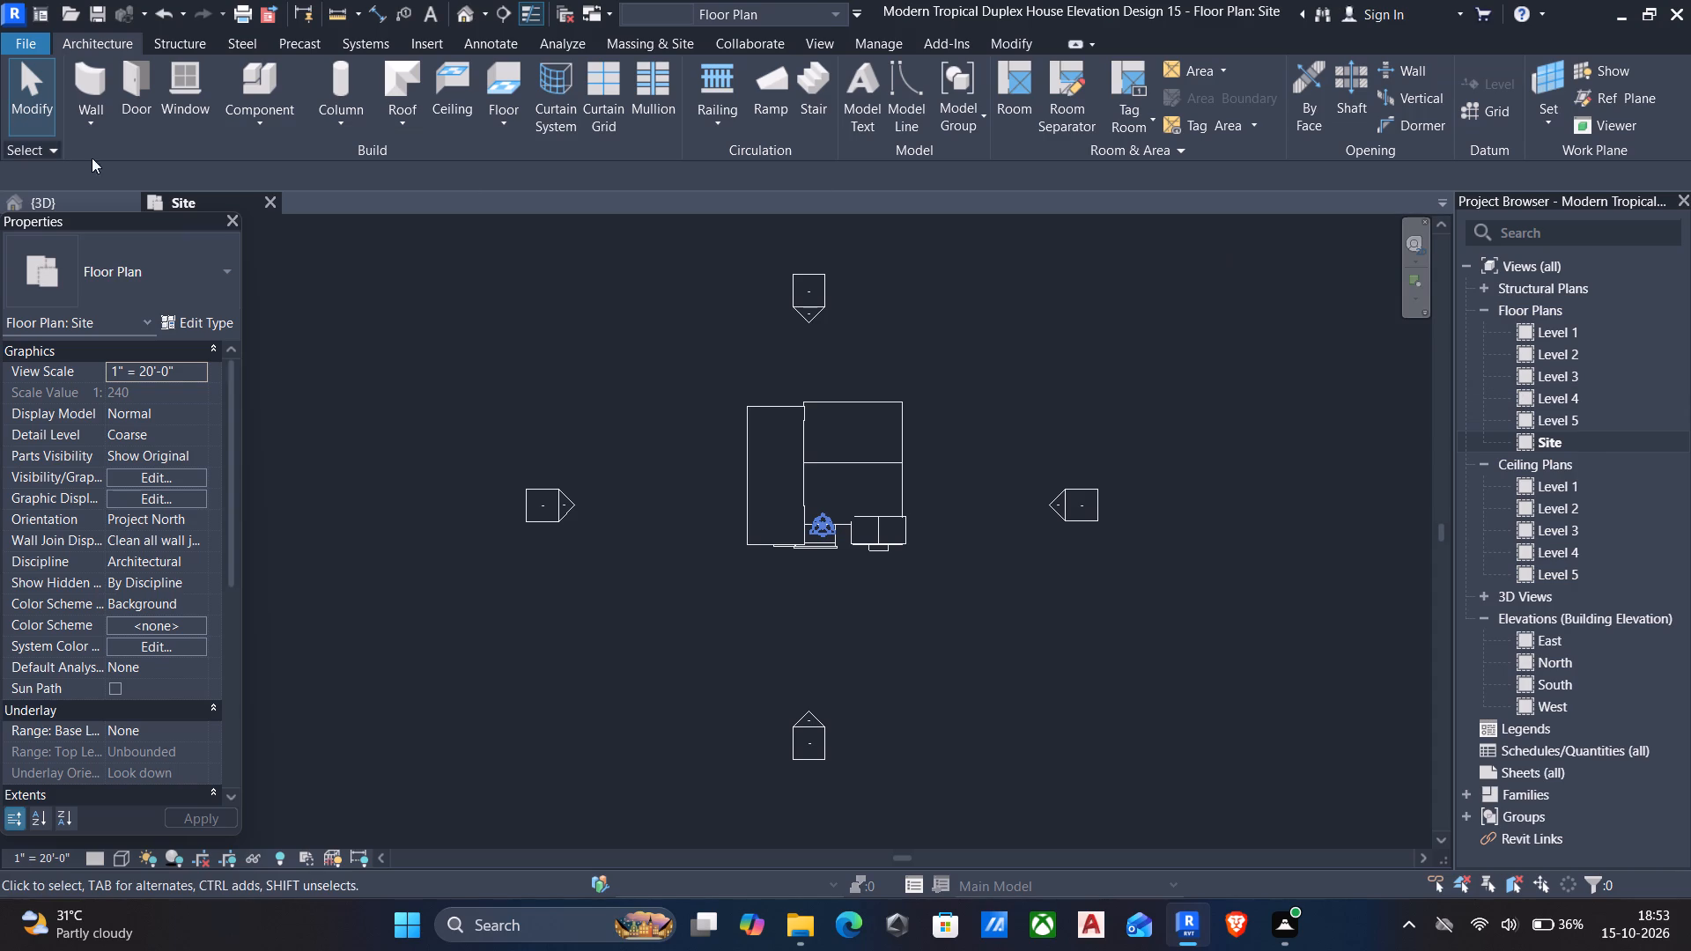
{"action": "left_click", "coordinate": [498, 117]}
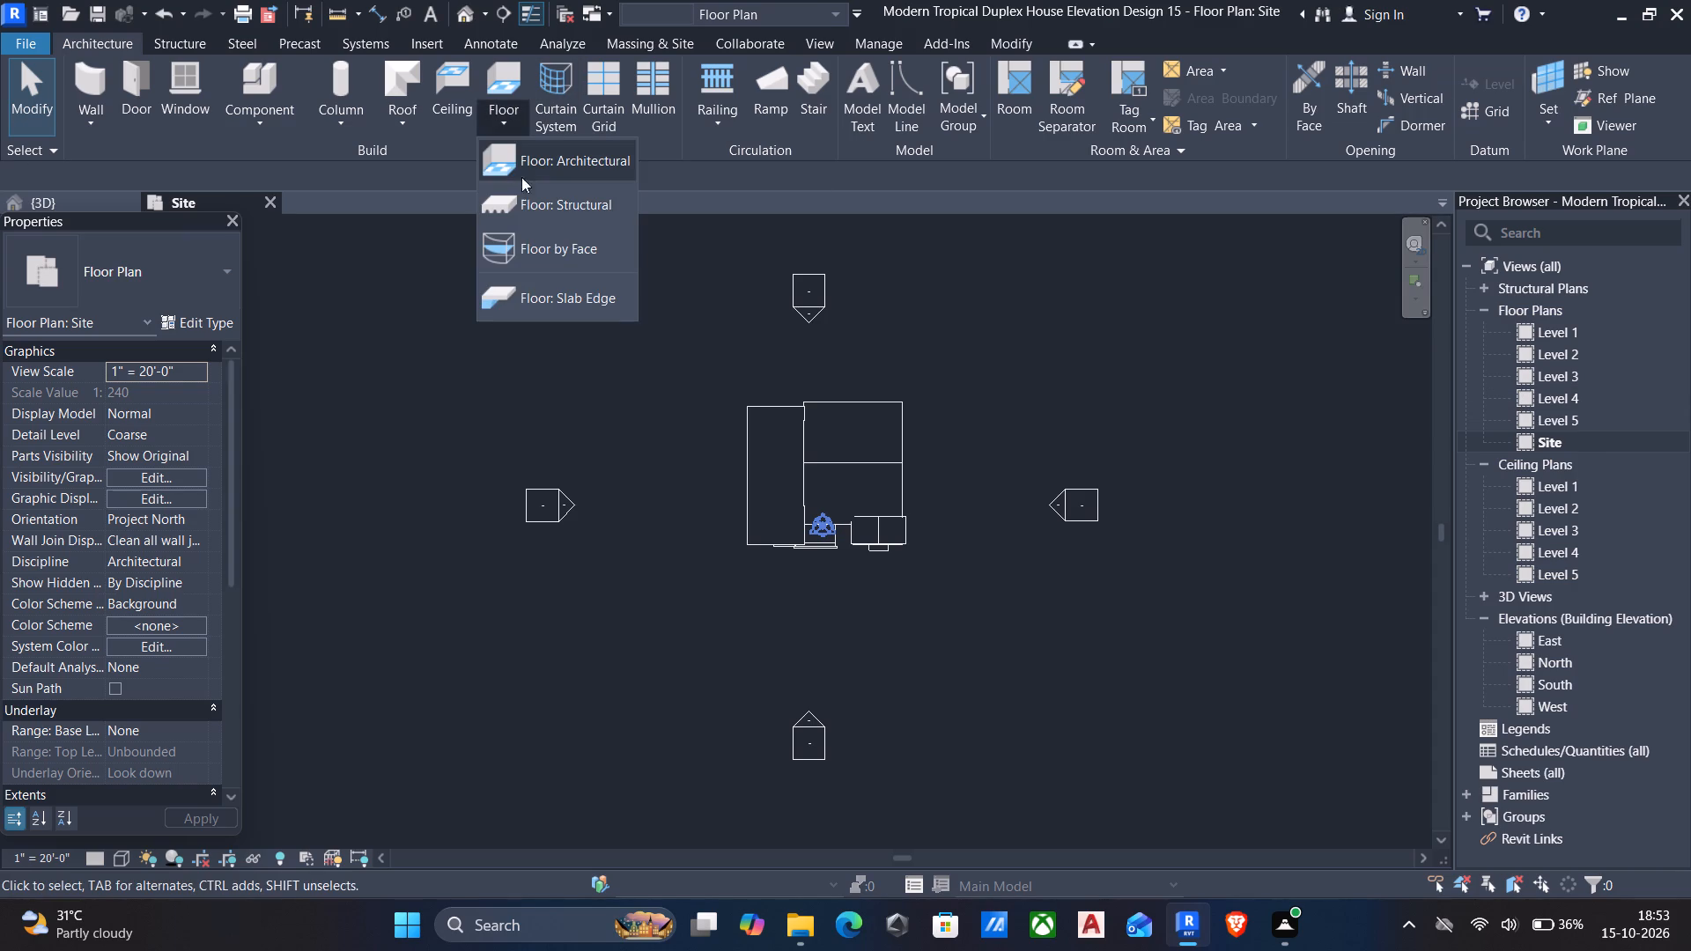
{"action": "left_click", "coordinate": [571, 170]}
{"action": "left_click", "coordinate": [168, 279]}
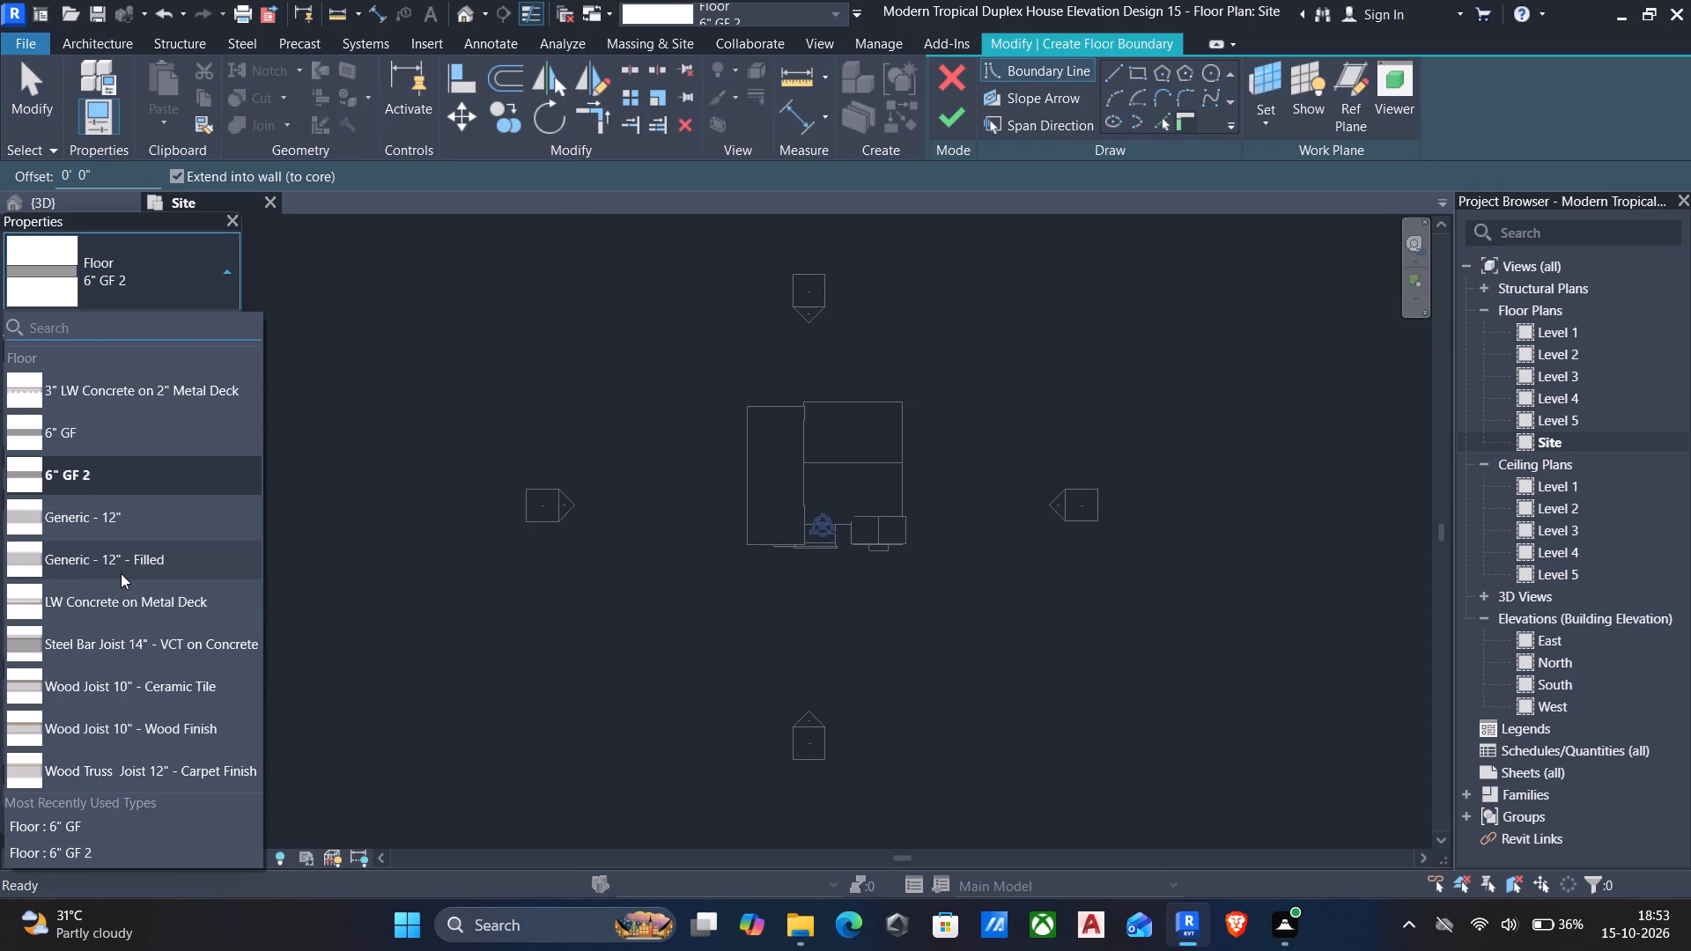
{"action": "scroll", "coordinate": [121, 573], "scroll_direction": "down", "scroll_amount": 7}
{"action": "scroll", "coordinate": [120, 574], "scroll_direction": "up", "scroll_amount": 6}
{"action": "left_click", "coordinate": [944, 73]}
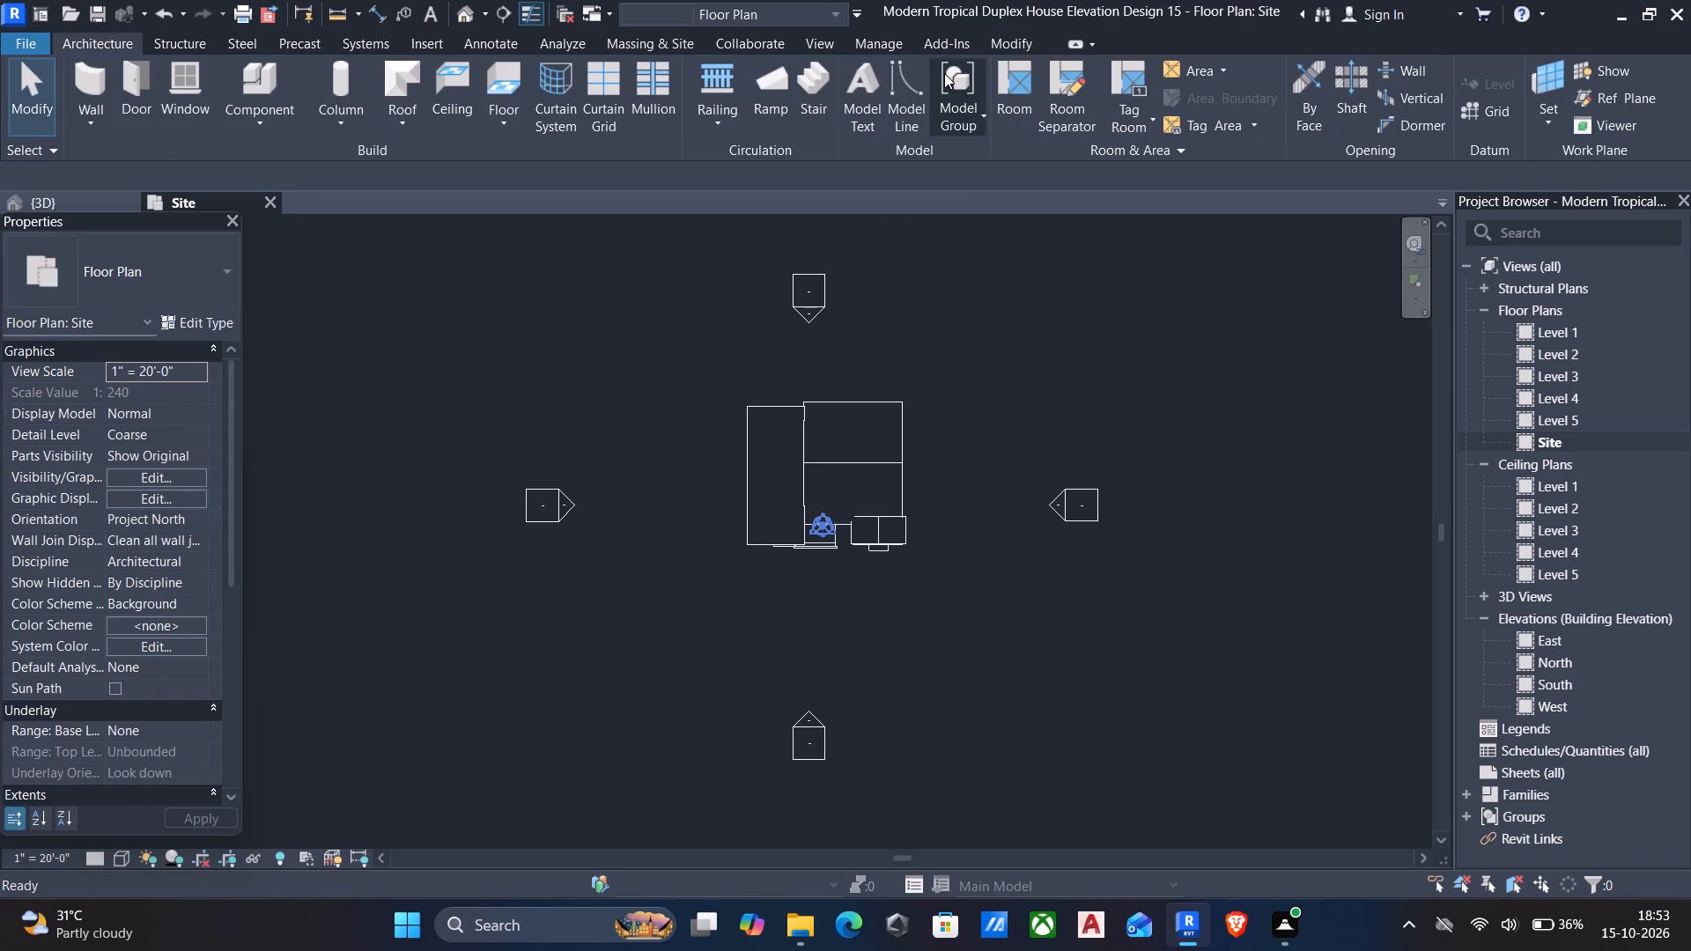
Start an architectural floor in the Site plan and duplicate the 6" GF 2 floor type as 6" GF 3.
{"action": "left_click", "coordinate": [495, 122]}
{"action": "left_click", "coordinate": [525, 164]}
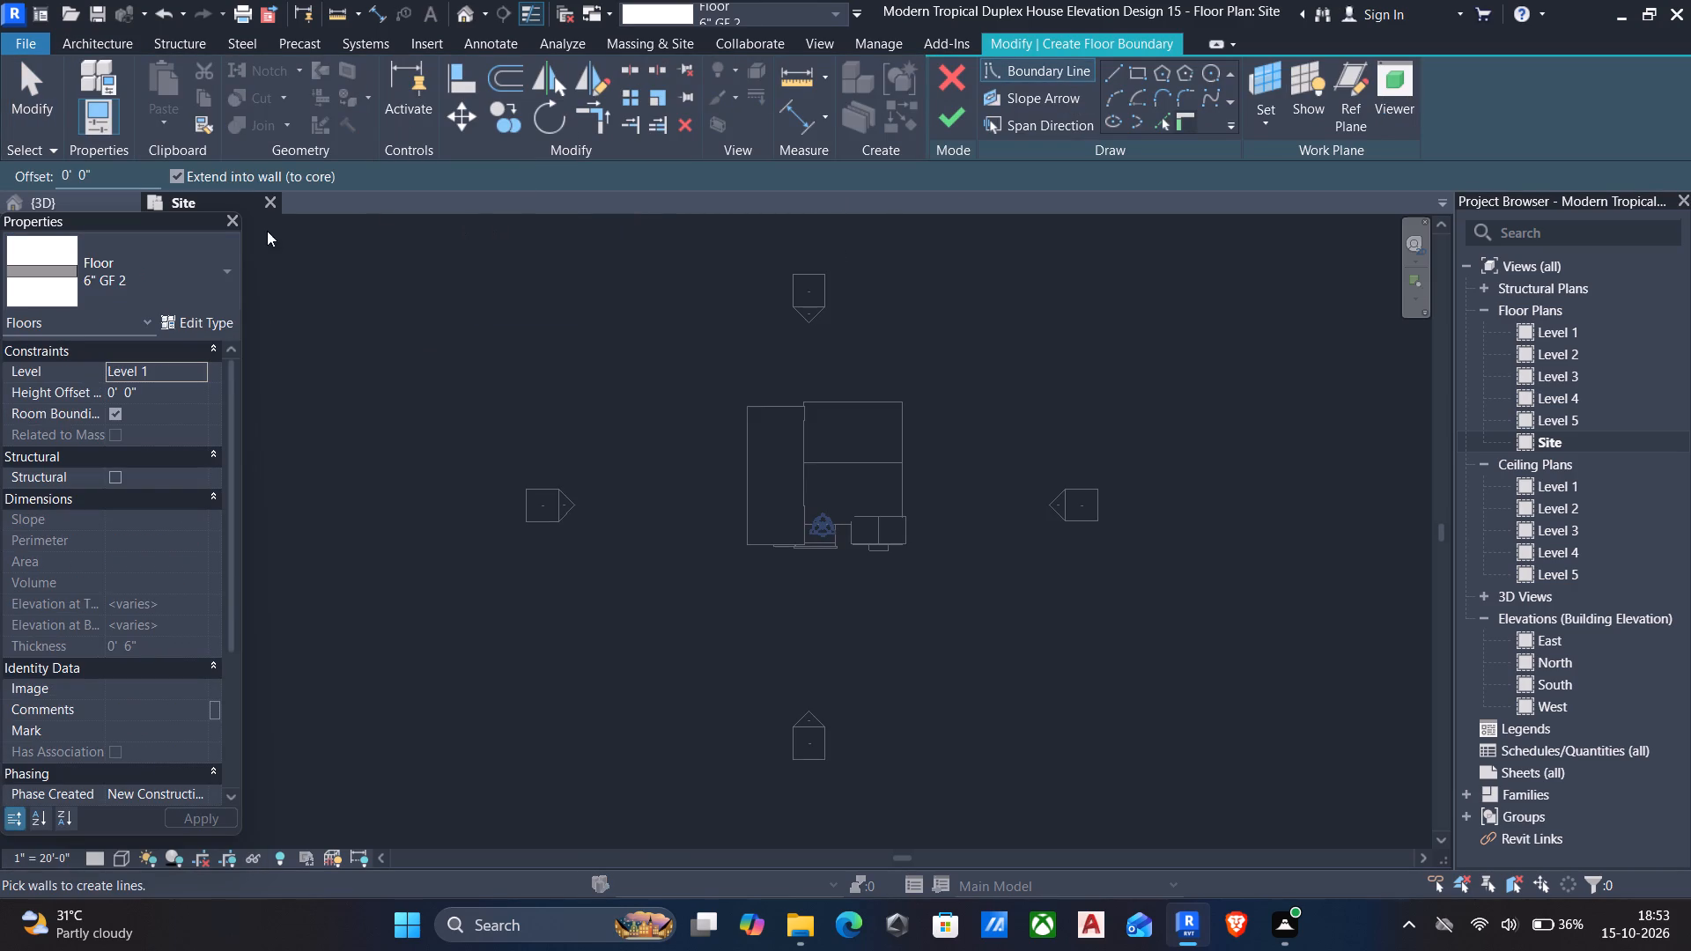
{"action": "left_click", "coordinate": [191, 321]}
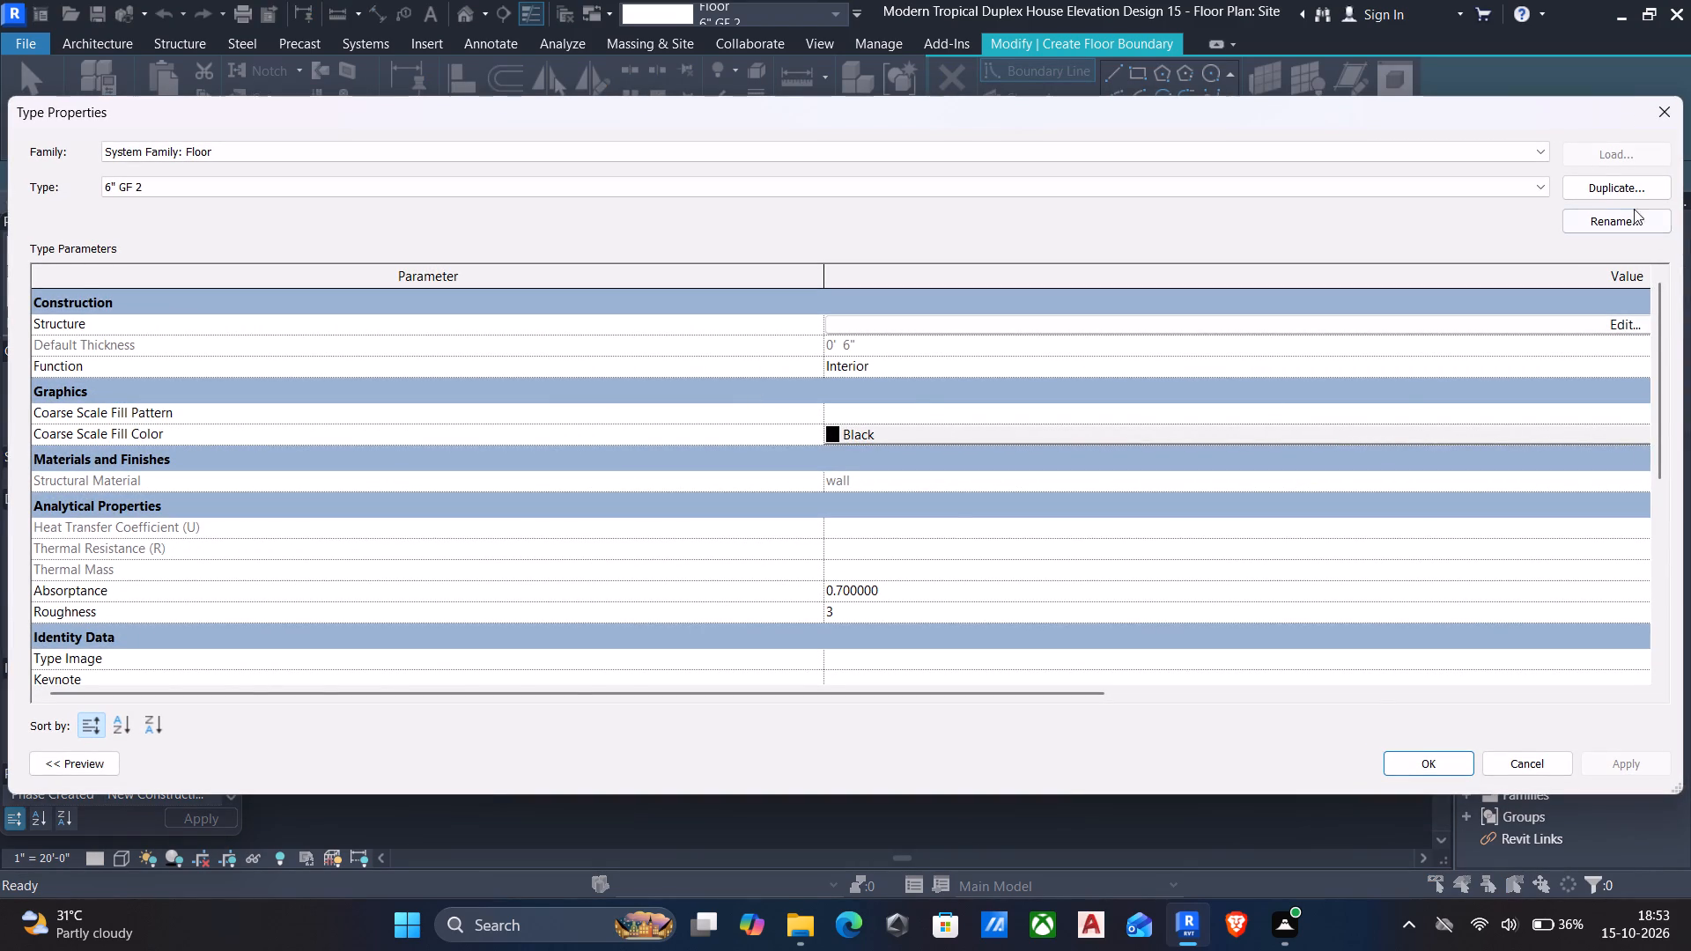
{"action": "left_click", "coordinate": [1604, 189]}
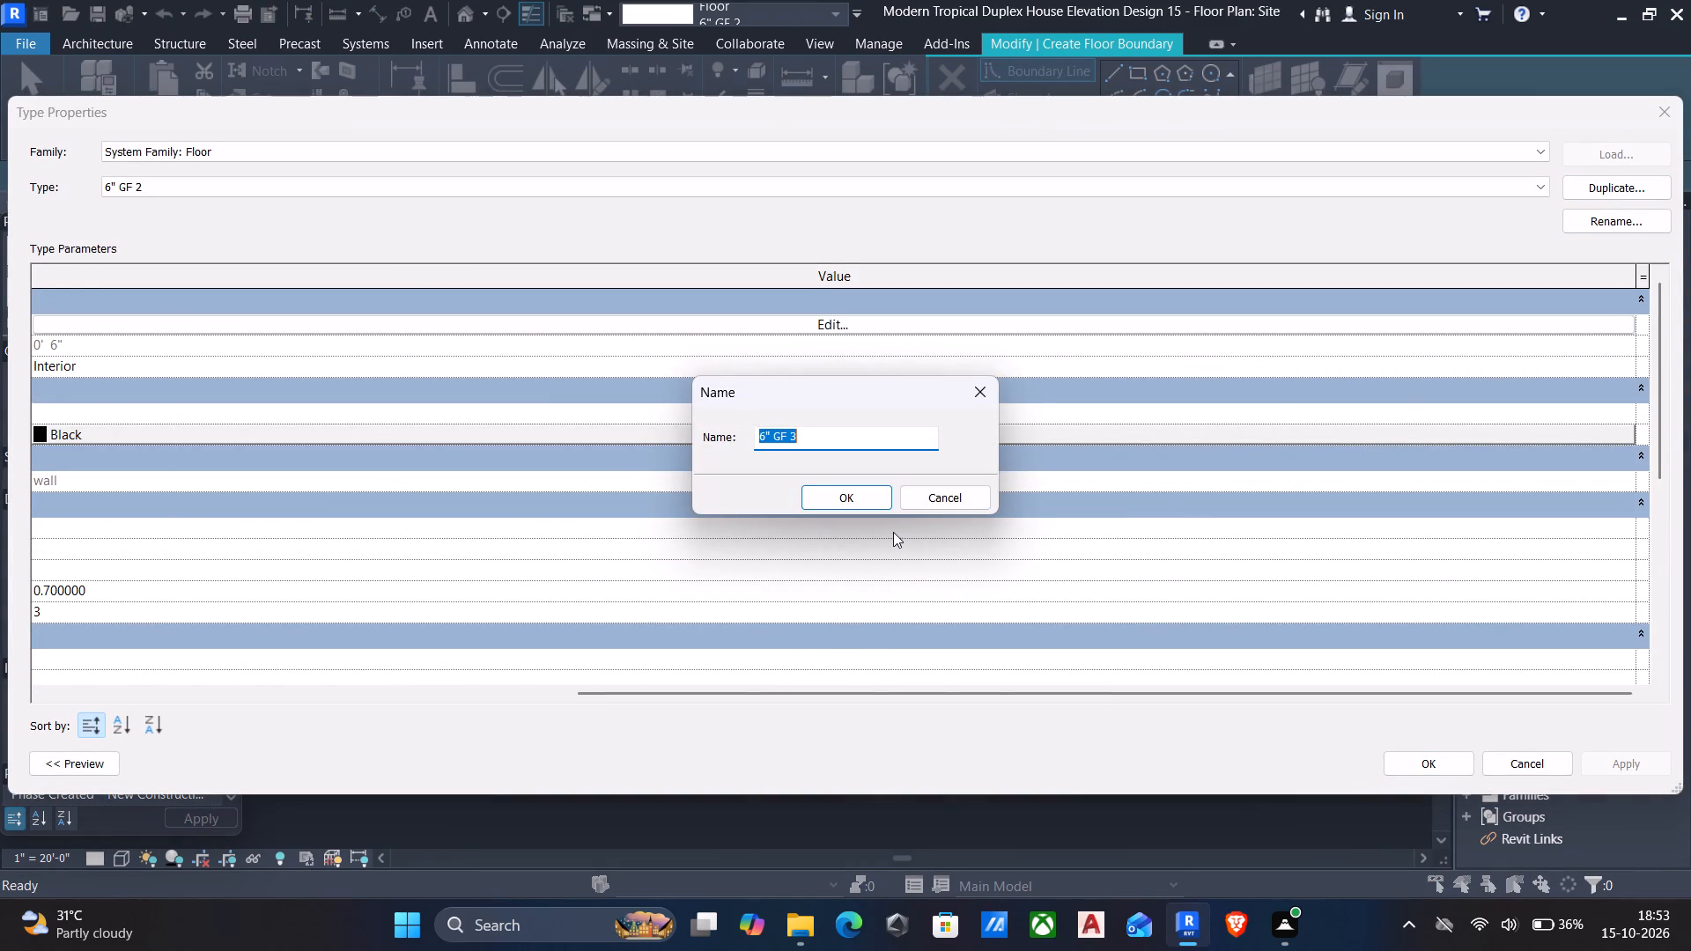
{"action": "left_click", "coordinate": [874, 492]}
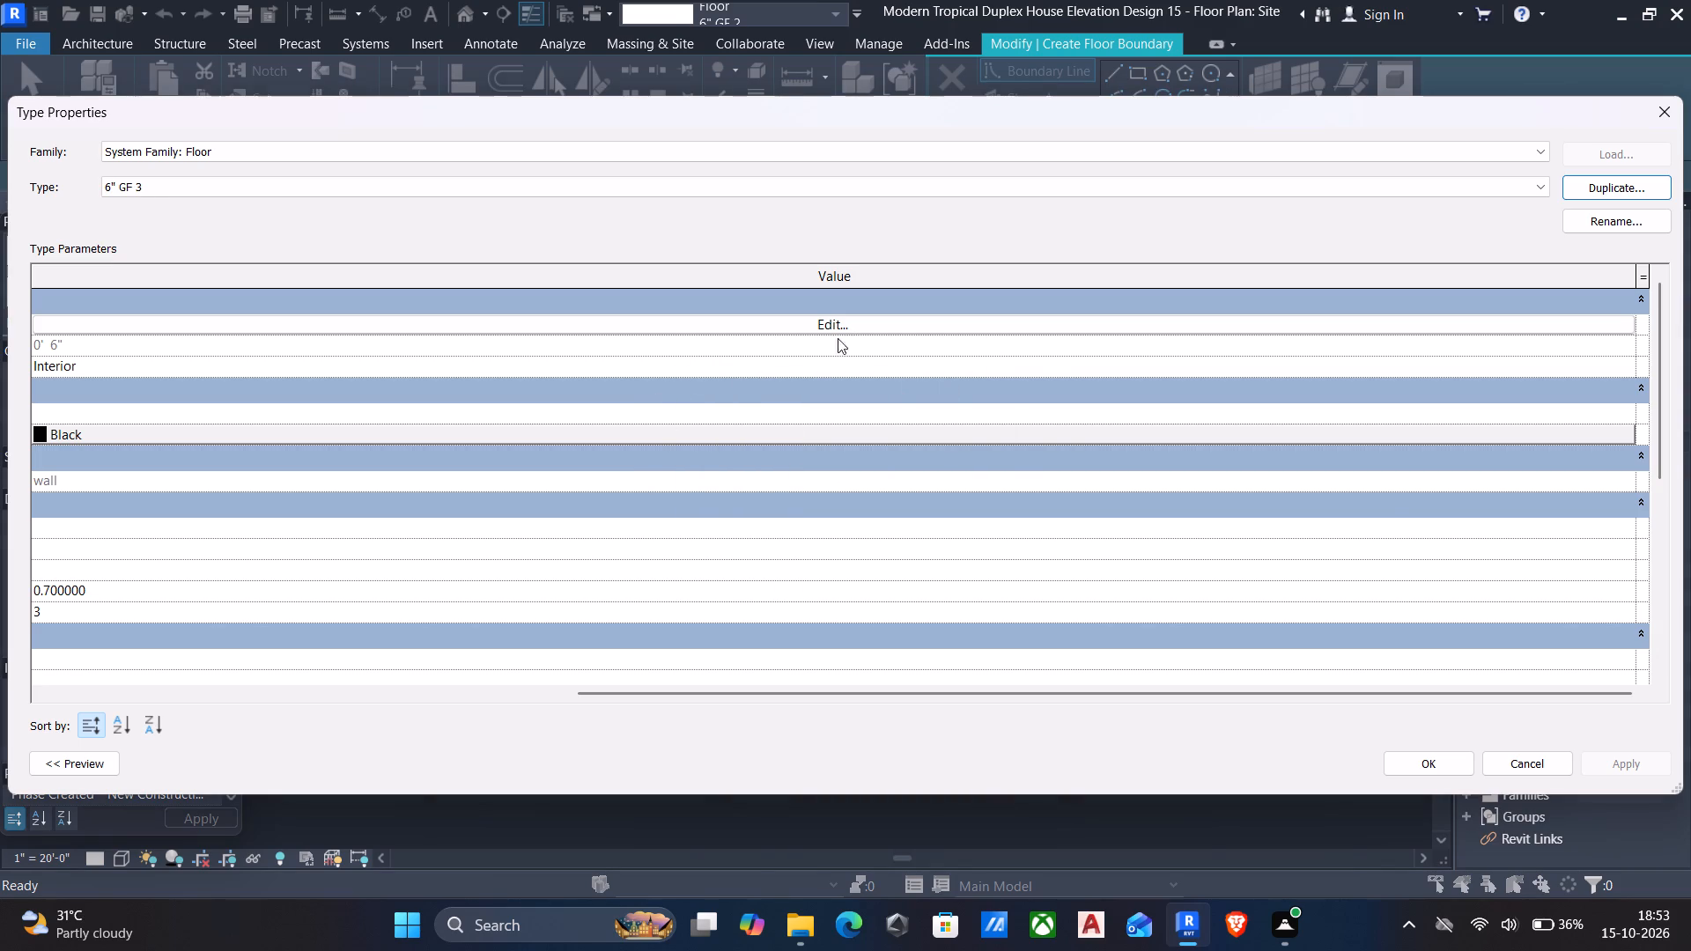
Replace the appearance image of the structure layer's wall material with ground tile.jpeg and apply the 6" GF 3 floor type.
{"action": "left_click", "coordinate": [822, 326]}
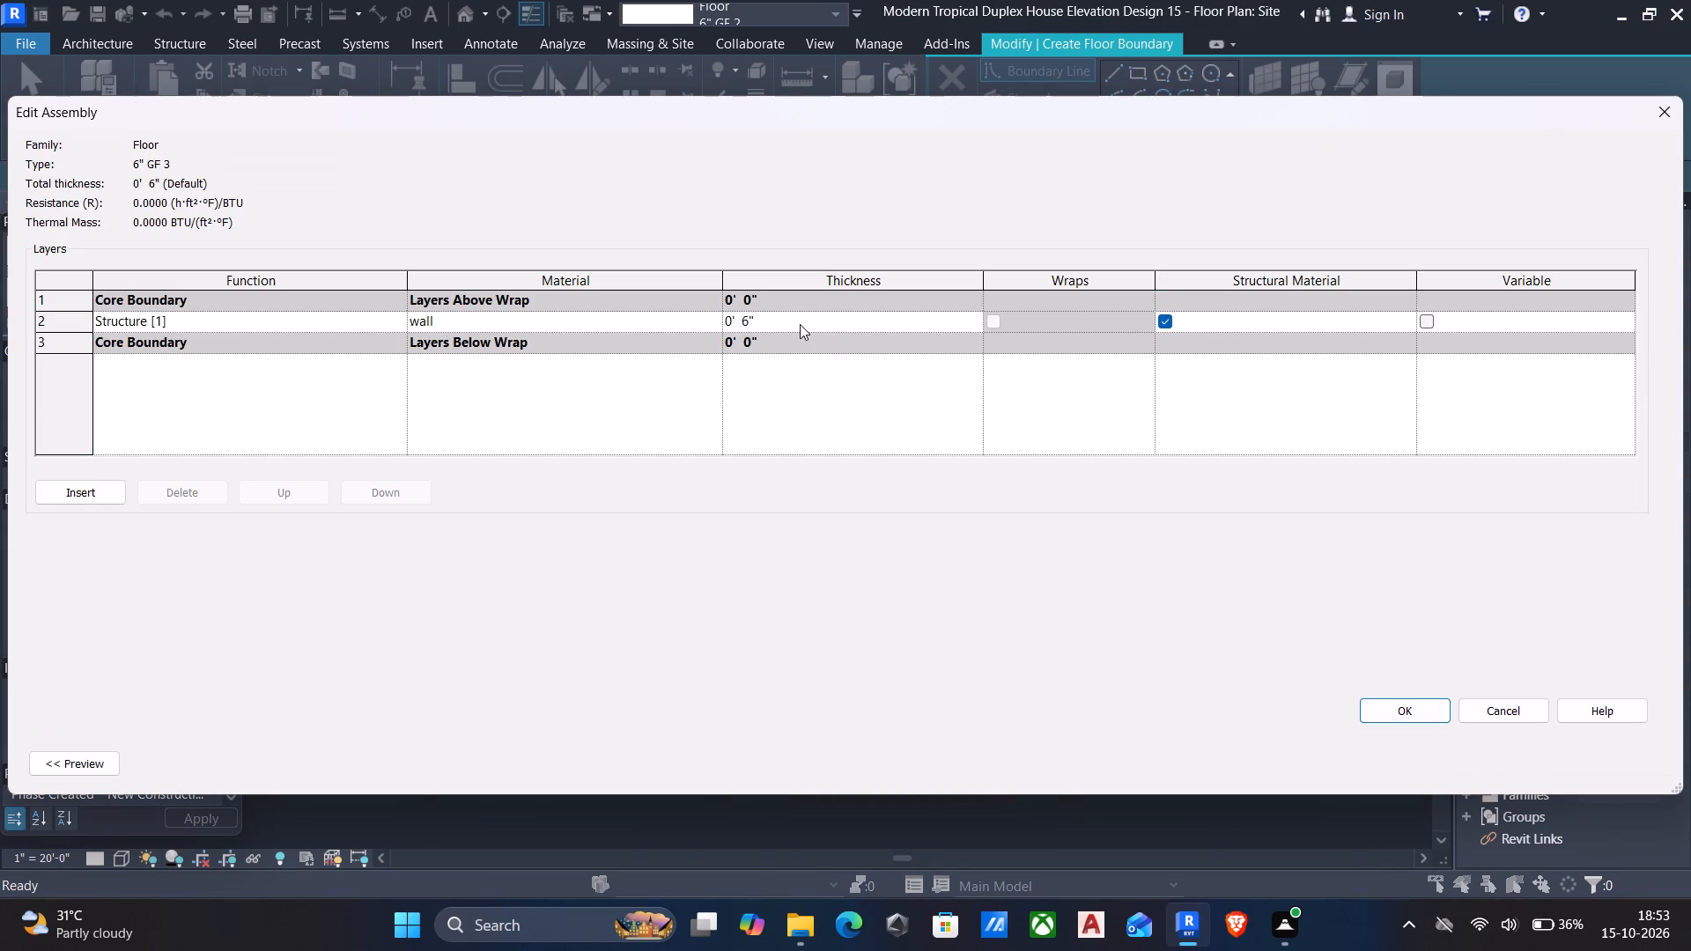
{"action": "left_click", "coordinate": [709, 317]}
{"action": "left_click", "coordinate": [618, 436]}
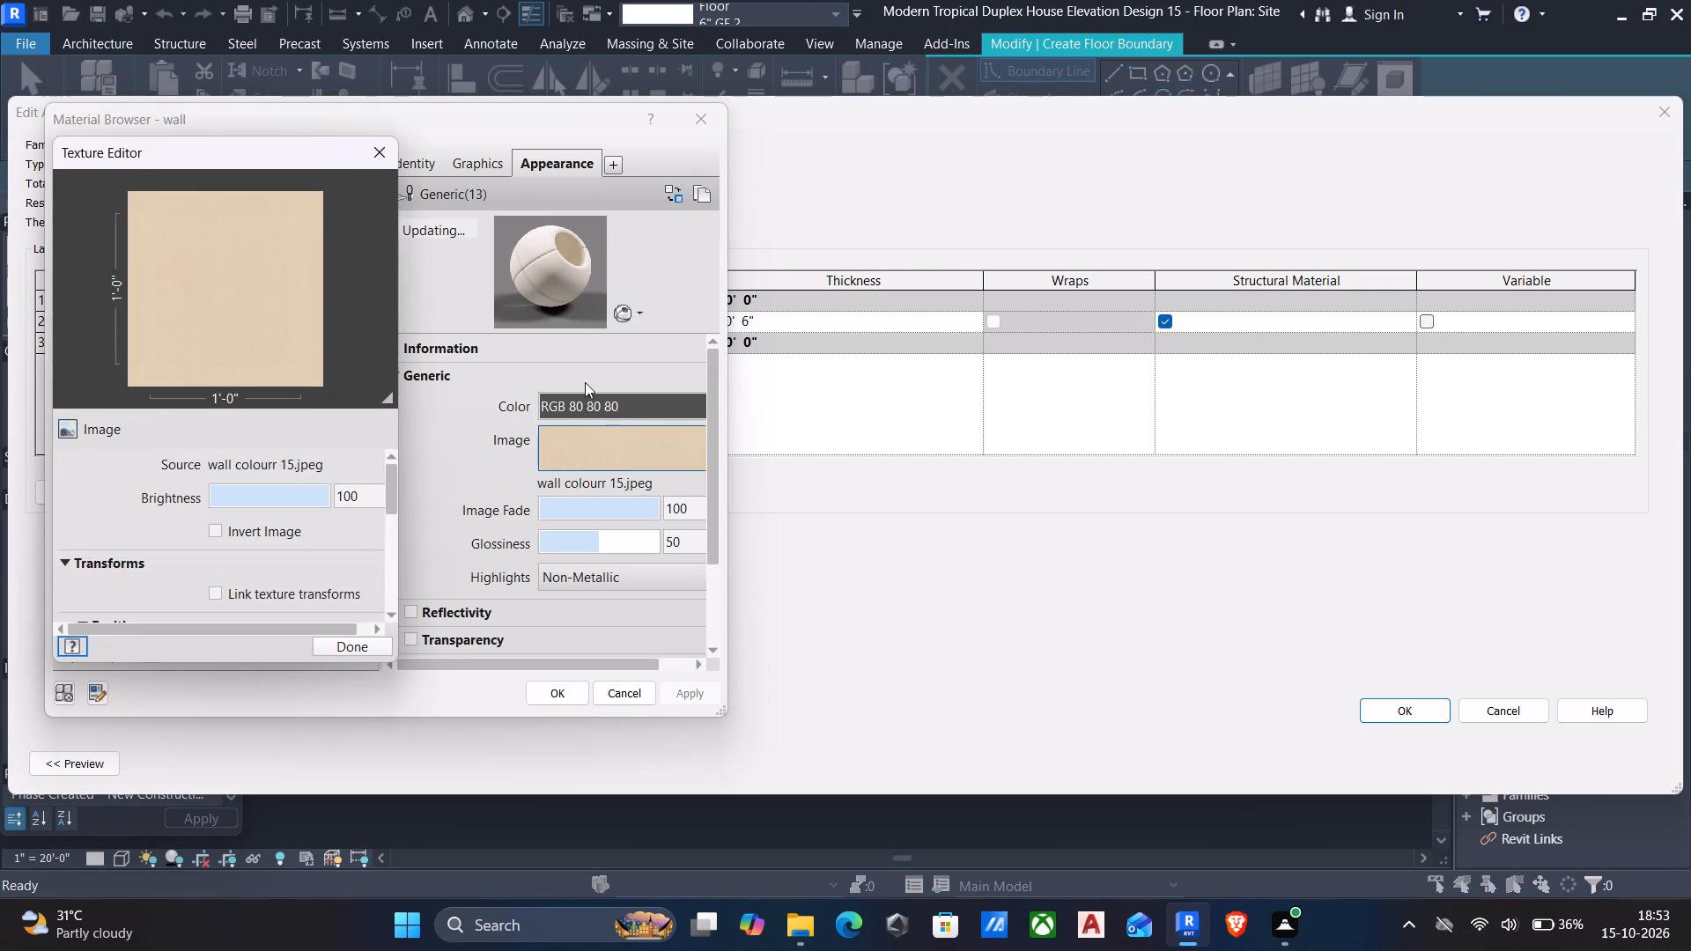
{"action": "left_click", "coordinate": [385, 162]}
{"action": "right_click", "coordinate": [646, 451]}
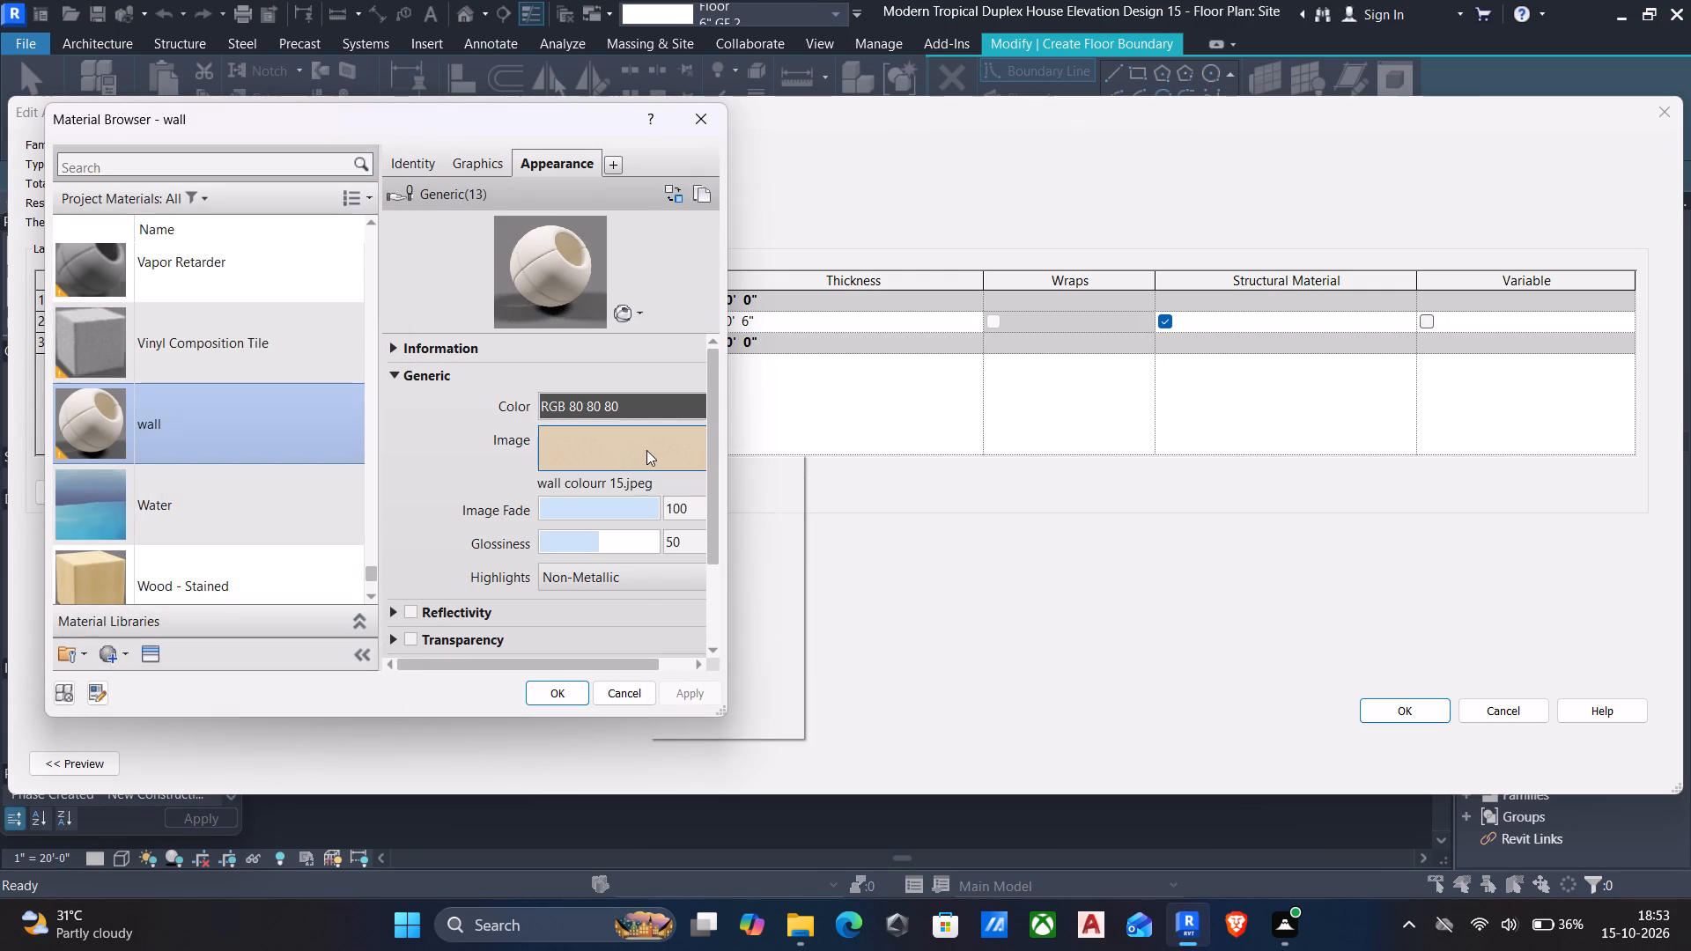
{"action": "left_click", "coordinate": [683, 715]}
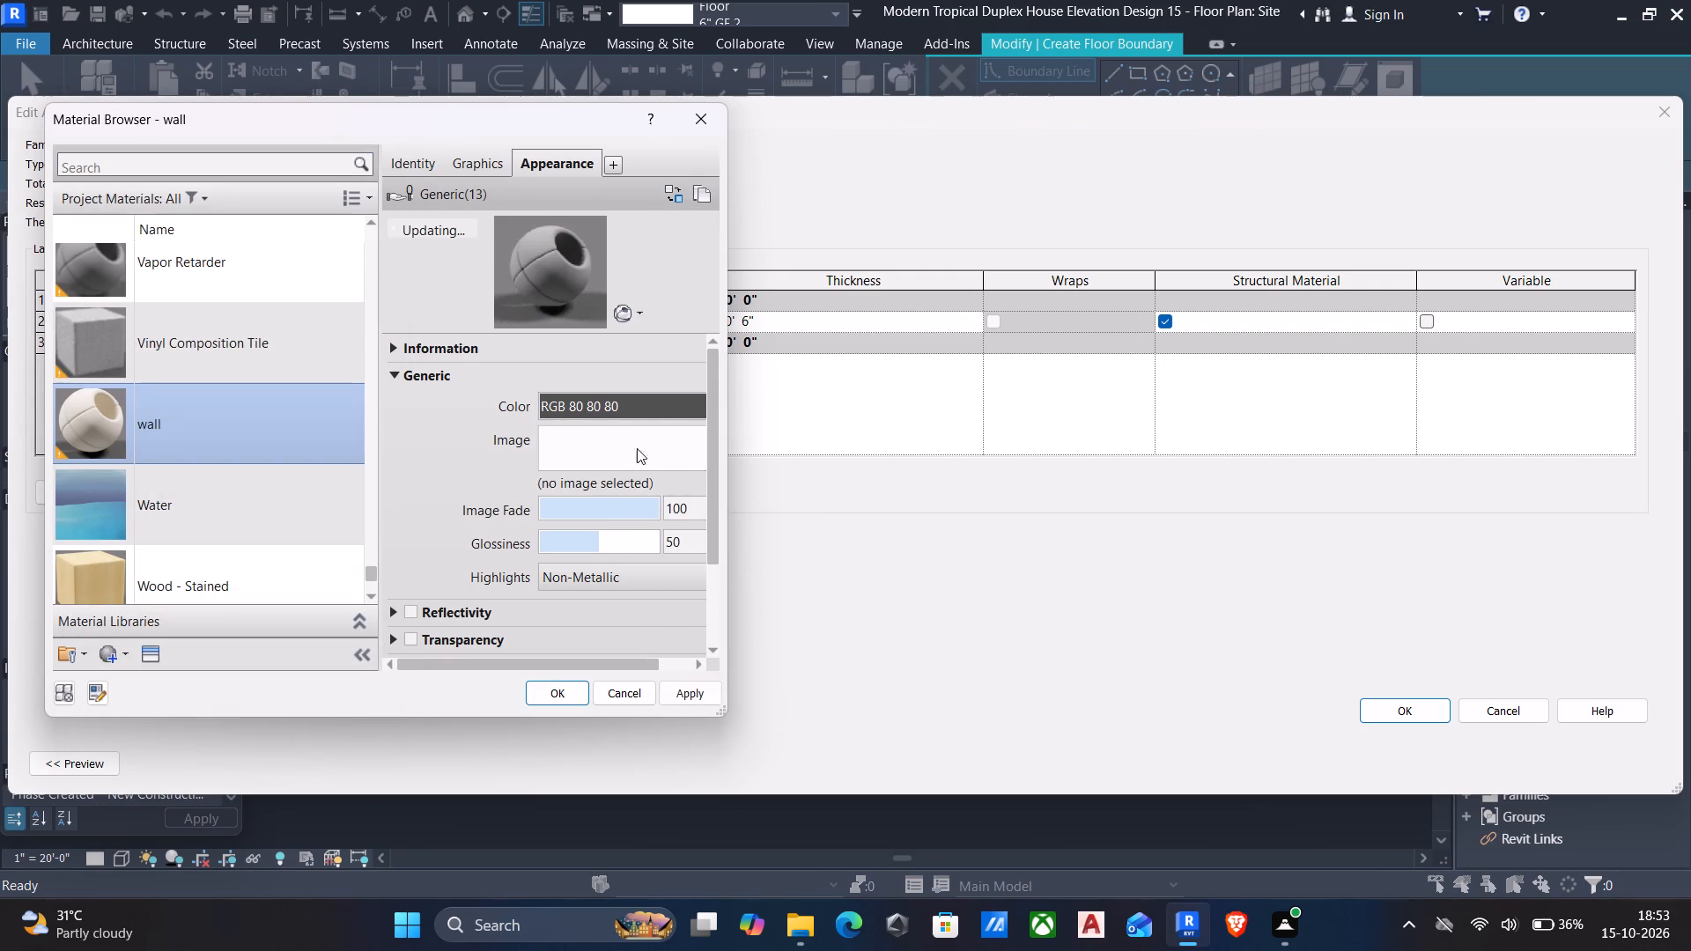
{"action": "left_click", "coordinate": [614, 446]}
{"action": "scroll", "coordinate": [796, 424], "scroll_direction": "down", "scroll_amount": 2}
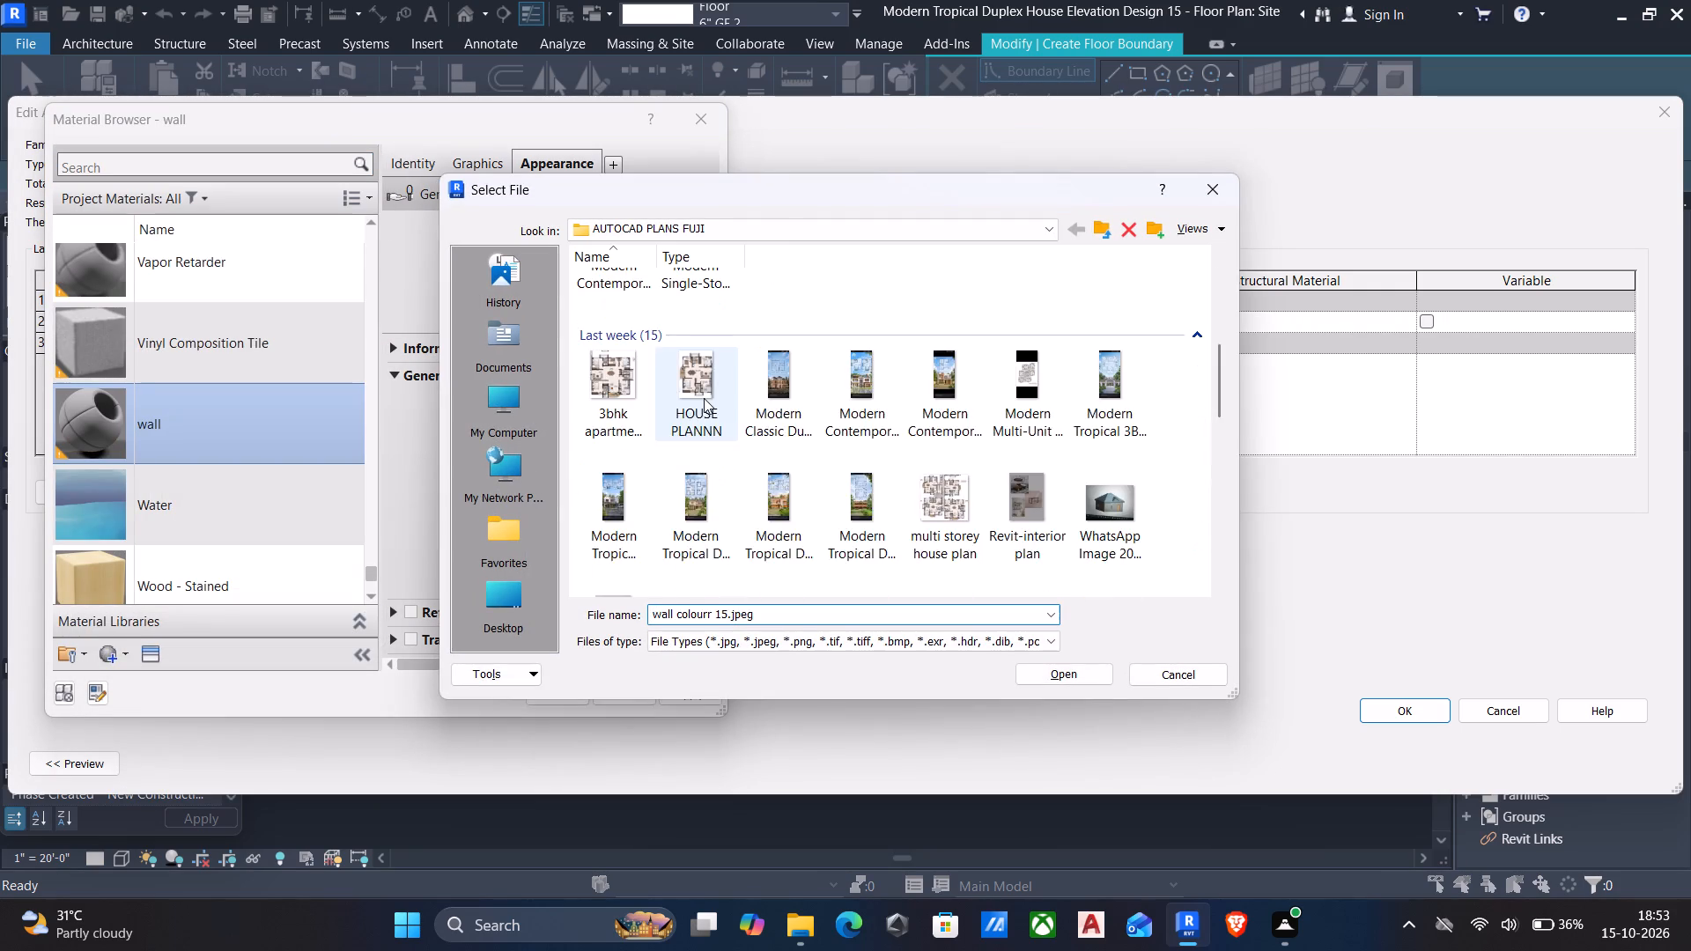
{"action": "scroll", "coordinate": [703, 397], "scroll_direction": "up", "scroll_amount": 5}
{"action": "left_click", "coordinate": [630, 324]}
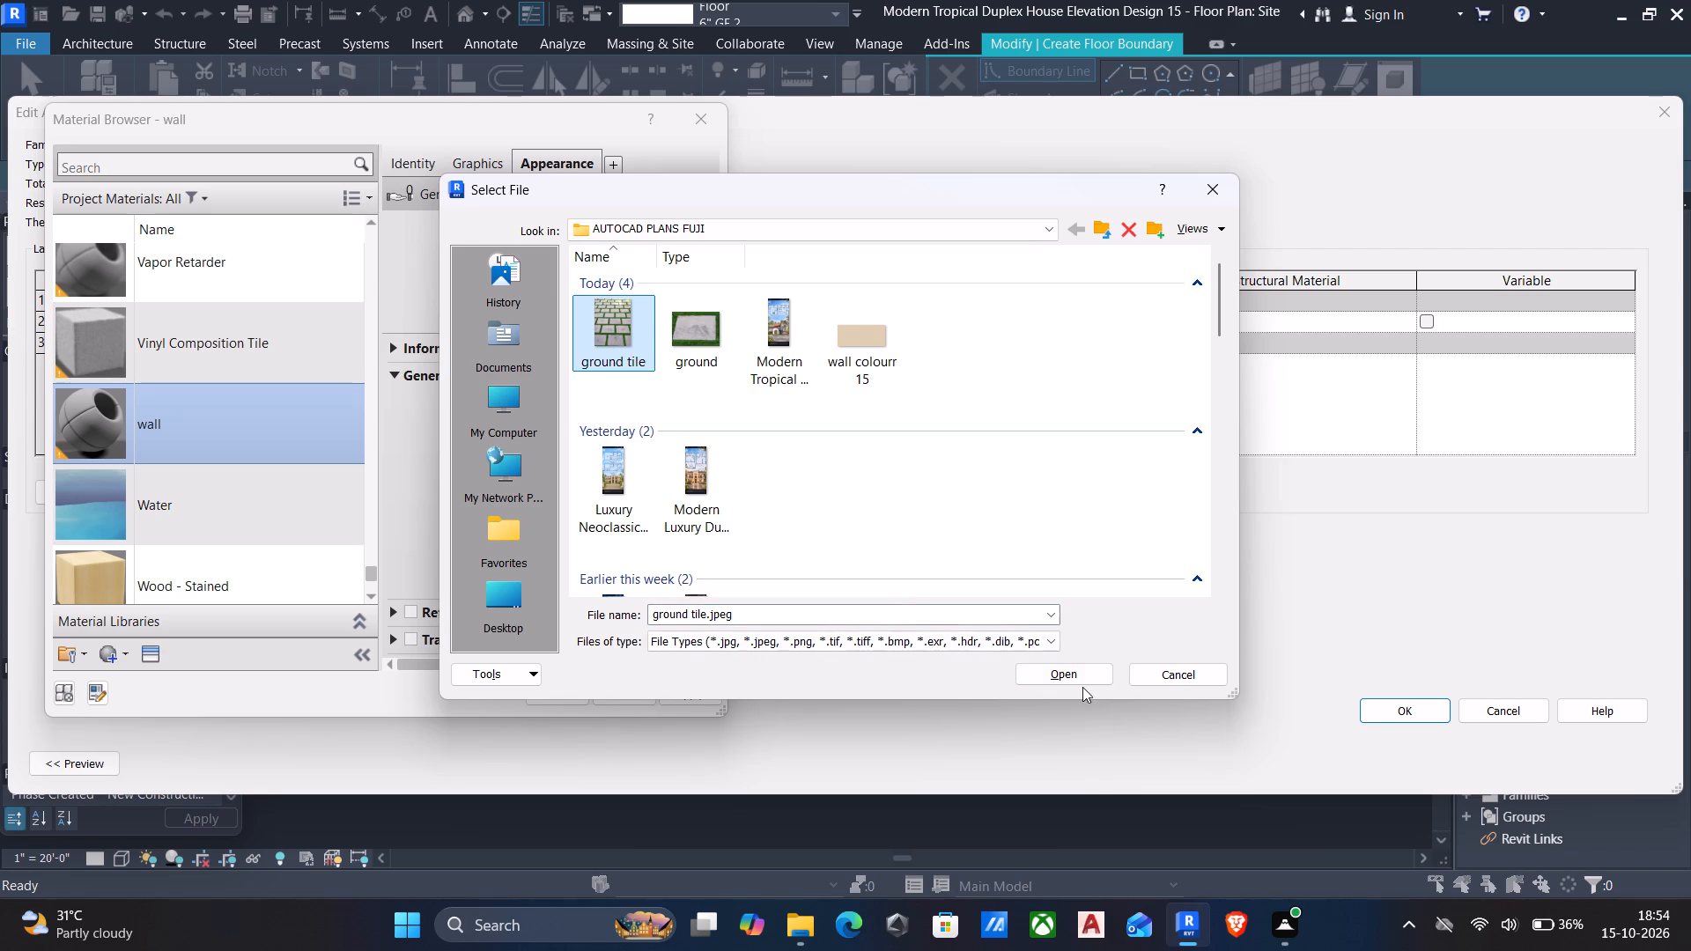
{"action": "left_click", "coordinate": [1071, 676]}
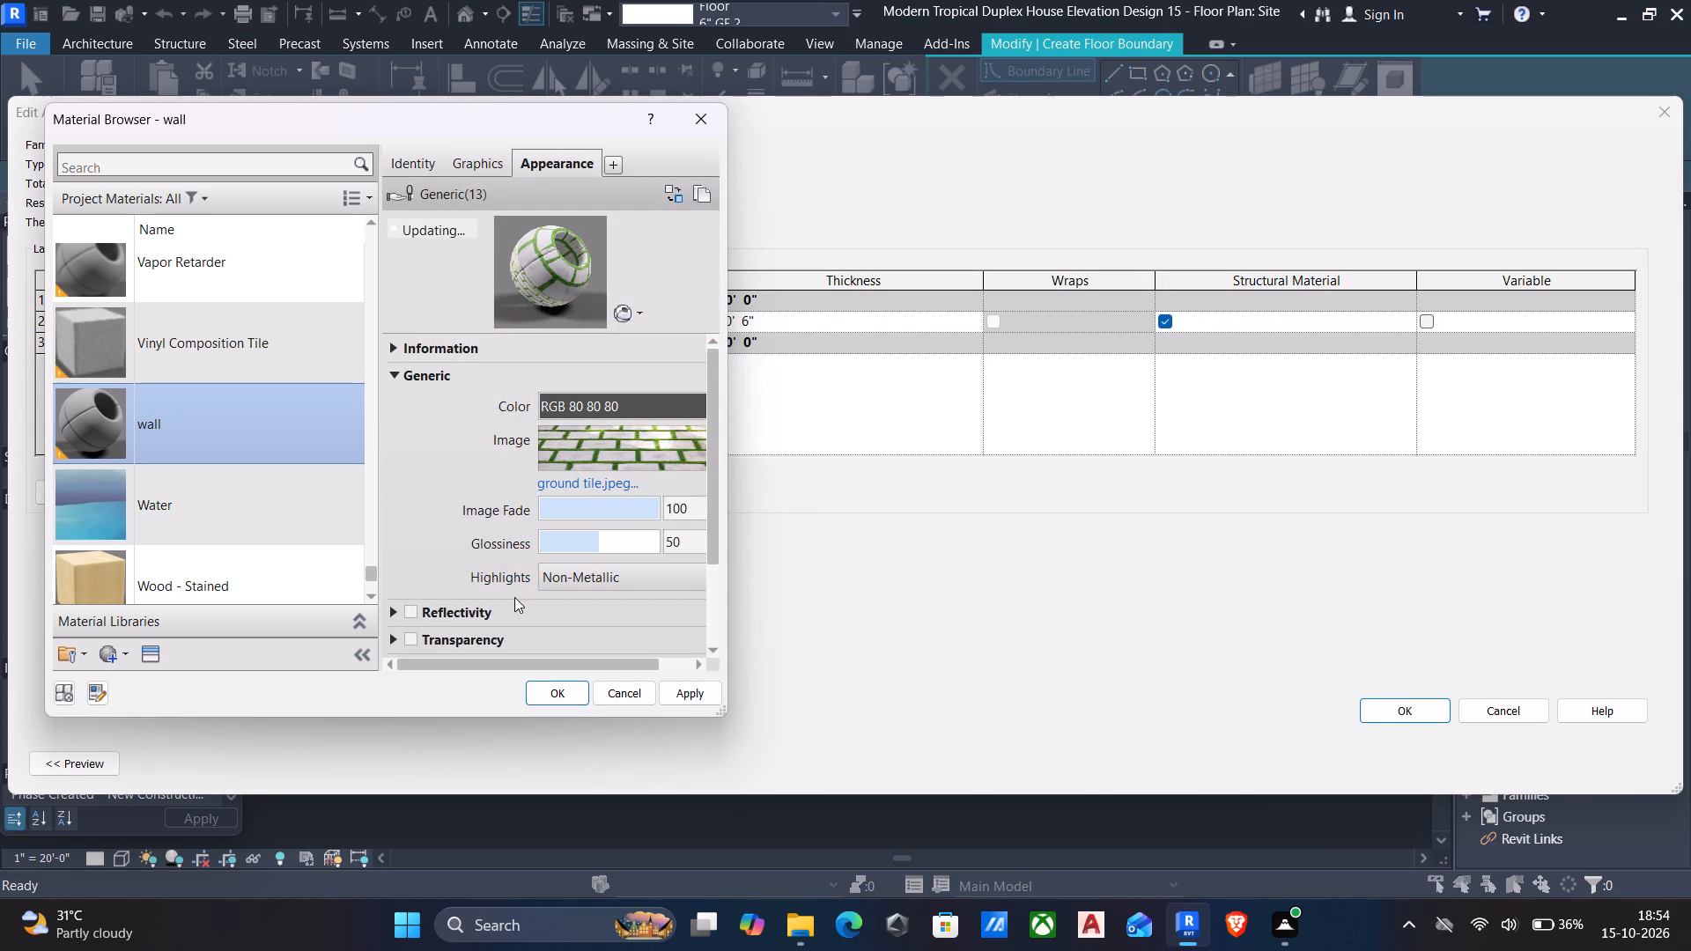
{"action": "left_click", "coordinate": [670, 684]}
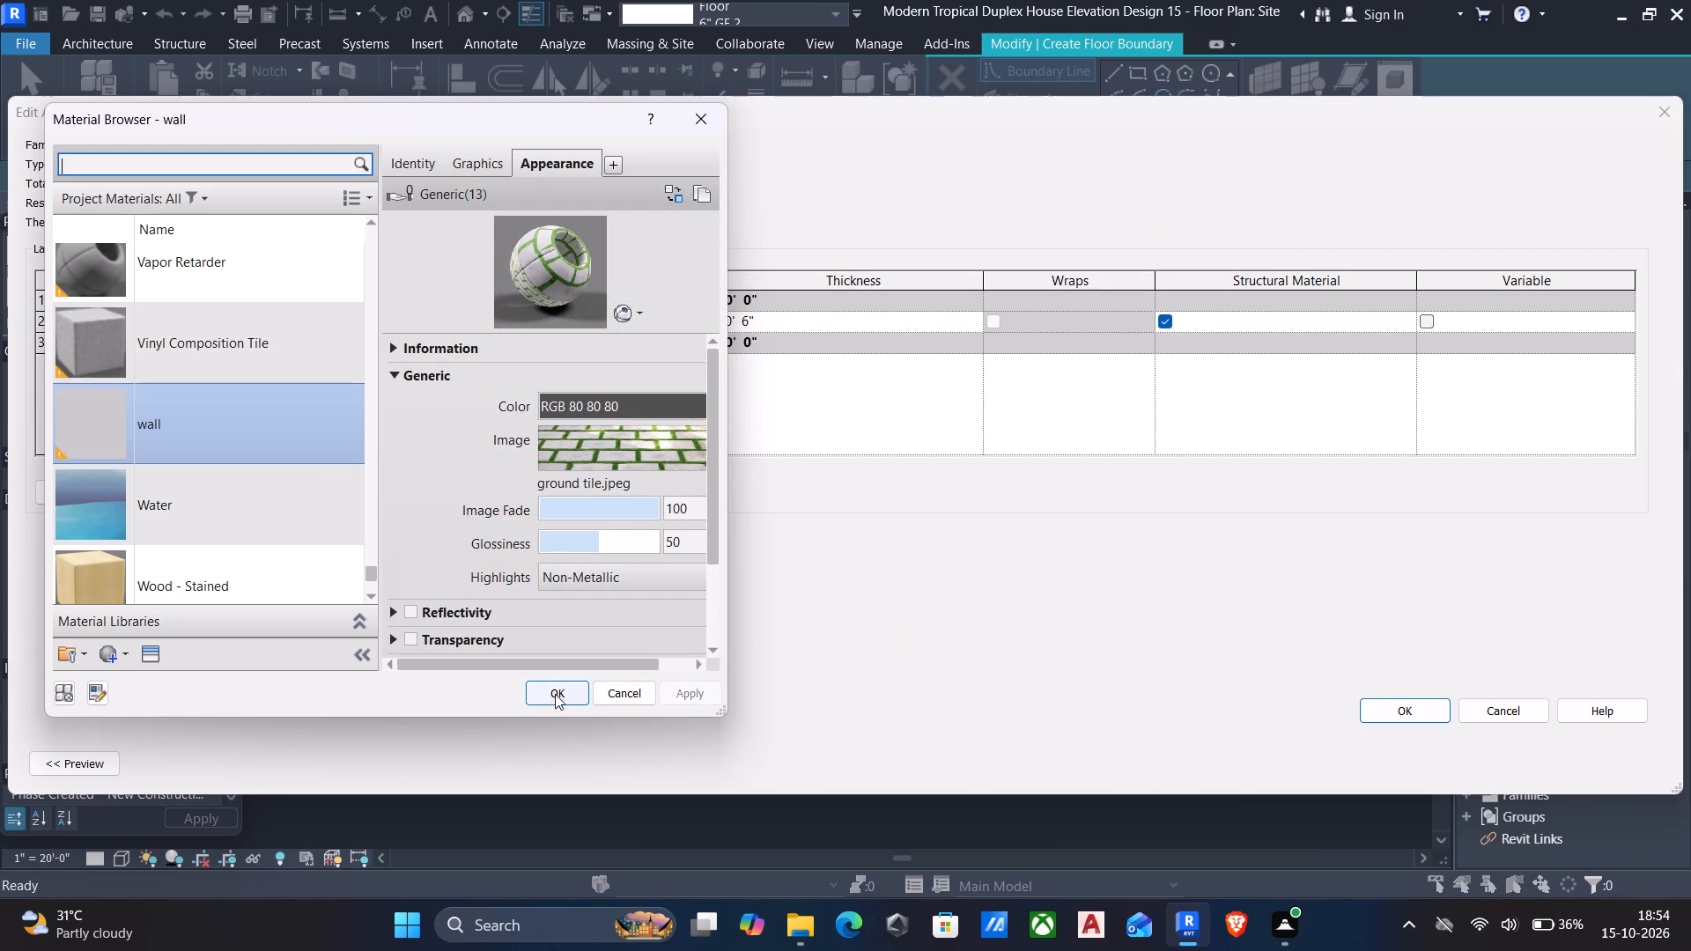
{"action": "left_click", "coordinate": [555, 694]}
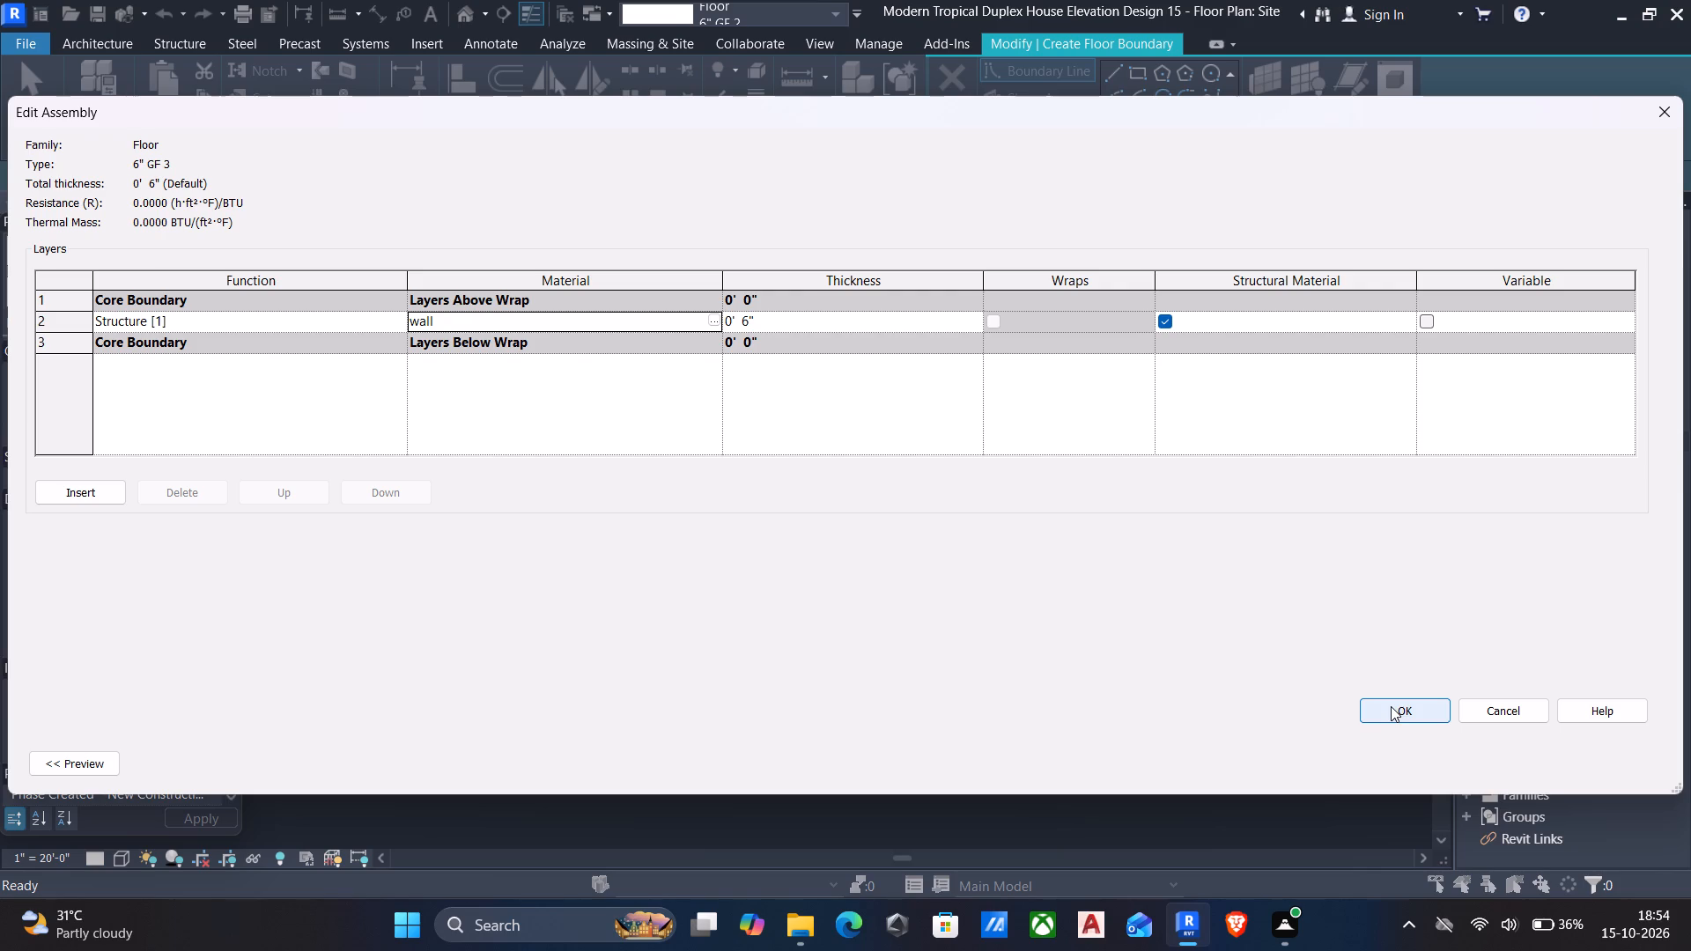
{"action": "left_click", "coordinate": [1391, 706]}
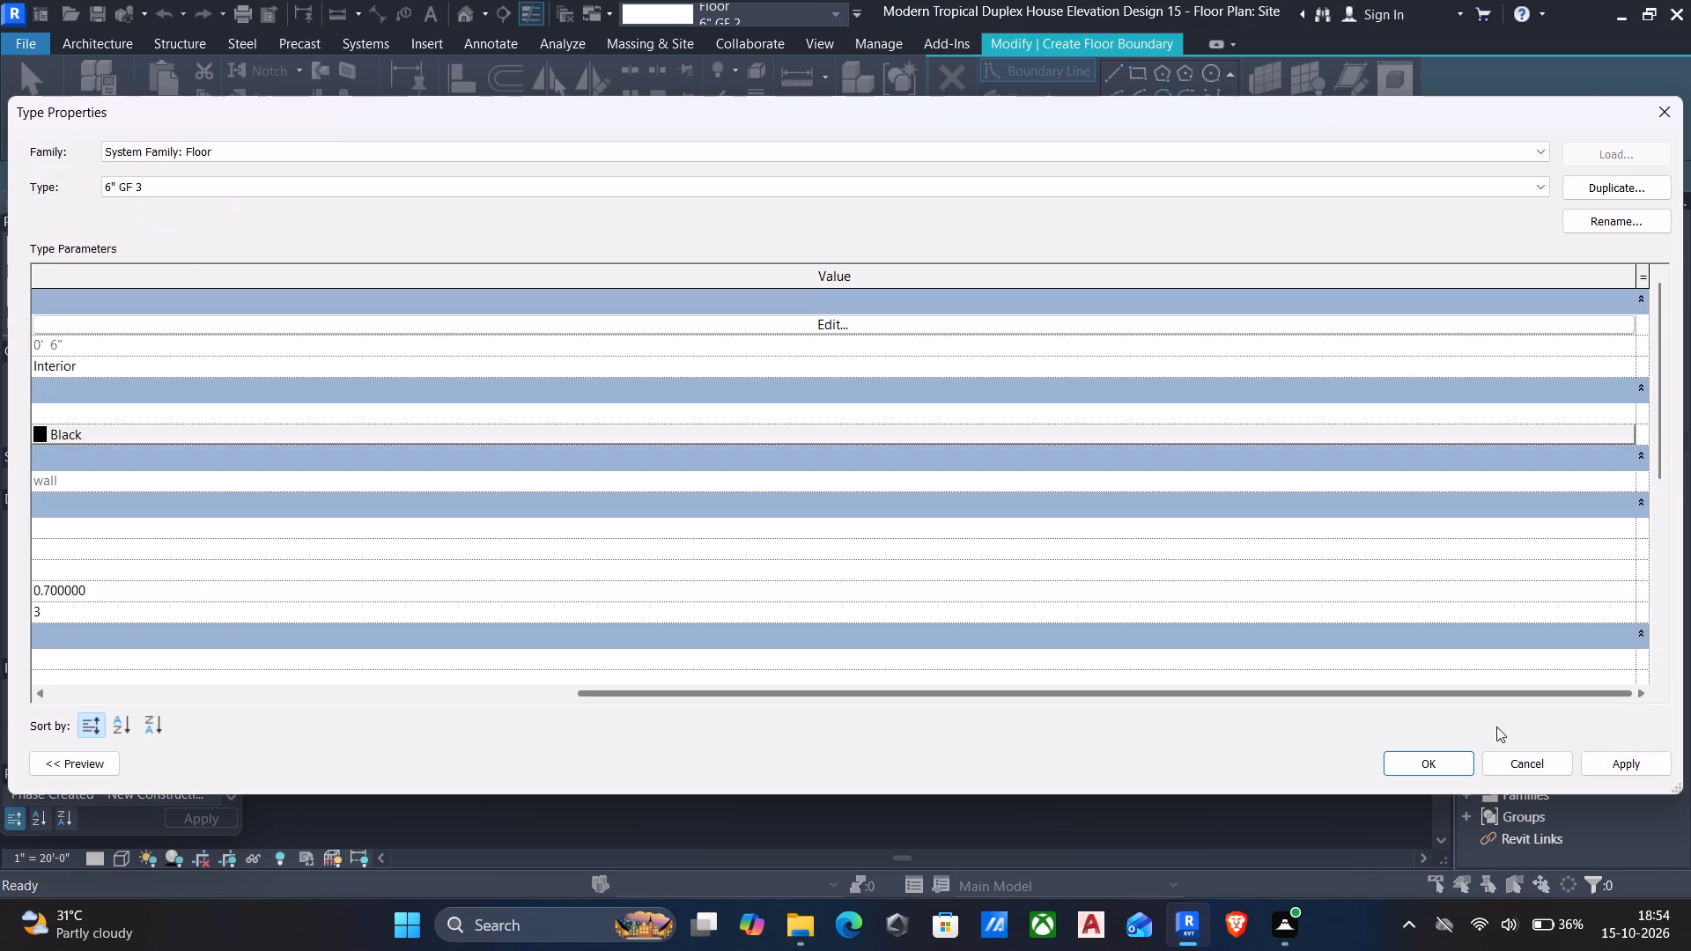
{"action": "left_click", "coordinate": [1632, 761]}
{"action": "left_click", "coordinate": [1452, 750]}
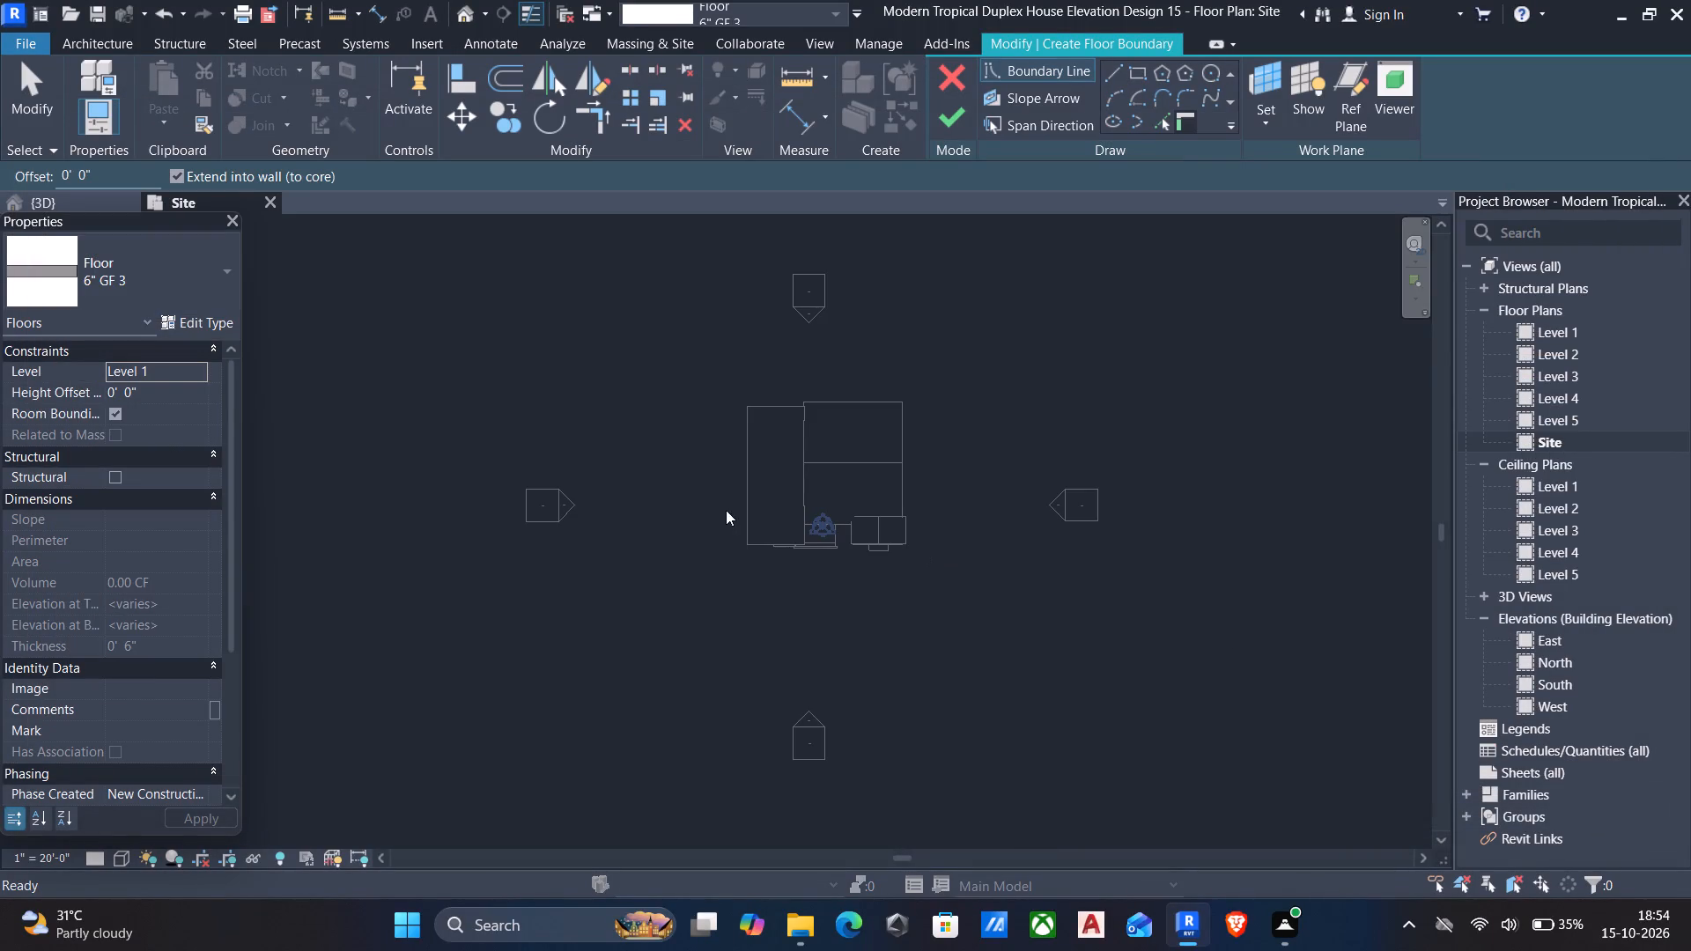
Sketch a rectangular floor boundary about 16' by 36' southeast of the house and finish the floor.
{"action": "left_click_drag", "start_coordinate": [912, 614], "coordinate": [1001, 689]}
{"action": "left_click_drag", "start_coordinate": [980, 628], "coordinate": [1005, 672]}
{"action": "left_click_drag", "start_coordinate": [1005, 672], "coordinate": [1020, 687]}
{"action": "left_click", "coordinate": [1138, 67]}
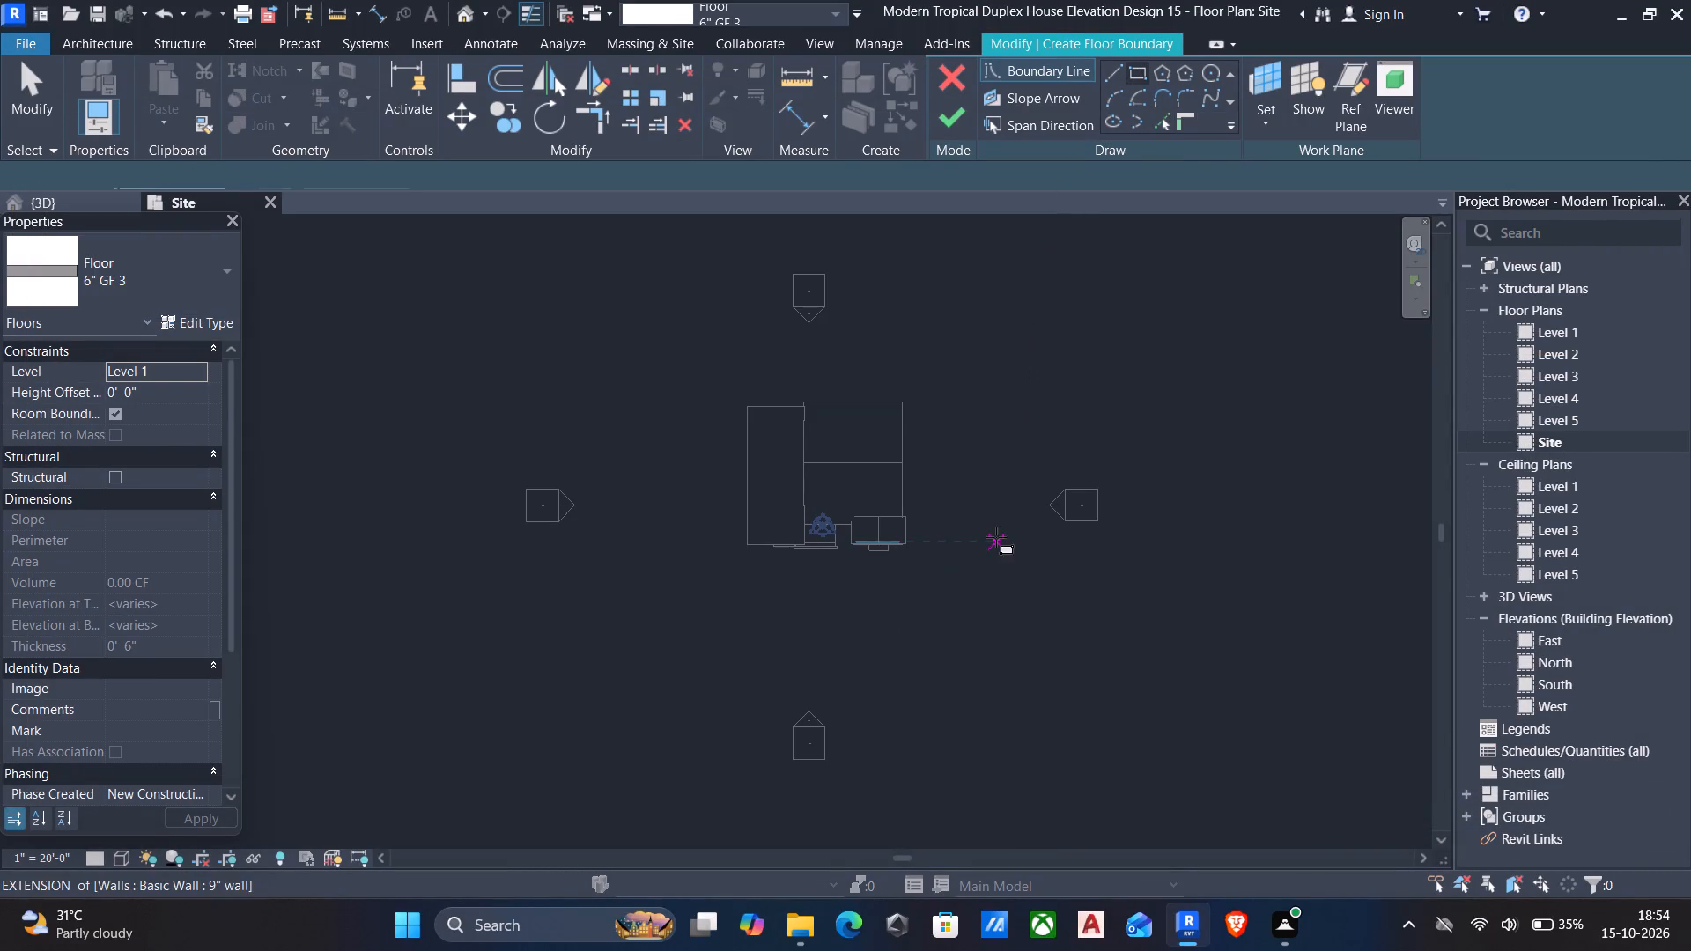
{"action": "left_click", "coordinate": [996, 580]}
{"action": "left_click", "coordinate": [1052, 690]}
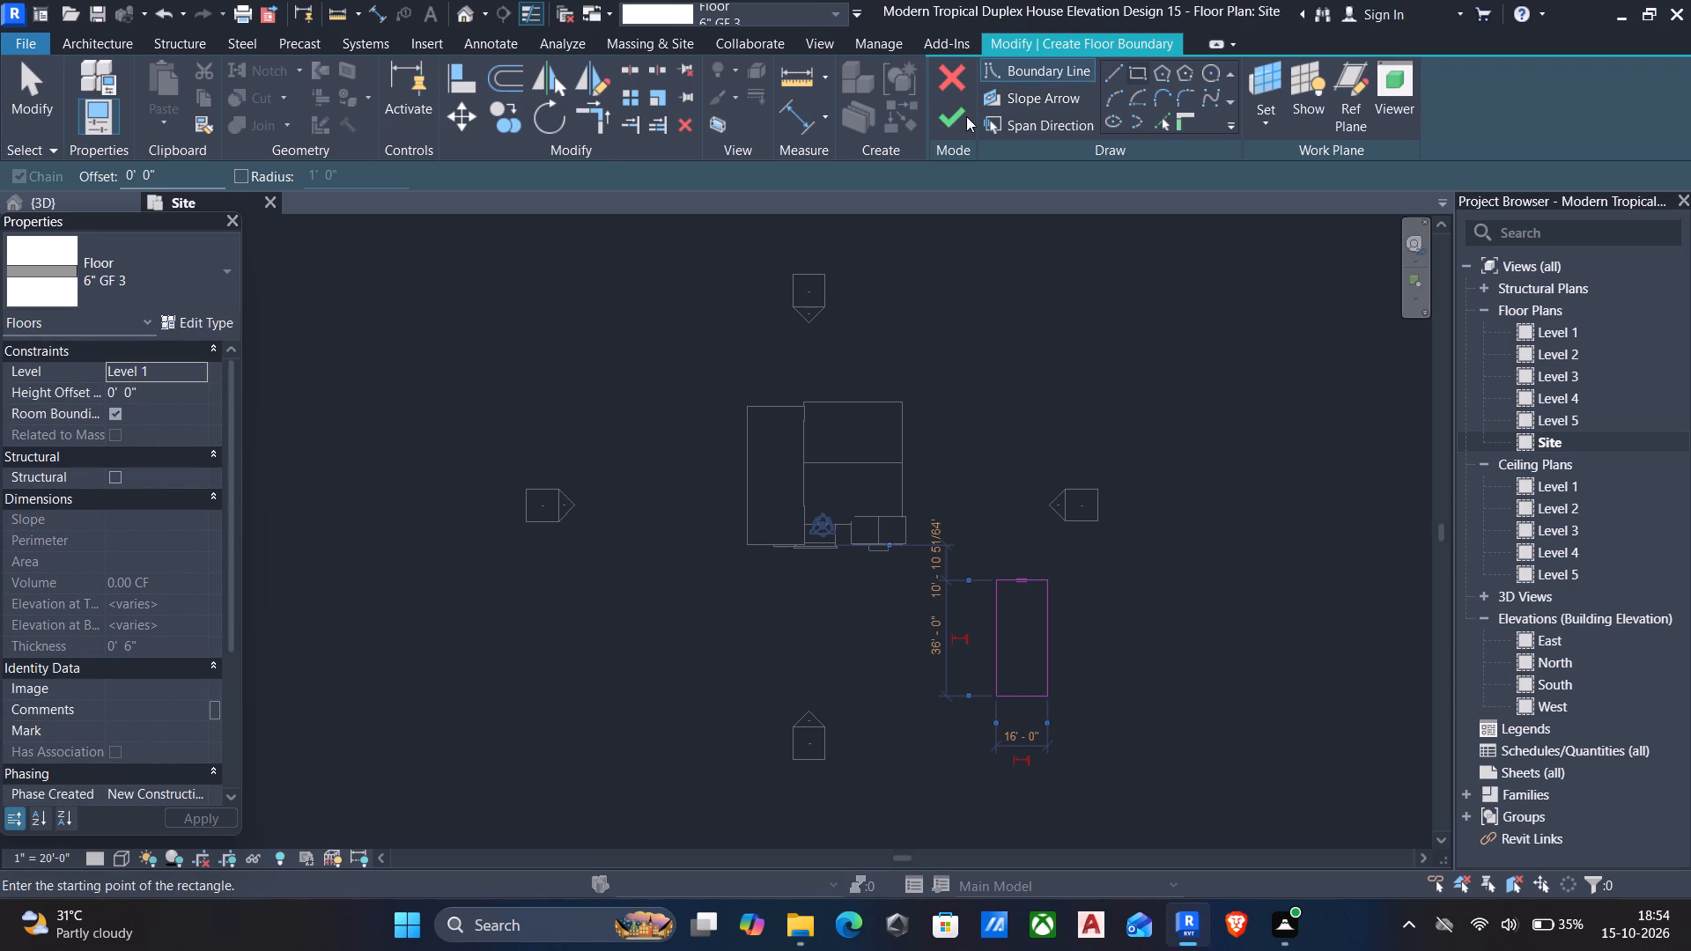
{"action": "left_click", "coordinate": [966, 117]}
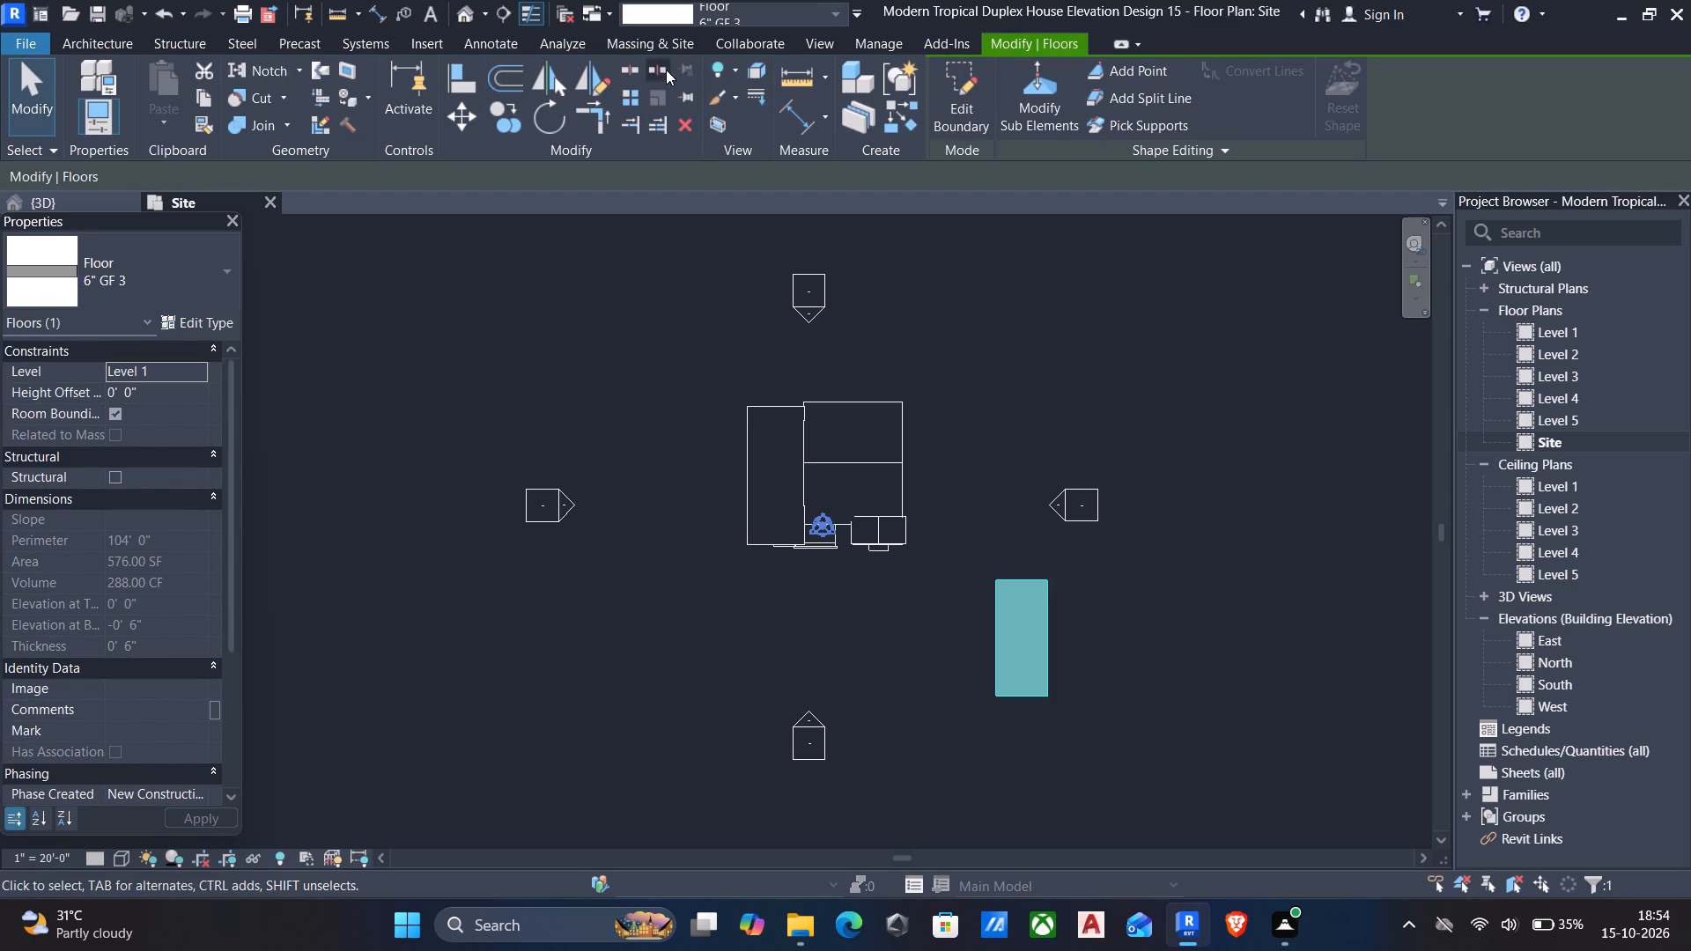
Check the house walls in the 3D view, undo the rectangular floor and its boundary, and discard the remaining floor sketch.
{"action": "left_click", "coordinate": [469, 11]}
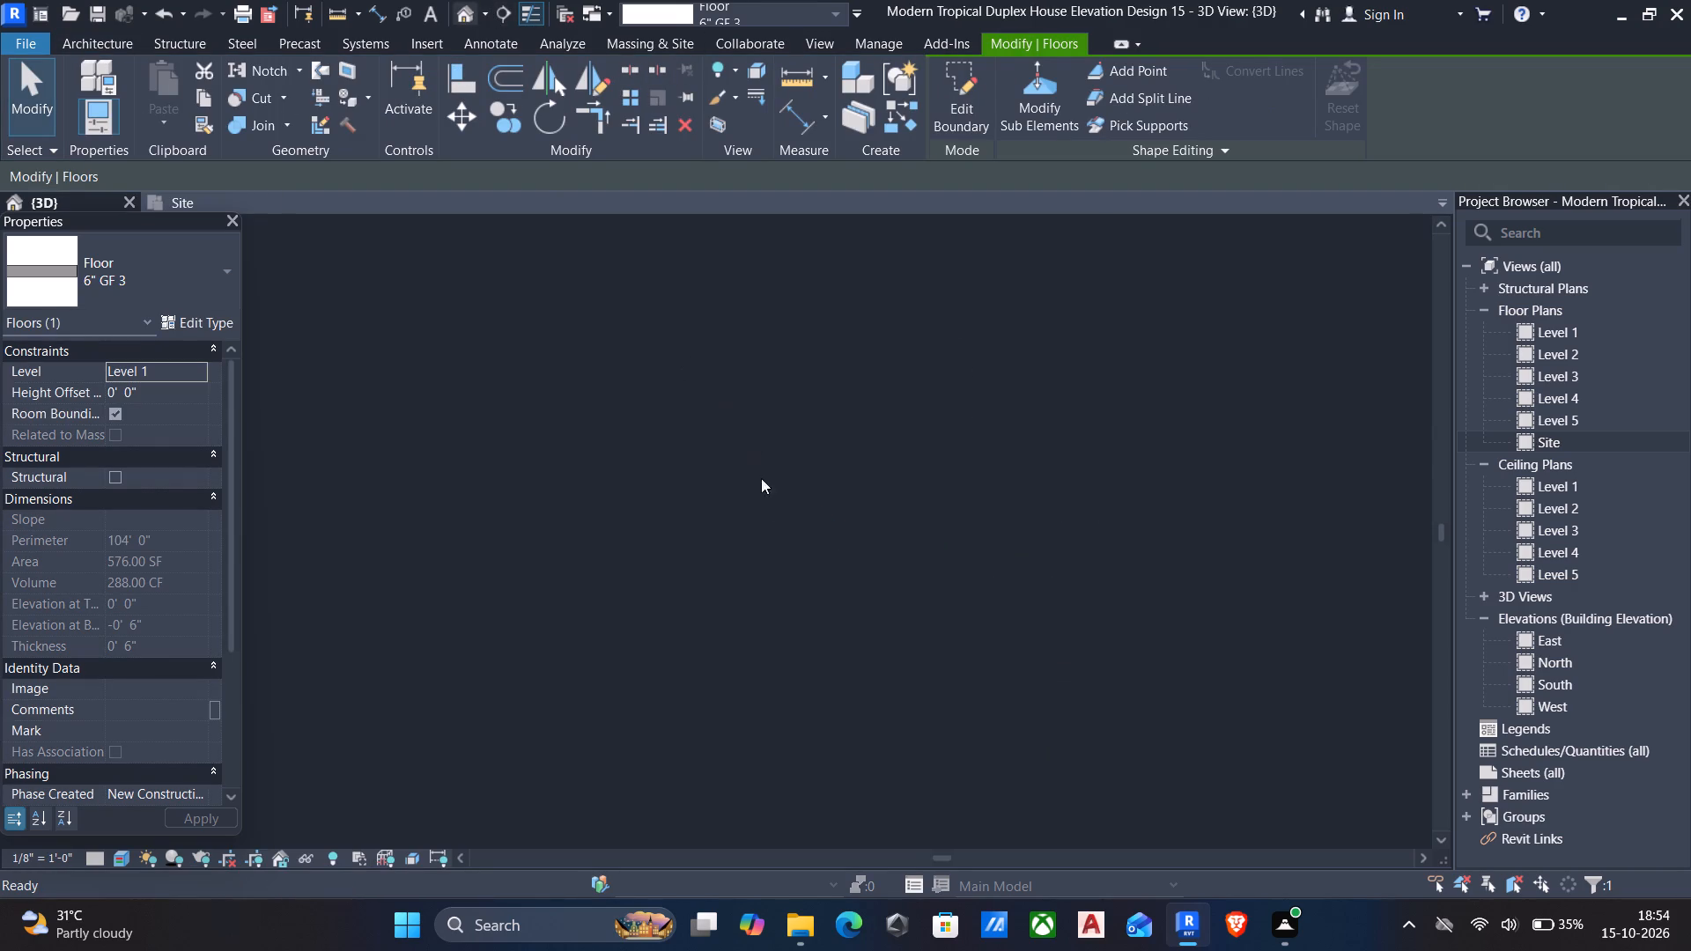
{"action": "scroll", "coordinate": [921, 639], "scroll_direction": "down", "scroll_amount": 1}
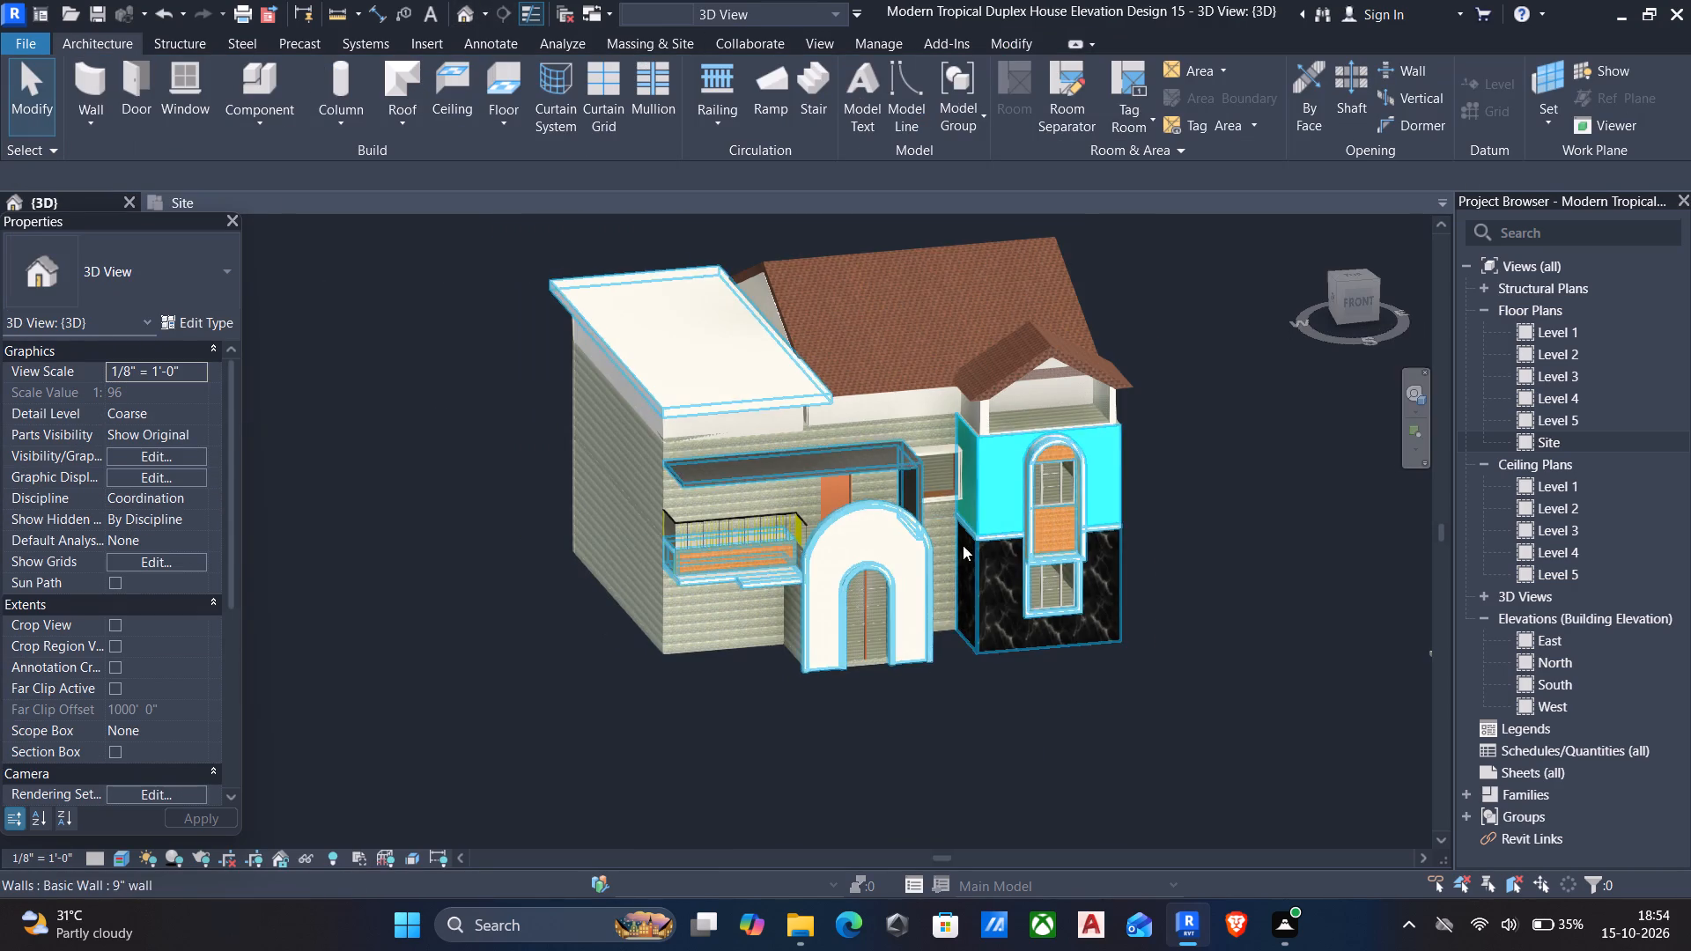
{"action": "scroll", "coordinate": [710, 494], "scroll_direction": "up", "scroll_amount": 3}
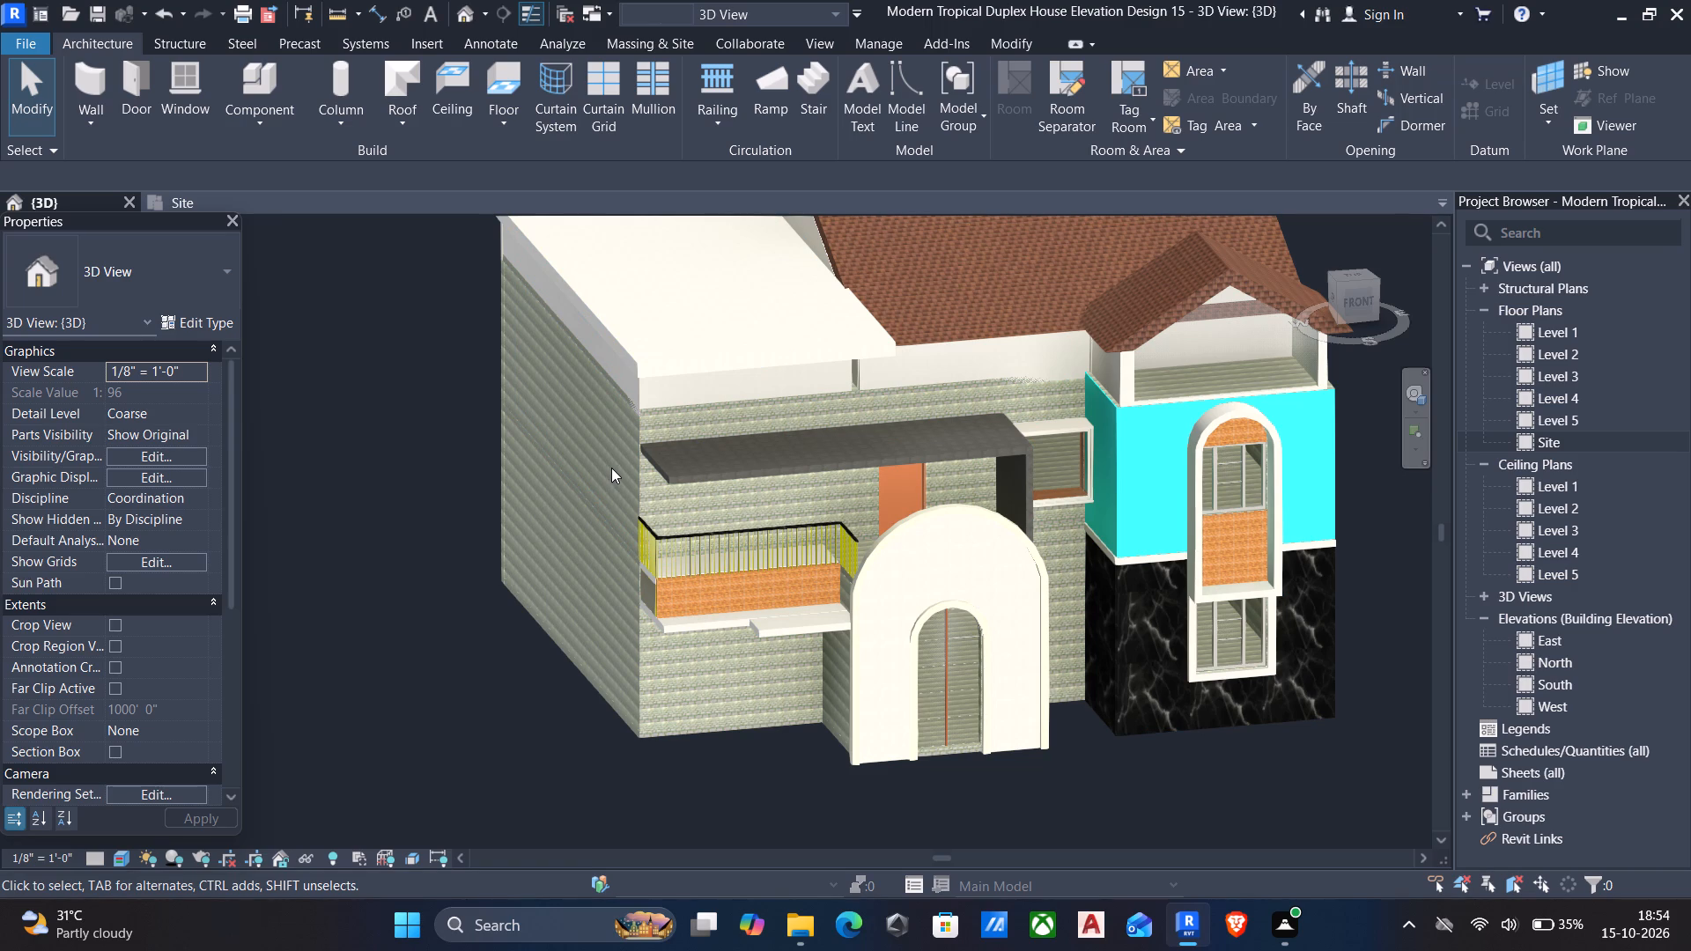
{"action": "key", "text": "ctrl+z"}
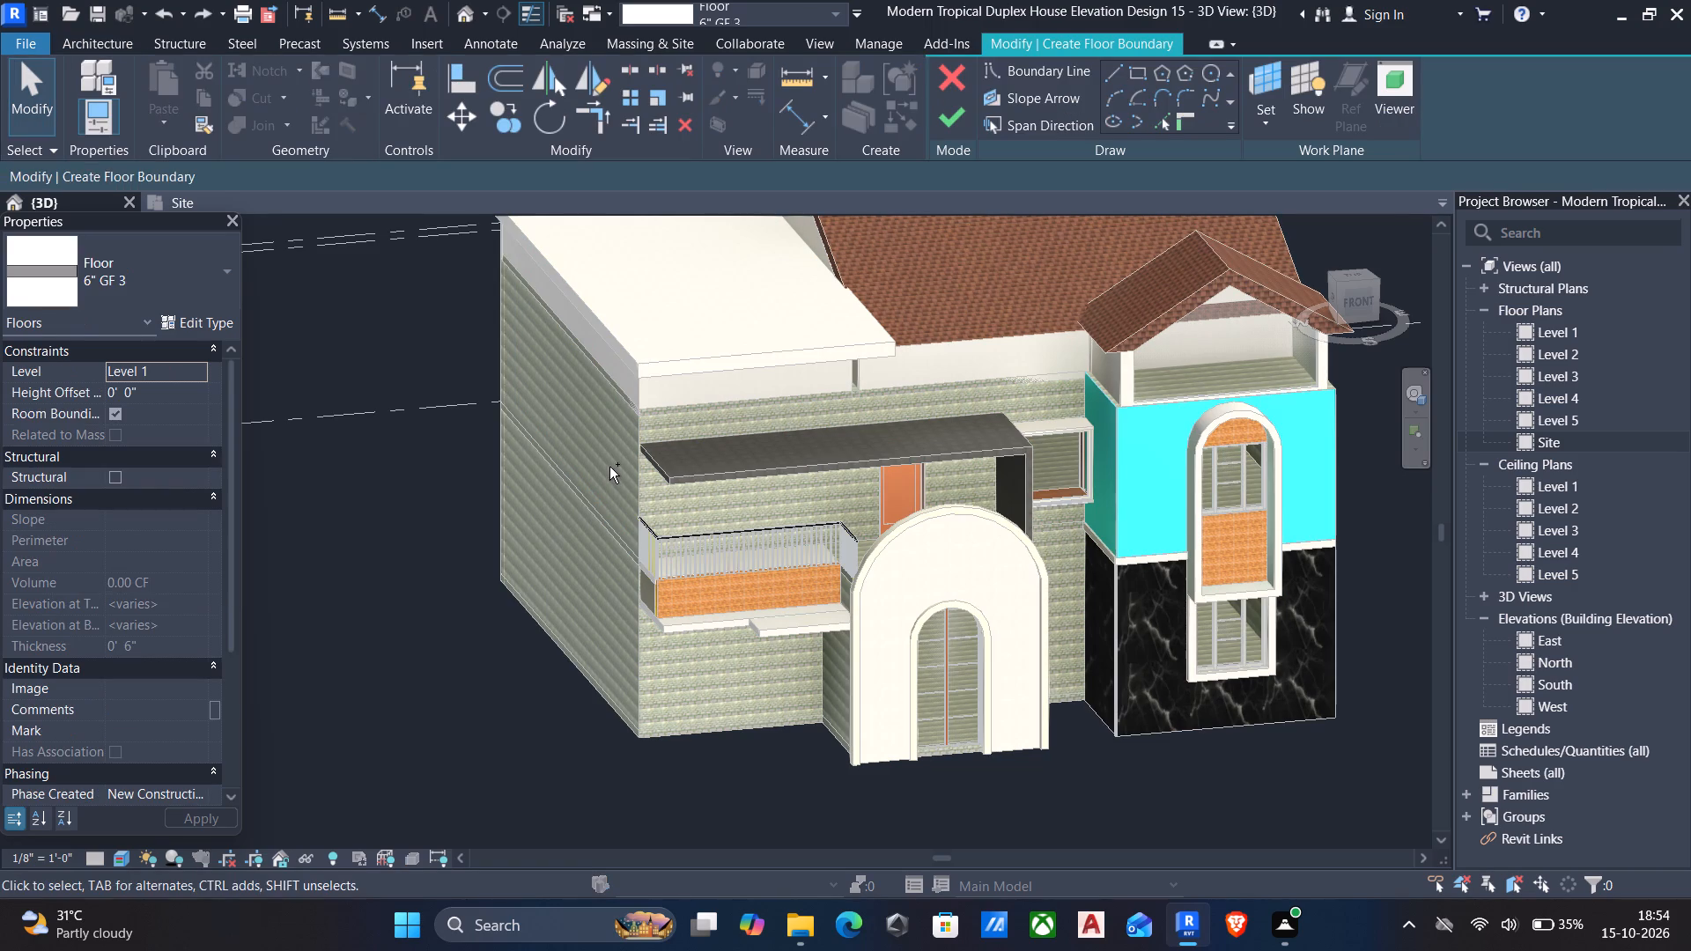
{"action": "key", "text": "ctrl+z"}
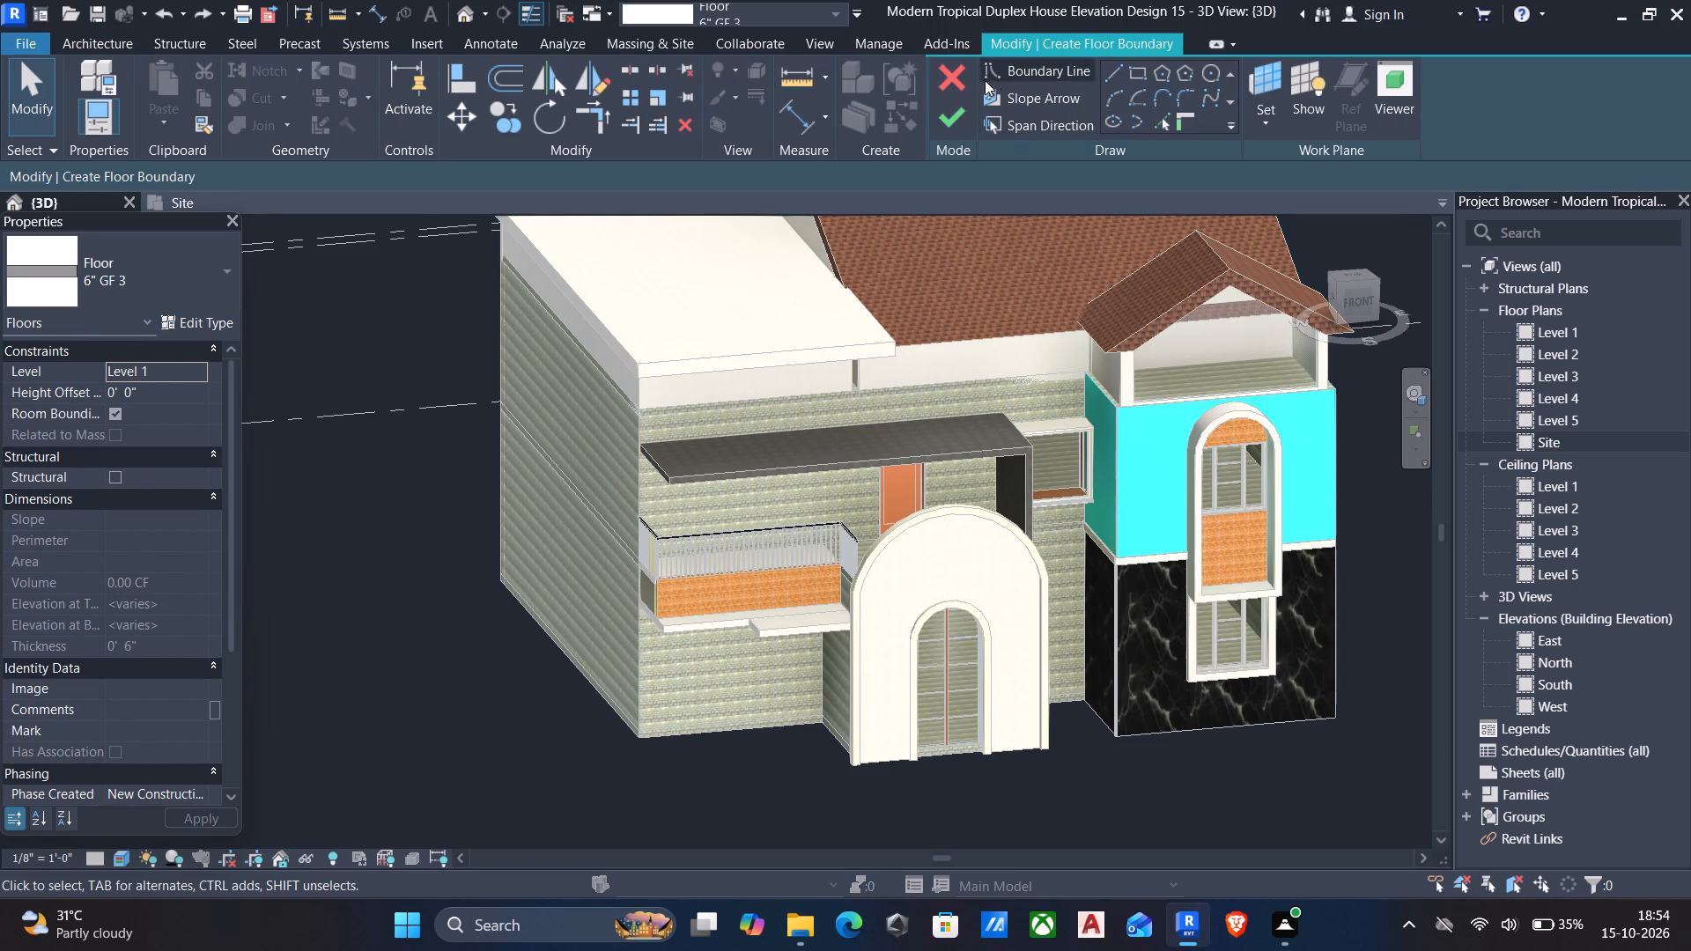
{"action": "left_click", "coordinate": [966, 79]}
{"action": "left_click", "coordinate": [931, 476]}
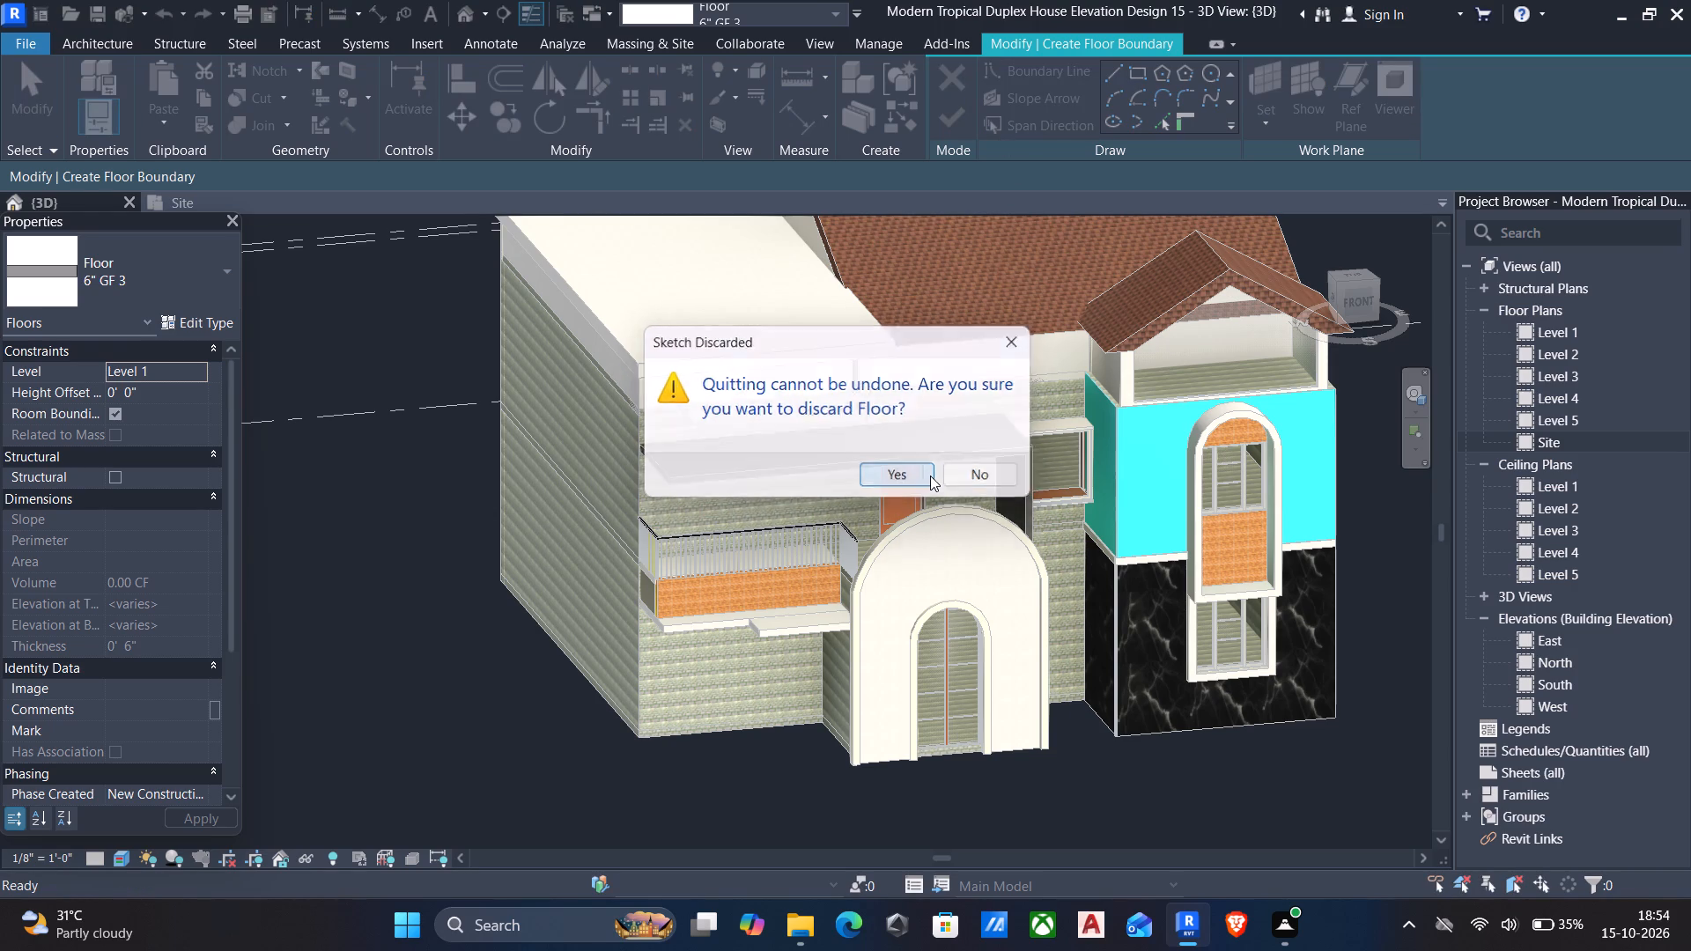
Save the house project.
{"action": "scroll", "coordinate": [915, 476], "scroll_direction": "down", "scroll_amount": 2}
{"action": "middle_click_drag", "start_coordinate": [932, 489], "coordinate": [816, 562]}
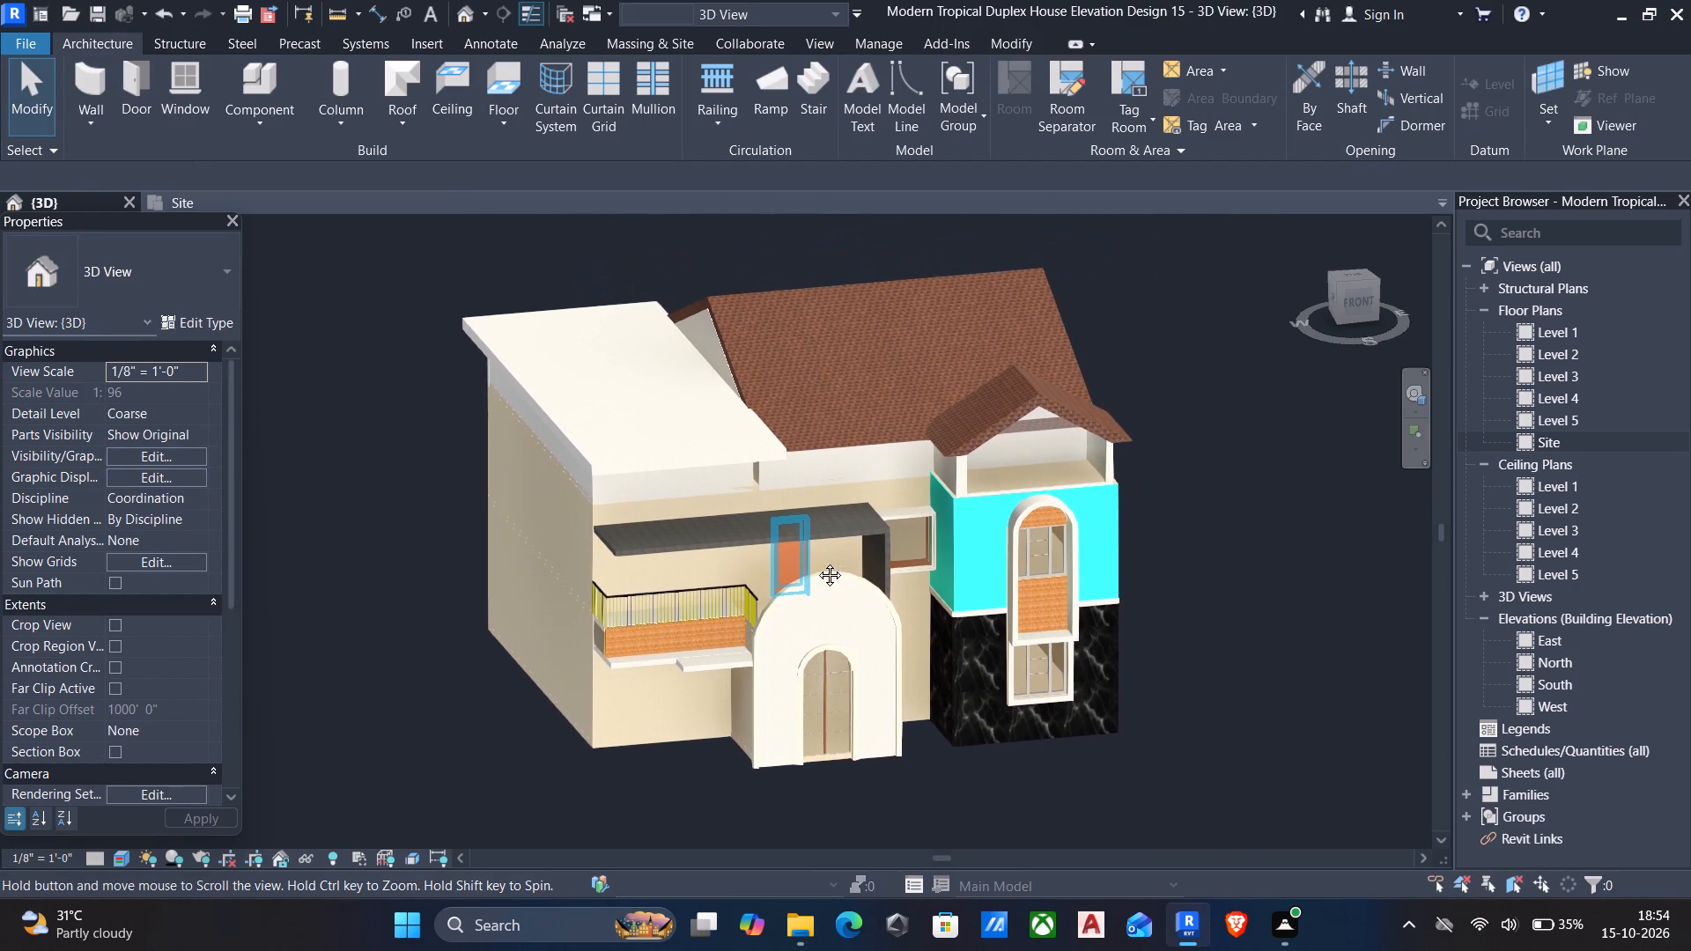
{"action": "scroll", "coordinate": [810, 562], "scroll_direction": "down", "scroll_amount": 1}
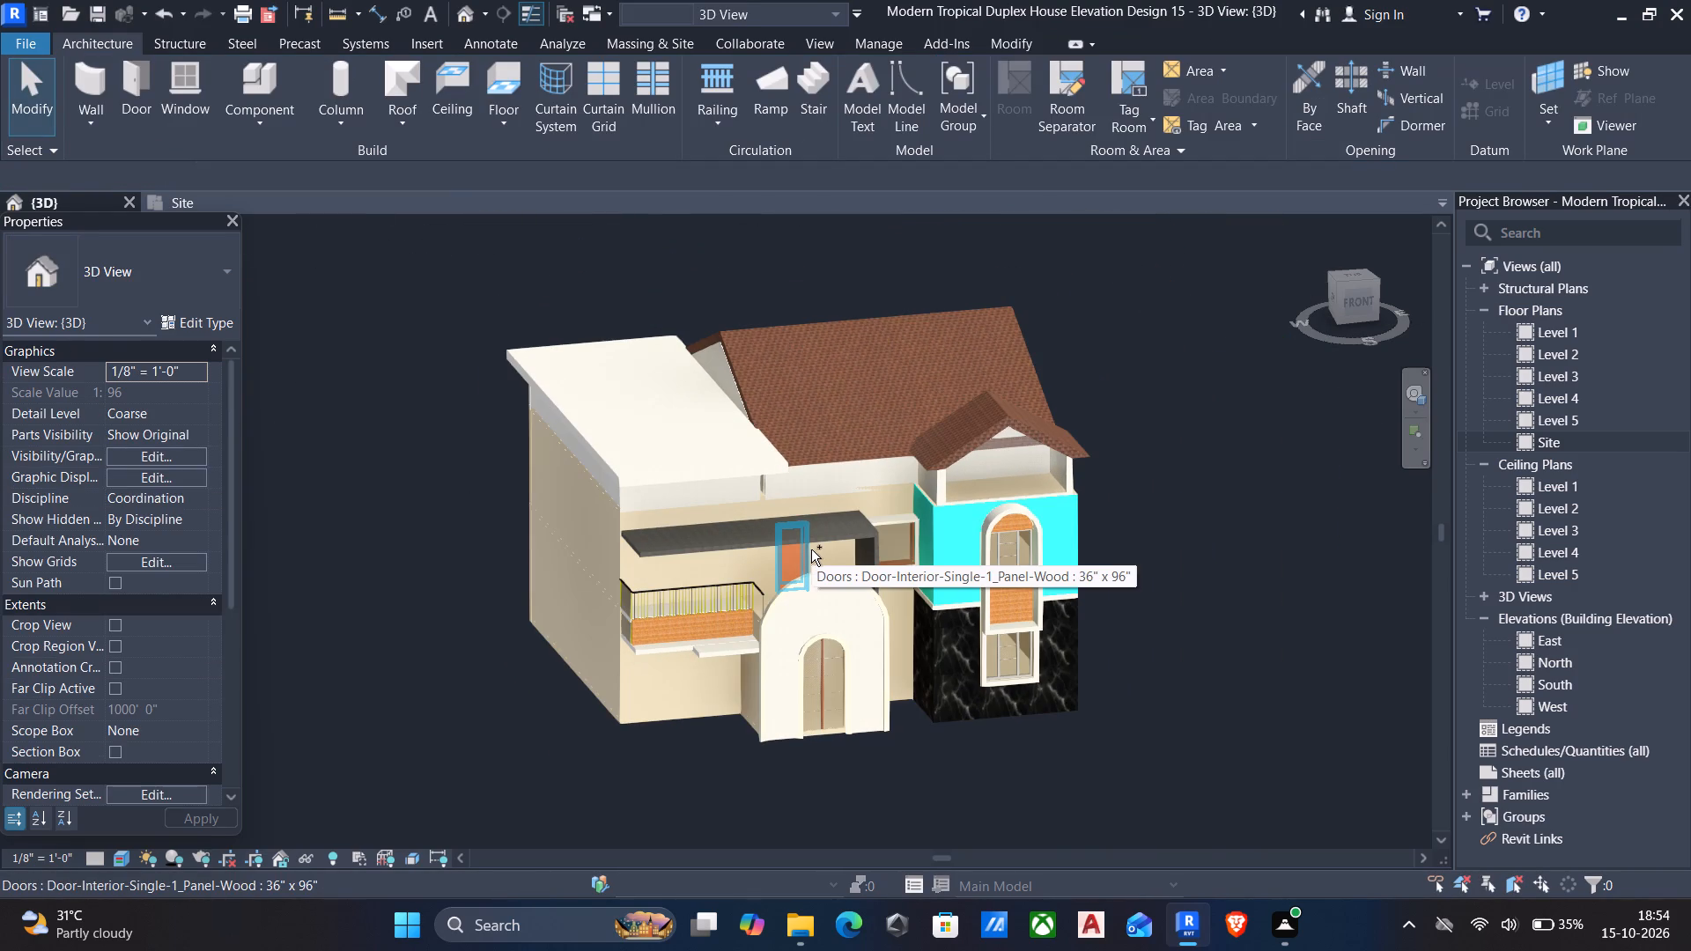
{"action": "key", "text": "ctrl+s"}
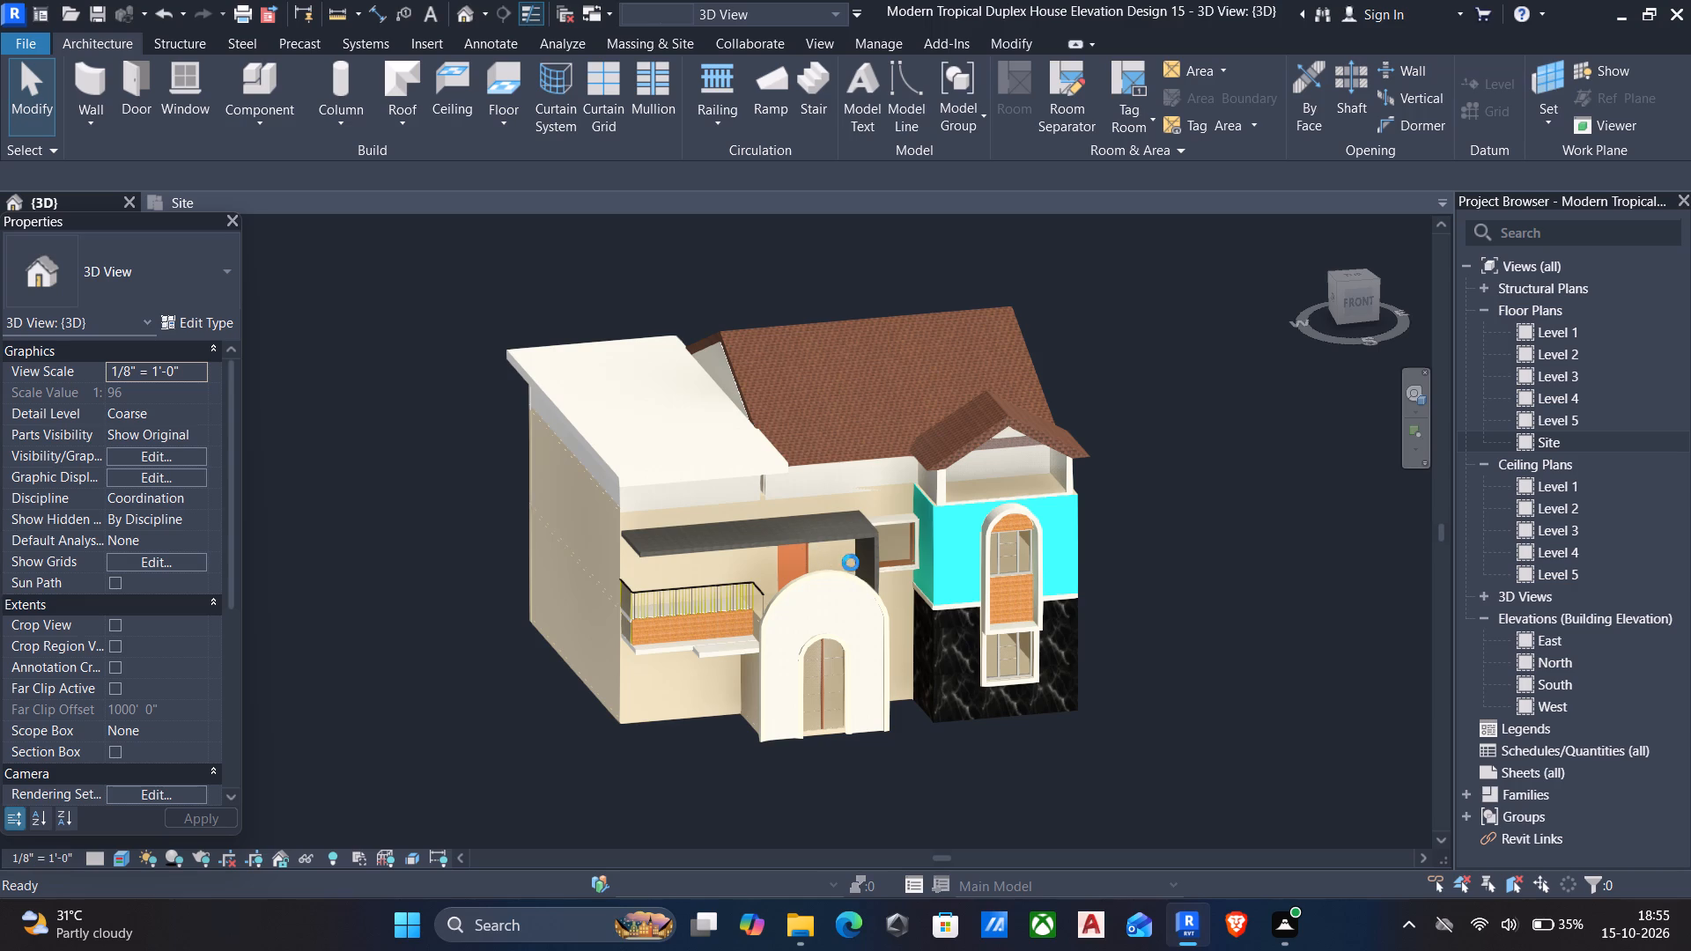
Orient the 3D view to a slightly angled front view of the whole house and save the project.
{"action": "left_click", "coordinate": [1355, 296]}
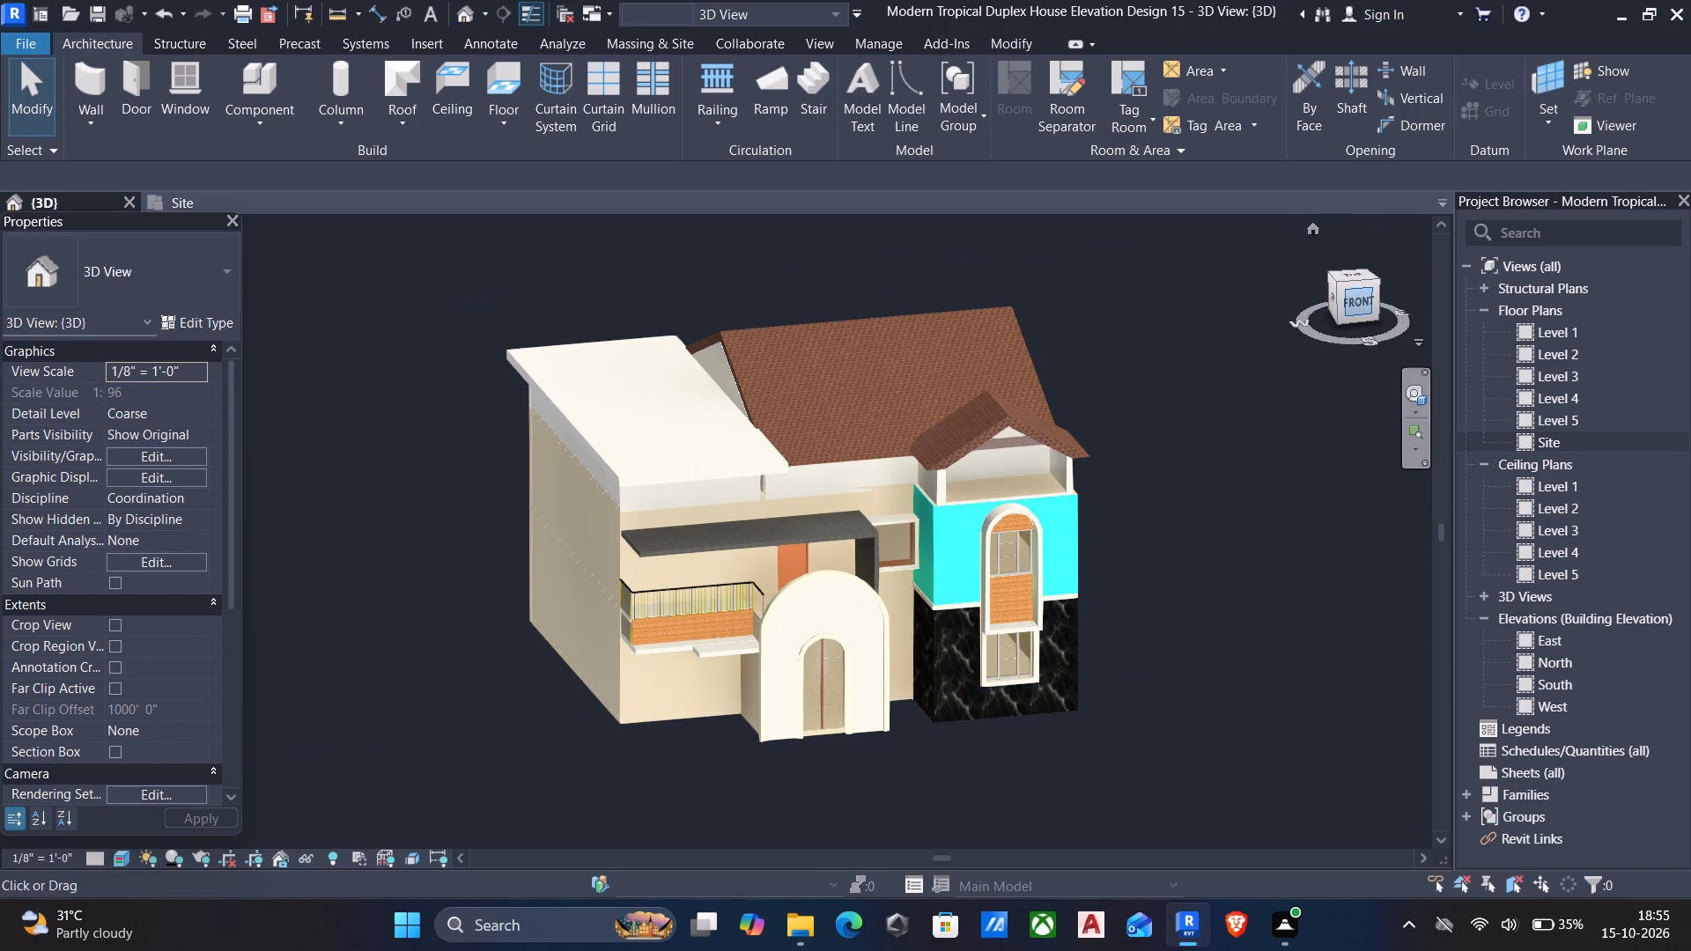
{"action": "scroll", "coordinate": [588, 498], "scroll_direction": "up", "scroll_amount": 5}
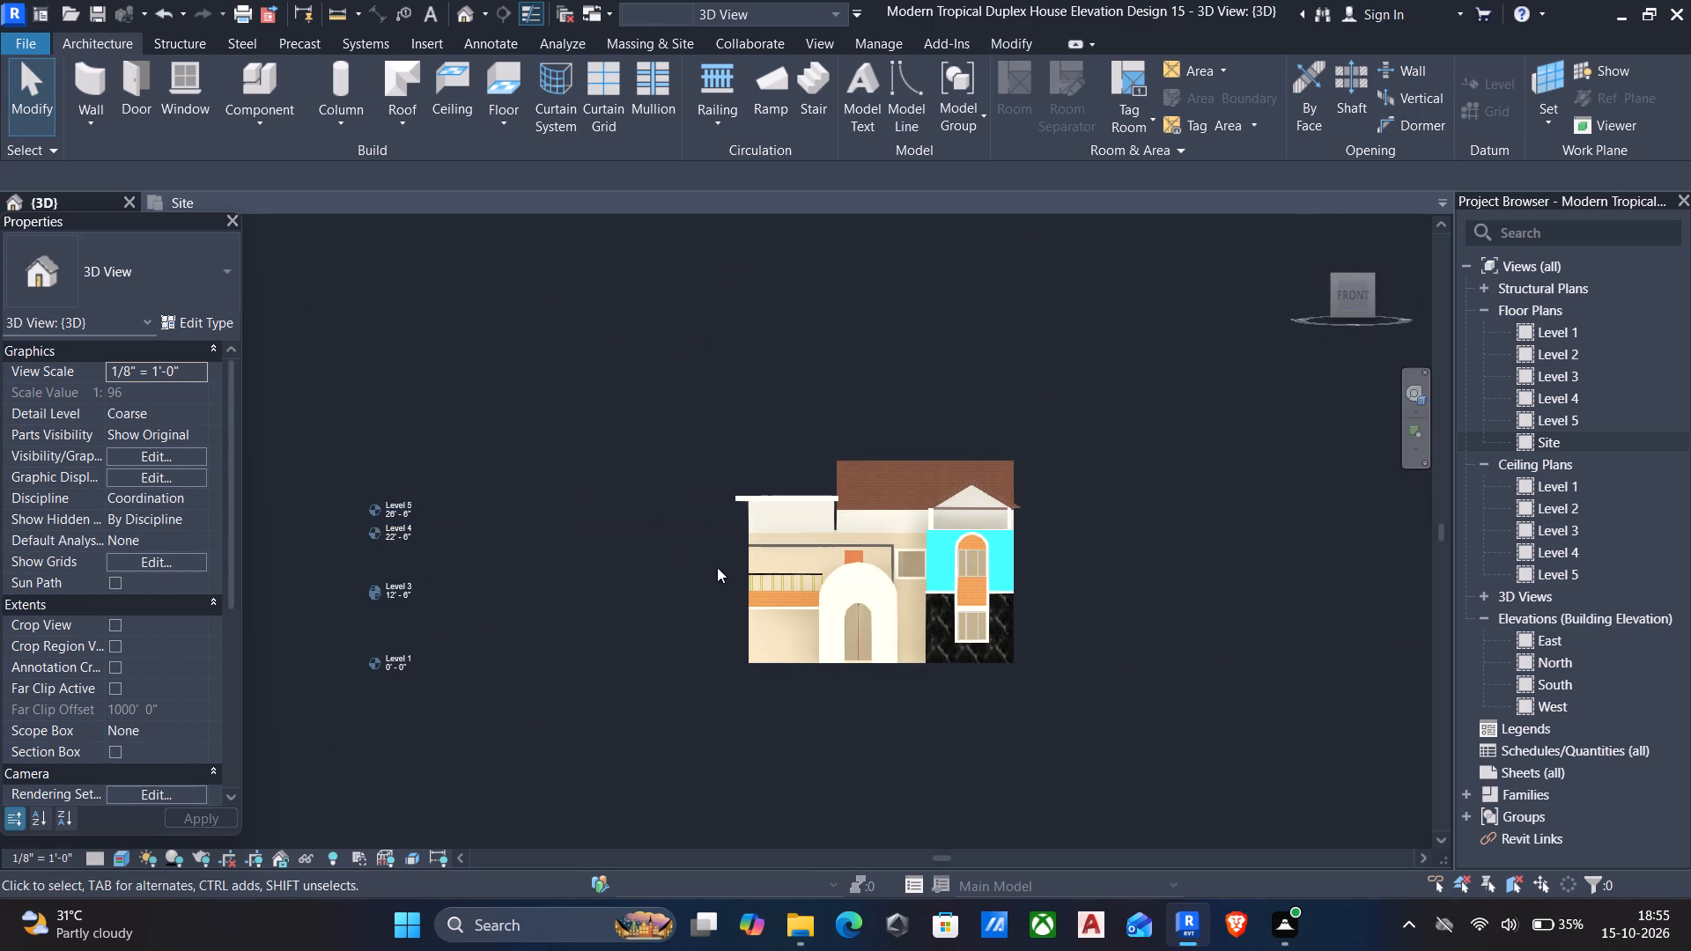
{"action": "scroll", "coordinate": [754, 583], "scroll_direction": "up", "scroll_amount": 4}
{"action": "middle_click_drag", "start_coordinate": [794, 591], "coordinate": [733, 595]}
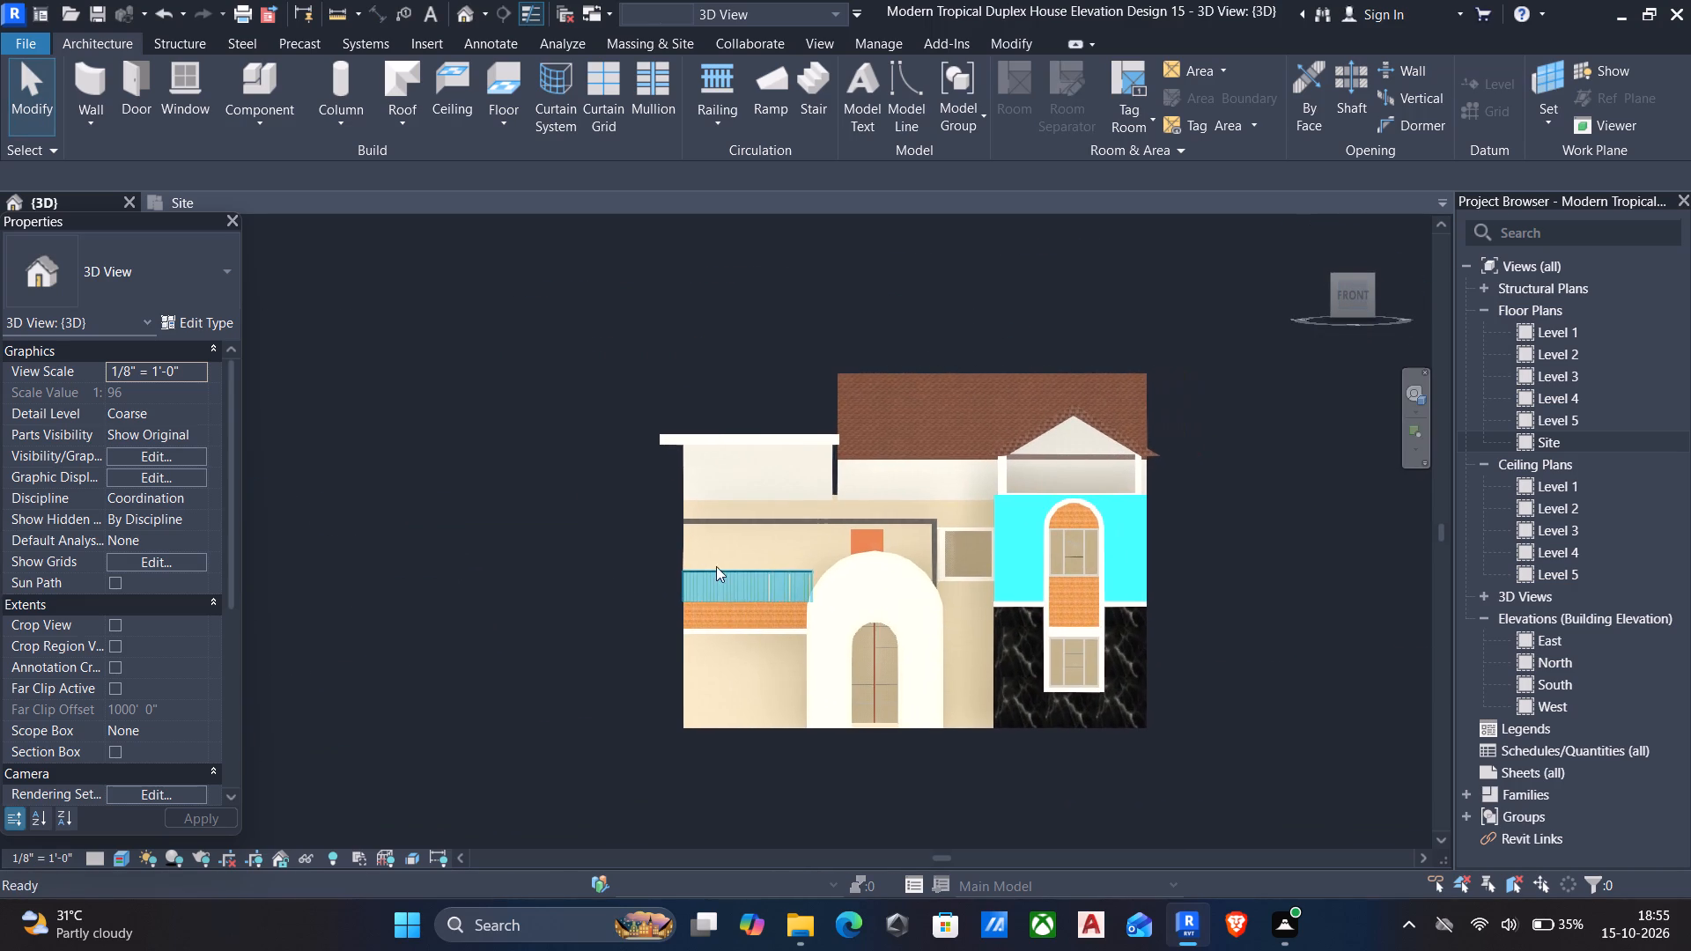
{"action": "scroll", "coordinate": [587, 448], "scroll_direction": "down", "scroll_amount": 1}
{"action": "middle_click_drag", "start_coordinate": [587, 448], "coordinate": [624, 504]}
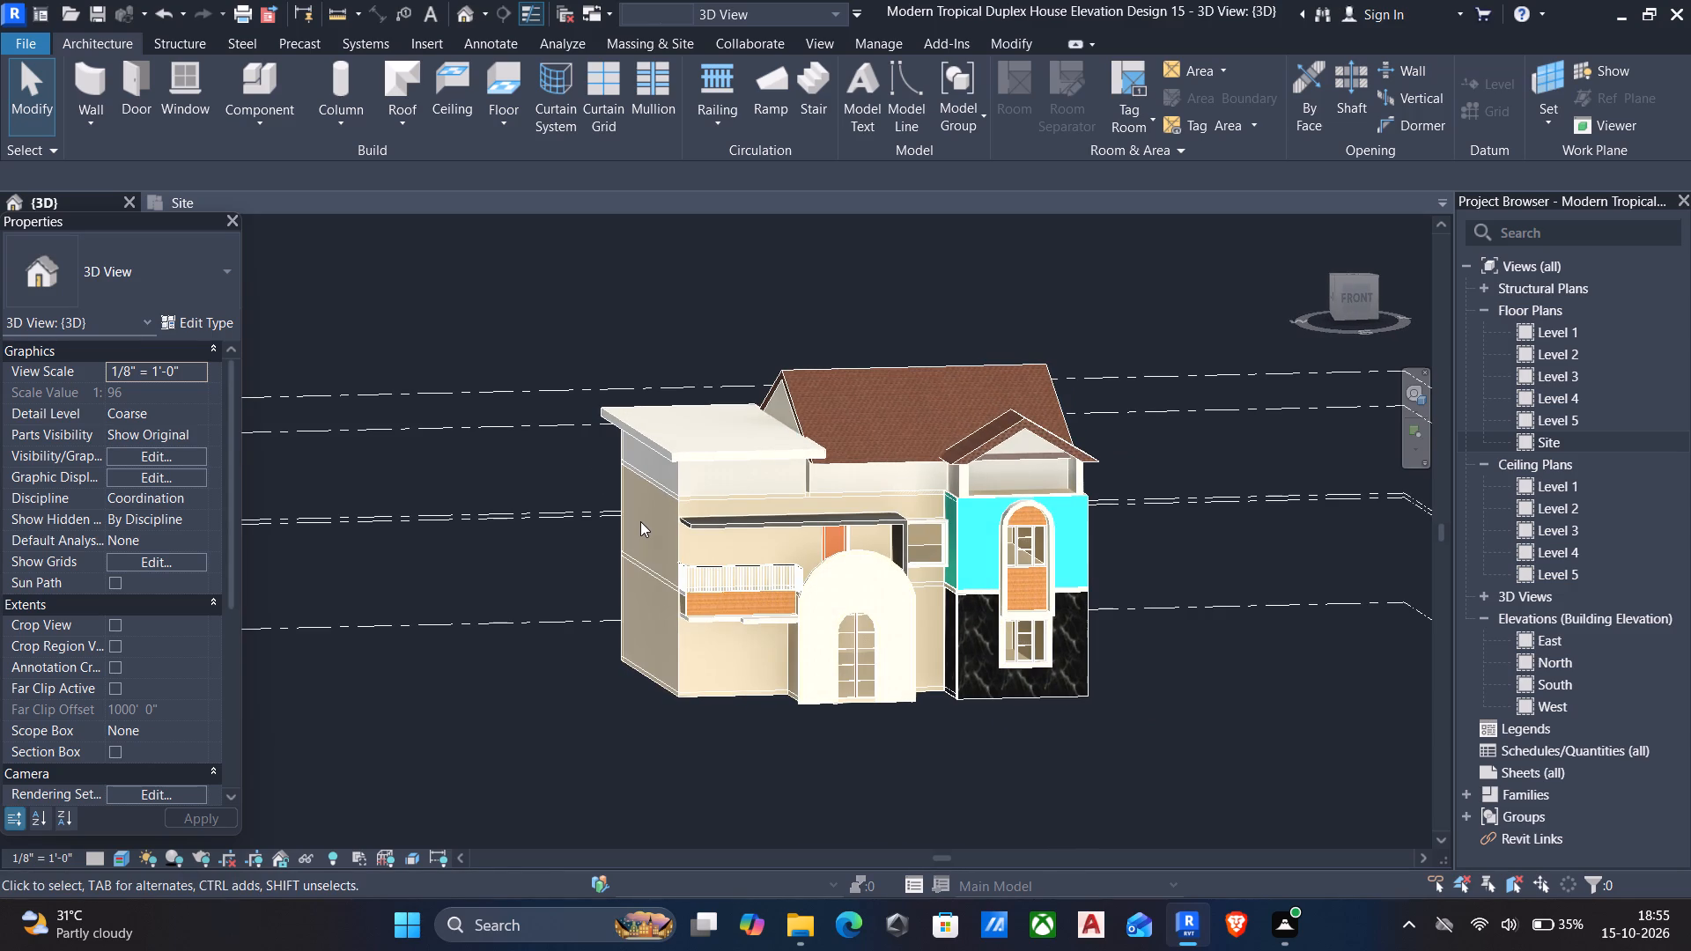
{"action": "key", "text": "ctrl+s"}
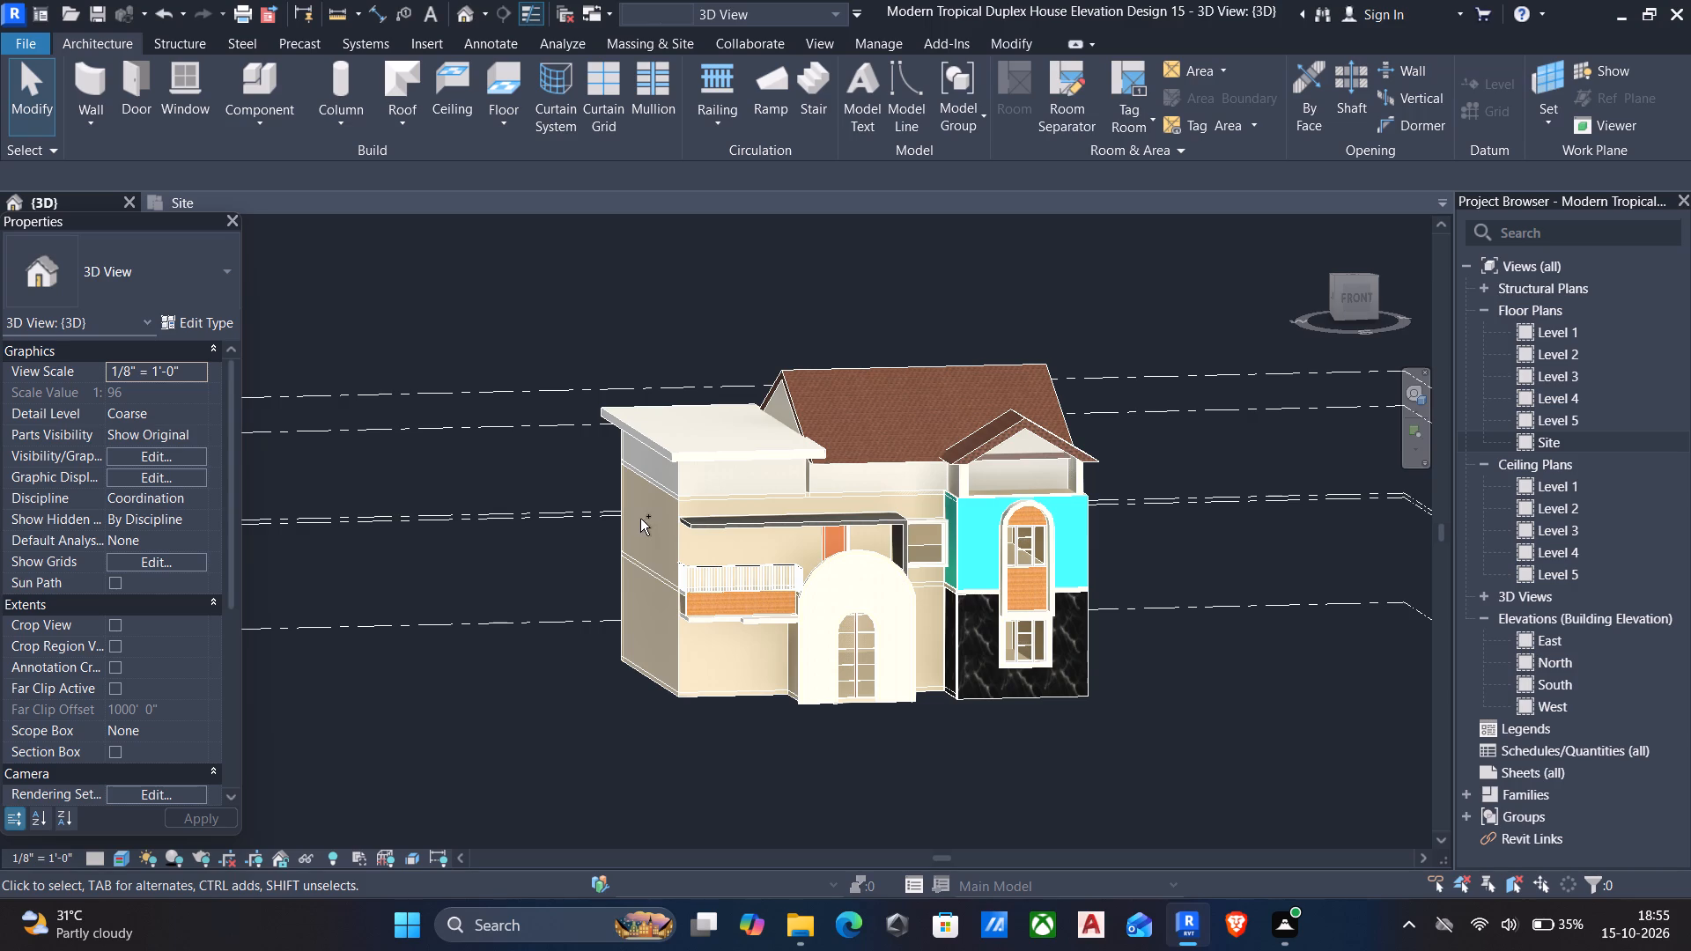
Set the print range to the visible portion of the current window, preview the 3D view's print, and close the preview.
{"action": "key", "text": "ctrl+p"}
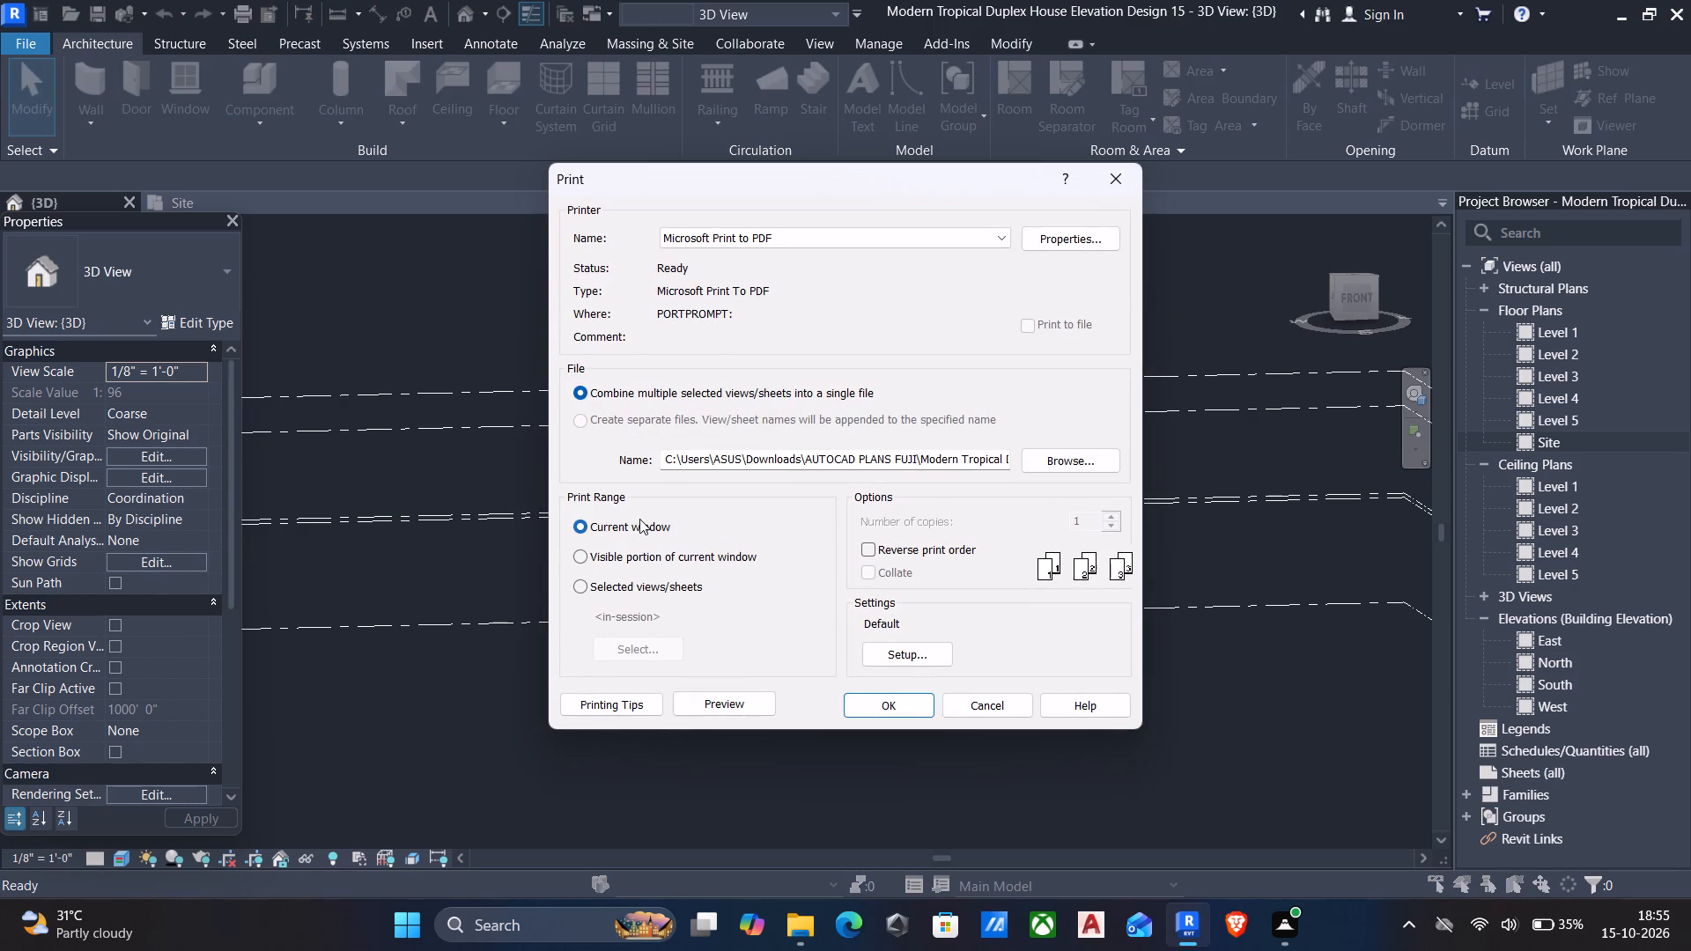
{"action": "left_click", "coordinate": [587, 558]}
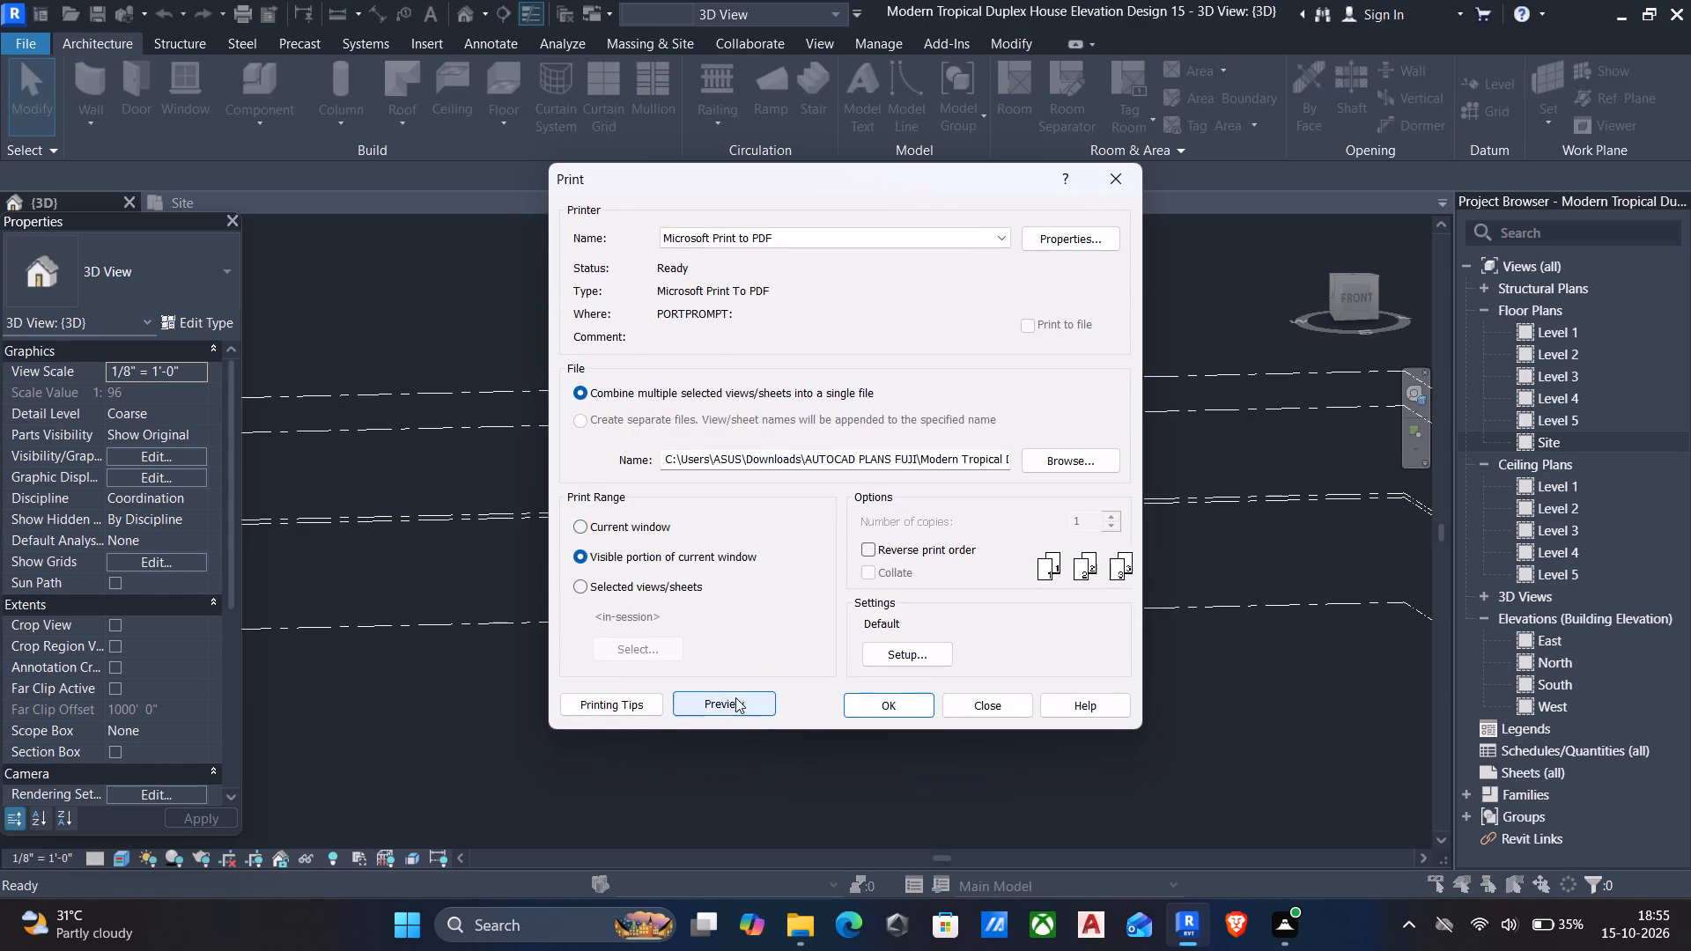
{"action": "left_click", "coordinate": [735, 697]}
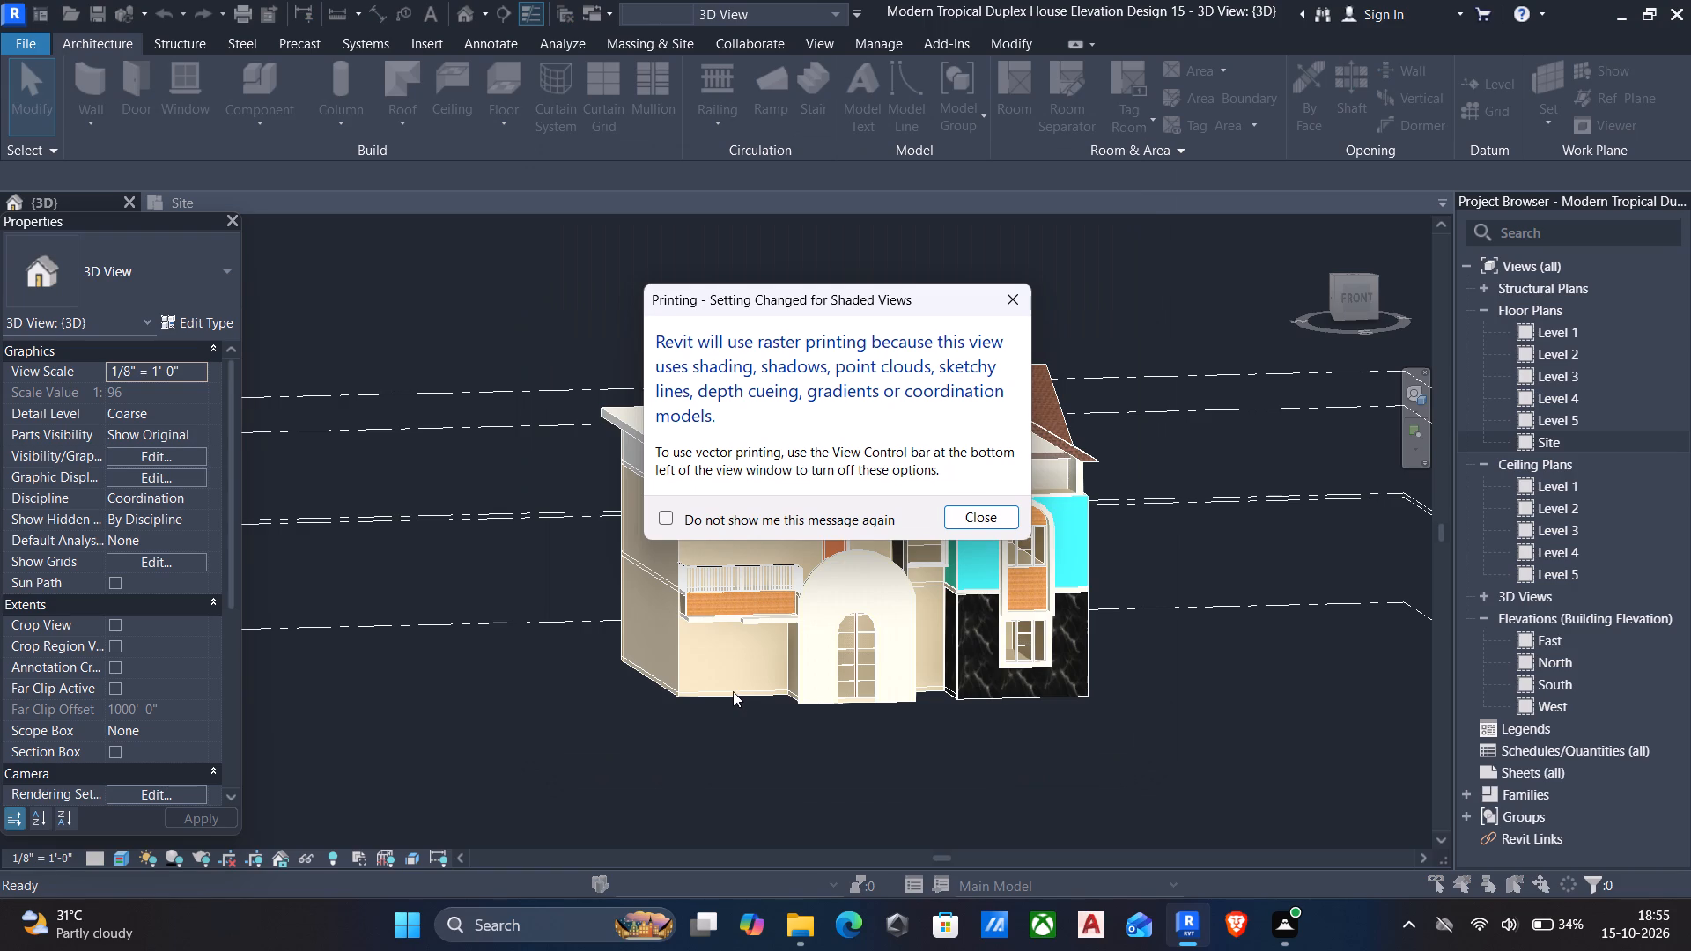
{"action": "left_click", "coordinate": [957, 520]}
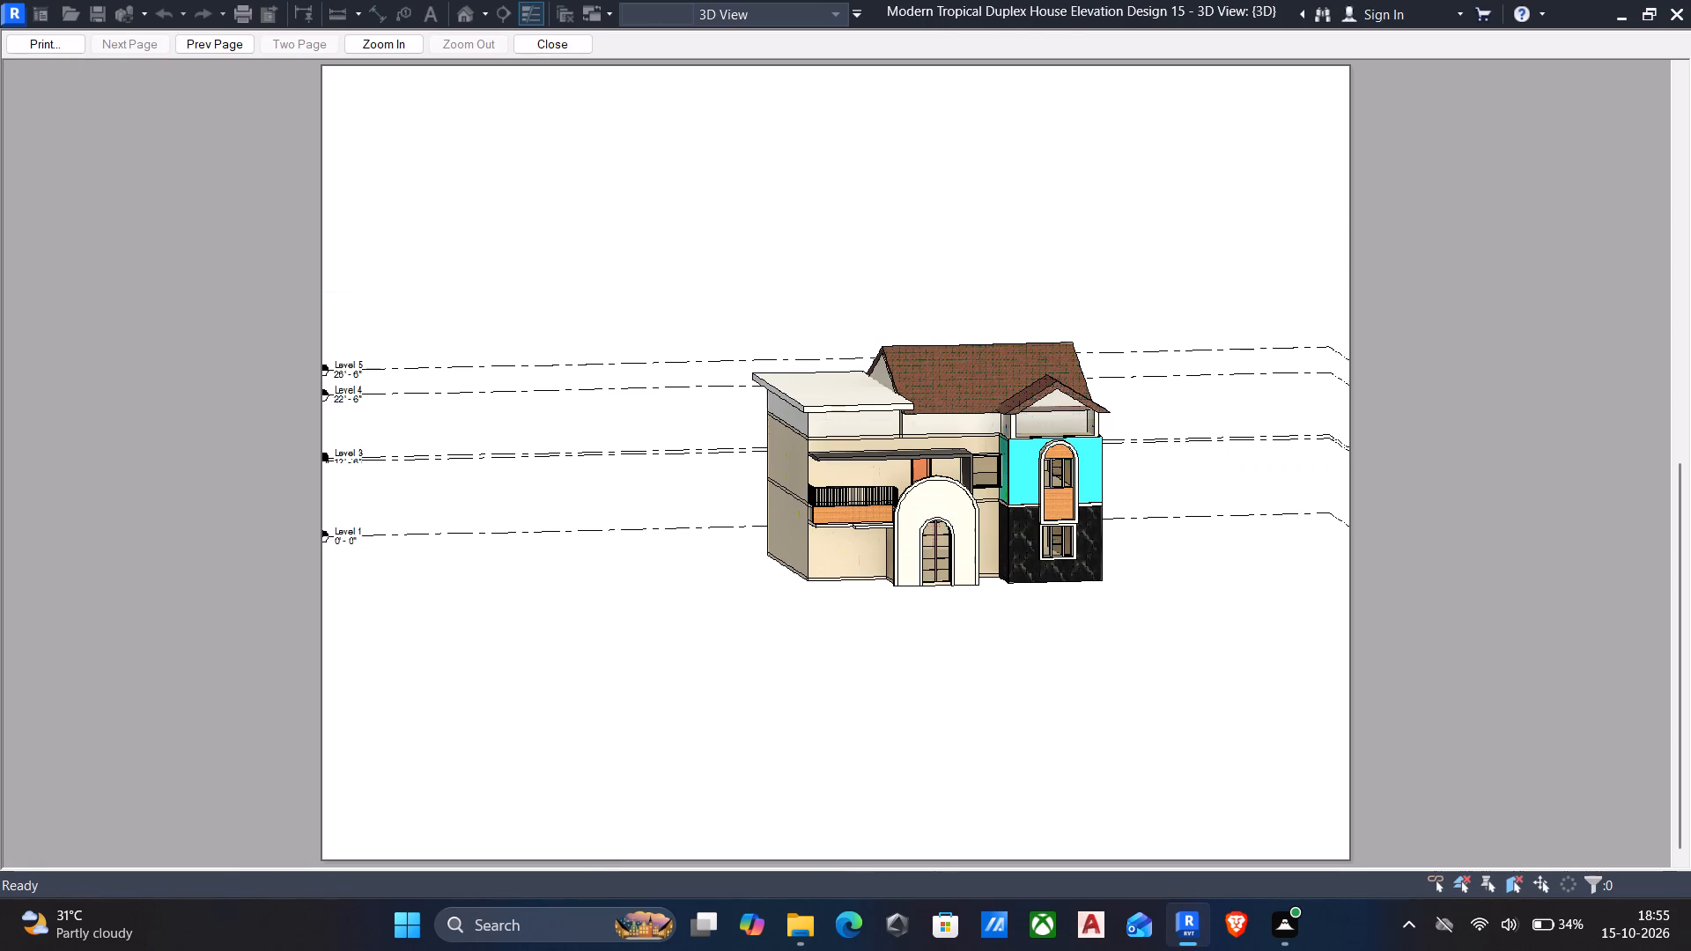
{"action": "left_click", "coordinate": [556, 32]}
{"action": "left_click", "coordinate": [572, 48]}
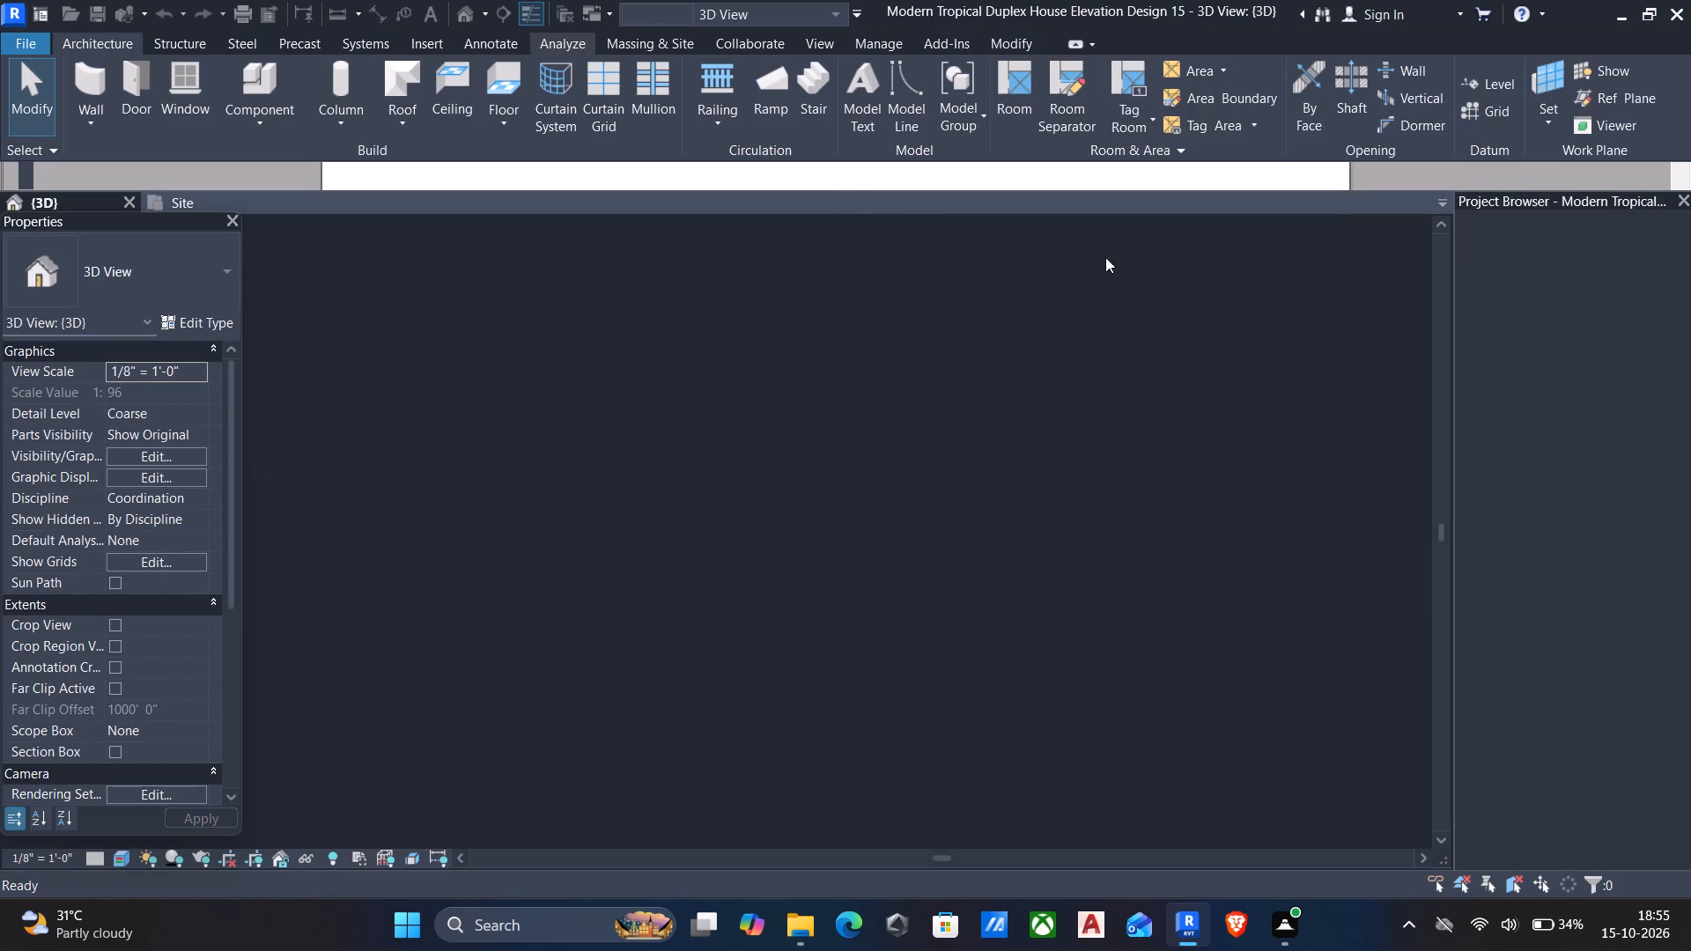
Print the 3D view with Microsoft Print to PDF and save it as "plan elevation15" in the REVIT -PLANS folder.
{"action": "key", "text": "ctrl+p"}
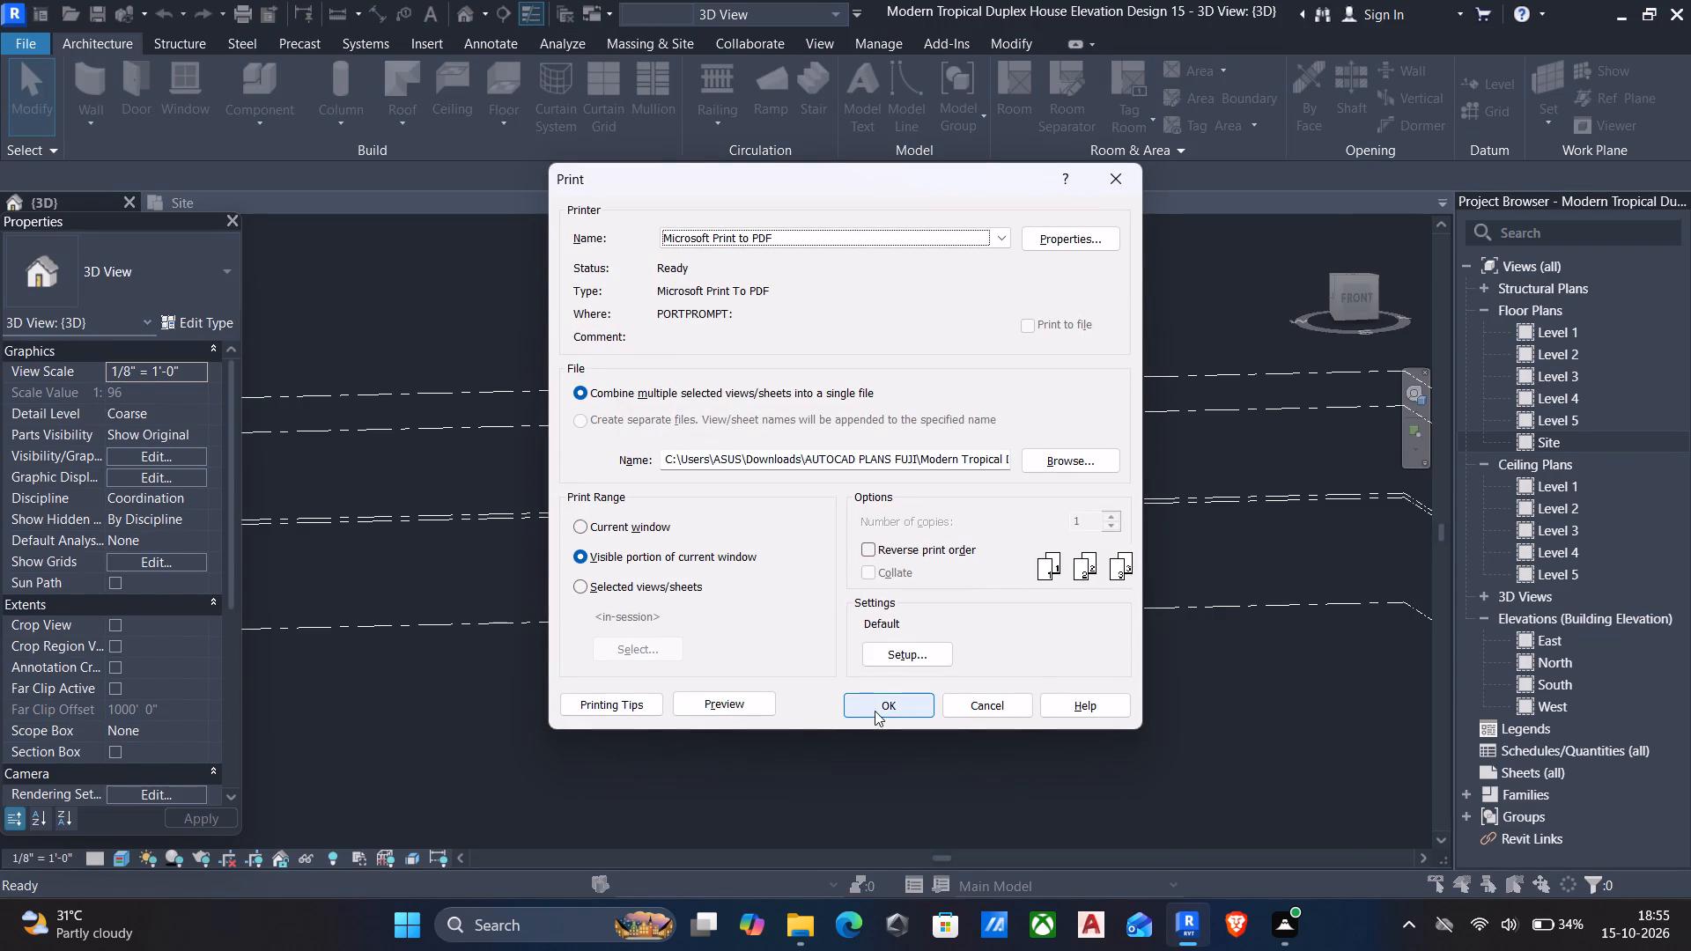
{"action": "left_click", "coordinate": [881, 708]}
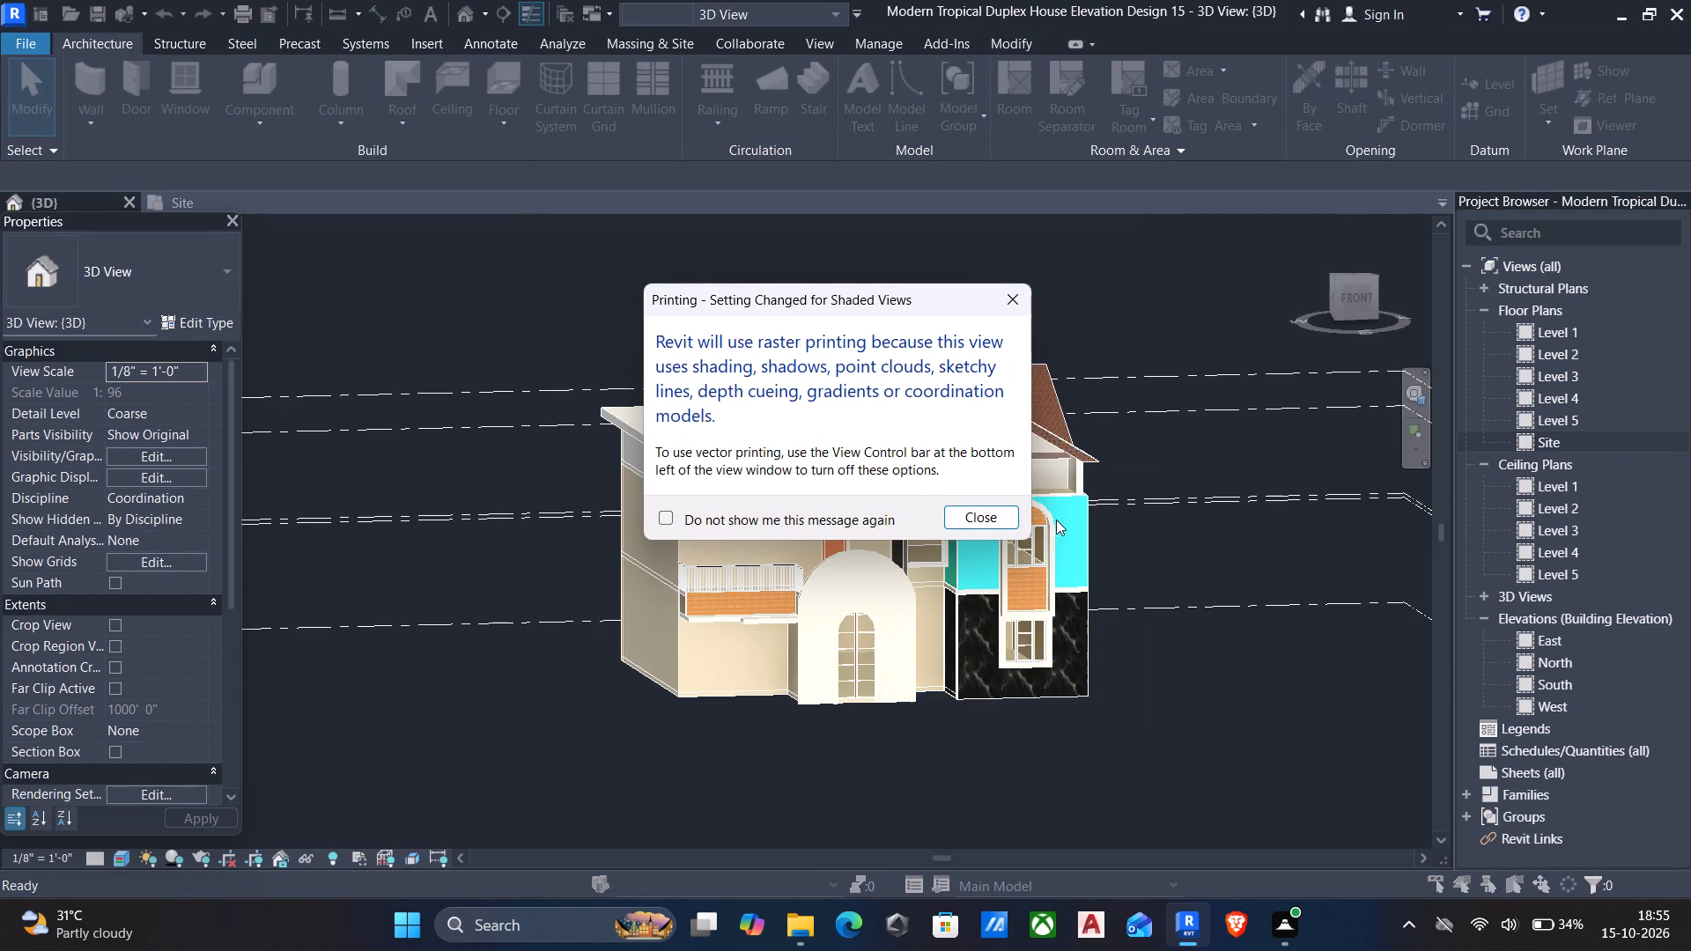
{"action": "left_click", "coordinate": [1015, 511]}
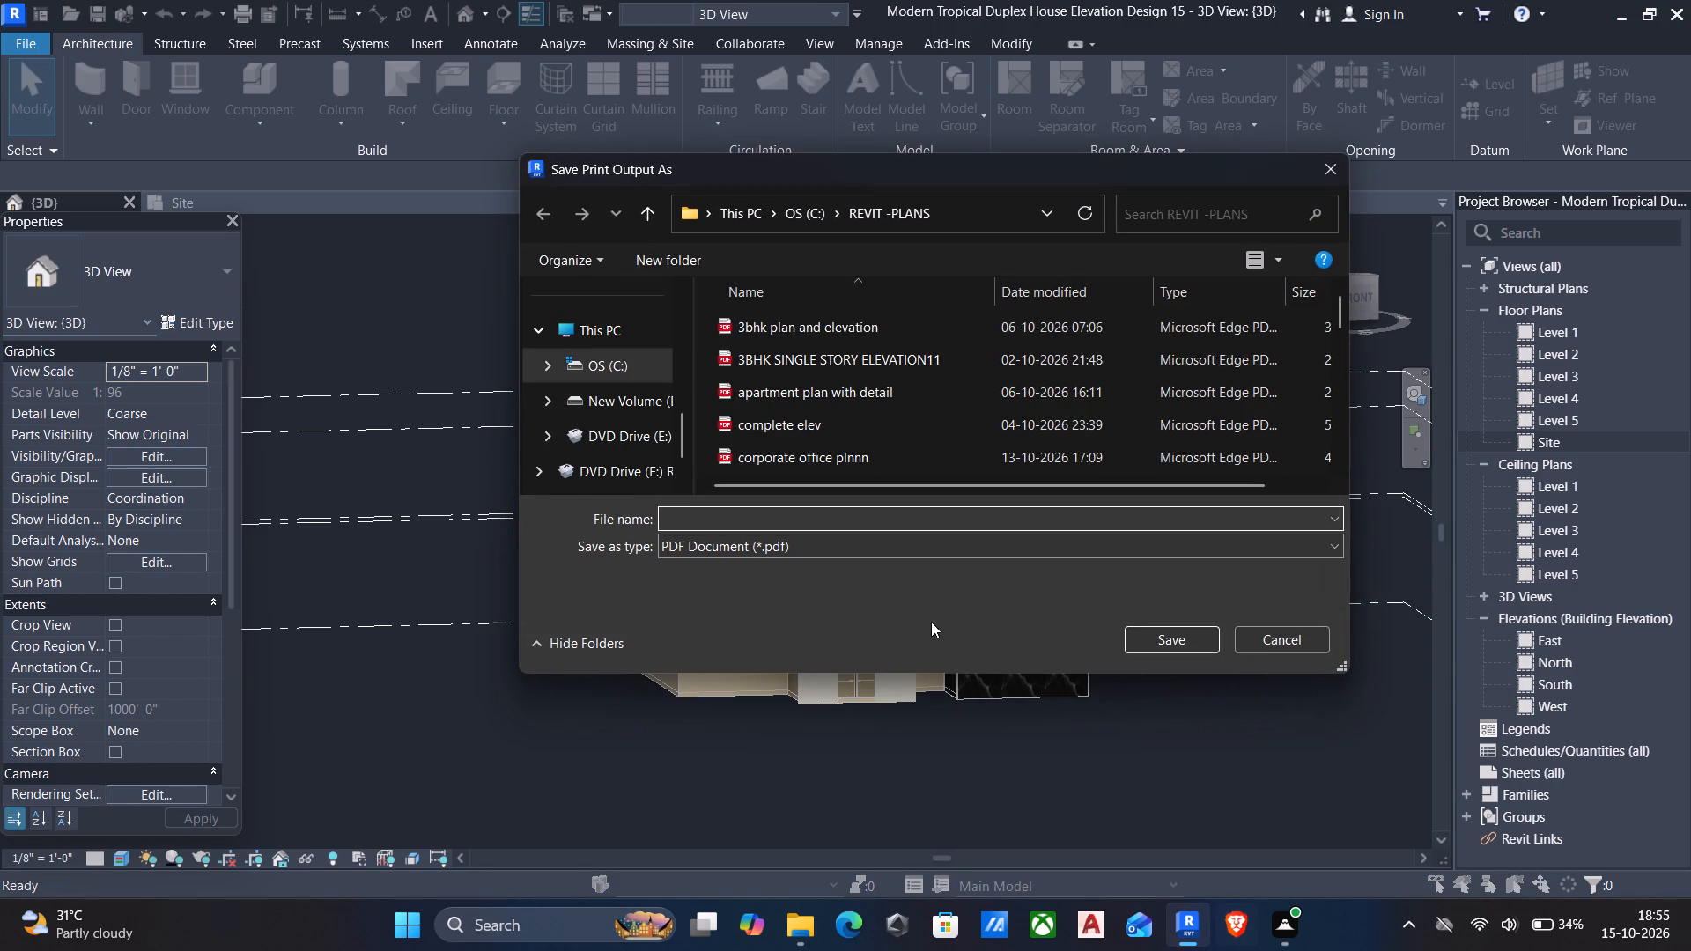
{"action": "left_click", "coordinate": [857, 527]}
{"action": "key", "text": "p"}
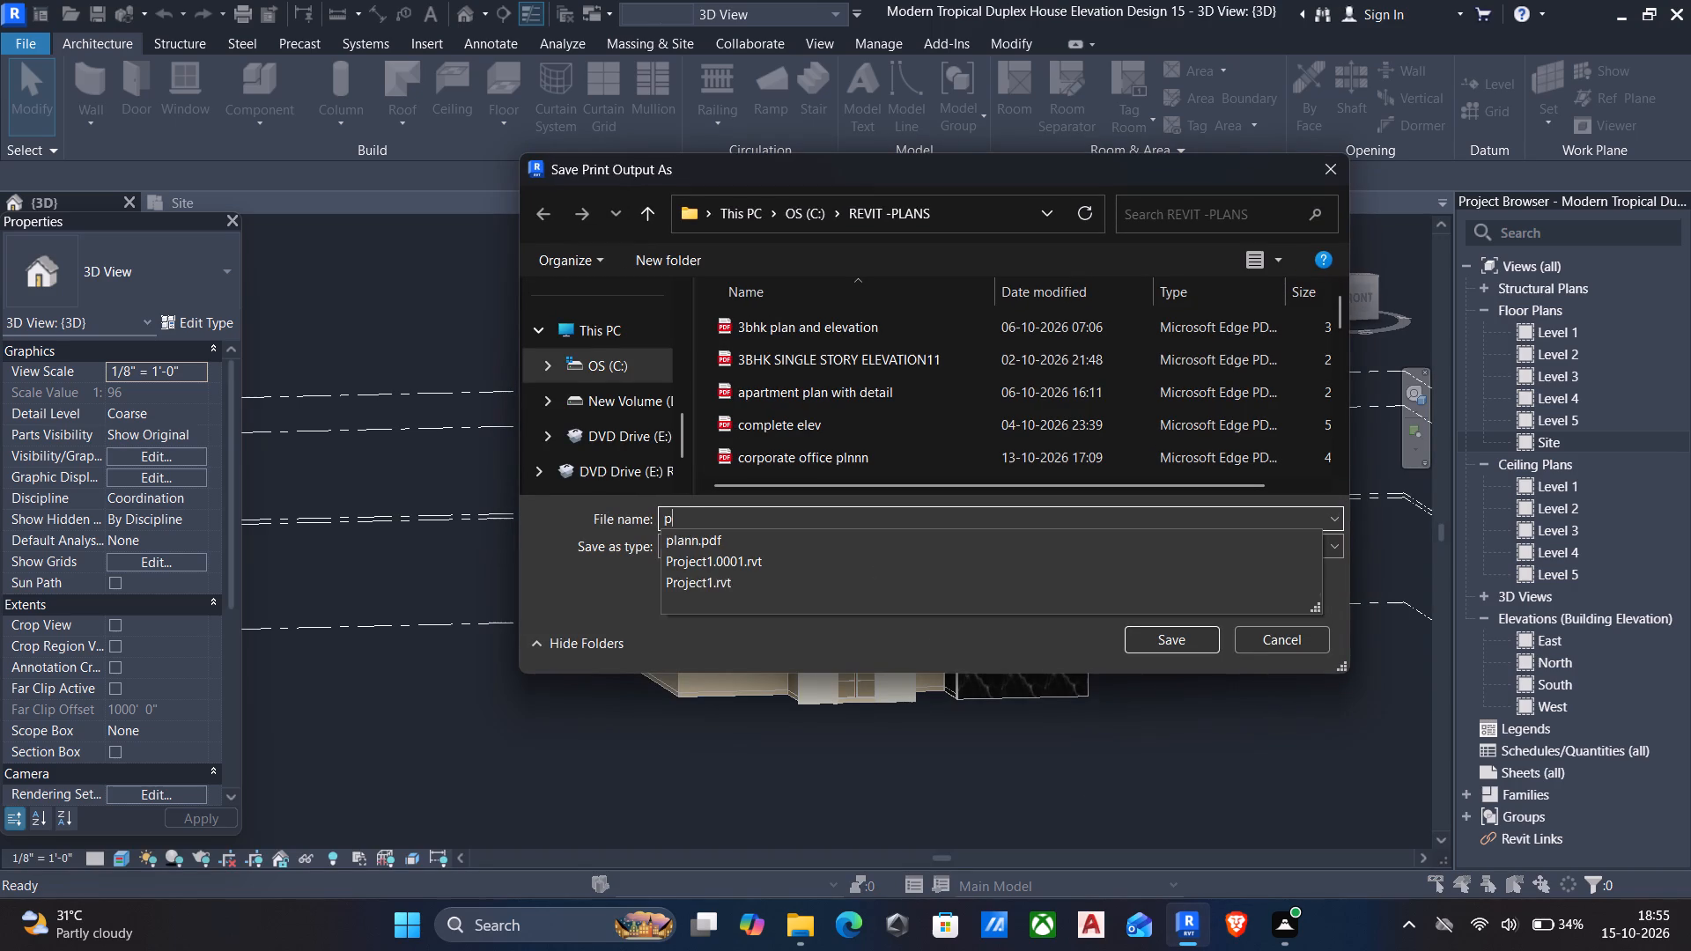
{"action": "type", "text": "la"}
{"action": "key", "text": "n"}
{"action": "key", "text": "space"}
{"action": "type", "text": "elevati"}
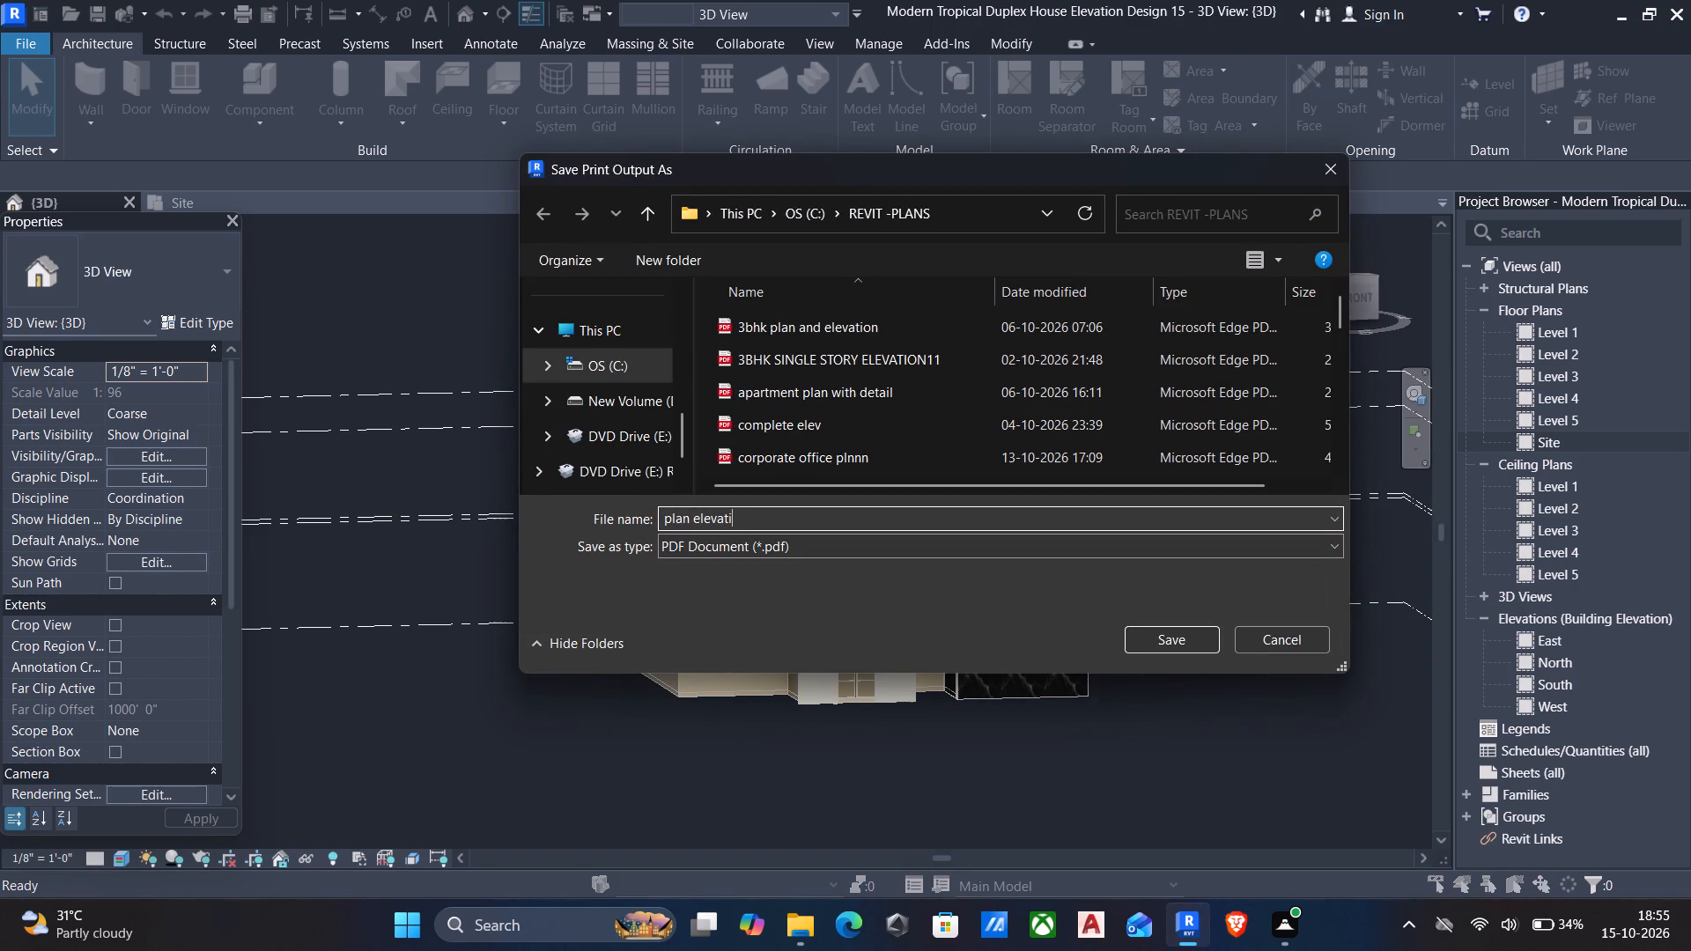
{"action": "type", "text": "on"}
{"action": "type", "text": "15"}
{"action": "left_click", "coordinate": [1181, 632]}
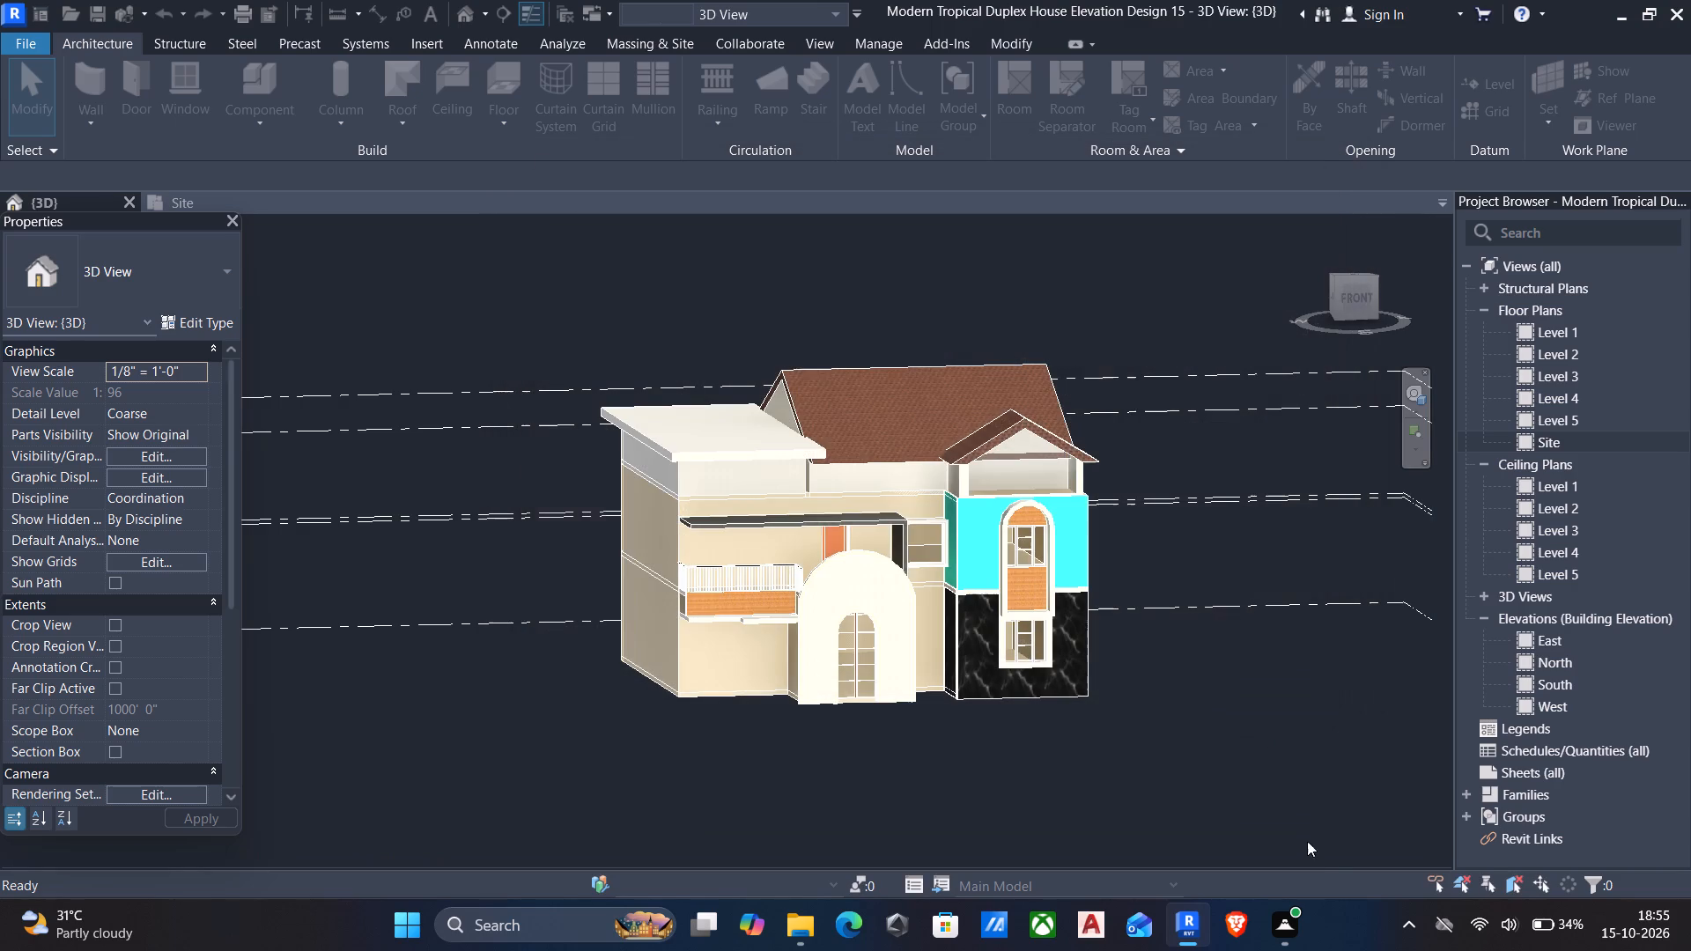